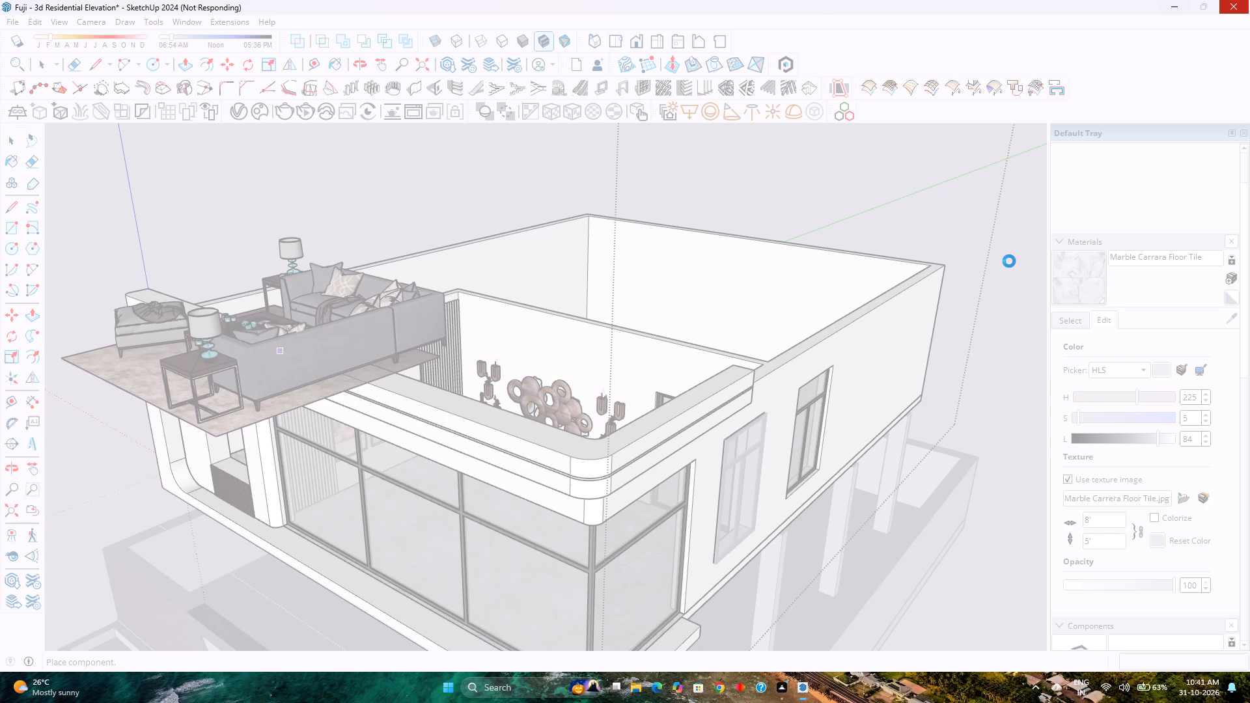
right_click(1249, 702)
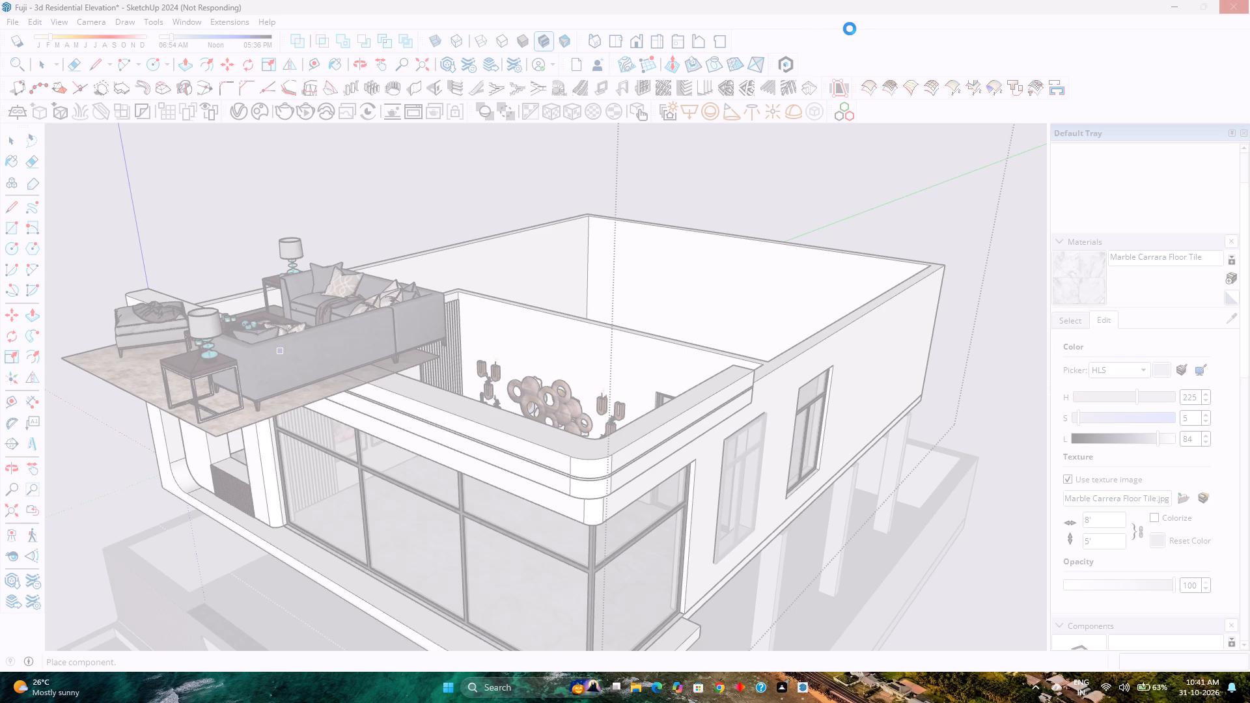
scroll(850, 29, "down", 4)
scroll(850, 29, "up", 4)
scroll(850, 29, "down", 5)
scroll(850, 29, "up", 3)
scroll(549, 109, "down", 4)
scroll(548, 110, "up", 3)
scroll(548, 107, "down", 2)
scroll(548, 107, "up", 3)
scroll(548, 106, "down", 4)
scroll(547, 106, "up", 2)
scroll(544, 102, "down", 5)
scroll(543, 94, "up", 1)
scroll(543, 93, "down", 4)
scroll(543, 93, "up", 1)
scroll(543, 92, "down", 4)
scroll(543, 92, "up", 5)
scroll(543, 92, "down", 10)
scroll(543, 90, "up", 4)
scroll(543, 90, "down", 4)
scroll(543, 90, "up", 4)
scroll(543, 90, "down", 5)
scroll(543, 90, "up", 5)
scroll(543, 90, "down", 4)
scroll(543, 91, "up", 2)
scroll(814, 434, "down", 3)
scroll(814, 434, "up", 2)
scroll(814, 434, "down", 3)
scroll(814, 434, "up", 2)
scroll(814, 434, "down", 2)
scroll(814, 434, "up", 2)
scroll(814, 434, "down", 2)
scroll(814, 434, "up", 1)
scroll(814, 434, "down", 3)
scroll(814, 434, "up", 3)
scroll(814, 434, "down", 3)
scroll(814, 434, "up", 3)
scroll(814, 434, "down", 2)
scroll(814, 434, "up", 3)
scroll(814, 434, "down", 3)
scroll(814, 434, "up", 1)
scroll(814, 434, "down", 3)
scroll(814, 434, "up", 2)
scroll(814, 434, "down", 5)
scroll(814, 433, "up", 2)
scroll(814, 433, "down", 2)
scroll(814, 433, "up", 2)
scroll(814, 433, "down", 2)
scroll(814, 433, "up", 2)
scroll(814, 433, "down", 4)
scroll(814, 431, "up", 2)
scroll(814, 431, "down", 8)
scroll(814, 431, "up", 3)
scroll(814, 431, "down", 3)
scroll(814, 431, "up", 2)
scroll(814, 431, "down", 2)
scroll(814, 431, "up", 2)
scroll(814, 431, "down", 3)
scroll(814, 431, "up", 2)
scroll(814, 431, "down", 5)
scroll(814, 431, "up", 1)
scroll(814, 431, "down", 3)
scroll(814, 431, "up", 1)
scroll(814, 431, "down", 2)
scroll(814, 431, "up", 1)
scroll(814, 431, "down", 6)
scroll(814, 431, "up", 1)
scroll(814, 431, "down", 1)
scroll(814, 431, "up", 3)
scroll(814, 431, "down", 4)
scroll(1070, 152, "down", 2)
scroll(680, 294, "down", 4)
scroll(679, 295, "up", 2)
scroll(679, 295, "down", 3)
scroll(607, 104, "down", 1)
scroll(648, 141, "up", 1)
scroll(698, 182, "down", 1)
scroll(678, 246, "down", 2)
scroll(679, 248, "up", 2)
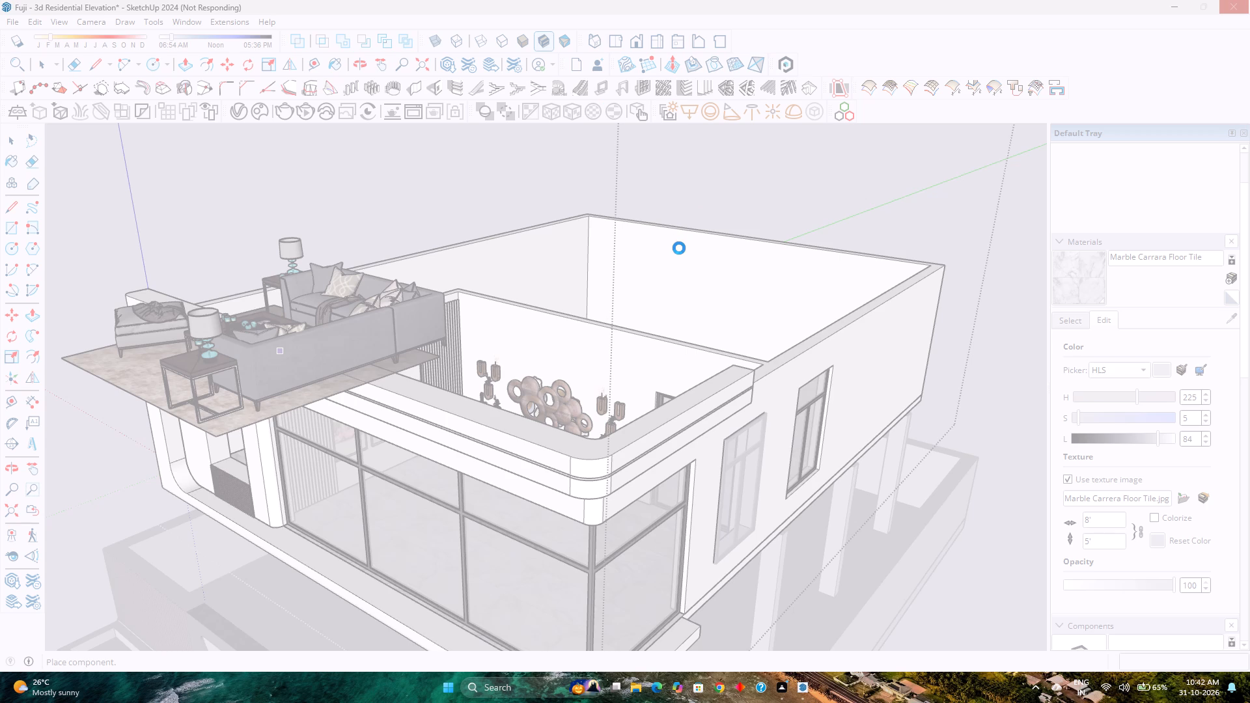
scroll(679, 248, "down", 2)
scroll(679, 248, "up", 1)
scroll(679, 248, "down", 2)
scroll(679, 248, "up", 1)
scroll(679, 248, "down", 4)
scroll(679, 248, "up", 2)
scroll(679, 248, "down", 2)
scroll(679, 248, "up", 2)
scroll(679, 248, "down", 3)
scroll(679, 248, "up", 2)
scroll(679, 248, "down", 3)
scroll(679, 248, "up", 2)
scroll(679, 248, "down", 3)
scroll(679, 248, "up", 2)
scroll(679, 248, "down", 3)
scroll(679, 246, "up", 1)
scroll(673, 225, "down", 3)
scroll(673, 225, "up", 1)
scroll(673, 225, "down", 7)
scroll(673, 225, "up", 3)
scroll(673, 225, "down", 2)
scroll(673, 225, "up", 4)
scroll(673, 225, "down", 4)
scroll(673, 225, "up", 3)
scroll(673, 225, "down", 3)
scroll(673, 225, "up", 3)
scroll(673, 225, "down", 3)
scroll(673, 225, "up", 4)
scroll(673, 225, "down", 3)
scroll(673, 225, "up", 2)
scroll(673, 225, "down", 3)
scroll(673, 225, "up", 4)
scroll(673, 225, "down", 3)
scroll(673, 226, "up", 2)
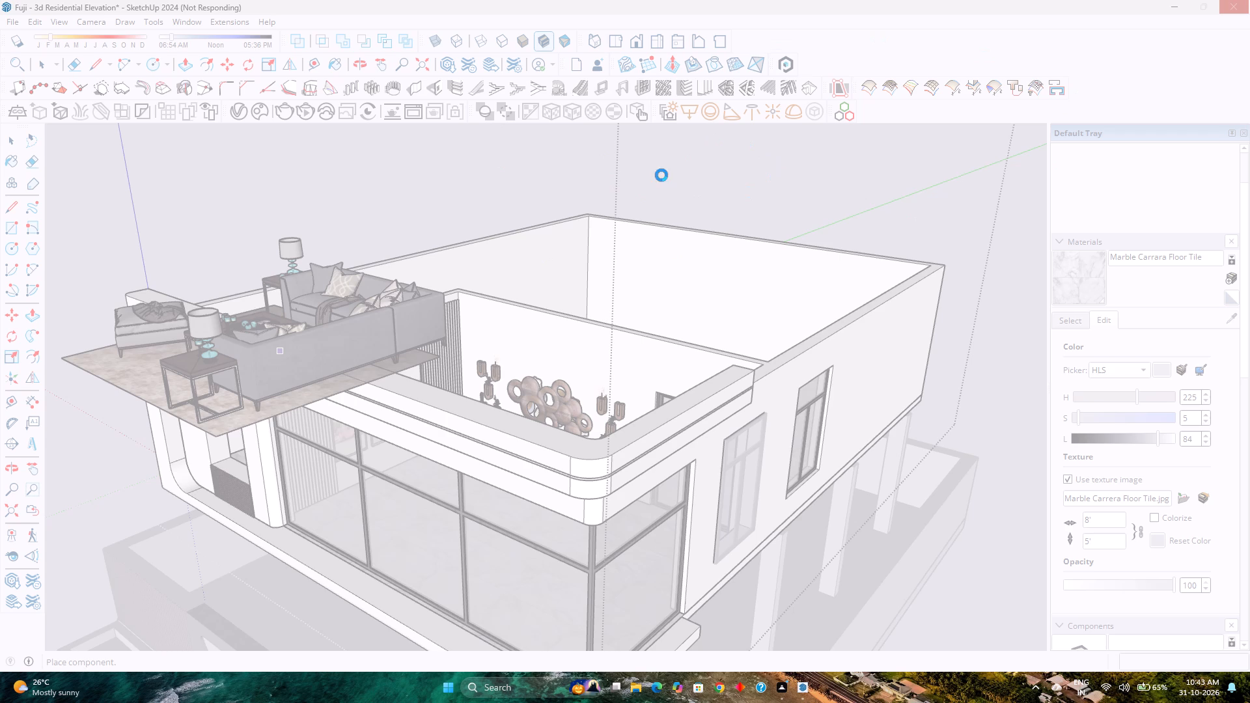
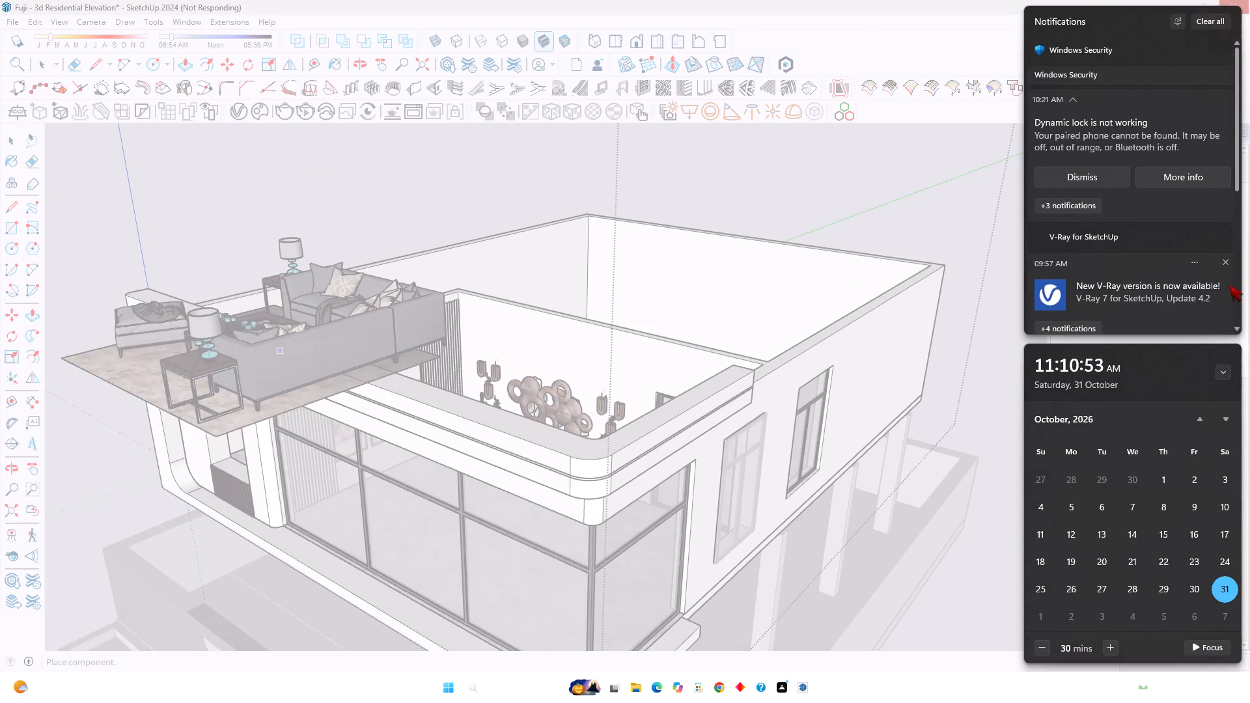
Dismiss the 09:57 AM V-Ray for SketchUp notification about the new V-Ray 7 version.
left_click(1222, 263)
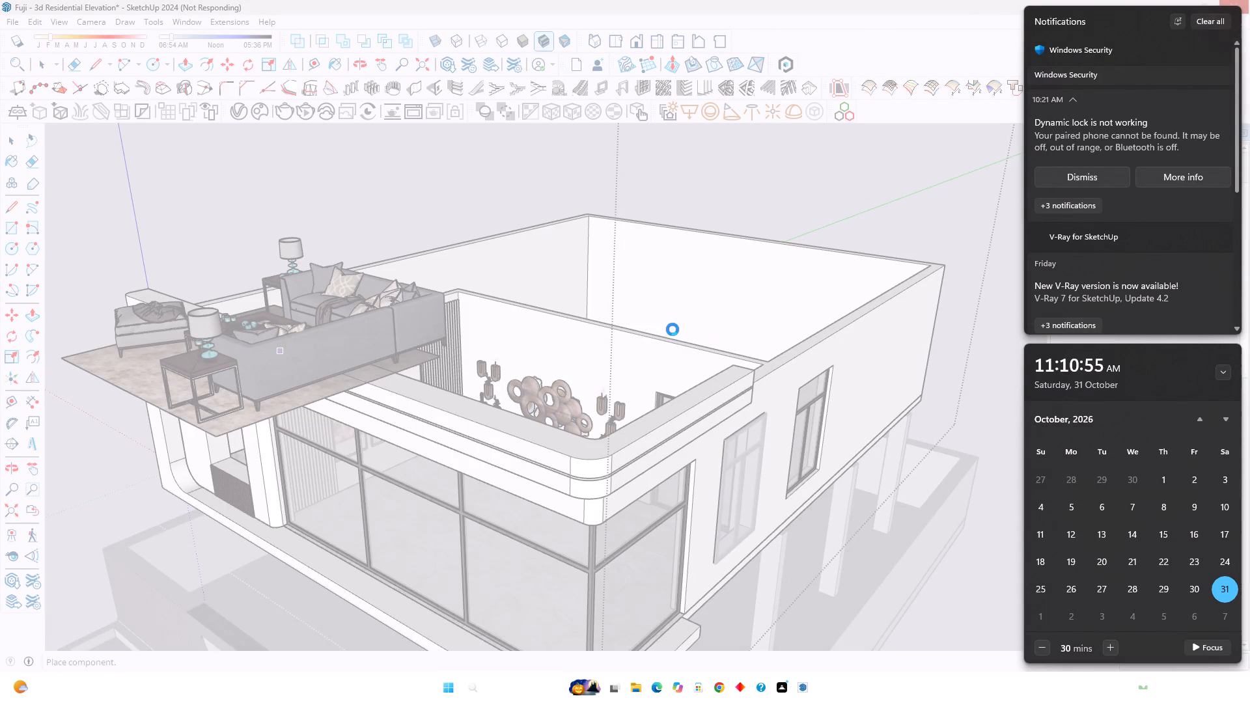
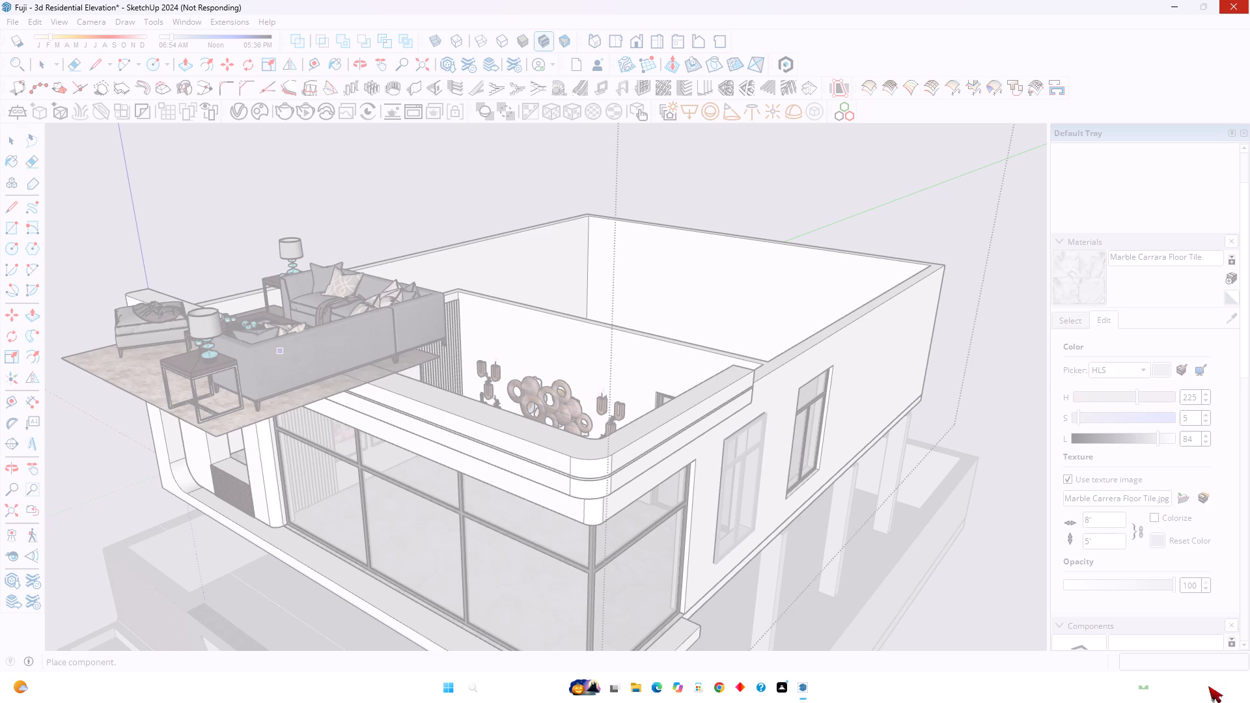
Open the Windows notification centre and calendar.
left_click(1187, 696)
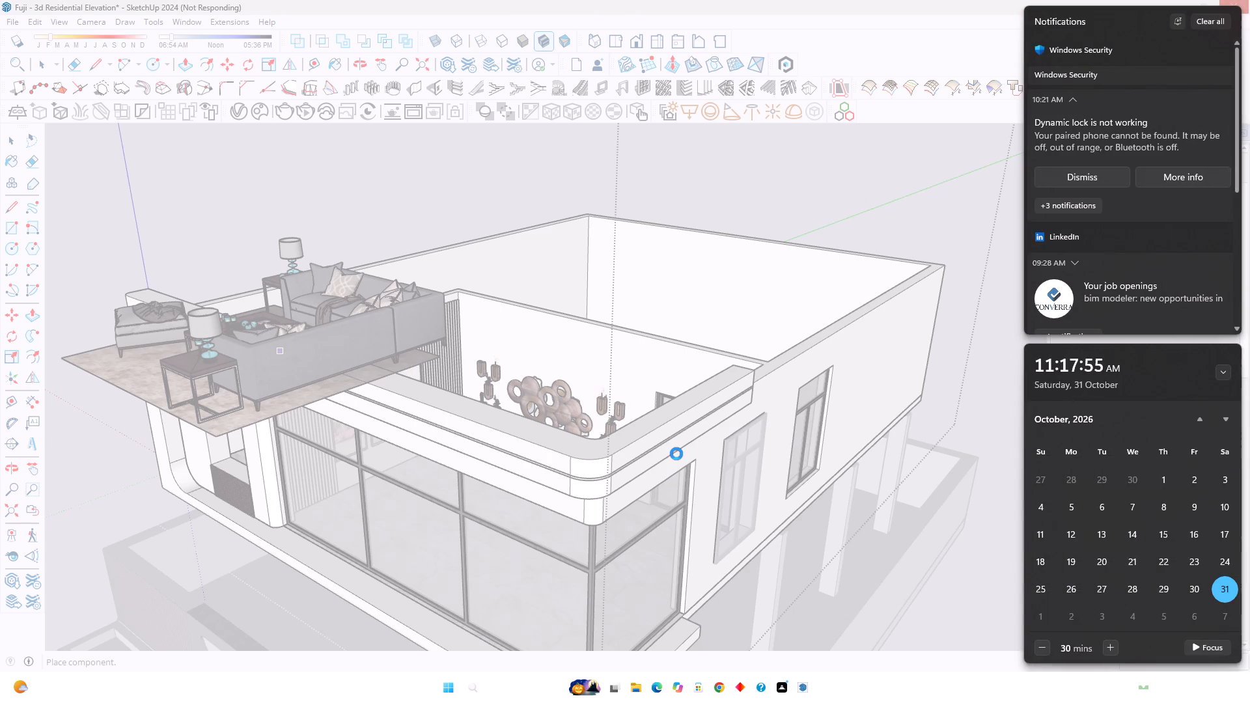
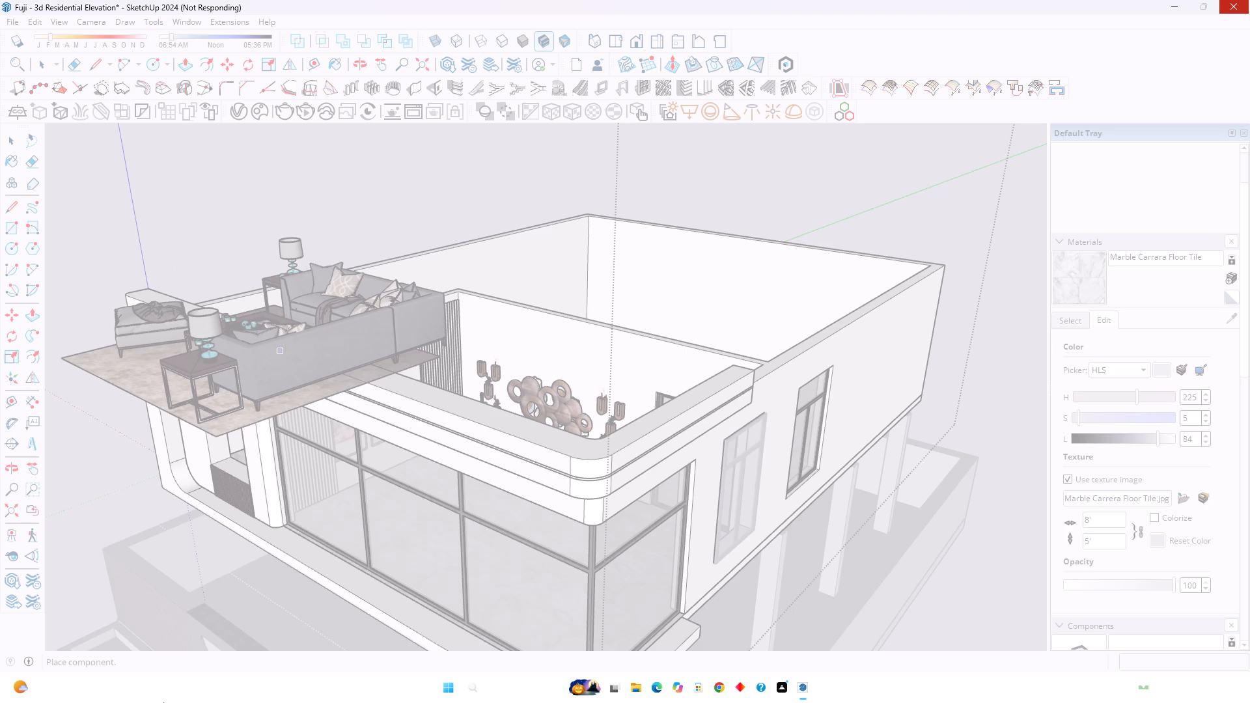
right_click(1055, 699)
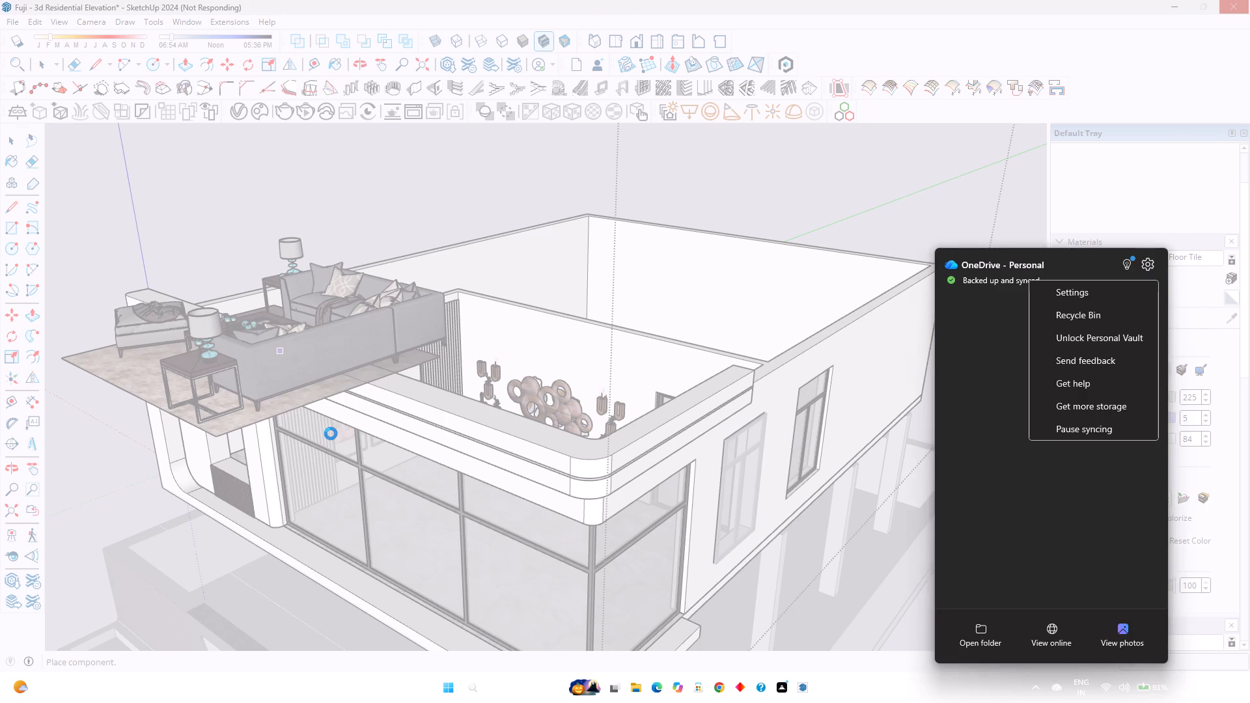
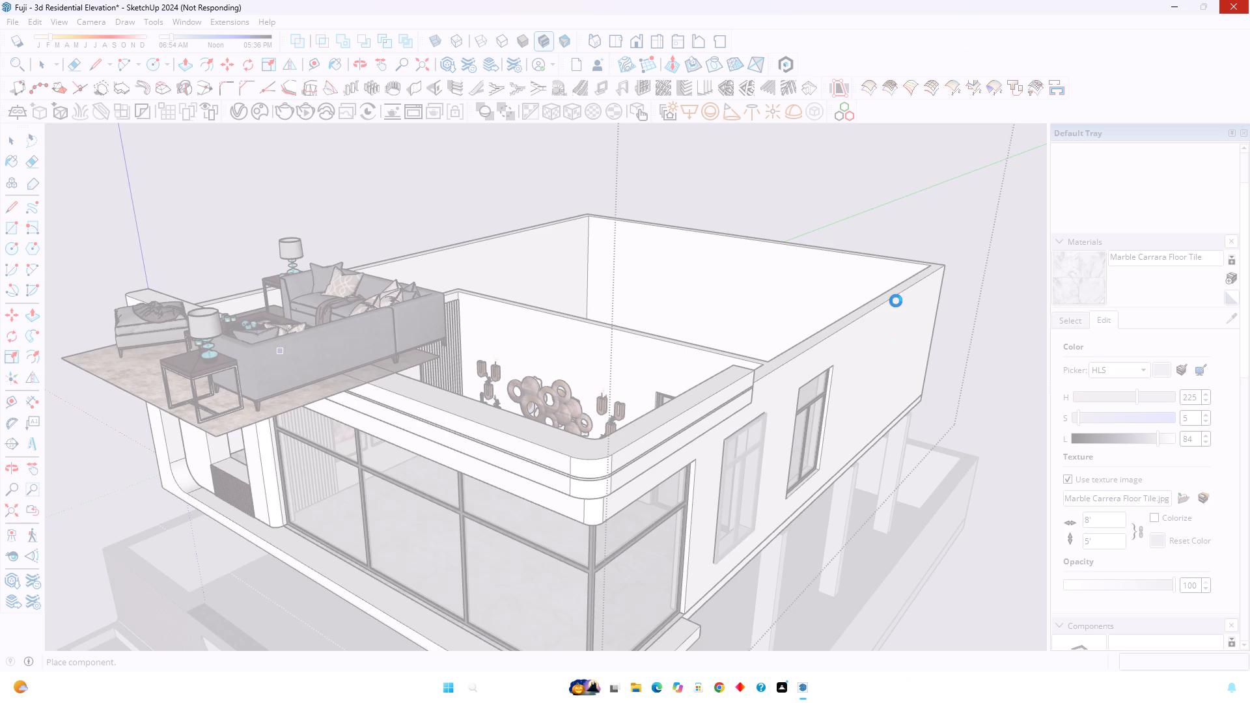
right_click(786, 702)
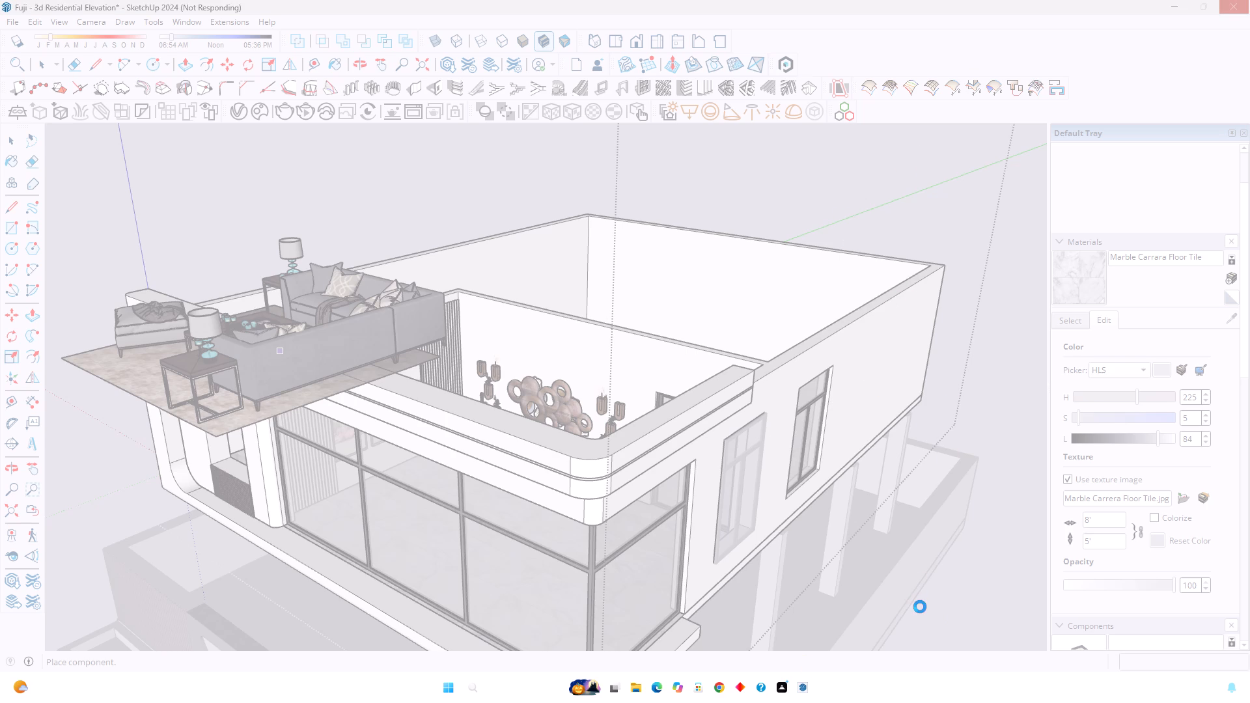
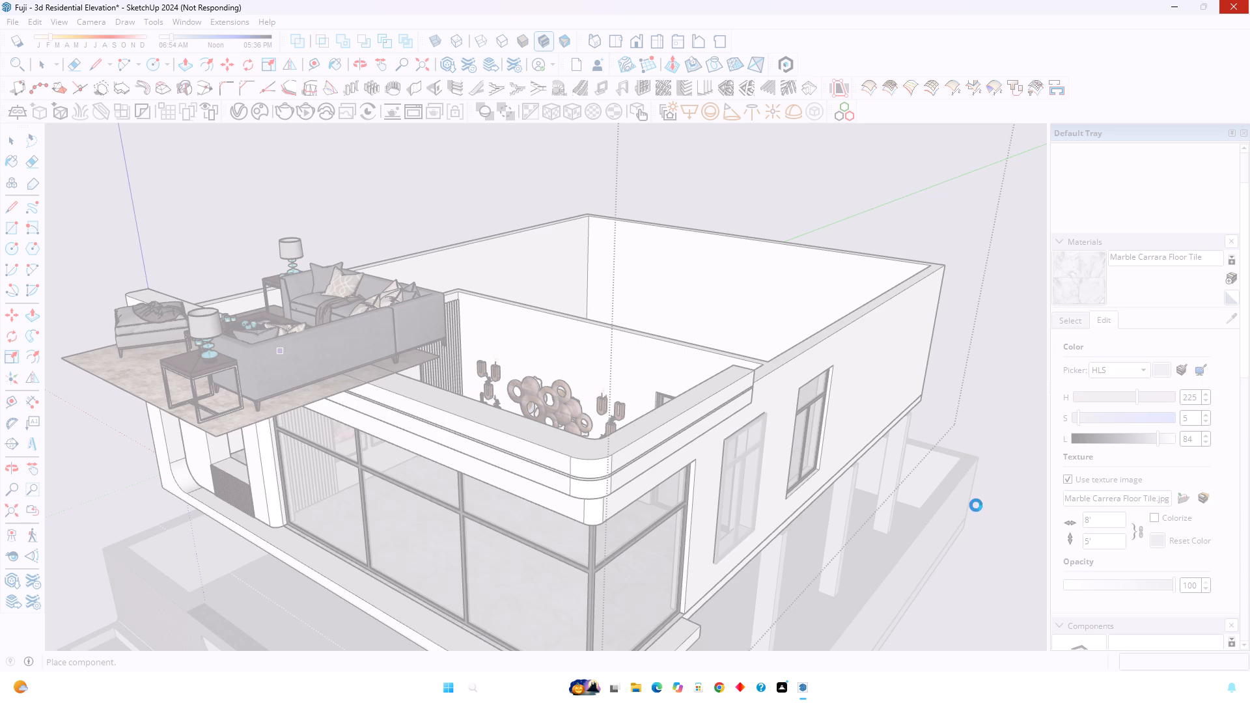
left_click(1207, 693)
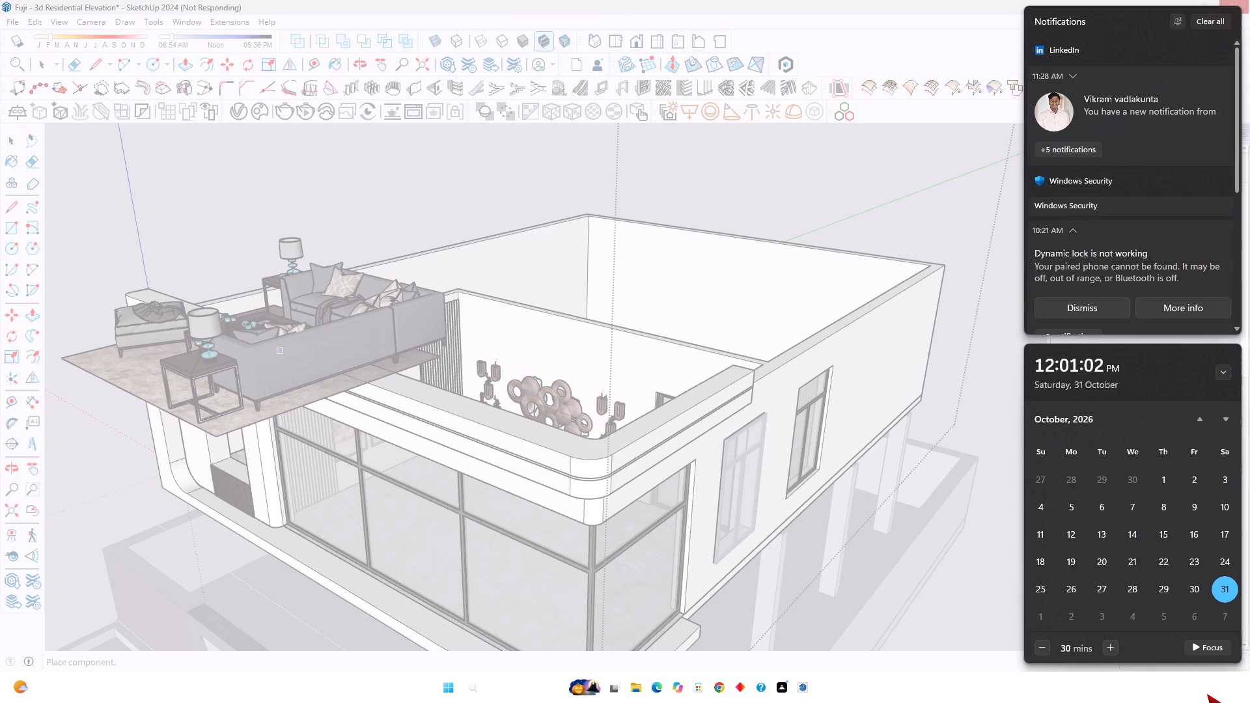
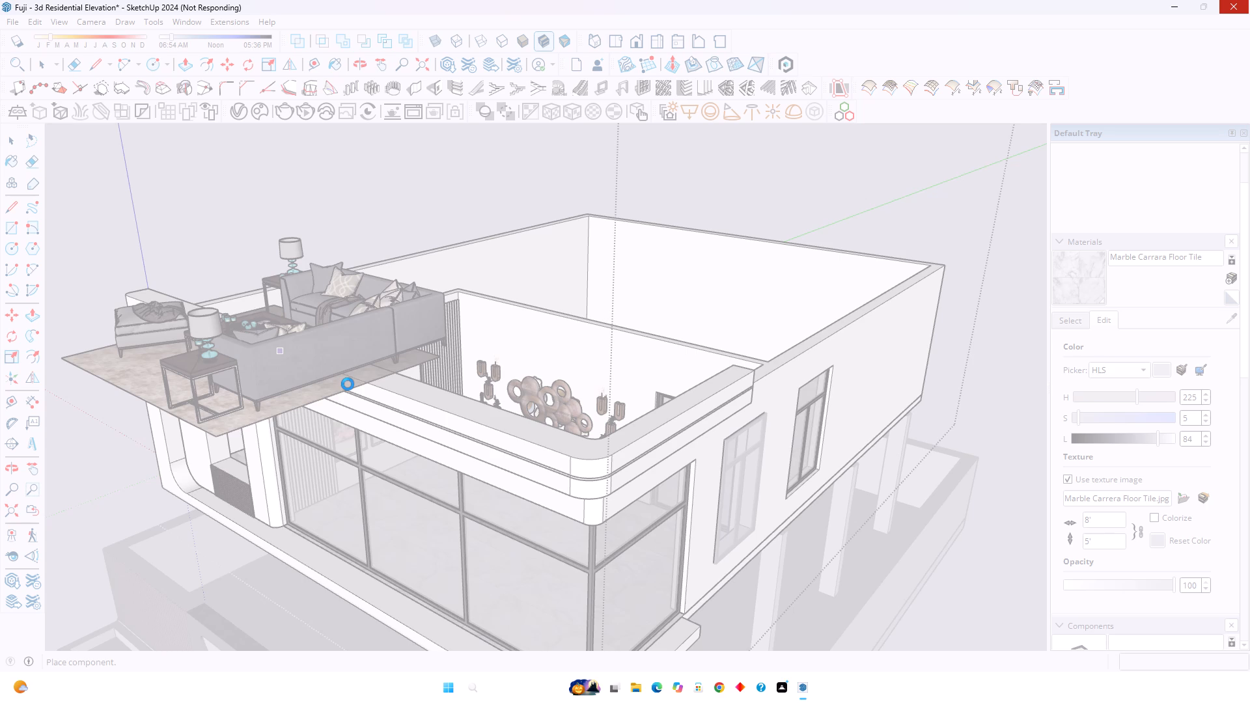
Force the unresponsive SketchUp program to close.
left_click(611, 372)
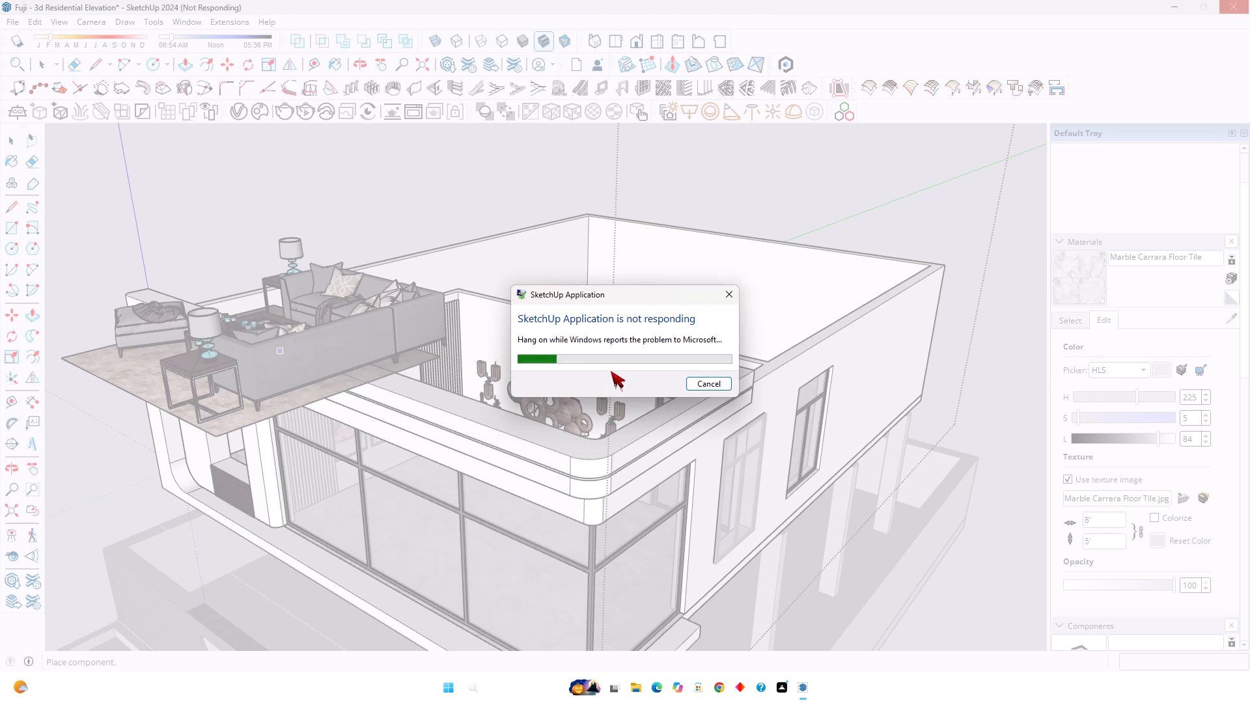
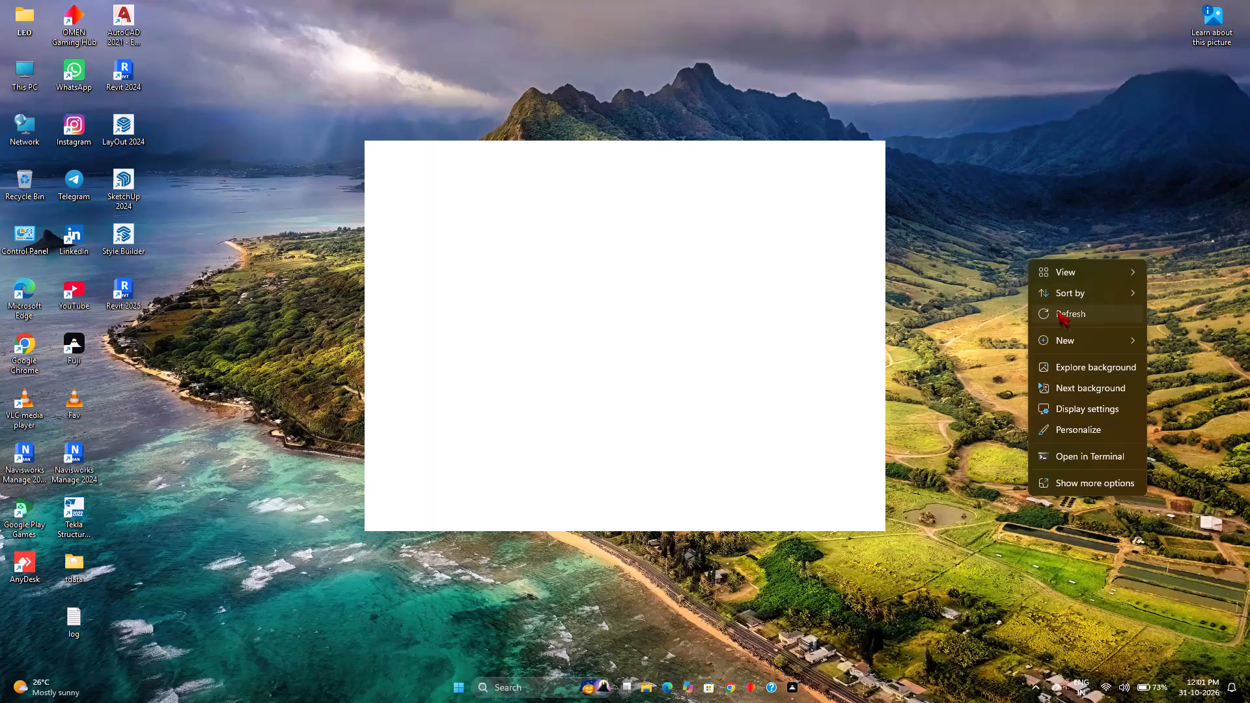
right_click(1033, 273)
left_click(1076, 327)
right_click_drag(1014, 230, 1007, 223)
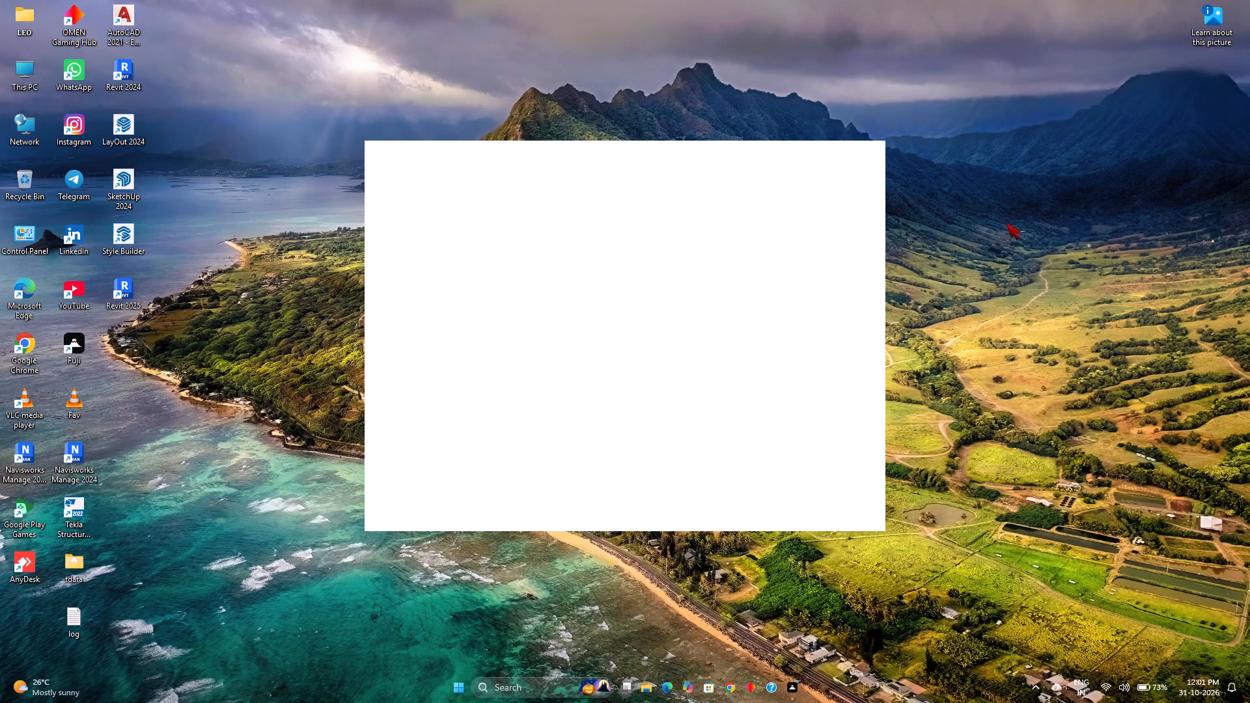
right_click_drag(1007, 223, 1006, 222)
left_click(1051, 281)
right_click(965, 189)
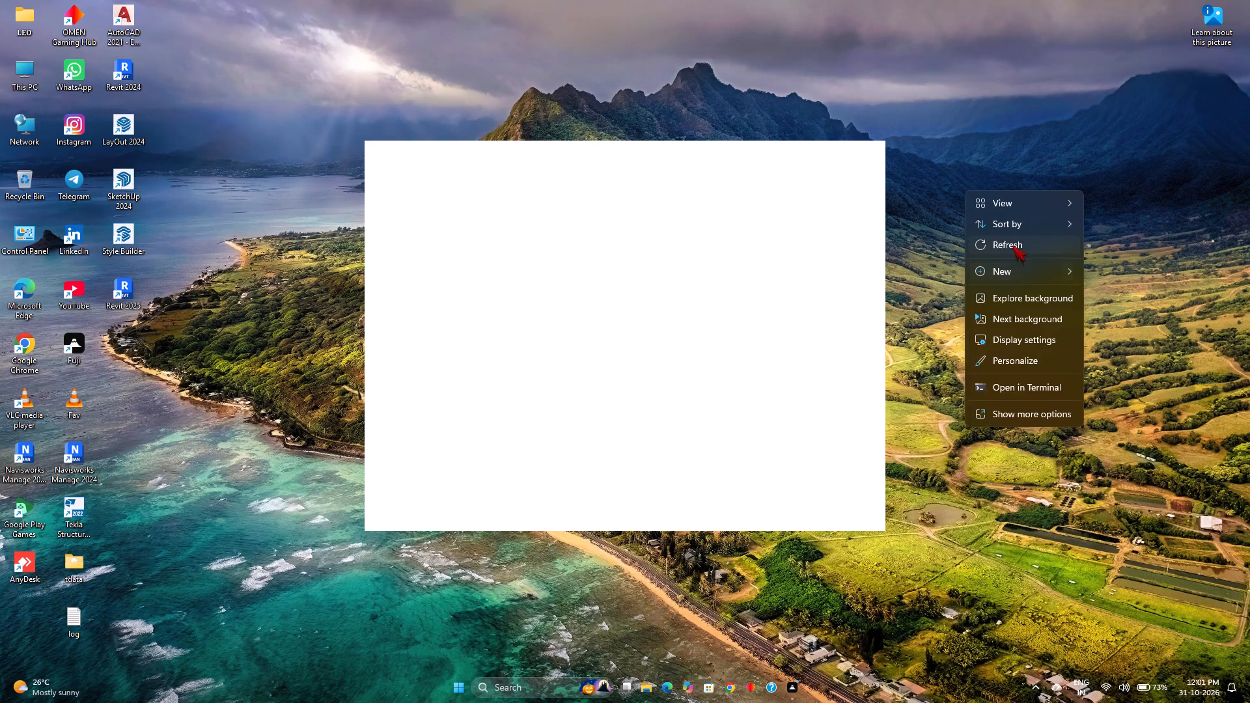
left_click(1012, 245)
Launch SketchUp 2024 again from the desktop.
double_click(133, 188)
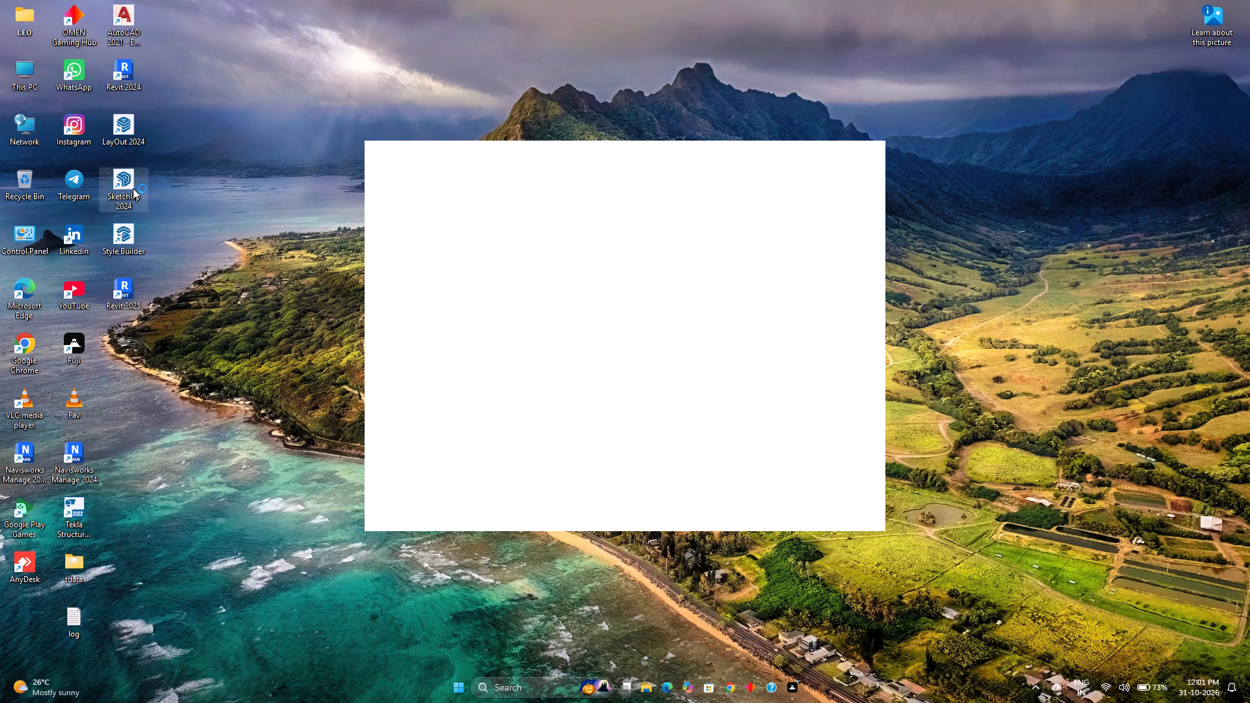
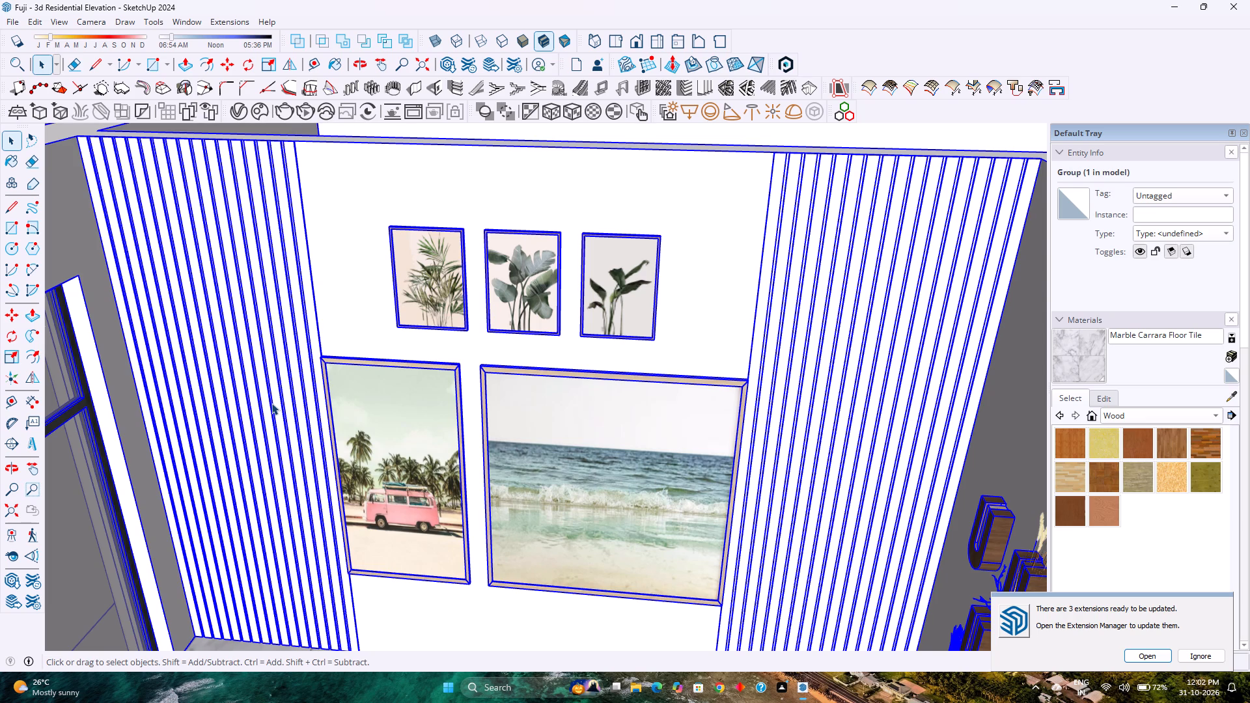
Examine the tiled upper-floor rooms from above, including the slatted picture wall and the adjoining partition wall.
scroll(270, 425, "down", 4)
scroll(305, 438, "up", 1)
scroll(371, 409, "down", 15)
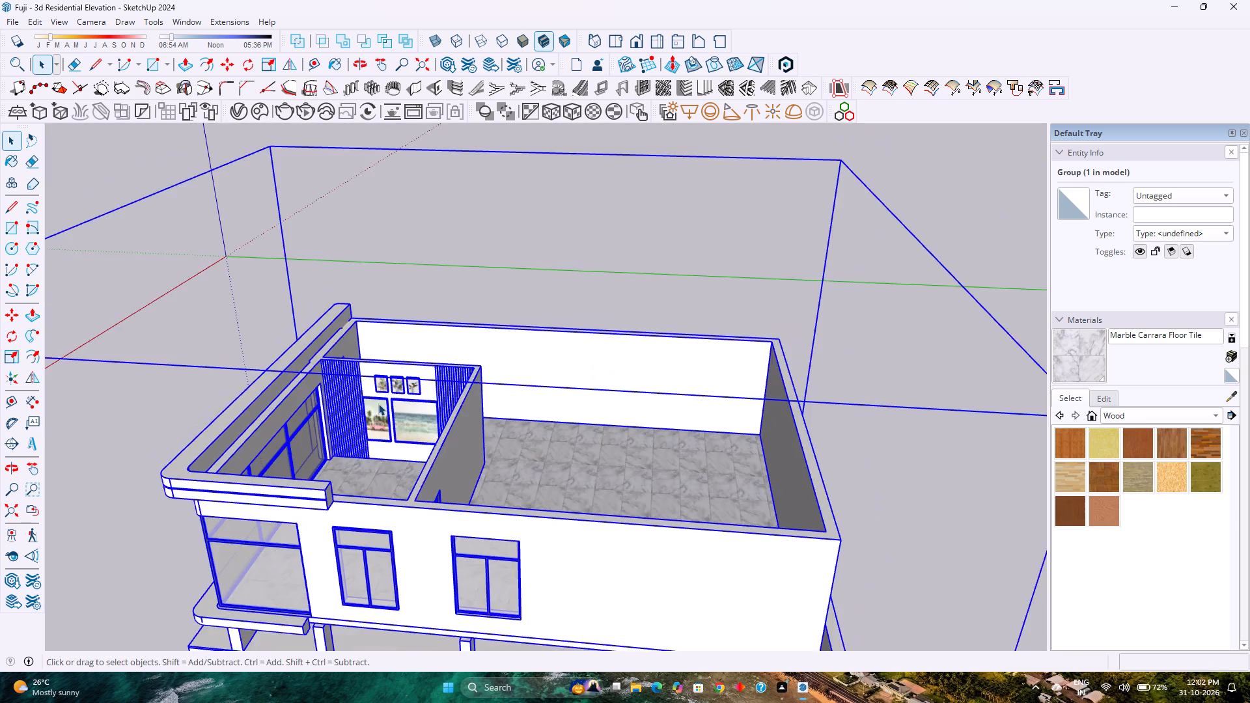
scroll(378, 404, "down", 6)
double_click(432, 409)
scroll(430, 407, "up", 11)
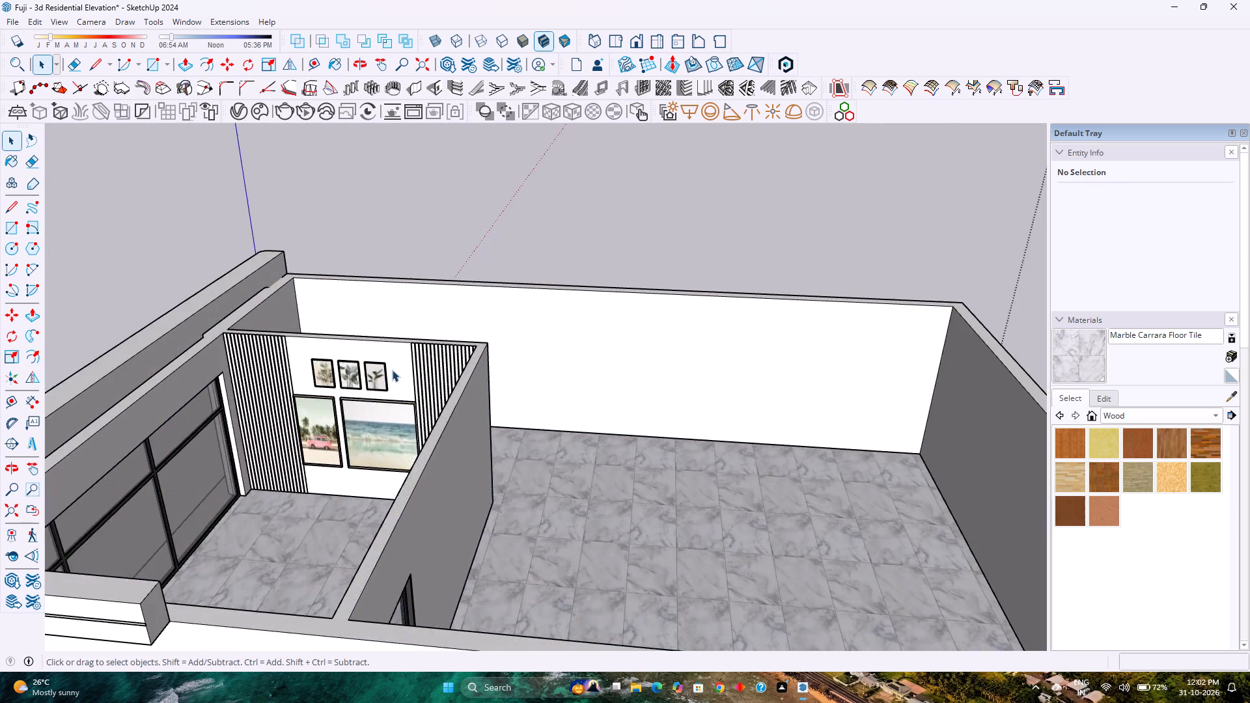
scroll(392, 370, "up", 3)
middle_click_drag(428, 435, 549, 442)
scroll(553, 415, "down", 6)
middle_click_drag(593, 467, 523, 359, "shift")
middle_click_drag(516, 346, 501, 316, "shift")
middle_click(503, 317)
scroll(503, 317, "down", 1)
middle_click_drag(503, 317, 587, 407)
middle_click_drag(579, 385, 706, 517)
Open the upper-floor walls group for editing and select the partition wall face behind the round wall decorations.
left_click(632, 344)
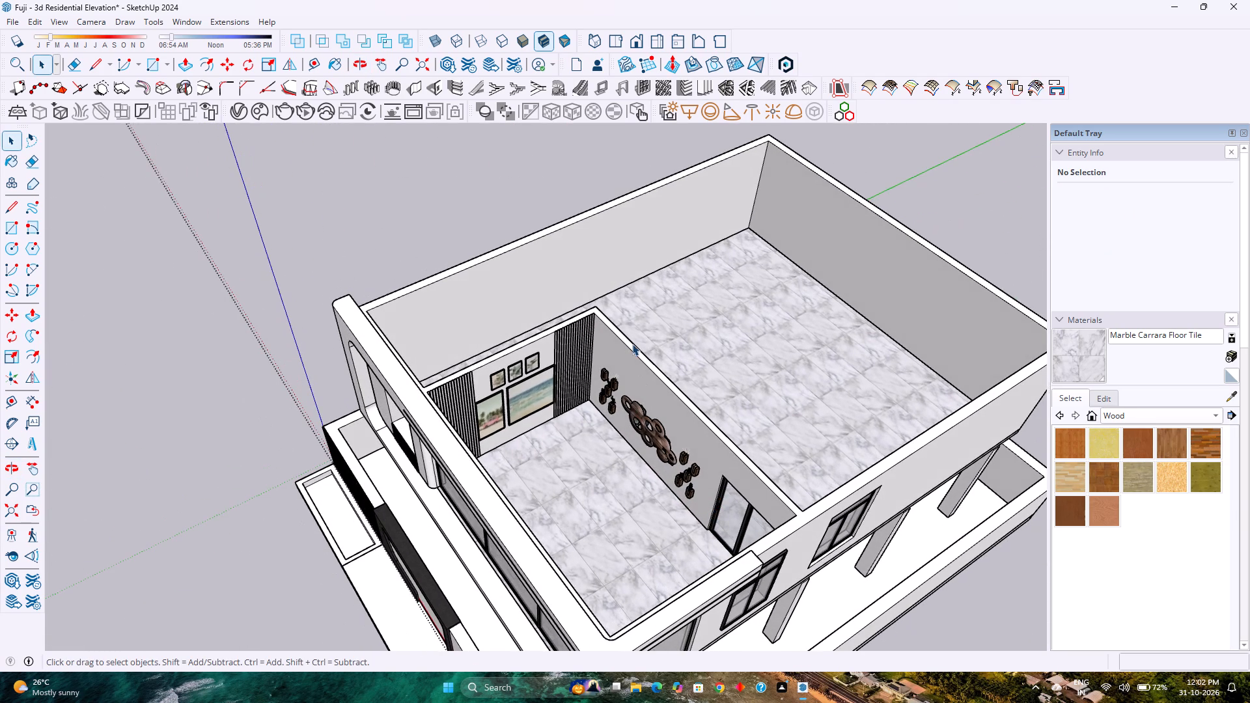
triple_click(631, 345)
left_click(631, 345)
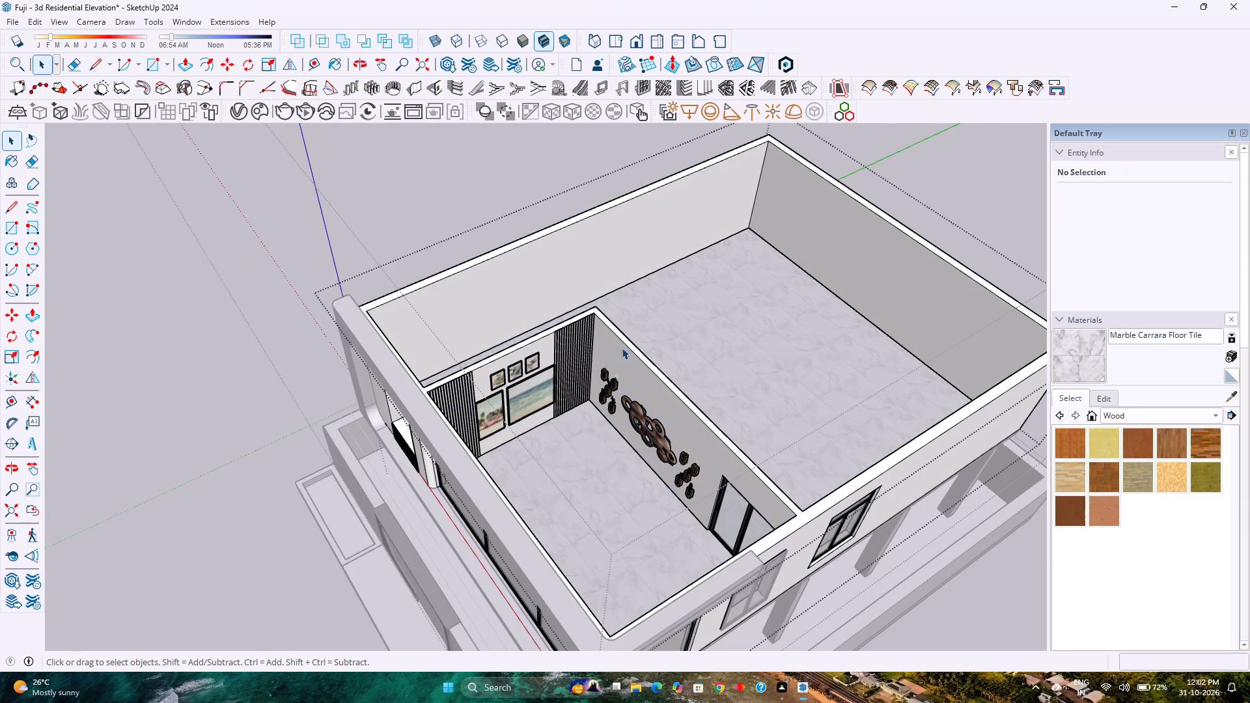
left_click(612, 363)
Search 3D Warehouse for "living room sofa".
left_click(181, 23)
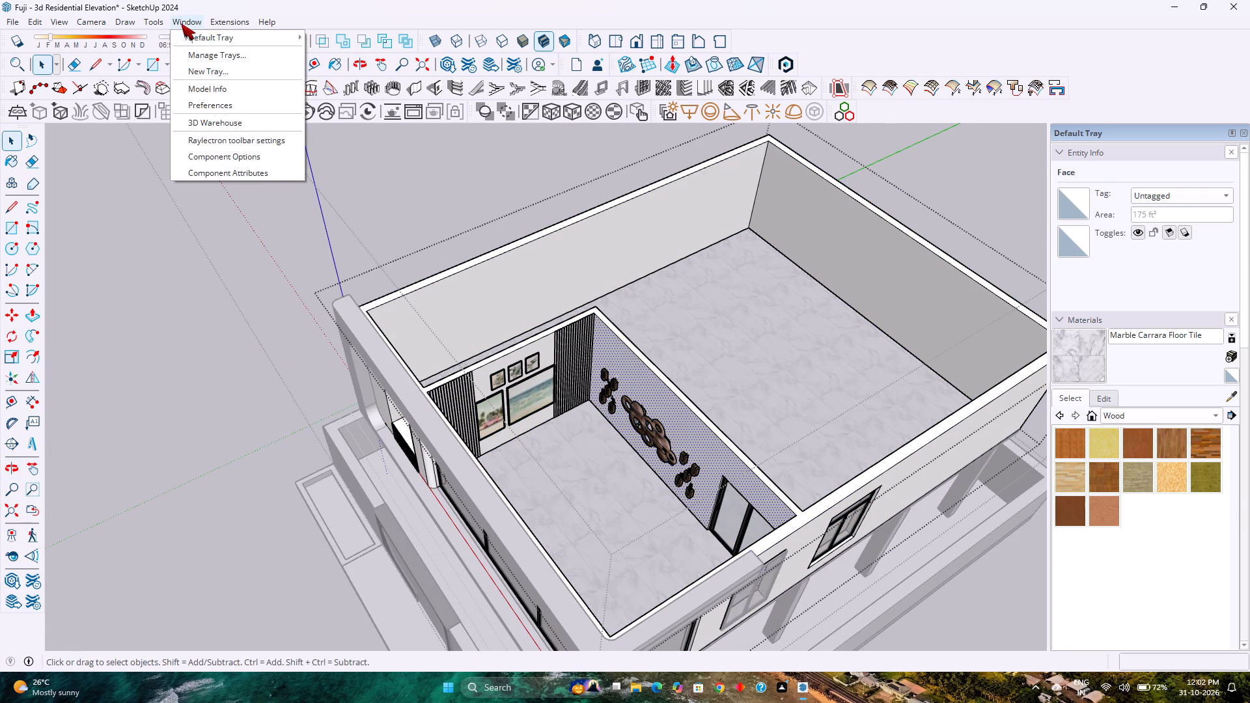
left_click(213, 120)
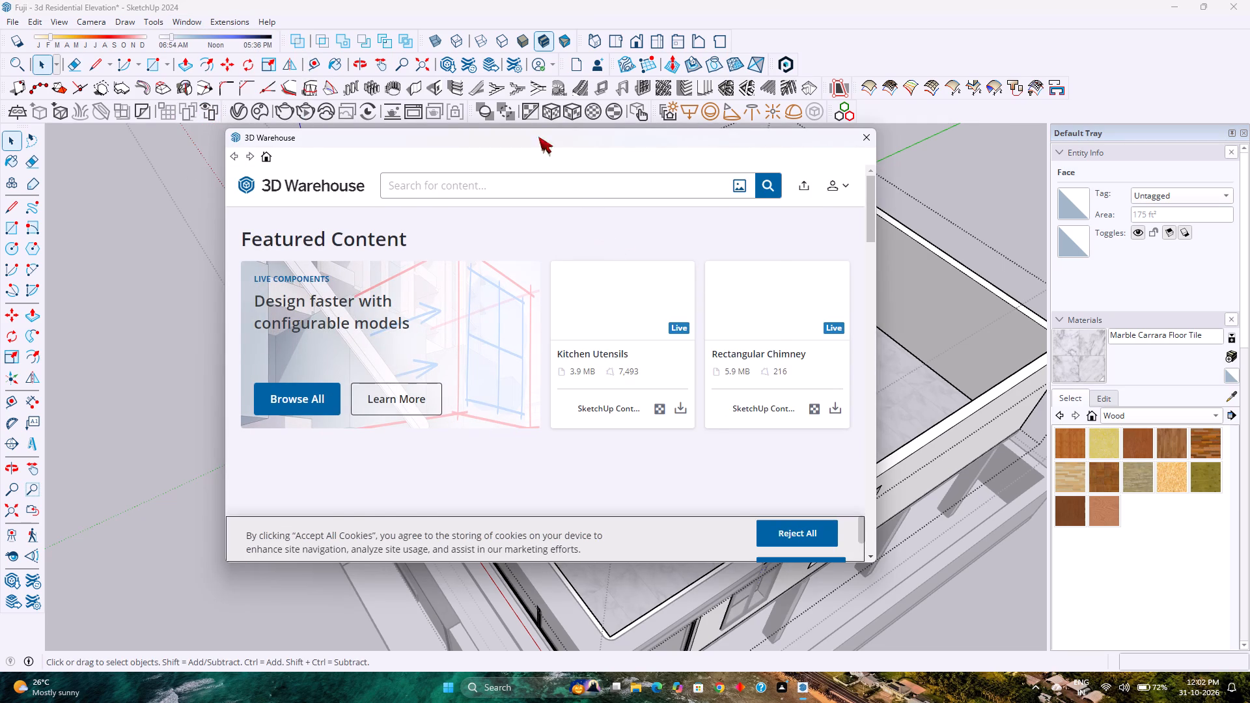
left_click(538, 183)
type("win")
key("BackSpace")
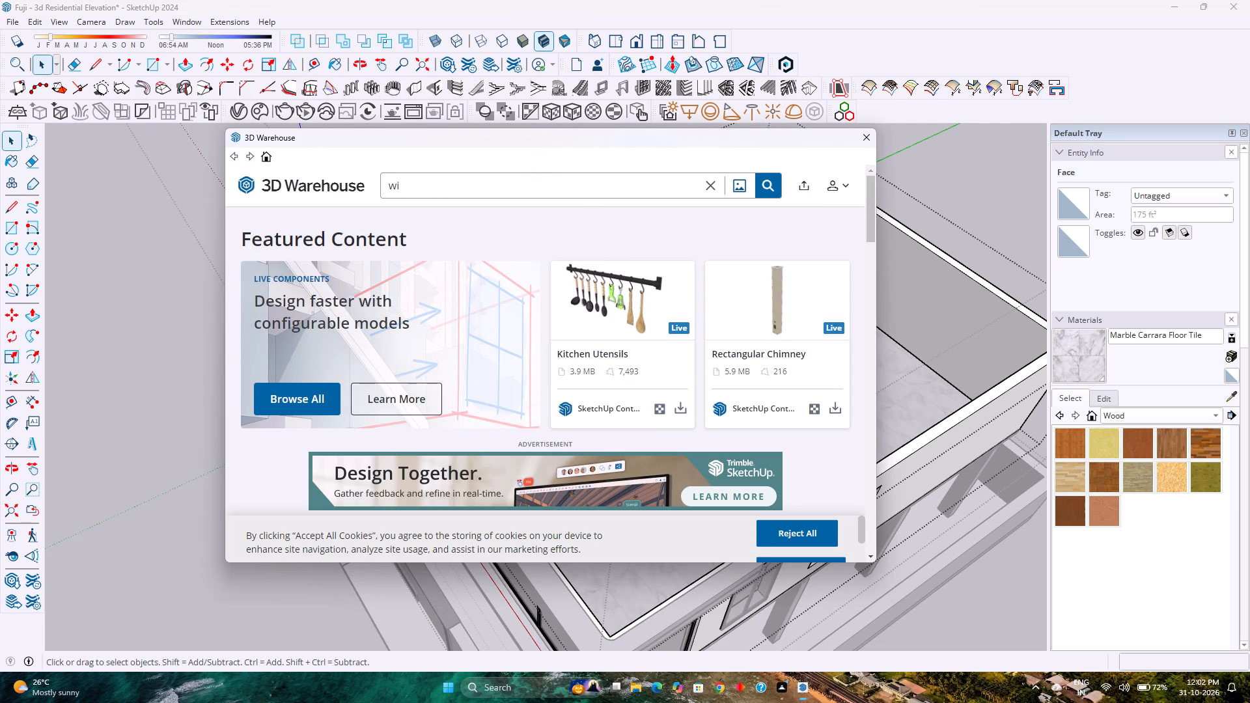
key("BackSpace")
key("BackSpace")
type("soaf")
key("BackSpace")
key("BackSpace")
type("fas")
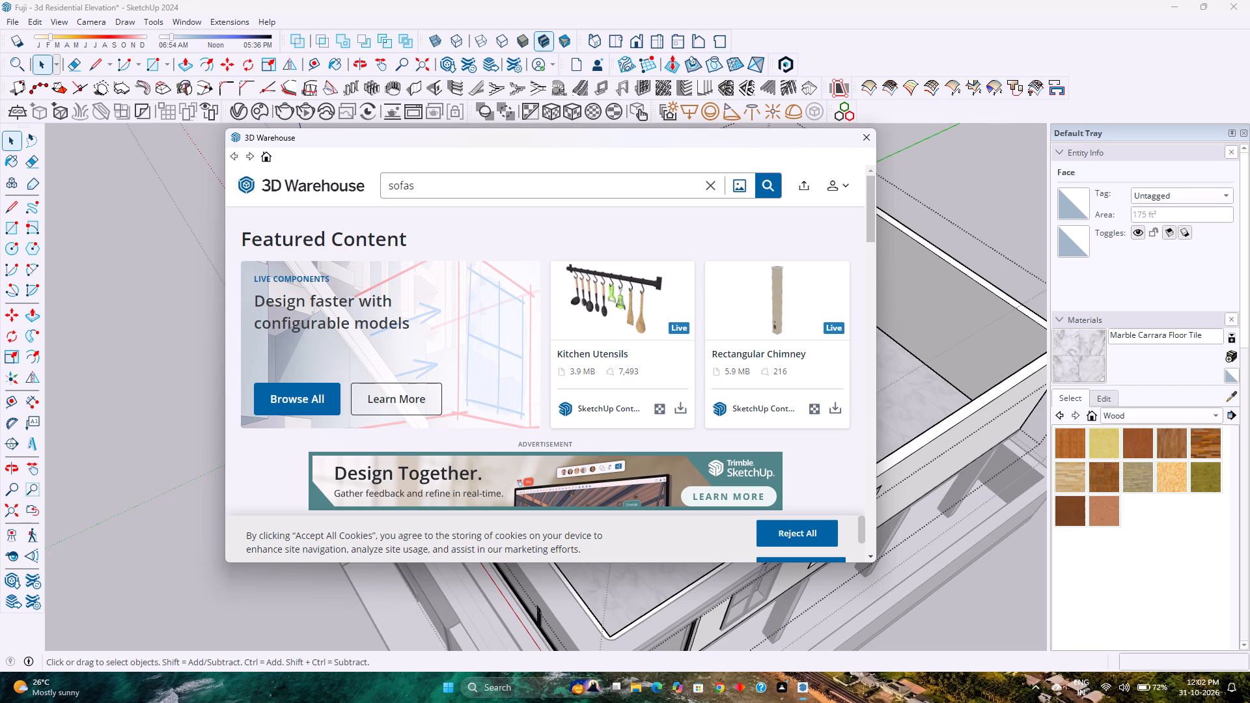
key("BackSpace")
key("BackSpace")
key("BackSpace")
key("BackSpace")
key("BackSpace")
key("BackSpace")
key("BackSpace")
key("BackSpace")
key("BackSpace")
key("BackSpace")
key("BackSpace")
key("BackSpace")
key("BackSpace")
type("living room sod")
key("BackSpace")
type("fs")
key("BackSpace")
key("a")
key("Return")
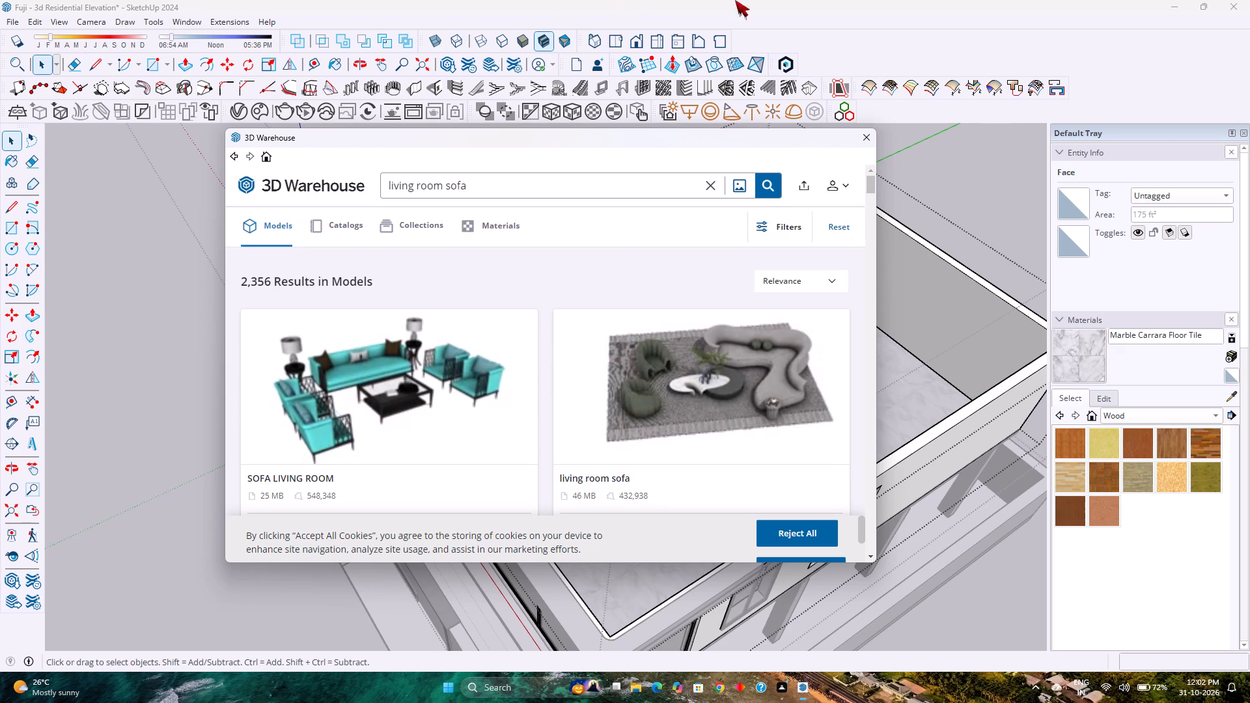
Browse the living room sofa models in the search results for a suitable set.
scroll(465, 478, "down", 6)
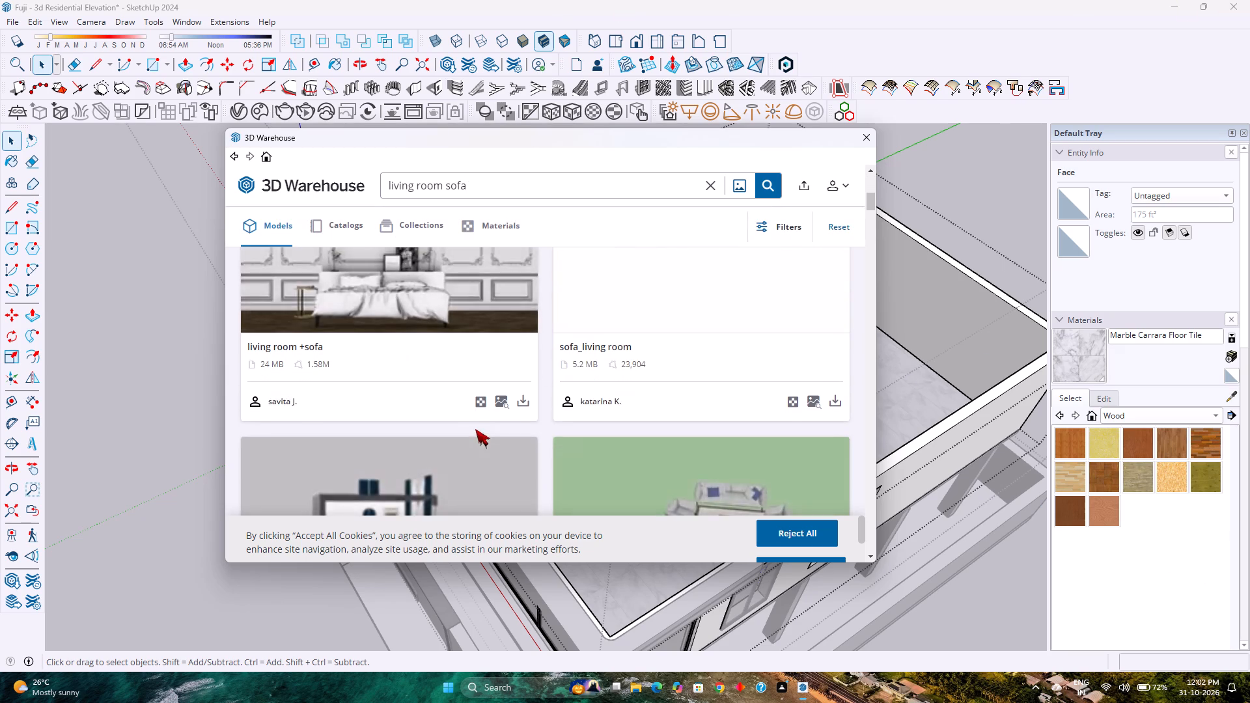
scroll(475, 429, "down", 12)
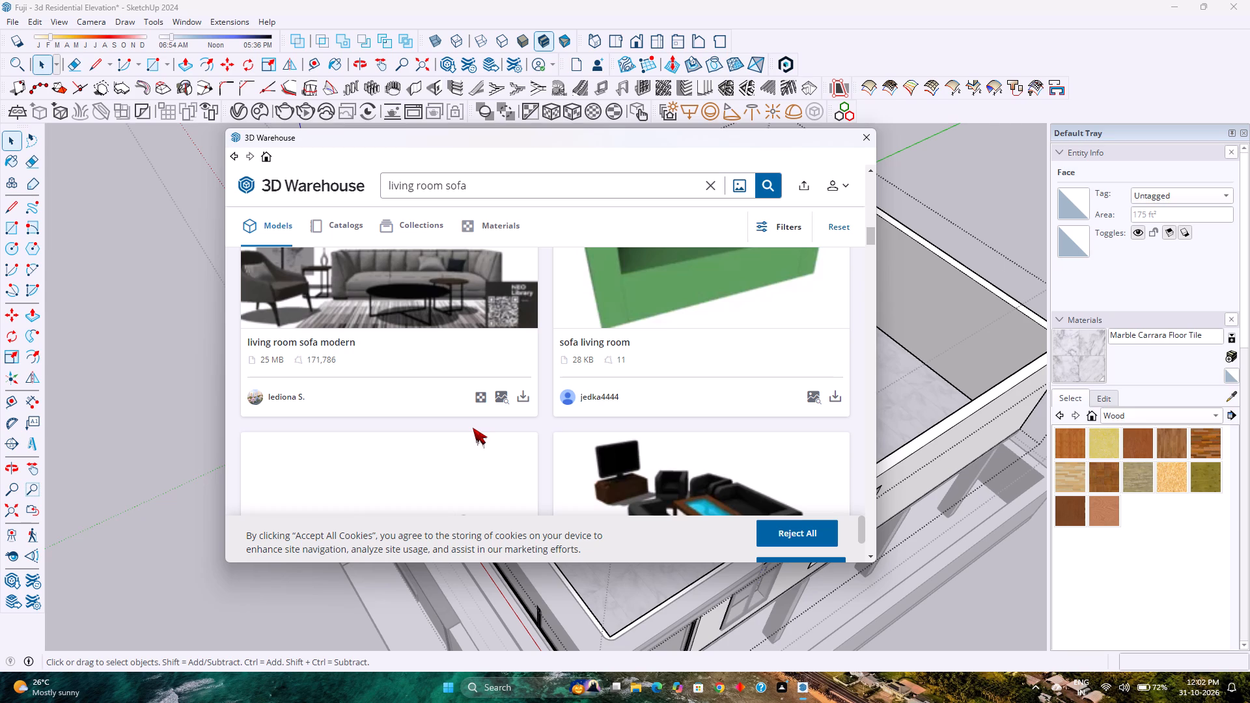
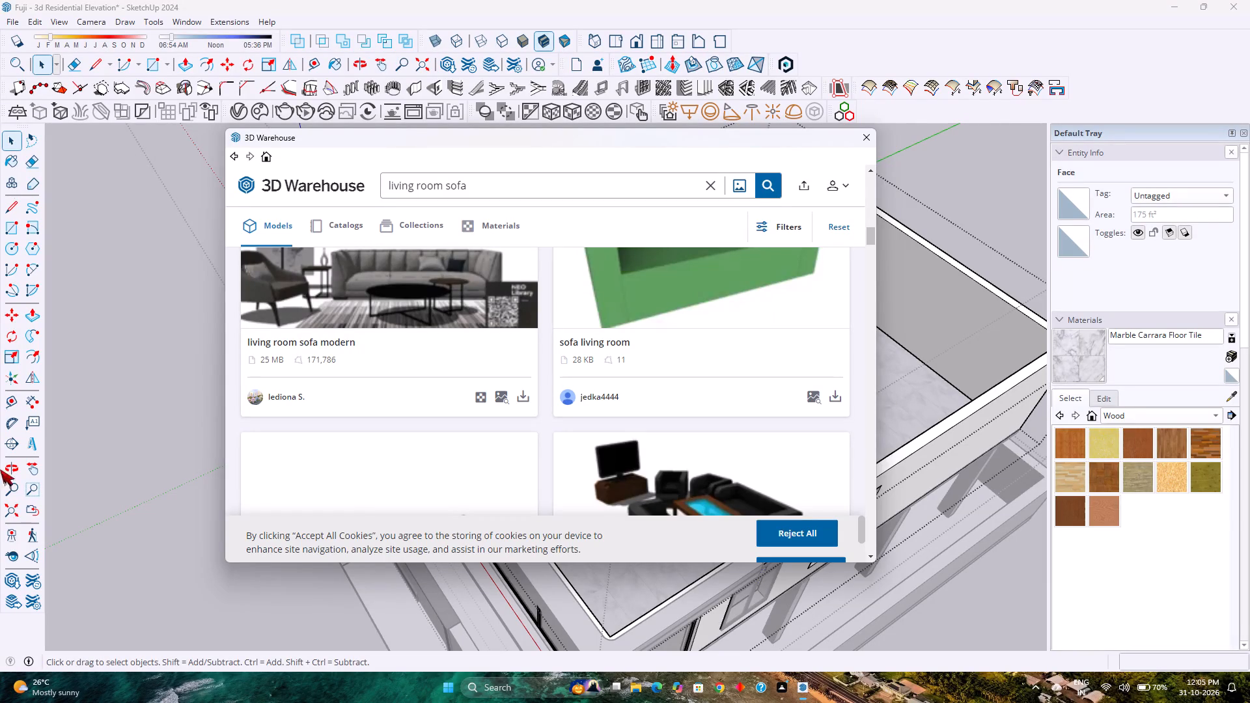
Find the "Classic grayblue sofa living room" model in the 3D Warehouse results and load it into the model.
scroll(808, 1, "down", 1)
scroll(600, 438, "down", 4)
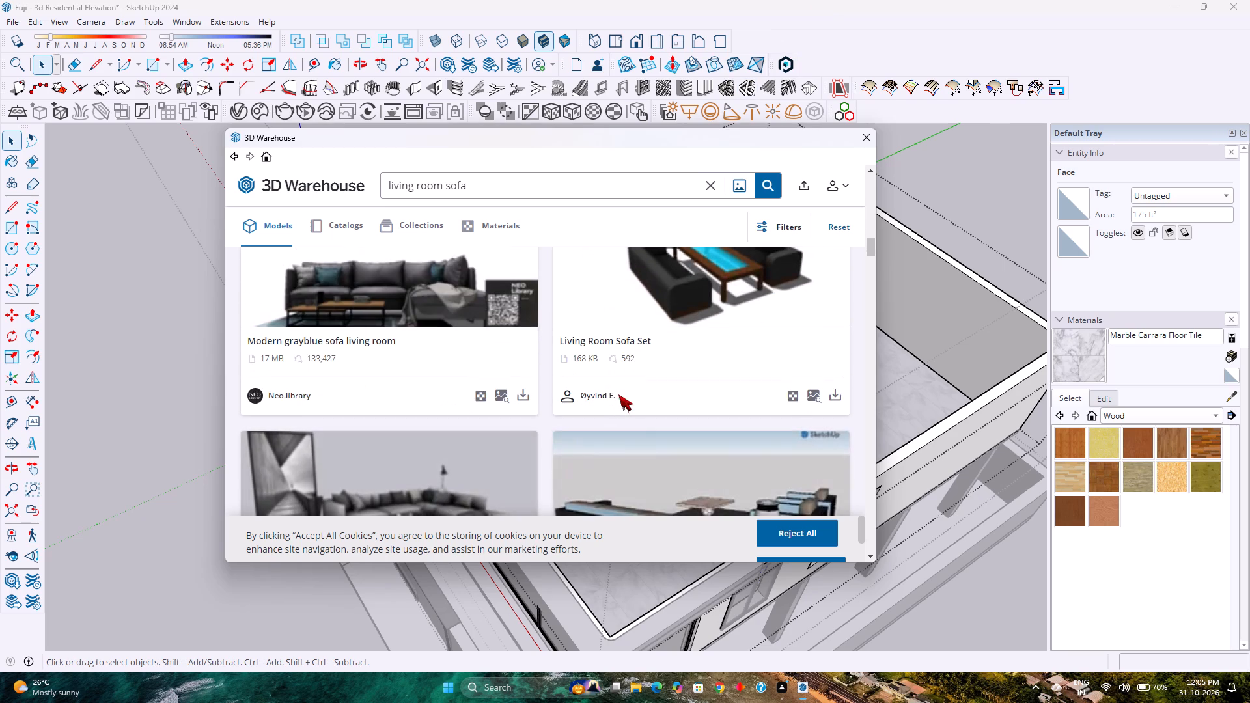
scroll(633, 376, "down", 3)
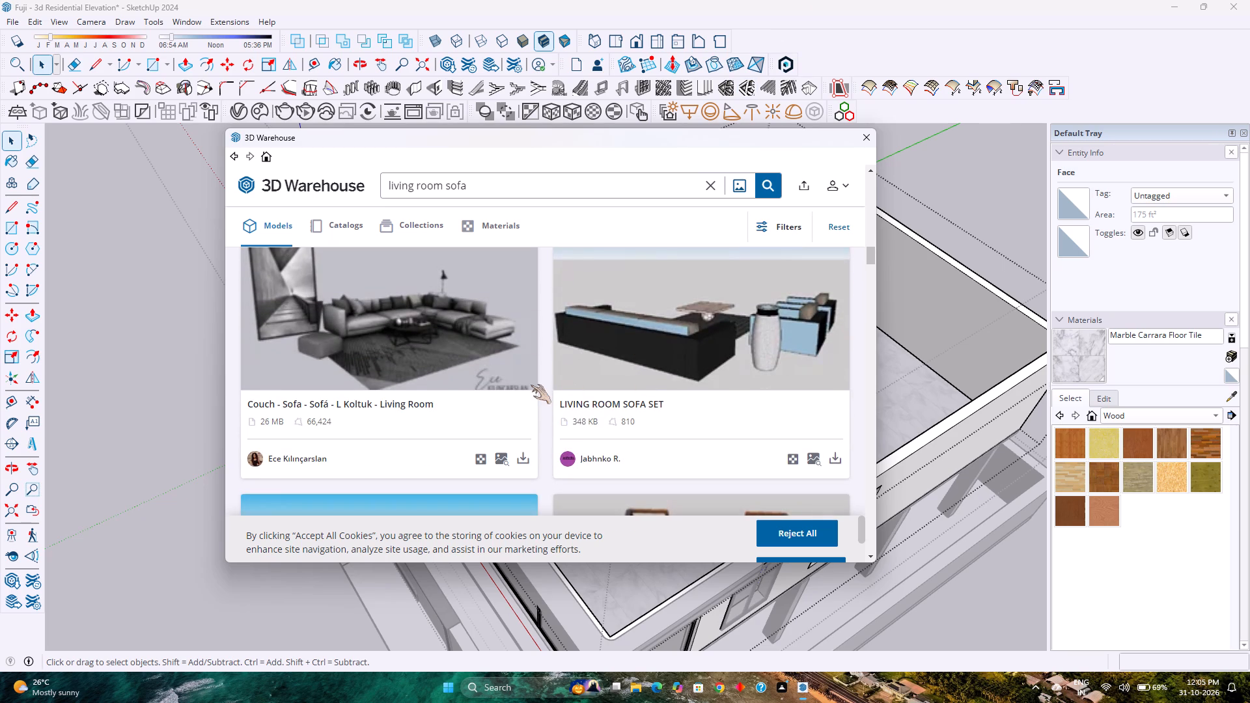
scroll(531, 385, "down", 3)
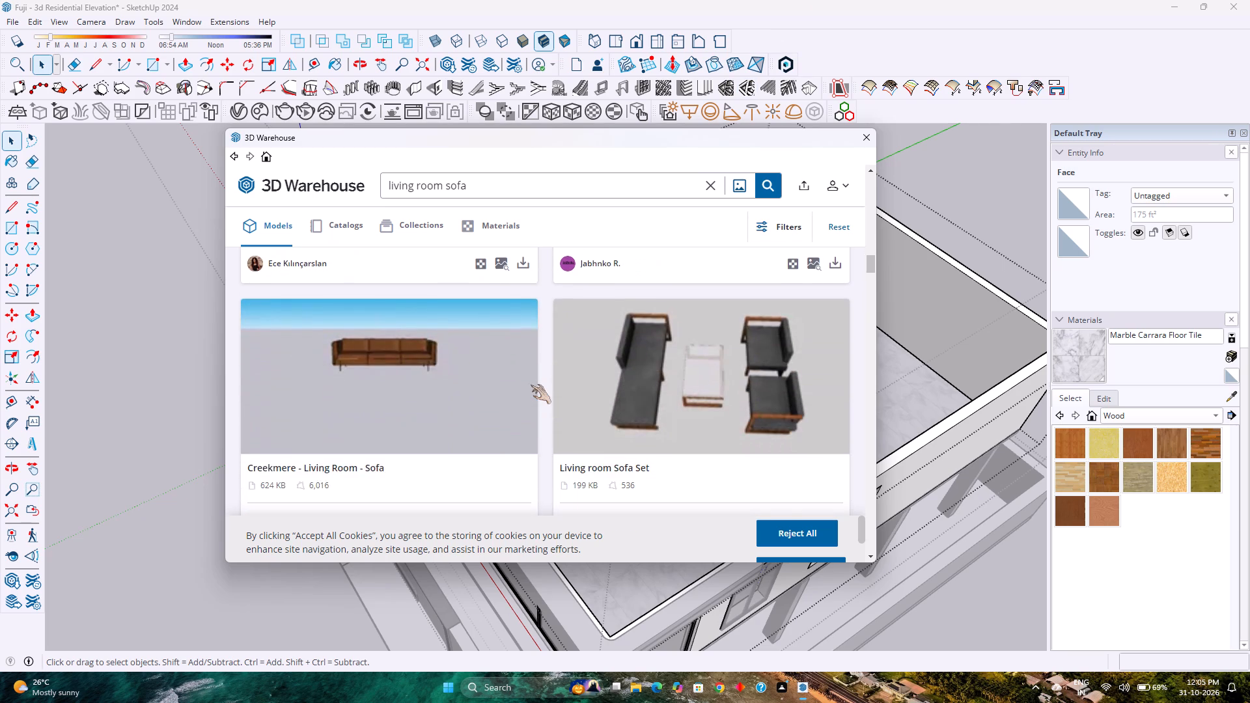
scroll(531, 385, "down", 8)
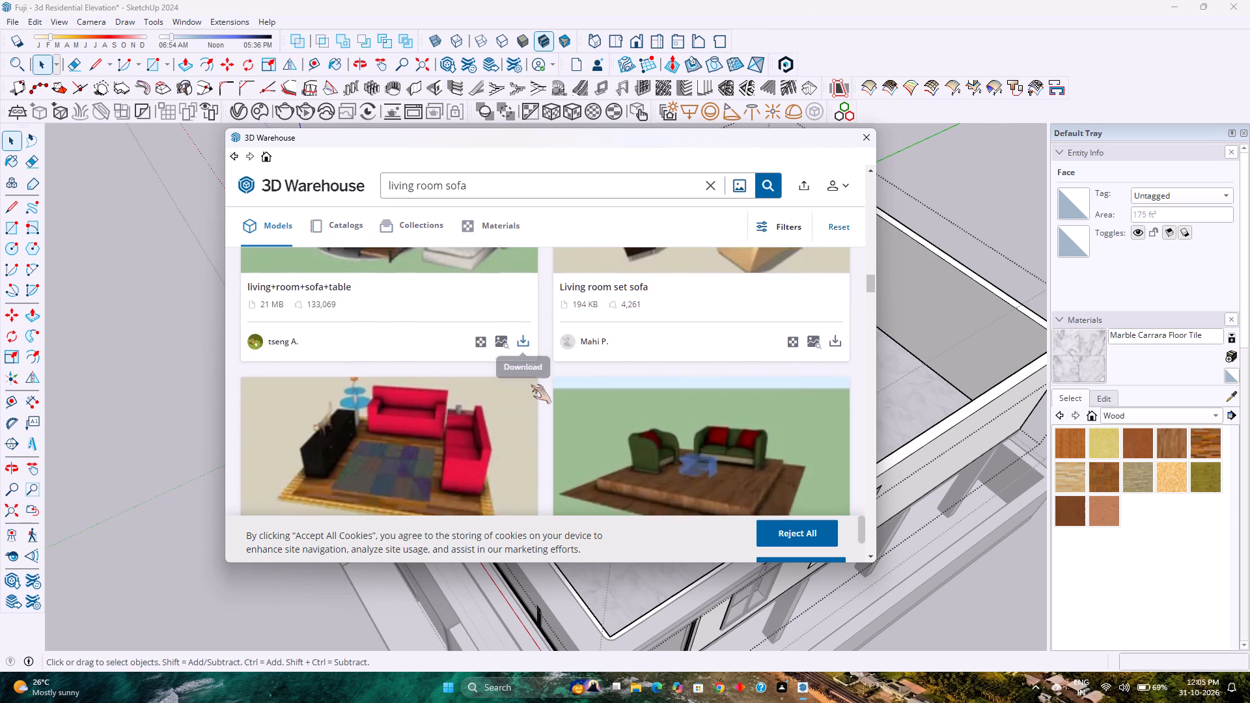
scroll(531, 385, "down", 20)
scroll(531, 385, "up", 3)
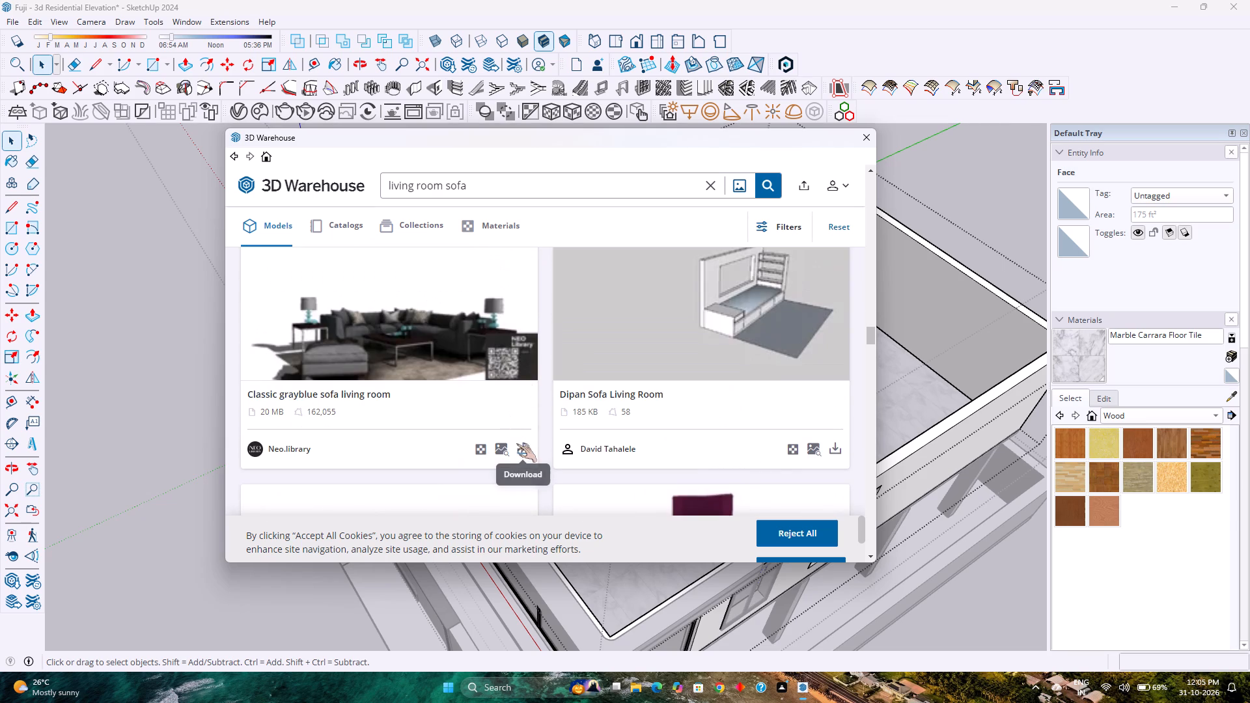
left_click(521, 439)
left_click(516, 357)
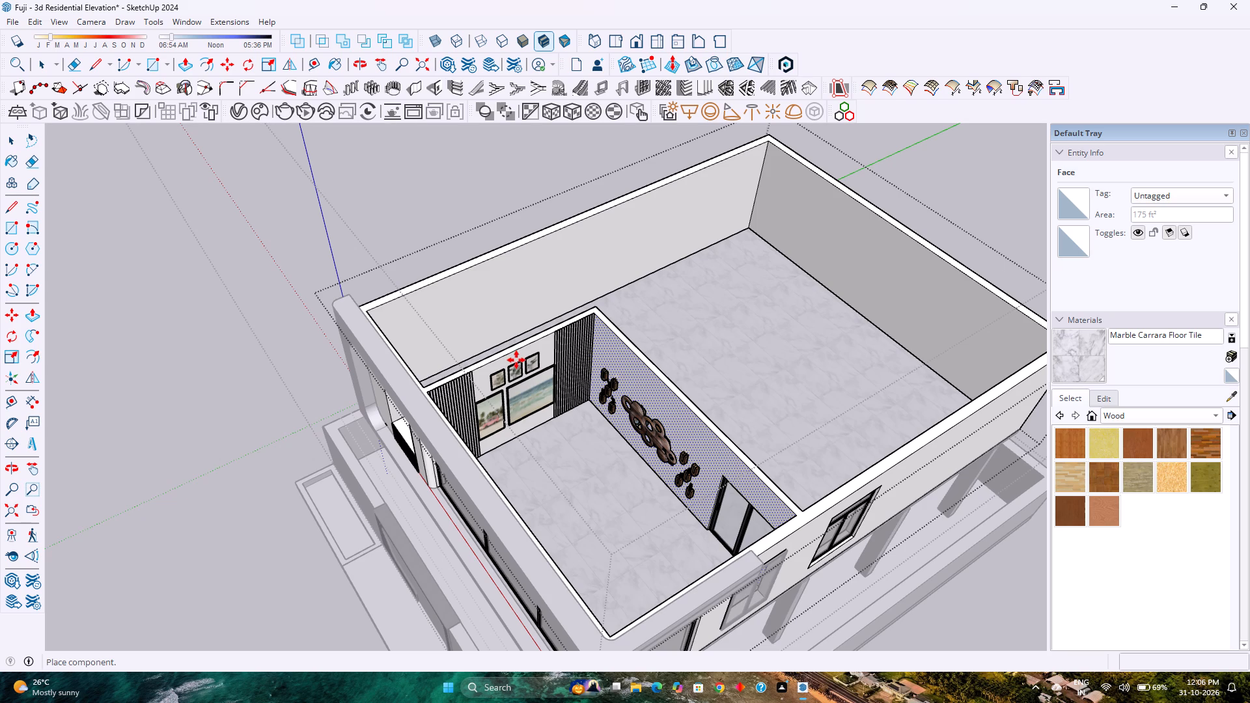
Place the sofa set on the living room floor between the picture wall and the partition wall with the round decorations.
scroll(691, 495, "down", 7)
scroll(685, 483, "up", 4)
scroll(678, 473, "down", 4)
scroll(673, 466, "up", 1)
scroll(613, 462, "down", 4)
scroll(613, 463, "up", 4)
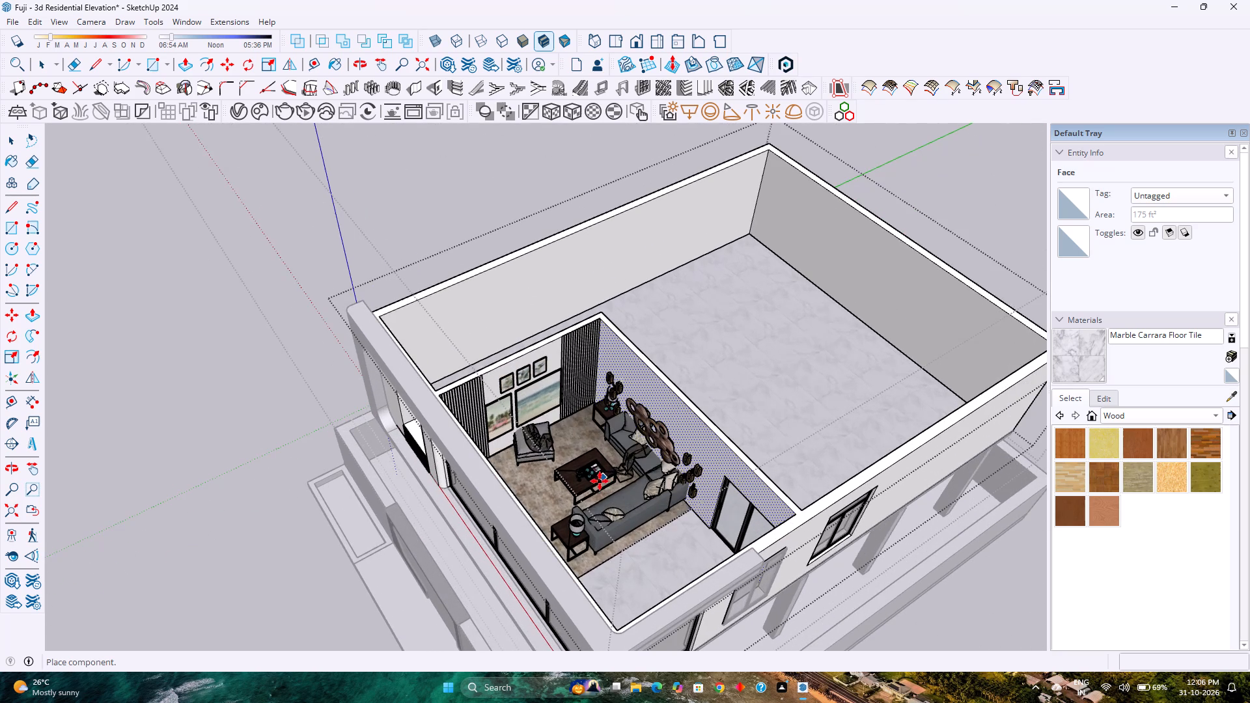
scroll(597, 484, "up", 5)
scroll(597, 484, "down", 1)
scroll(597, 484, "up", 7)
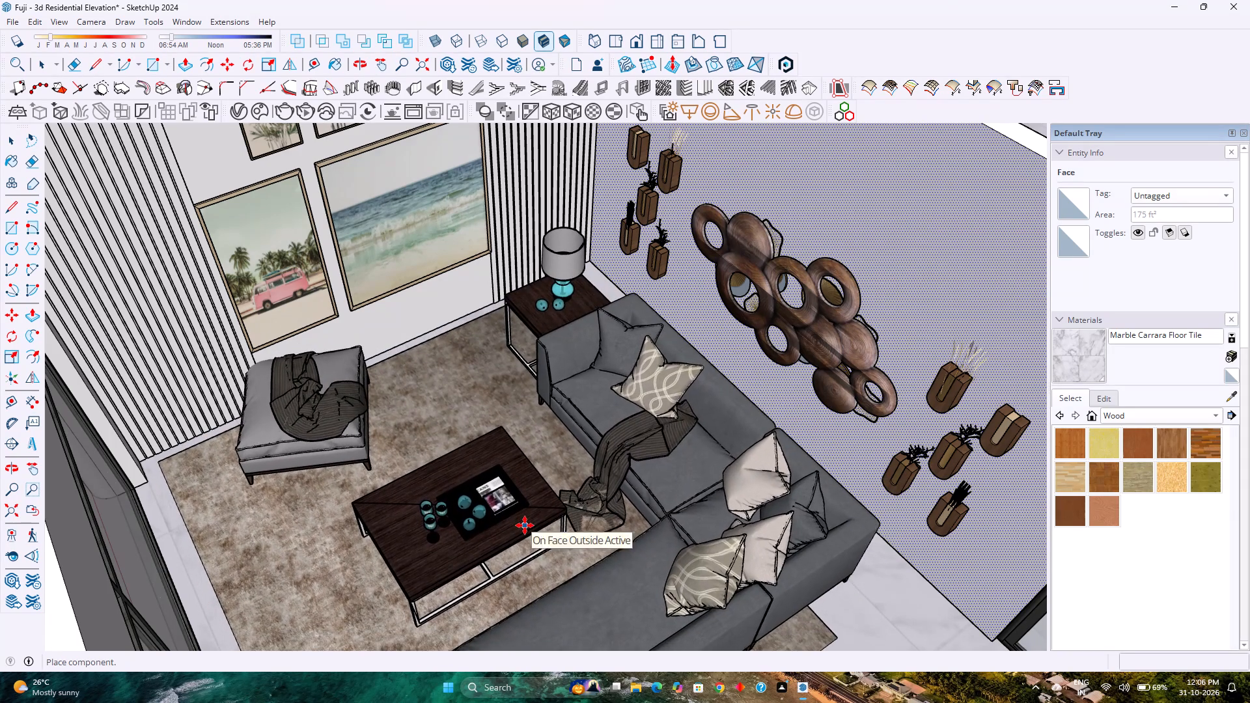
left_click(525, 523)
Rotate the sofa set 90 degrees about the vertical axis so the long sofa backs onto the partition wall.
scroll(527, 506, "down", 14)
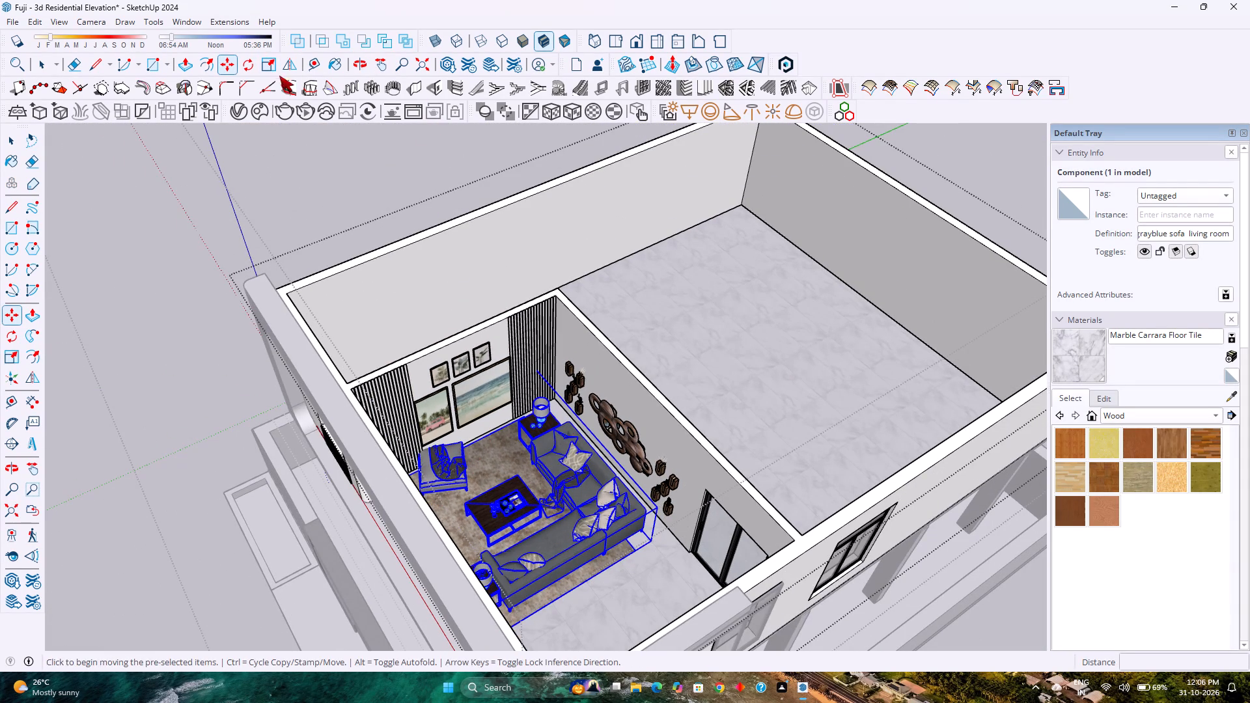
left_click(243, 67)
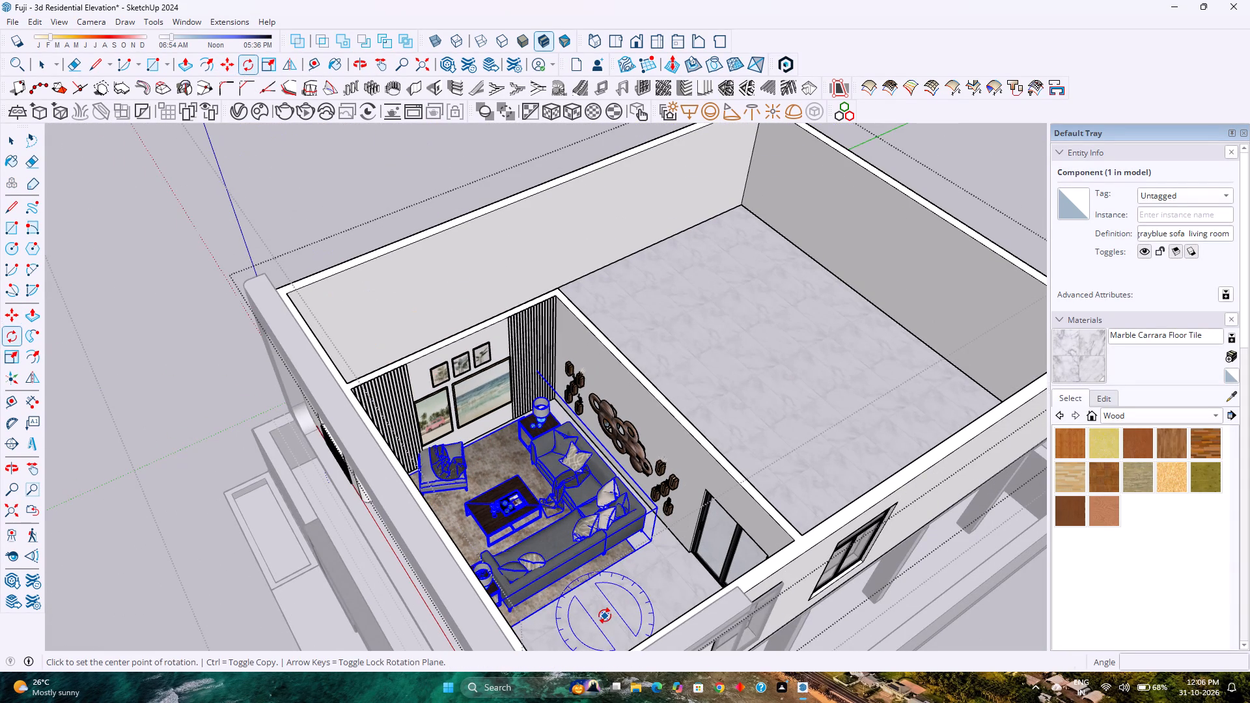
key("Up")
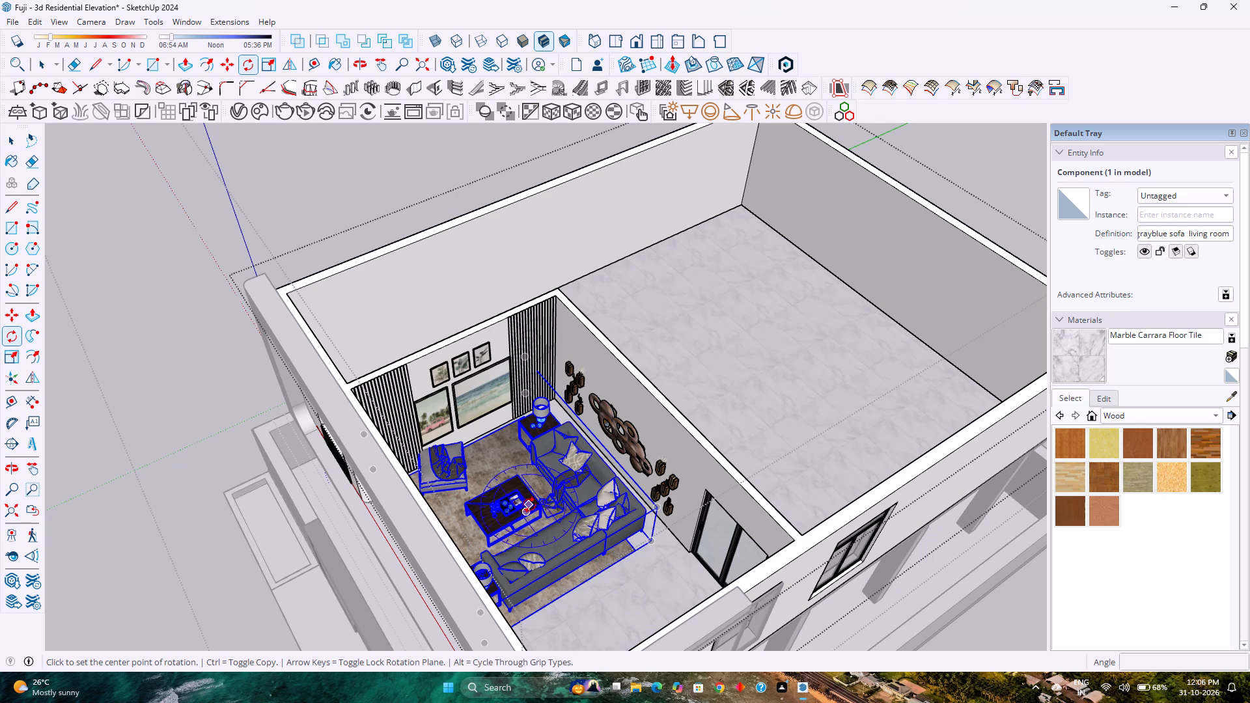
left_click(527, 510)
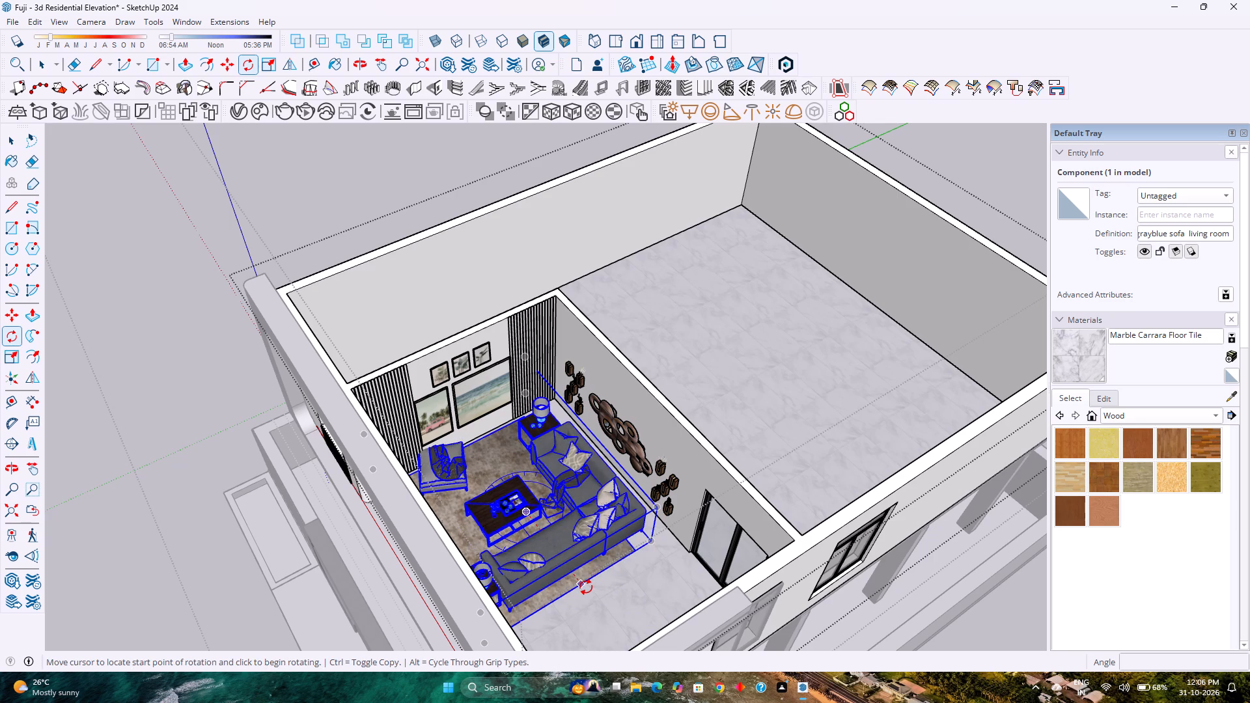
left_click(584, 587)
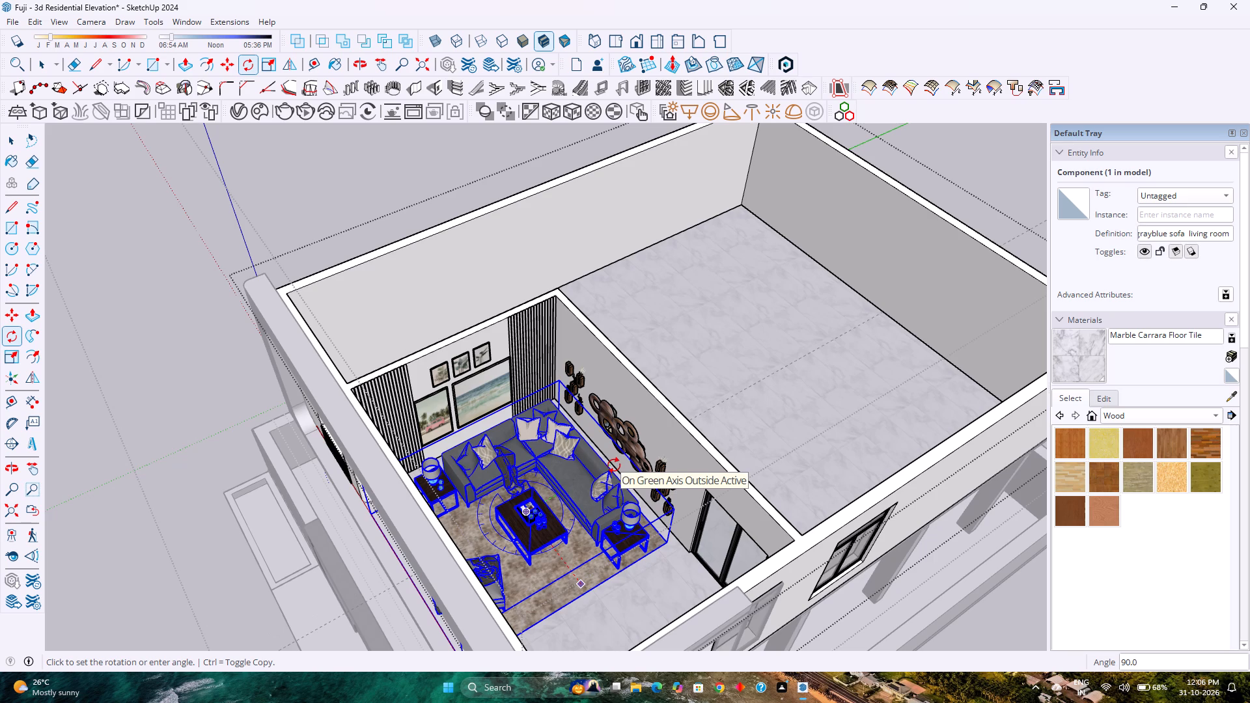
left_click(614, 465)
key("space")
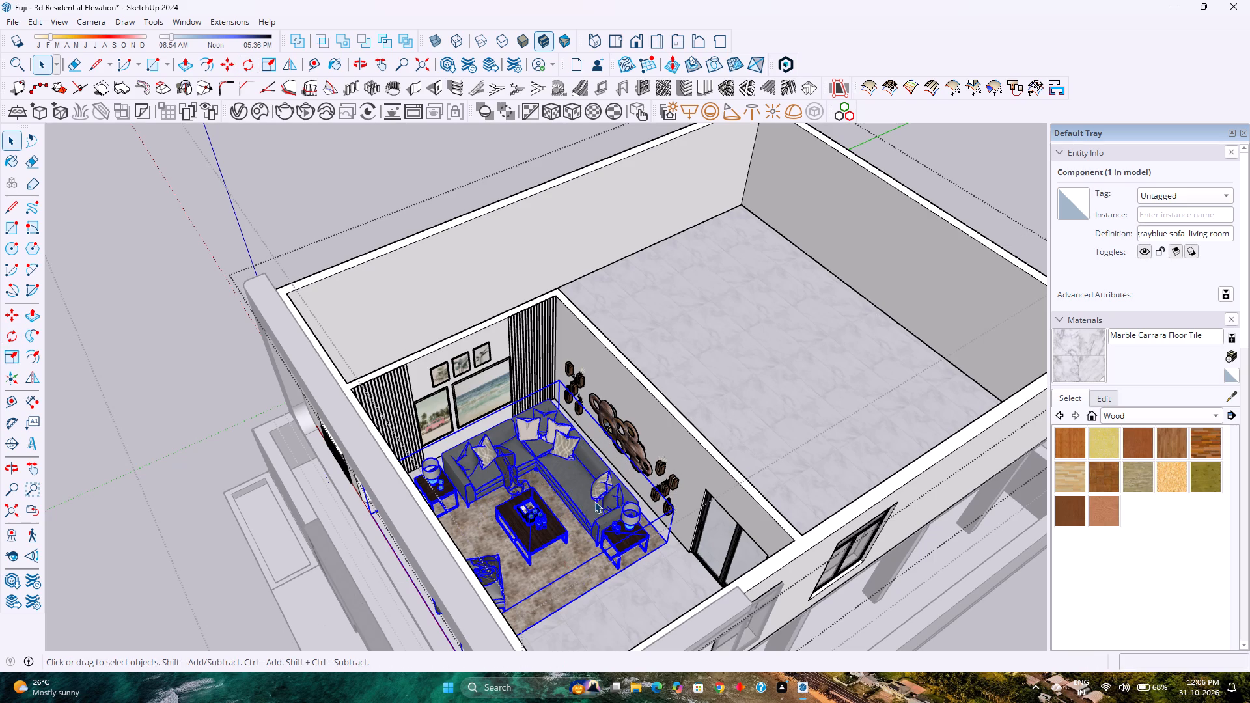
key("Escape")
Move the sofa set about 1' 8" closer to the corner between the slatted picture wall and the partition wall.
scroll(561, 491, "up", 4)
middle_click_drag(541, 488, 882, 553)
middle_click(882, 553)
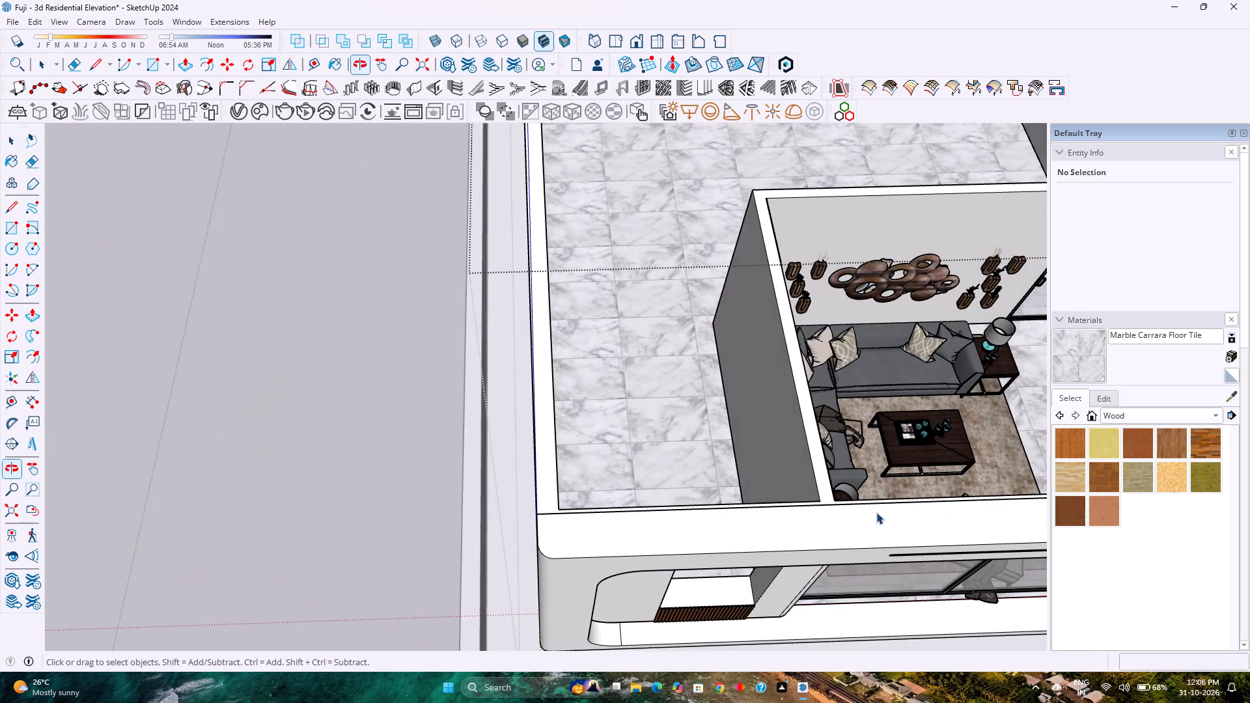
scroll(867, 443, "down", 3)
middle_click(865, 443, "shift")
middle_click_drag(862, 443, 683, 460, "shift")
middle_click_drag(634, 454, 547, 441)
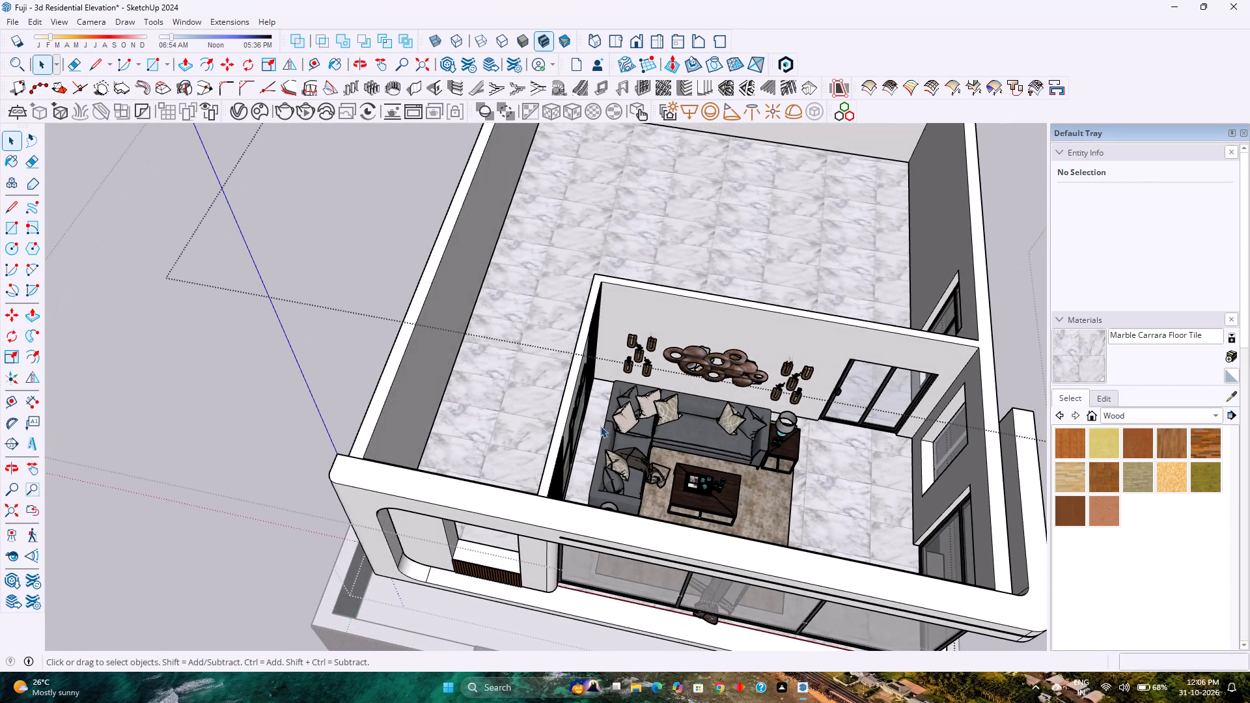
left_click(646, 402)
double_click(645, 417)
scroll(644, 432, "up", 4)
left_click(643, 432)
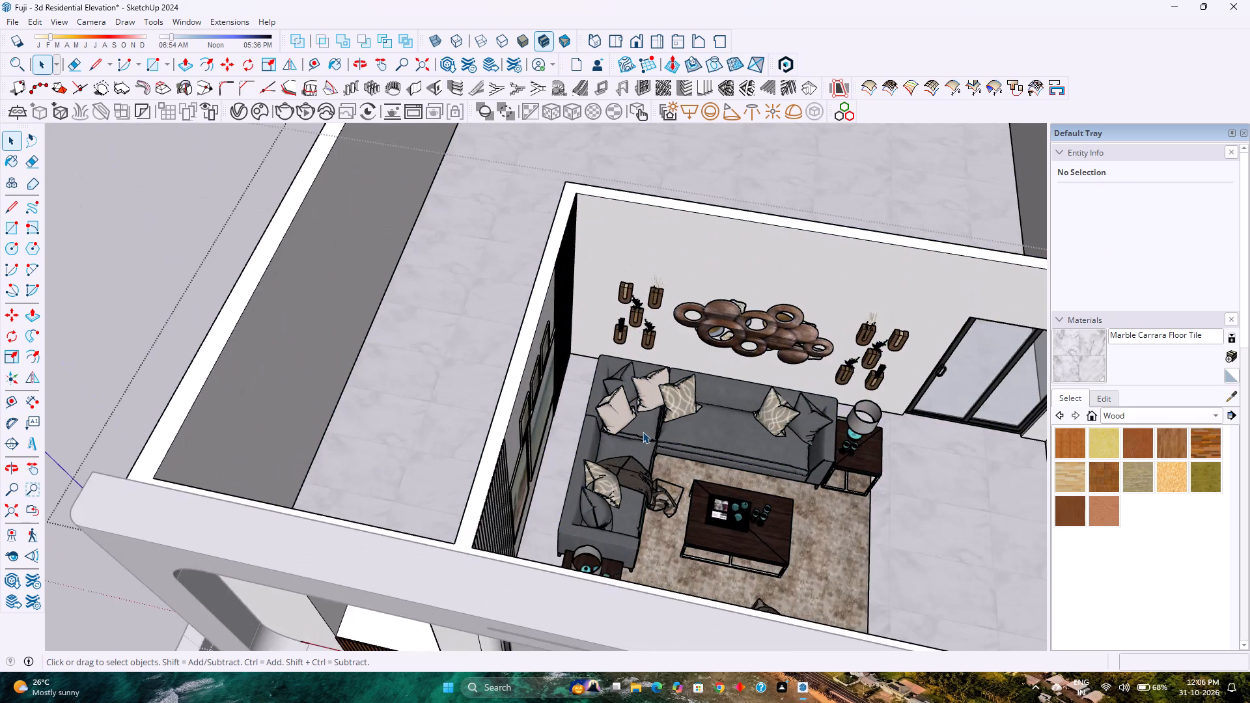
scroll(643, 432, "up", 1)
scroll(643, 432, "down", 1)
middle_click_drag(641, 432, 432, 365)
middle_click(431, 365)
scroll(826, 562, "down", 2)
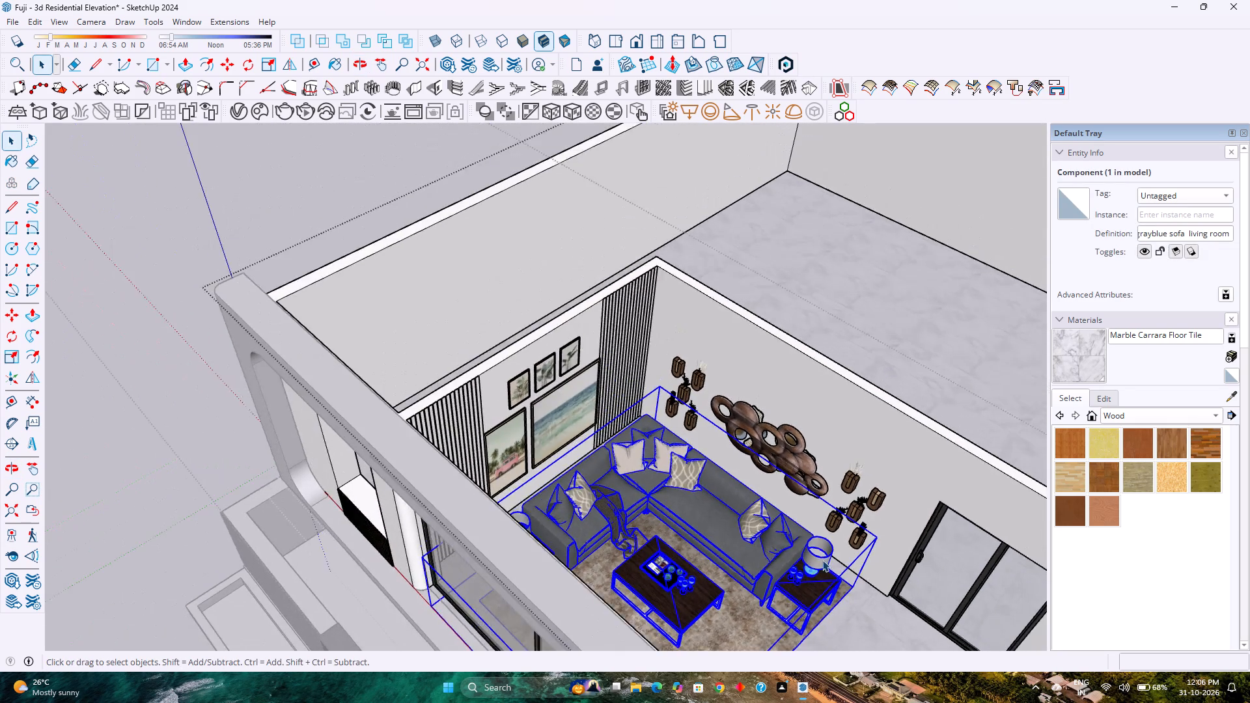
middle_click_drag(810, 557, 602, 448)
middle_click(602, 448)
middle_click(598, 447)
middle_click(598, 447)
middle_click(595, 446)
middle_click_drag(595, 447, 627, 488)
middle_click_drag(646, 512, 654, 516)
scroll(371, 420, "down", 3)
middle_click_drag(371, 421, 734, 497)
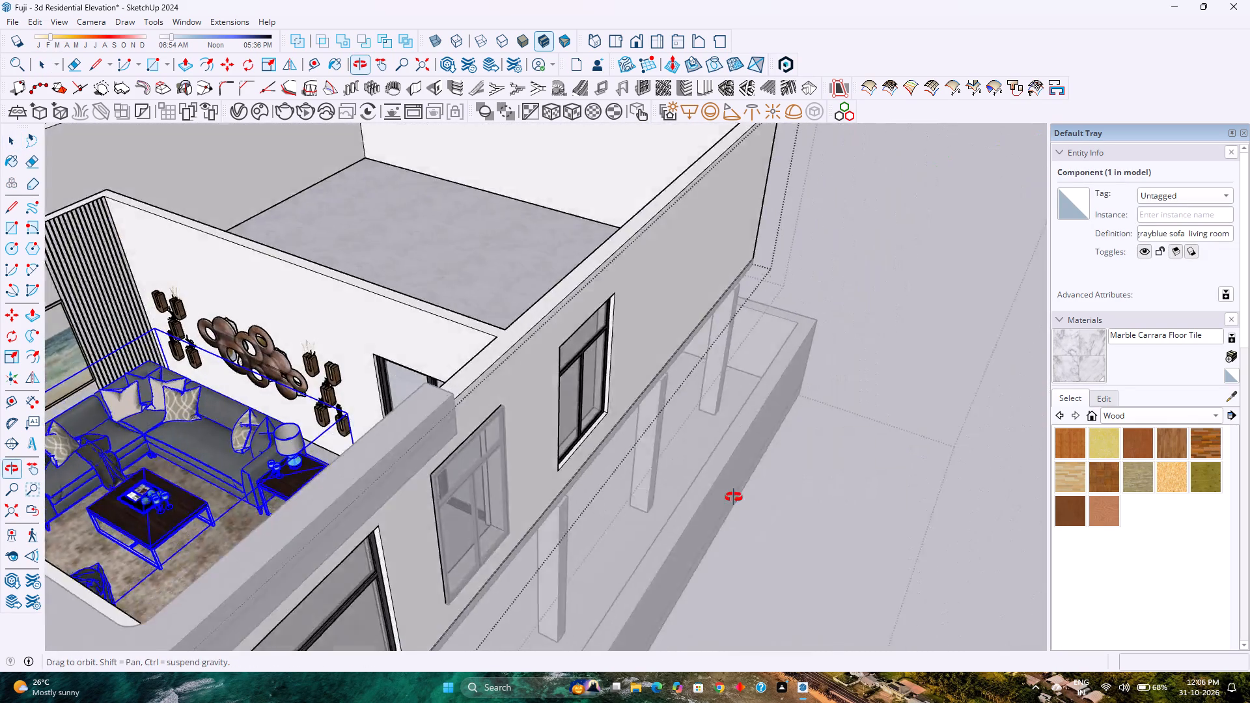
scroll(570, 459, "down", 5)
middle_click_drag(314, 461, 708, 385, "shift")
middle_click(709, 383, "shift")
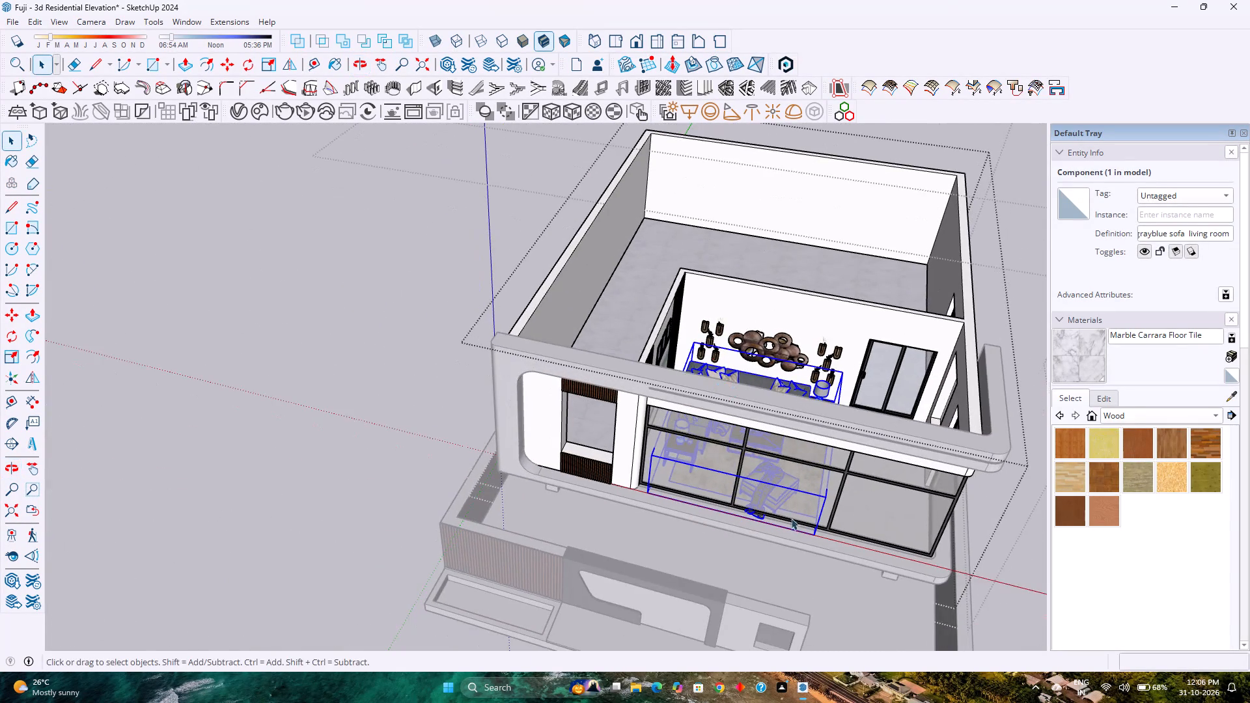
scroll(790, 528, "up", 7)
middle_click_drag(786, 528, 471, 514)
middle_click(471, 514)
middle_click_drag(460, 511, 402, 468)
middle_click(375, 443)
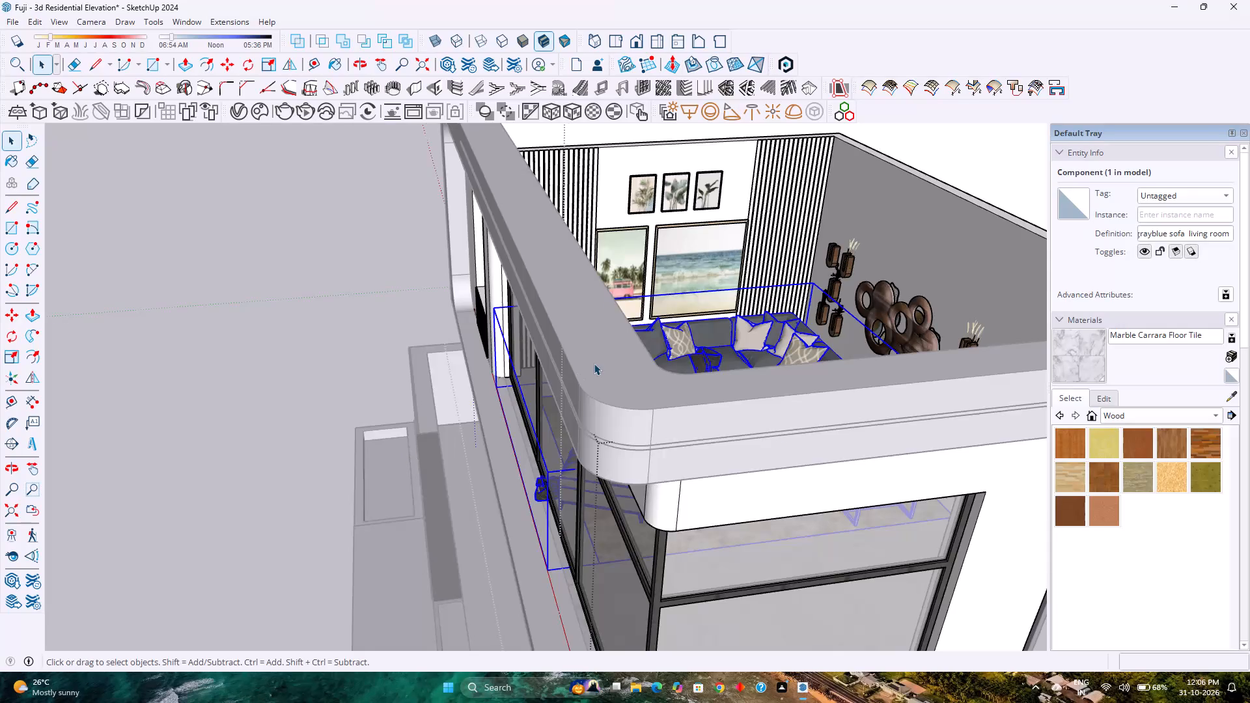
scroll(594, 363, "down", 2)
middle_click_drag(692, 353, 635, 445)
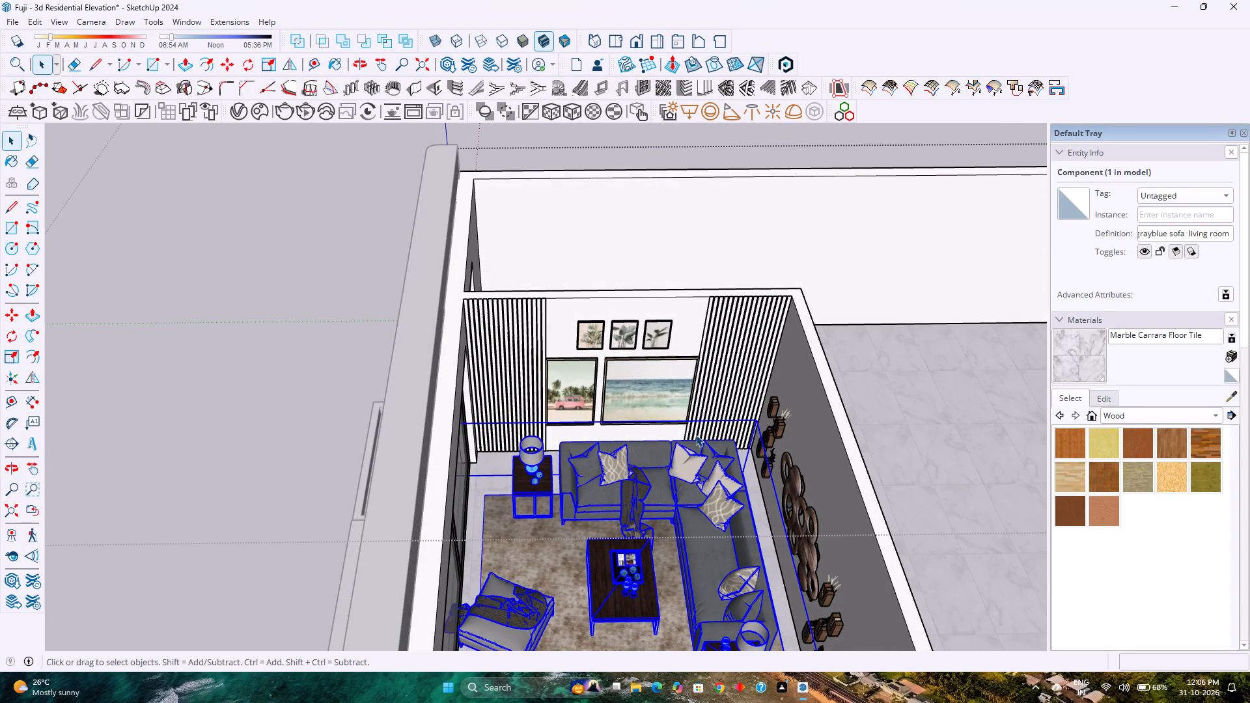
key("m")
scroll(746, 454, "up", 3)
left_click(743, 477)
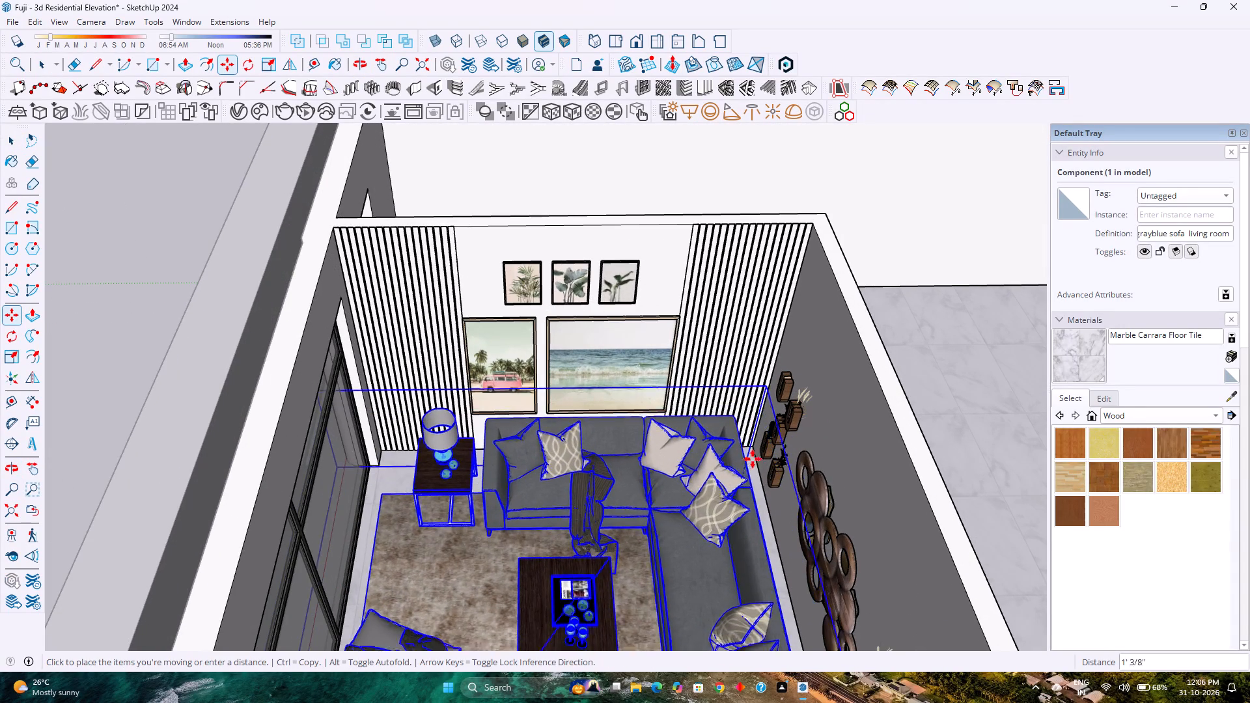
left_click(752, 450)
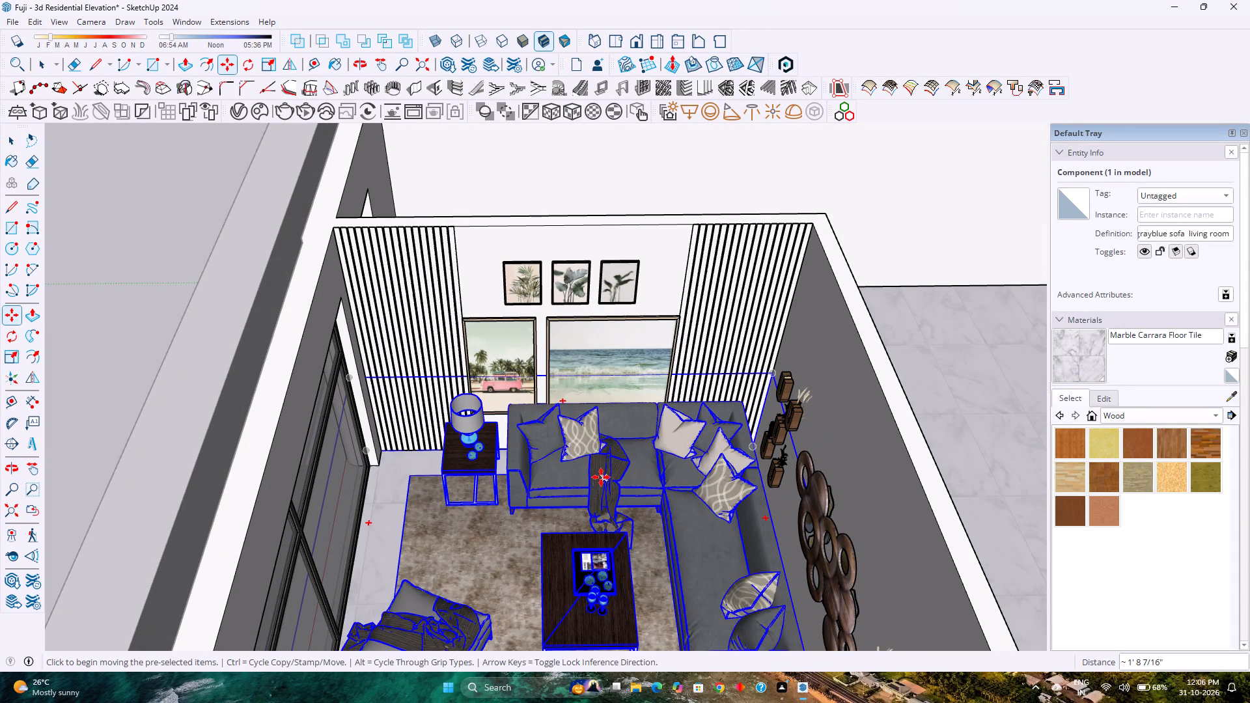
key("space")
key("Escape")
Save the model with the sofa set in place.
scroll(601, 472, "down", 4)
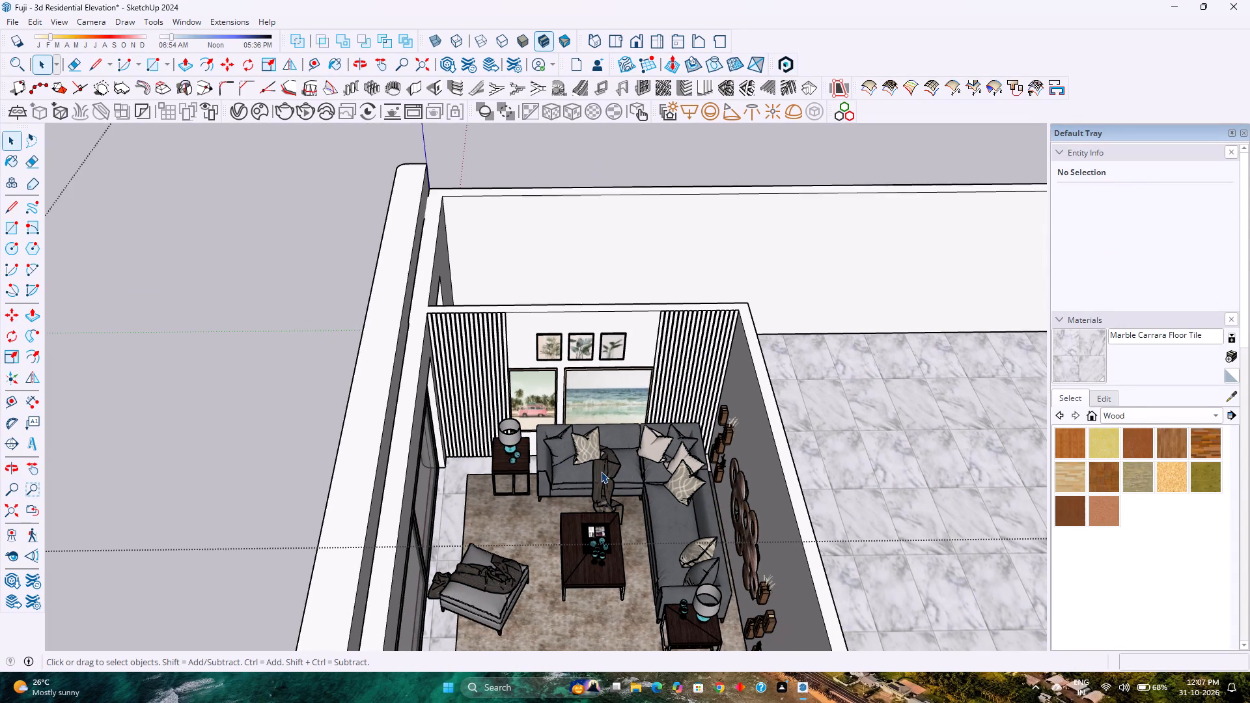
middle_click(578, 480)
middle_click(576, 480)
middle_click_drag(575, 480, 723, 365)
scroll(710, 399, "down", 5)
middle_click_drag(579, 452, 645, 406)
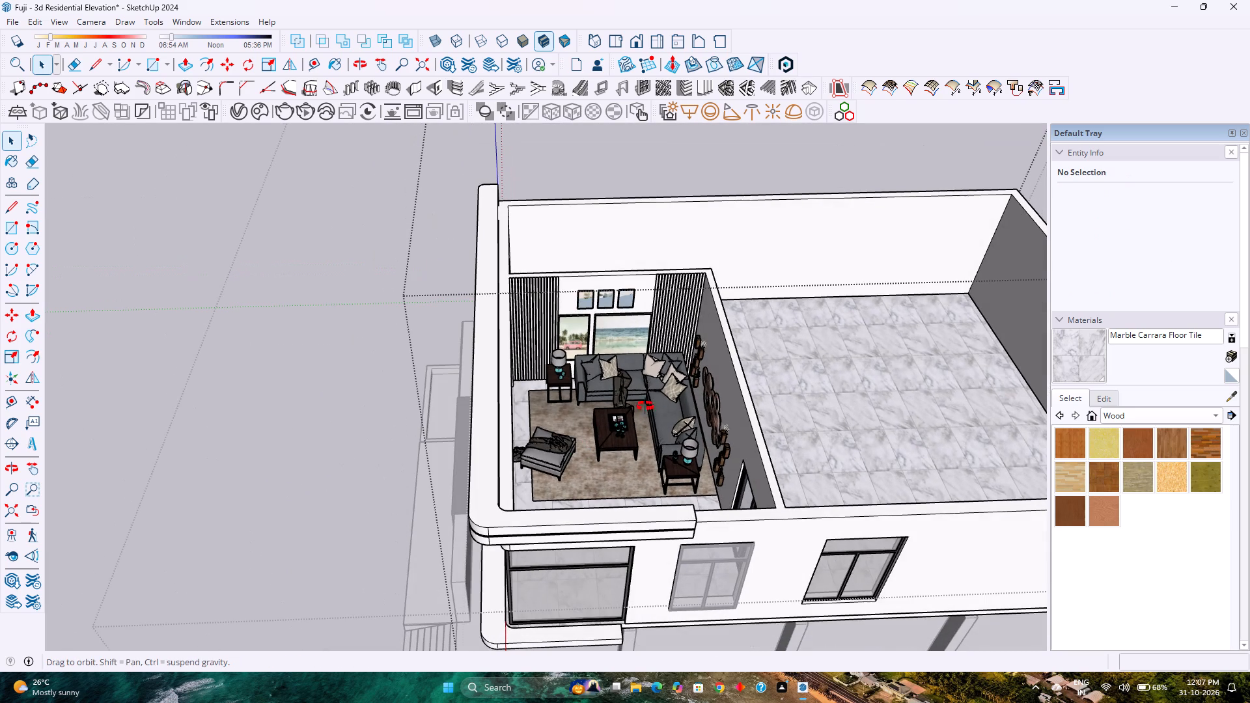
middle_click_drag(645, 406, 943, 316)
scroll(722, 443, "down", 5)
key("ctrl+s")
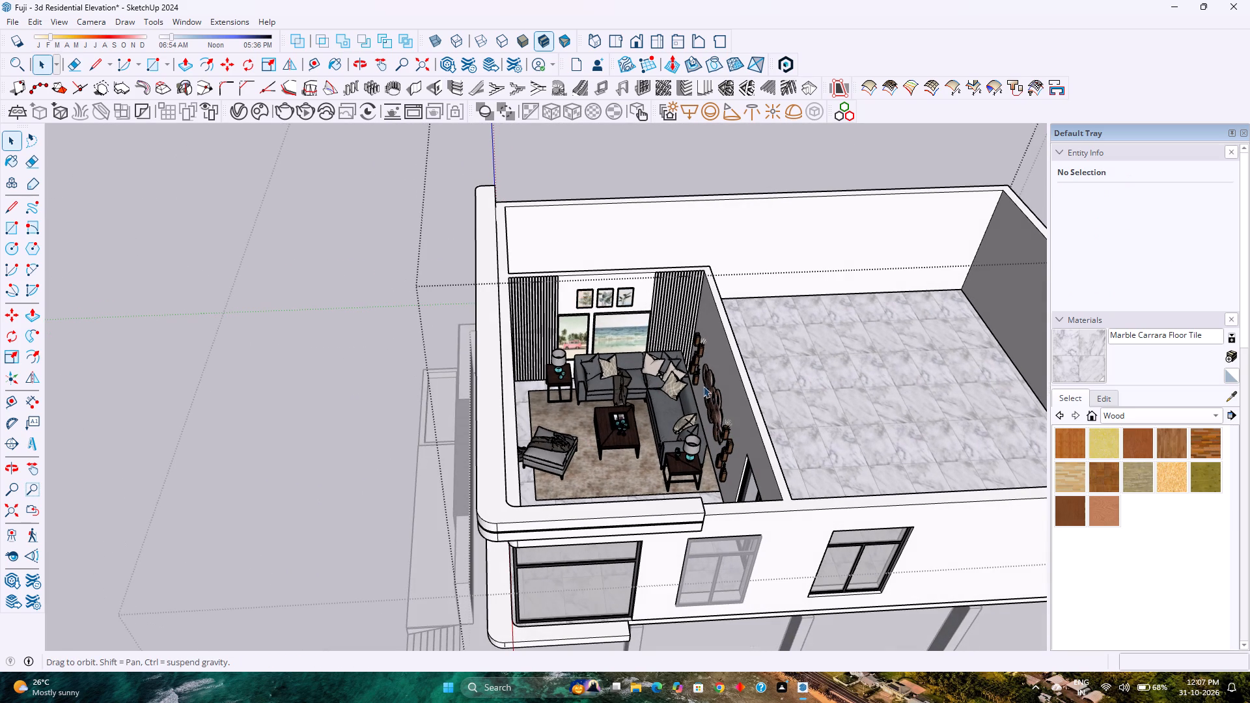
Open the picture wall behind the sofa for editing.
double_click(643, 292)
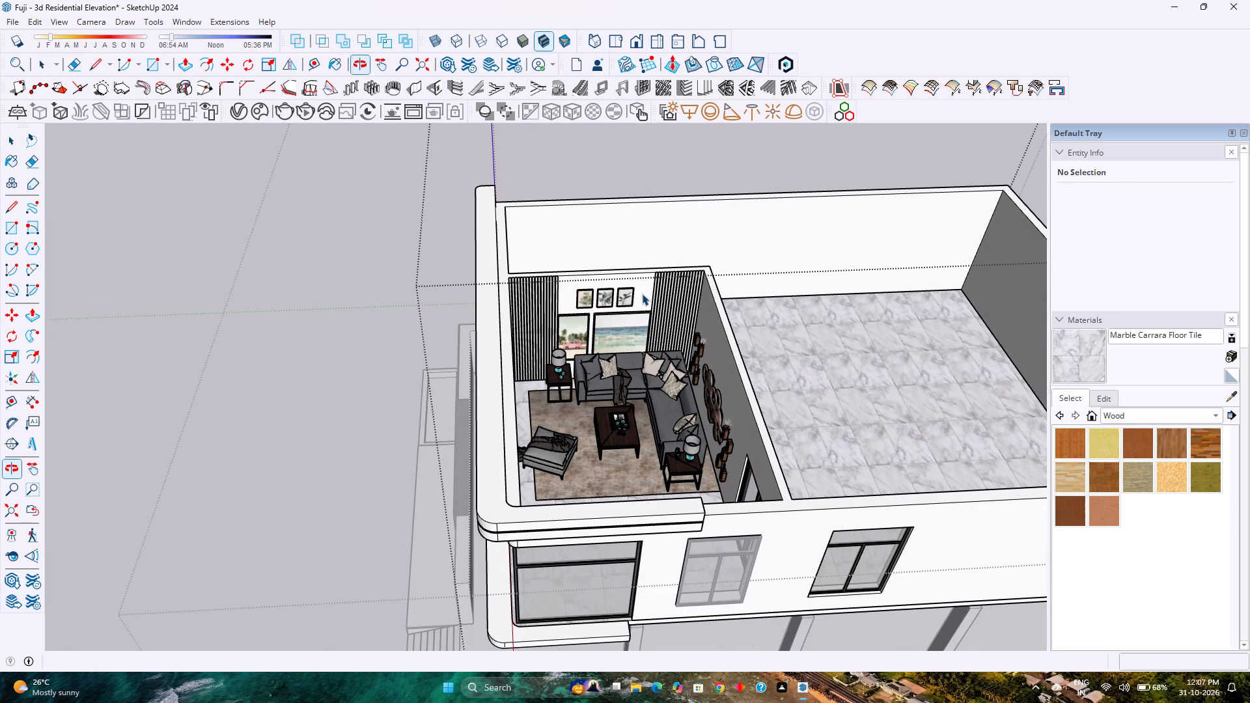
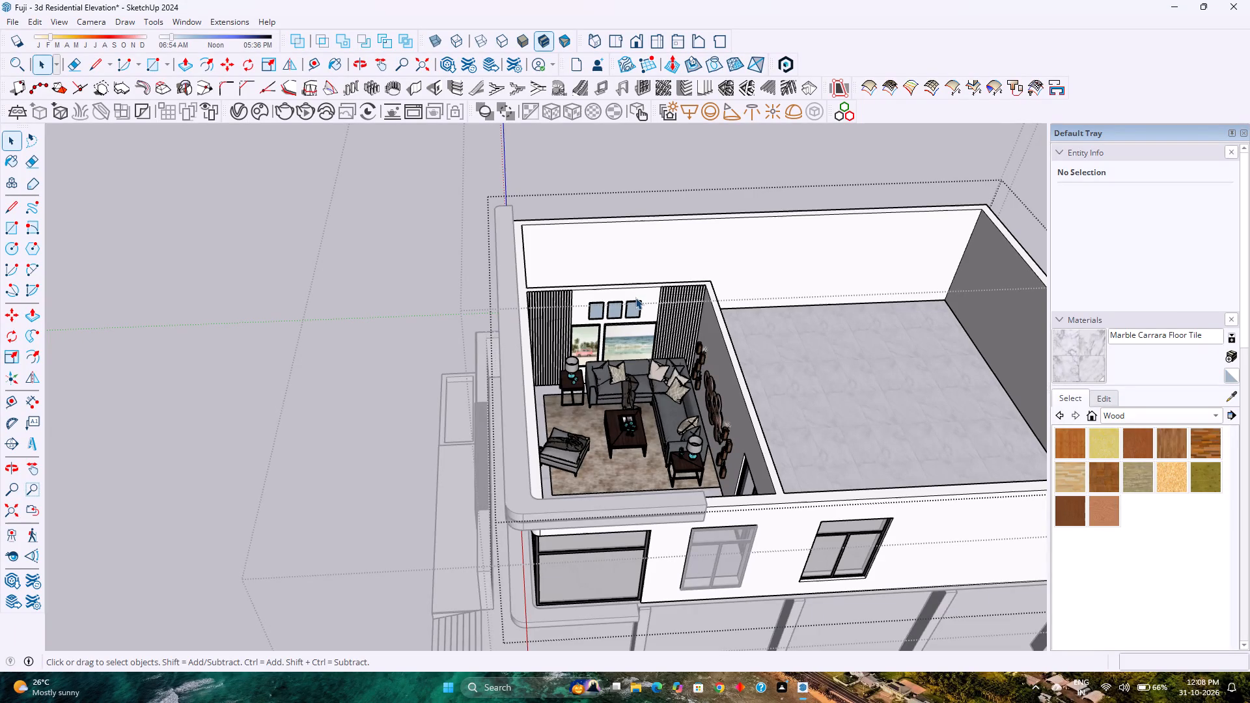
Within the sofa set group, stretch the rug's window-side edge outward toward the glazing by a scale factor of about 1.07.
left_click_drag(656, 212, 873, 0)
scroll(647, 463, "up", 10)
triple_click(645, 444)
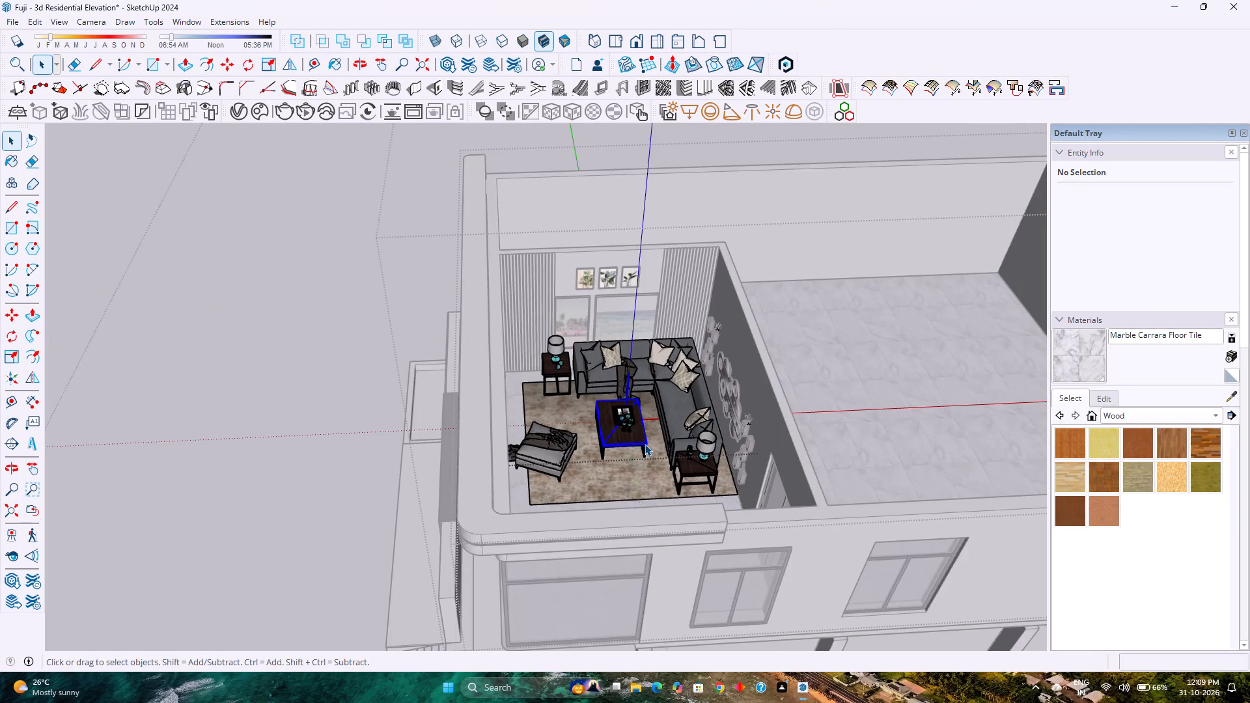
scroll(645, 444, "up", 9)
middle_click_drag(592, 481, 620, 543)
left_click(620, 534)
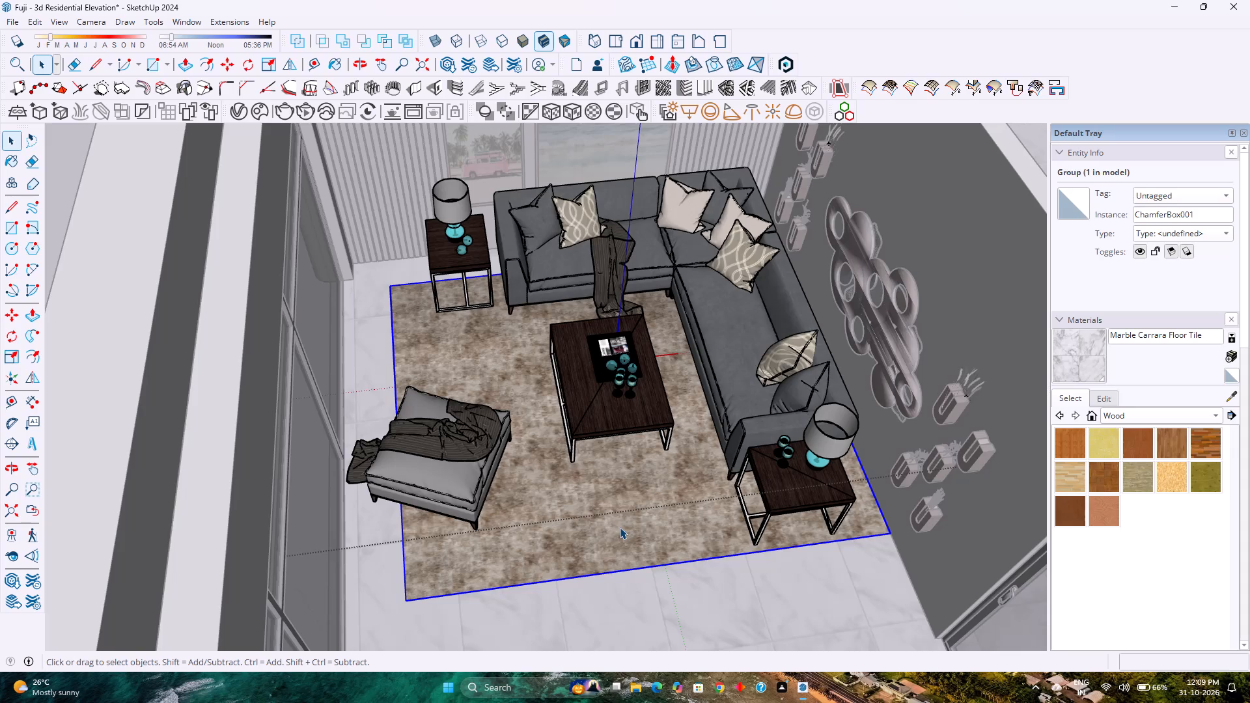
key("s")
middle_click_drag(411, 409, 529, 437)
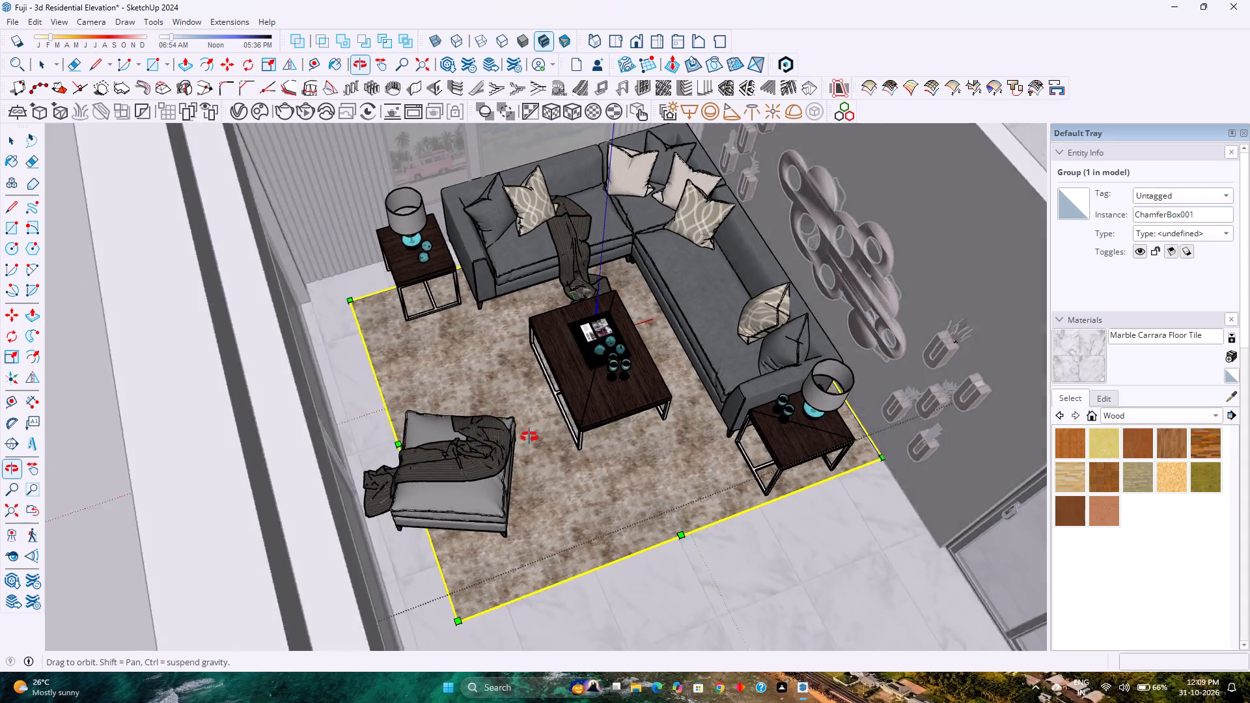
middle_click_drag(529, 437, 574, 423)
scroll(417, 455, "up", 9)
middle_click_drag(423, 450, 337, 486)
scroll(339, 472, "down", 1)
scroll(343, 463, "up", 3)
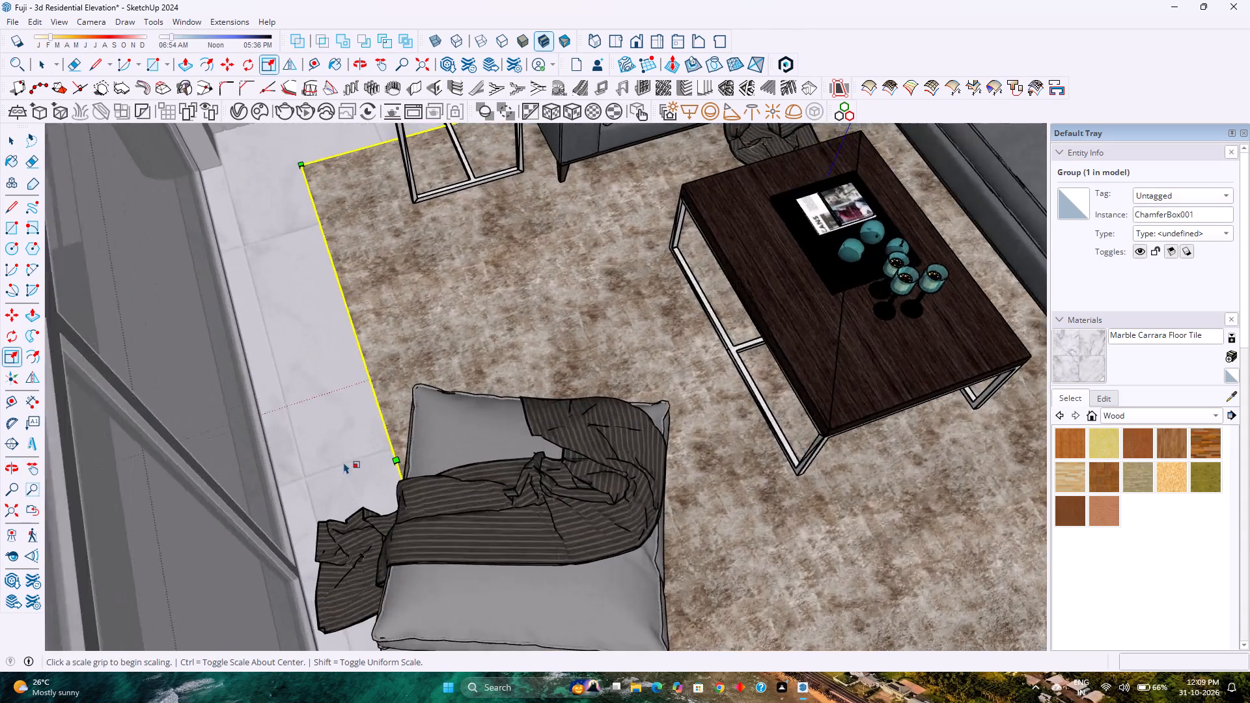
scroll(344, 462, "down", 8)
scroll(383, 443, "up", 9)
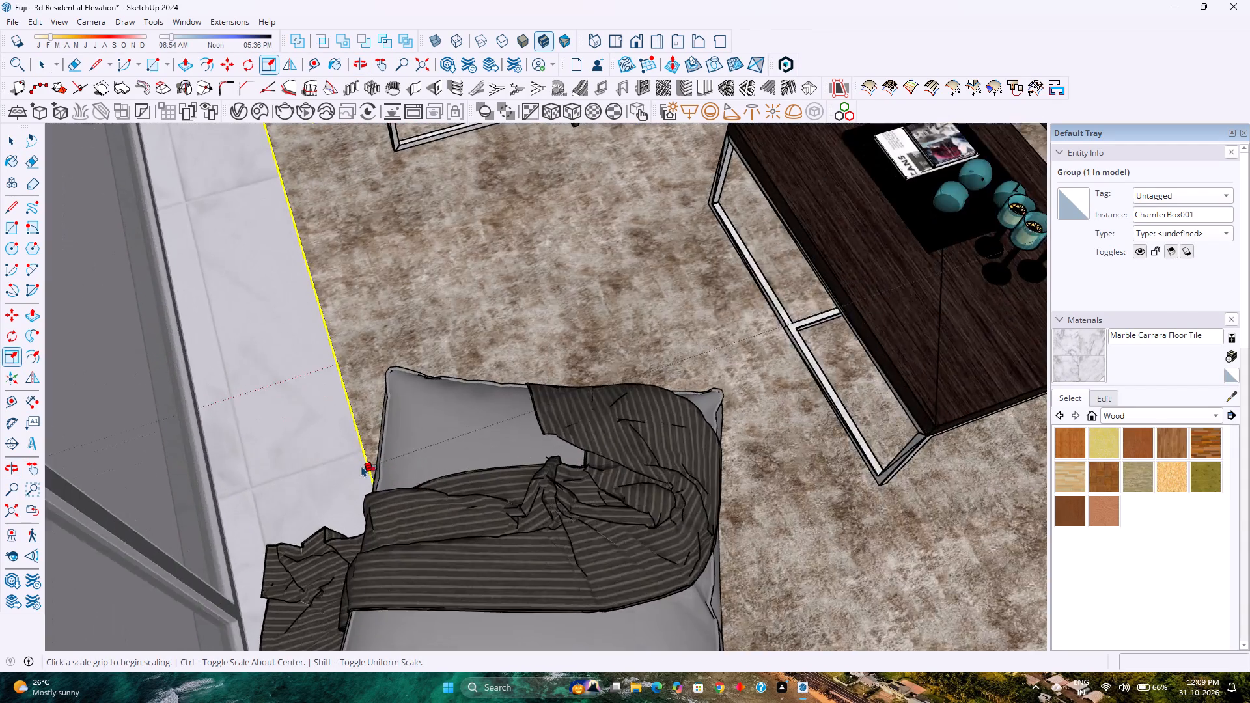
scroll(361, 465, "up", 17)
scroll(417, 457, "up", 7)
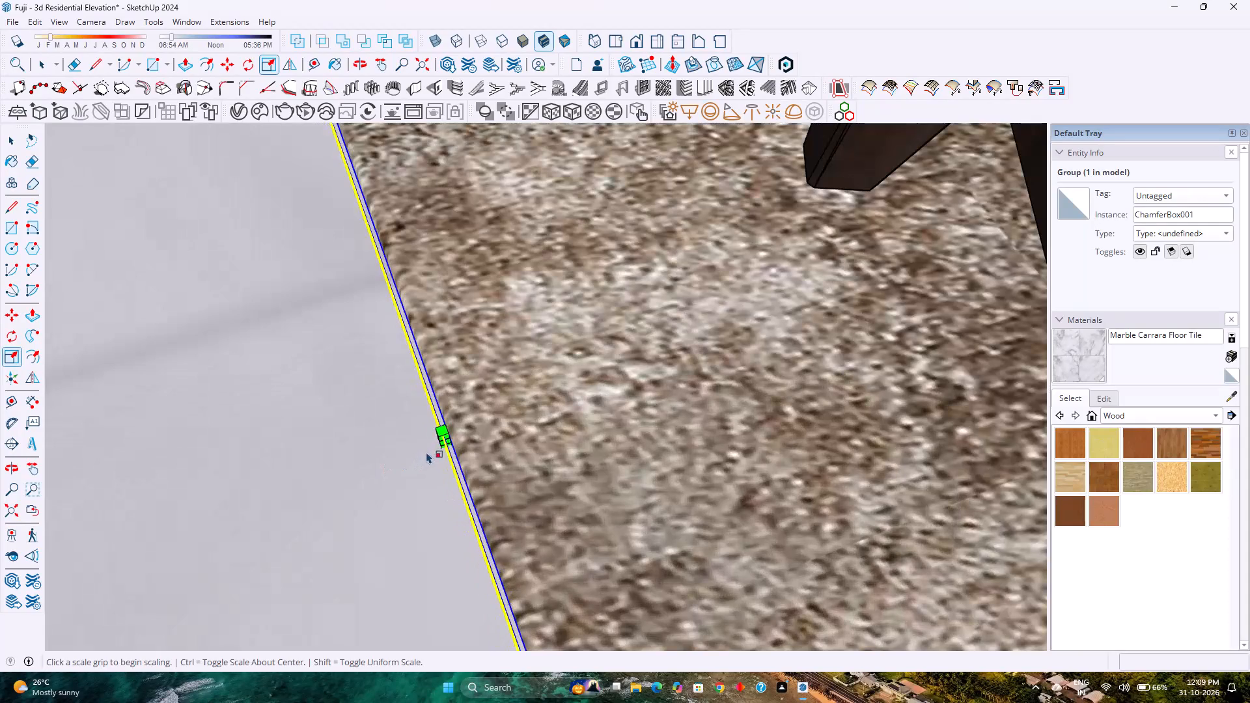
left_click(446, 444)
scroll(418, 444, "down", 6)
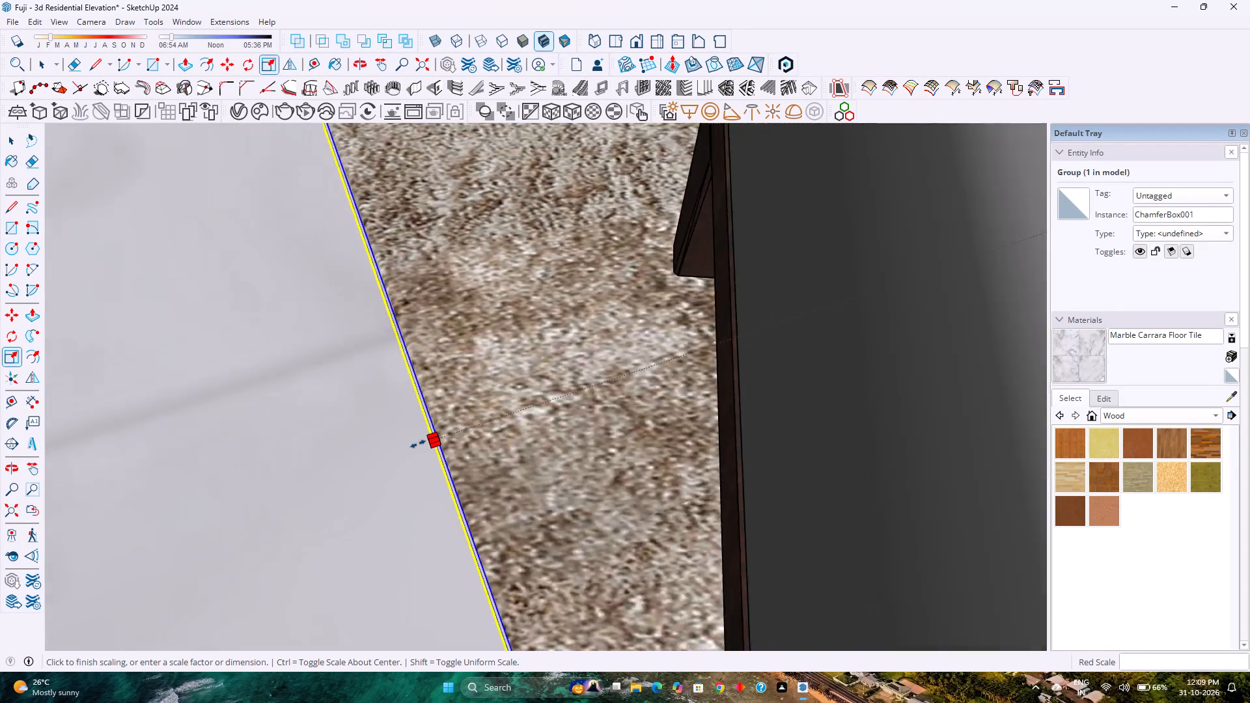
scroll(418, 444, "down", 19)
scroll(364, 457, "down", 4)
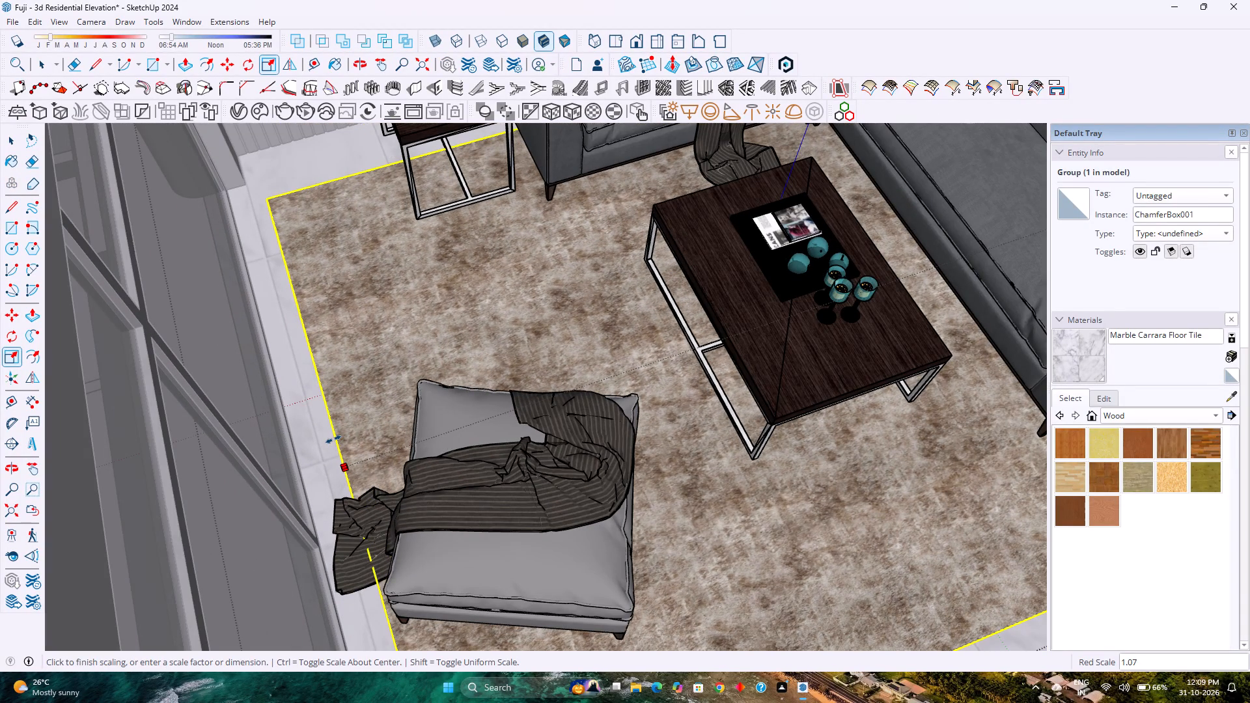
left_click(333, 439)
scroll(392, 337, "down", 6)
middle_click_drag(393, 327, 479, 339)
middle_click(479, 339)
middle_click(479, 339)
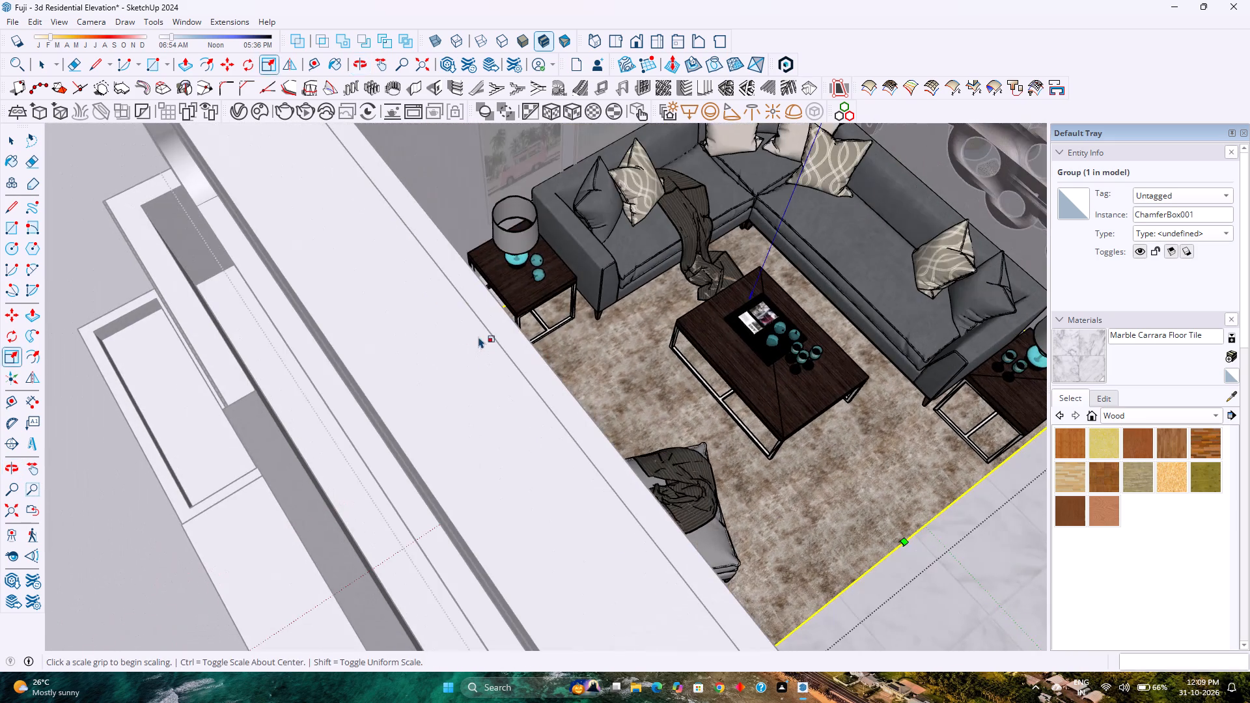
key("space")
key("Escape")
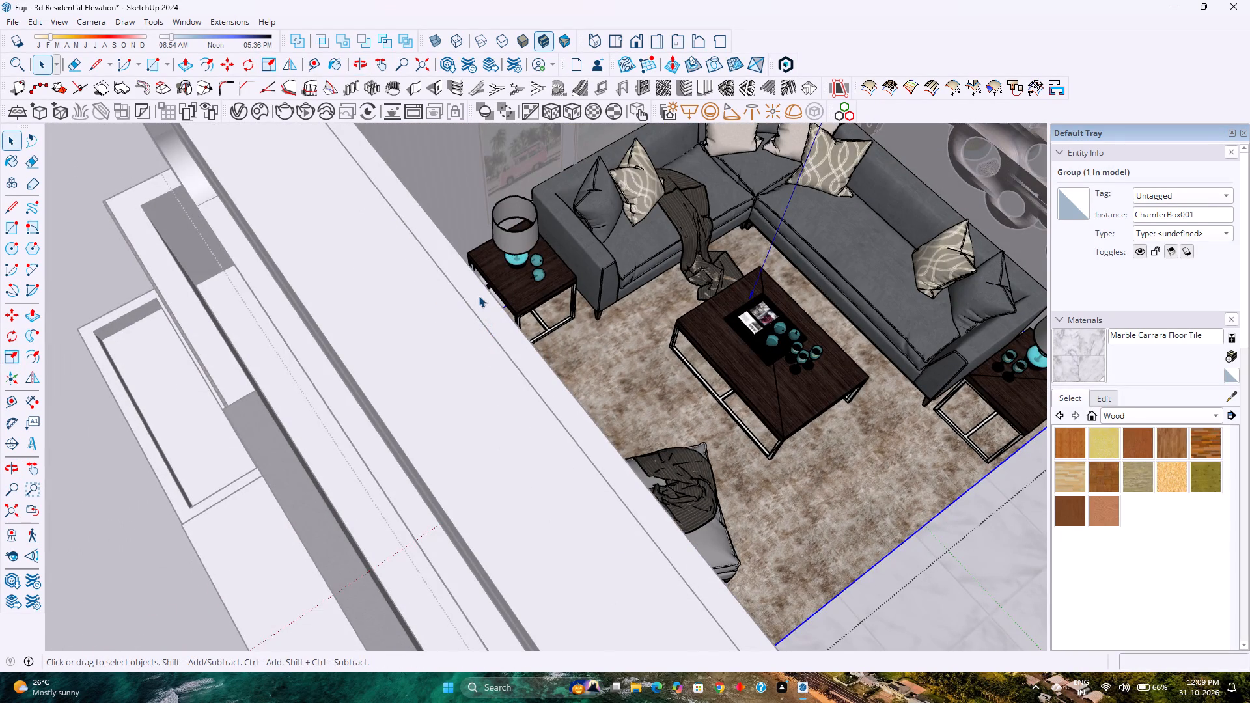
Save the model with the widened rug.
scroll(479, 296, "down", 14)
middle_click_drag(516, 279, 342, 443, "shift")
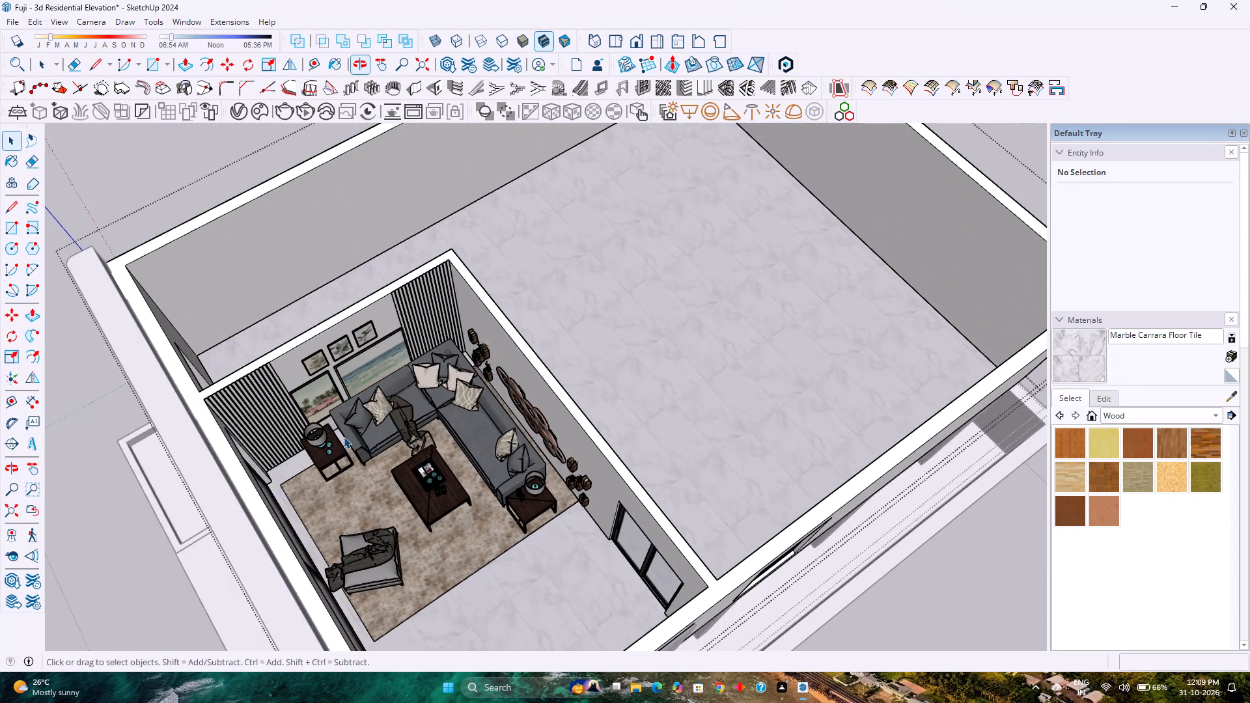
middle_click_drag(344, 436, 429, 312)
middle_click_drag(482, 300, 417, 412, "shift")
middle_click_drag(417, 409, 426, 392)
middle_click_drag(426, 392, 465, 317)
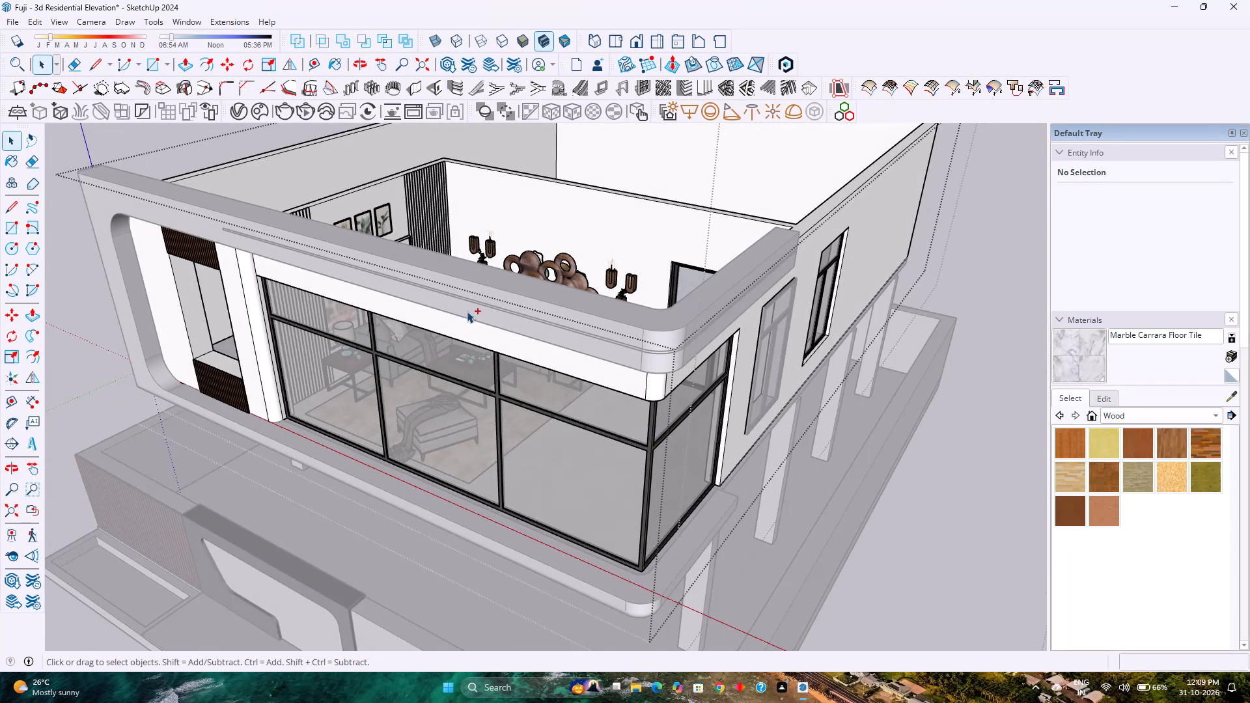
key("ctrl+s")
Scale both slatted panels on the picture wall down in height together from the top, to a factor of about 0.96.
scroll(479, 426, "down", 16)
middle_click_drag(482, 415, 458, 494)
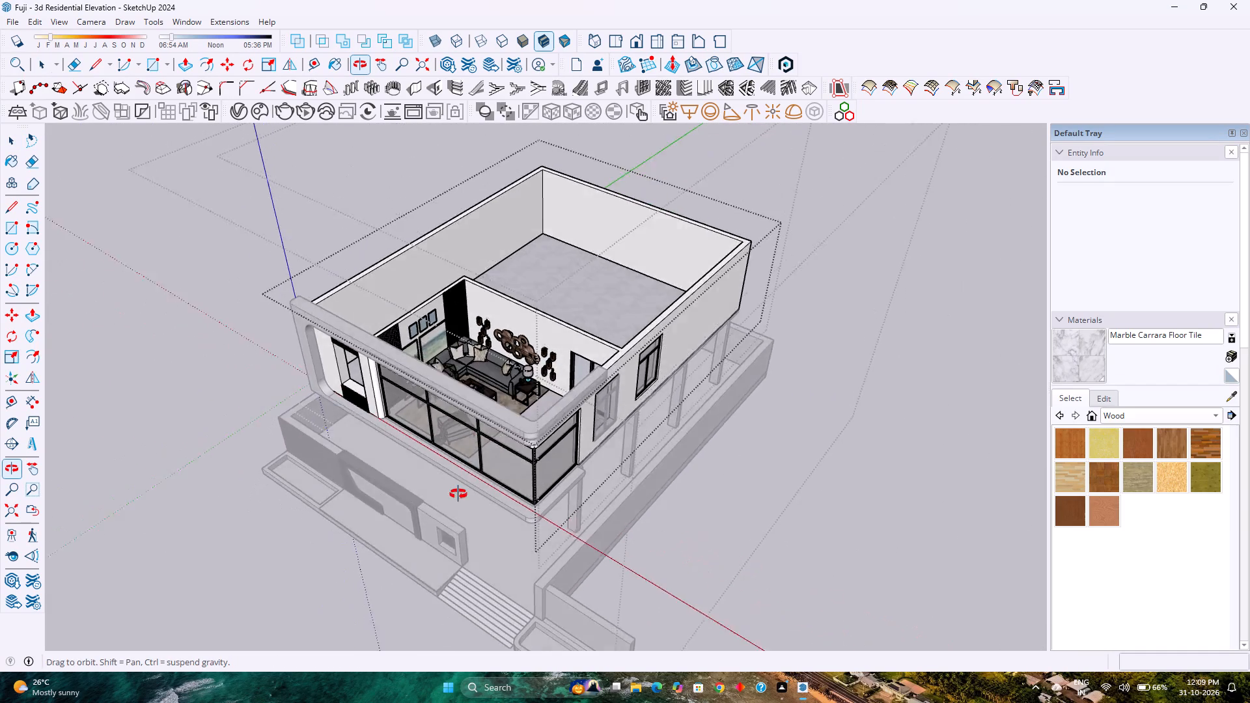
middle_click_drag(458, 494, 452, 458)
middle_click(452, 458)
scroll(449, 309, "up", 12)
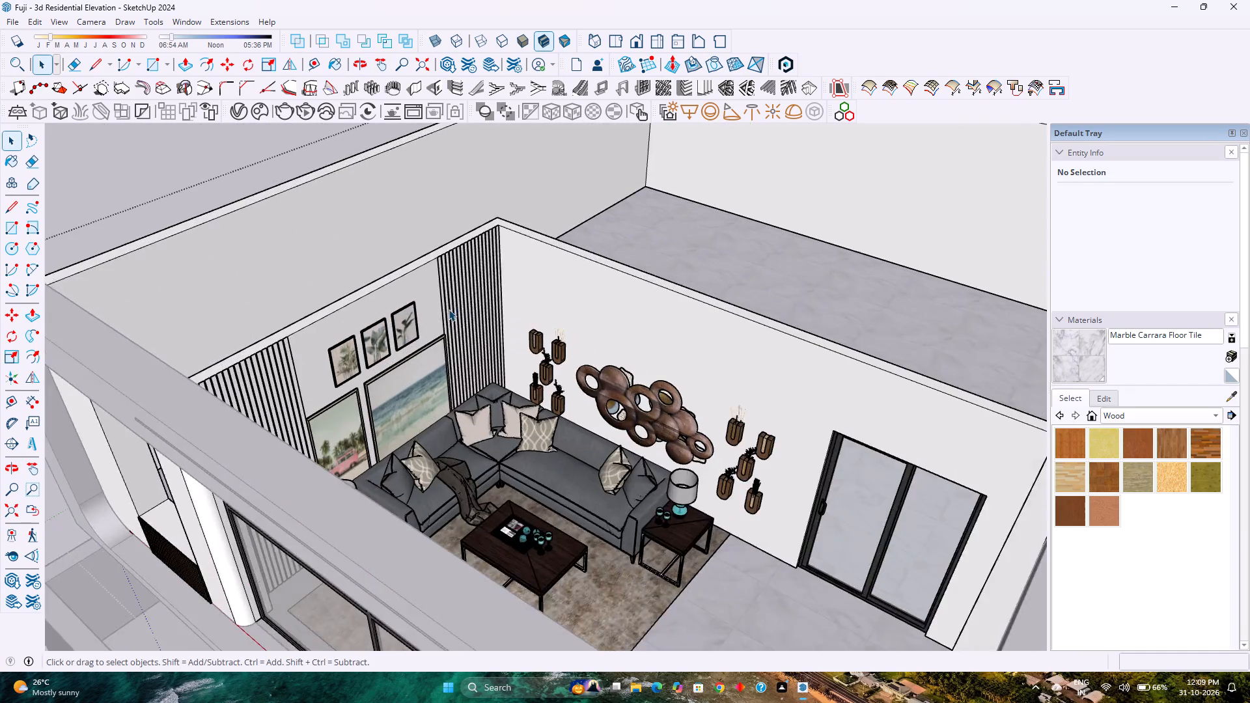
scroll(449, 309, "up", 7)
double_click(464, 284)
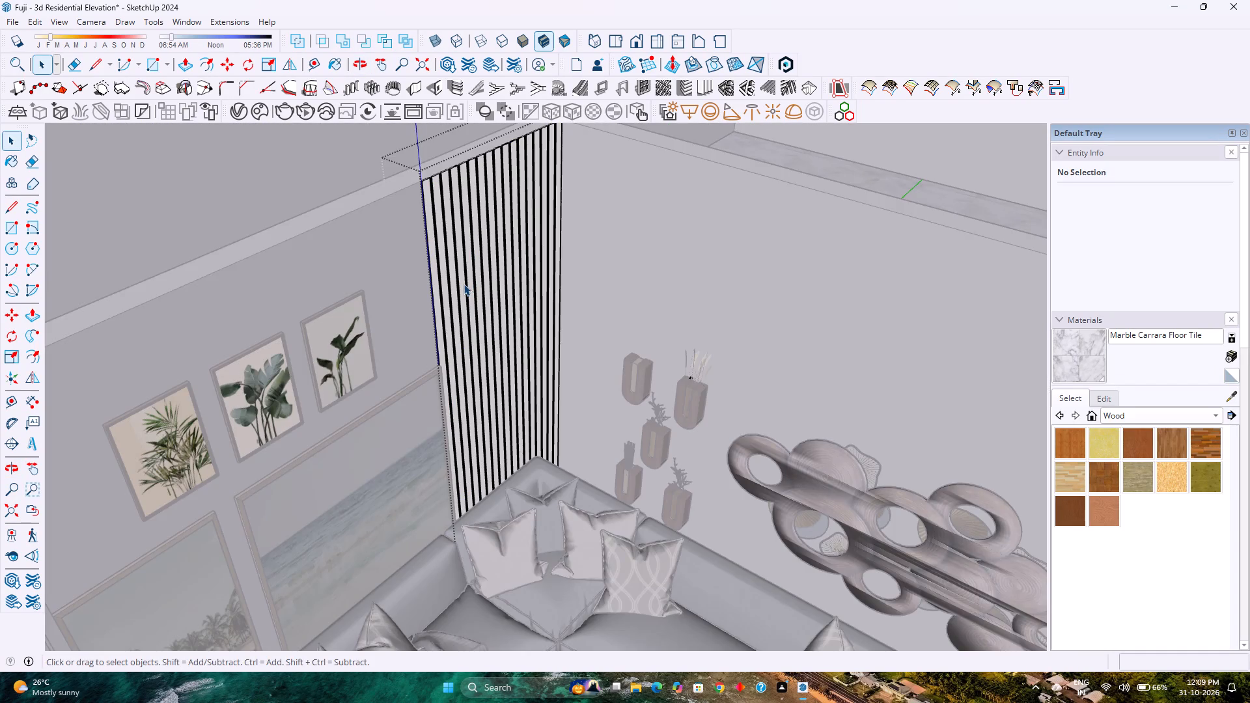
scroll(464, 284, "down", 10)
key("Escape")
left_click(467, 269)
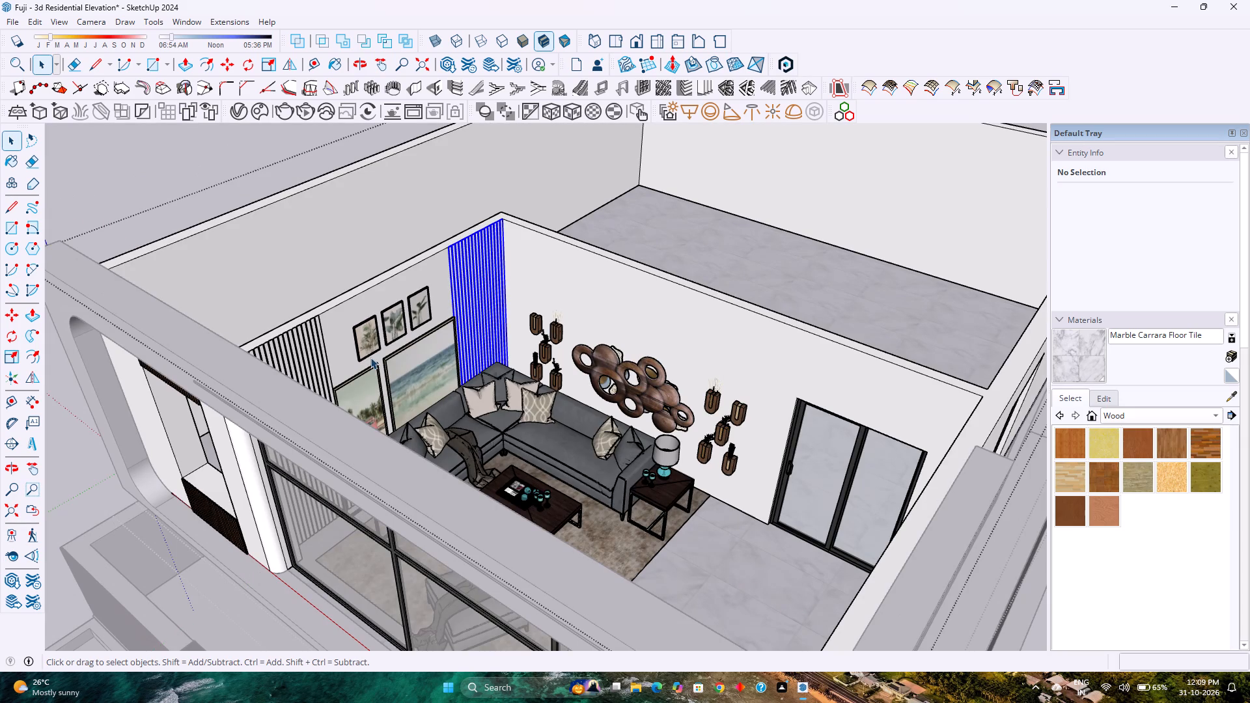
left_click(289, 350, "ctrl")
key("s")
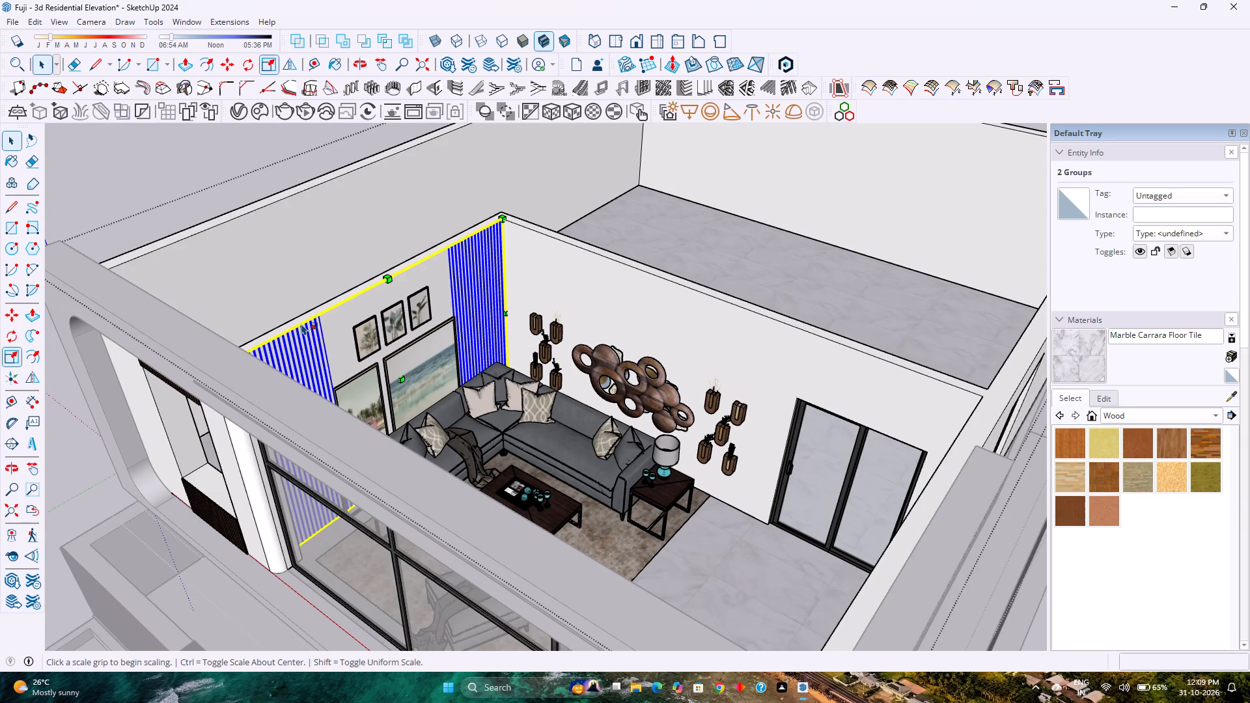
scroll(398, 264, "up", 20)
scroll(398, 264, "up", 1)
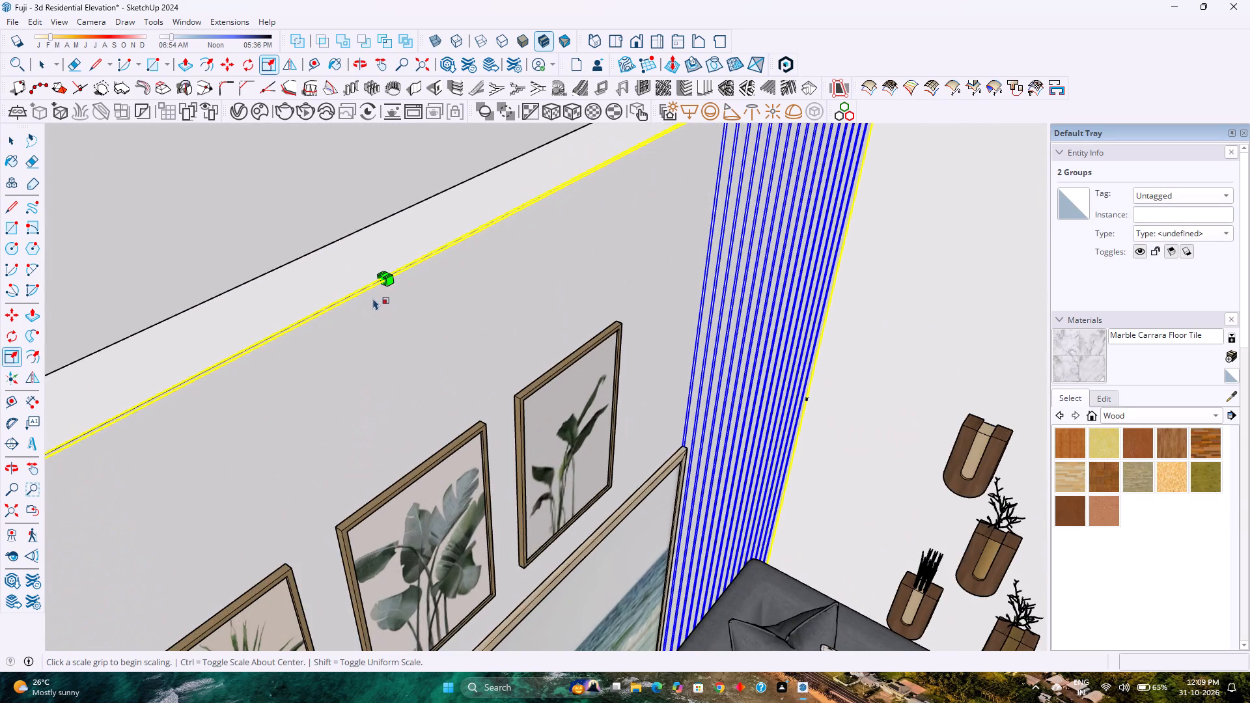
scroll(393, 281, "up", 20)
scroll(393, 281, "up", 5)
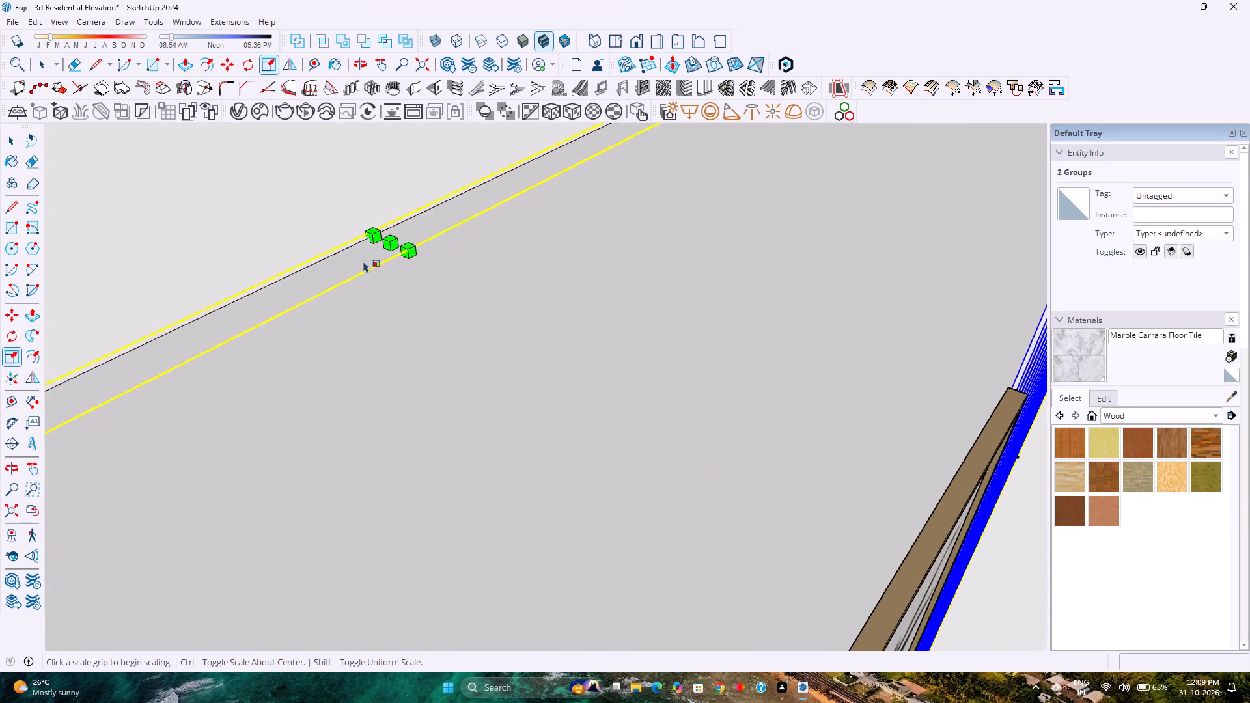
left_click(389, 238)
scroll(400, 296, "down", 9)
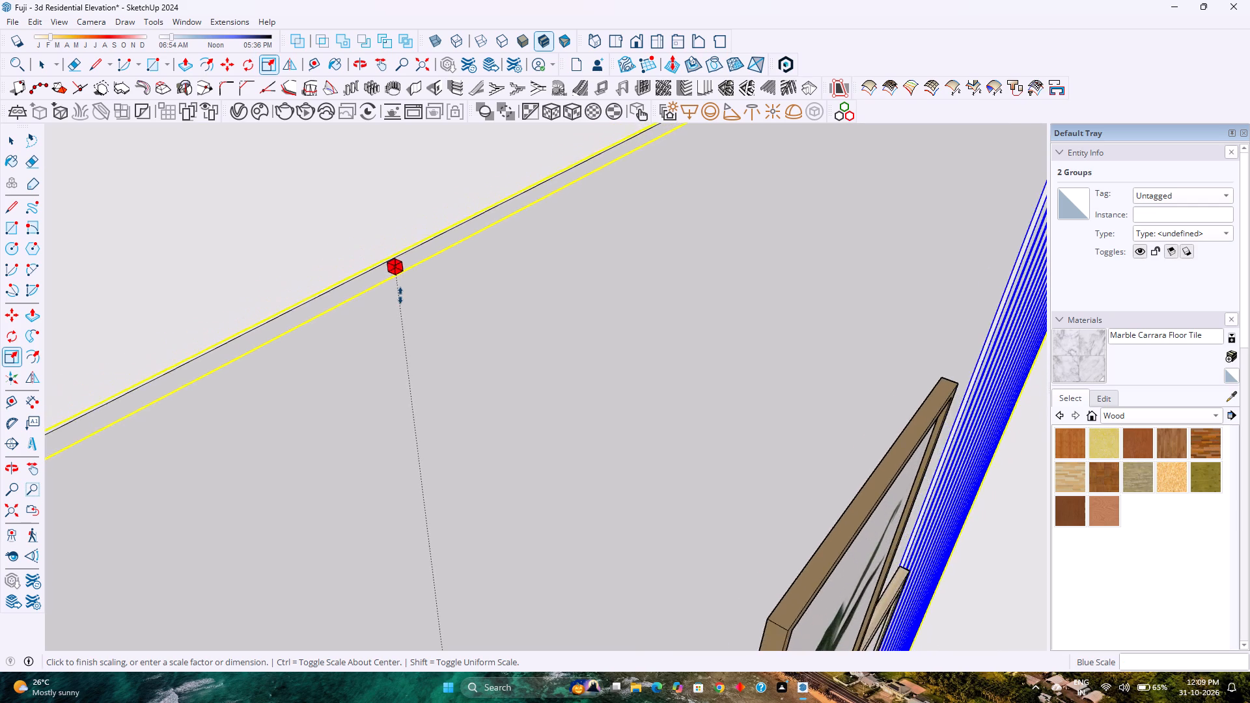
scroll(400, 296, "down", 2)
scroll(404, 353, "down", 16)
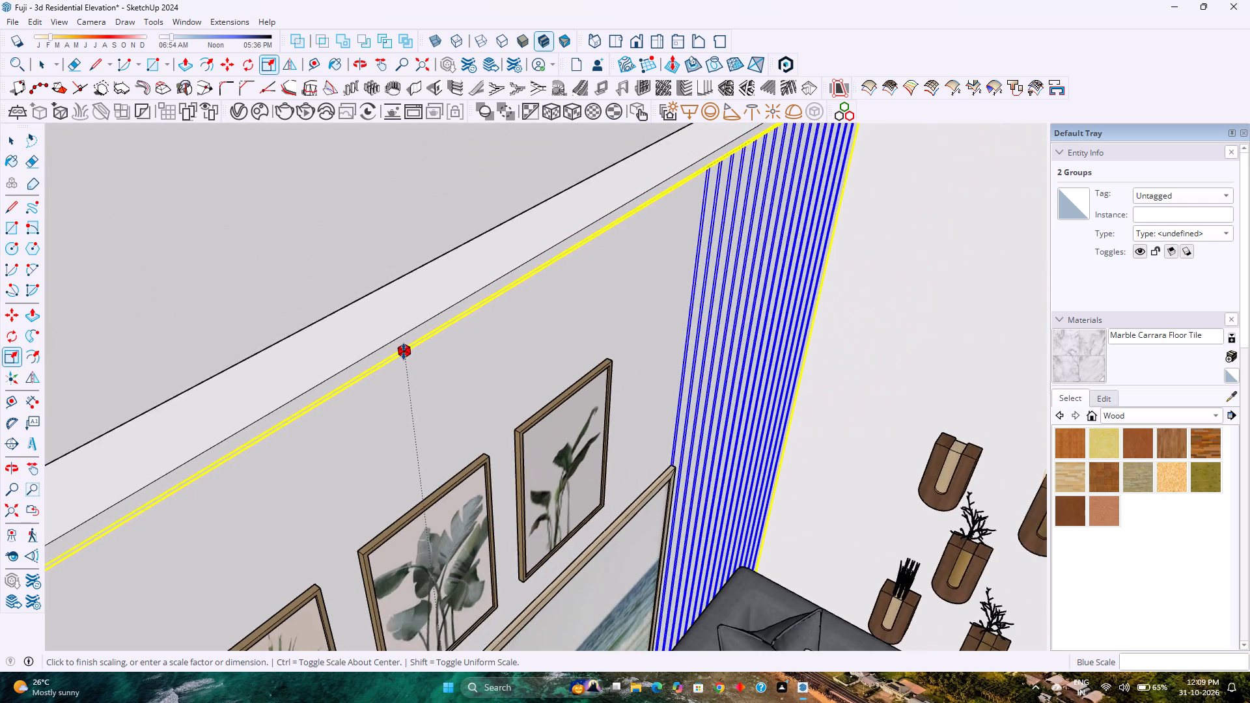
scroll(404, 351, "down", 5)
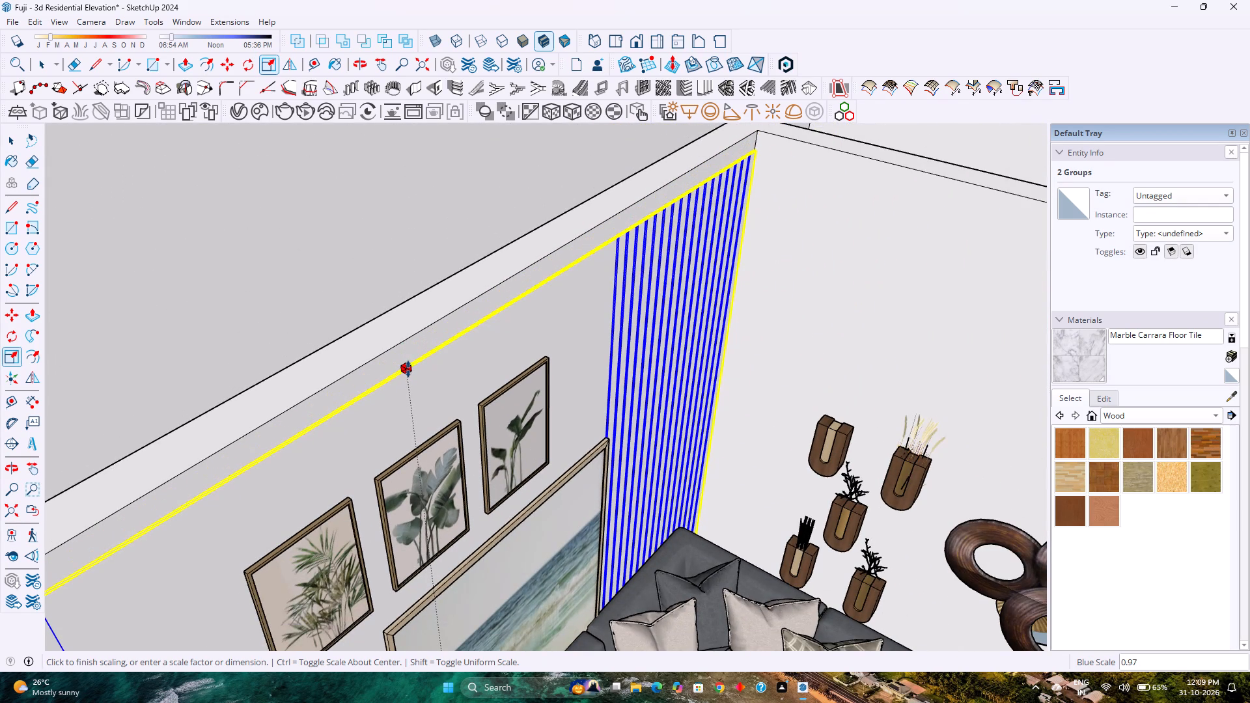
left_click(408, 377)
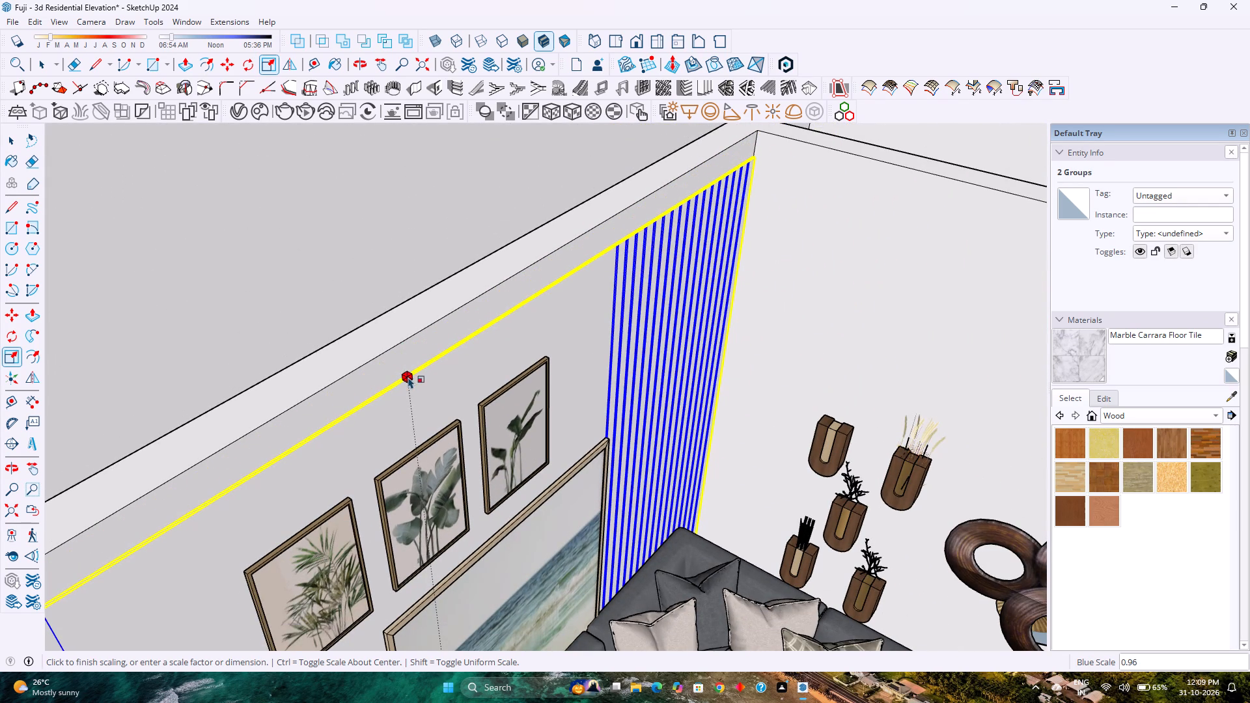
key("space")
key("Escape")
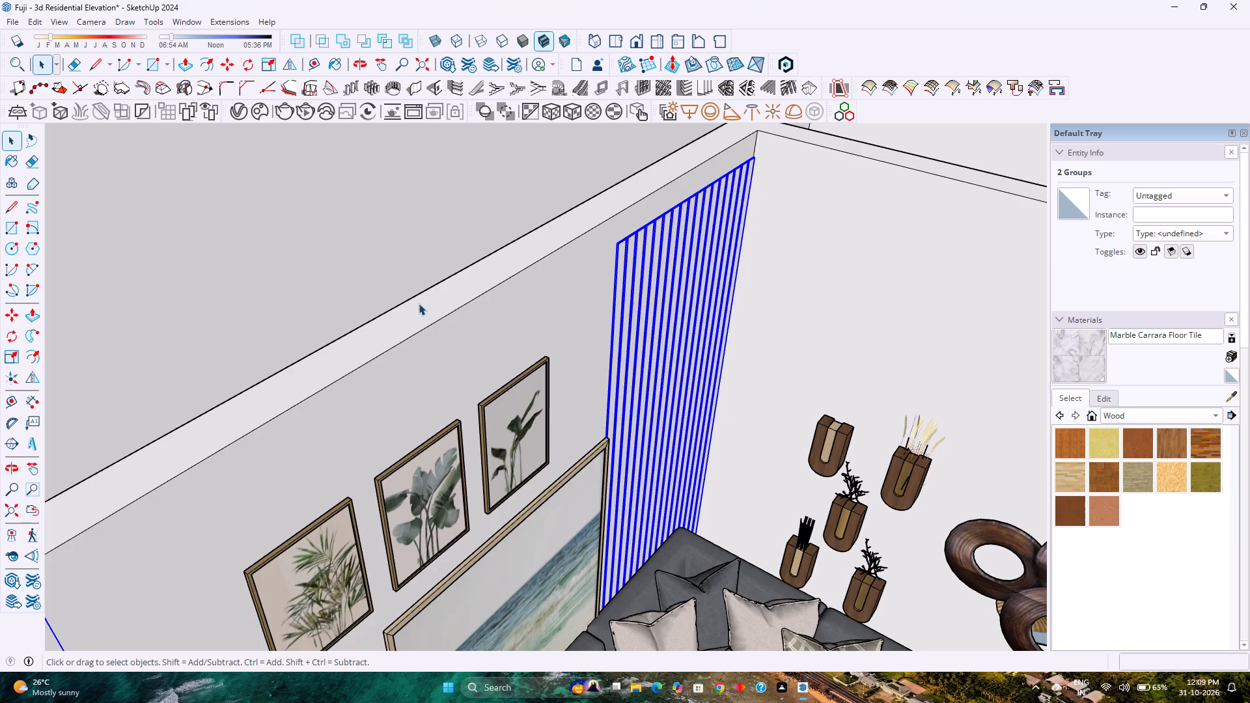
Examine the slatted panels and the furnished living room from several angles above the open upper floor.
scroll(419, 303, "down", 15)
scroll(441, 316, "down", 1, "shift")
middle_click_drag(441, 316, 300, 448, "shift")
middle_click_drag(300, 441, 361, 302)
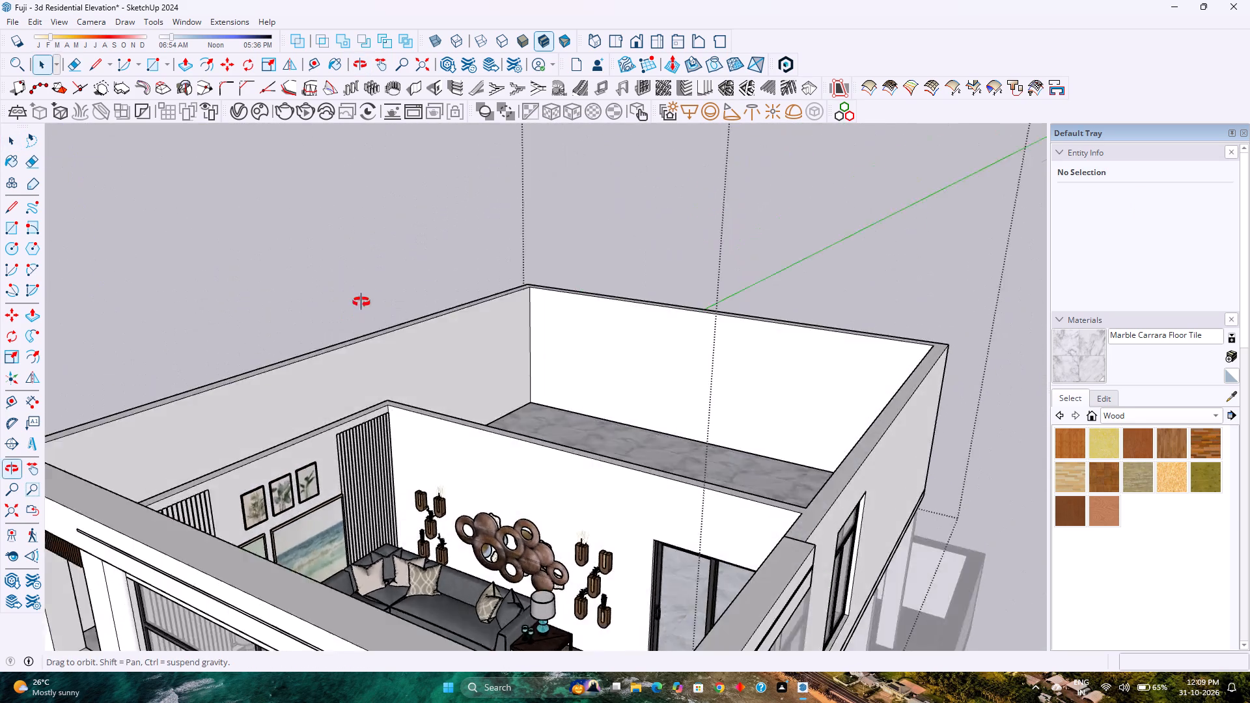
middle_click_drag(361, 302, 368, 297)
scroll(429, 262, "down", 9)
middle_click_drag(441, 272, 279, 459)
scroll(411, 462, "up", 6)
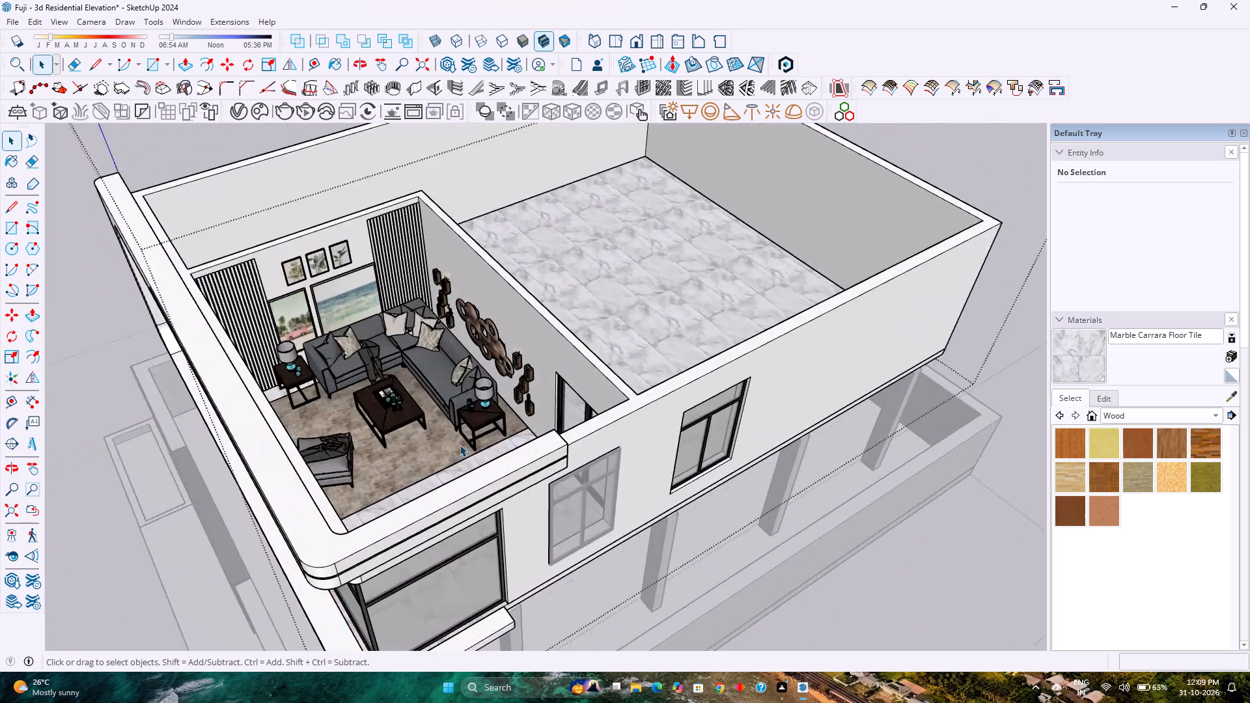
middle_click_drag(458, 445, 184, 489)
middle_click_drag(214, 455, 579, 607, "shift")
scroll(645, 320, "up", 4)
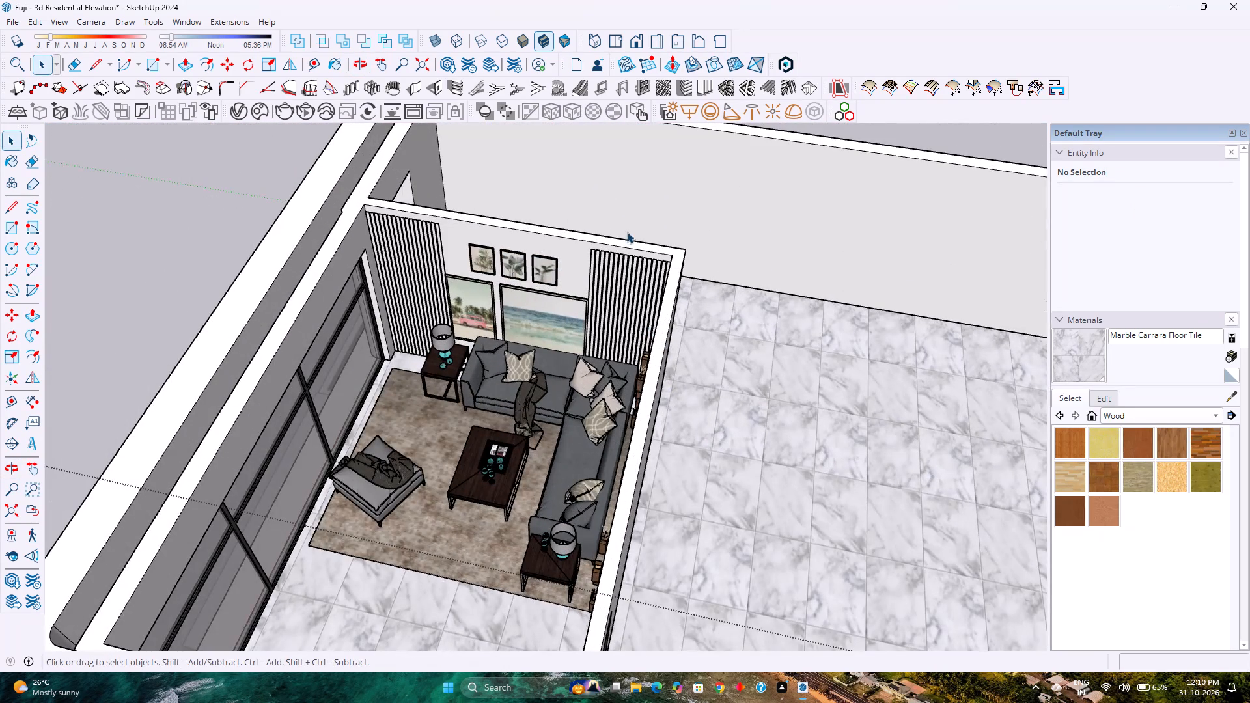
Open the 3D Warehouse, look through the living room sofa models, and clear that search term.
left_click(186, 21)
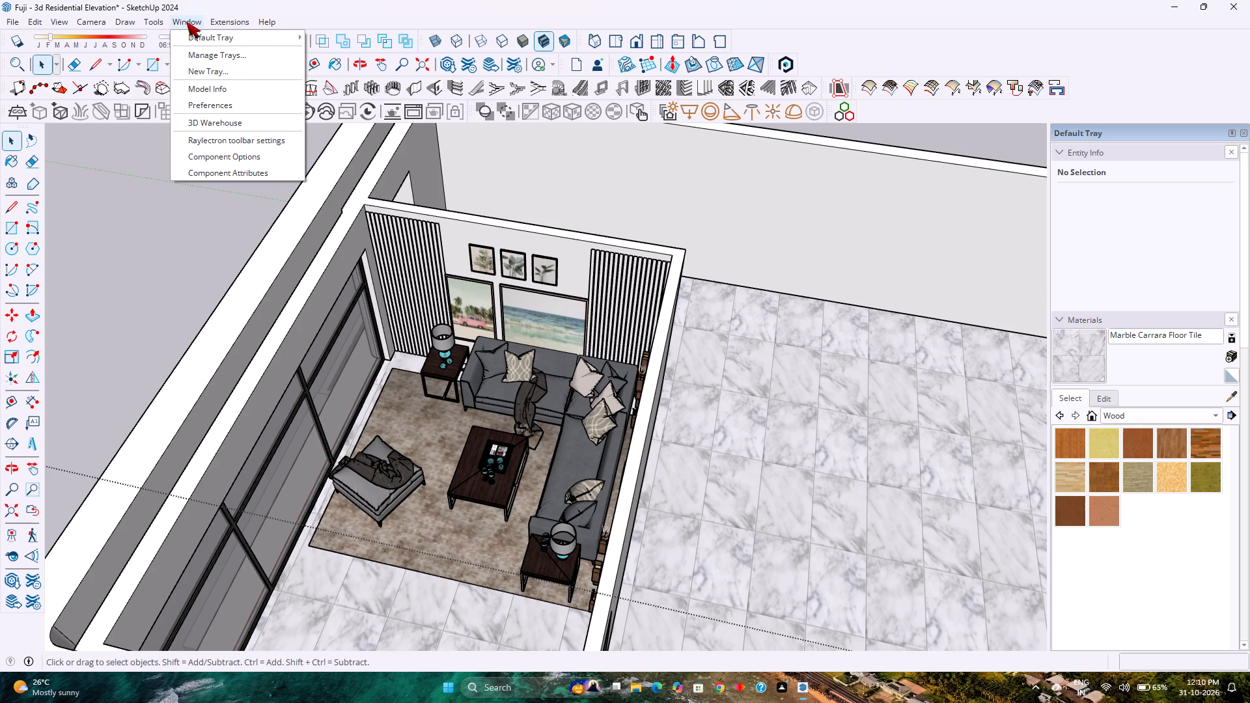
left_click(215, 120)
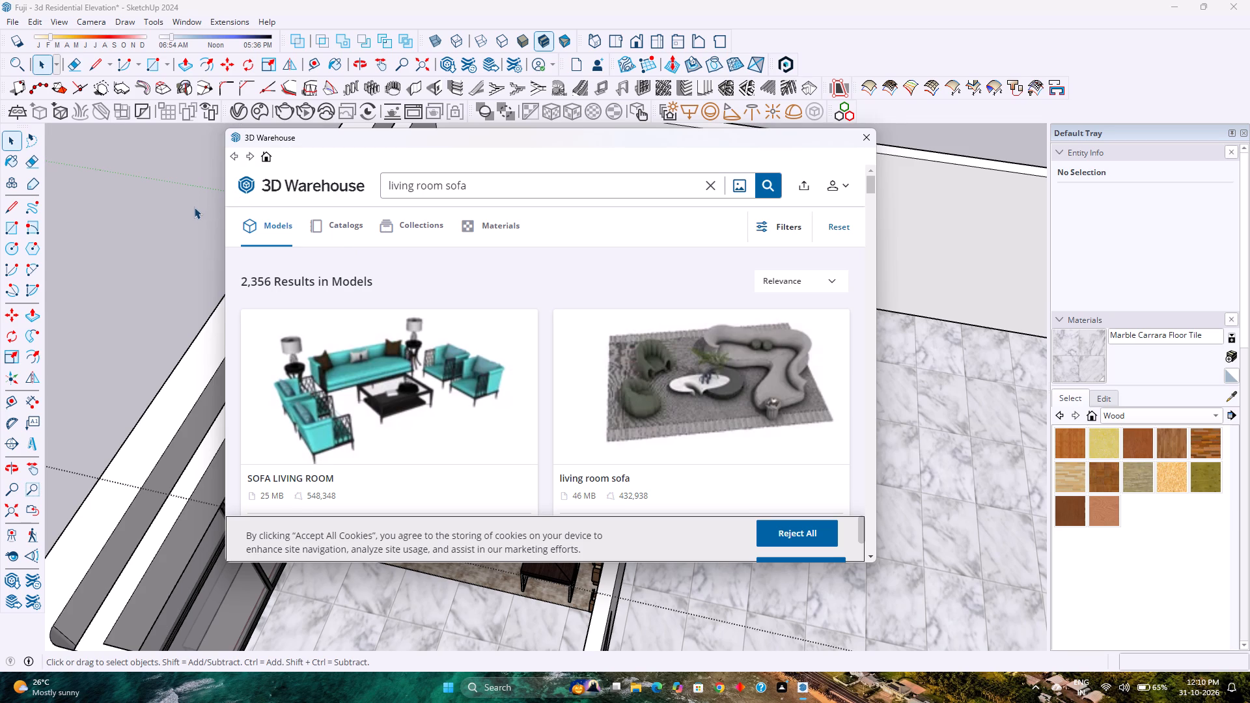
scroll(296, 396, "down", 6)
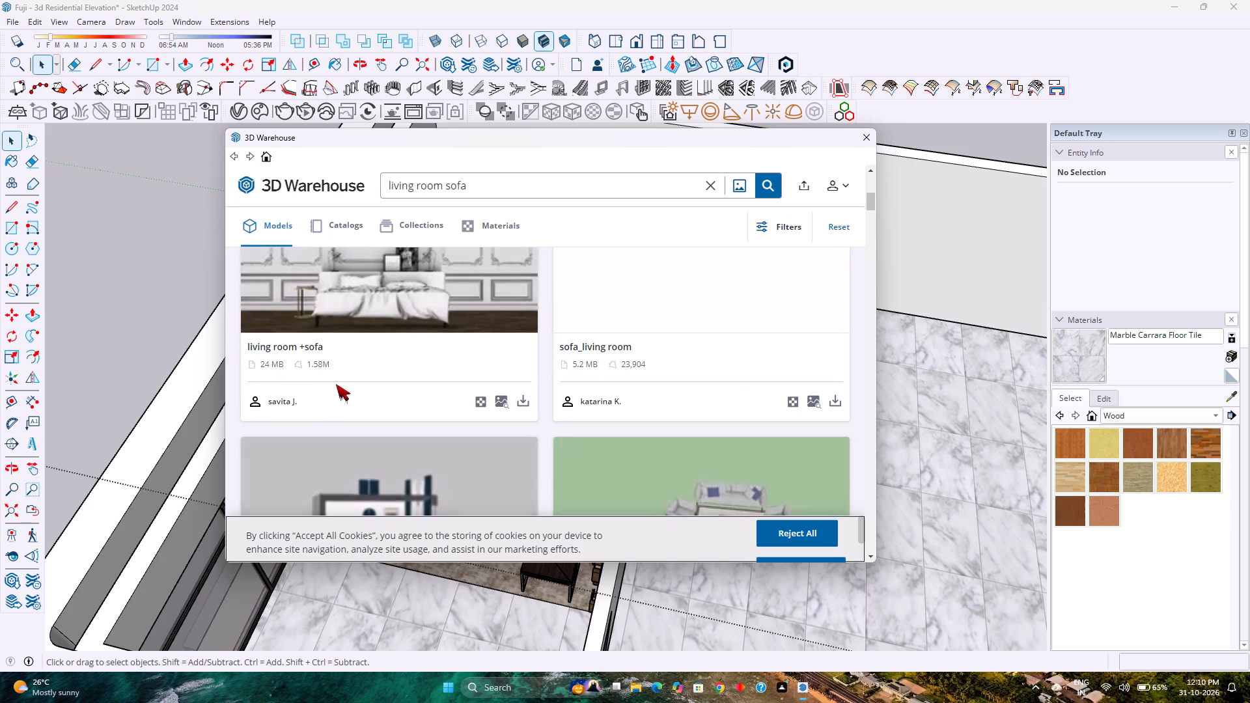
scroll(465, 387, "down", 8)
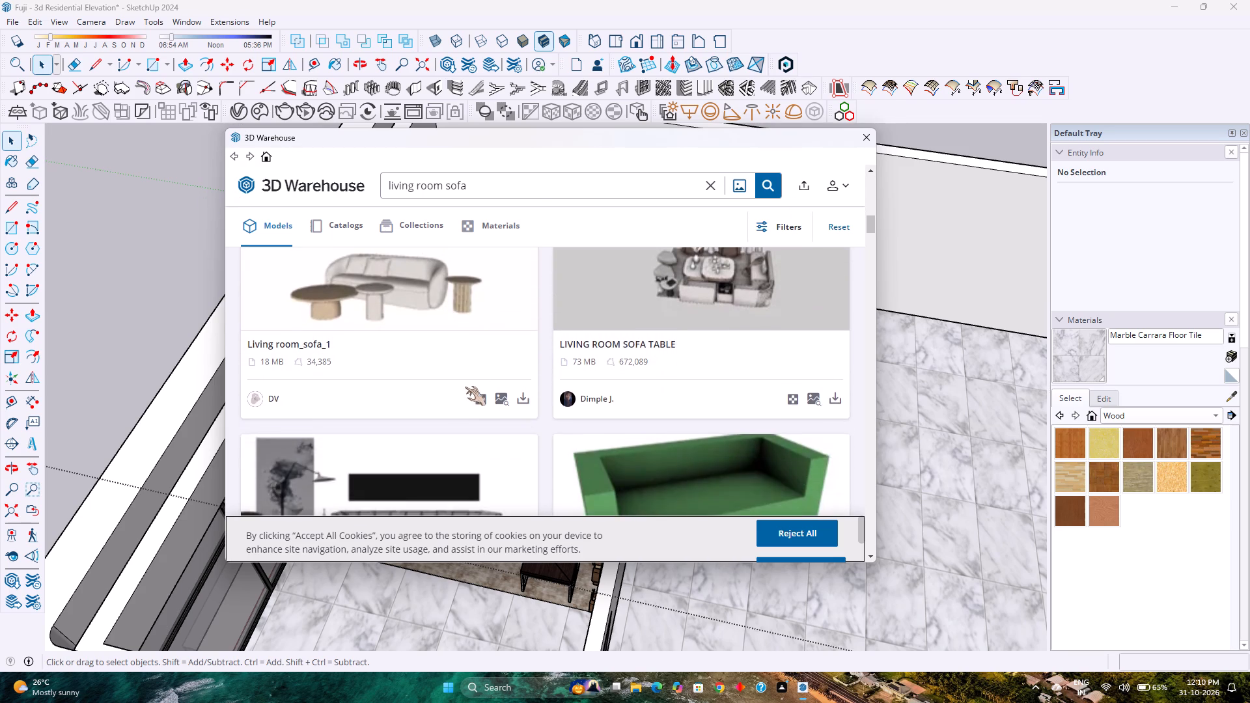
scroll(465, 387, "up", 1)
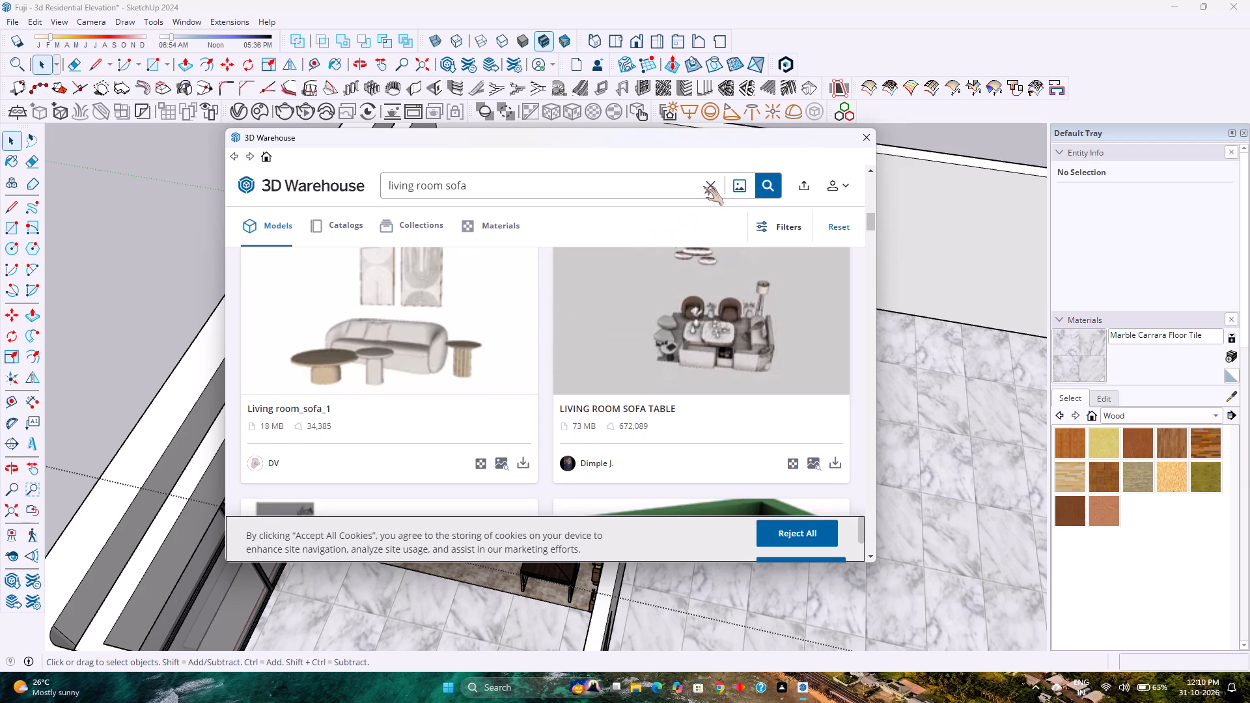
left_click(714, 186)
left_click(617, 188)
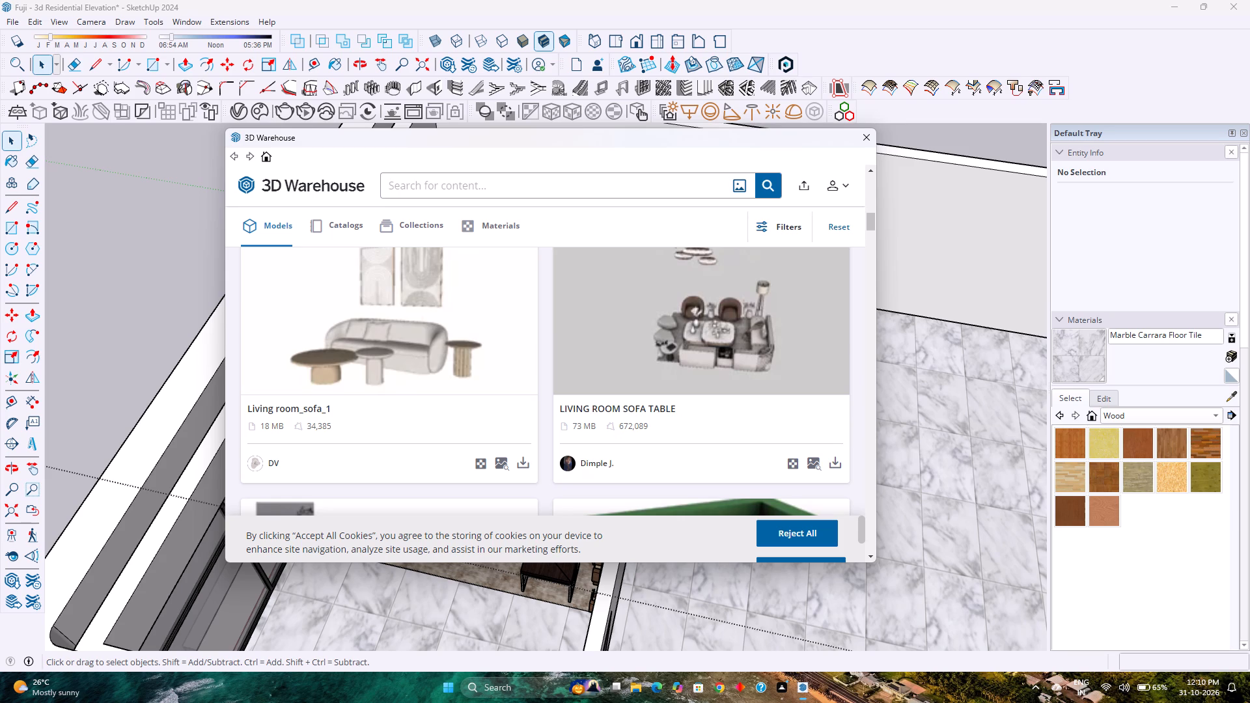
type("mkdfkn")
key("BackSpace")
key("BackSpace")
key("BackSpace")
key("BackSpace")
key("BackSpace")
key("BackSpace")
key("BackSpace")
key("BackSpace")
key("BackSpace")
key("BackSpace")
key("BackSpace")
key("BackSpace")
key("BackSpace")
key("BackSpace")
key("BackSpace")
Search the 3D Warehouse for "false ceiling".
type("false ceillin")
key("BackSpace")
key("BackSpace")
key("BackSpace")
type("ing")
key("Return")
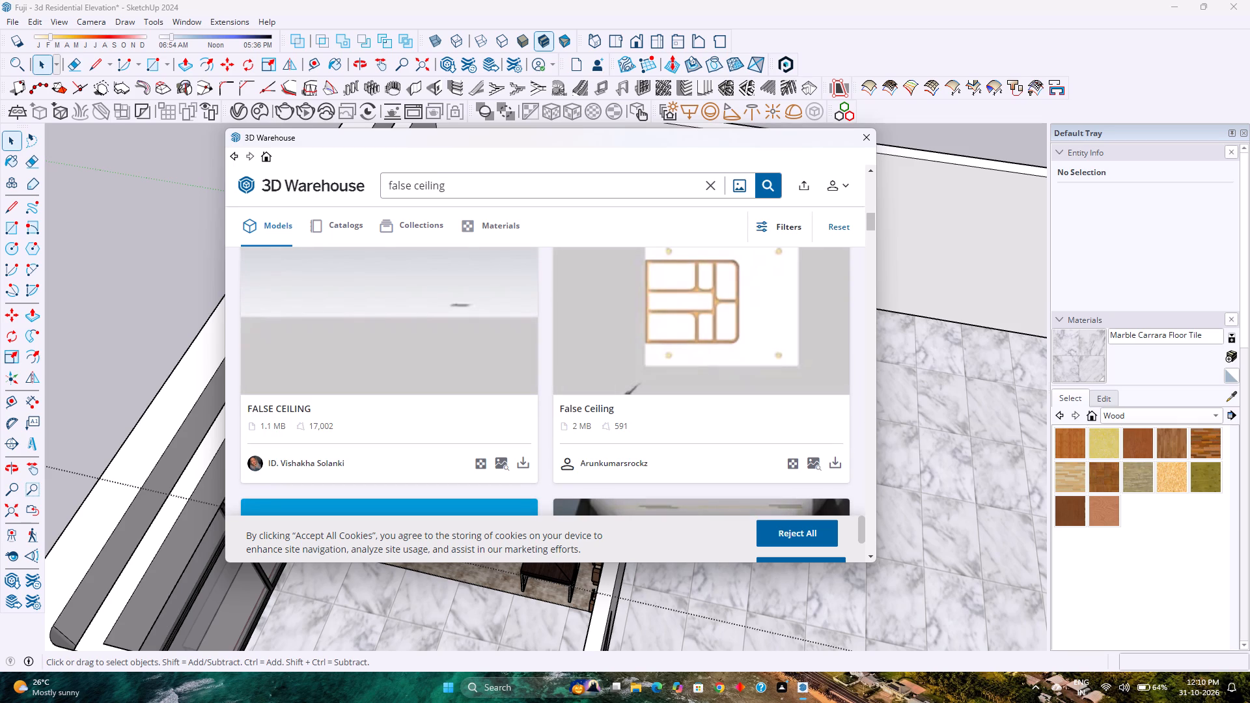
Look through the false ceiling models for a design that suits the living room.
scroll(744, 363, "up", 7)
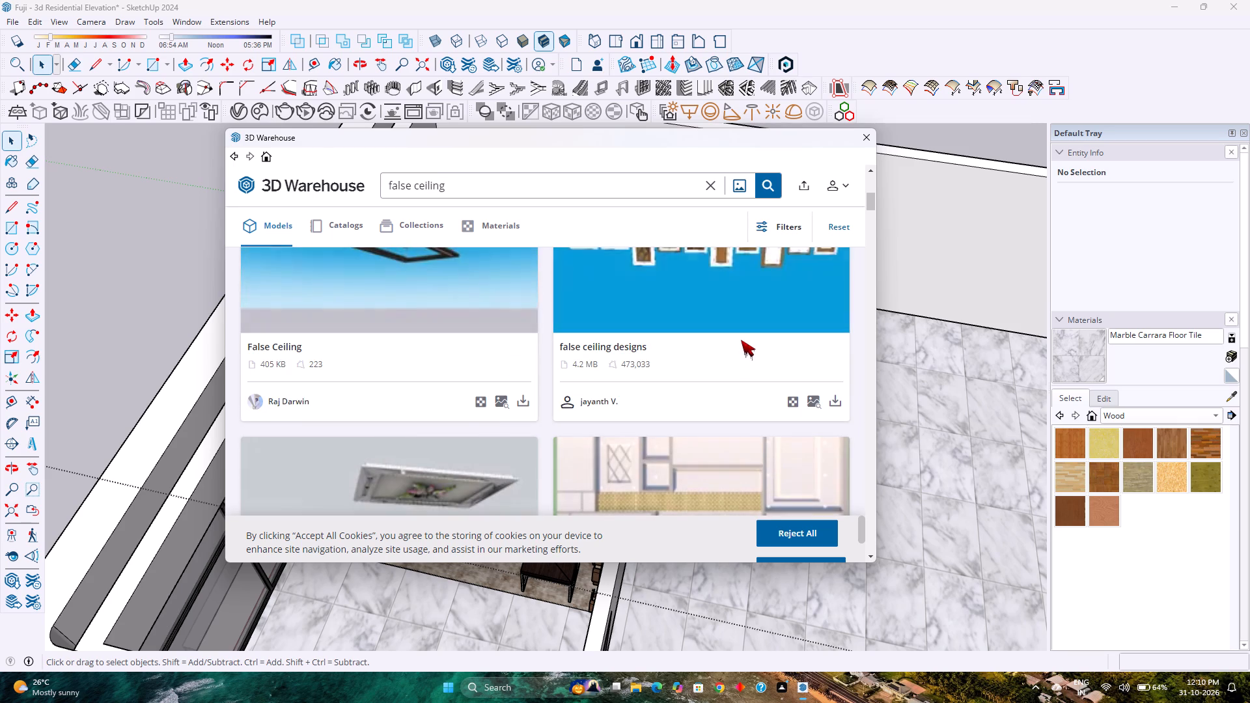
scroll(740, 340, "down", 1)
scroll(740, 340, "up", 10)
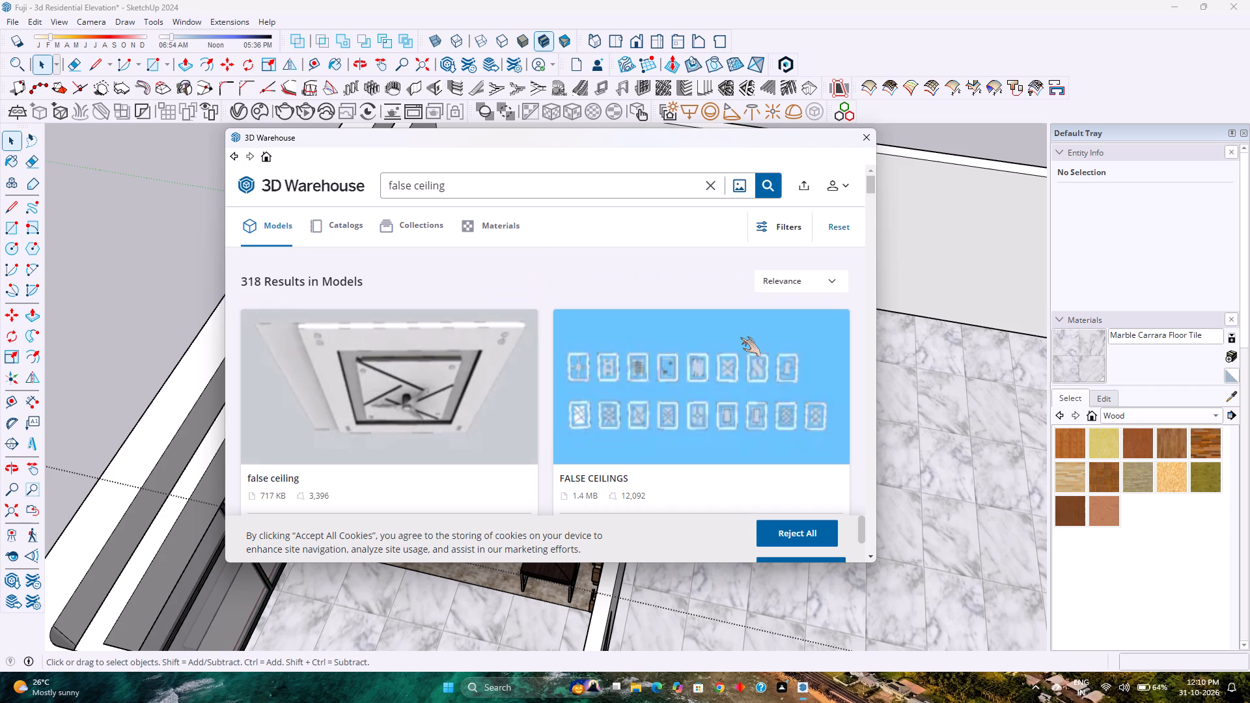
scroll(471, 389, "up", 3)
scroll(471, 389, "down", 5)
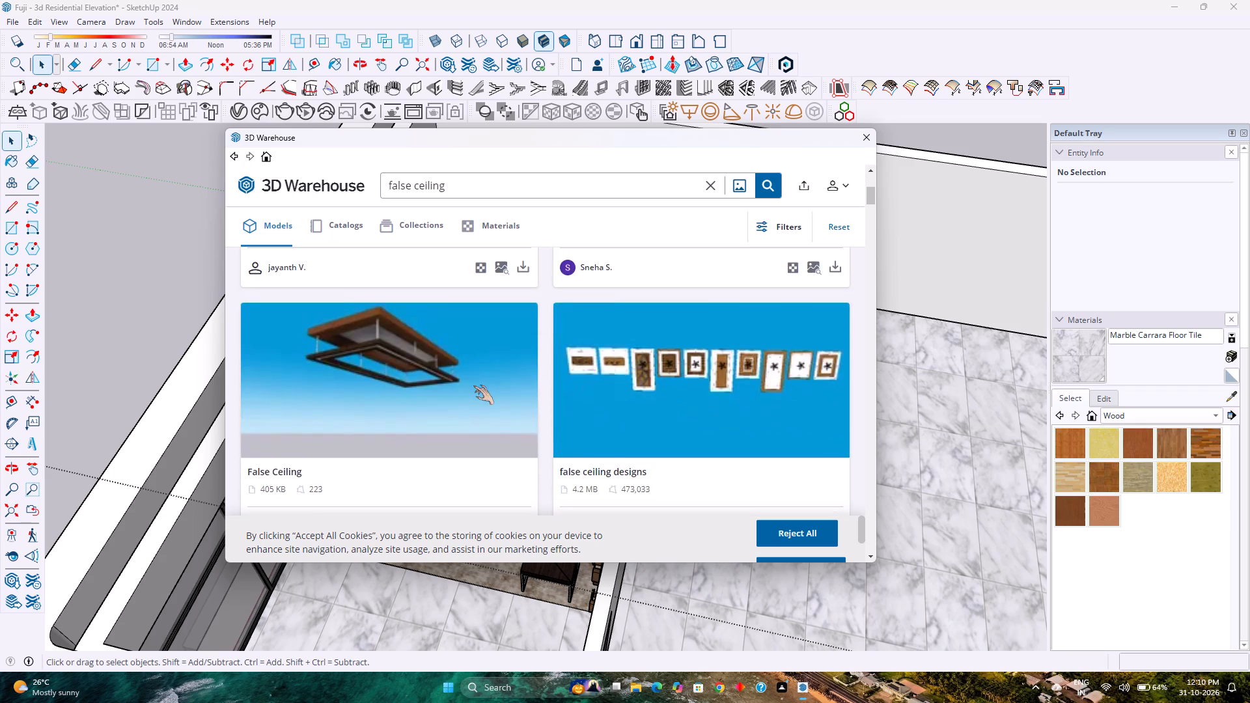
scroll(473, 385, "down", 11)
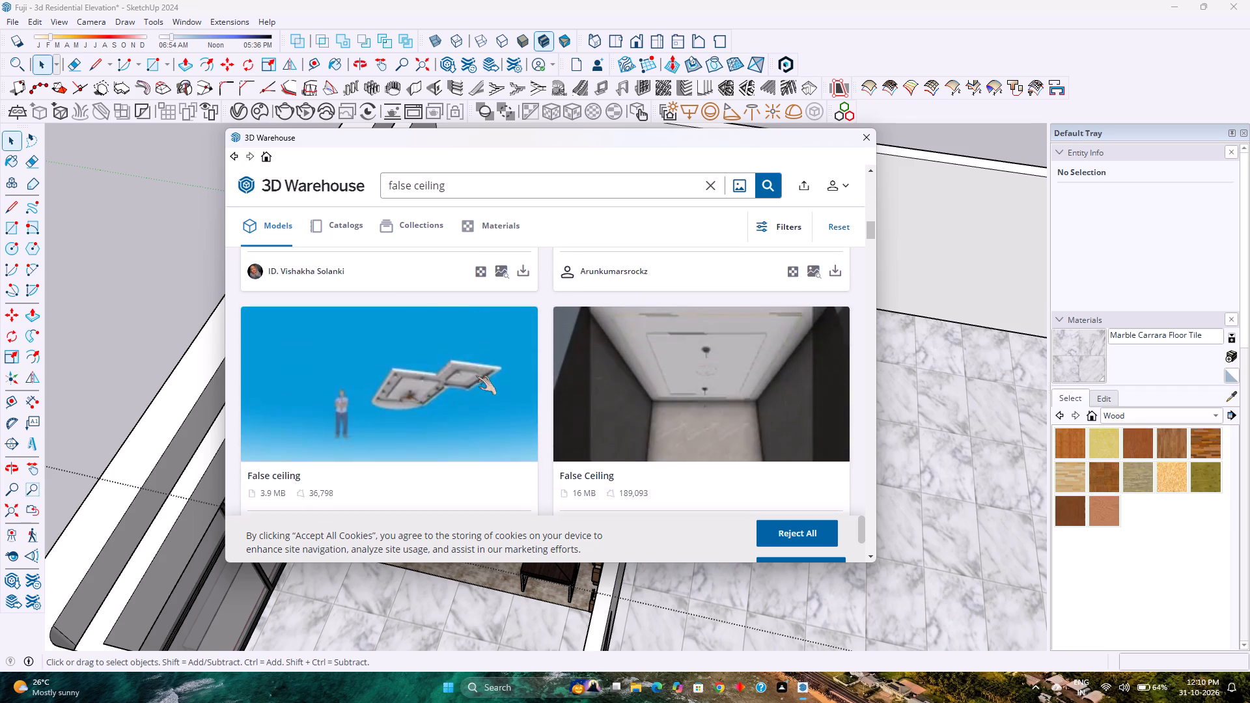
scroll(476, 376, "down", 5)
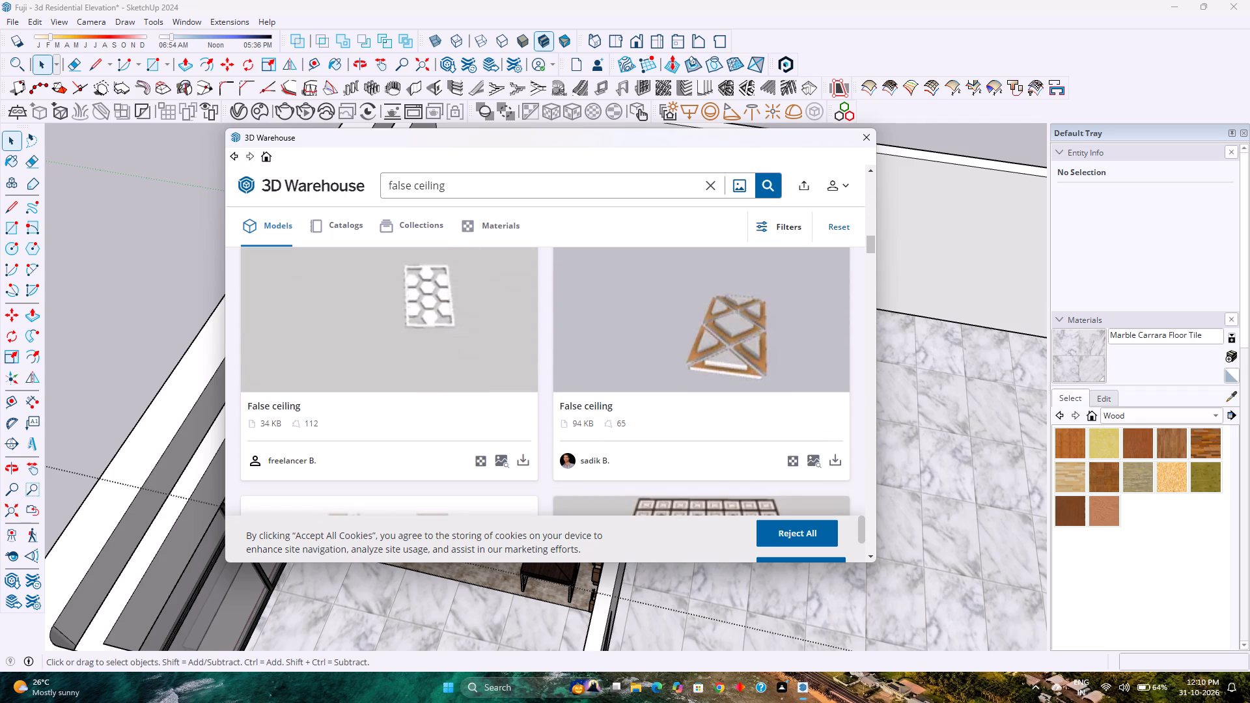
Narrow the 3D Warehouse search to "living room false ceiling".
left_click(391, 187)
key("Left")
type("li")
type("ving")
key("space")
type("room")
key("space")
key("Return")
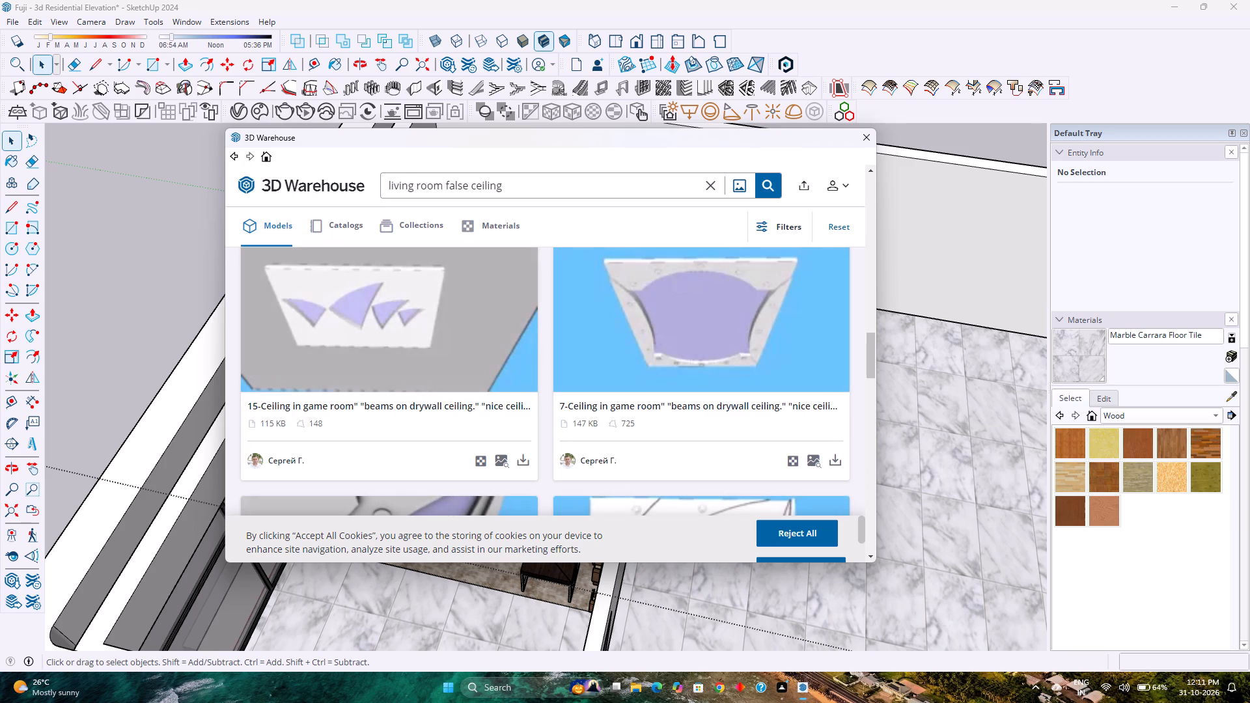
Load the HEXAGON CEILING DESIGN model directly into the model and place it on open ground beside the house.
scroll(409, 189, "up", 5)
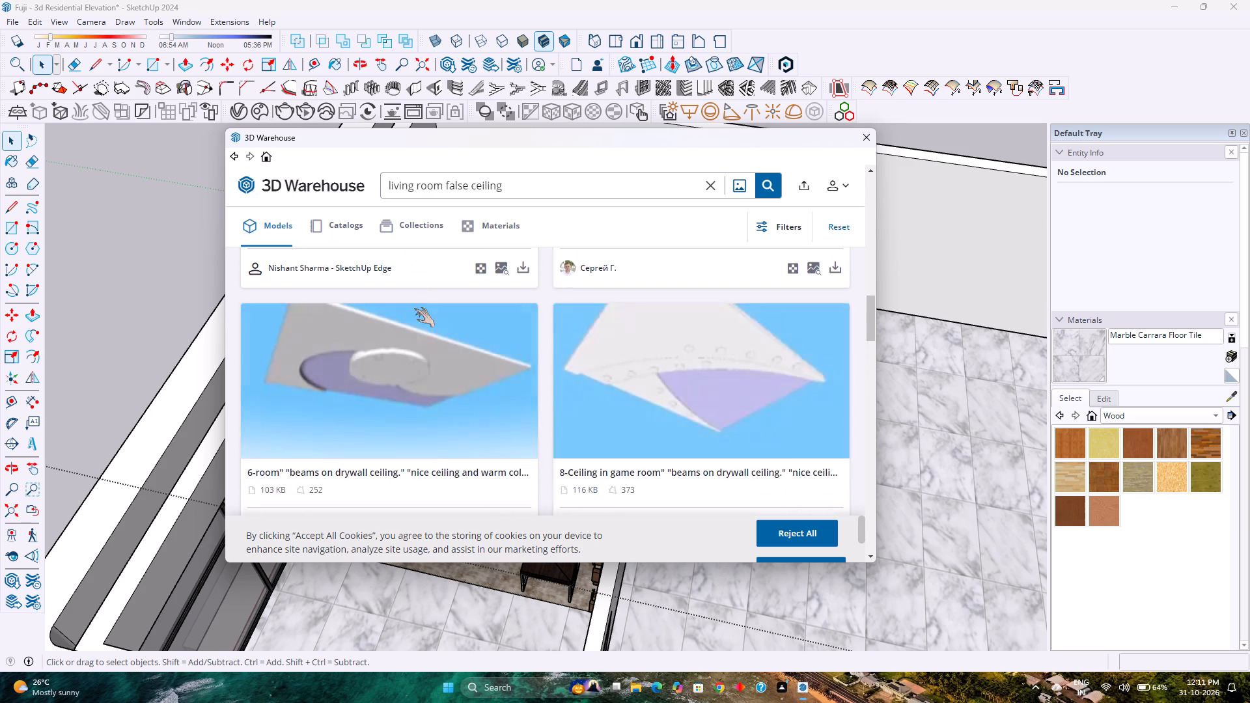
scroll(415, 323, "up", 20)
scroll(415, 323, "up", 4)
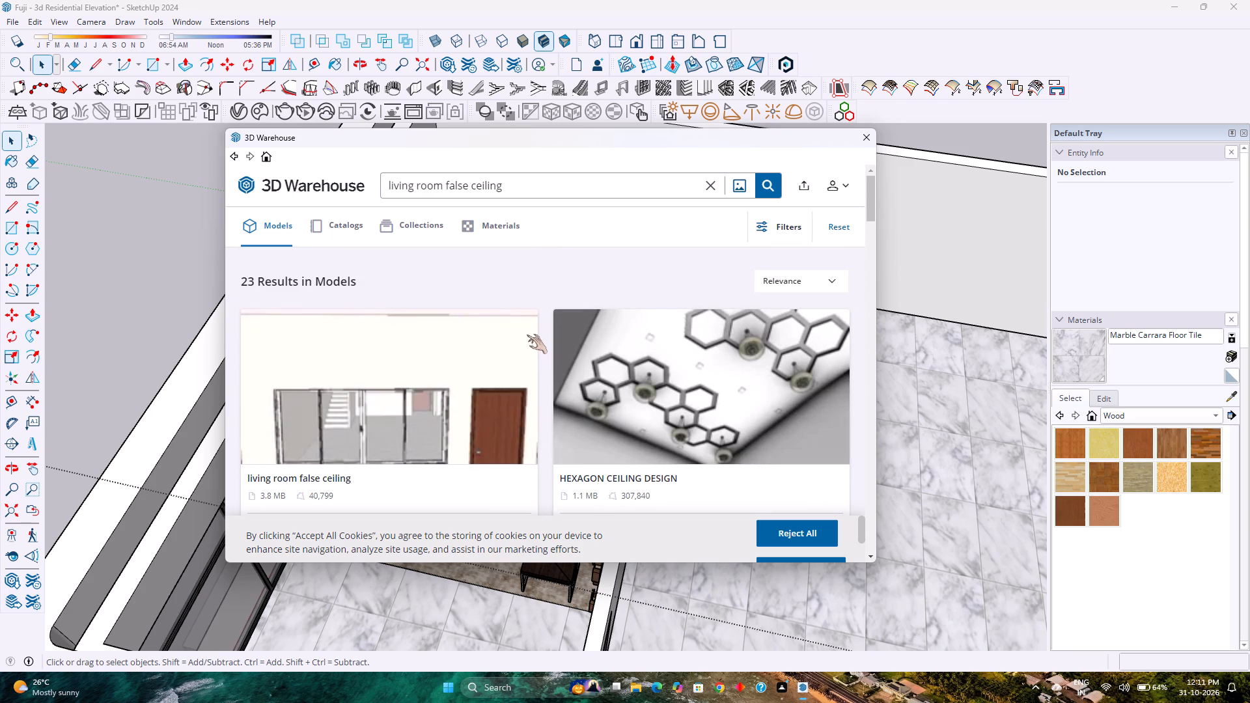
scroll(527, 335, "down", 2)
scroll(527, 335, "up", 2)
scroll(527, 335, "down", 2)
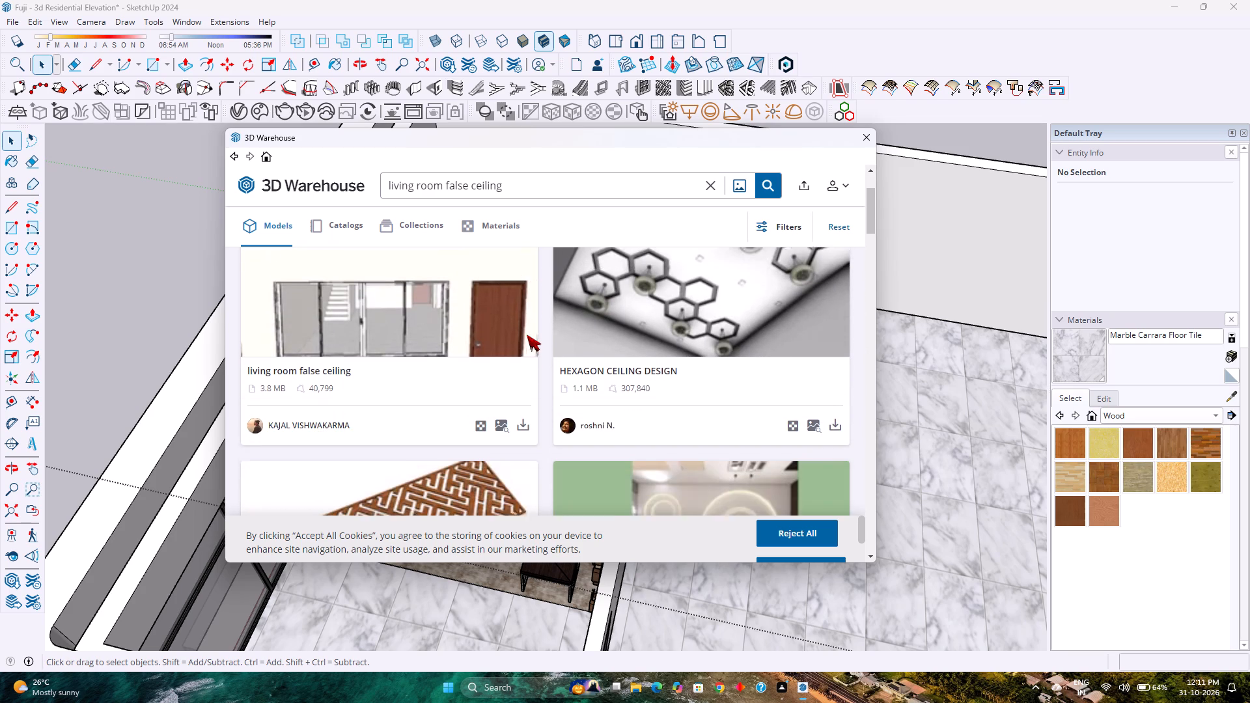
left_click(833, 406)
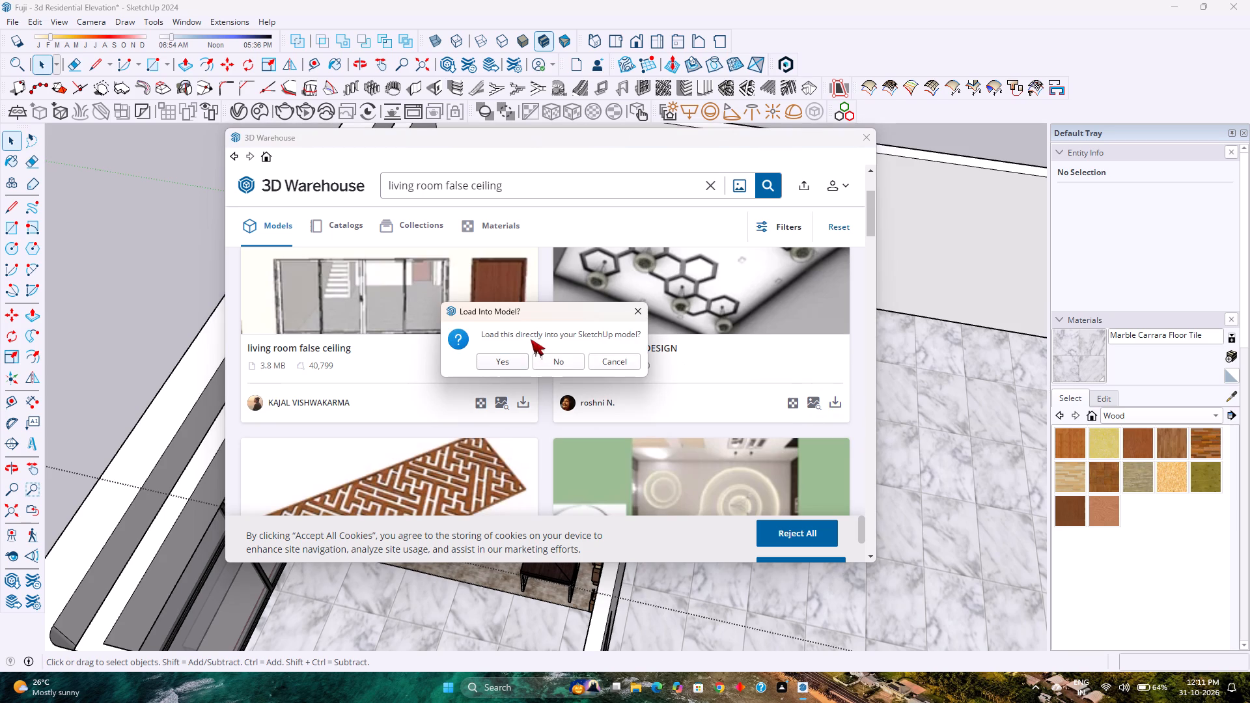
left_click(505, 359)
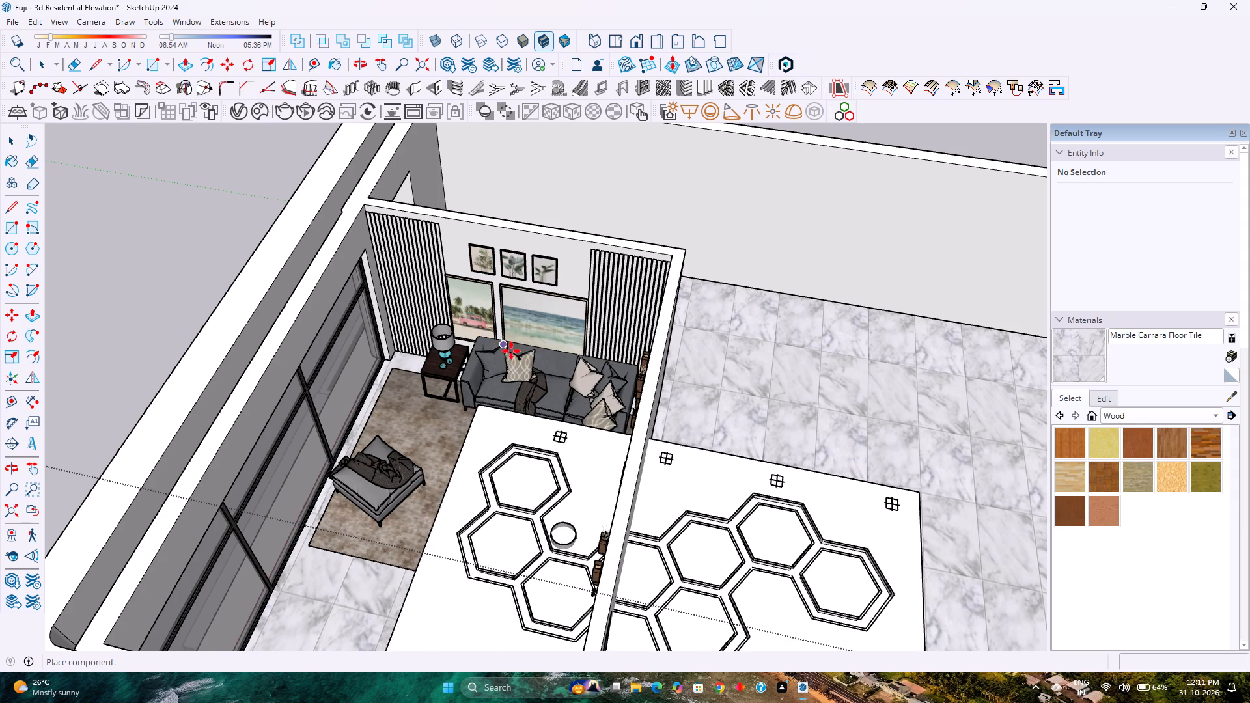
scroll(541, 348, "down", 8)
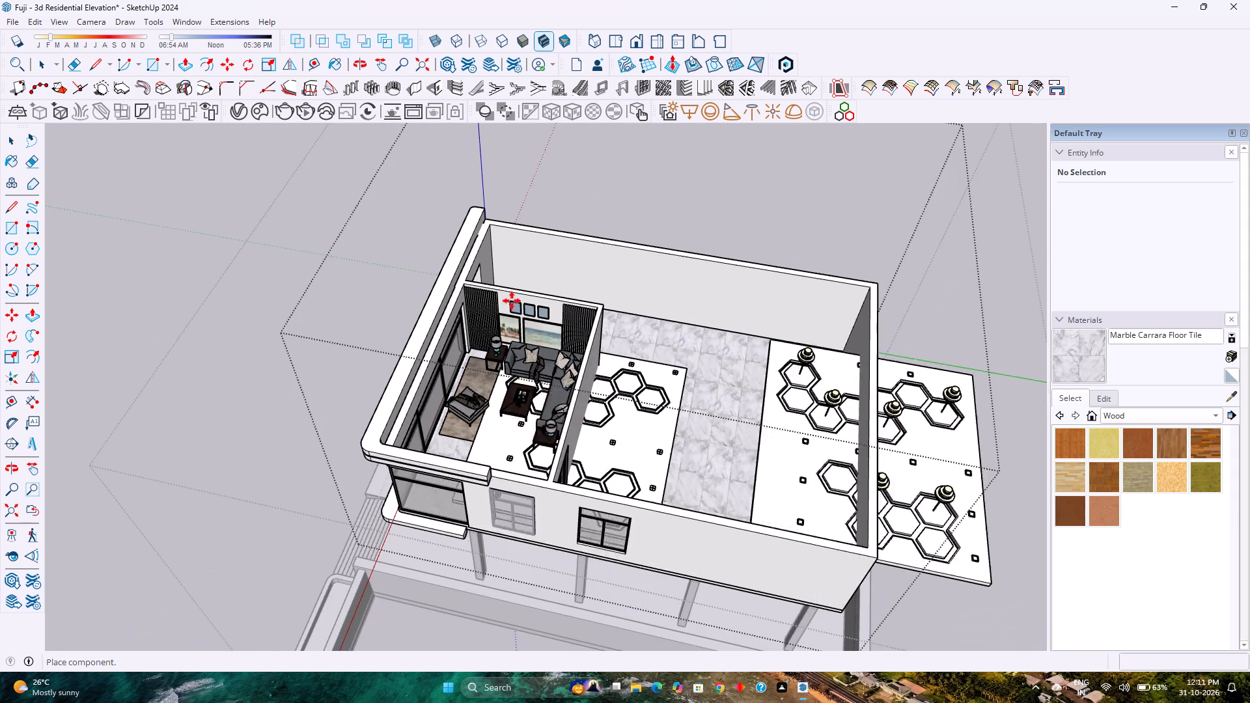
scroll(508, 284, "down", 4)
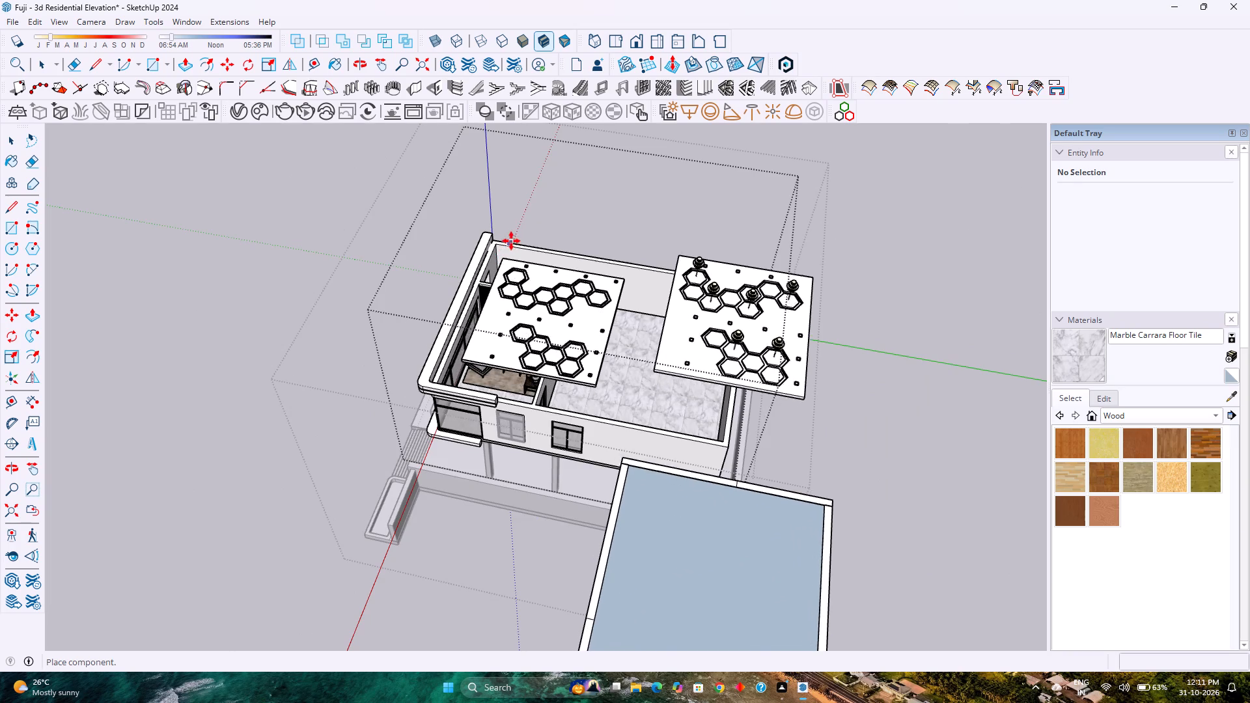
scroll(511, 241, "down", 4)
left_click(768, 253)
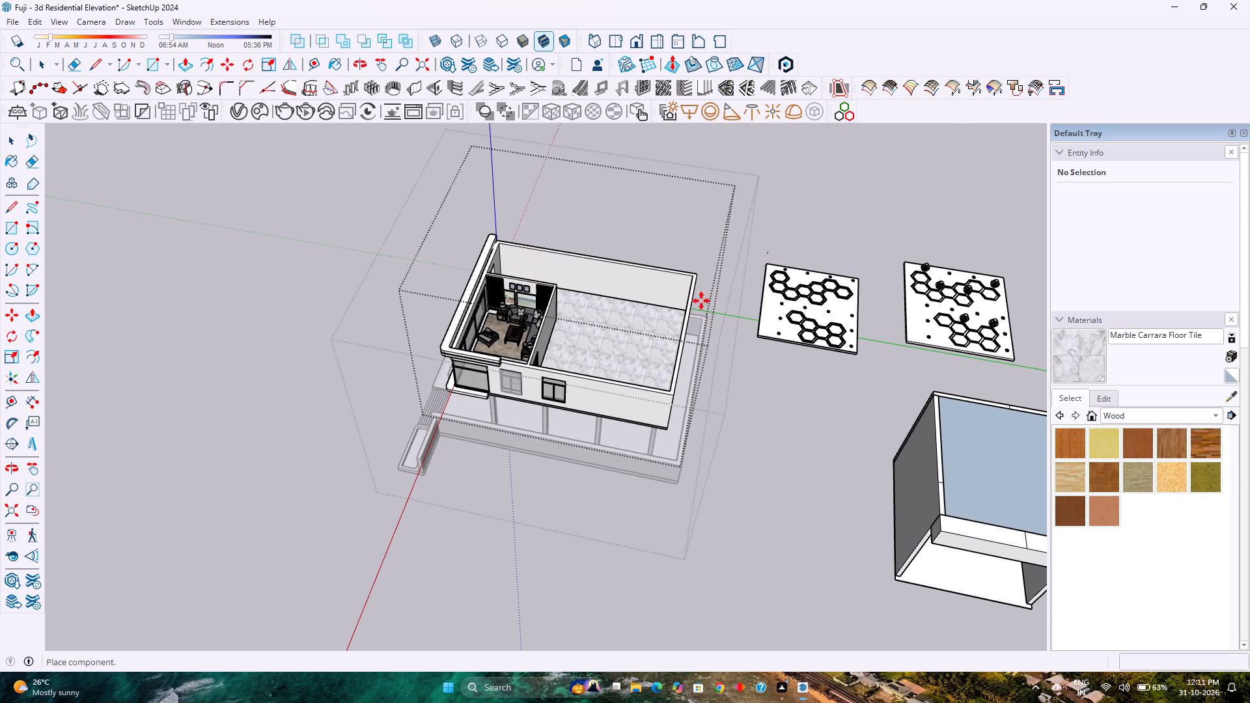
key("space")
Examine the imported ceiling model's sample room from outside and below, including its hexagon ceiling and pendant lamps.
scroll(674, 370, "down", 4)
middle_click_drag(733, 398, 699, 362)
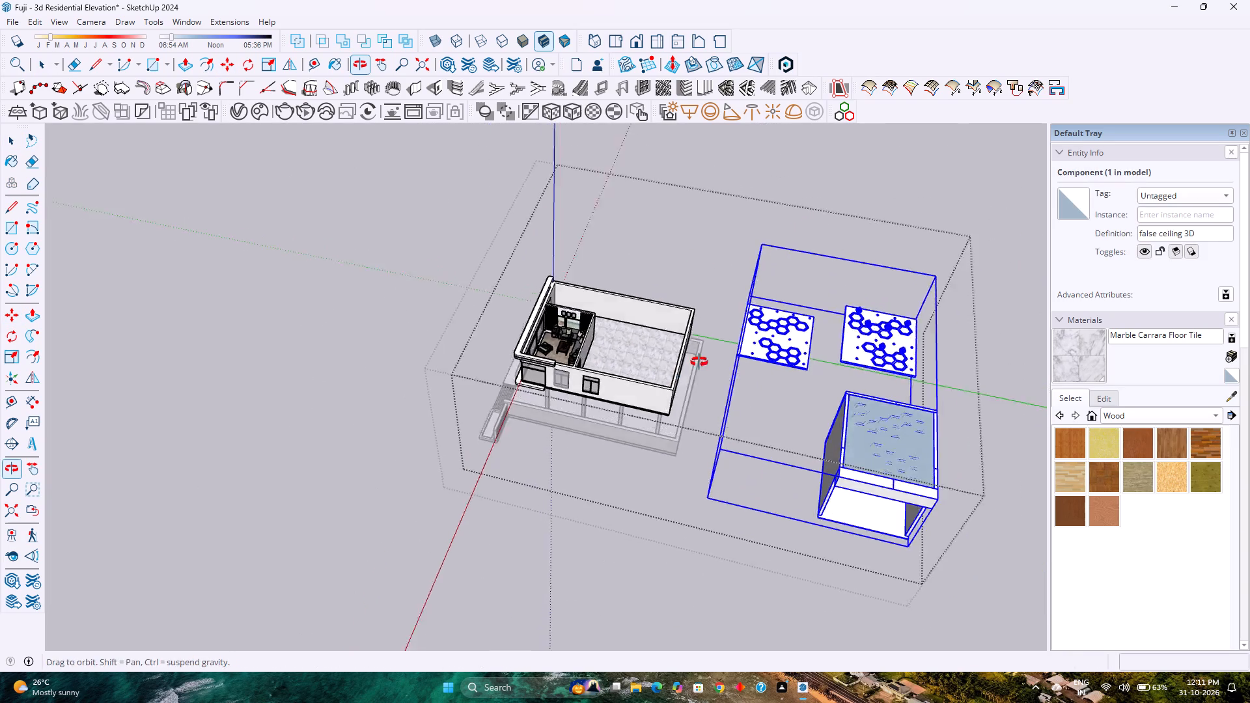
middle_click_drag(699, 362, 644, 299)
scroll(912, 495, "up", 5)
middle_click_drag(889, 491, 811, 355)
middle_click(809, 342)
scroll(781, 381, "up", 2)
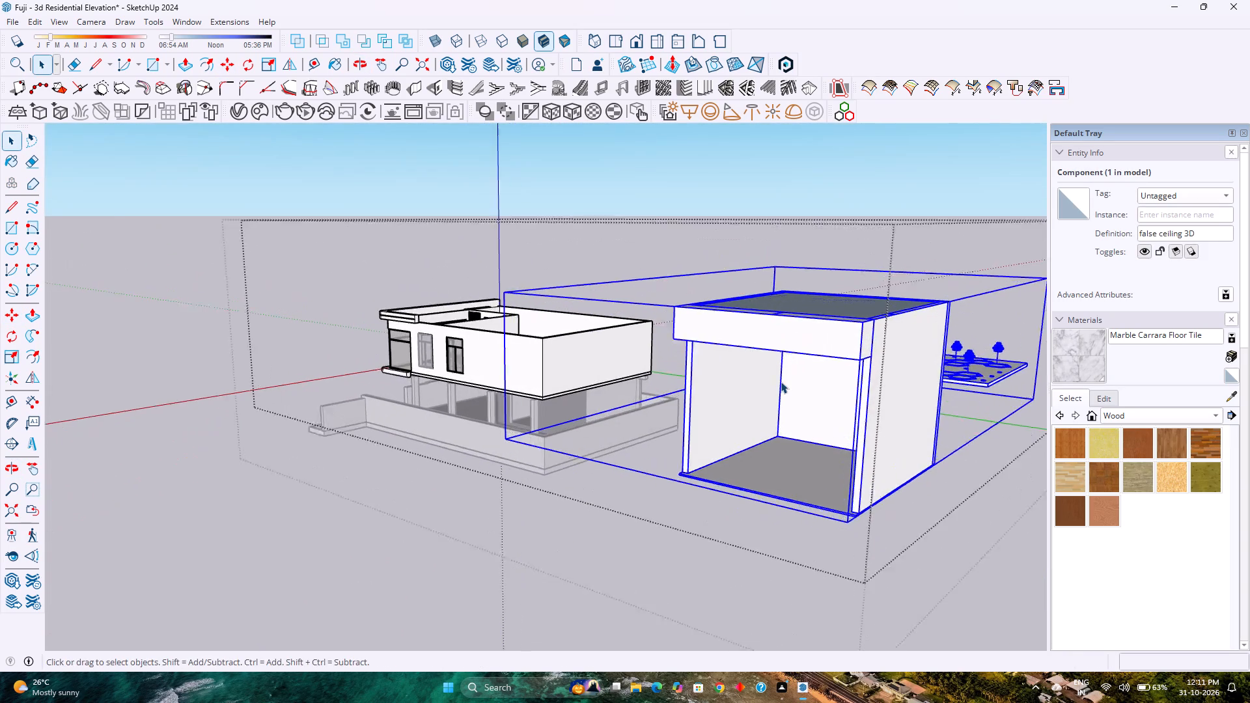
scroll(781, 381, "up", 2)
middle_click_drag(781, 381, 833, 232)
left_click(844, 232)
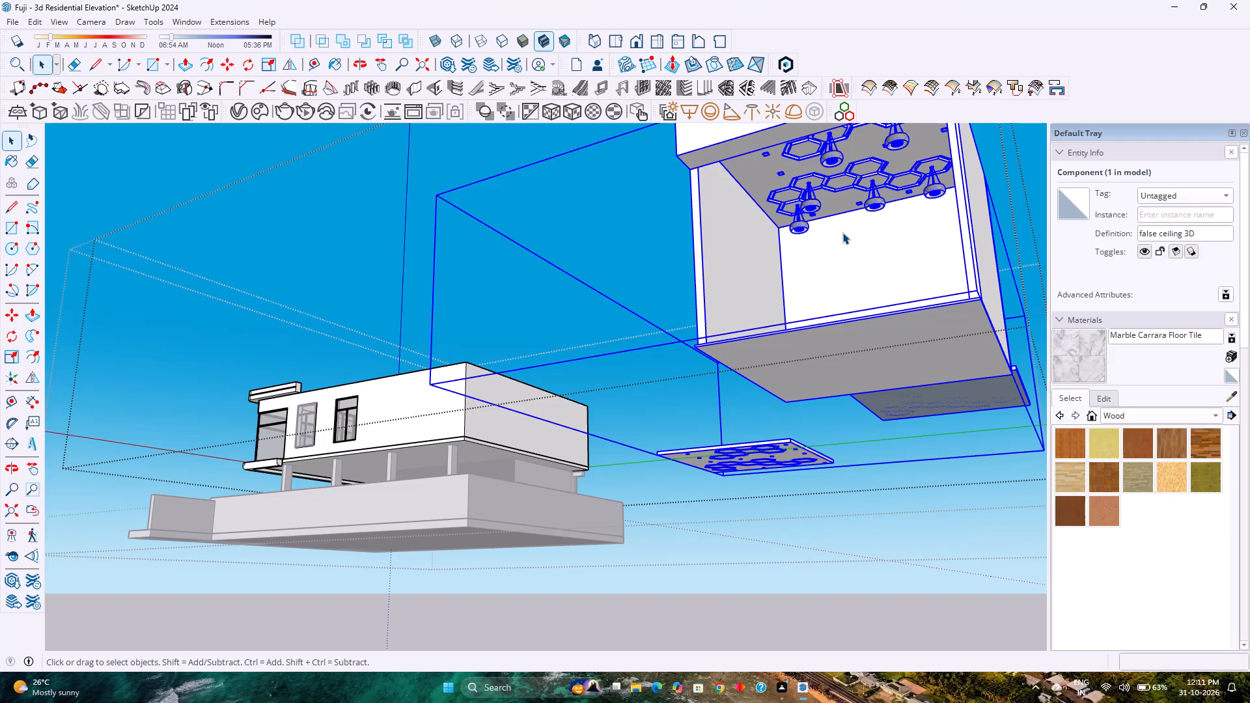
key("Escape")
scroll(842, 232, "up", 7)
middle_click_drag(842, 233, 823, 372)
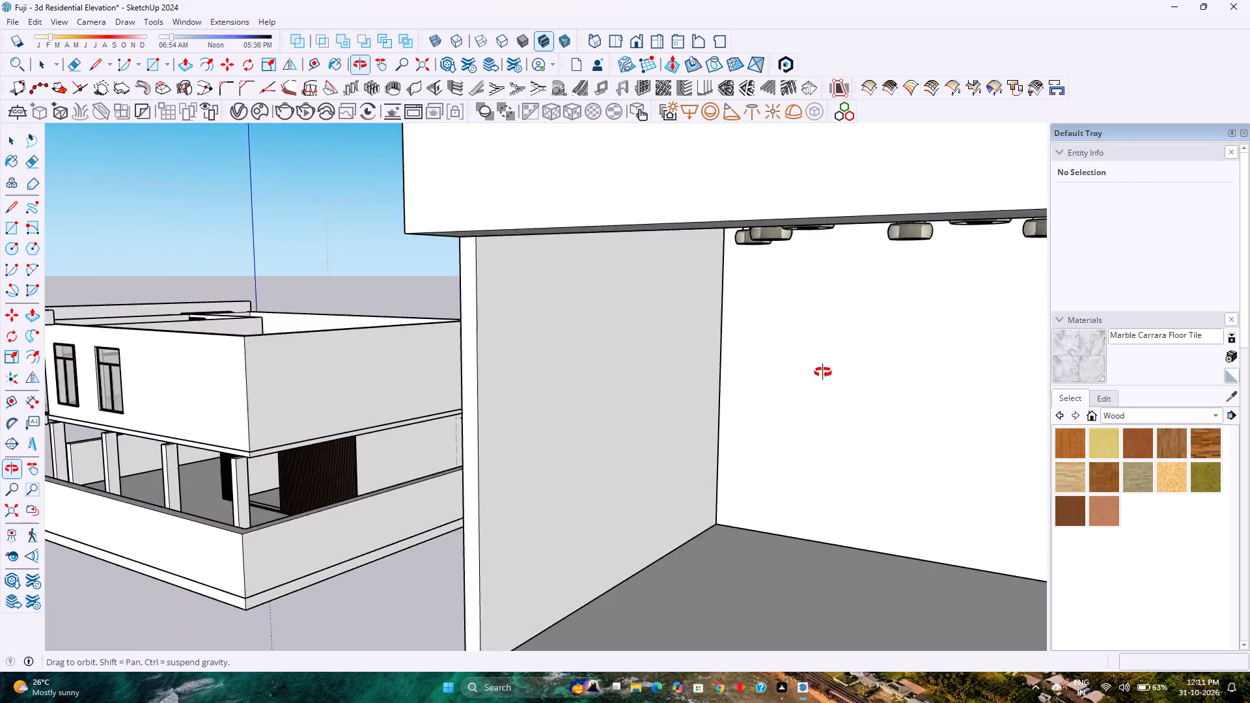
middle_click_drag(823, 372, 798, 355)
middle_click_drag(796, 353, 785, 324)
scroll(895, 225, "up", 10)
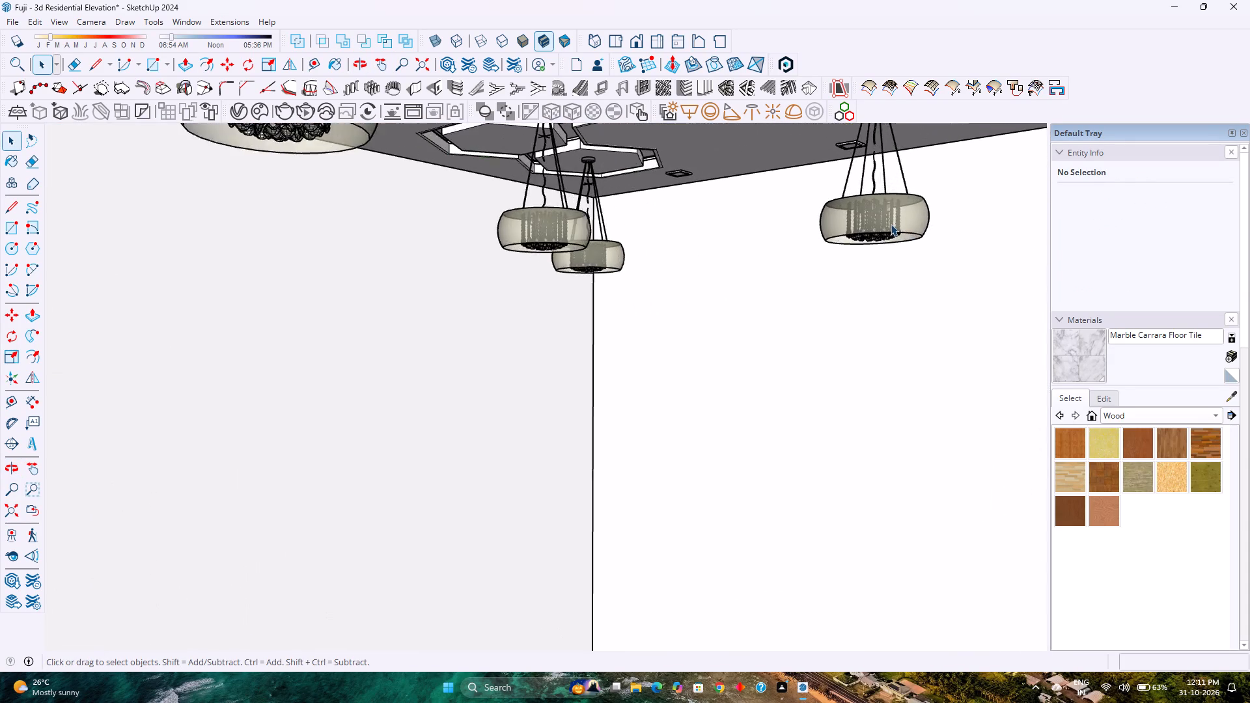
scroll(891, 224, "up", 13)
scroll(880, 224, "down", 15)
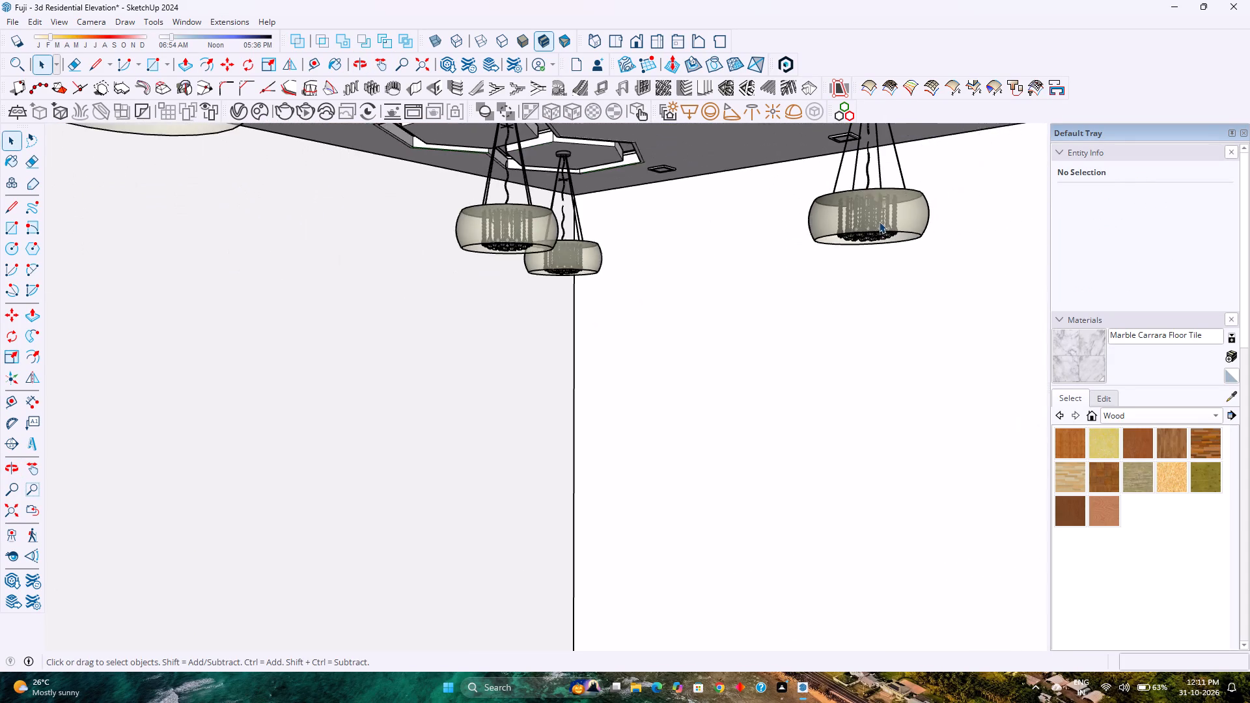
scroll(879, 221, "down", 14)
middle_click_drag(793, 215, 827, 343)
scroll(822, 325, "down", 11)
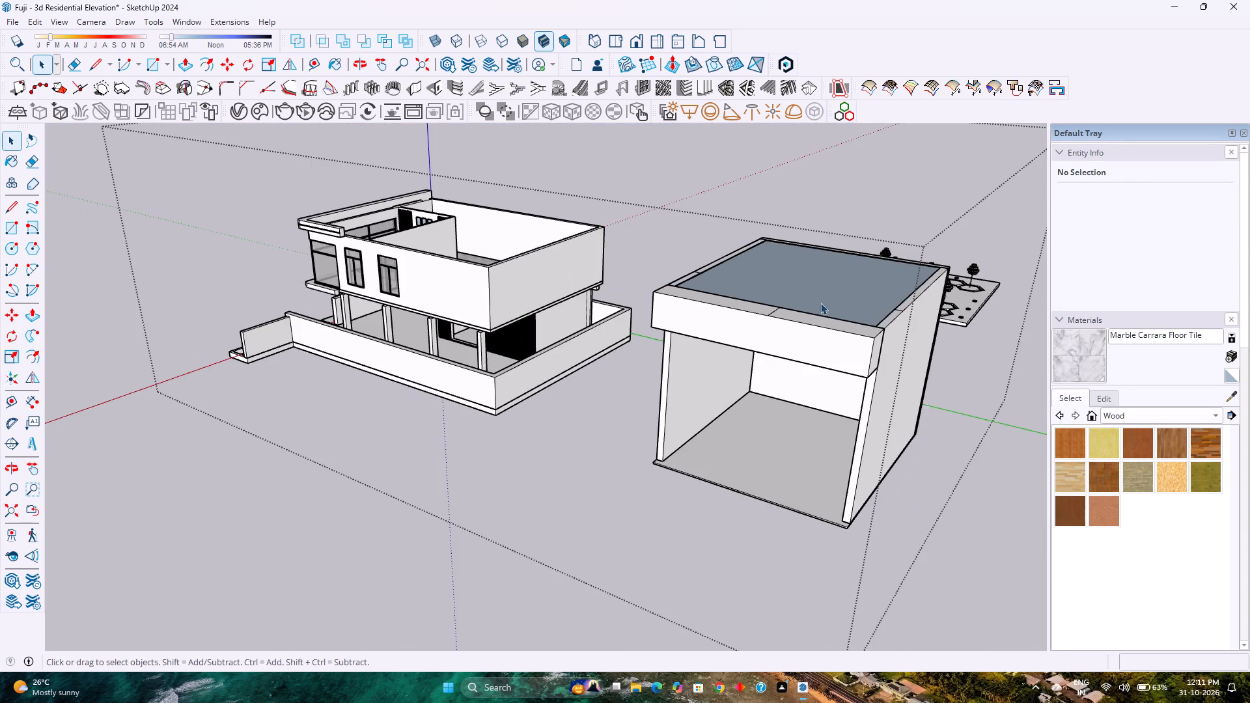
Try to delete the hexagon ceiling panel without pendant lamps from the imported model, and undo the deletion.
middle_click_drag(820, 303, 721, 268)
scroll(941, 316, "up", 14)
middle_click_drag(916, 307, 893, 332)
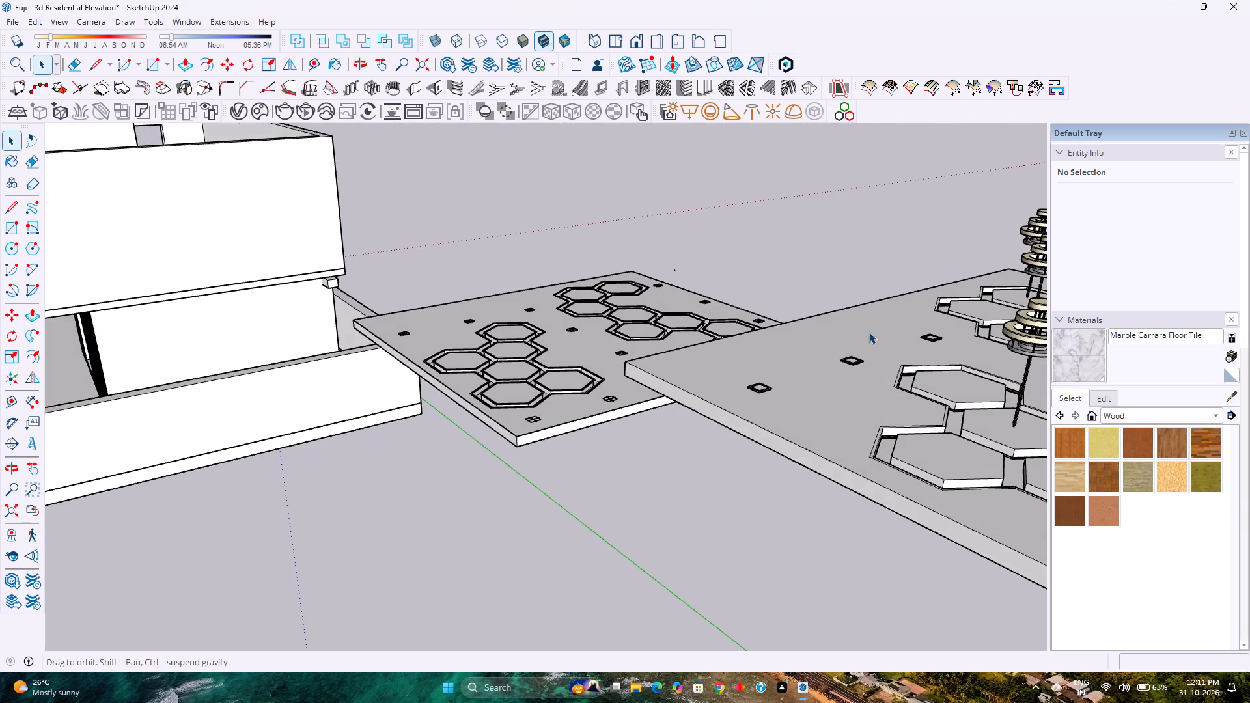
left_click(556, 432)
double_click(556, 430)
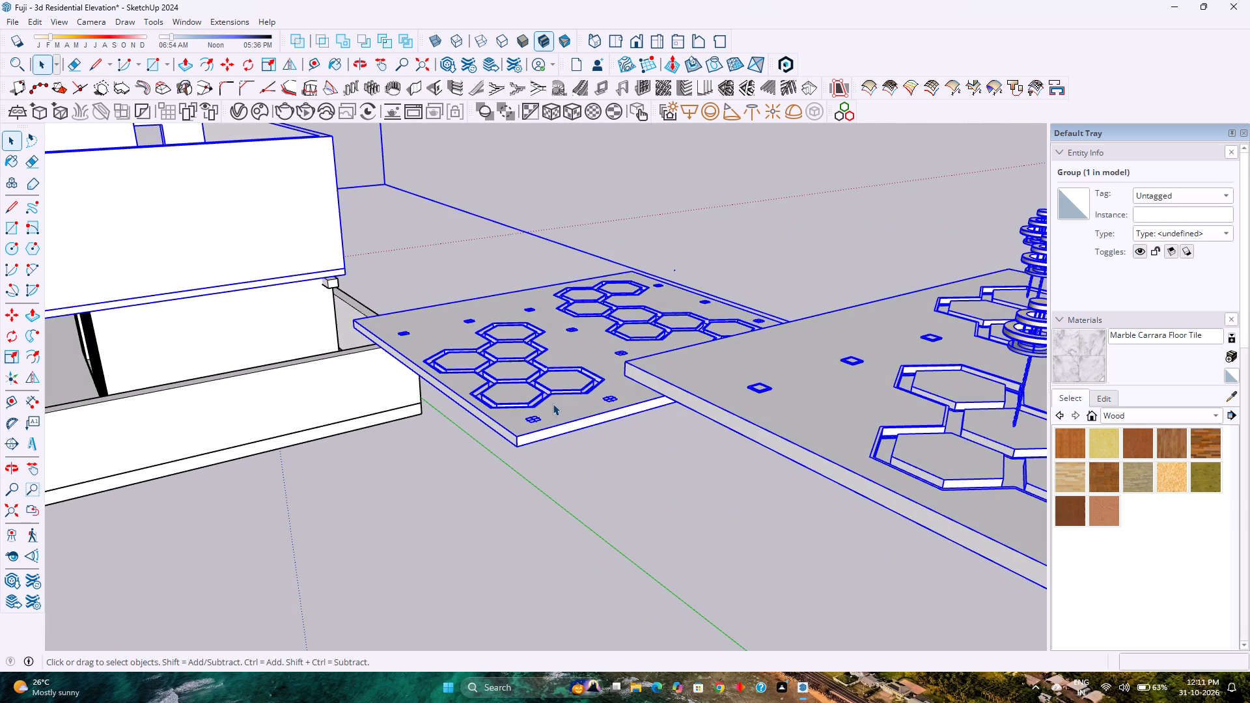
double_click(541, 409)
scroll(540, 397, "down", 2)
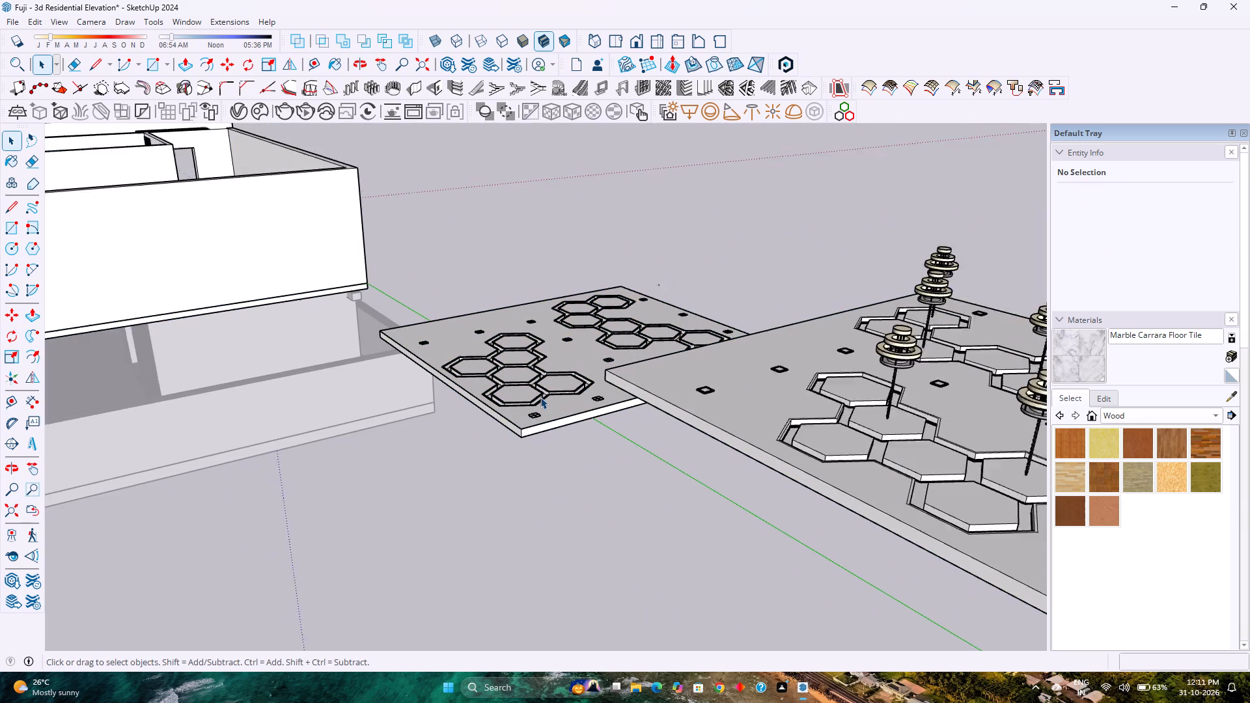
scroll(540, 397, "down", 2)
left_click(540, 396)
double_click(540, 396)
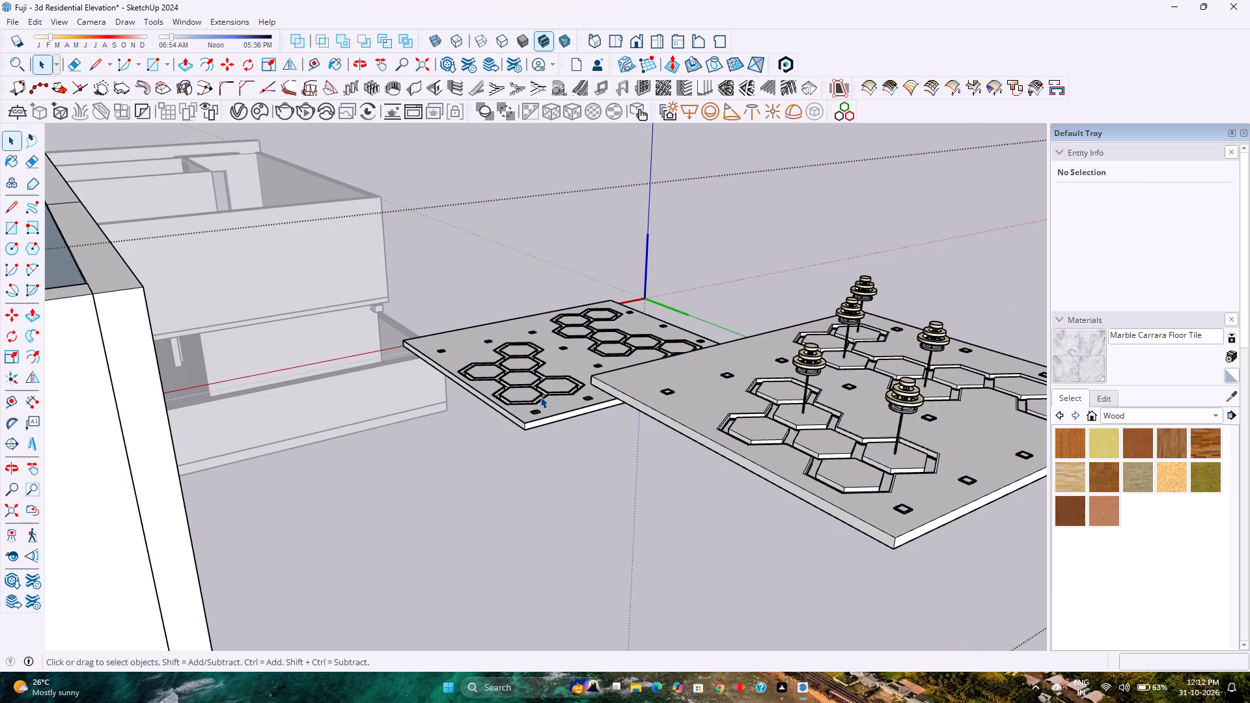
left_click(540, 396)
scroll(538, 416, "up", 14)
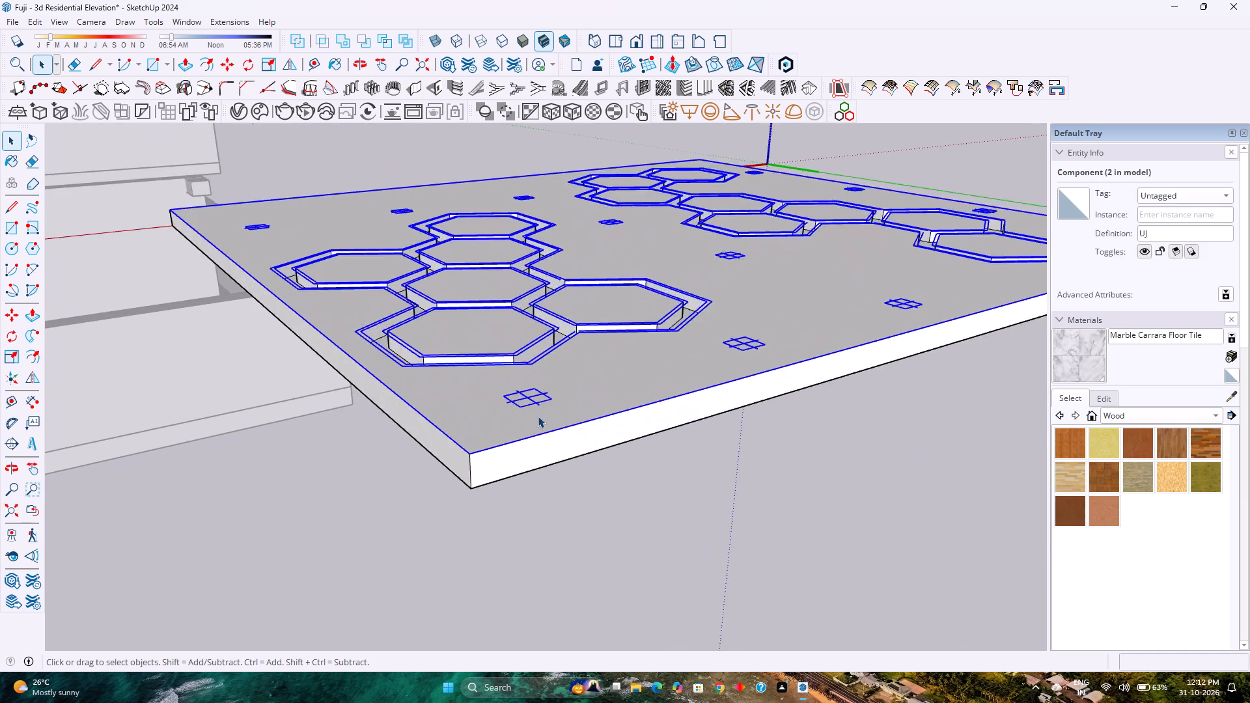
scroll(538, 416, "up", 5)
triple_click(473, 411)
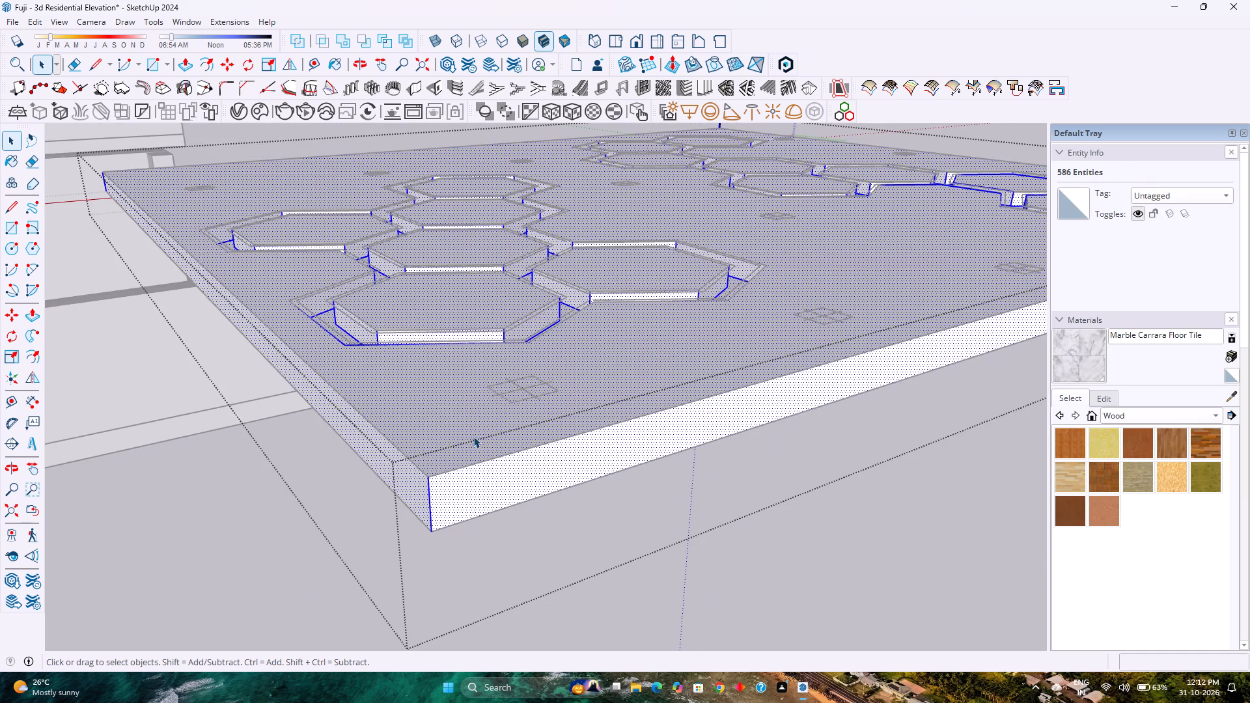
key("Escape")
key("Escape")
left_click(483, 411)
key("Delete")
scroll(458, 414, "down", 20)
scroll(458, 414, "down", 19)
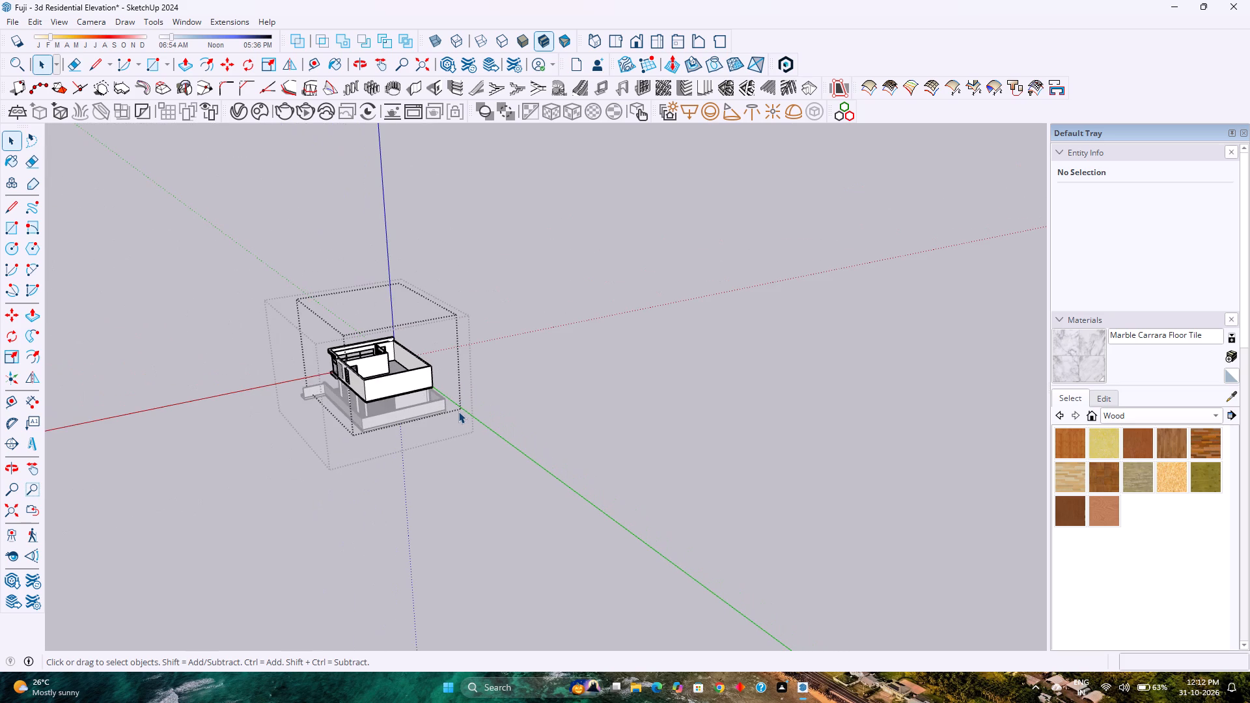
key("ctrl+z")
Open the imported ceiling model and delete its sample room, including the walls, floor and roof.
scroll(437, 422, "up", 4)
left_click(410, 424)
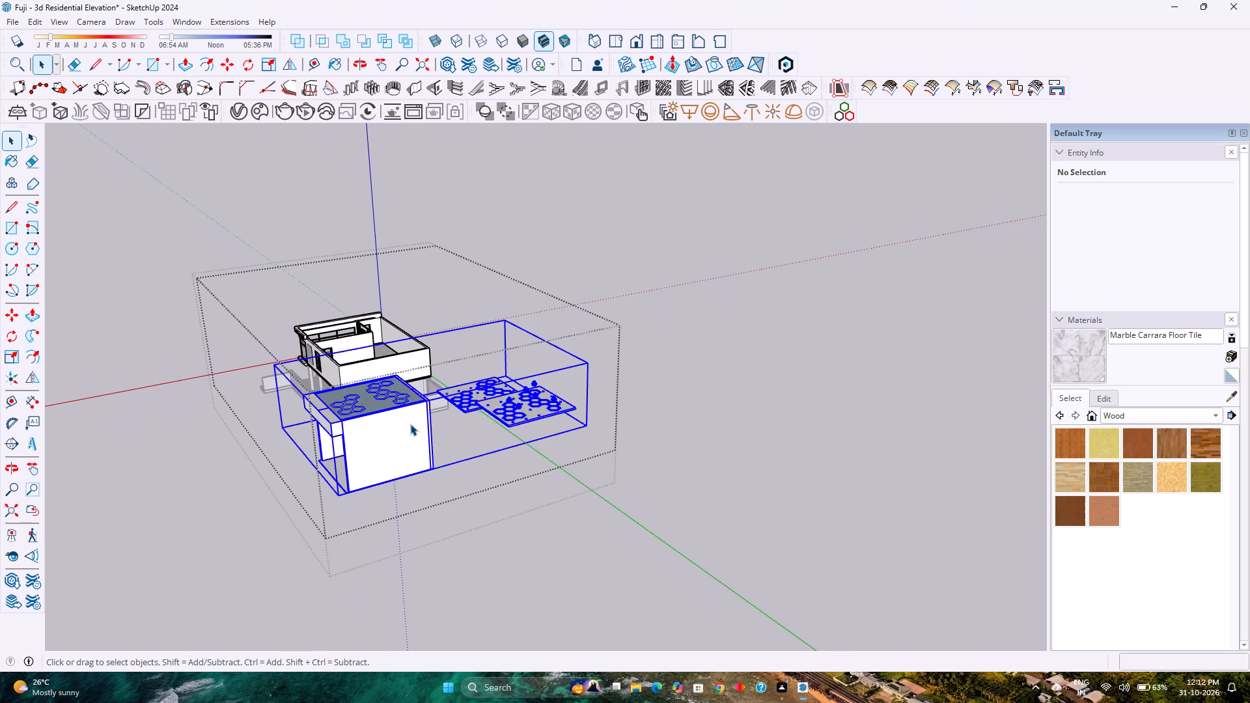
double_click(410, 424)
scroll(410, 424, "up", 4)
left_click(410, 424)
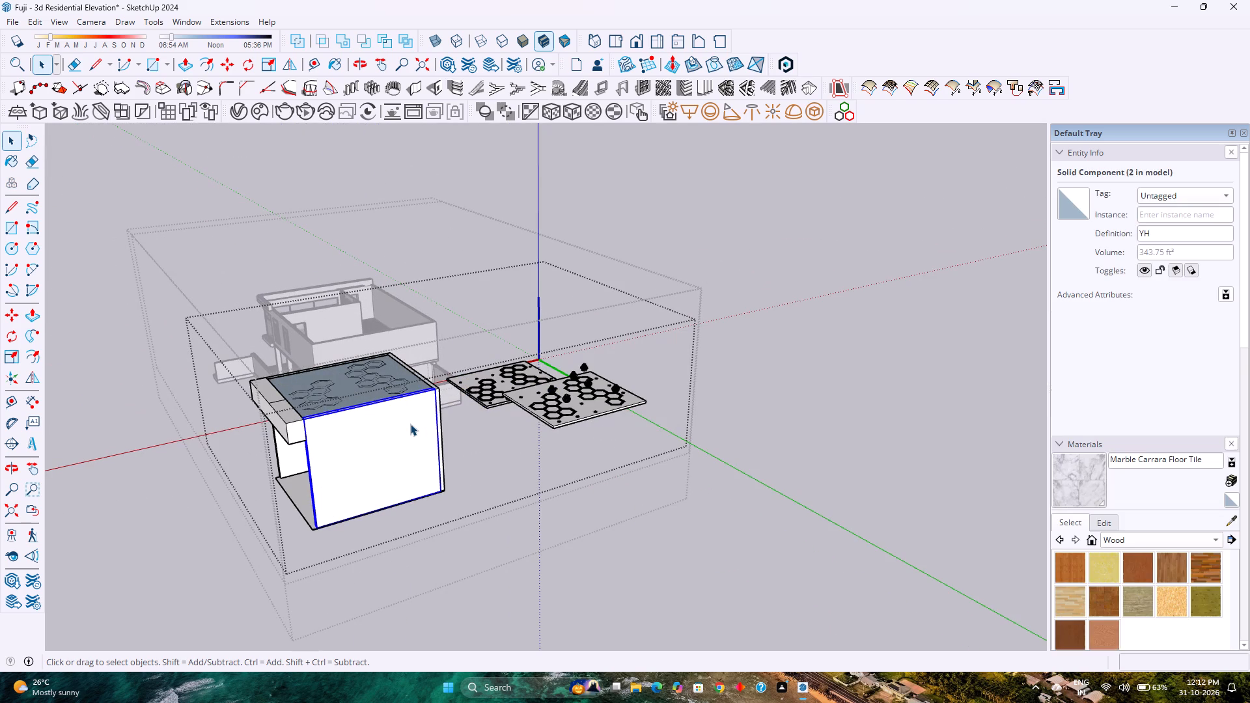
middle_click_drag(492, 455, 271, 388)
middle_click(271, 388)
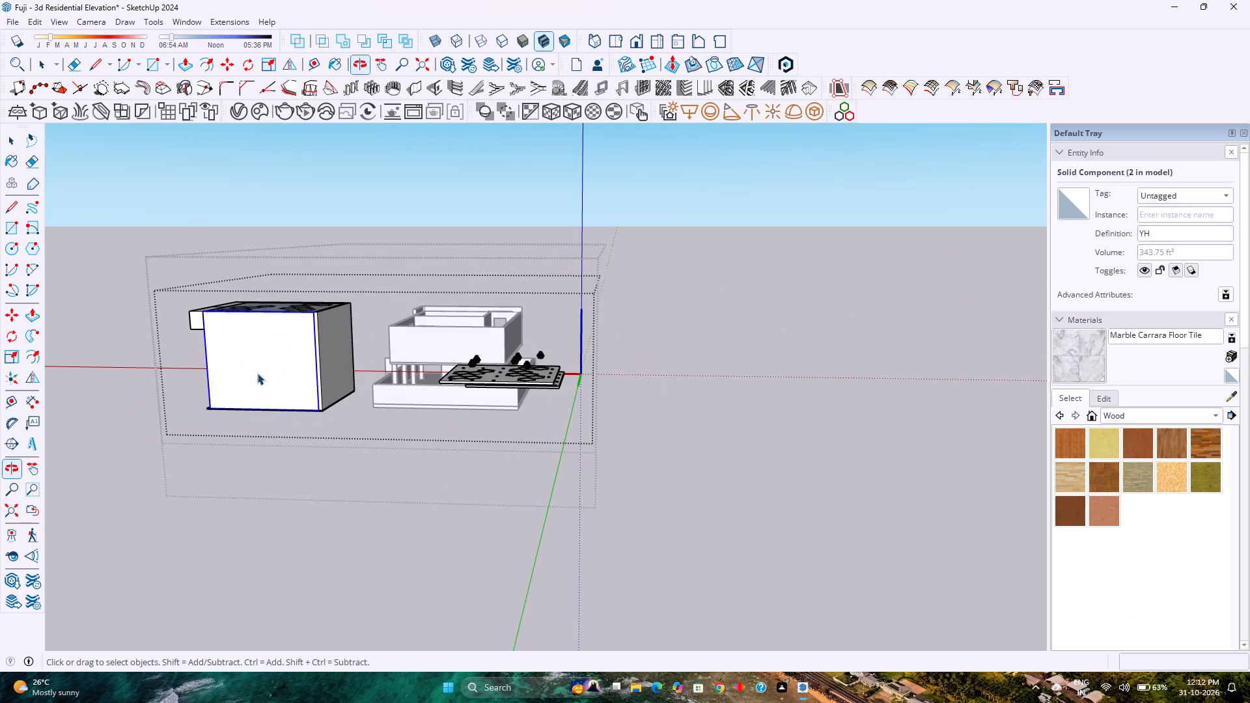
left_click_drag(141, 255, 365, 465)
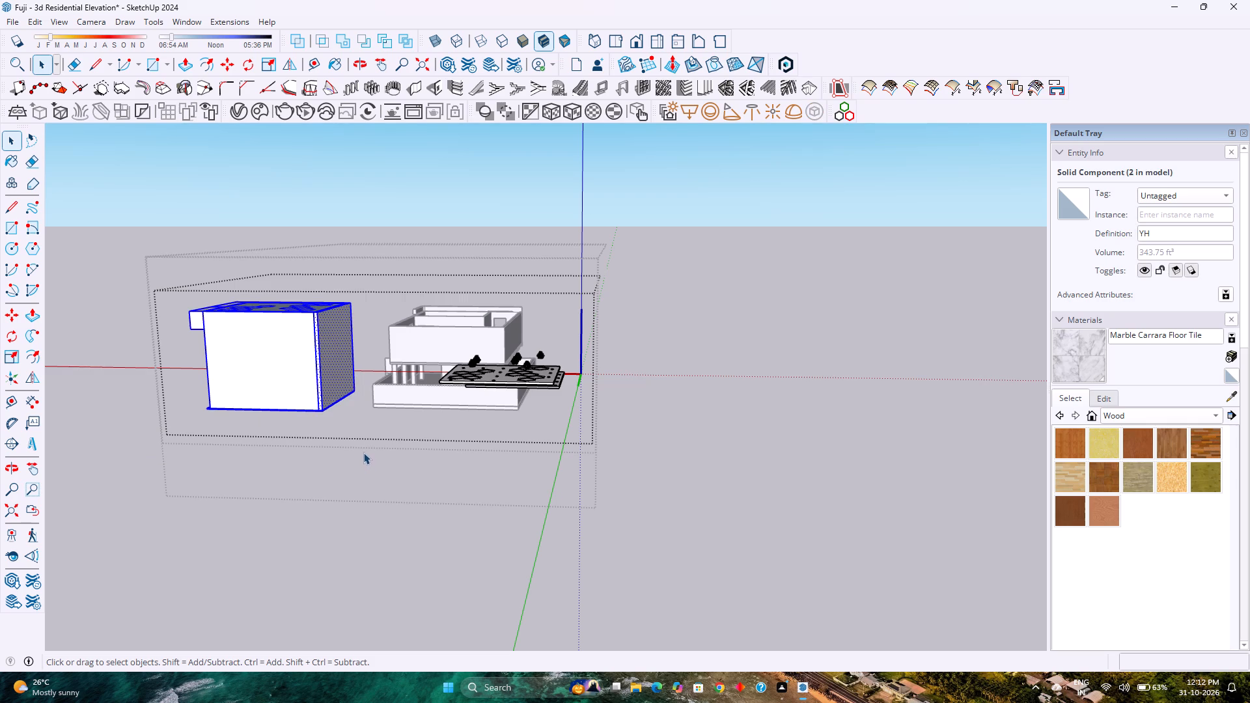
key("Delete")
Delete the hexagon ceiling panel without pendant lamps, leaving only the panel with lamps in the imported model.
middle_click_drag(356, 434, 764, 596)
middle_click(764, 596)
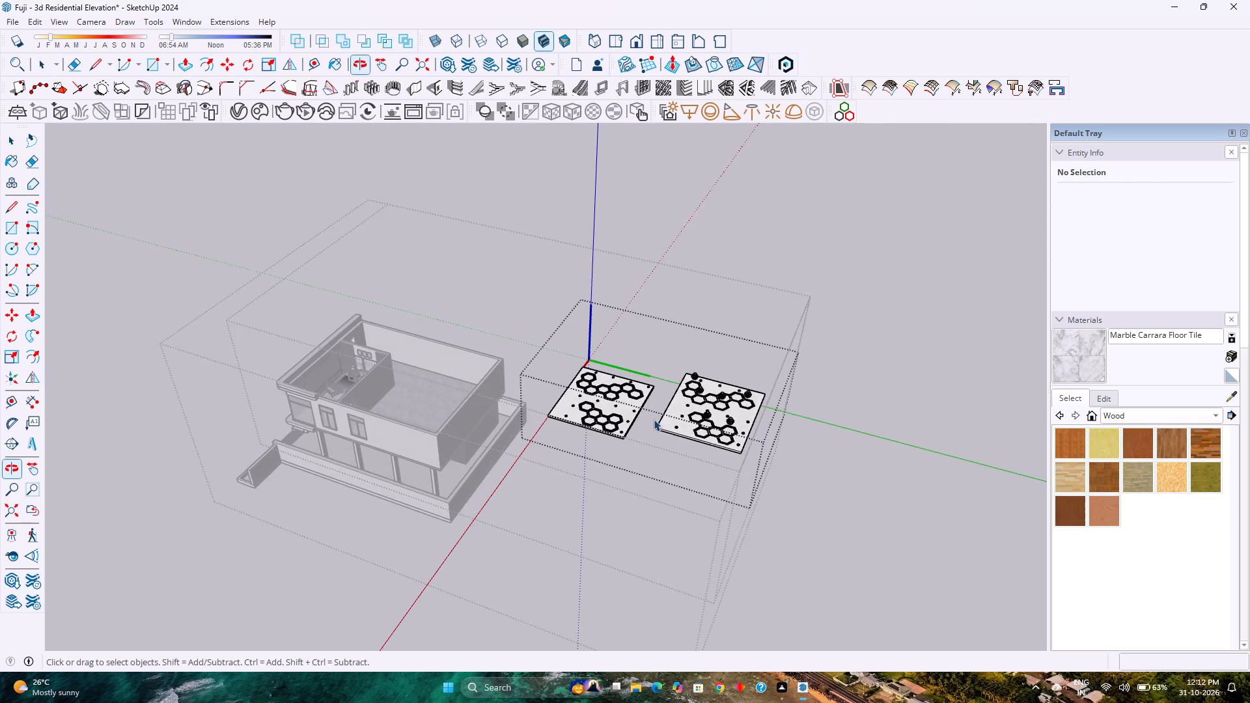
middle_click(604, 440)
middle_click_drag(604, 441, 661, 478)
middle_click_drag(503, 453, 702, 495)
middle_click(702, 495)
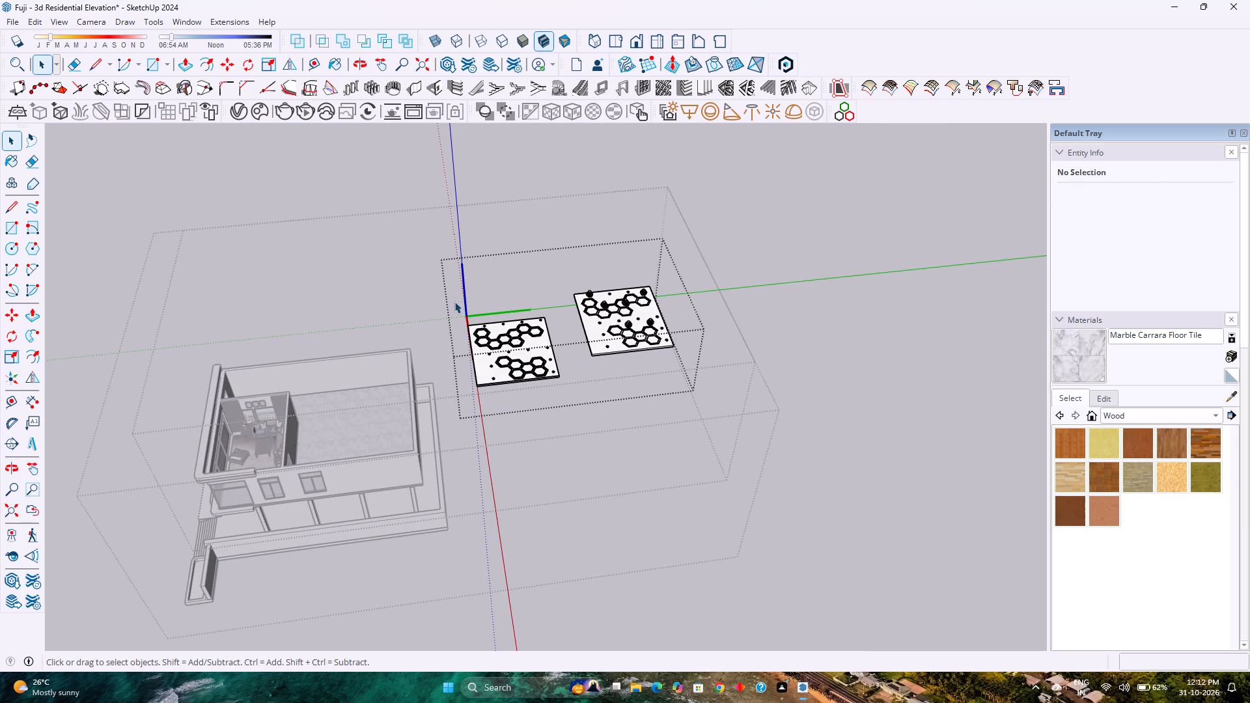
left_click_drag(452, 299, 566, 411)
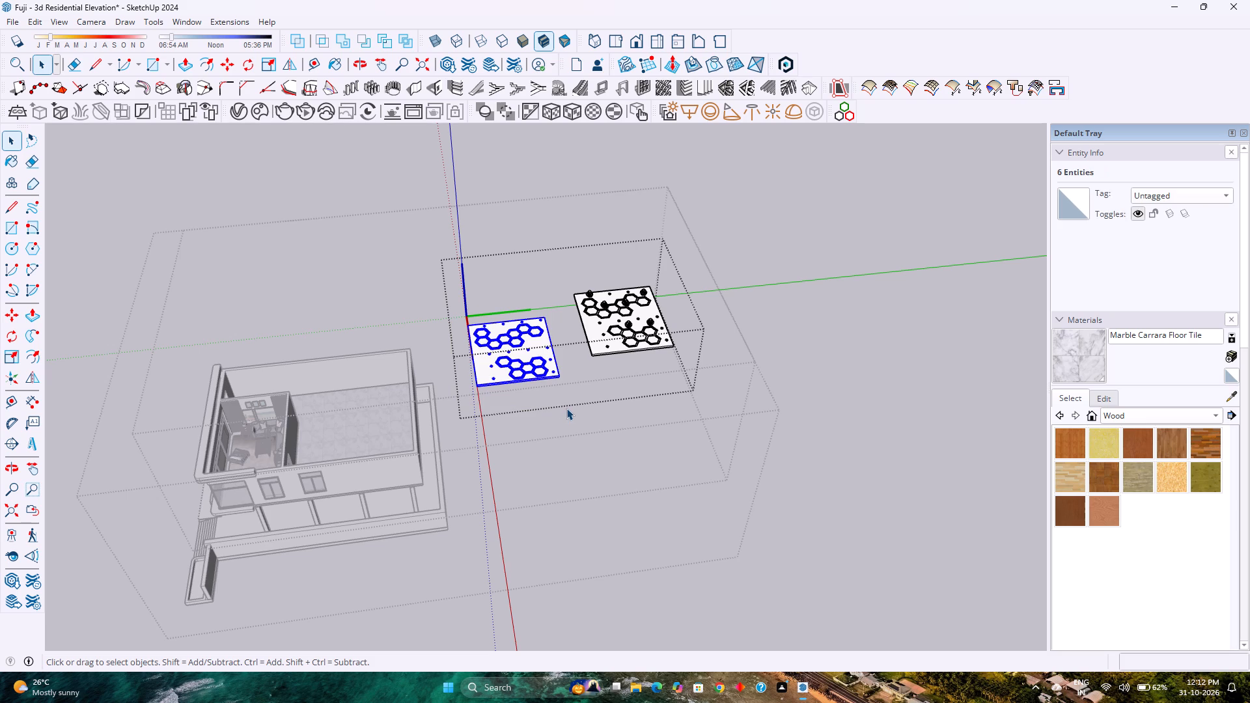
key("Delete")
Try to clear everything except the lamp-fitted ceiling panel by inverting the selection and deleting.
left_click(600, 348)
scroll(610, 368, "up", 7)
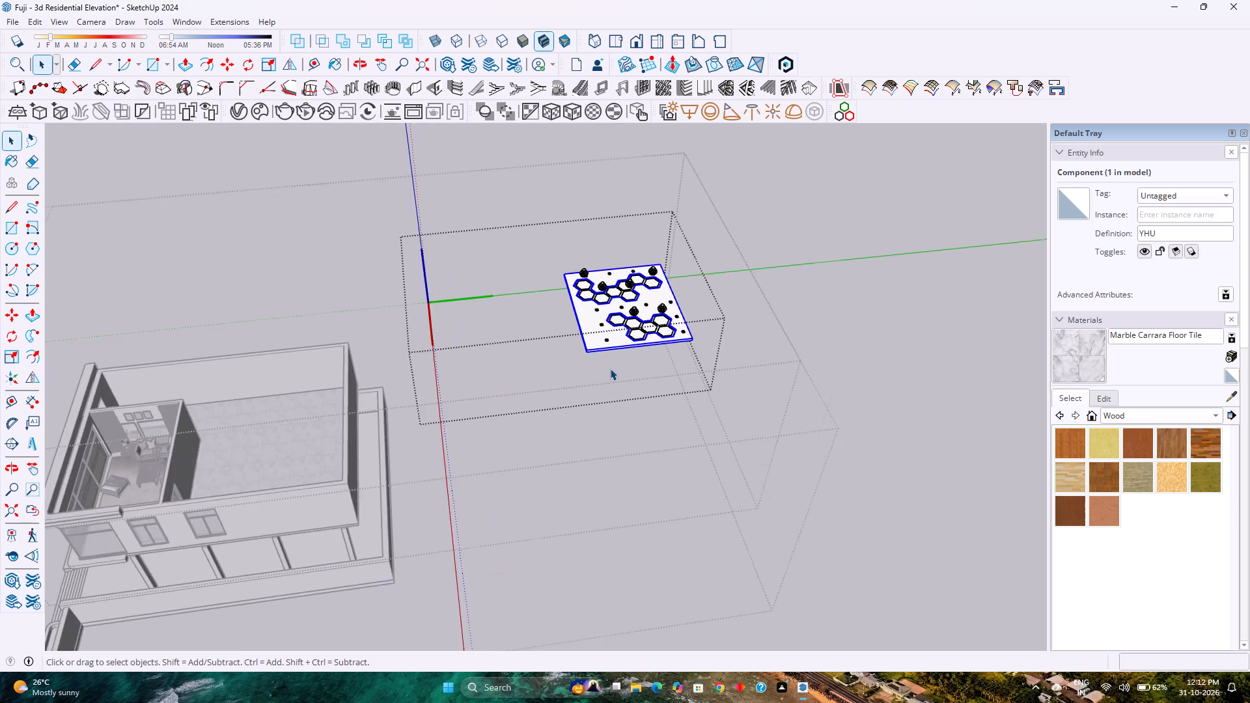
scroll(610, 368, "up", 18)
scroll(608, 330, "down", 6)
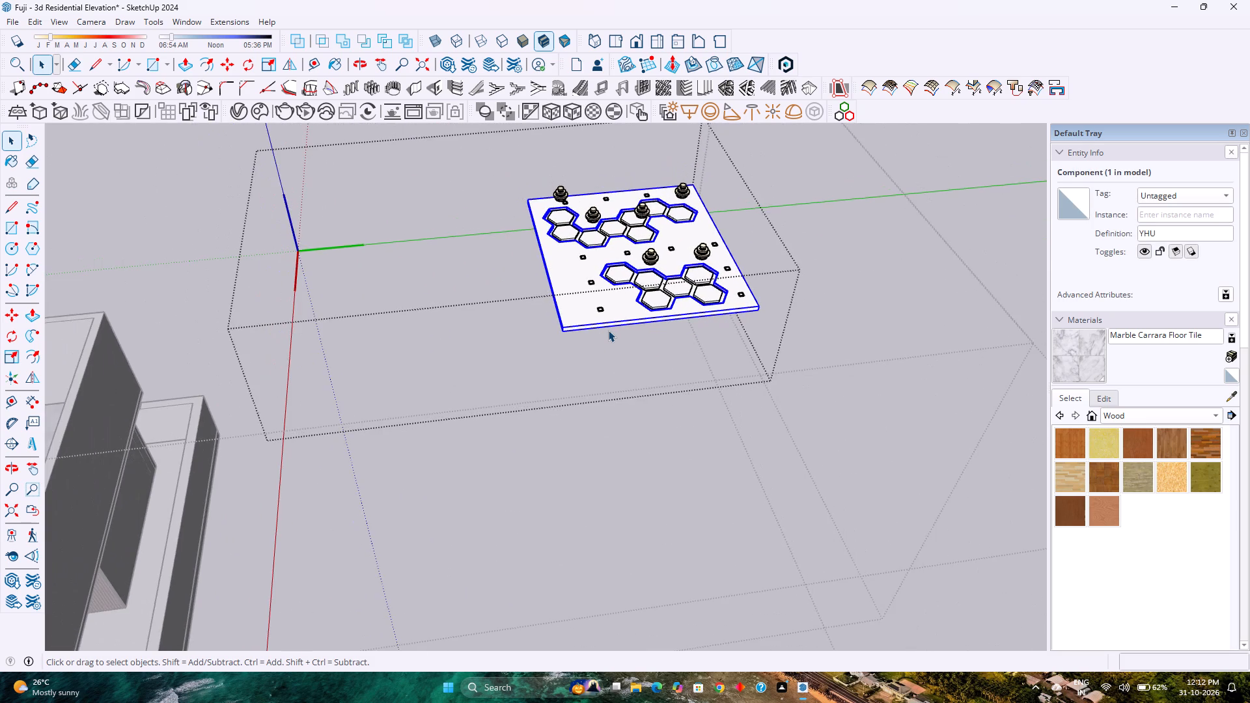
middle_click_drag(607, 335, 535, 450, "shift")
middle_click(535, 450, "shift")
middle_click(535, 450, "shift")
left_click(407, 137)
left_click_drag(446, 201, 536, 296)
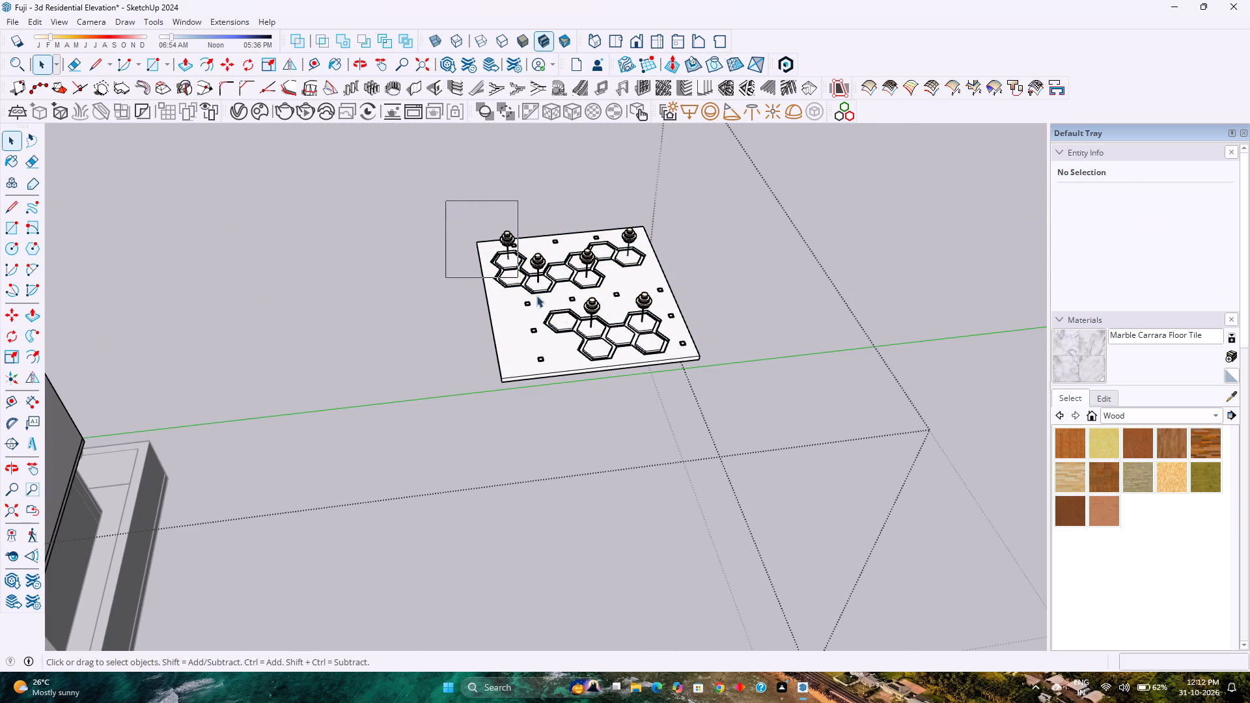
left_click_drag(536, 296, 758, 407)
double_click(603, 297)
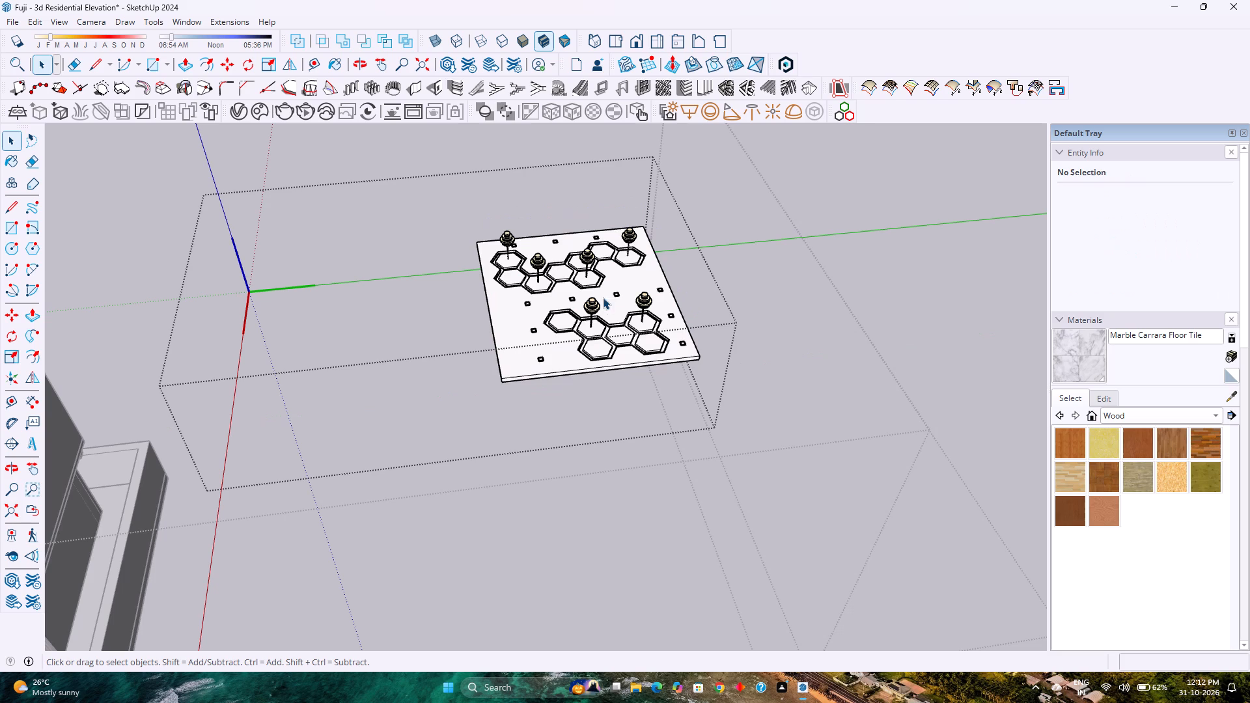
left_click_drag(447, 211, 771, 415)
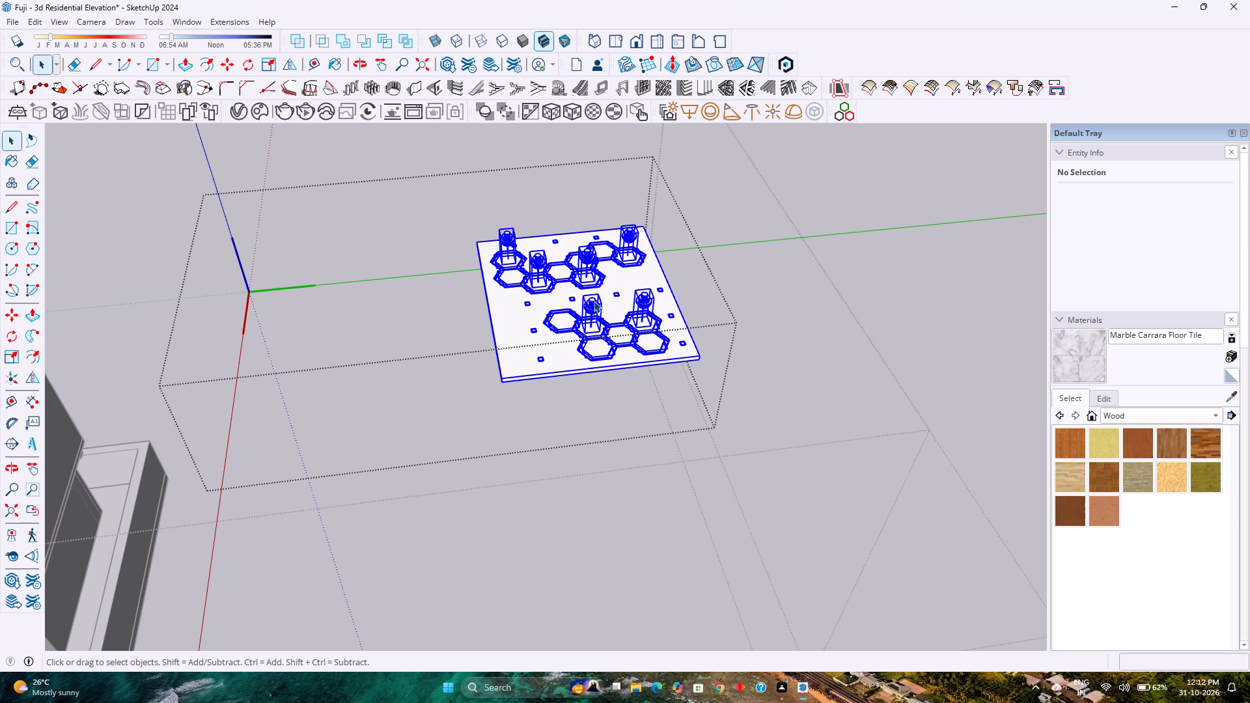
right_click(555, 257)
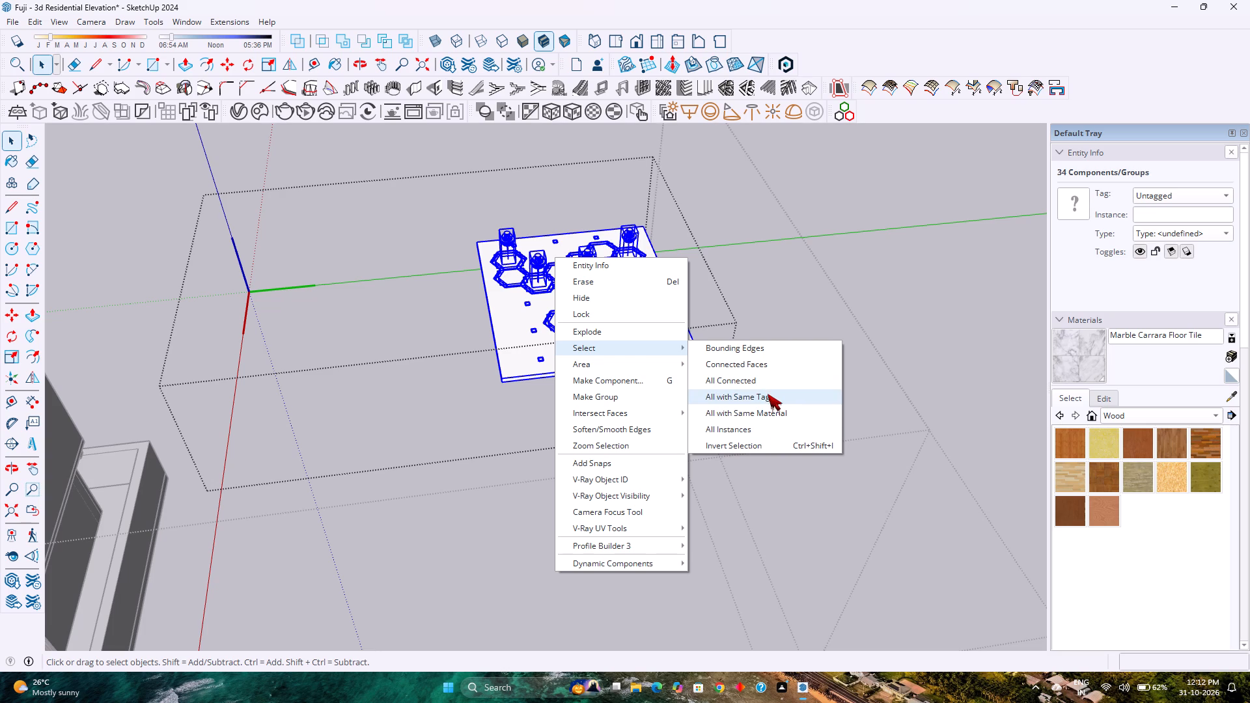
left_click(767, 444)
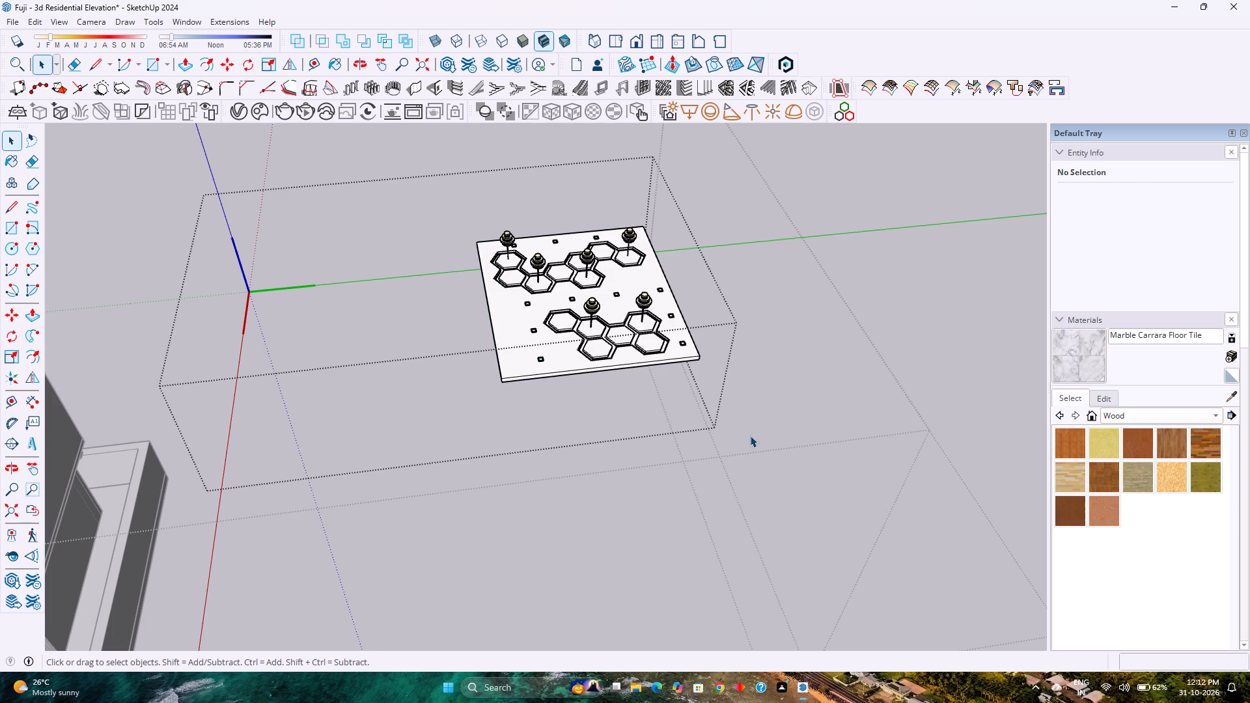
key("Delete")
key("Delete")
Group the hexagon ceiling panel together with all its pendant lamps and small light fittings.
left_click(544, 317)
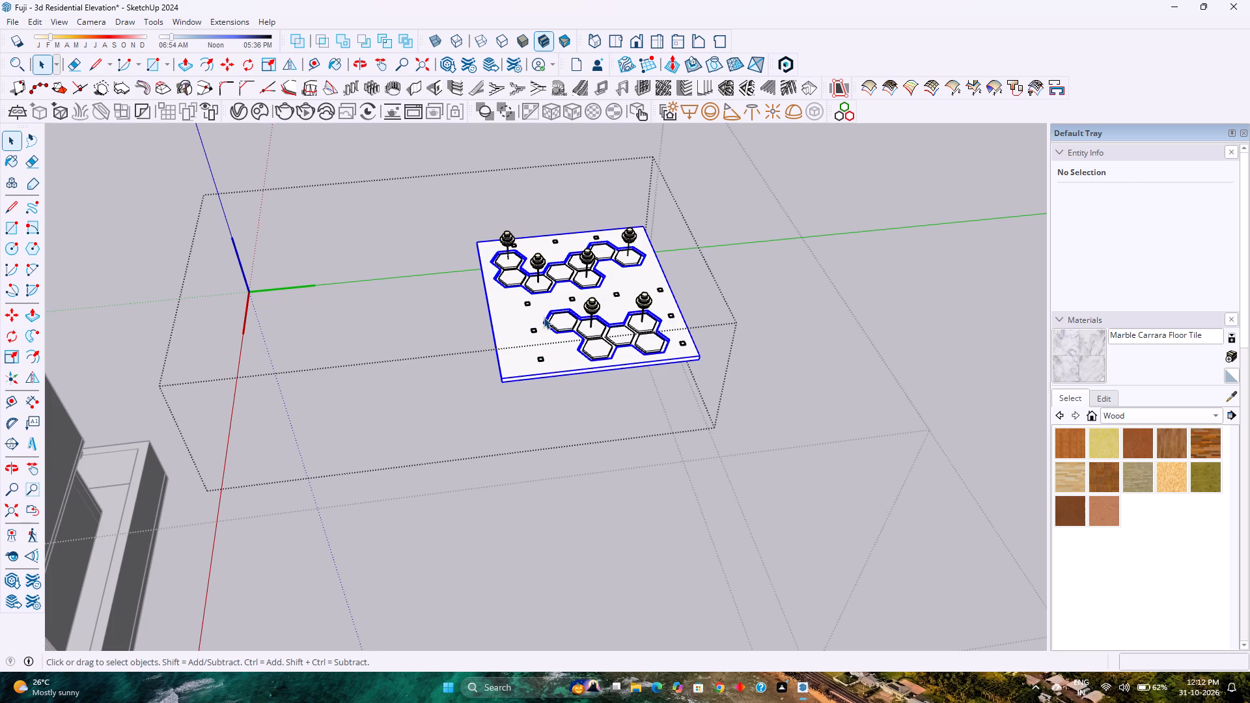
left_click(534, 309)
left_click_drag(466, 232, 715, 420)
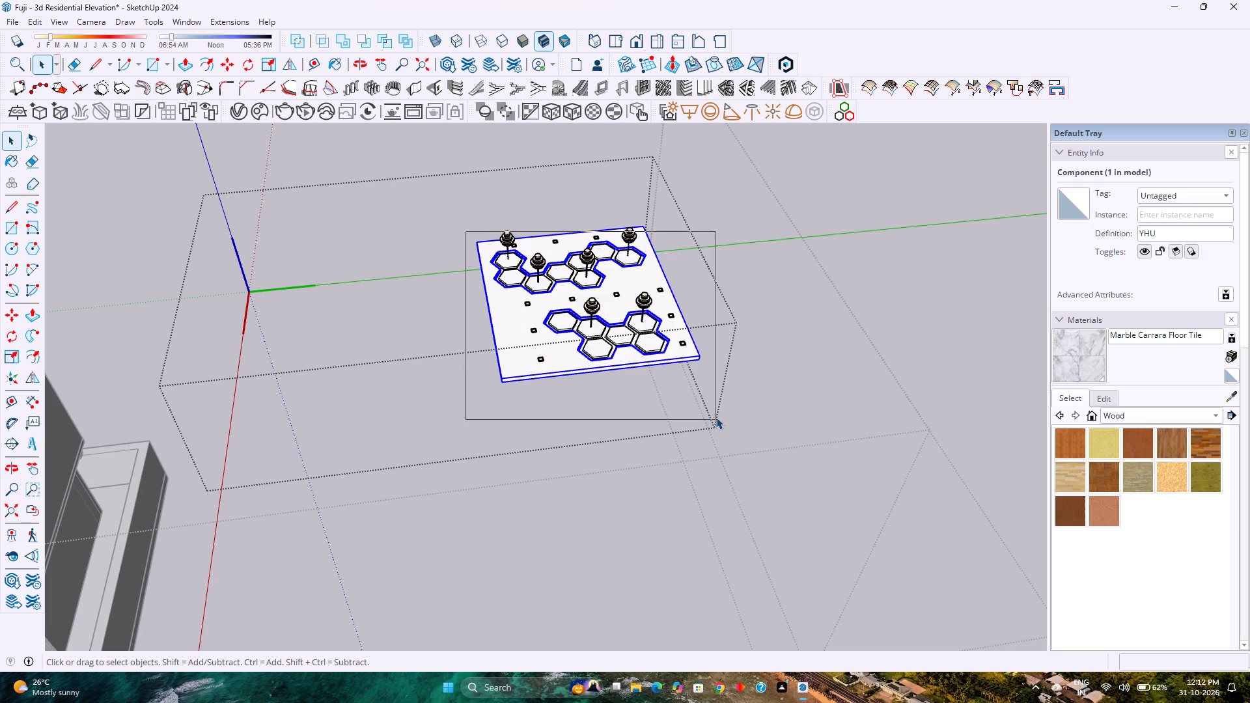
left_click_drag(409, 202, 749, 432)
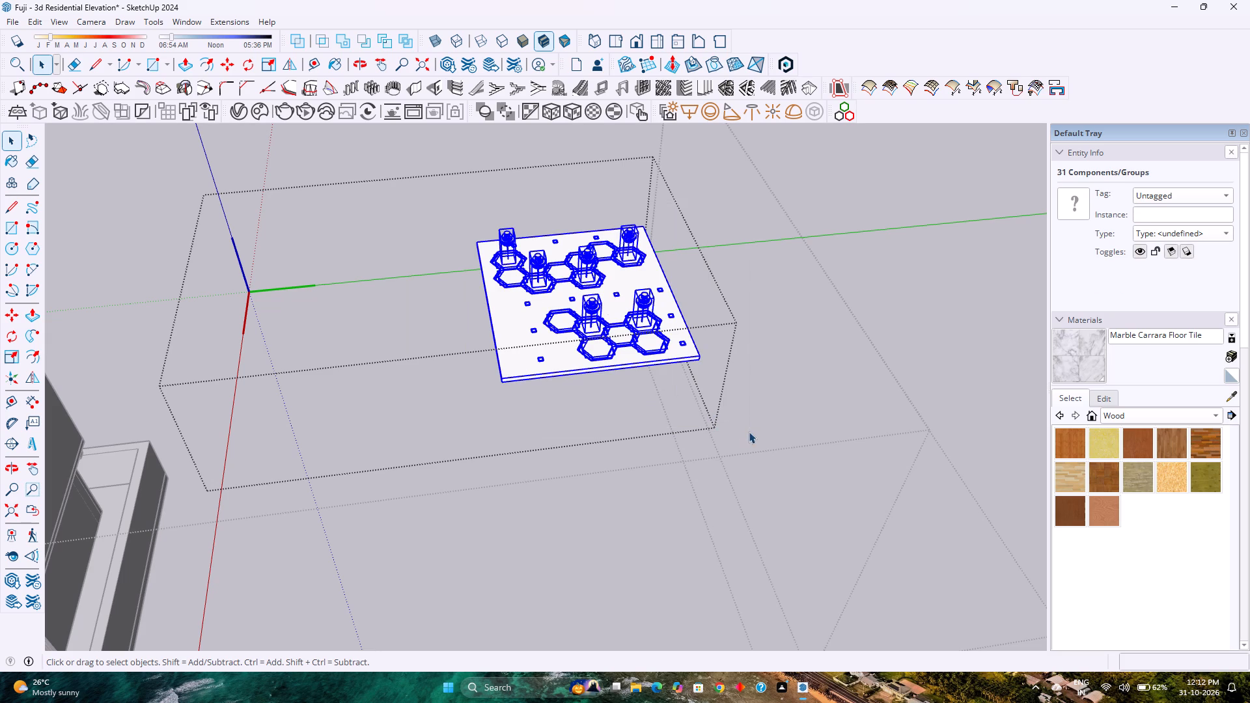
right_click(613, 289)
left_click(673, 429)
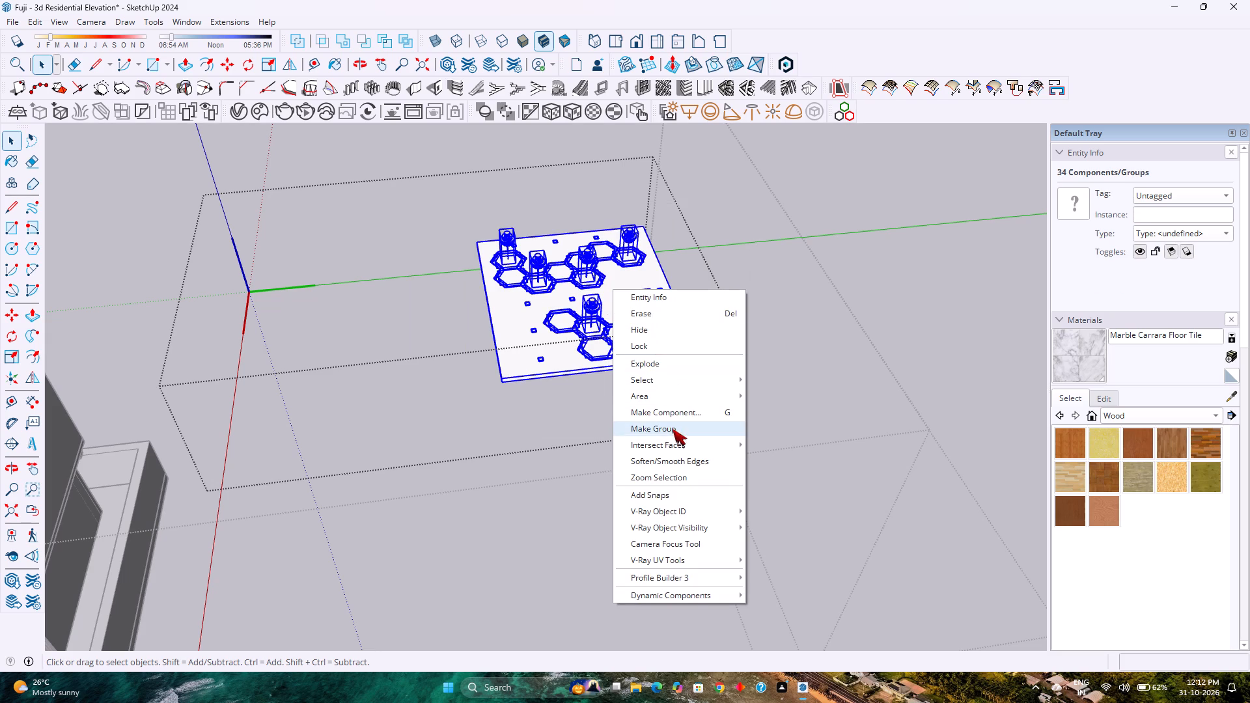
Cut the ceiling group out of the imported model and paste it over the upper-floor living room at the wall corner.
key("ctrl+x")
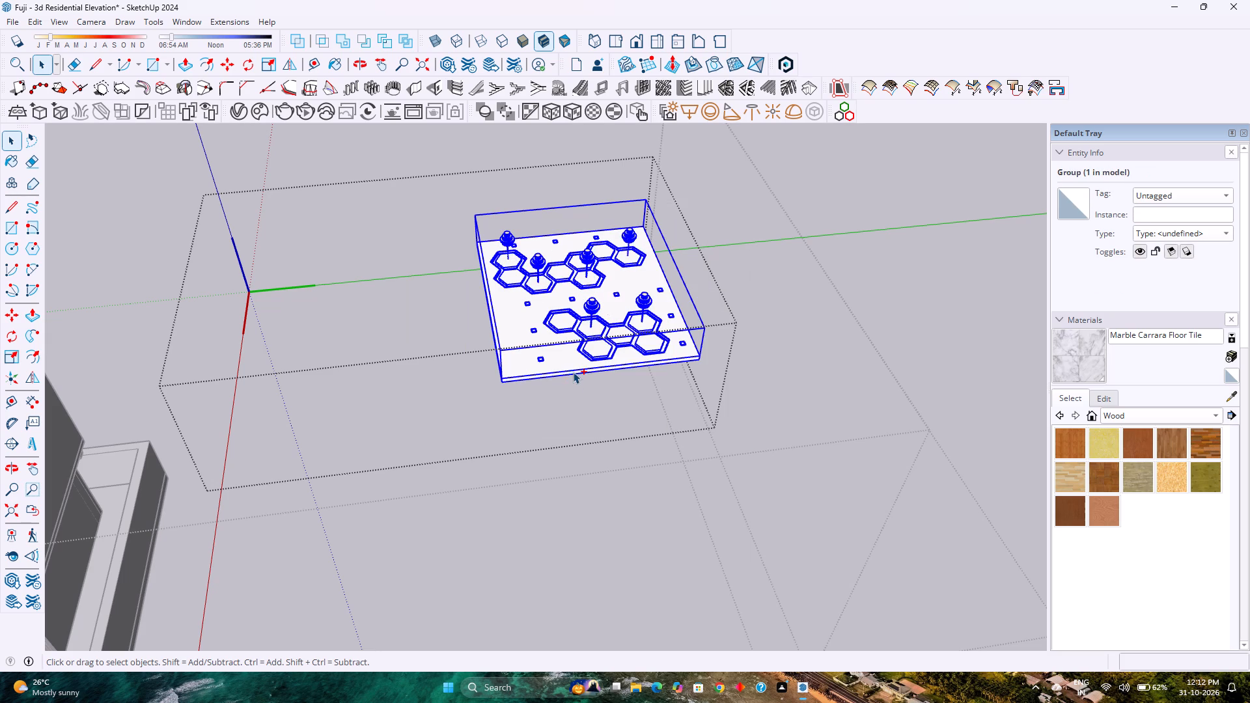
scroll(573, 372, "down", 14)
key("Escape")
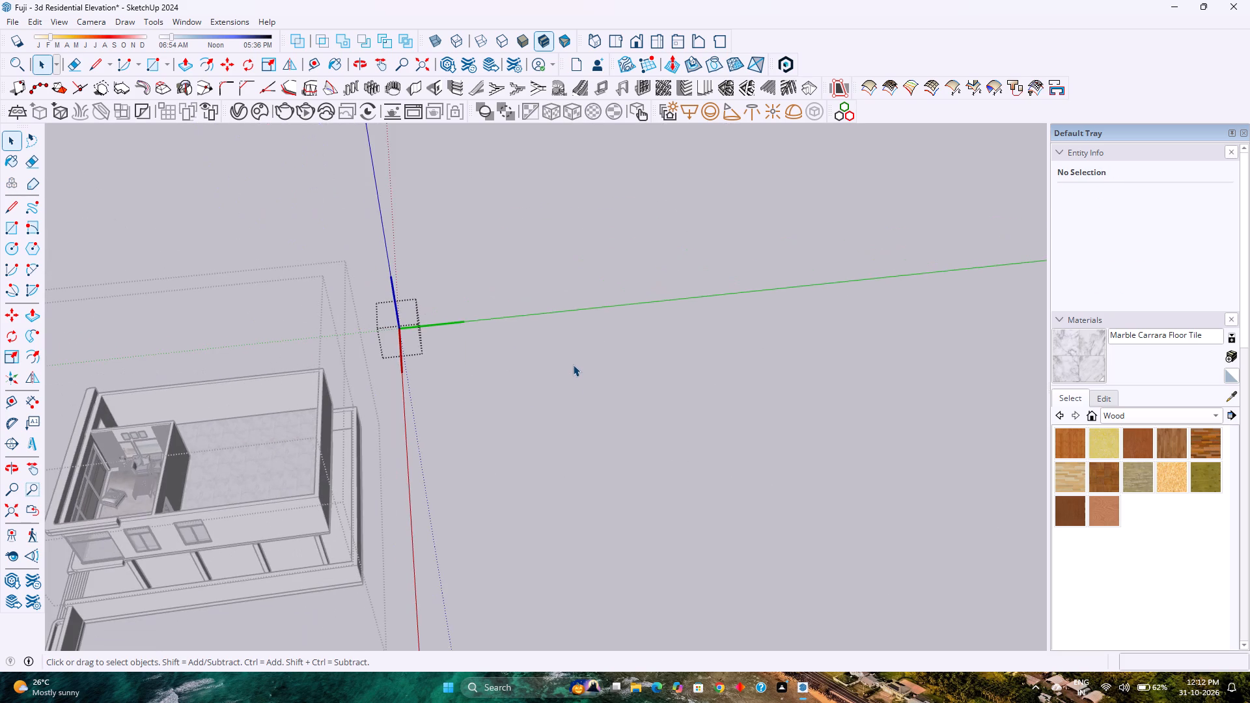
middle_click(242, 485, "shift")
middle_click(242, 485, "shift")
middle_click_drag(242, 486, 454, 463, "shift")
scroll(572, 396, "up", 6)
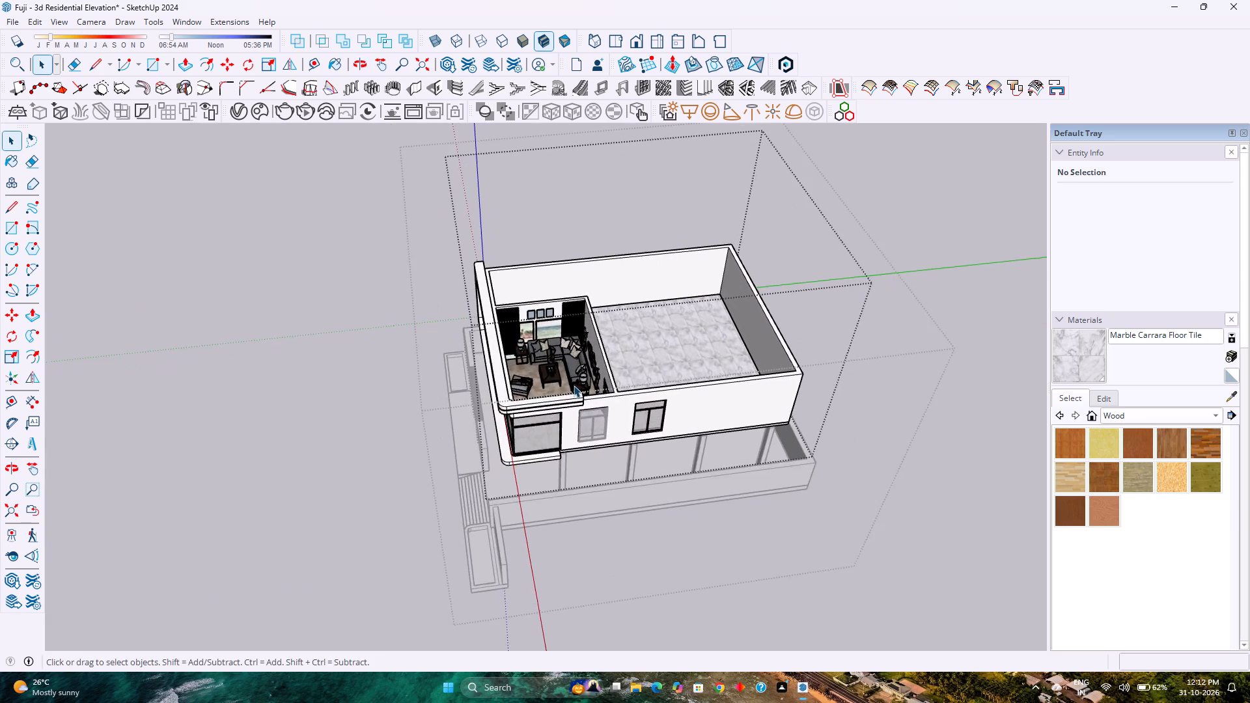
scroll(574, 385, "up", 13)
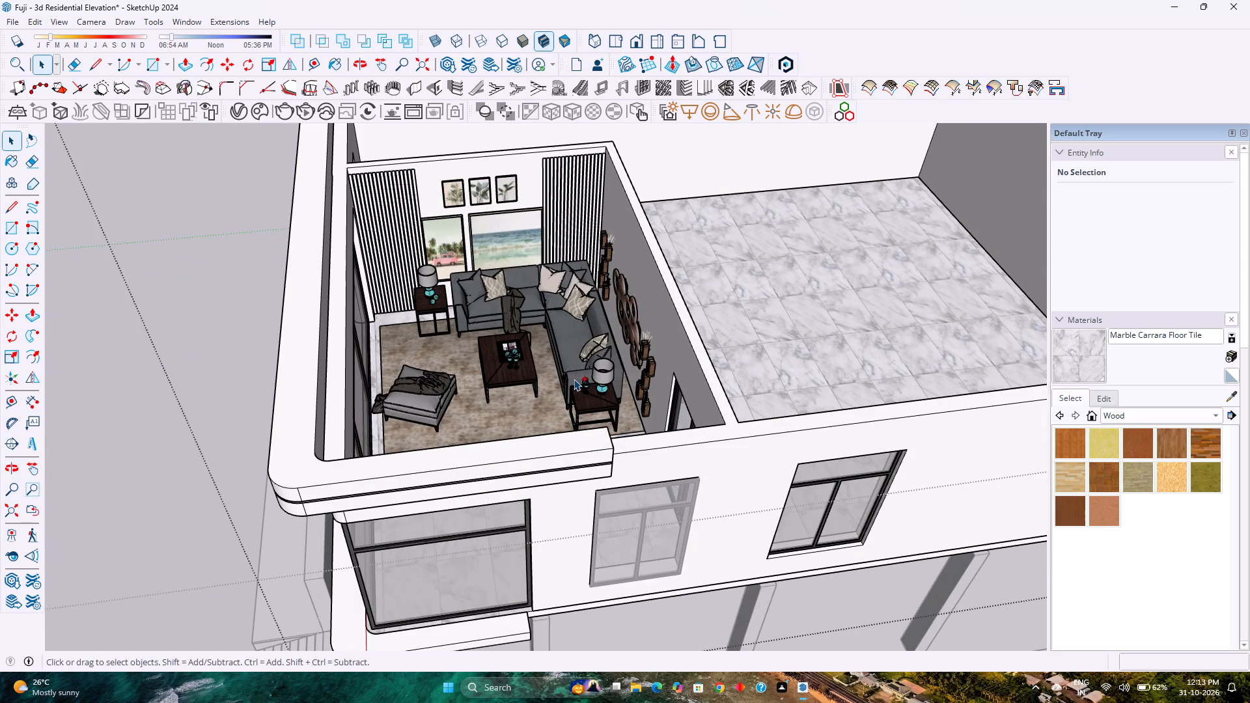
key("ctrl+v")
scroll(571, 380, "down", 3)
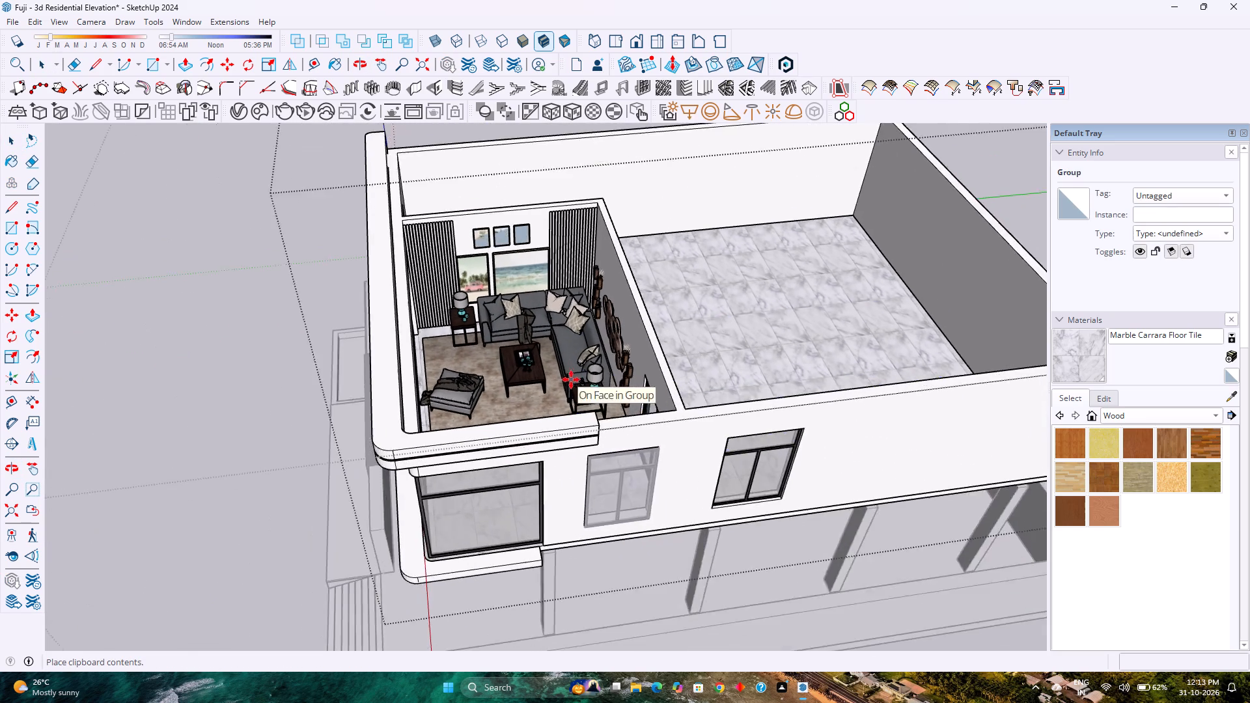
scroll(571, 379, "down", 5)
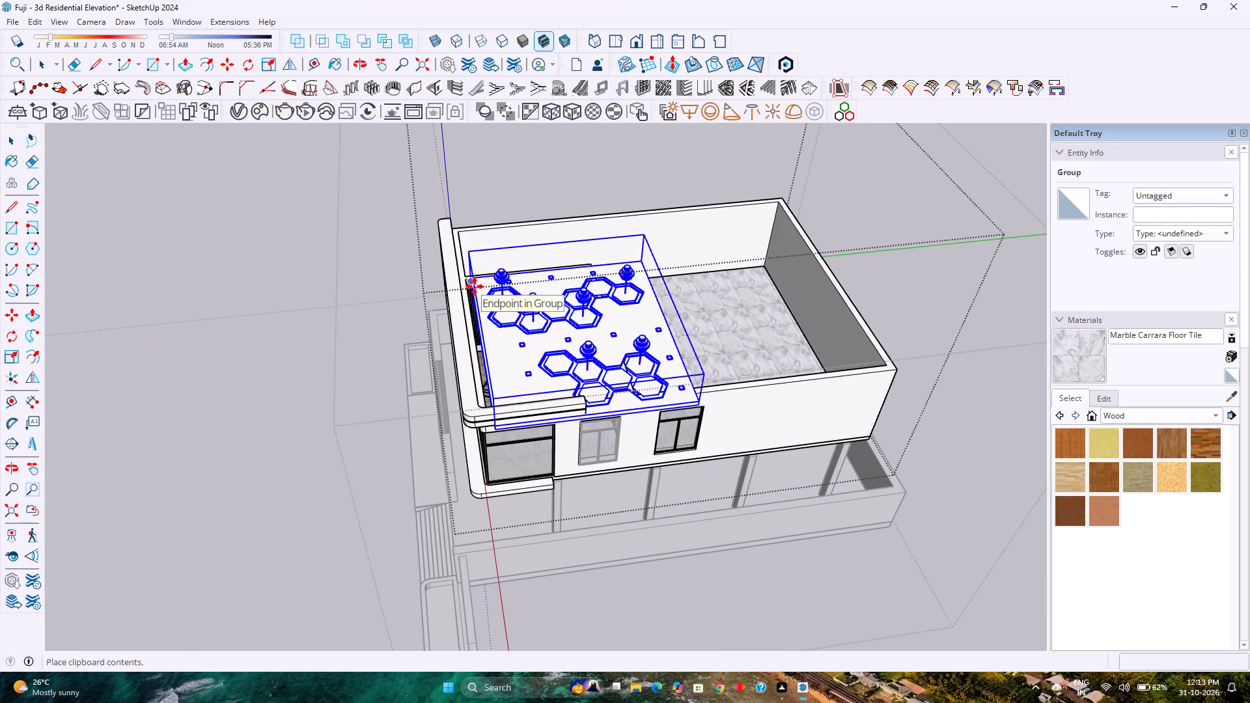
scroll(472, 286, "up", 9)
left_click(457, 274)
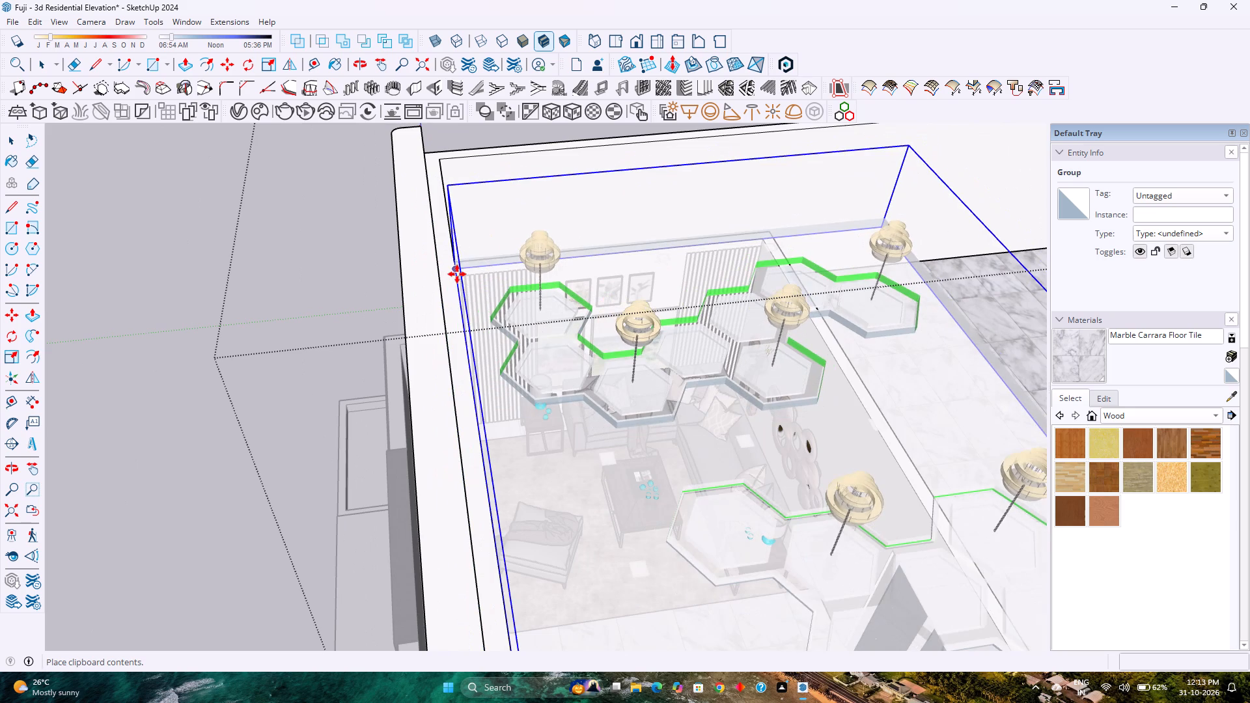
Examine how the pasted hexagon ceiling sits over the living room walls and the adjoining space.
scroll(536, 283, "down", 10)
scroll(635, 335, "up", 1)
middle_click_drag(635, 337, 407, 295)
scroll(521, 309, "down", 5)
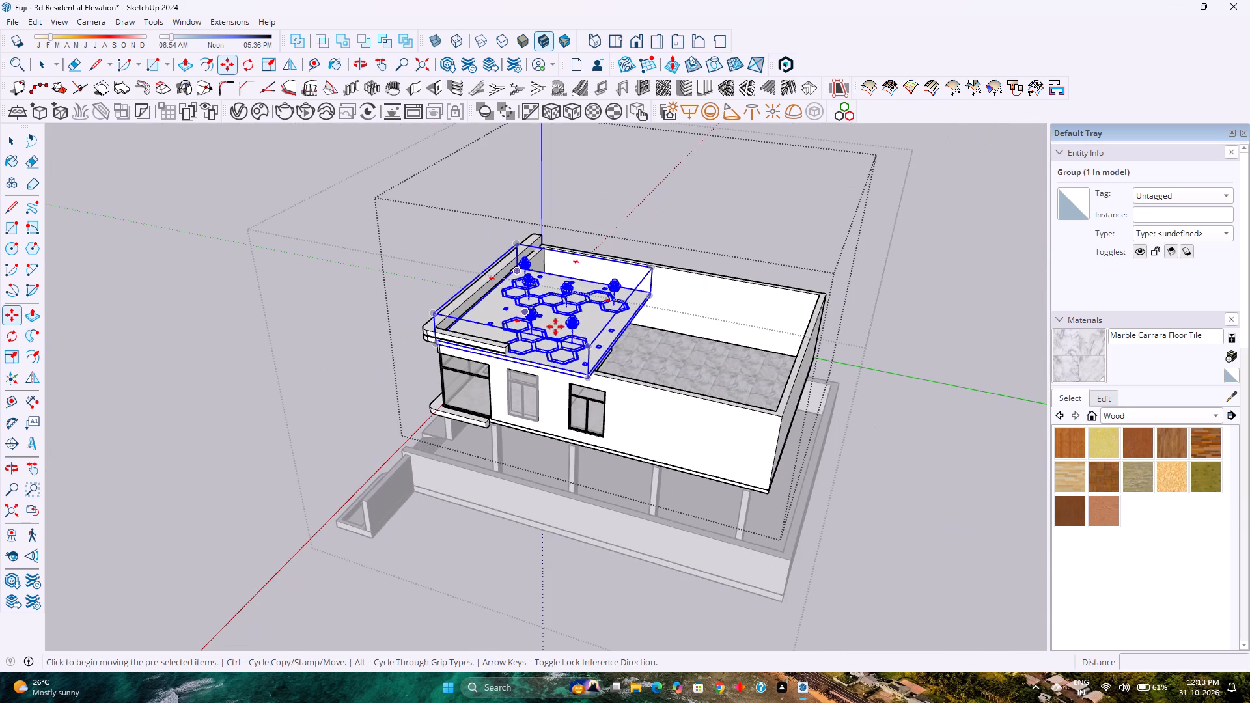
middle_click_drag(601, 342, 445, 309)
middle_click(445, 309)
scroll(681, 341, "up", 4)
scroll(626, 329, "up", 5)
scroll(655, 323, "down", 3)
scroll(569, 383, "up", 5)
scroll(569, 383, "down", 3)
scroll(569, 379, "up", 3)
scroll(569, 376, "down", 4)
scroll(569, 376, "up", 4)
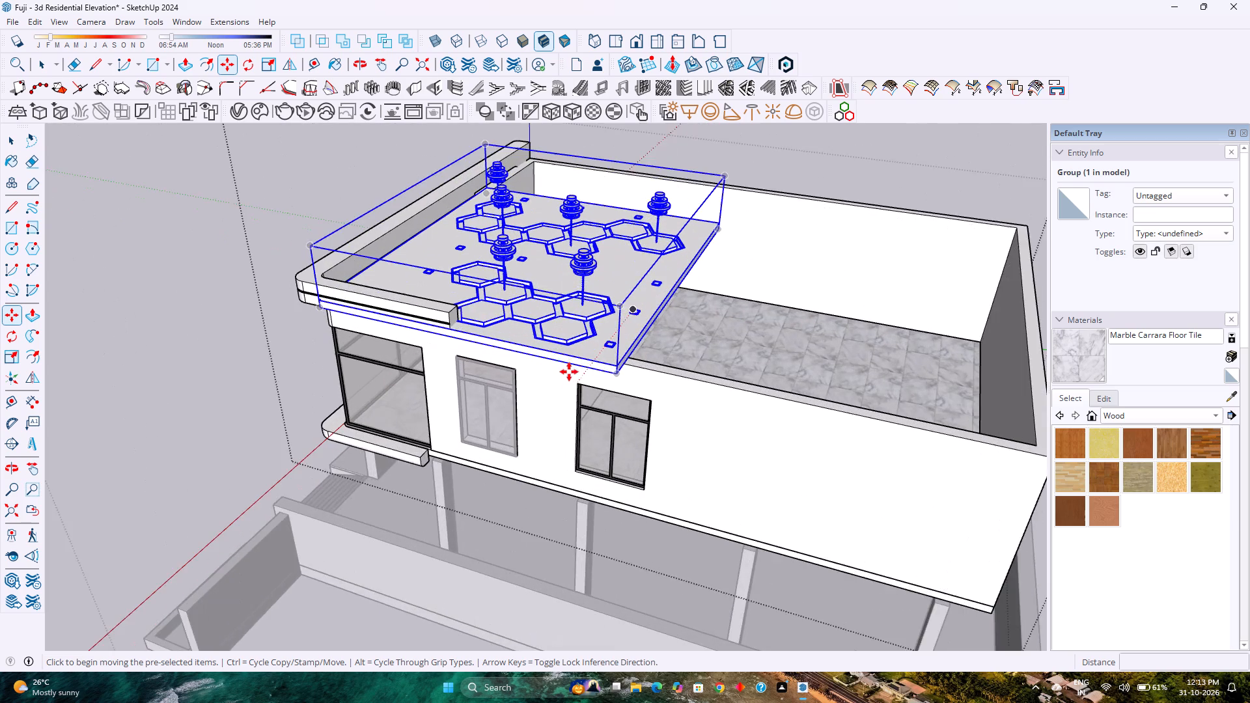
Flip the hexagon ceiling group upside down about its horizontal plane so the pendant lamps hang downward.
scroll(569, 372, "up", 15)
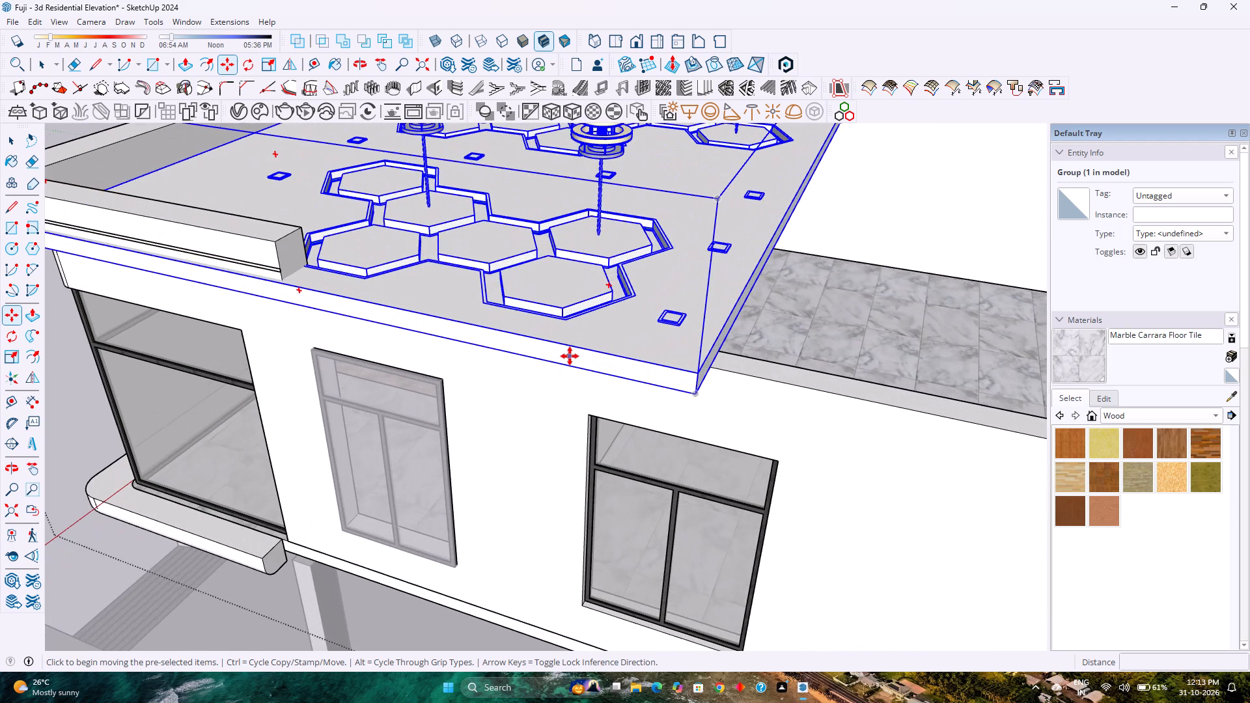
left_click(290, 68)
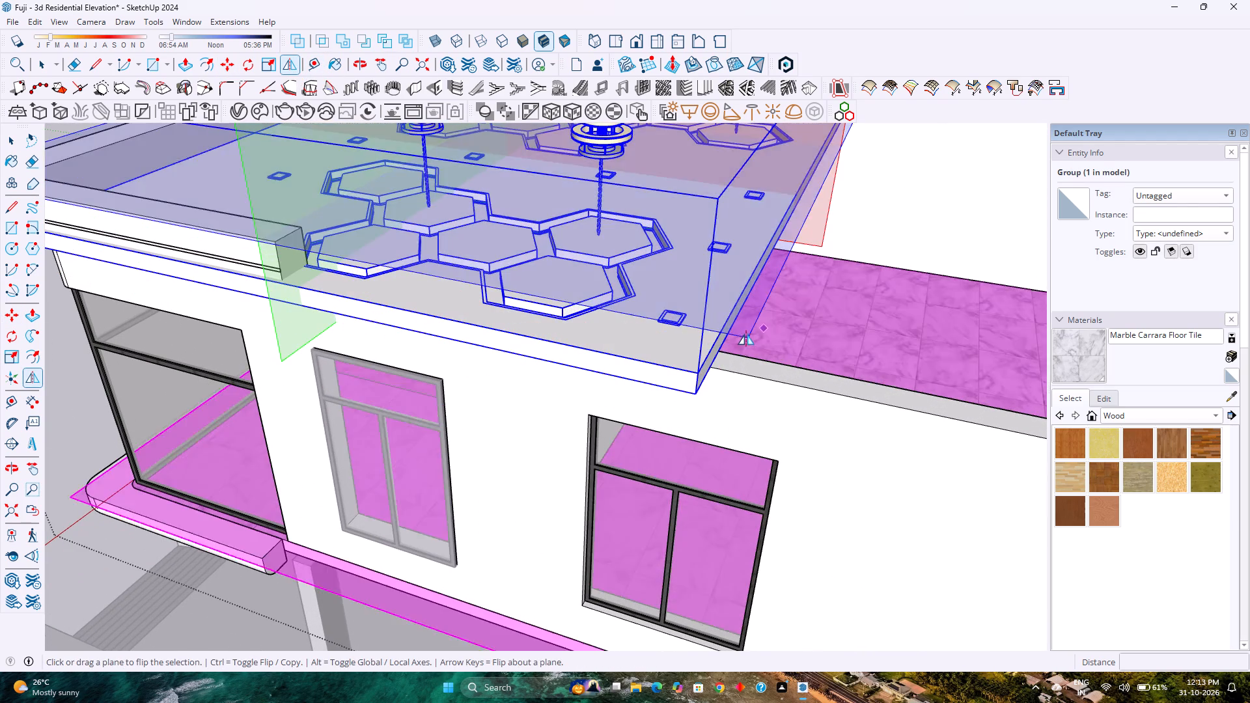
left_click(745, 335)
Move the flipped ceiling group by its corner onto the inside corner of the living room's parapet walls.
scroll(621, 361, "down", 11)
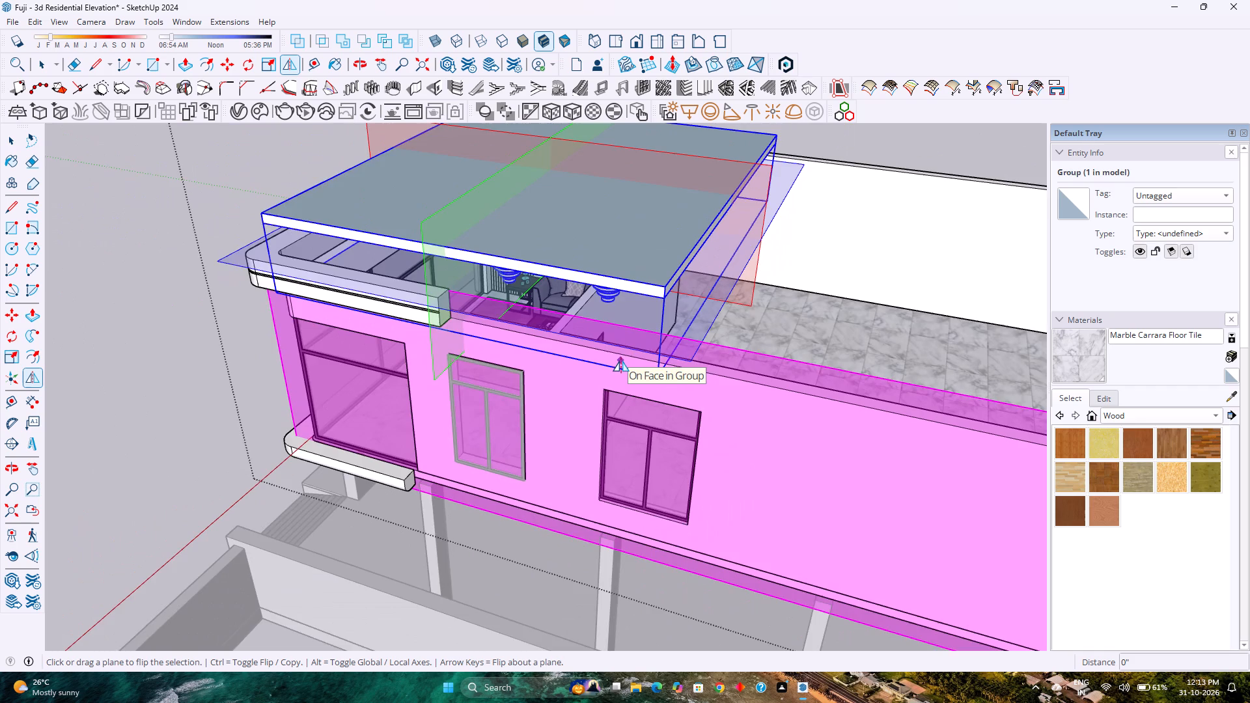
scroll(621, 361, "down", 3)
key("m")
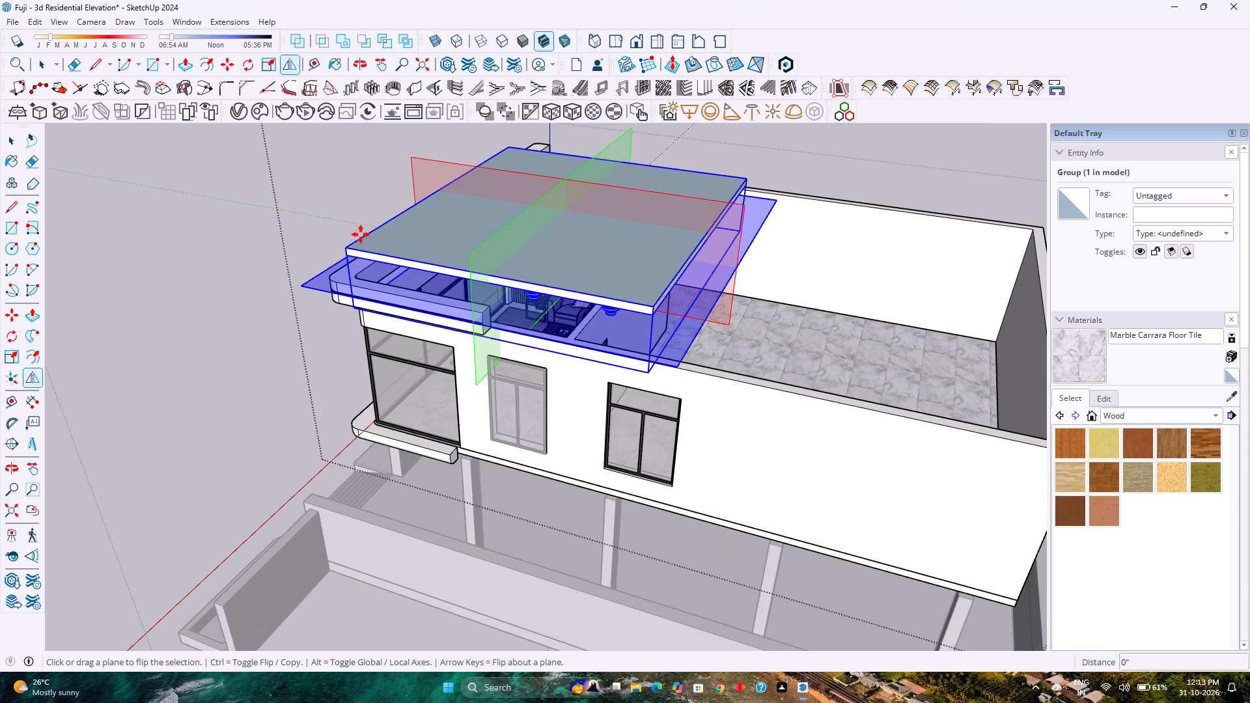
left_click(348, 245)
scroll(413, 288, "up", 7)
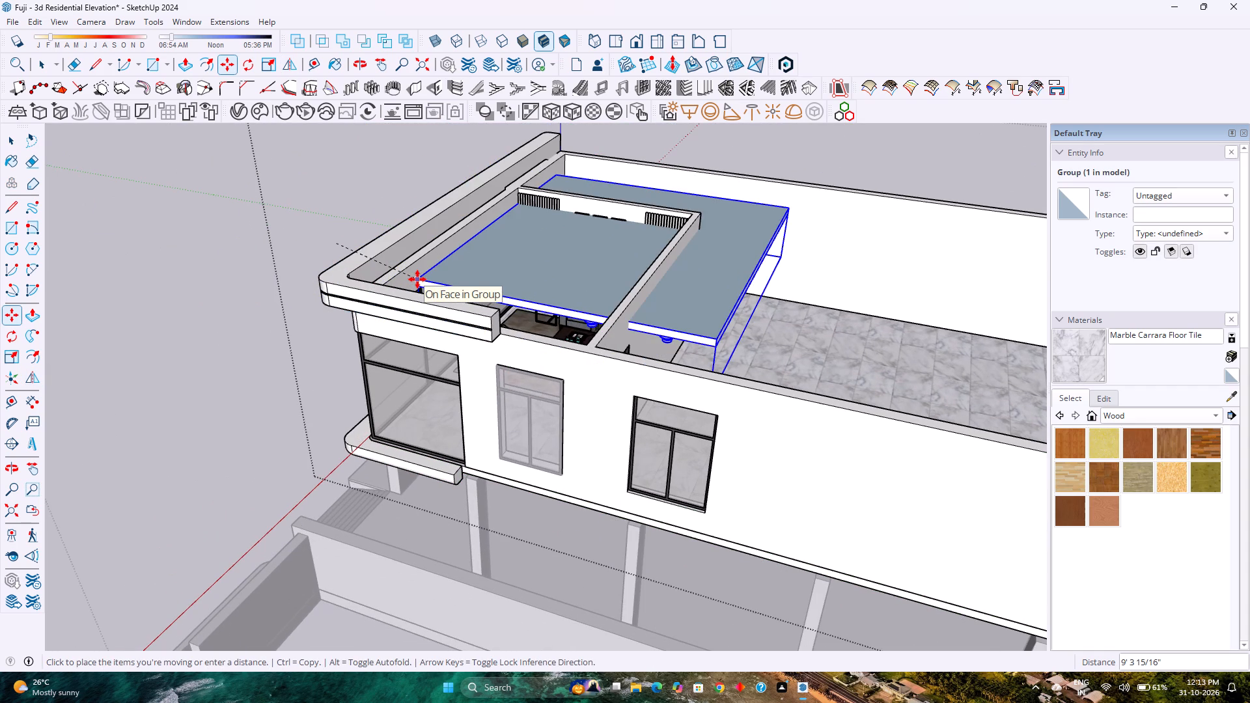
scroll(441, 263, "up", 3)
middle_click_drag(441, 265, 286, 555)
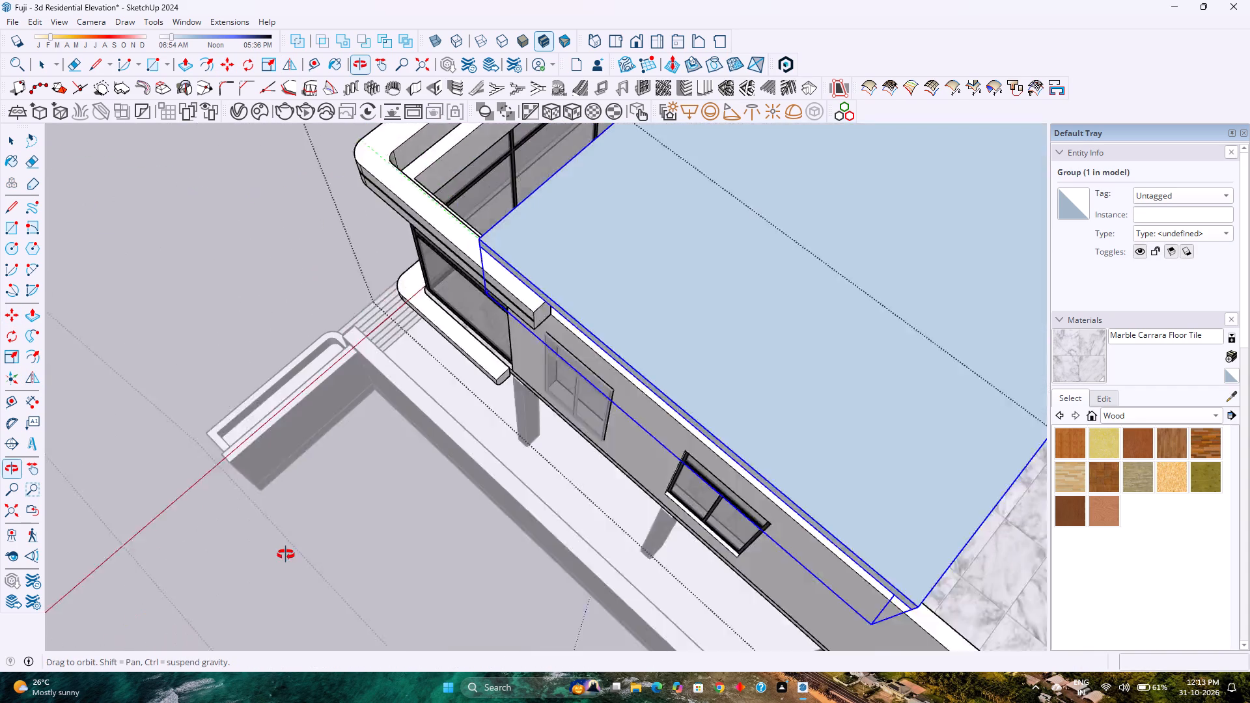
middle_click_drag(286, 555, 283, 562)
scroll(441, 288, "down", 4)
scroll(525, 212, "down", 1)
scroll(467, 160, "up", 17)
middle_click_drag(467, 167, 449, 237)
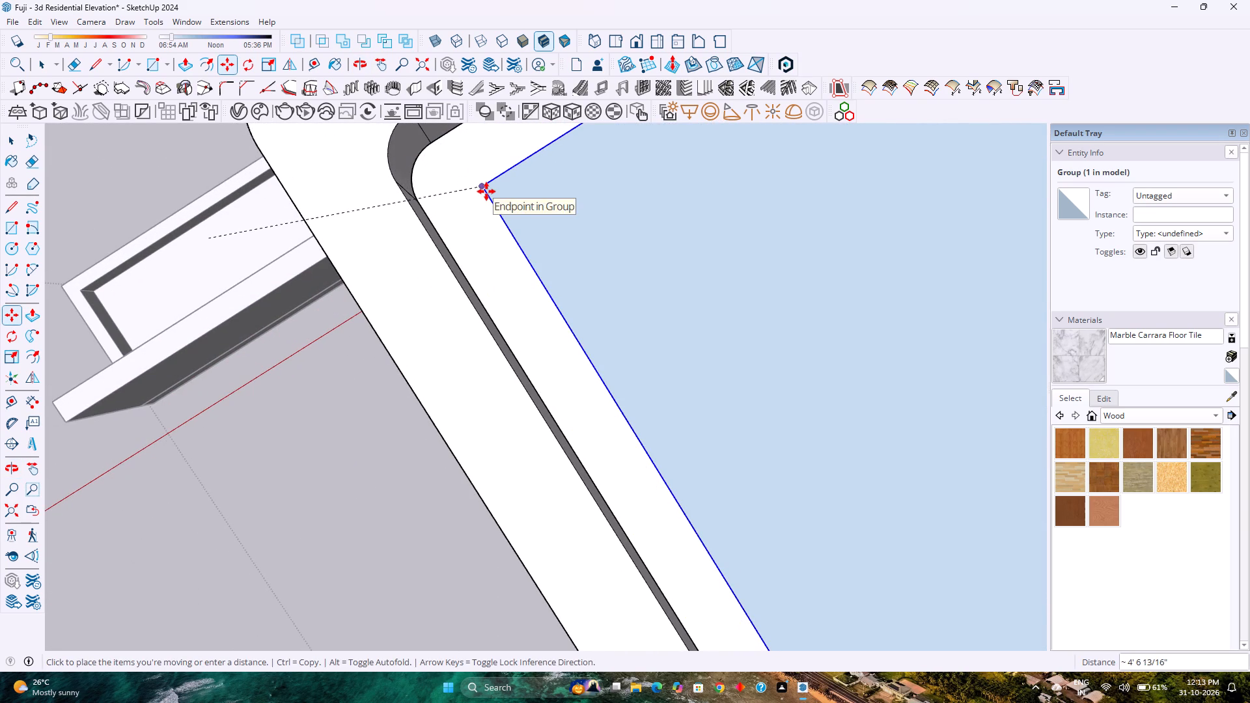
left_click(486, 191)
Scale the ceiling group along the red axis to about 0.92 so its edge meets the living room side wall.
scroll(435, 258, "down", 20)
scroll(435, 258, "down", 7)
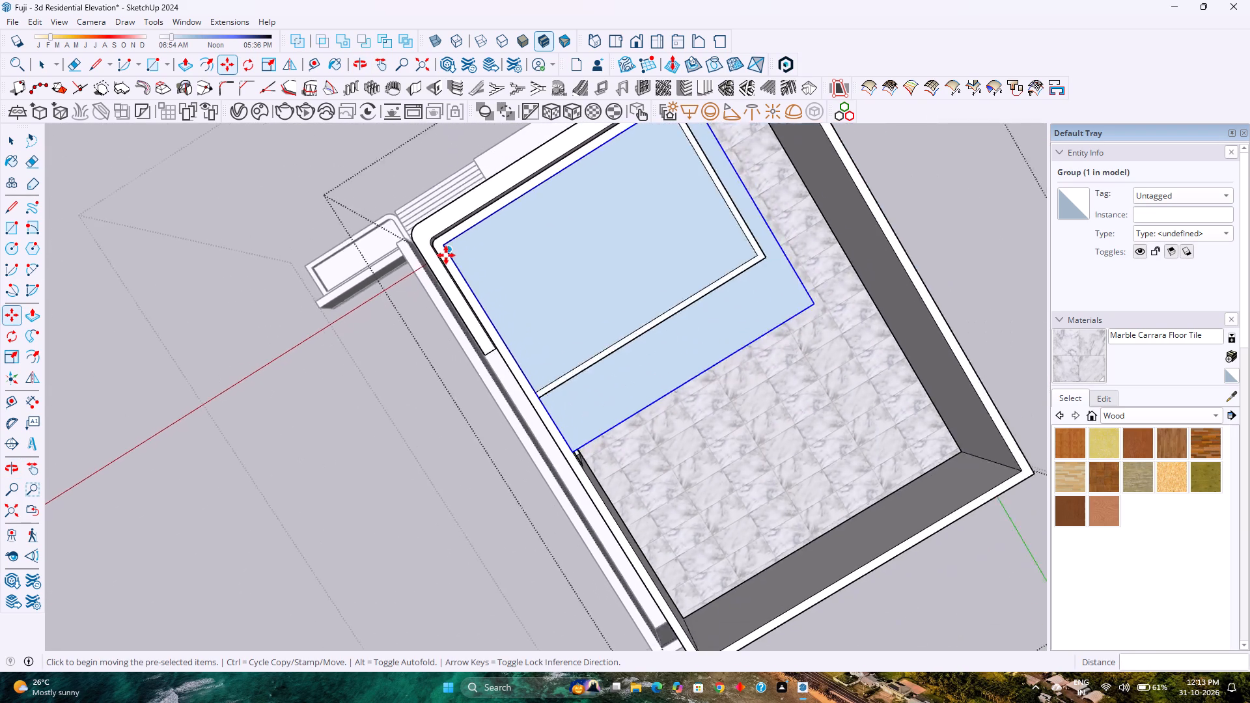
scroll(446, 255, "down", 2)
key("s")
scroll(650, 221, "up", 11)
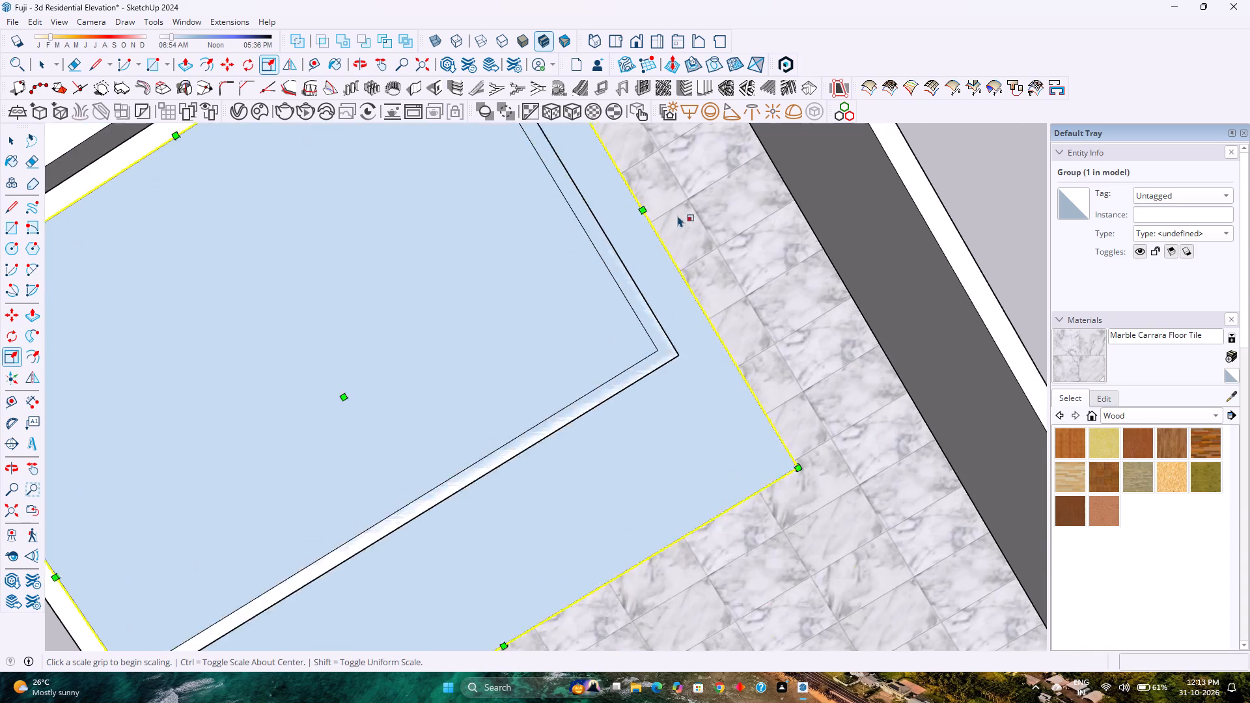
scroll(678, 215, "up", 2)
middle_click_drag(674, 219, 501, 264)
middle_click_drag(501, 264, 451, 426)
scroll(452, 387, "down", 1)
left_click(508, 225)
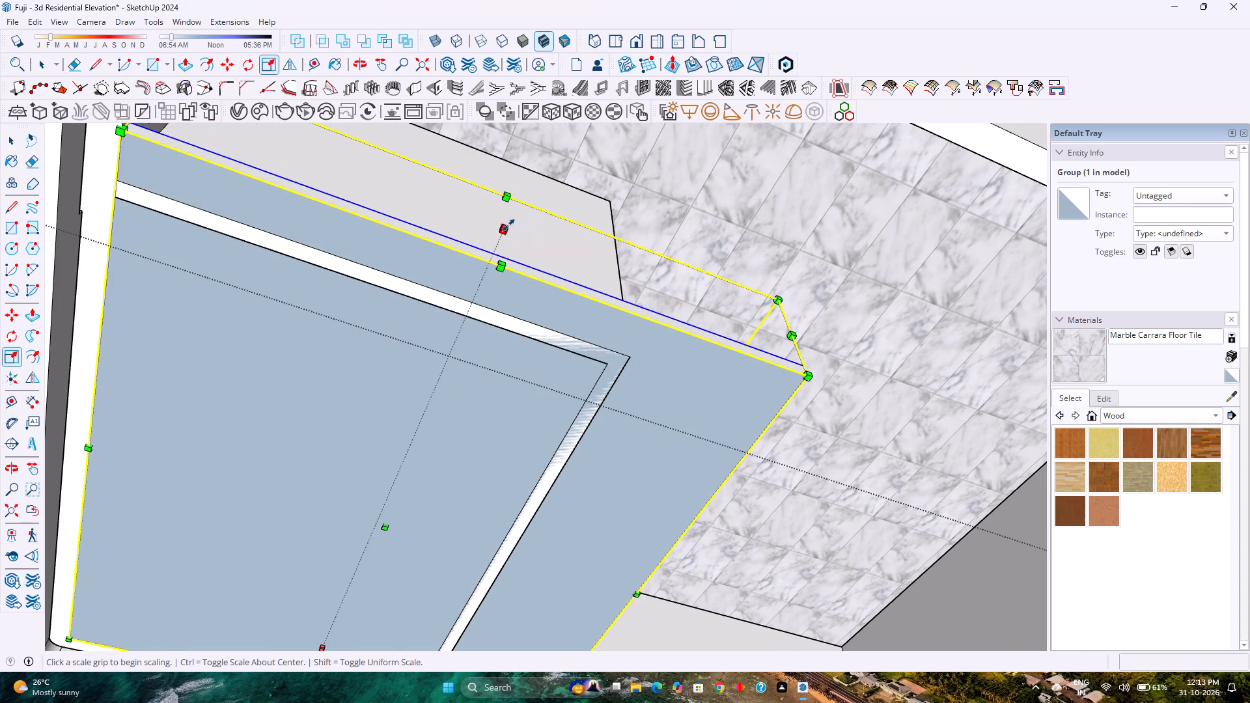
left_click(456, 317)
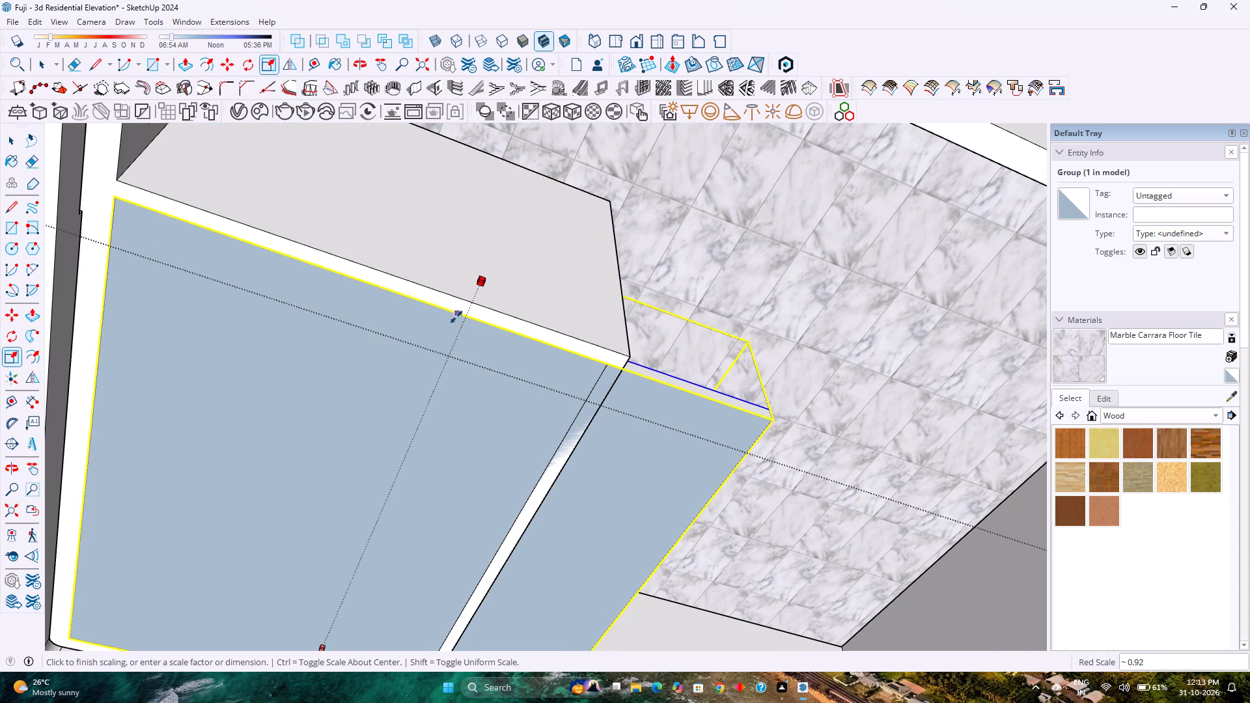
Scale the ceiling group along the green axis so its edge meets the partition wall beside the marble-floored space.
scroll(489, 299, "down", 5)
middle_click_drag(499, 338, 549, 195)
scroll(579, 202, "down", 7)
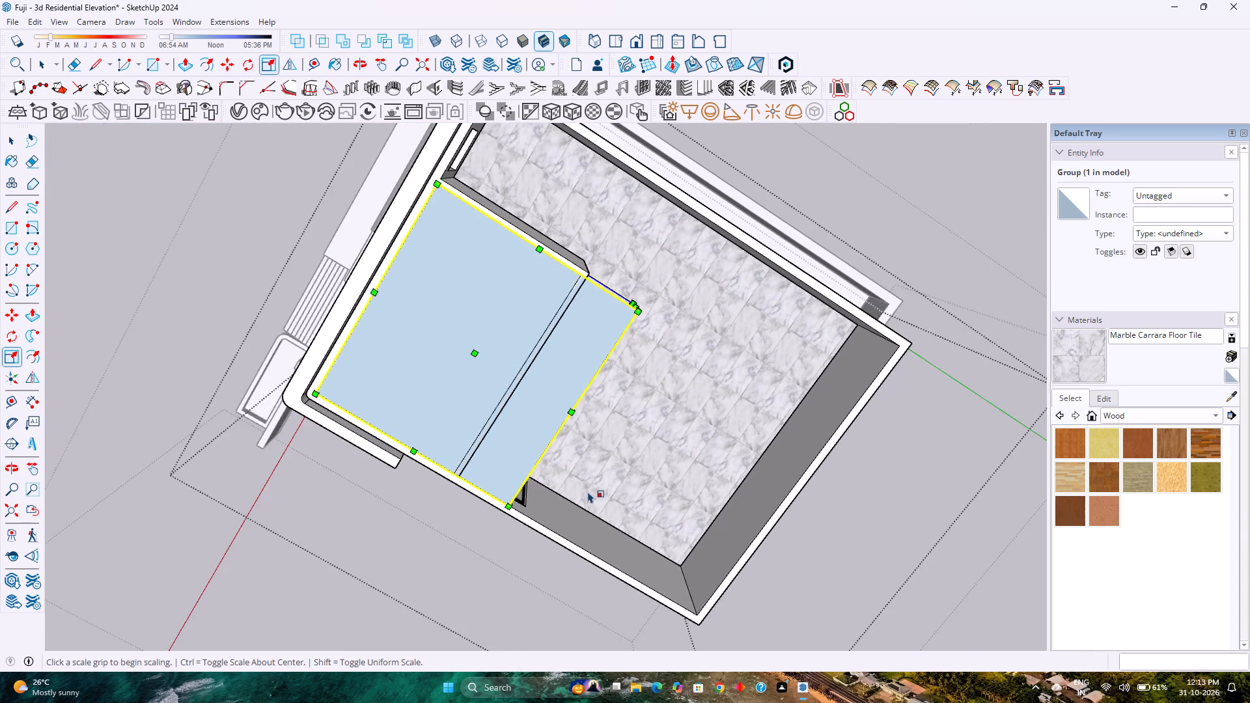
middle_click_drag(583, 484, 437, 302)
middle_click(437, 302)
scroll(596, 292, "down", 1)
scroll(596, 292, "up", 7)
middle_click_drag(595, 292, 329, 200)
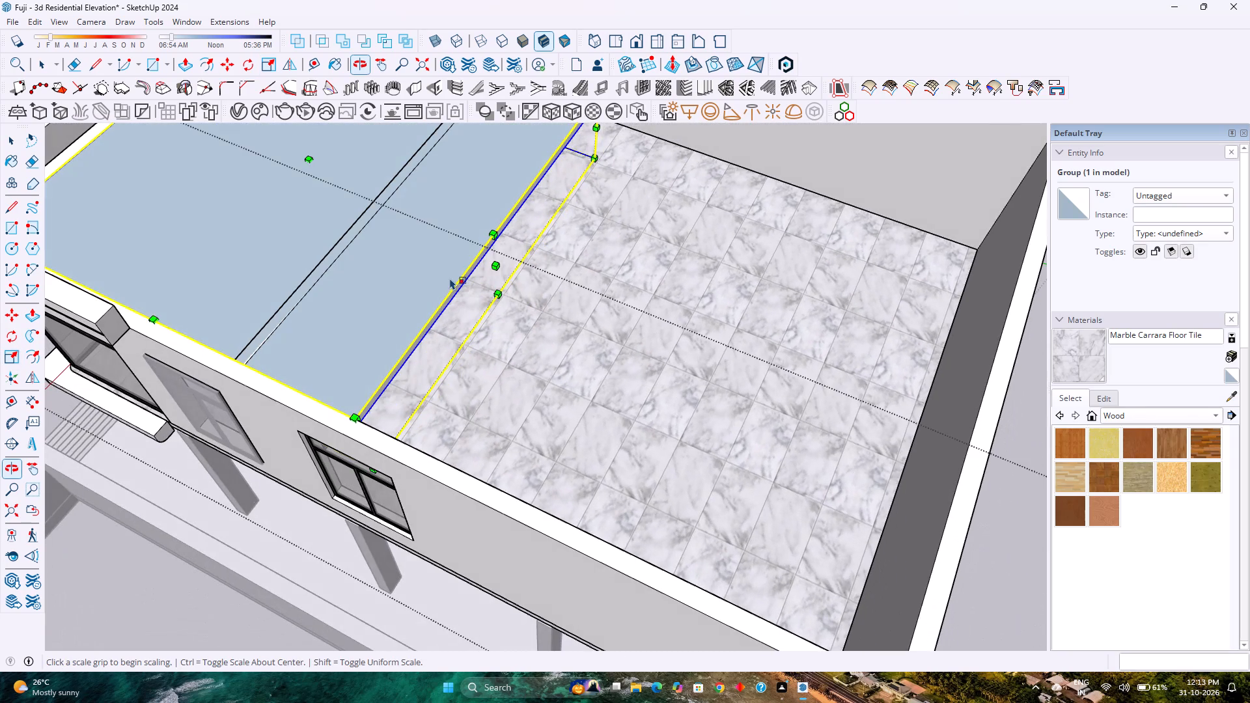
left_click(495, 264)
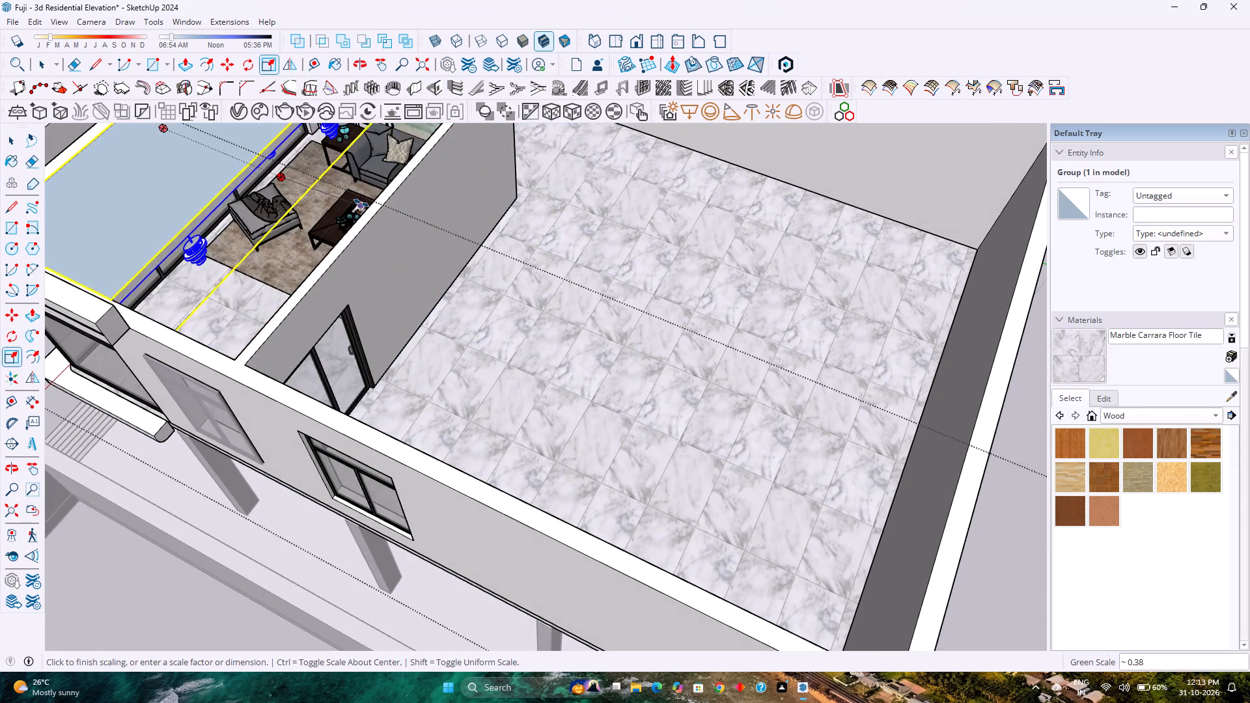
left_click(366, 209)
Examine the fitted hexagon ceiling and hanging pendant lamps through the living room's corner glazing.
scroll(362, 235, "down", 11)
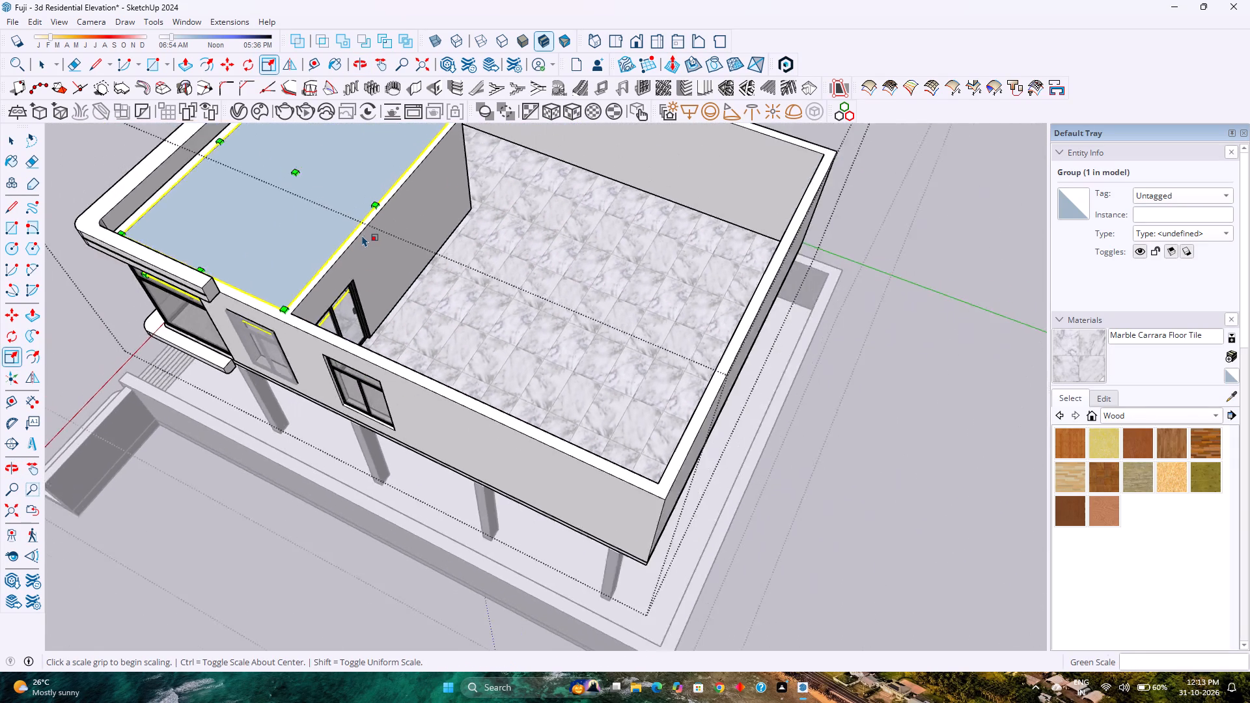
scroll(362, 235, "down", 3)
middle_click_drag(281, 317, 537, 171)
scroll(548, 169, "down", 5)
middle_click_drag(326, 342, 516, 204)
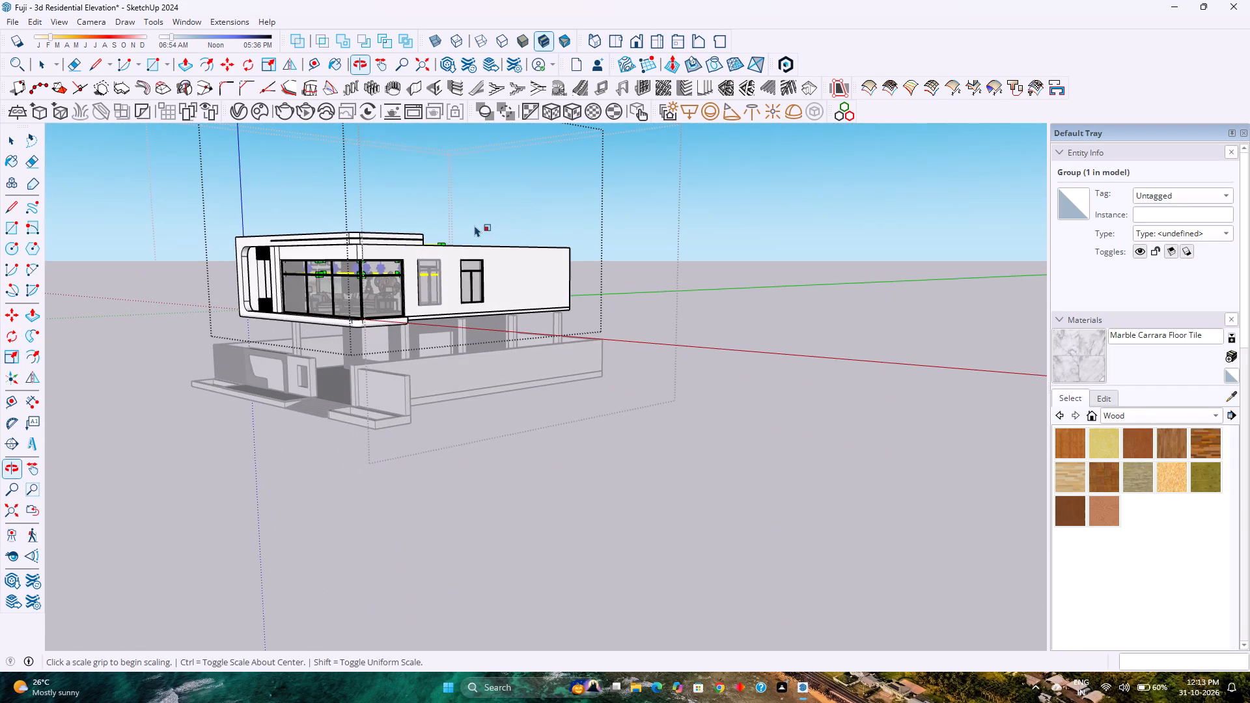
key("space")
scroll(326, 282, "up", 16)
middle_click_drag(357, 284, 416, 234)
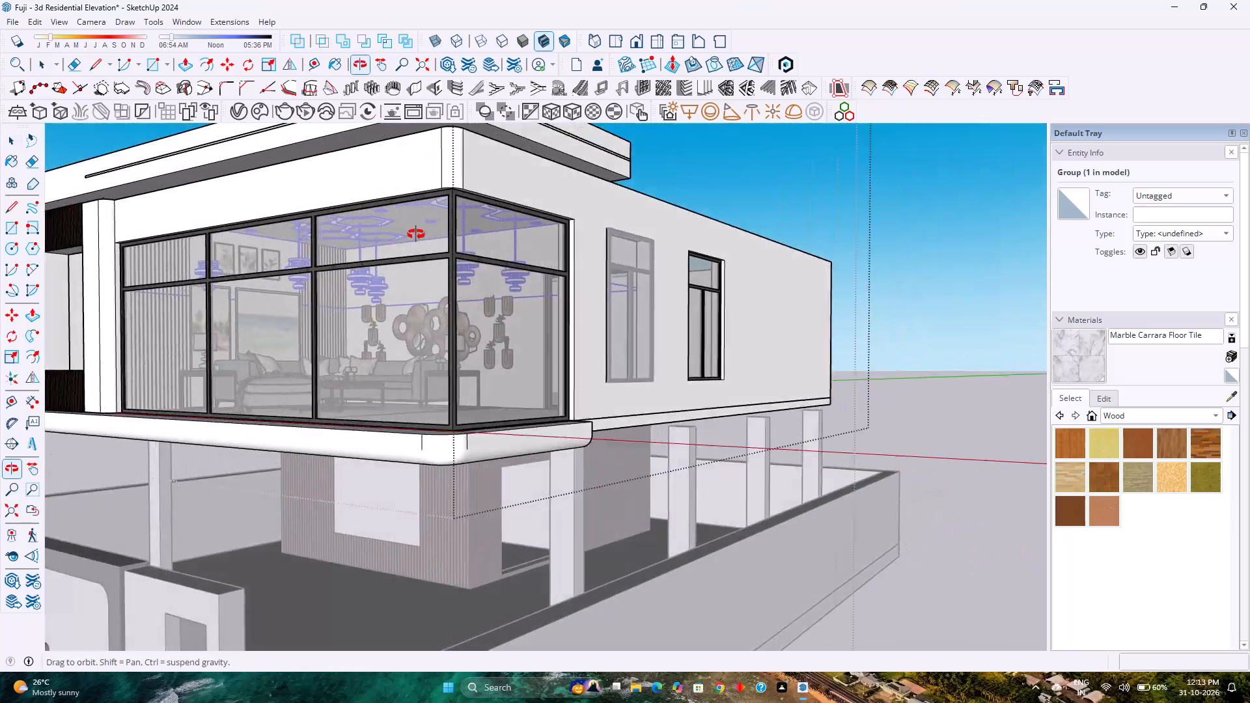
middle_click_drag(416, 234, 463, 217)
scroll(423, 246, "up", 8)
key("Escape")
scroll(423, 242, "up", 7)
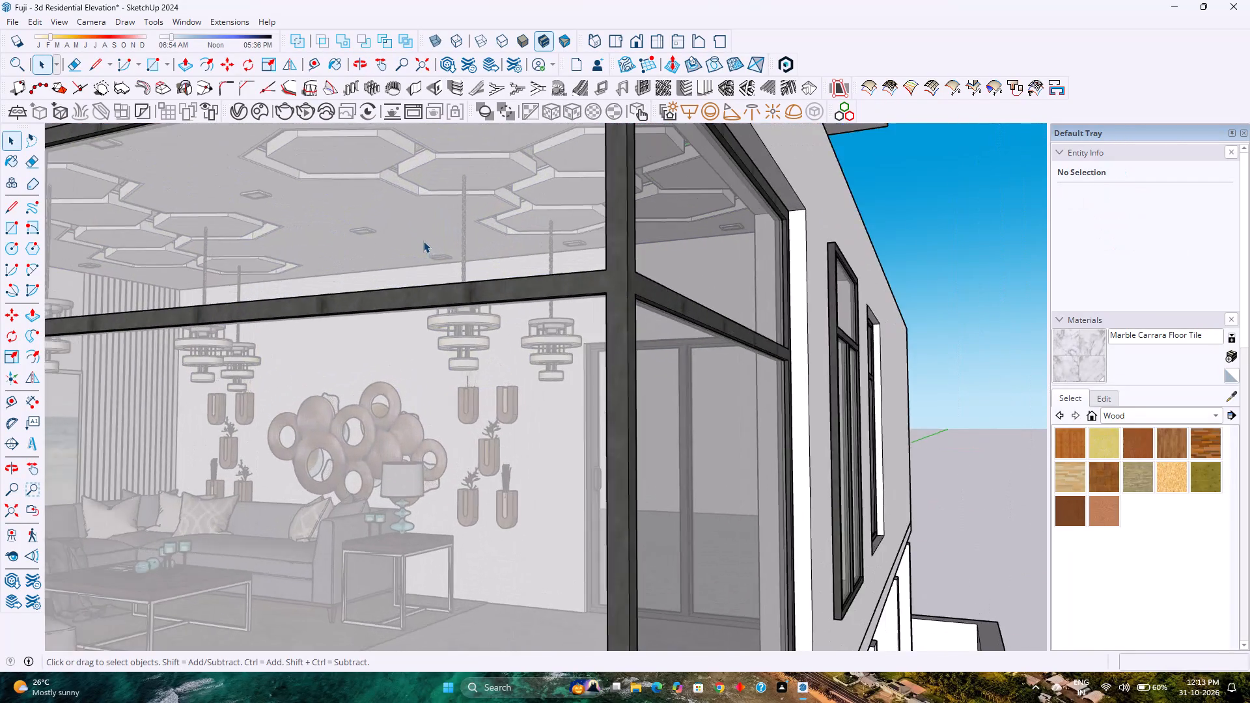
middle_click(423, 241)
middle_click_drag(421, 242, 296, 281)
scroll(374, 191, "up", 2)
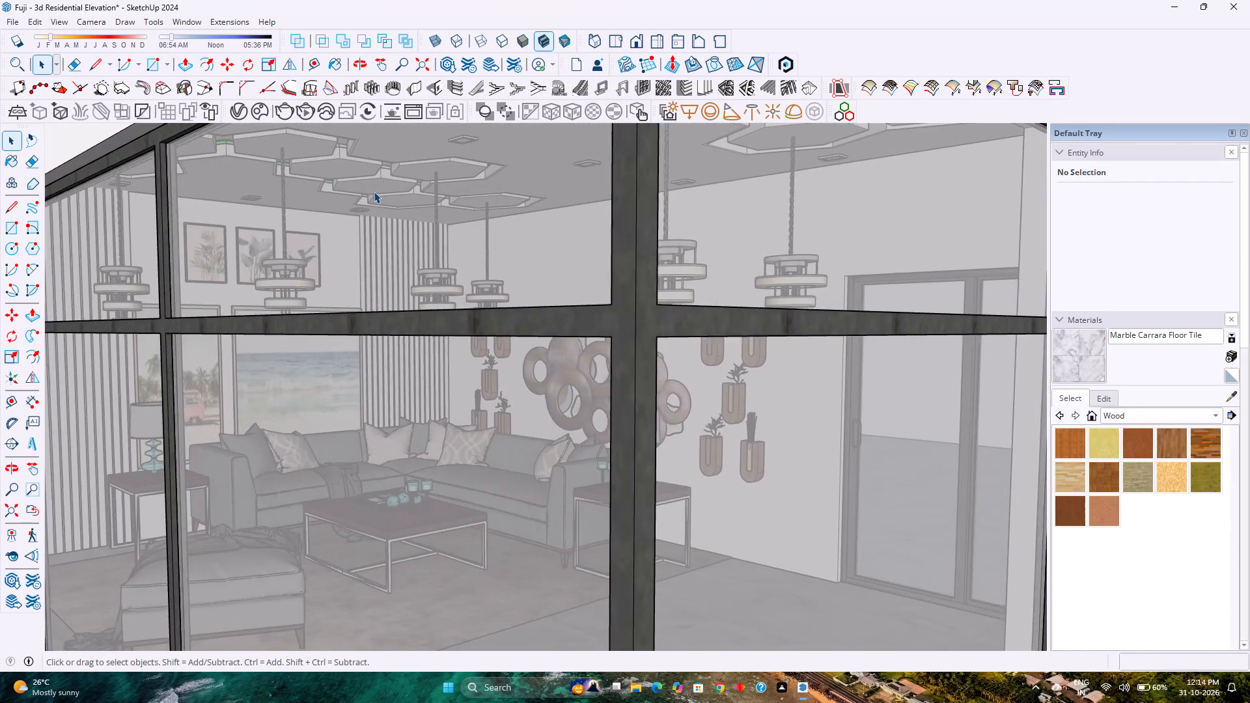
Raise the ceiling group 6 inches along the blue axis.
scroll(374, 191, "down", 5)
middle_click_drag(381, 192, 297, 352)
scroll(303, 312, "down", 10)
middle_click_drag(370, 244, 335, 480, "shift")
middle_click(335, 480)
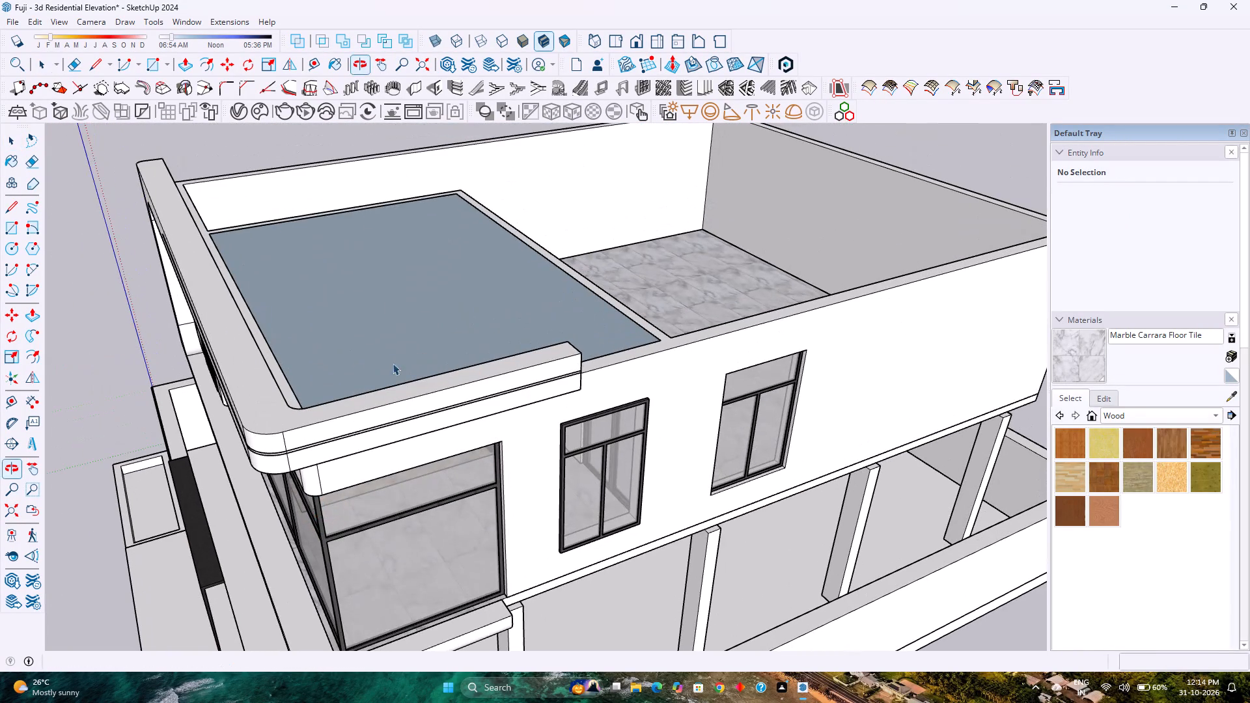
left_click(446, 286)
double_click(446, 286)
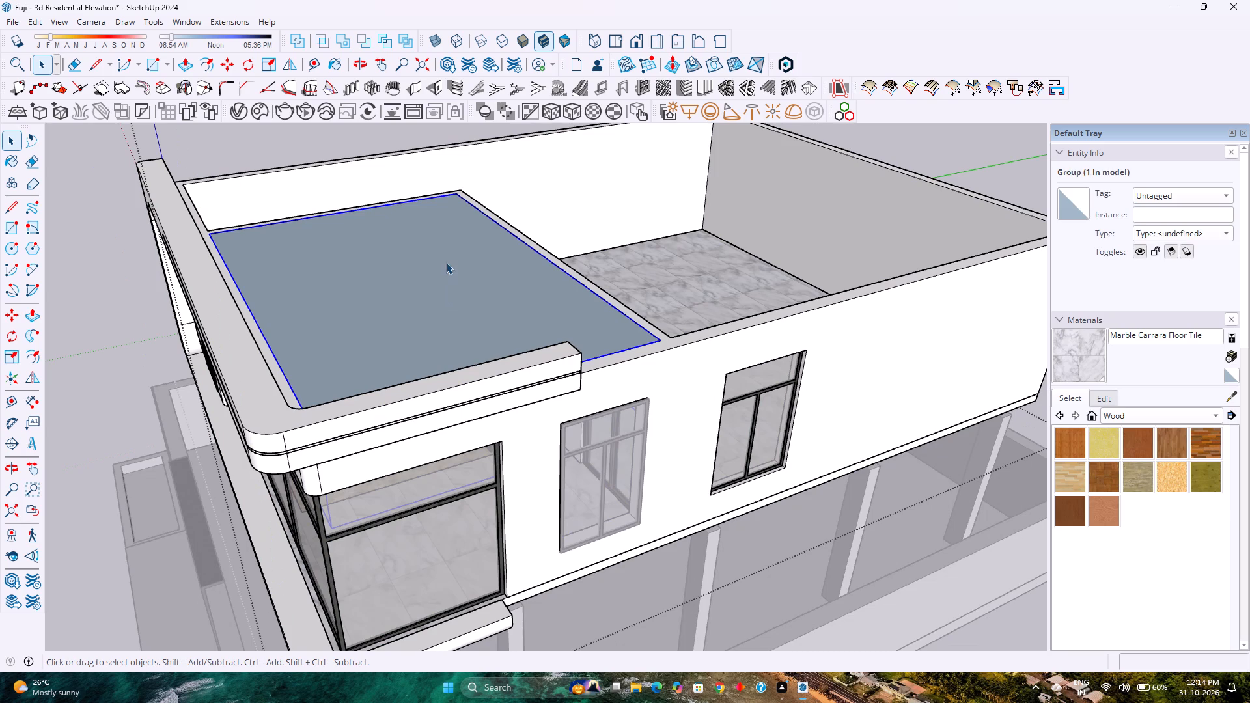
key("m")
left_click(456, 196)
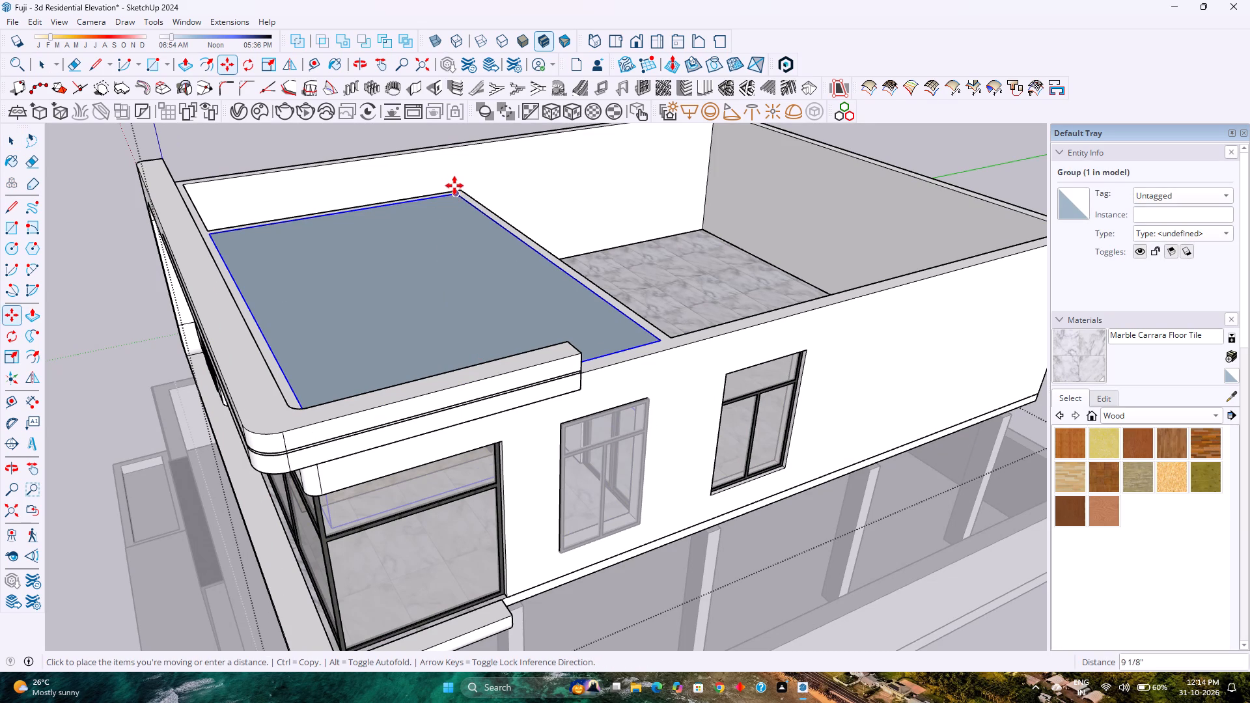
key("Up")
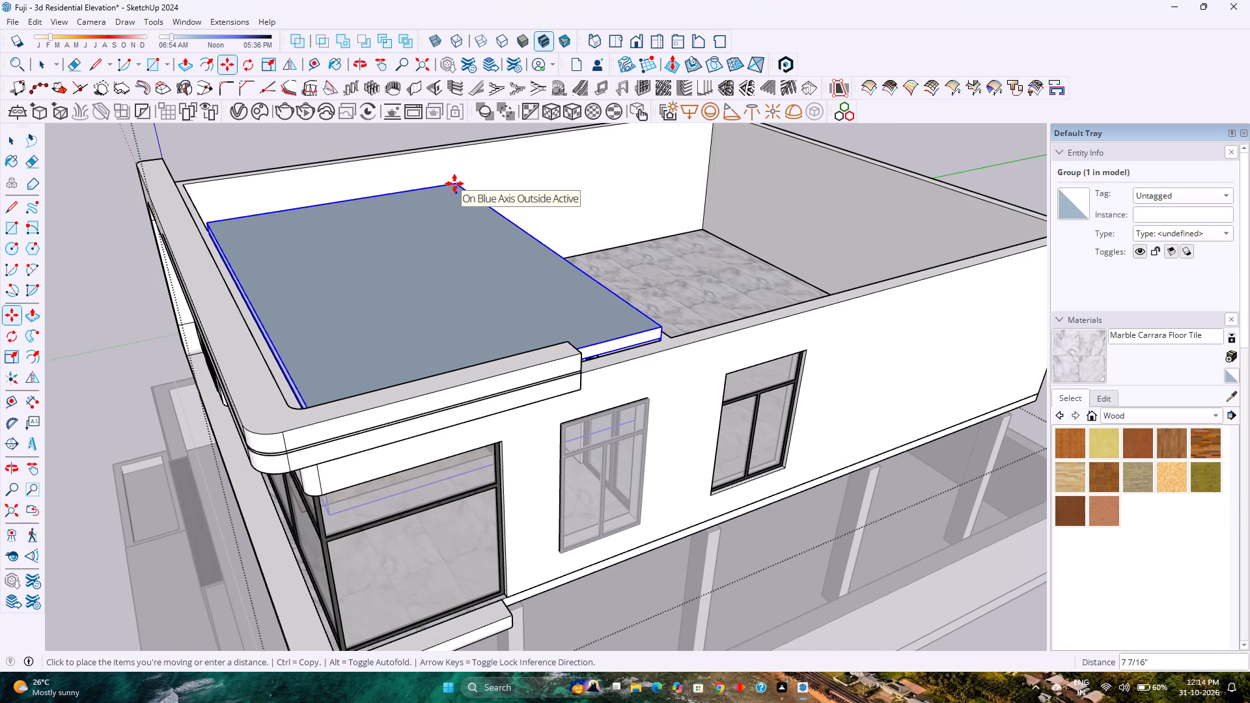
key("6")
key("Return")
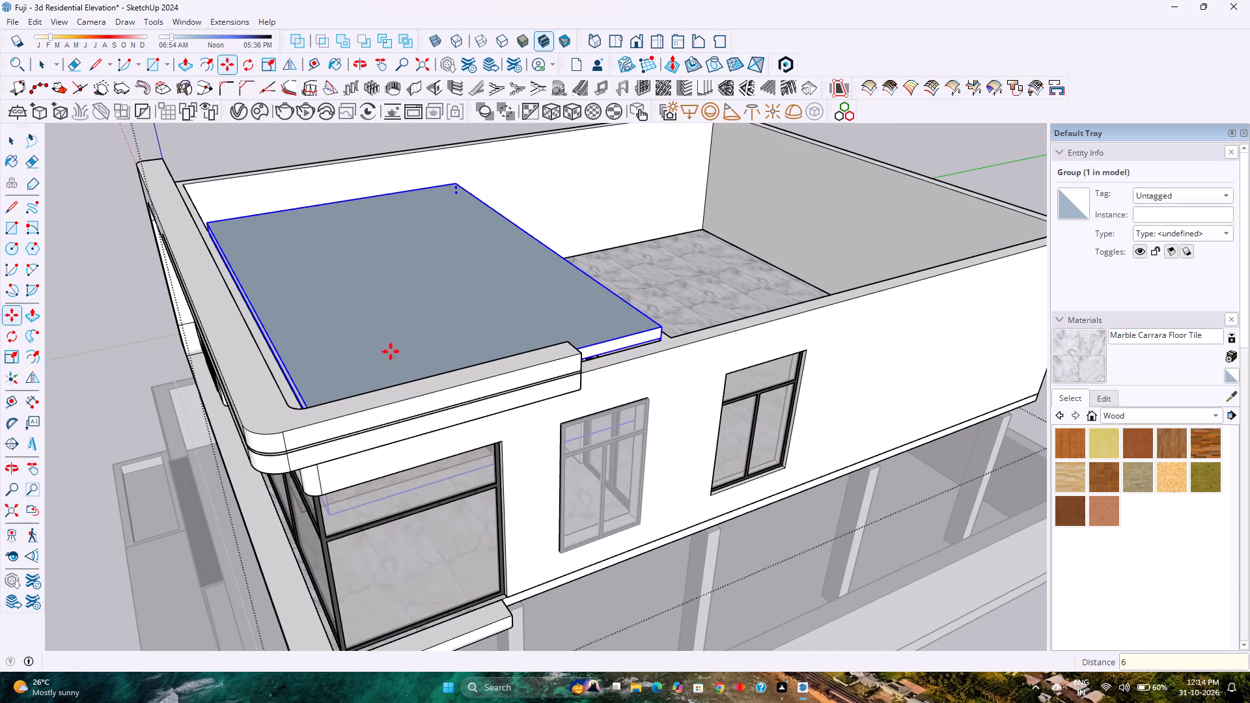
Examine the ceiling and pendant lamp height through the living room's corner glazing.
scroll(387, 360, "down", 5)
middle_click_drag(400, 400, 407, 266)
middle_click_drag(407, 404, 430, 342)
scroll(436, 324, "up", 2)
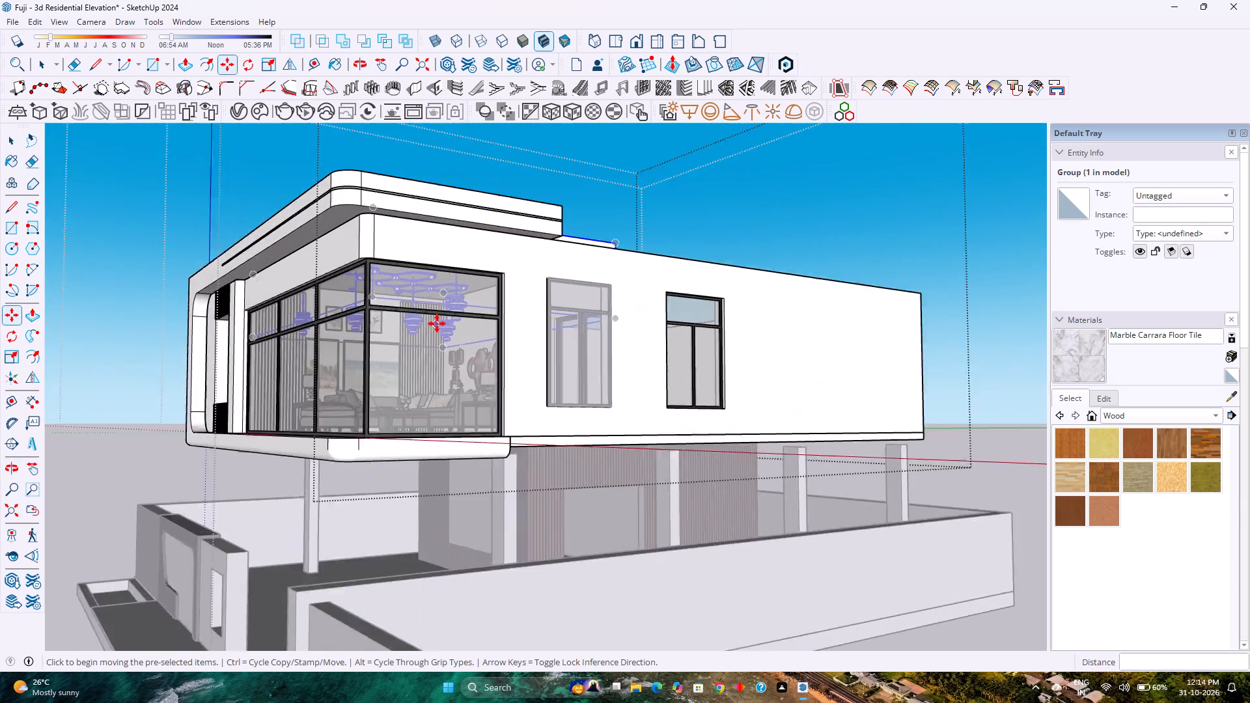
scroll(437, 324, "up", 12)
middle_click(440, 307)
middle_click_drag(440, 307, 443, 346)
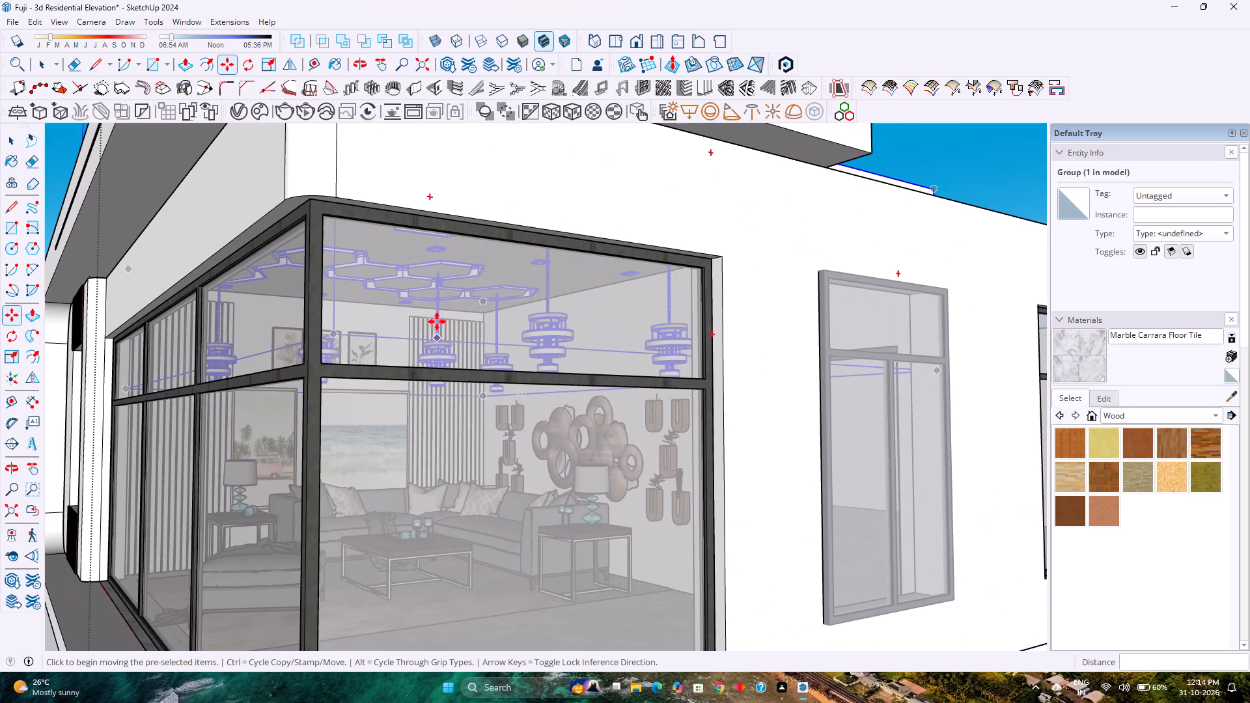
middle_click_drag(441, 312, 428, 396)
Lower the ceiling group 4 inches along the blue axis.
scroll(428, 371, "down", 10)
middle_click_drag(439, 344, 384, 596, "shift")
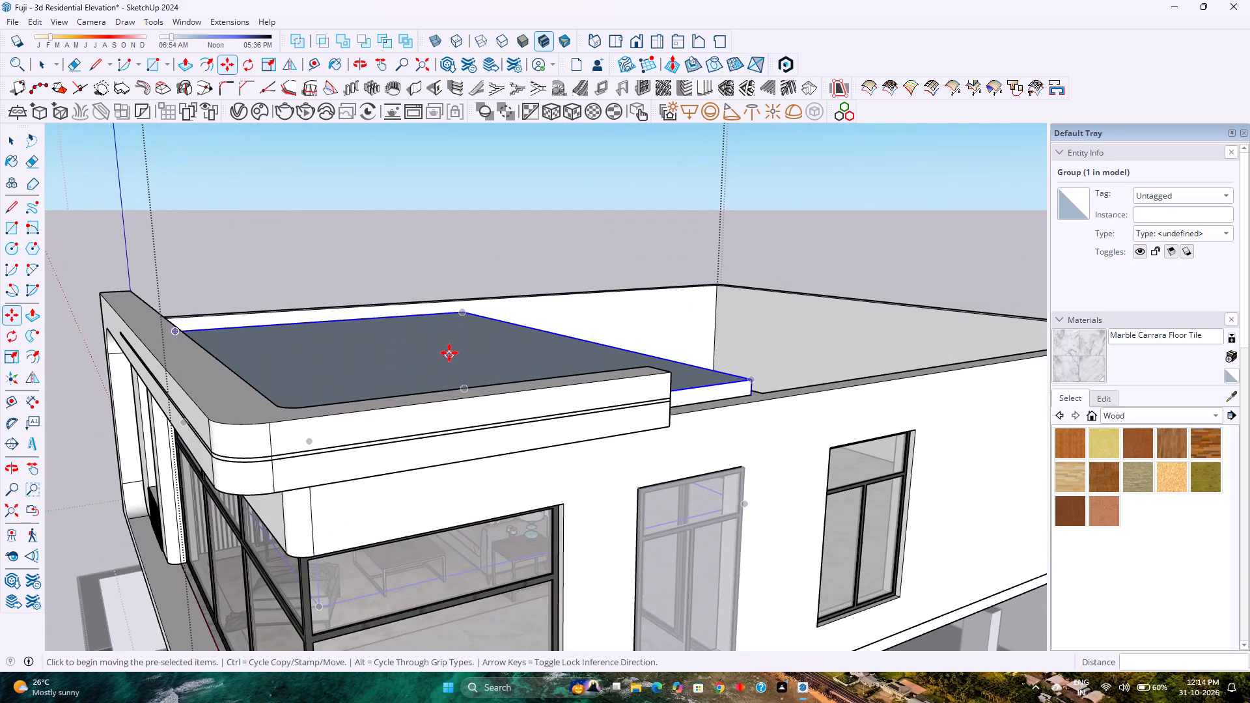
middle_click_drag(449, 357, 423, 514, "shift")
middle_click_drag(462, 465, 387, 480)
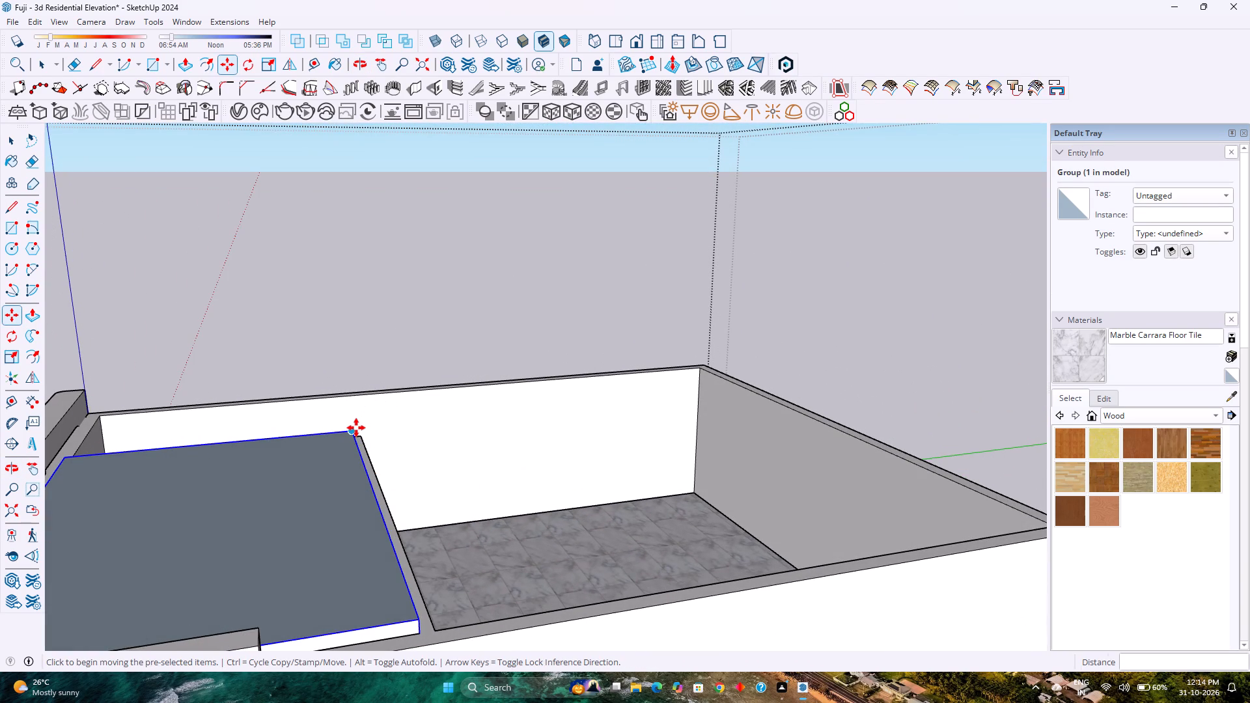
left_click(355, 428)
key("Up")
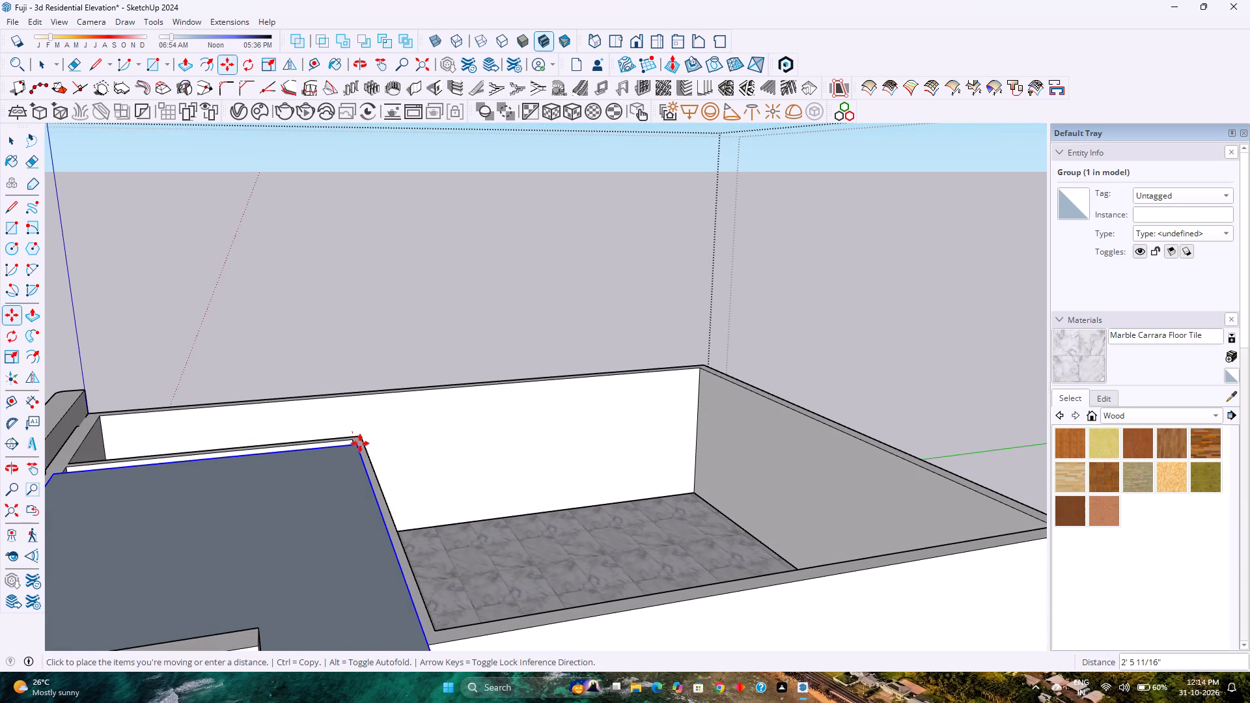
key("4")
key("Return")
Check the ceiling underside and lamp height against the top frame of the living room window.
scroll(335, 471, "down", 3)
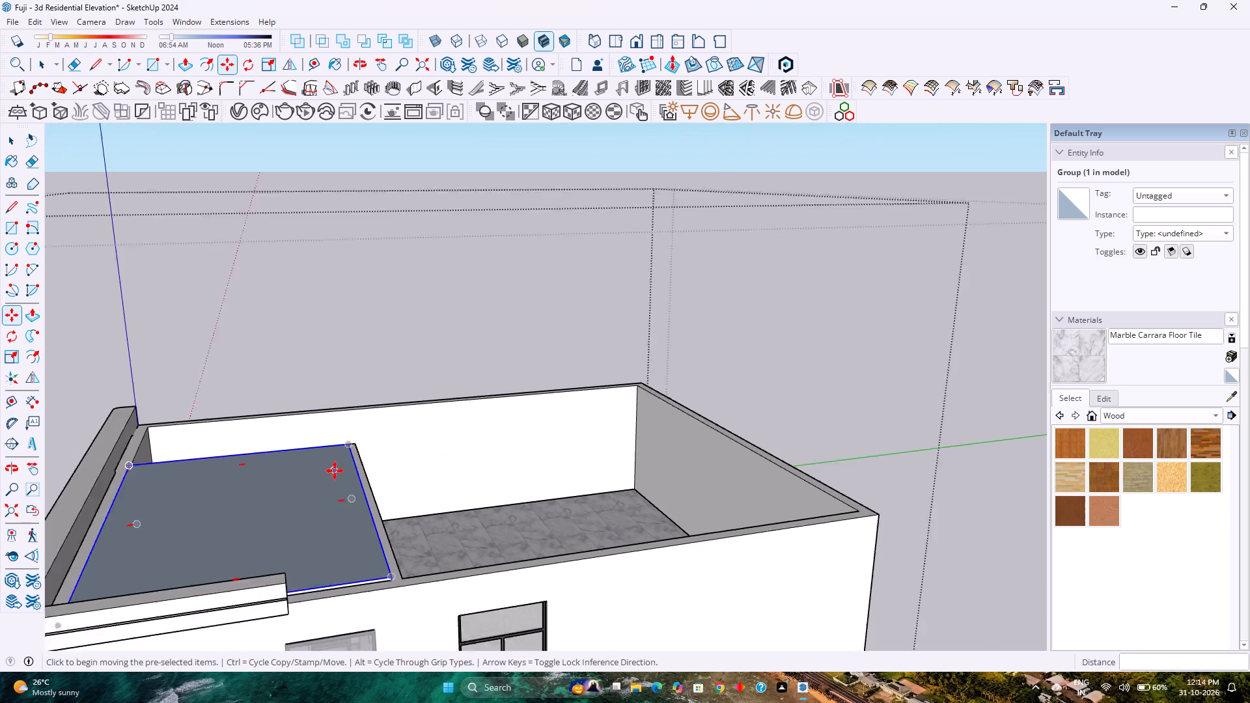
scroll(335, 471, "down", 2)
middle_click_drag(320, 508, 366, 386)
scroll(377, 383, "down", 2)
middle_click_drag(268, 443, 274, 438)
scroll(268, 443, "up", 17)
middle_click(274, 438)
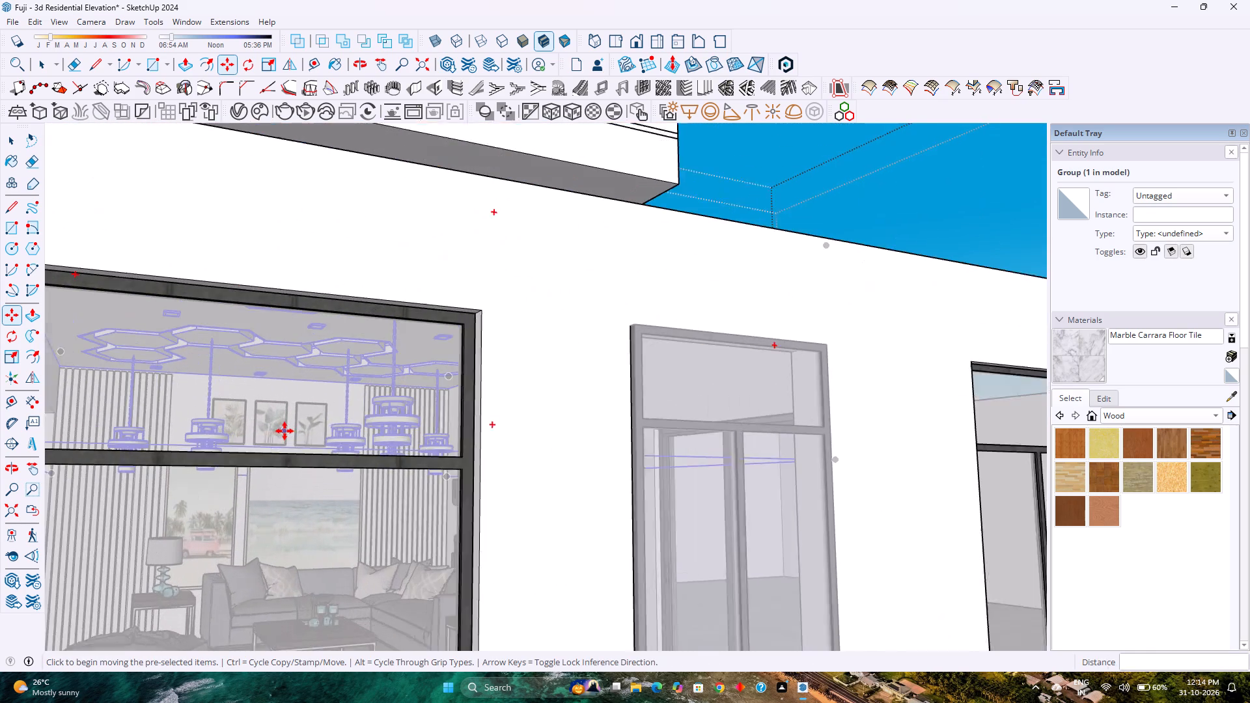
middle_click(404, 398)
middle_click_drag(404, 398, 328, 522)
Lower the ceiling group 1 inch along the blue axis.
scroll(341, 467, "down", 10)
middle_click_drag(459, 421, 288, 570)
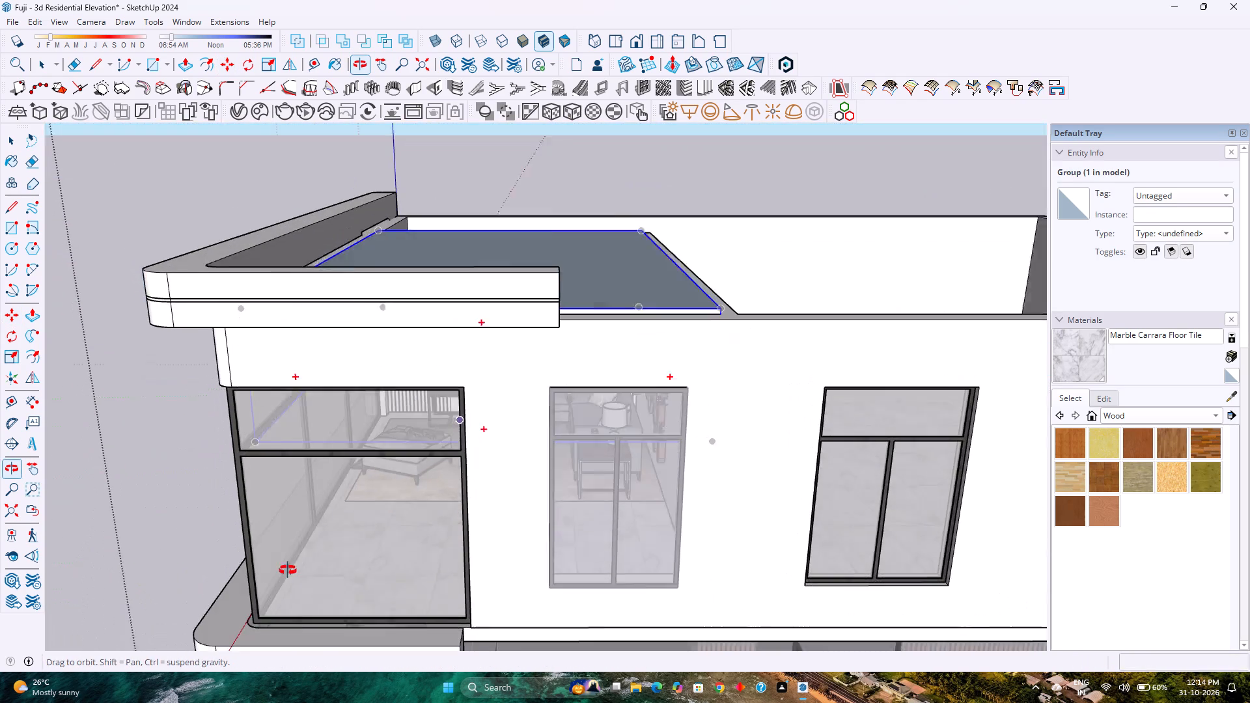
middle_click_drag(288, 570, 285, 572)
middle_click(285, 572)
left_click(723, 312)
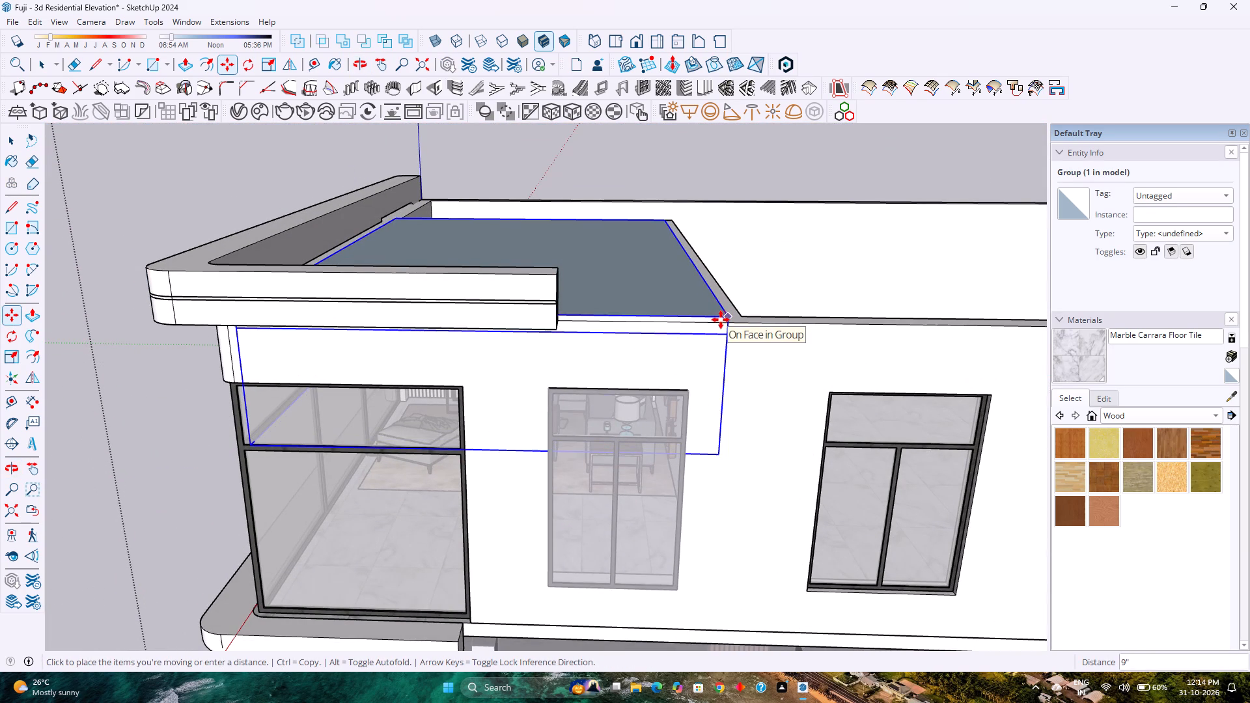
key("Up")
key("1")
key("Return")
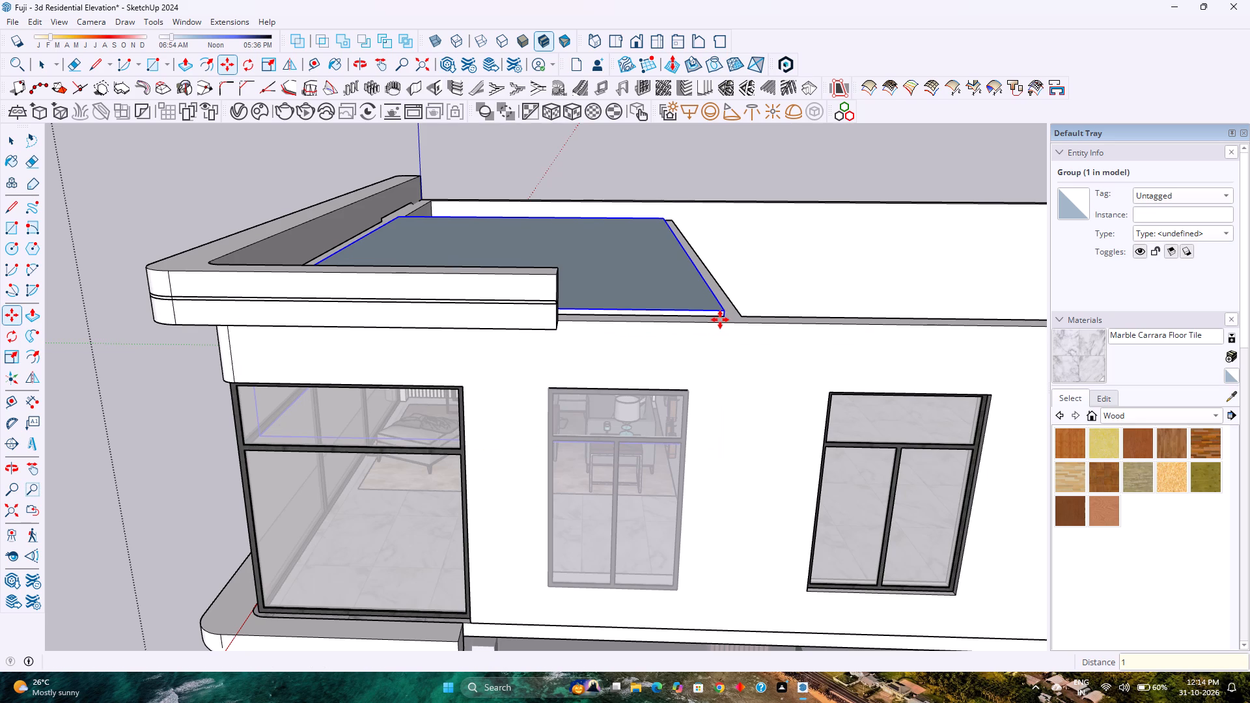
key("space")
scroll(719, 320, "down", 4)
middle_click_drag(544, 392, 695, 281)
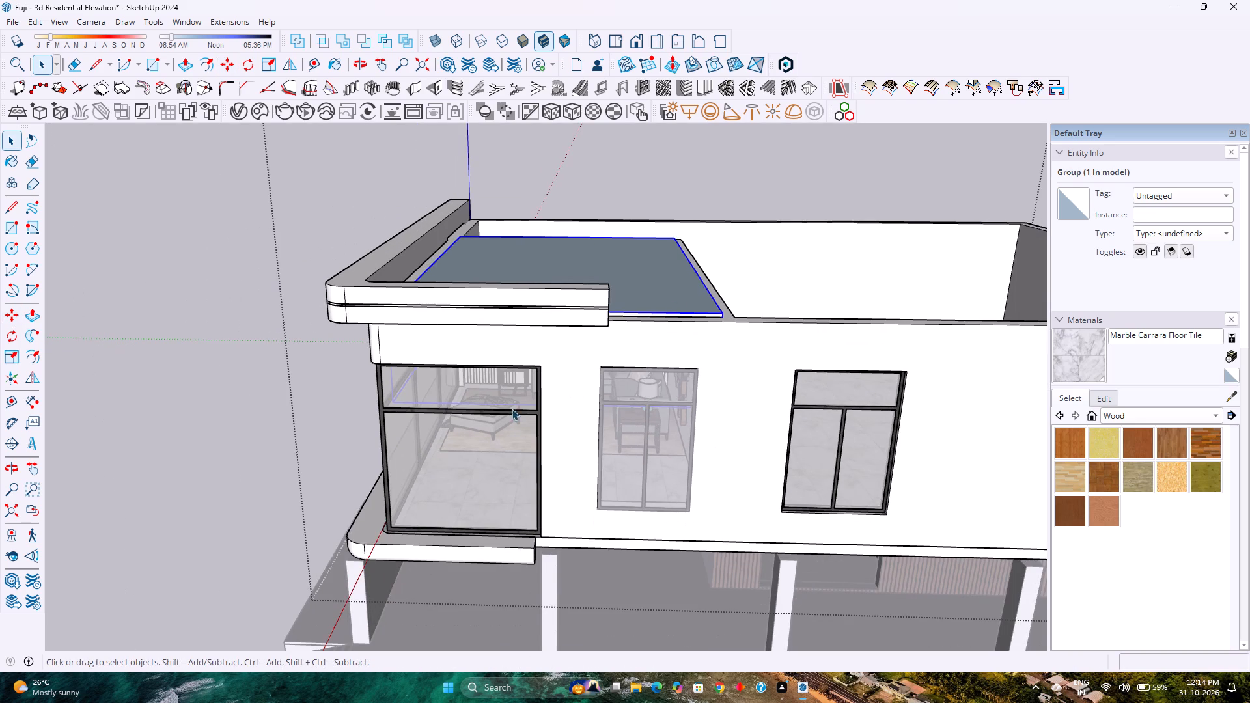
Examine the ceiling underside and pendant lamp height through the living room's front and corner glazing.
scroll(496, 412, "down", 8)
middle_click(493, 415)
middle_click_drag(493, 413, 710, 297)
scroll(605, 339, "down", 5)
scroll(605, 339, "up", 1)
scroll(605, 339, "down", 2)
scroll(511, 363, "up", 2)
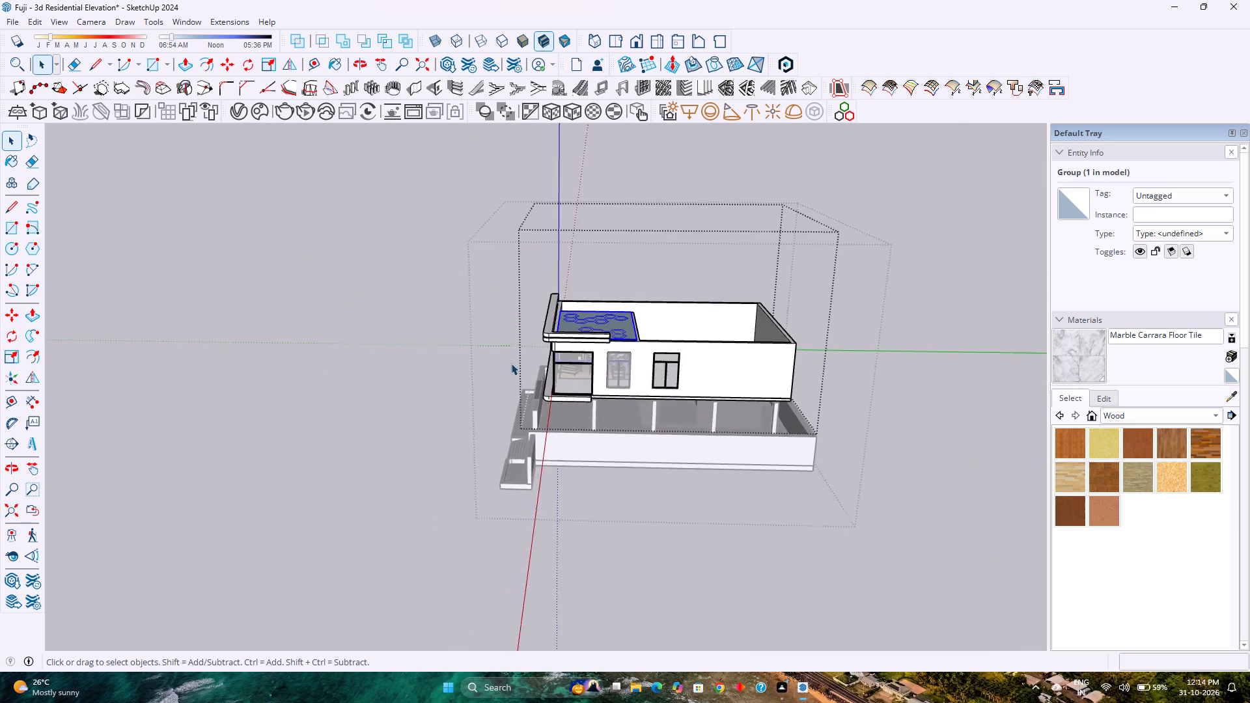
scroll(511, 363, "up", 7)
middle_click_drag(516, 355, 822, 273)
scroll(654, 309, "up", 14)
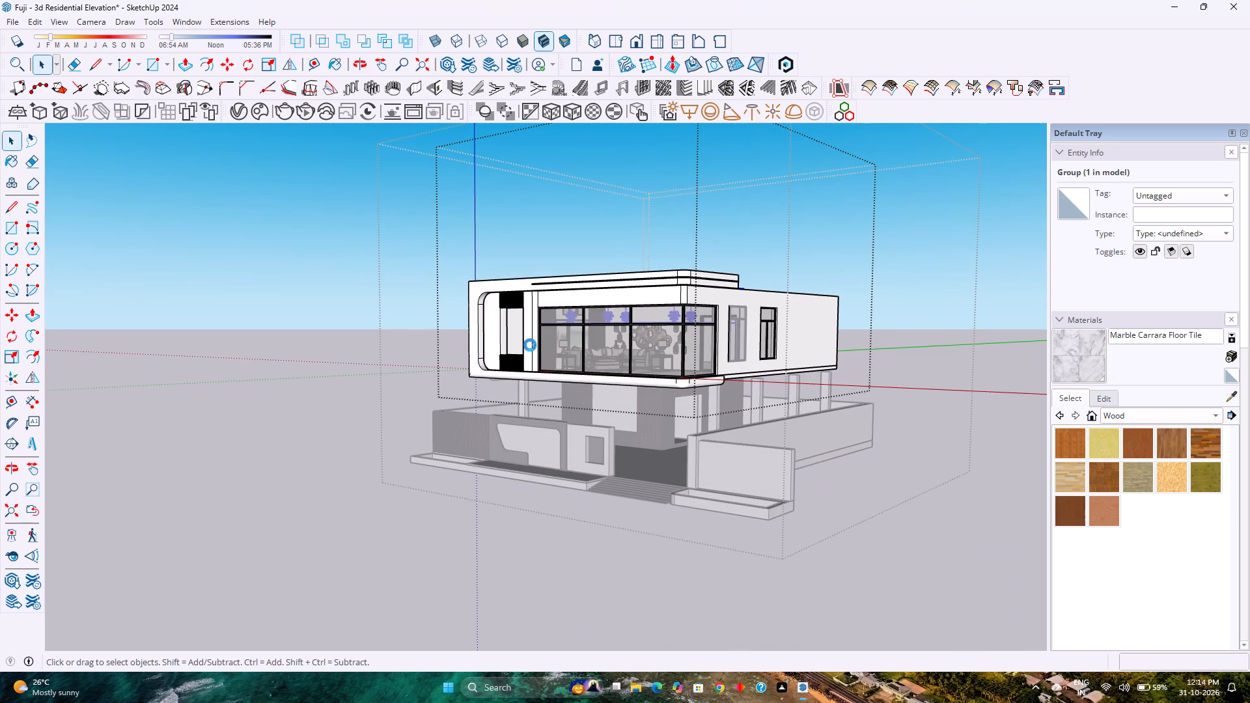
scroll(706, 376, "up", 8)
scroll(706, 365, "down", 2)
scroll(706, 363, "up", 4)
scroll(706, 361, "down", 4)
scroll(706, 361, "up", 4)
scroll(706, 361, "down", 3)
scroll(706, 361, "up", 3)
scroll(706, 358, "down", 1)
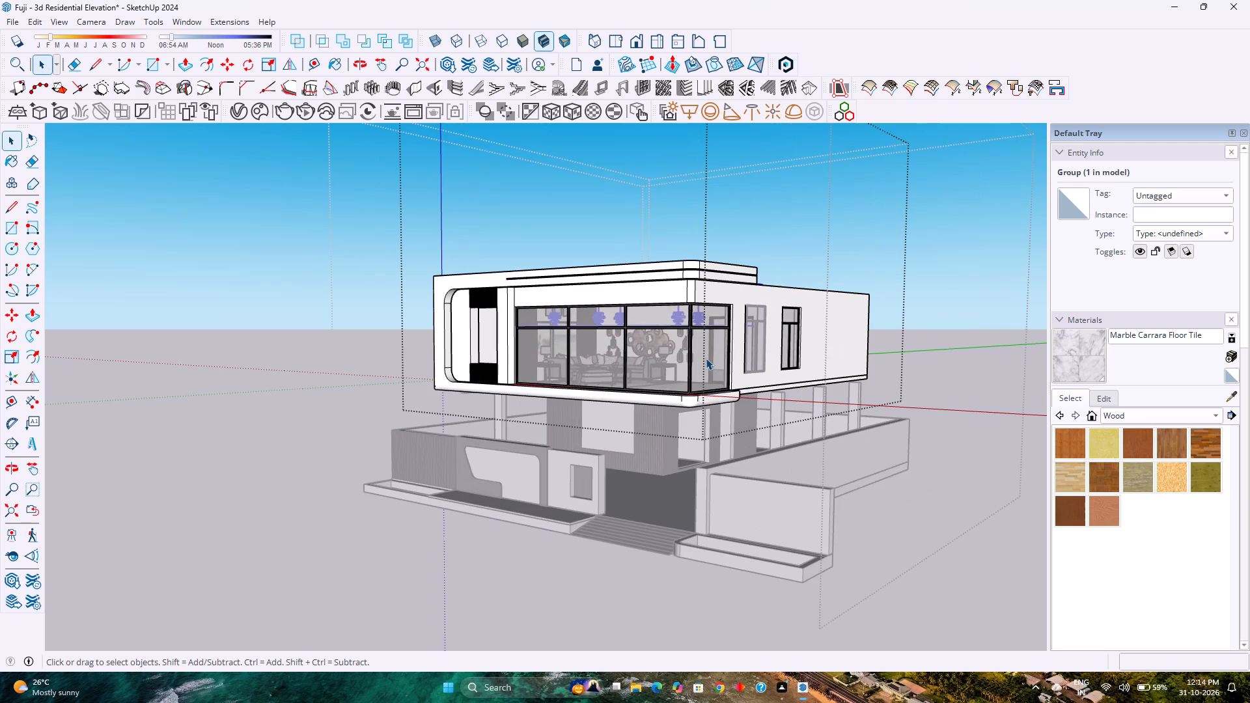
scroll(706, 357, "up", 1)
scroll(706, 356, "down", 4)
scroll(704, 348, "up", 1)
scroll(704, 341, "down", 4)
scroll(704, 341, "up", 4)
scroll(704, 339, "down", 4)
scroll(704, 339, "up", 15)
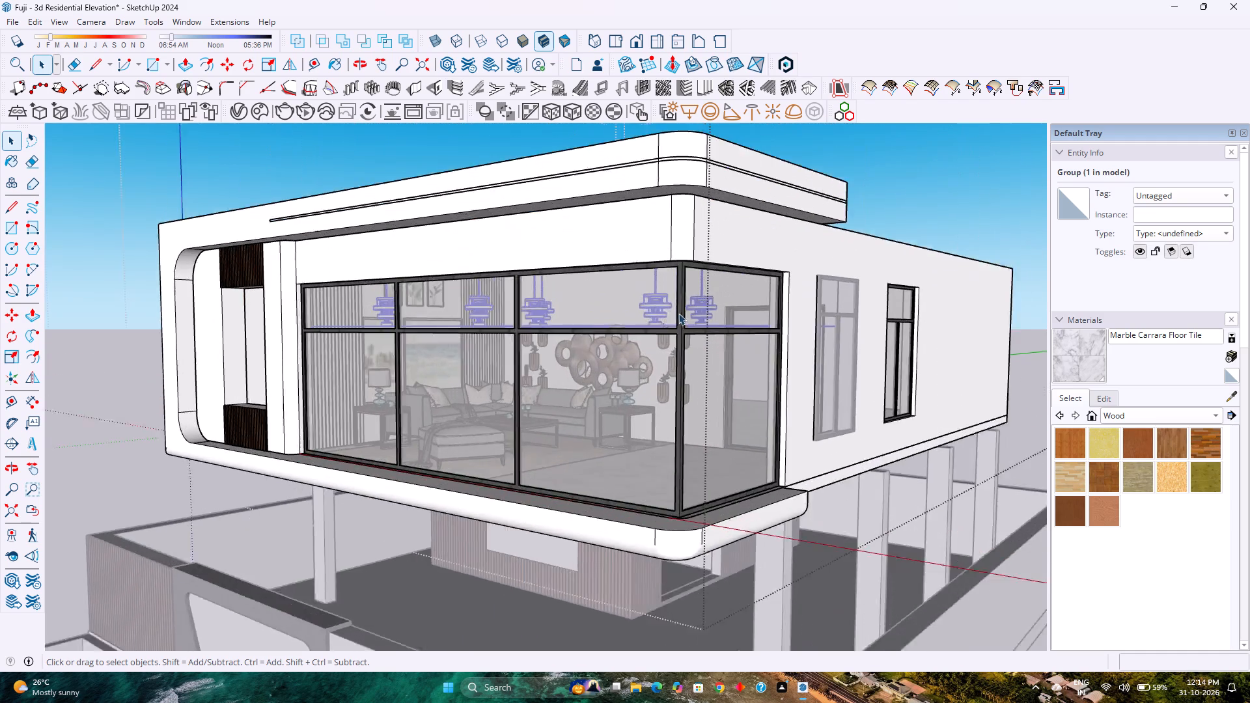
scroll(678, 313, "up", 1)
middle_click_drag(673, 313, 594, 236)
scroll(588, 387, "up", 13)
middle_click_drag(586, 357, 558, 430)
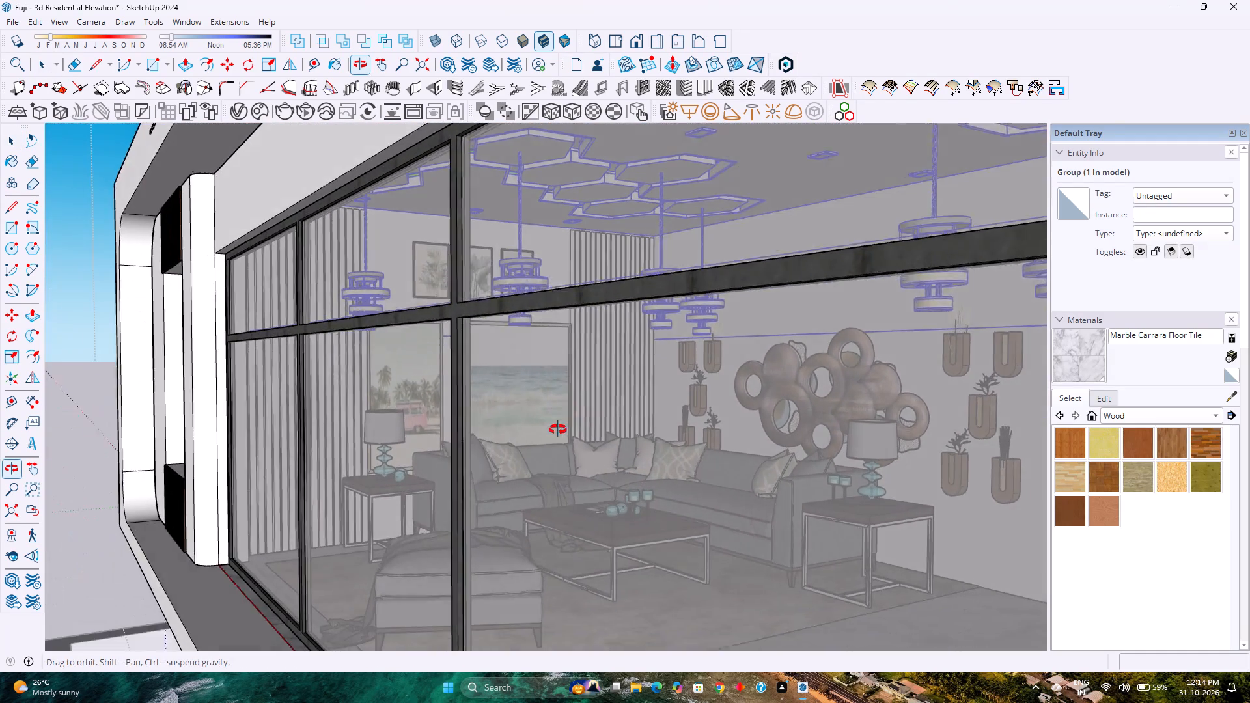
middle_click_drag(558, 430, 554, 437)
Lower the ceiling group another 1 inch along the blue axis.
scroll(544, 402, "down", 17)
middle_click_drag(732, 296, 667, 349)
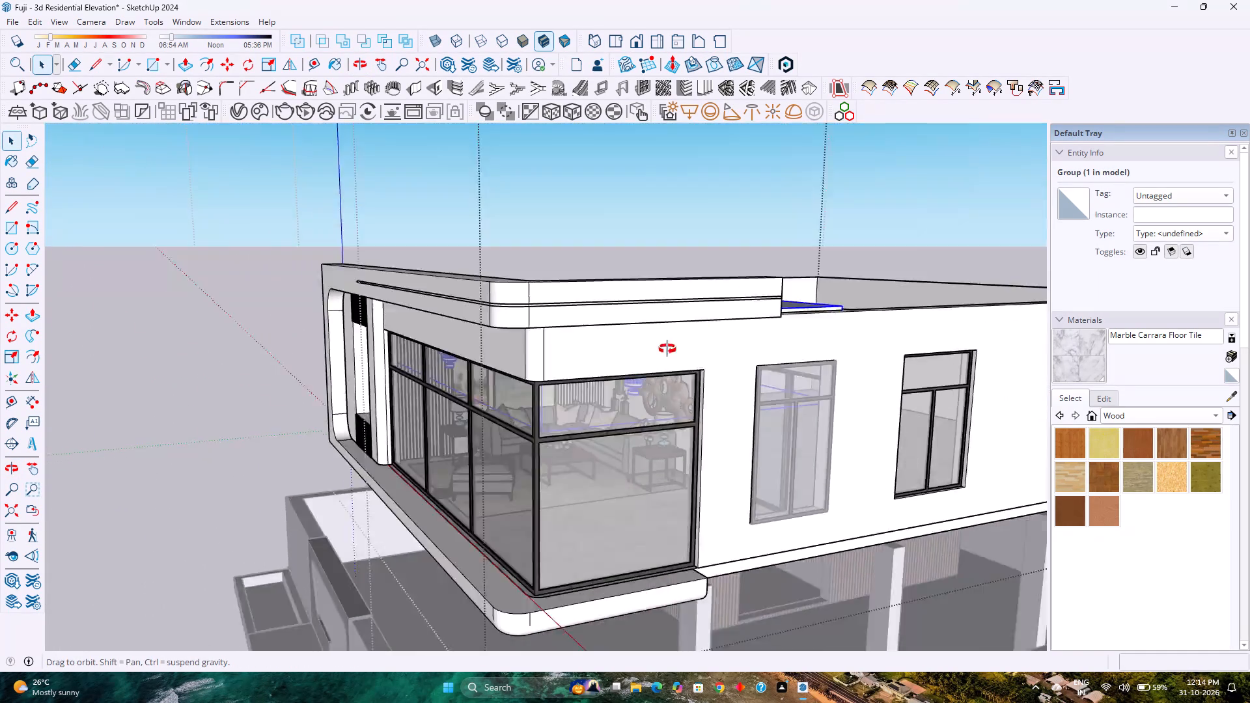
middle_click_drag(667, 349, 542, 401)
scroll(568, 497, "up", 4)
key("m")
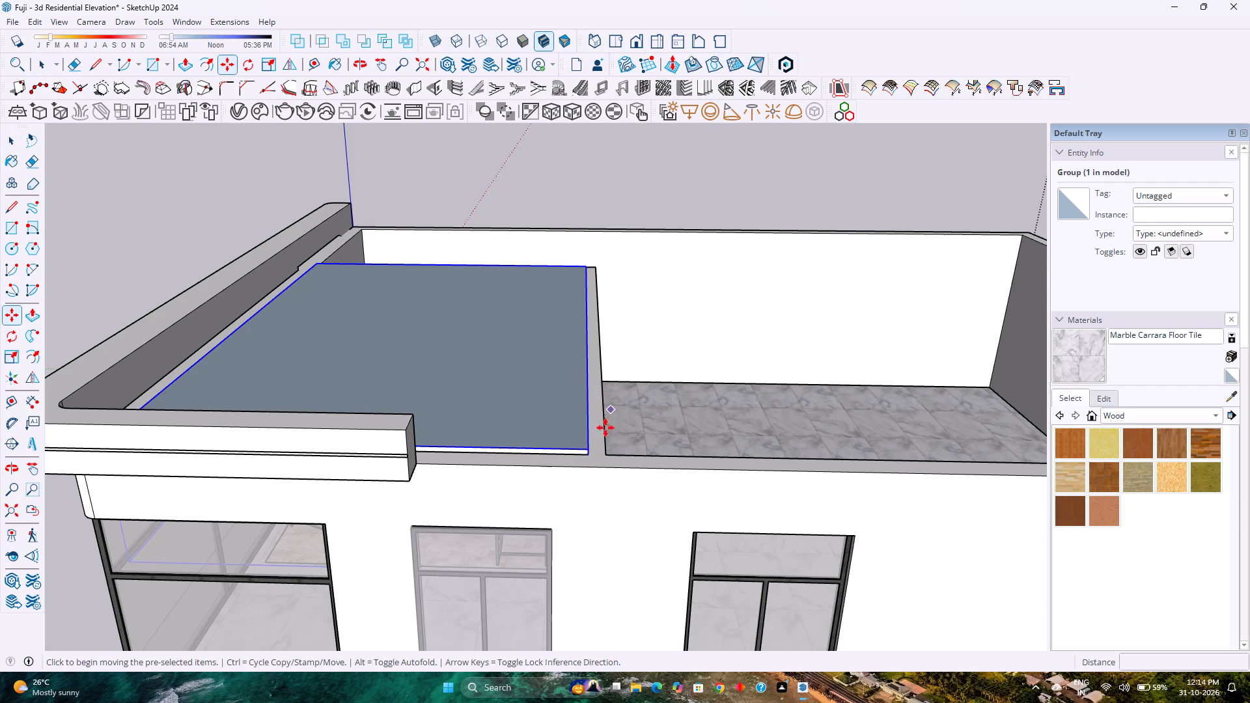
left_click(585, 453)
key("Up")
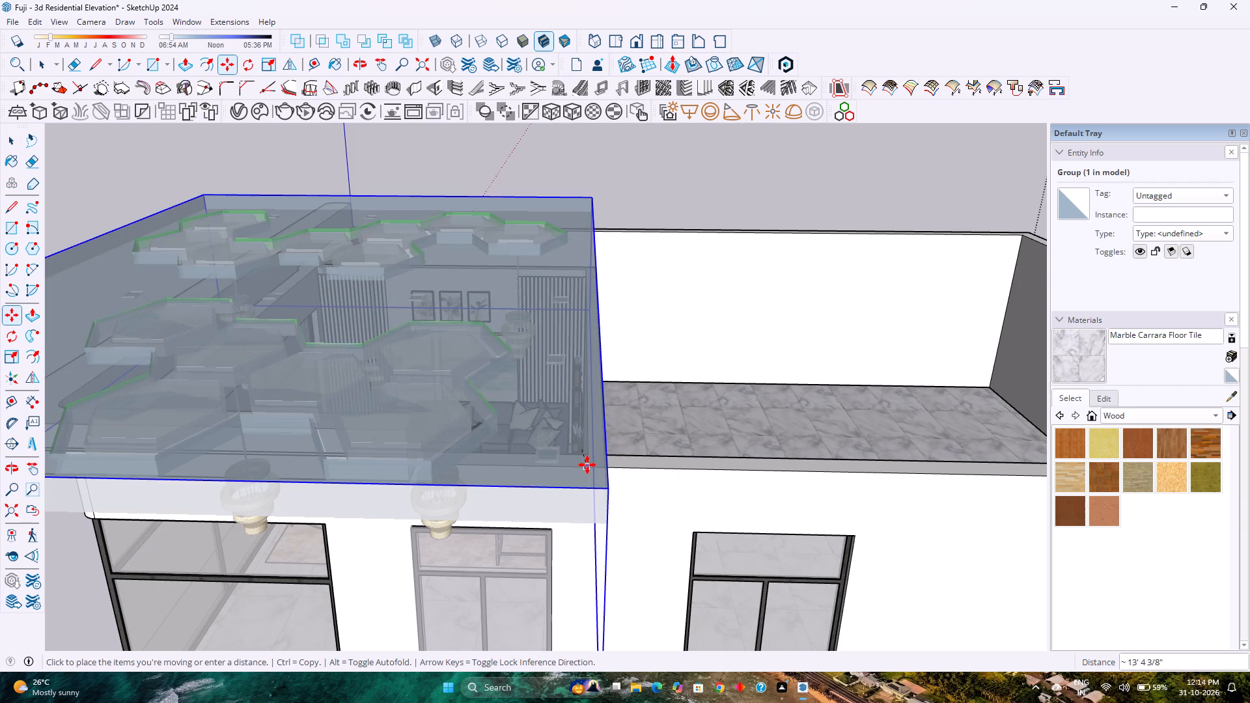
key("1")
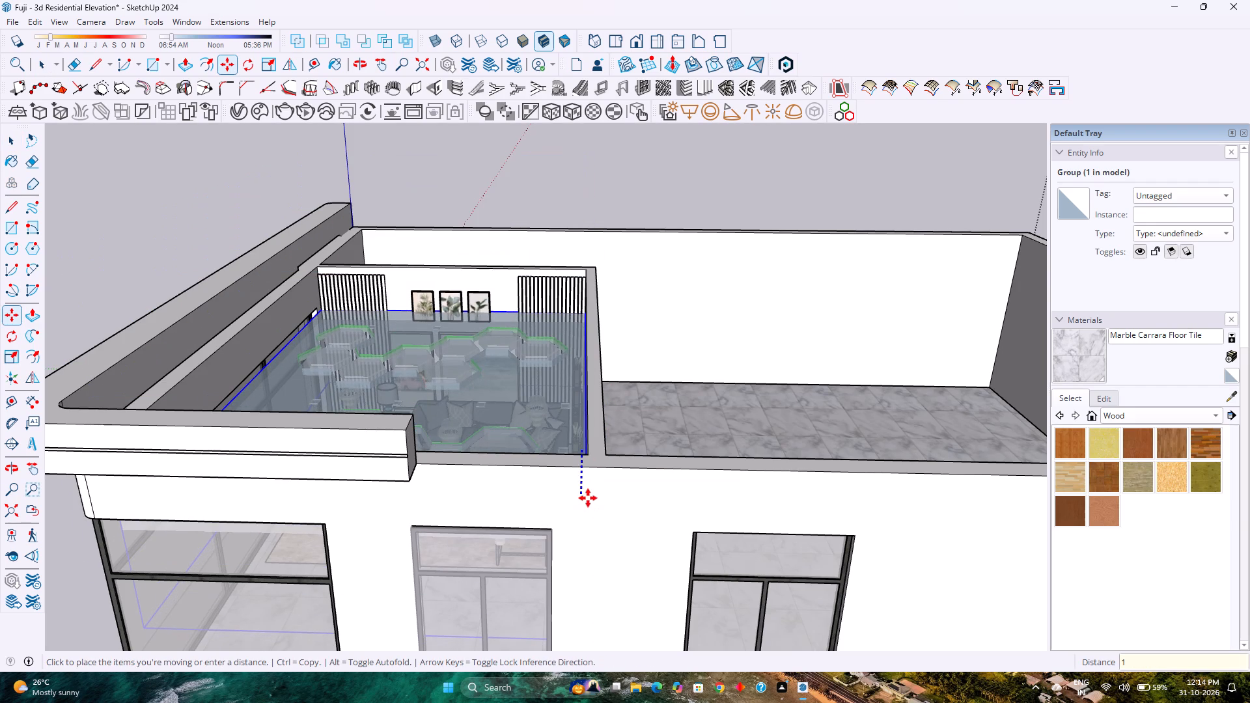
key("Return")
key("space")
Check the lowered ceiling's underside and the lamps against the top frame of the corner window, leaving nothing selected.
scroll(588, 484, "down", 3)
middle_click_drag(510, 501, 509, 501)
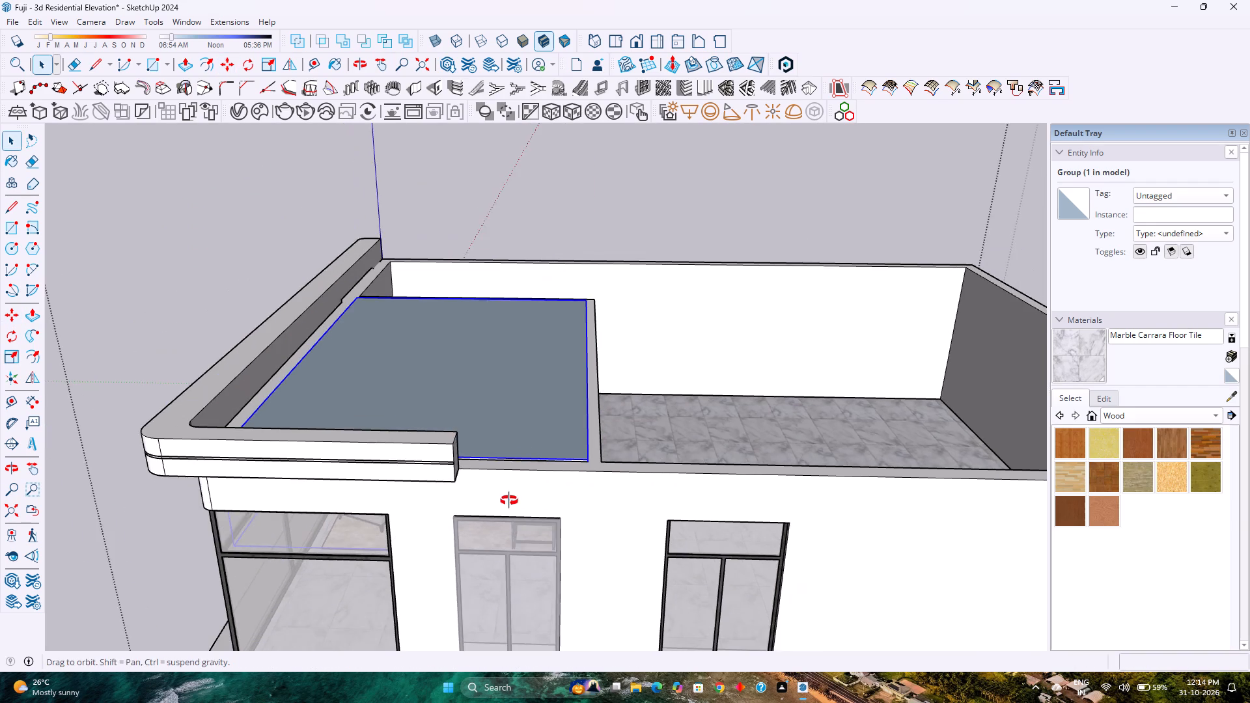
middle_click_drag(509, 501, 685, 312)
middle_click(686, 311)
scroll(563, 443, "down", 4)
scroll(367, 521, "up", 17)
middle_click_drag(381, 506, 386, 504)
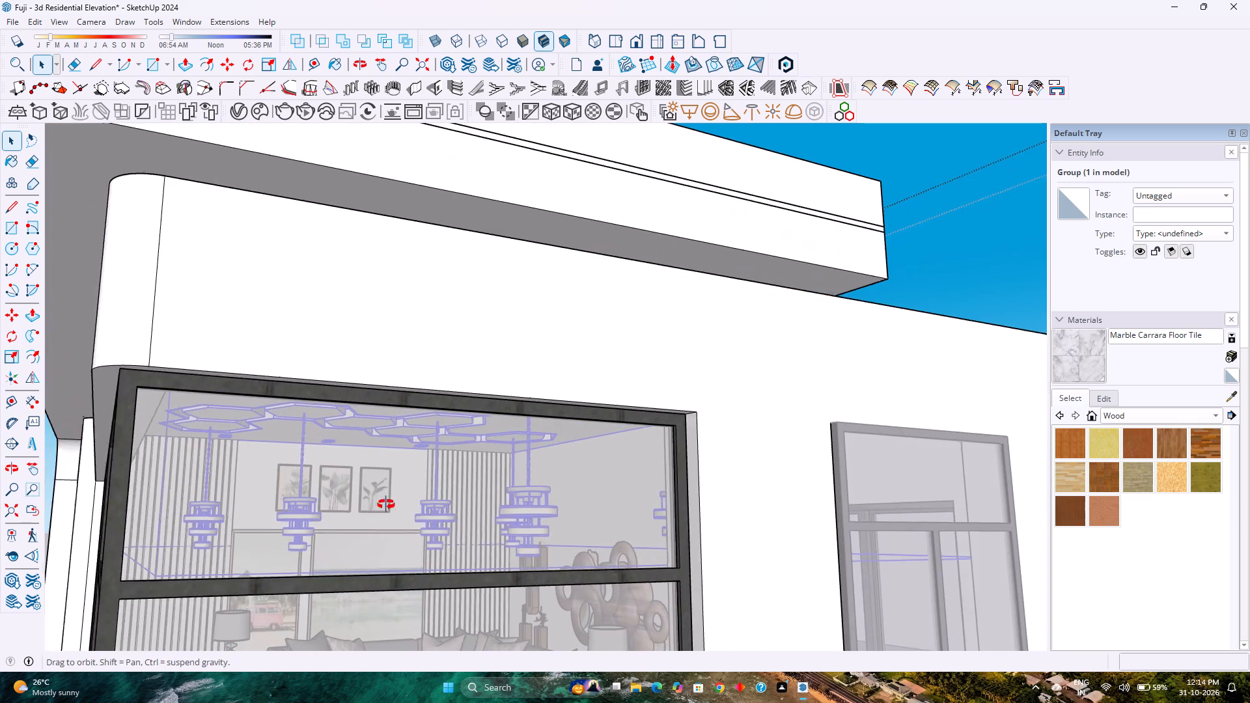
middle_click_drag(386, 504, 396, 495)
key("Escape")
Save the model.
scroll(401, 472, "down", 9)
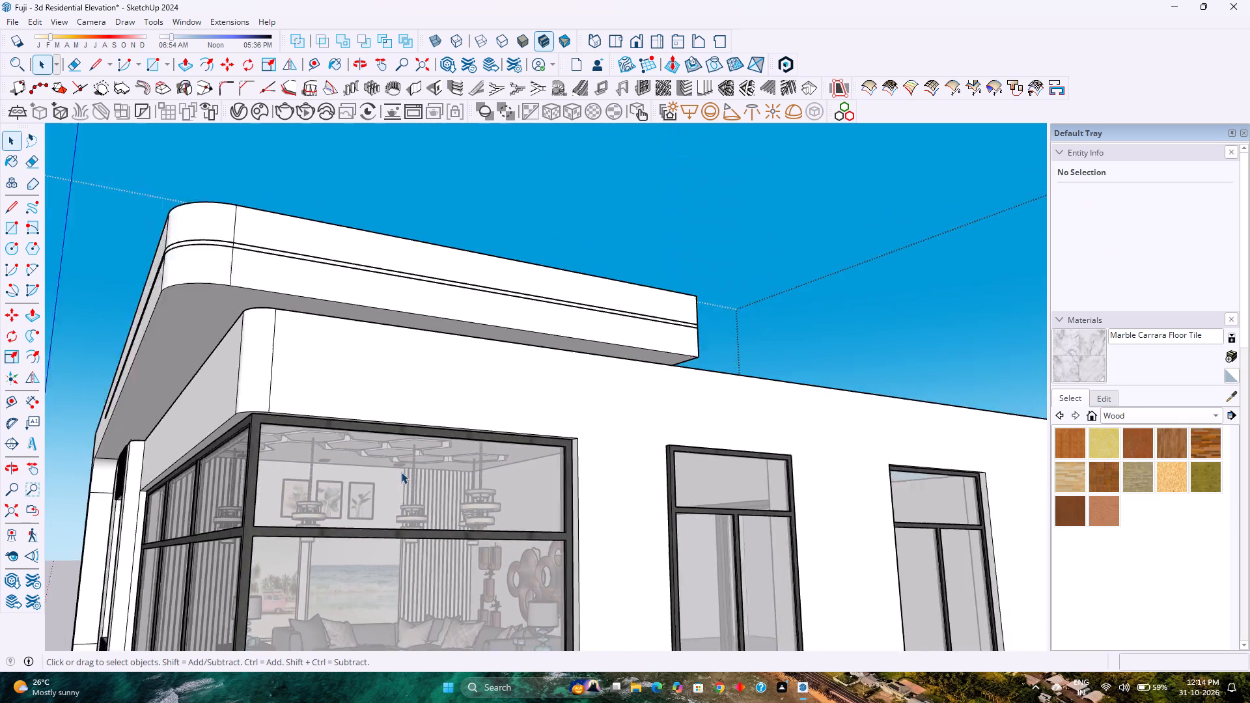
scroll(401, 472, "down", 5)
key("ctrl+s")
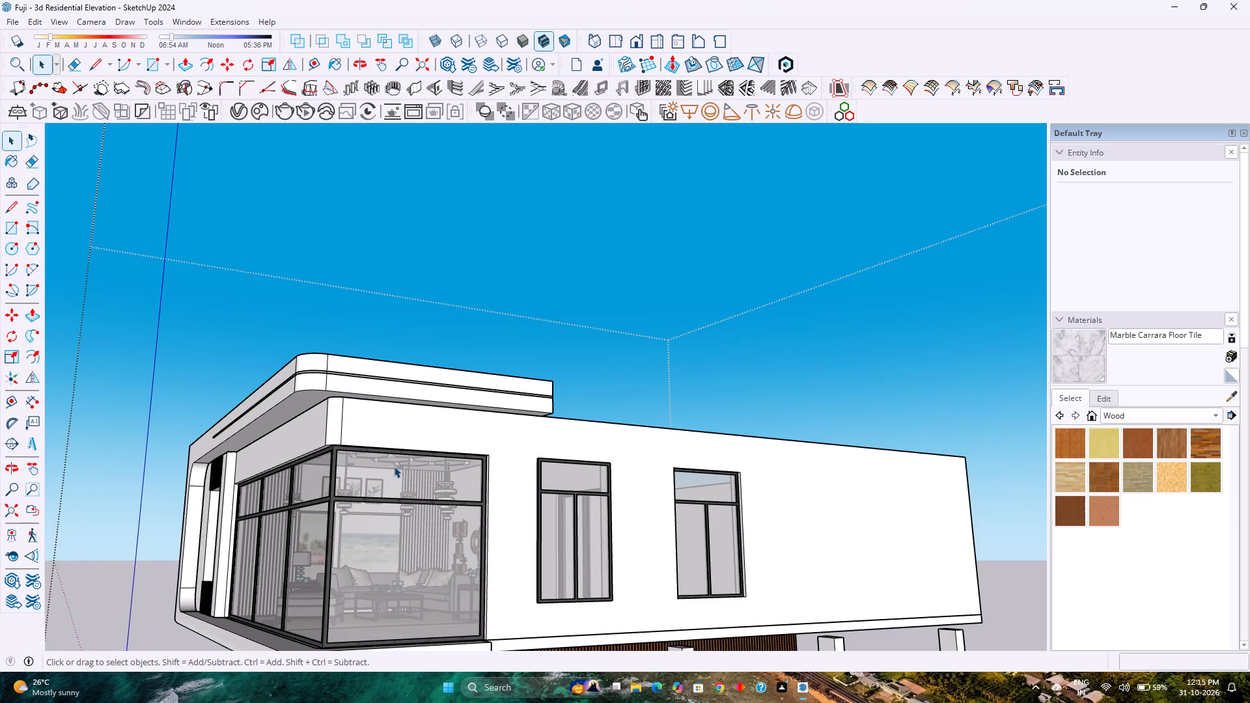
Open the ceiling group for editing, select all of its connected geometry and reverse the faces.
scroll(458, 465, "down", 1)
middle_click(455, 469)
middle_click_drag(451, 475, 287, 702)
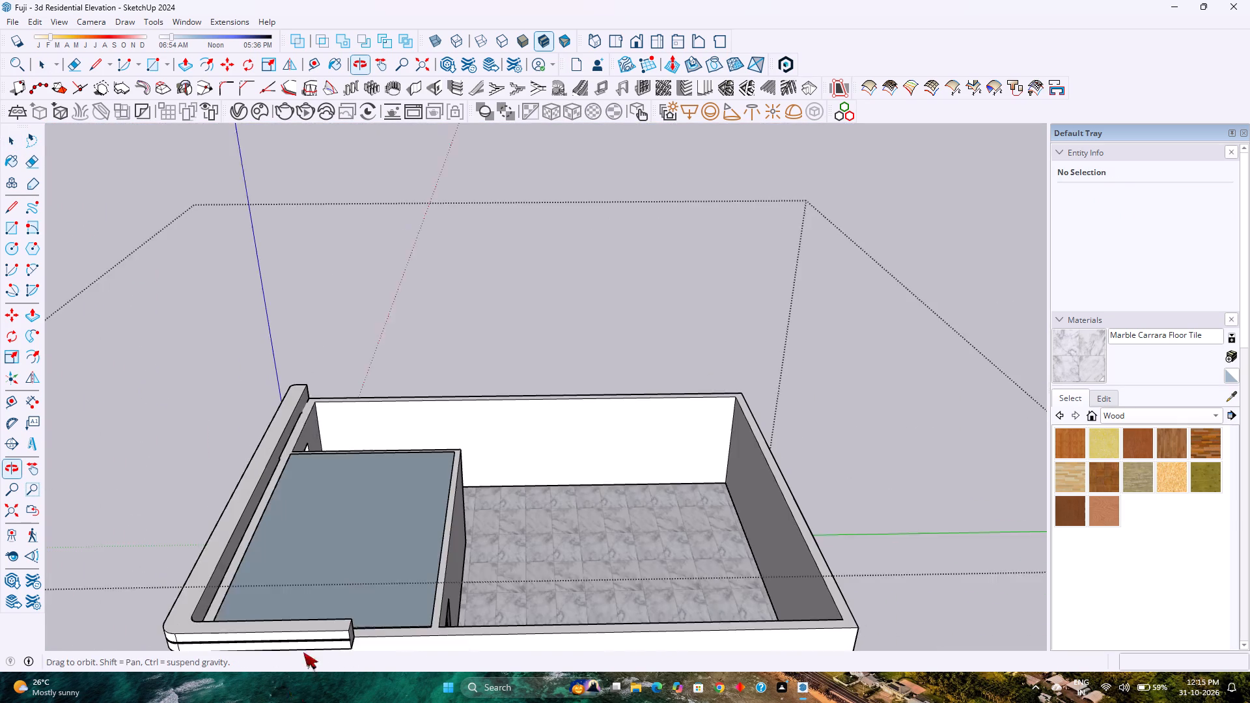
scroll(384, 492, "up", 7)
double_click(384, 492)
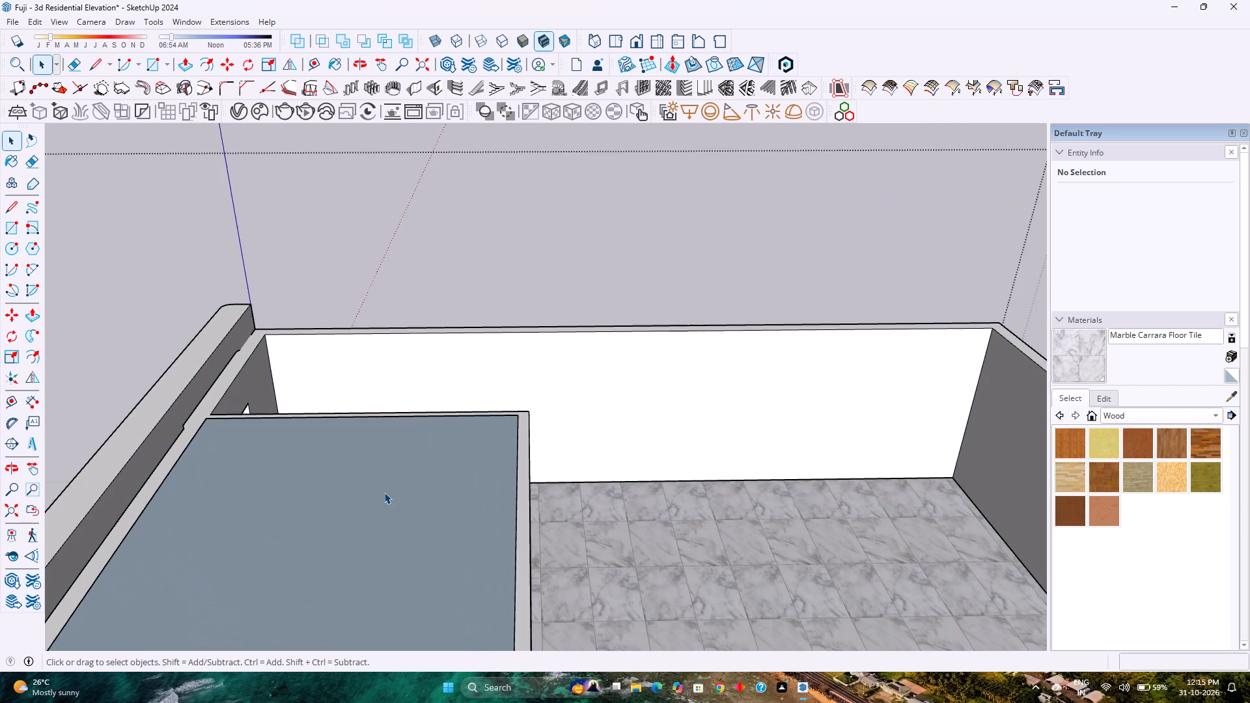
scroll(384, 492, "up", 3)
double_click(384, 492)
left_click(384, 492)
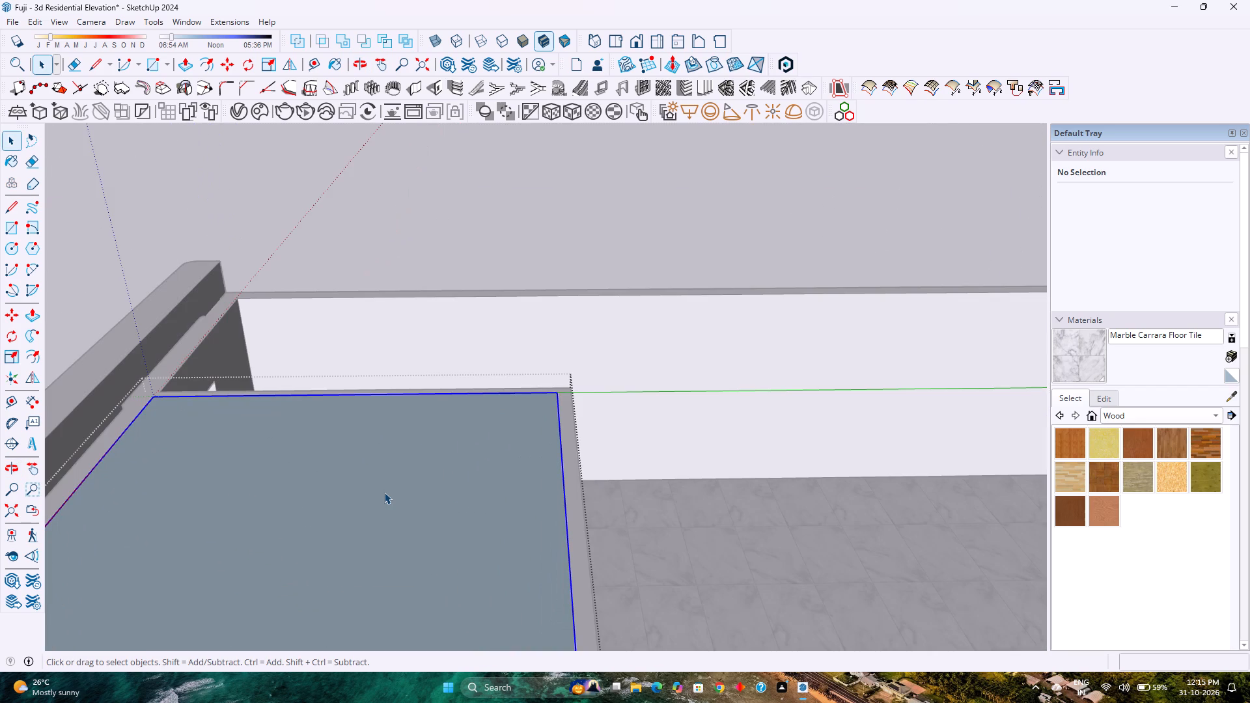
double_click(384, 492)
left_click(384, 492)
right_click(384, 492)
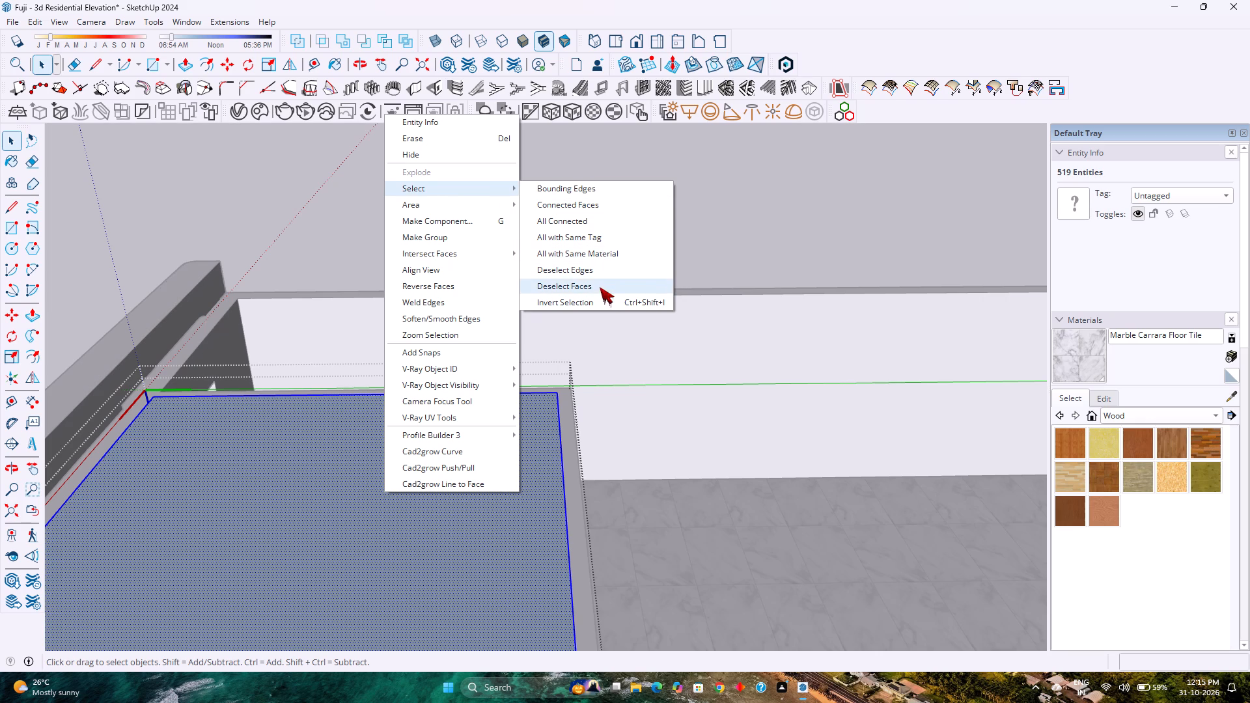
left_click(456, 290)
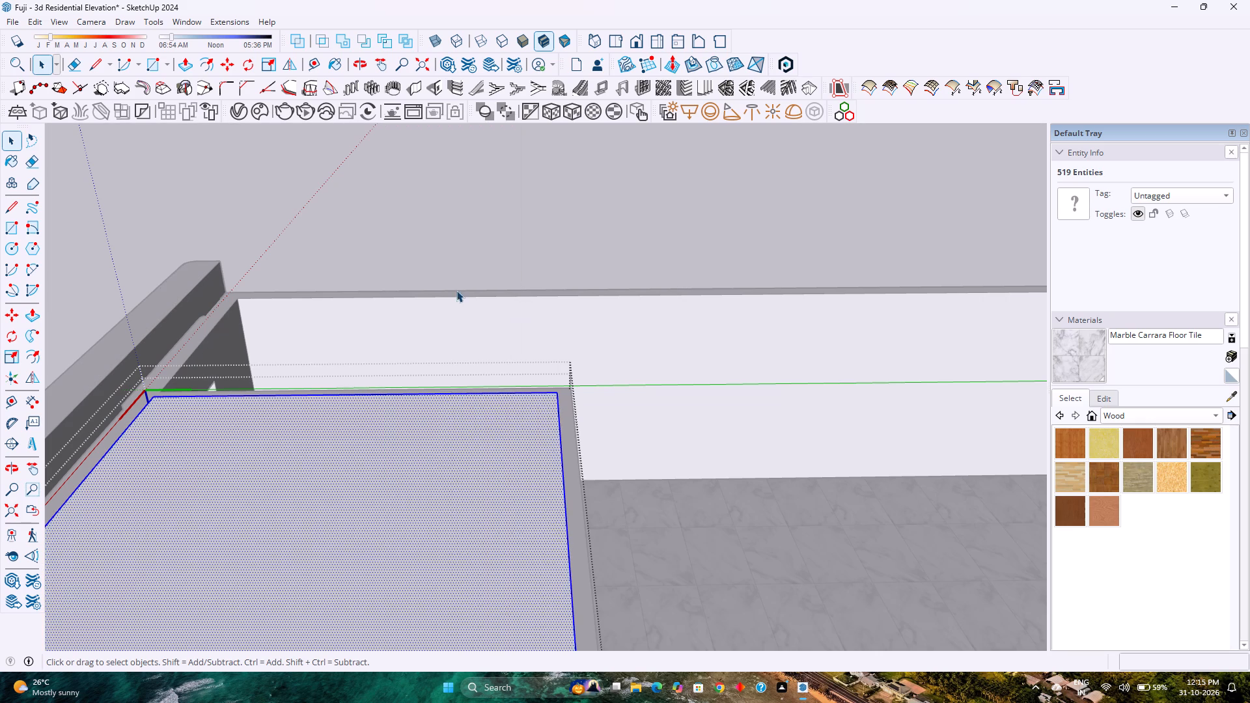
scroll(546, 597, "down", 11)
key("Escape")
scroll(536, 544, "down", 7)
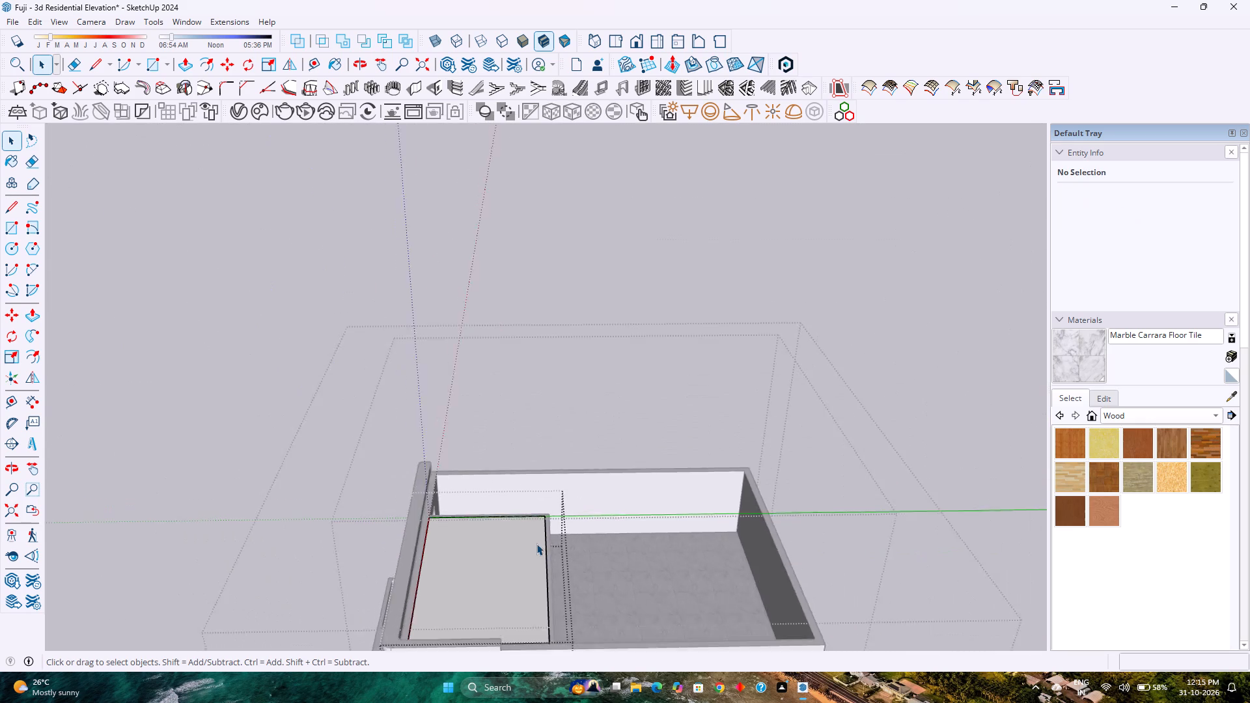
Leave the ceiling group and inspect the face orientation of its underside and hexagon recesses through the glazing.
scroll(536, 544, "down", 2)
middle_click(533, 546)
middle_click_drag(533, 546, 611, 319)
scroll(615, 317, "down", 4)
middle_click_drag(548, 445, 768, 264)
scroll(527, 420, "up", 4)
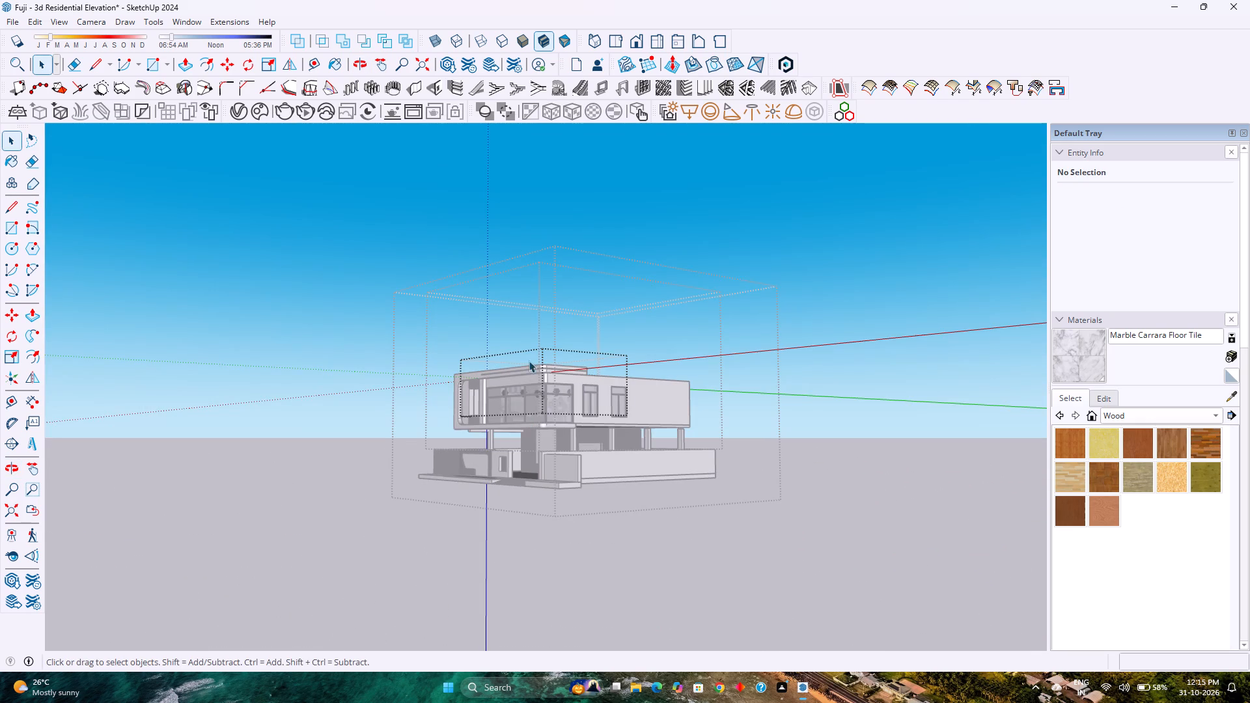
scroll(529, 361, "up", 13)
key("Escape")
left_click(975, 517)
scroll(502, 404, "up", 6)
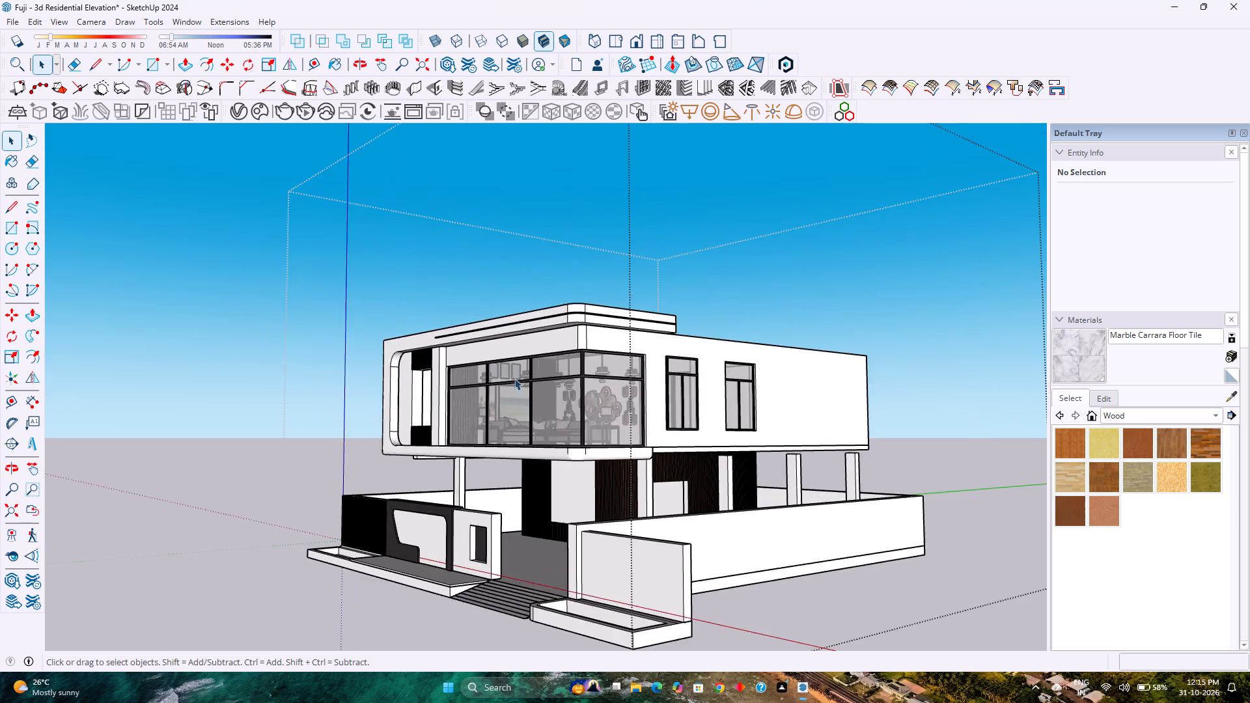
scroll(514, 378, "up", 5)
middle_click_drag(518, 374, 691, 226)
scroll(697, 389, "up", 9)
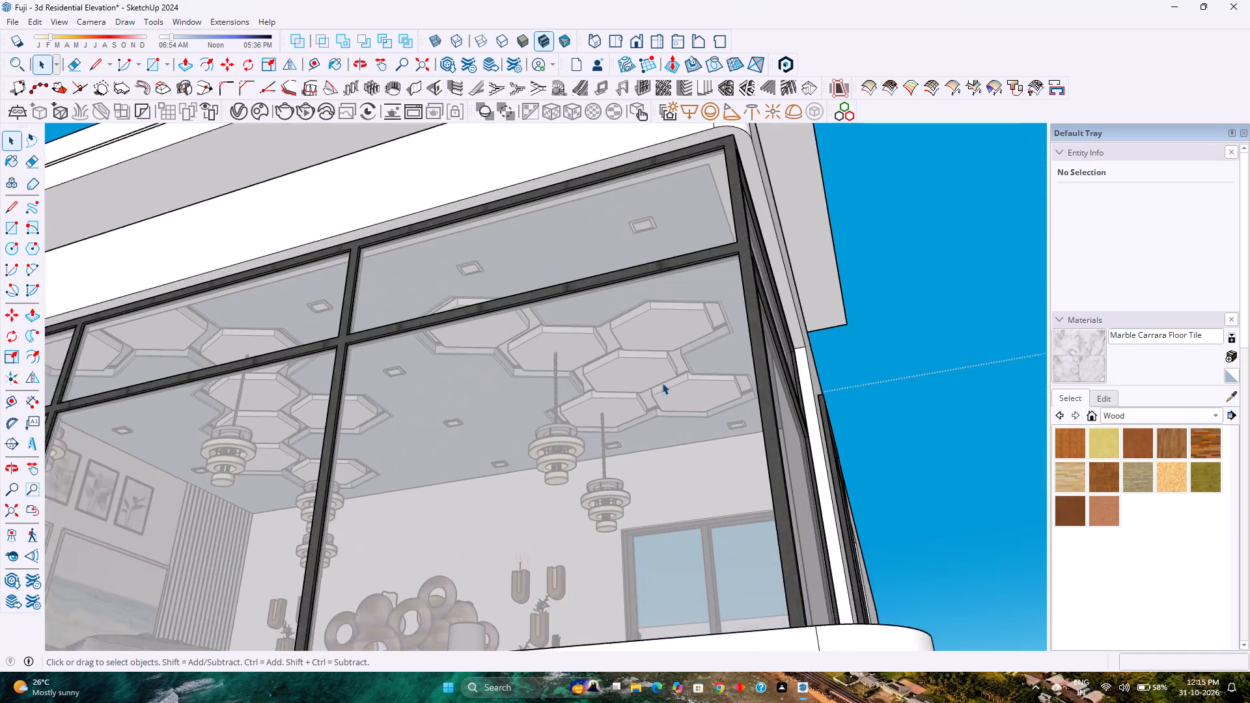
scroll(662, 383, "up", 5)
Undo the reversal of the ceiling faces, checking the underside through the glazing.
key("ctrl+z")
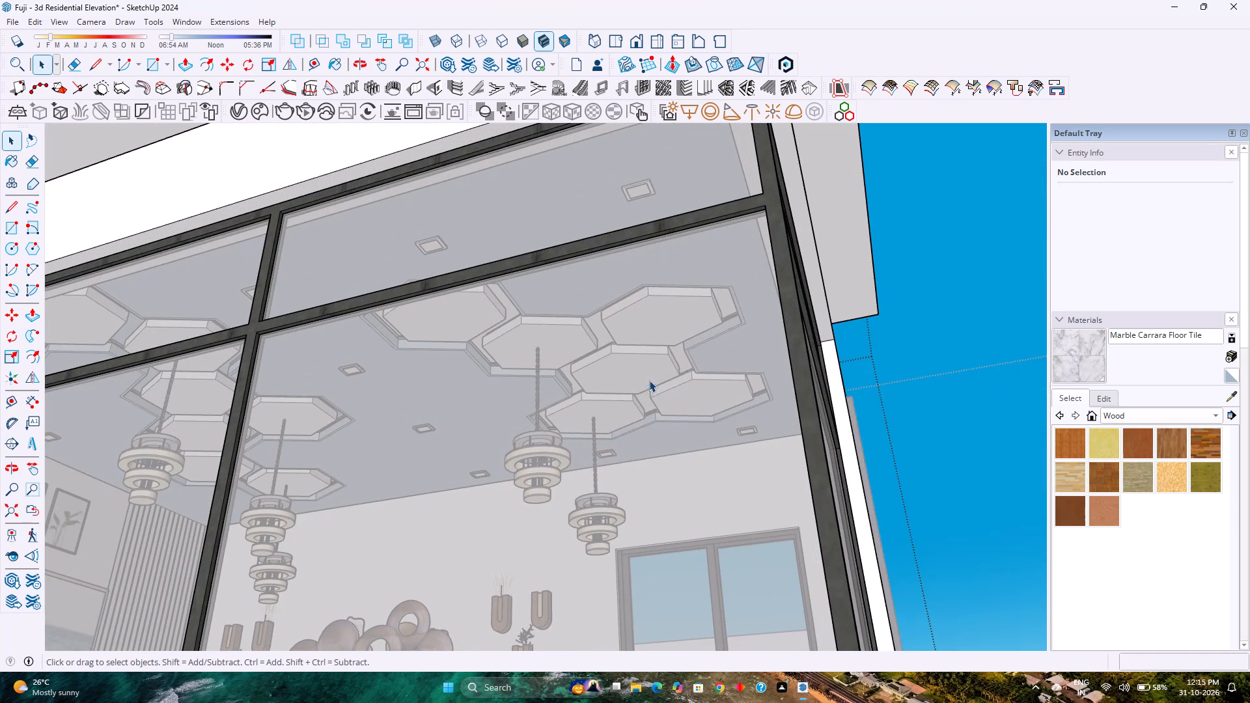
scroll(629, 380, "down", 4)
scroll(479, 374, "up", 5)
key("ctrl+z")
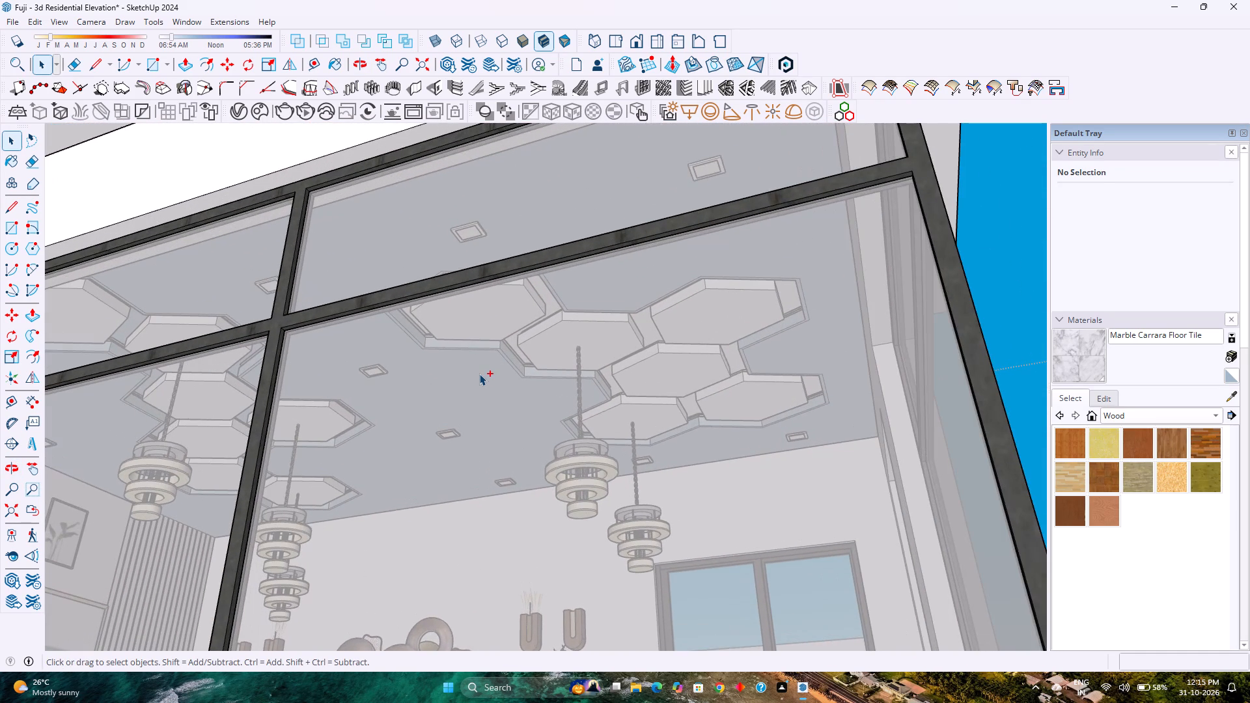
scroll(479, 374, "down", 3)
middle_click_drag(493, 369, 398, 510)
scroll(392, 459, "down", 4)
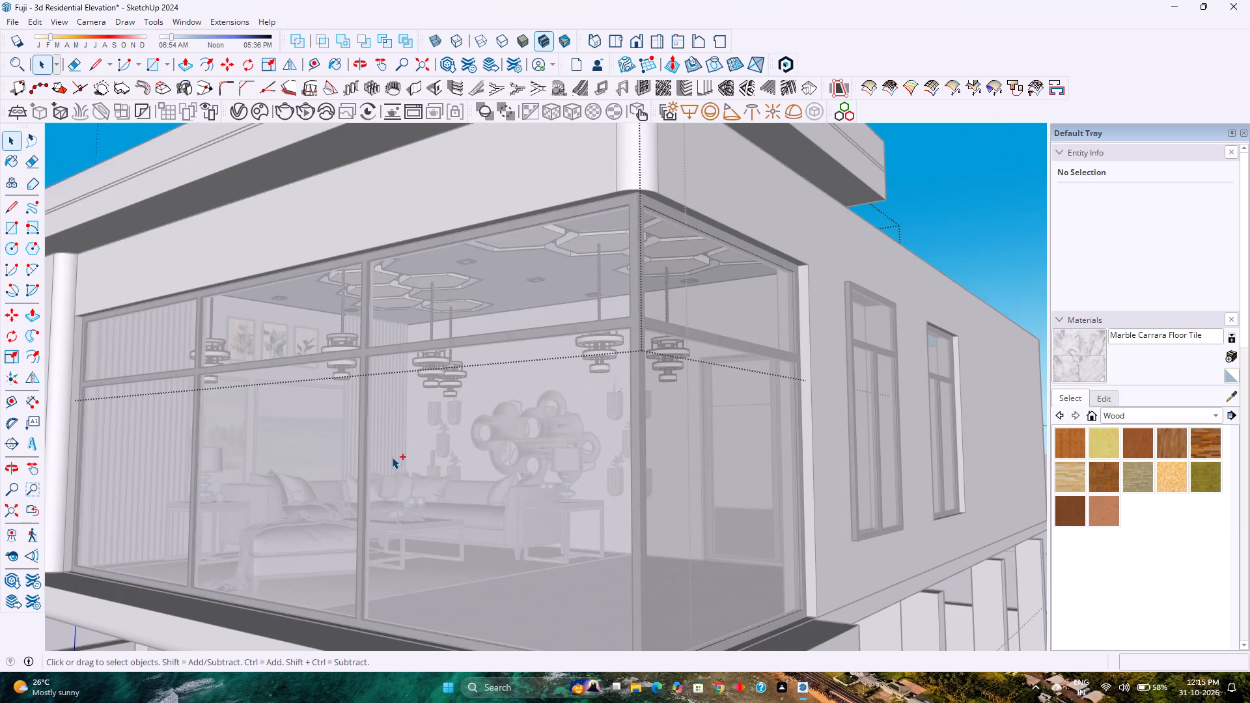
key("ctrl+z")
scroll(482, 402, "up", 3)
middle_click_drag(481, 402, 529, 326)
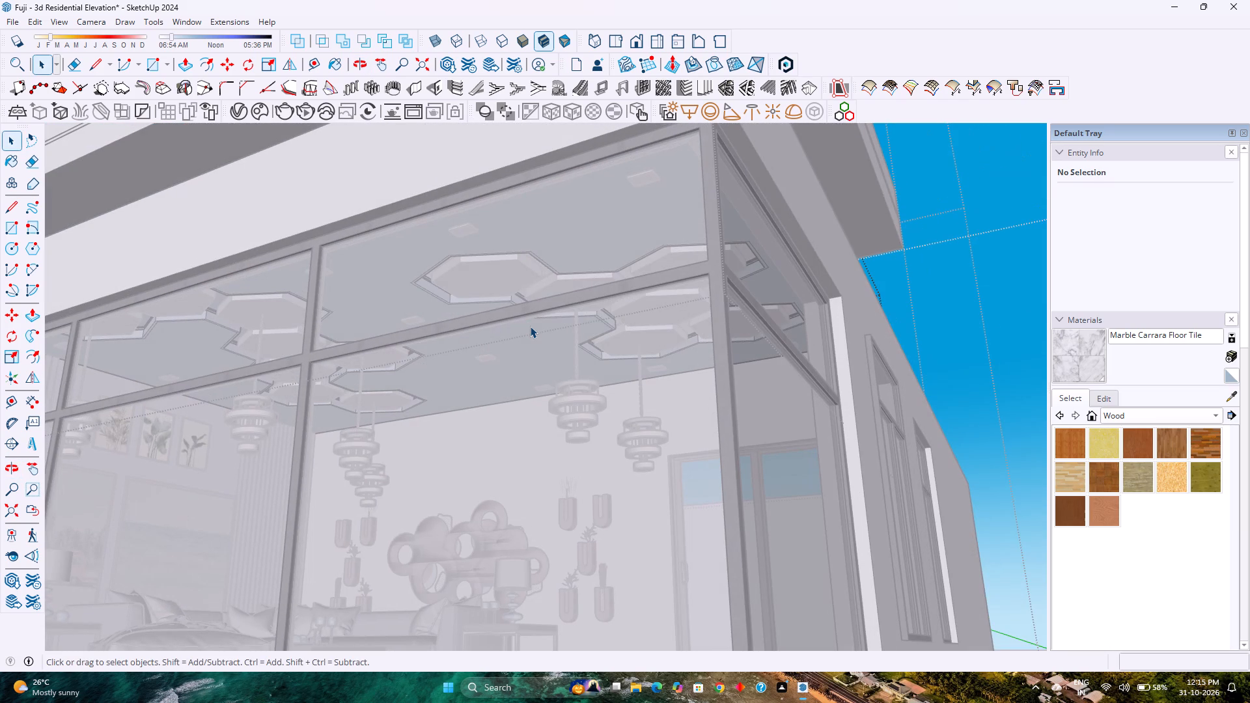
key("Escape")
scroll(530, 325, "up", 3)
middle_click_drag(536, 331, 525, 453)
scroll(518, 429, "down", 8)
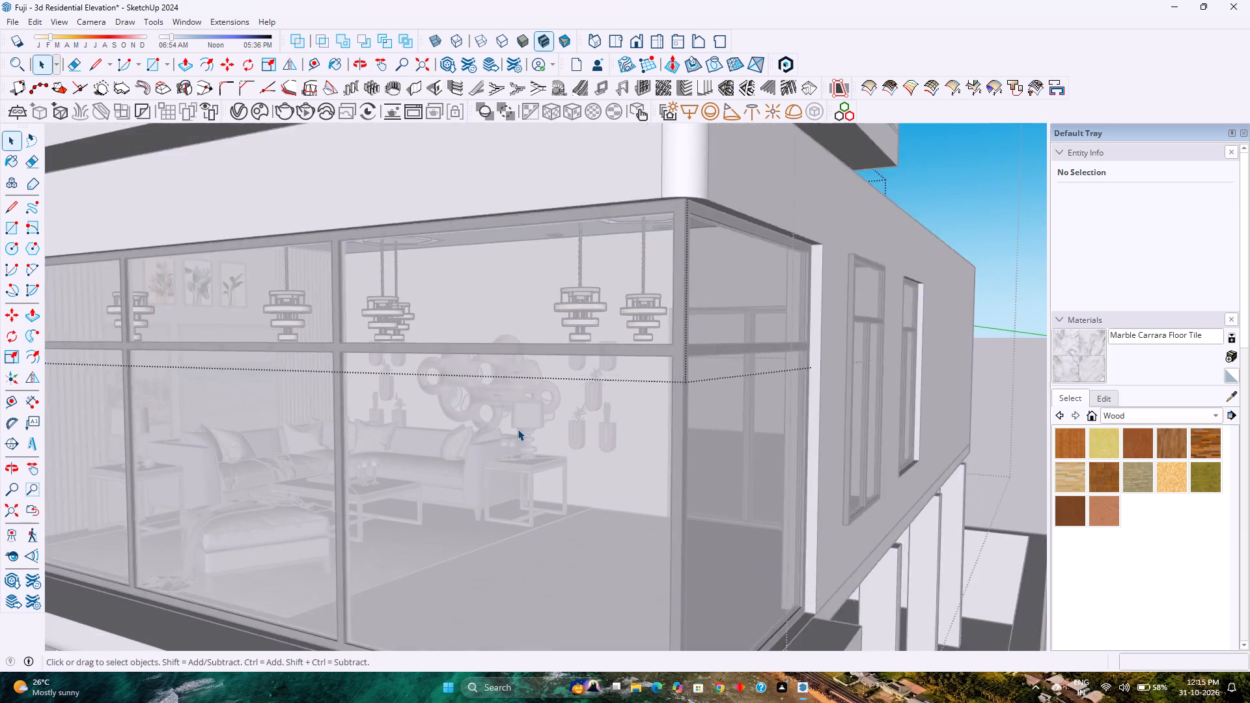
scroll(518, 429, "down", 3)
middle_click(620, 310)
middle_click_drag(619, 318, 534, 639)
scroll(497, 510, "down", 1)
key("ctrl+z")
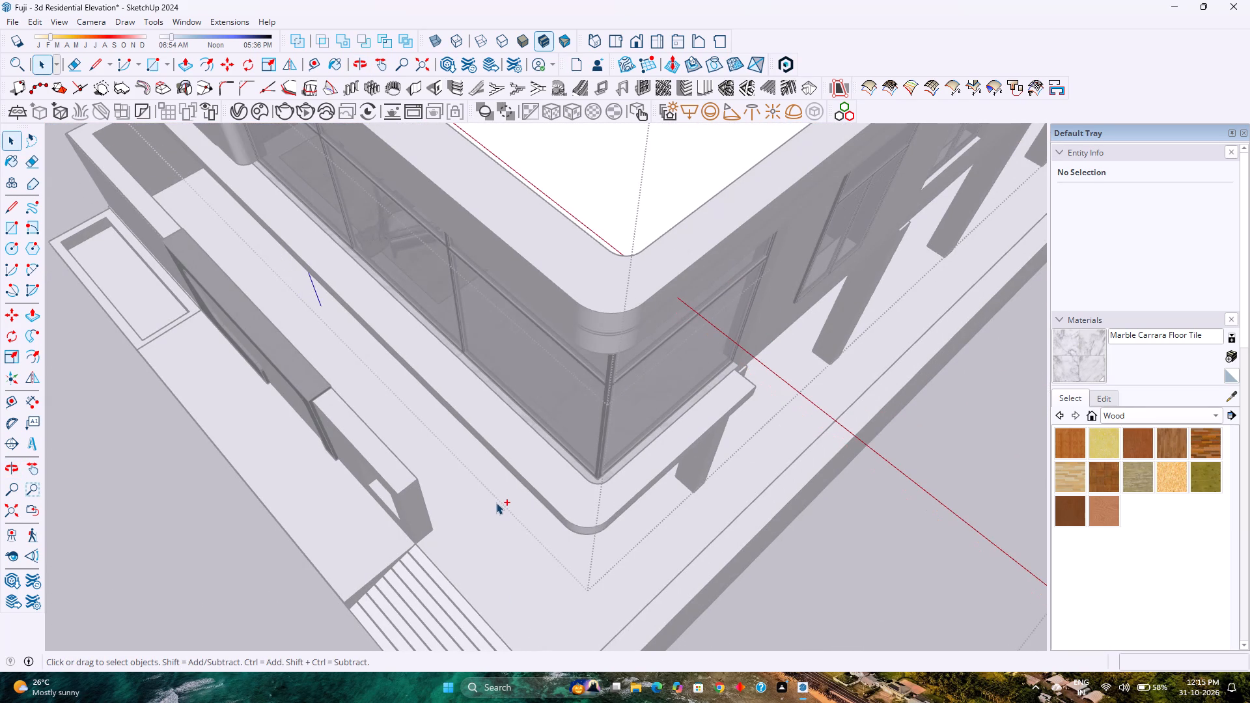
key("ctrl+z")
Examine the hexagon ceiling's underside and the pendant lamps from below through the front glazing.
middle_click_drag(496, 497, 659, 322)
scroll(663, 319, "down", 5)
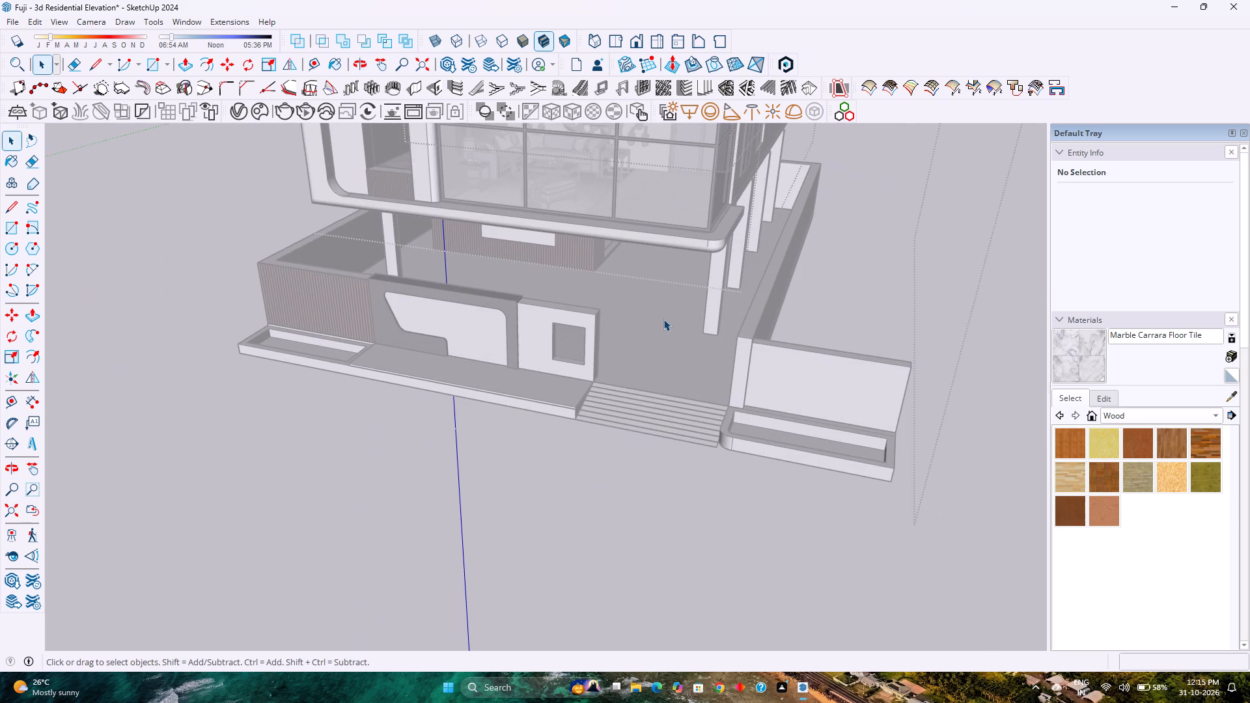
middle_click_drag(663, 319, 665, 325, "shift")
middle_click(665, 325, "shift")
middle_click_drag(665, 335, 635, 501, "shift")
middle_click_drag(604, 462, 627, 300)
scroll(670, 153, "up", 3)
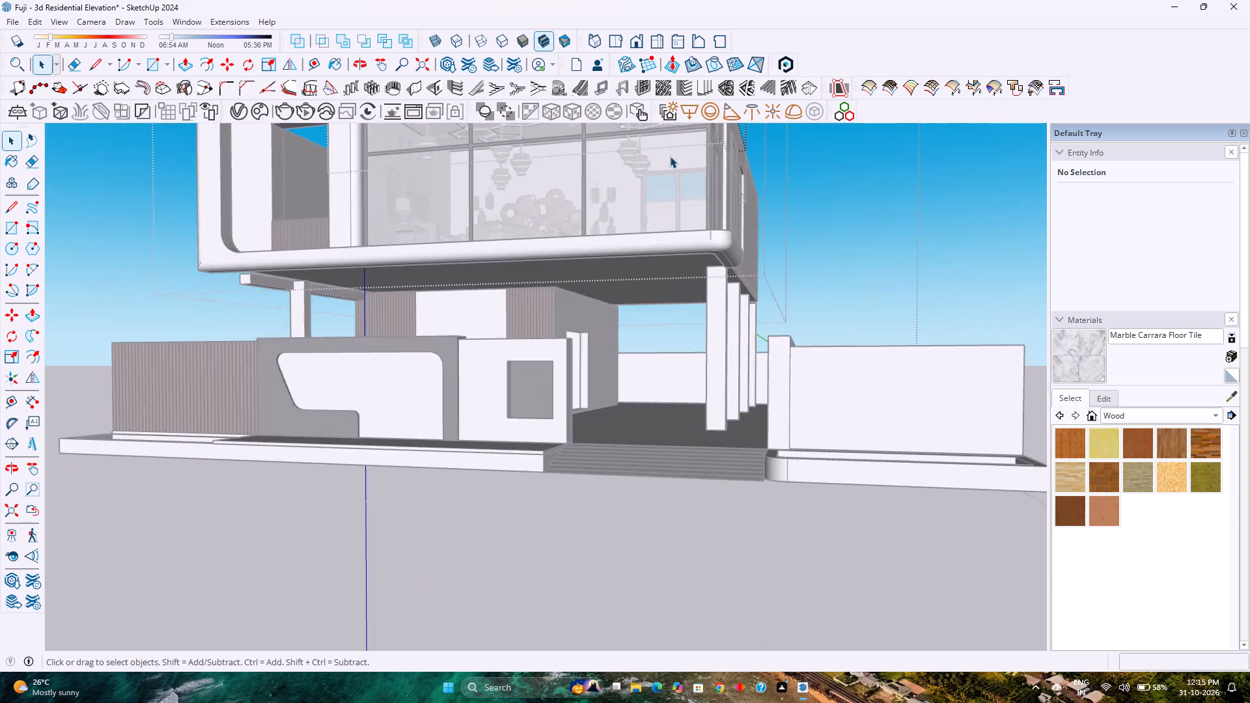
scroll(670, 156, "up", 3)
middle_click_drag(673, 176, 503, 573, "shift")
scroll(477, 538, "up", 7)
middle_click_drag(472, 521, 540, 333)
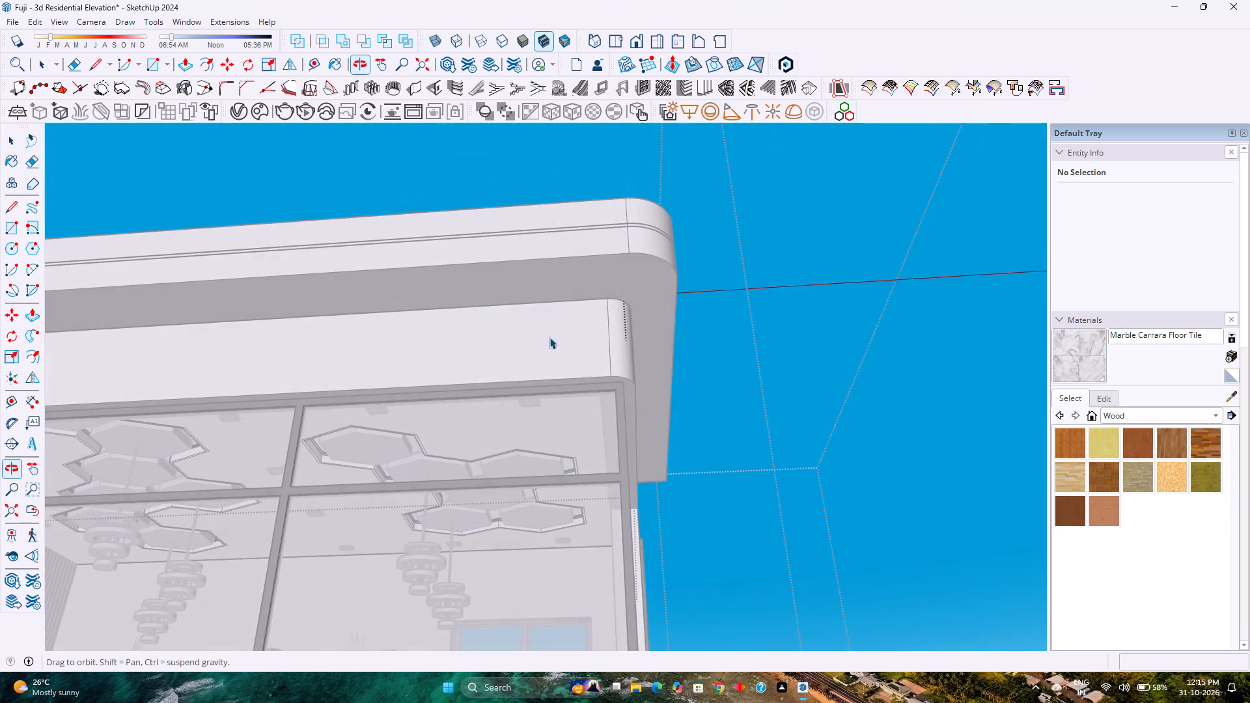
scroll(528, 435, "up", 5)
scroll(528, 434, "down", 5)
scroll(528, 434, "up", 2)
scroll(528, 434, "down", 4)
middle_click_drag(439, 515, 590, 383, "shift")
scroll(594, 379, "up", 1, "shift")
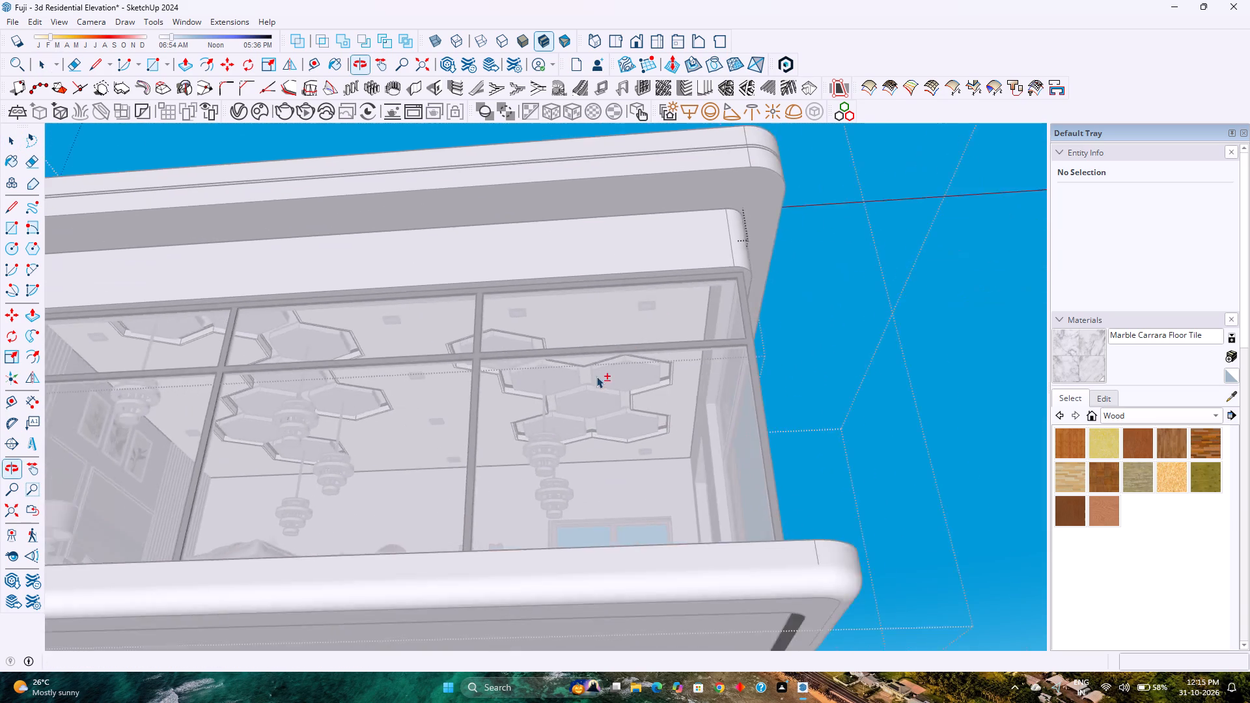
Frame the living room through its front glazing and start an interactive V-Ray render, dismissing the update notification.
middle_click_drag(601, 378, 437, 573)
scroll(447, 506, "up", 3)
middle_click_drag(447, 506, 458, 487)
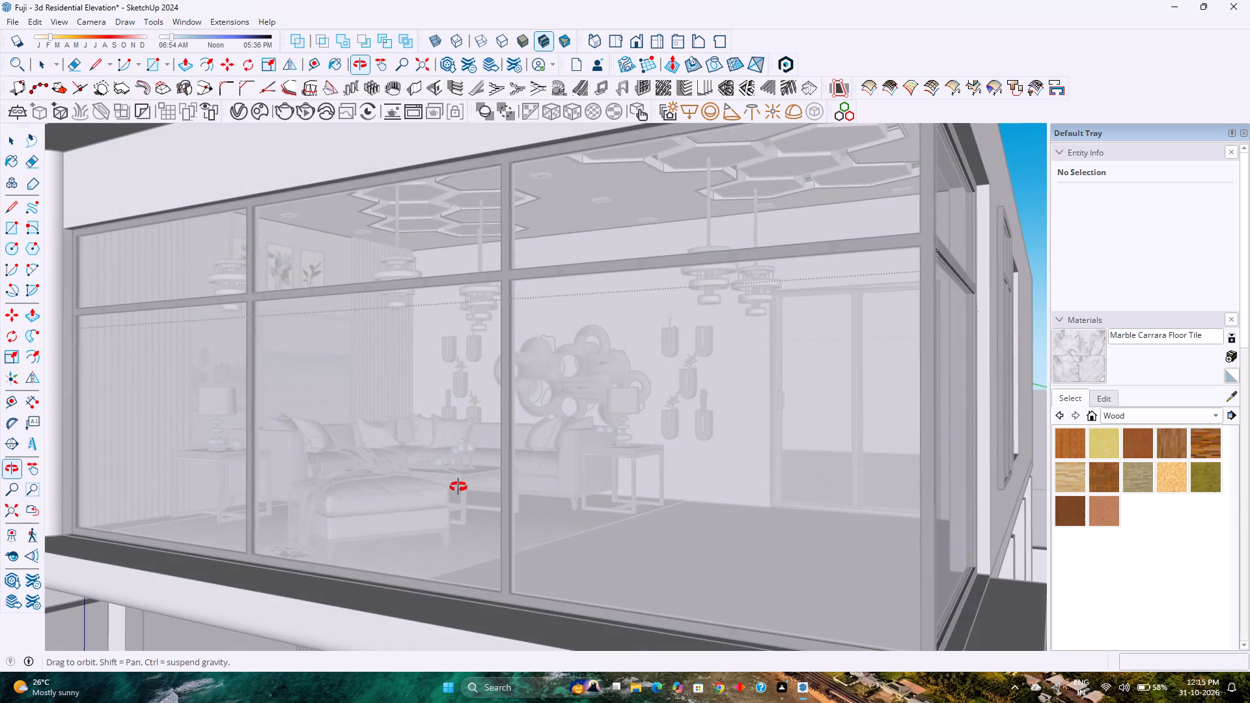
middle_click_drag(458, 487, 459, 486)
left_click(307, 113)
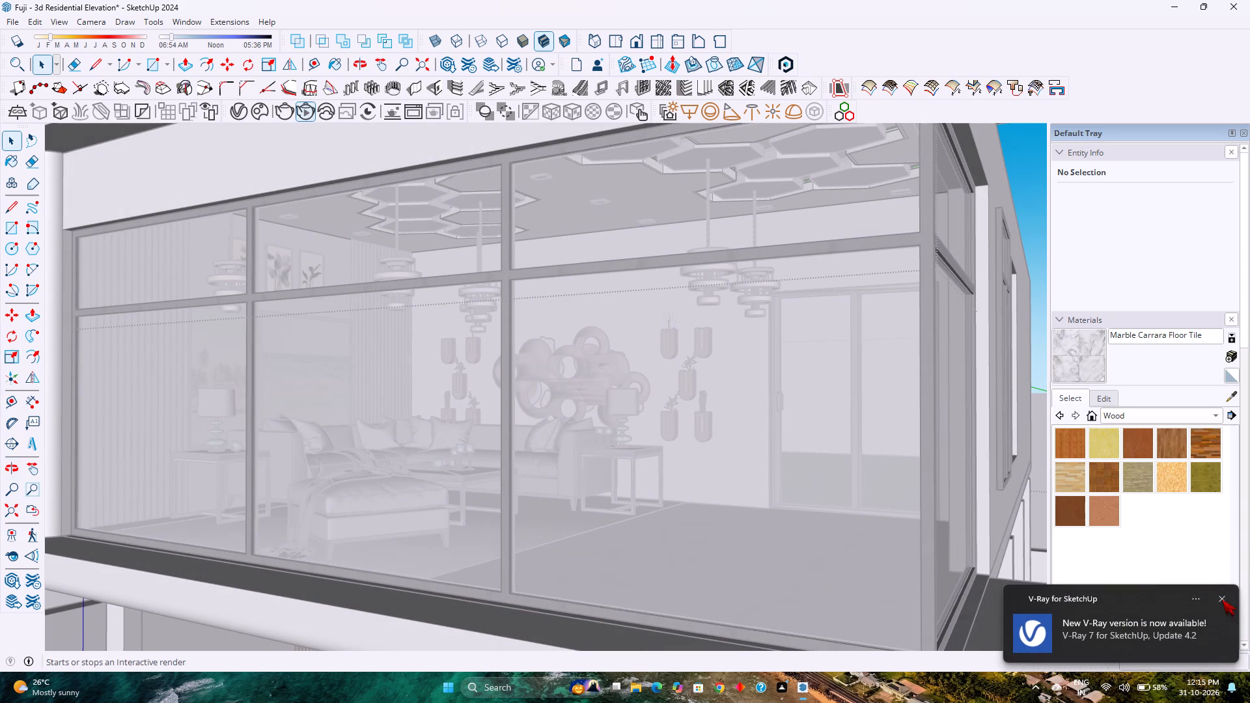
left_click(1222, 600)
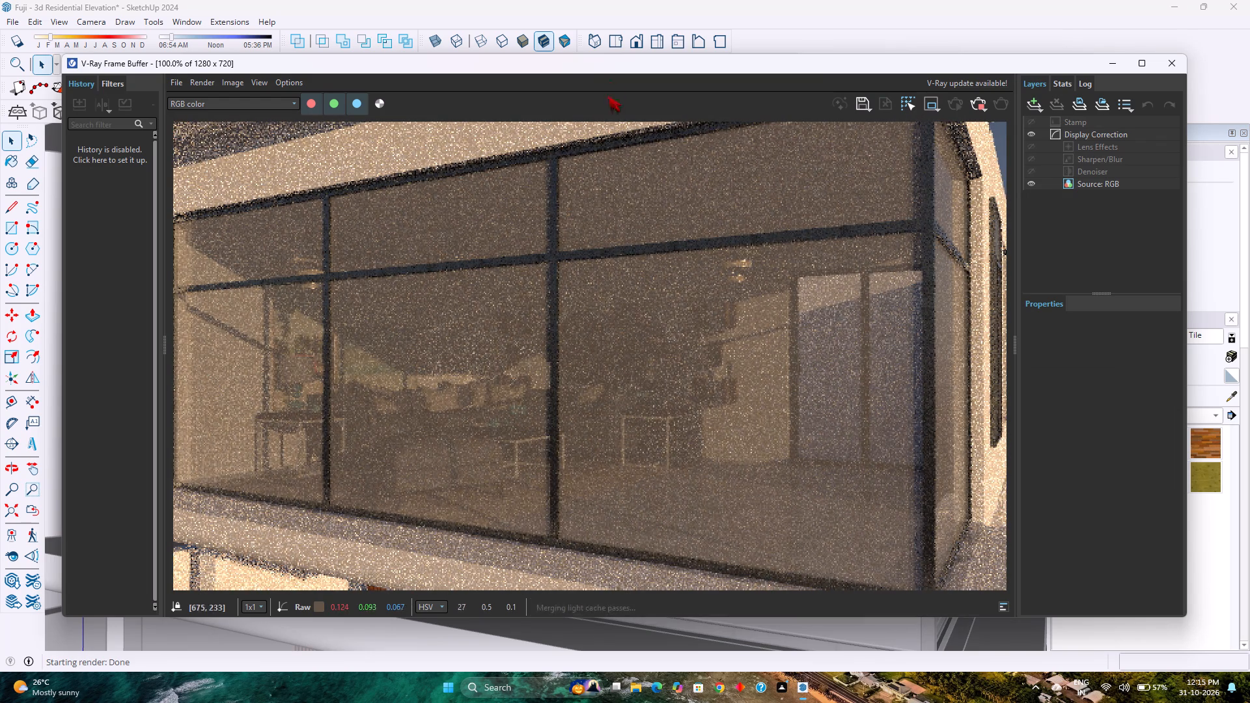
Open the Spot Light's parameters in the V-Ray Asset Editor and keep its units at Radiant power (W).
left_click_drag(639, 66, 604, 118)
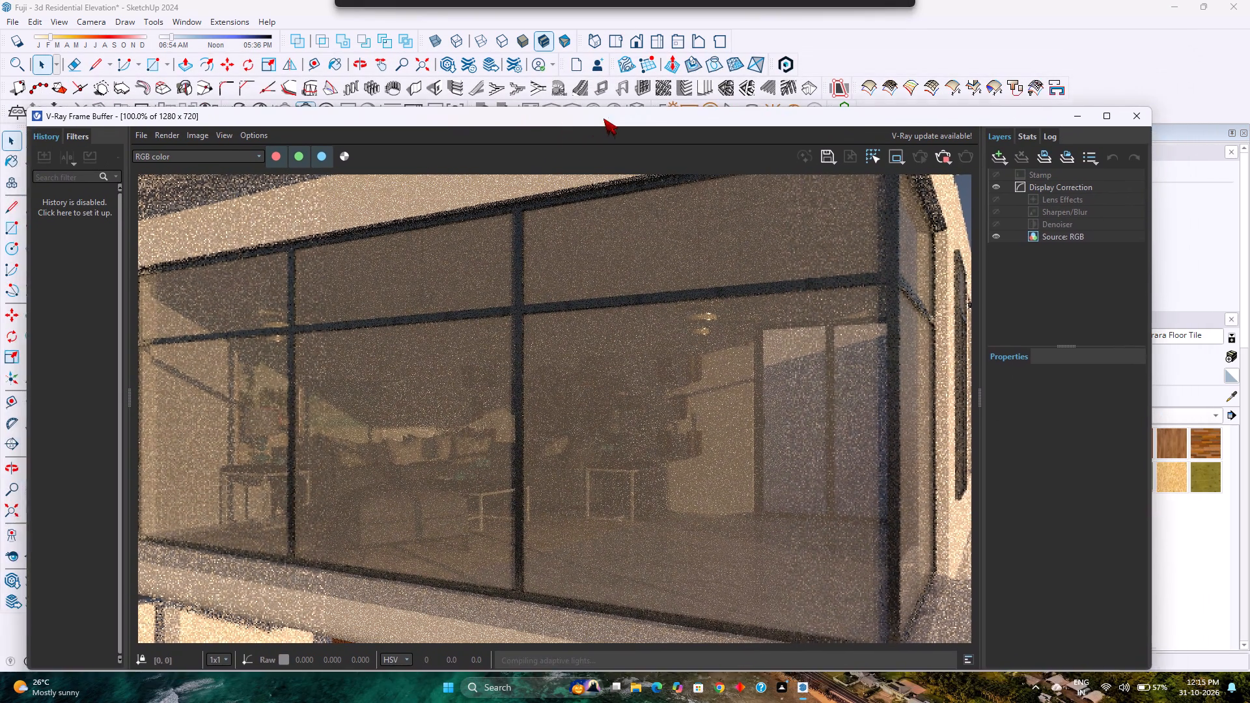
left_click_drag(604, 118, 591, 128)
left_click(238, 109)
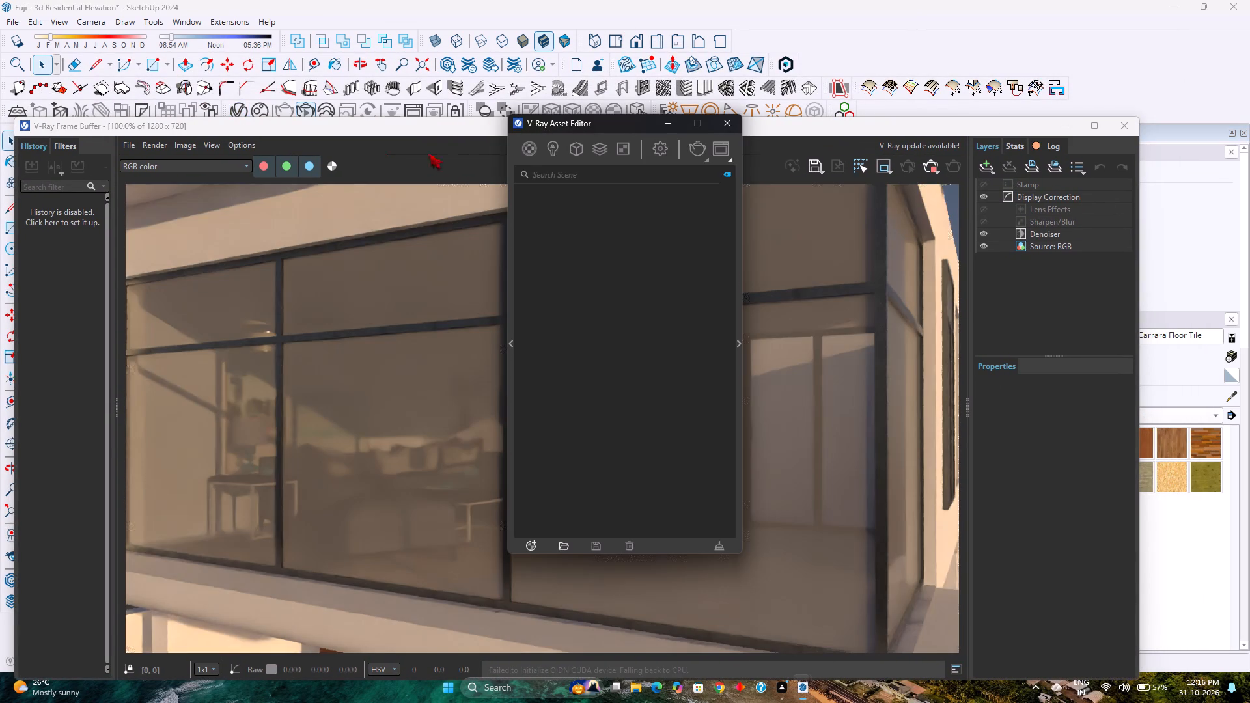
left_click(536, 146)
left_click(549, 143)
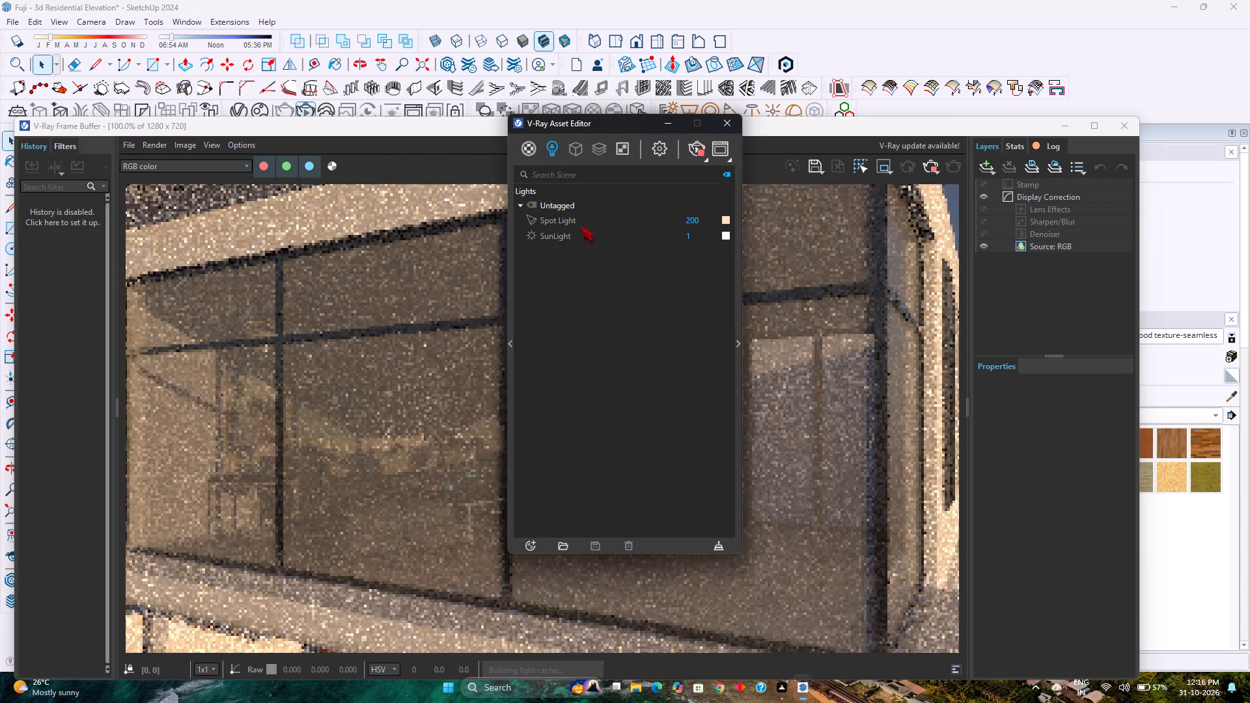
left_click(628, 223)
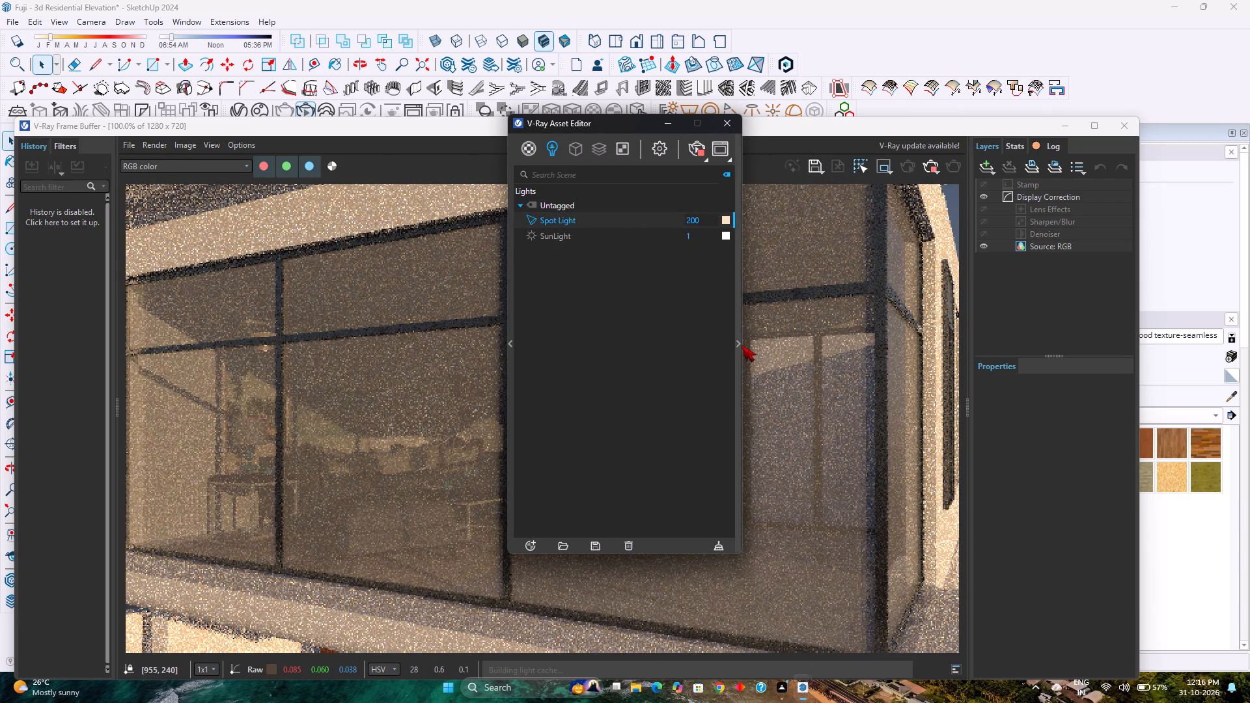
left_click(742, 345)
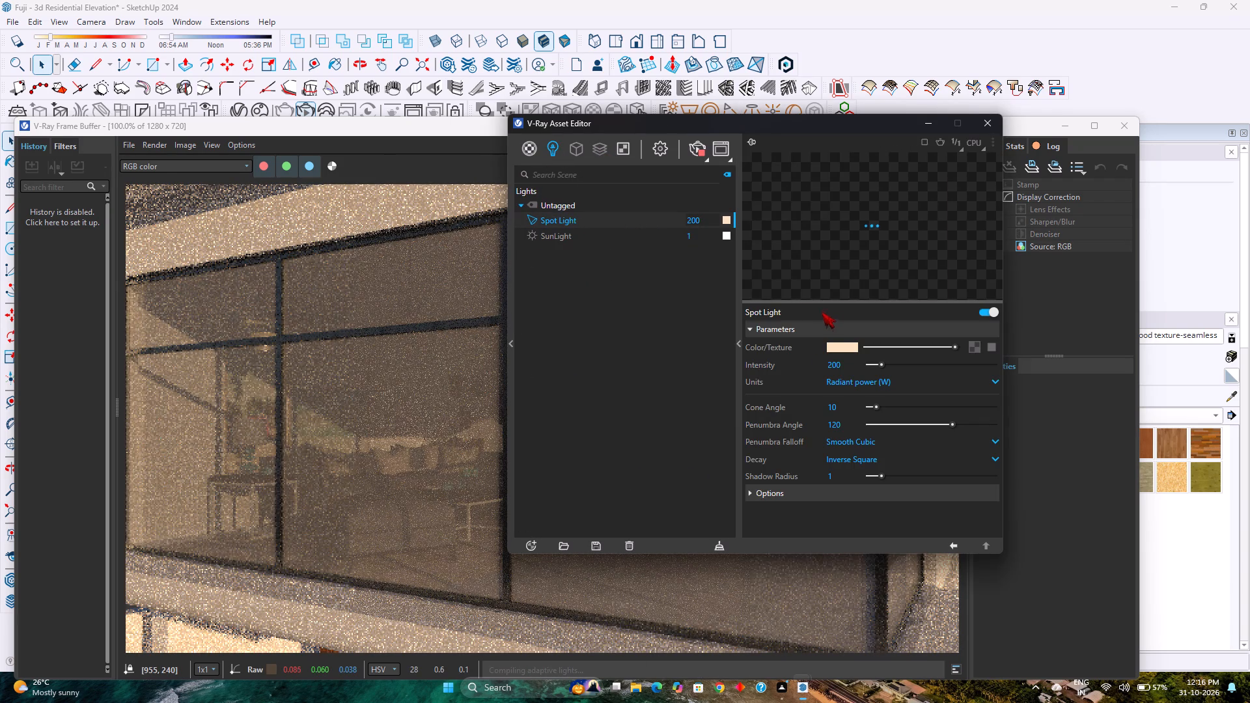
left_click(891, 383)
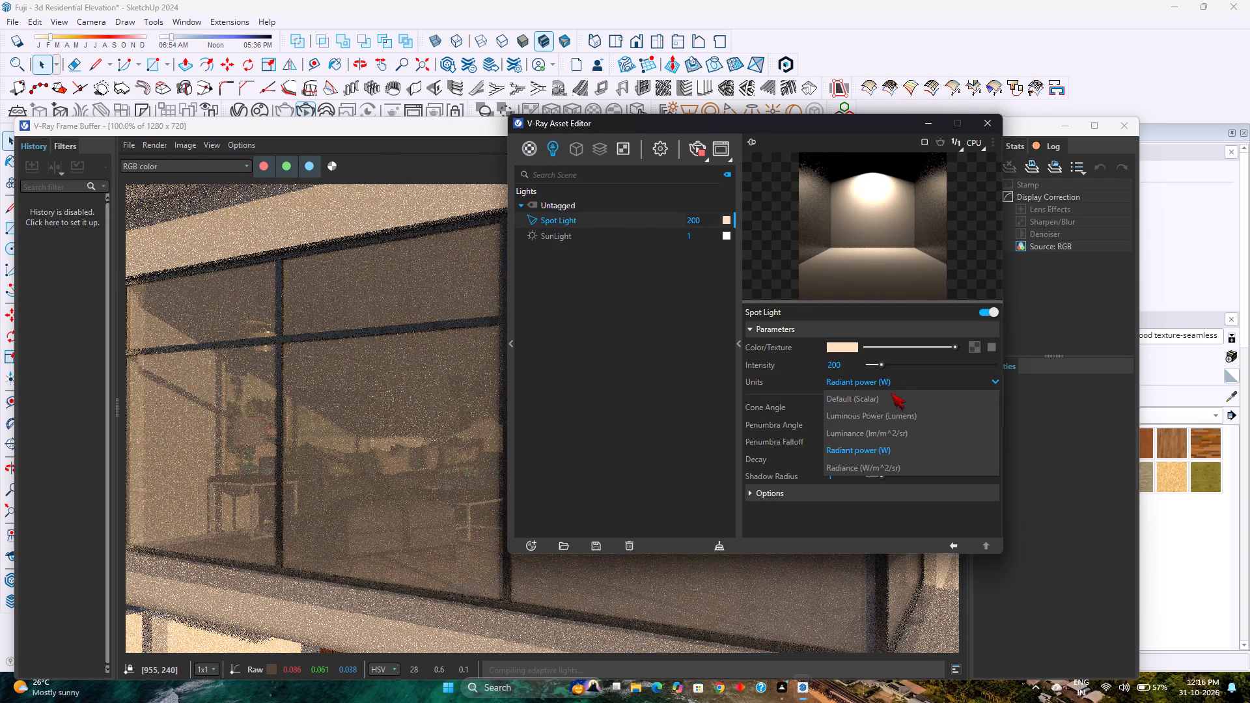
left_click(870, 455)
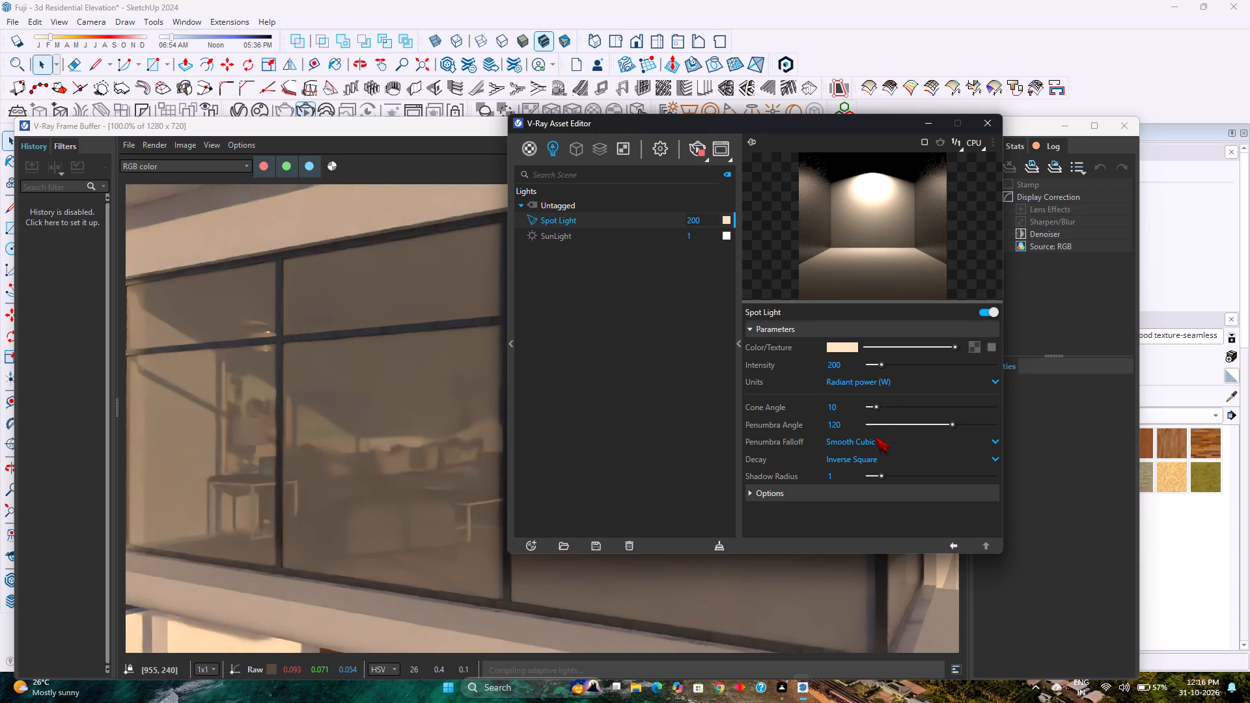
Examine the living room render at different magnifications, and close the asset editor and the render window.
scroll(380, 357, "down", 1)
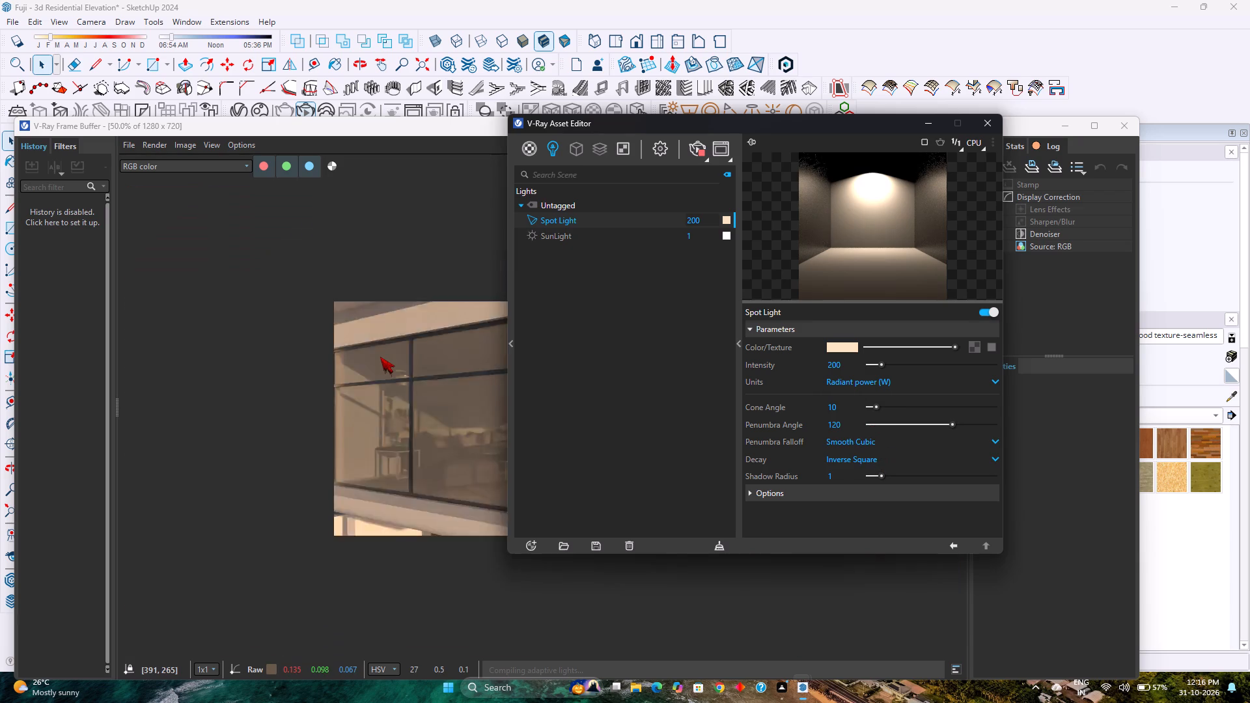
scroll(380, 357, "down", 2)
scroll(380, 357, "up", 3)
scroll(380, 357, "down", 1)
scroll(380, 356, "up", 1)
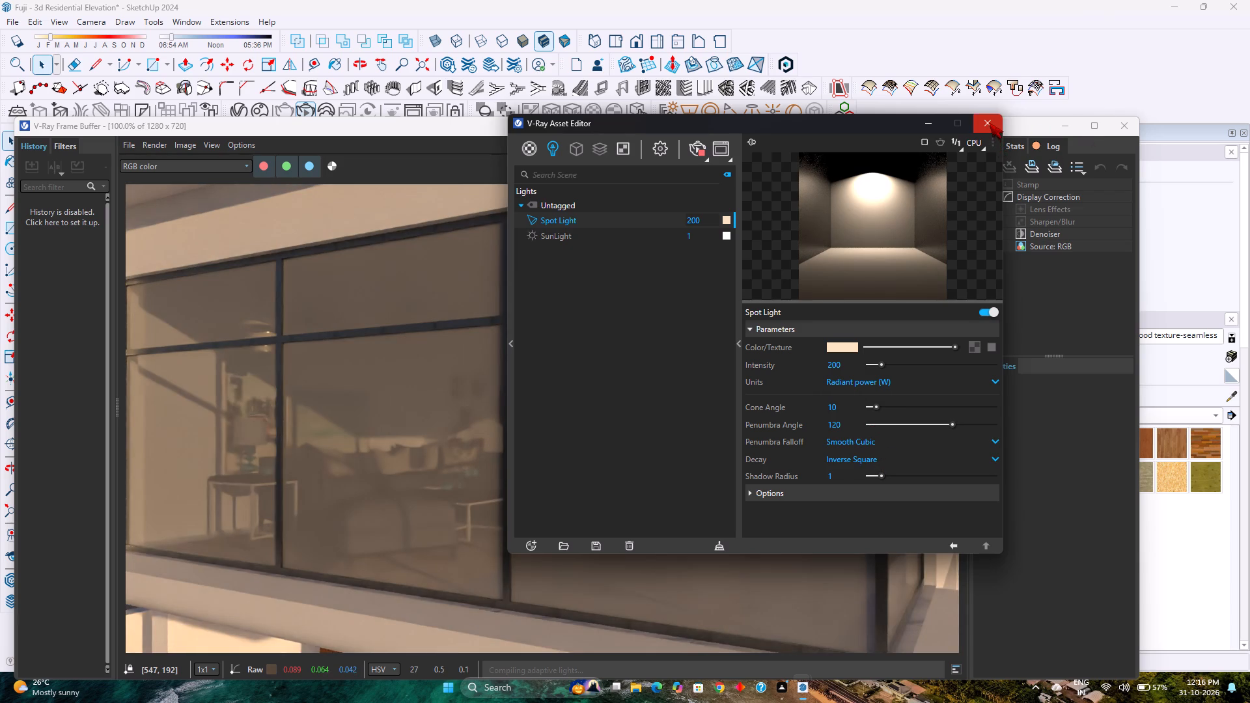
left_click(989, 122)
scroll(567, 376, "up", 4)
scroll(567, 376, "down", 4)
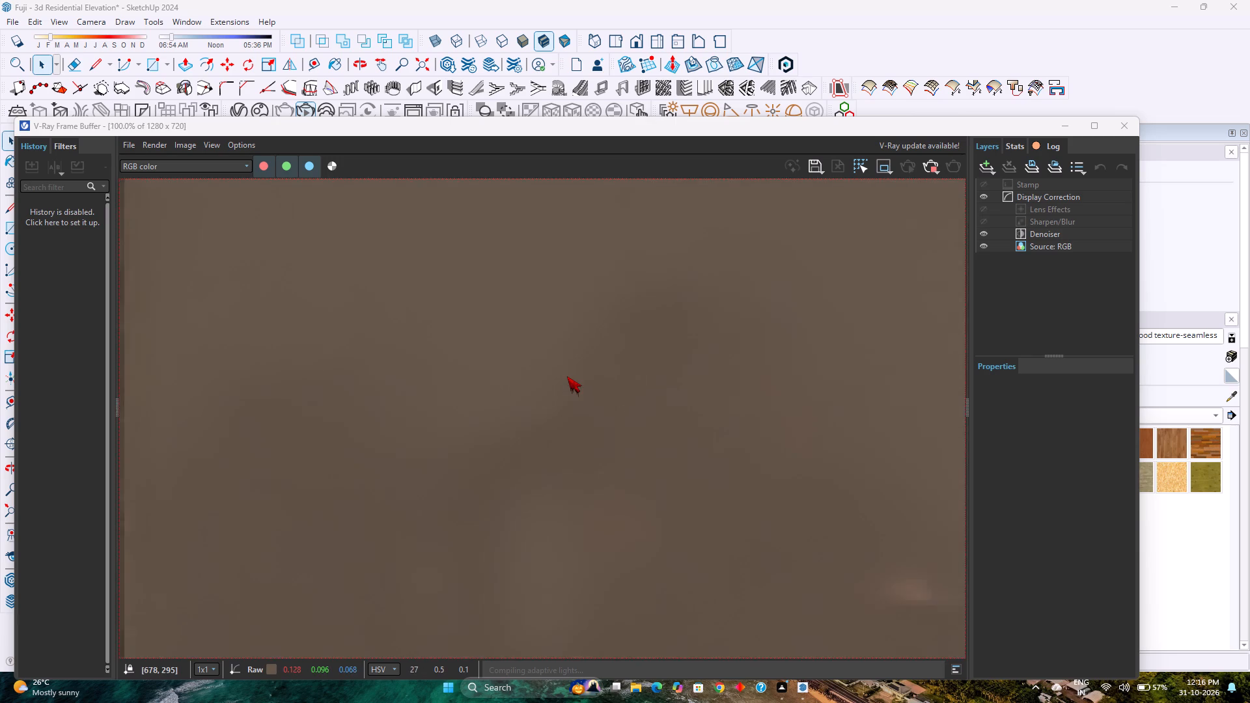
scroll(567, 376, "down", 1)
scroll(569, 369, "up", 5)
scroll(569, 369, "down", 4)
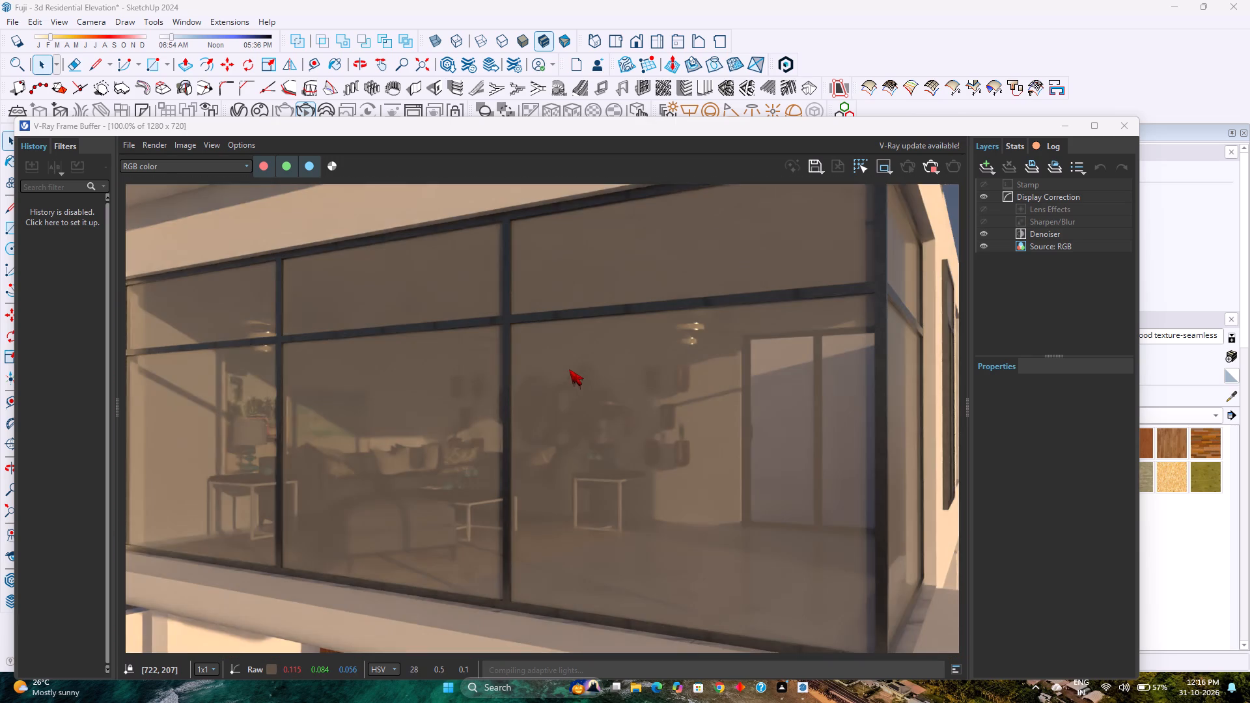
left_click(1137, 127)
Open the upper-floor wall group and hide the front window group with its frame and glazing.
left_click(628, 406)
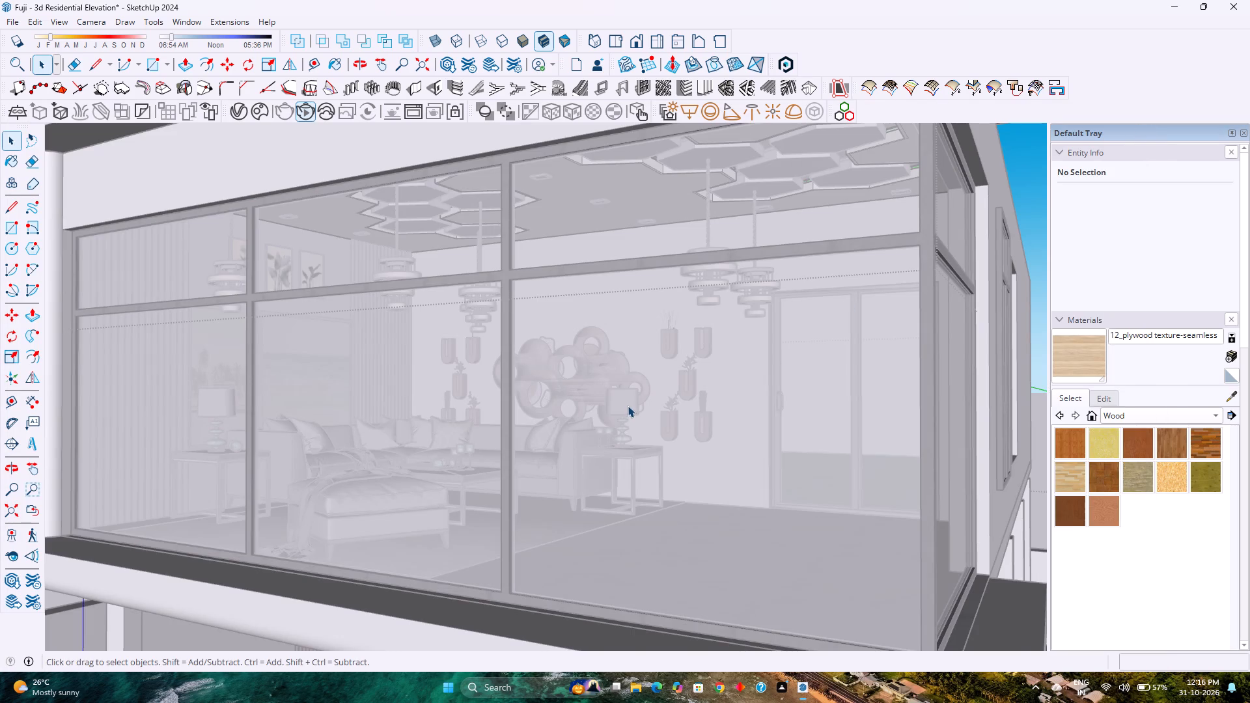
scroll(628, 406, "down", 13)
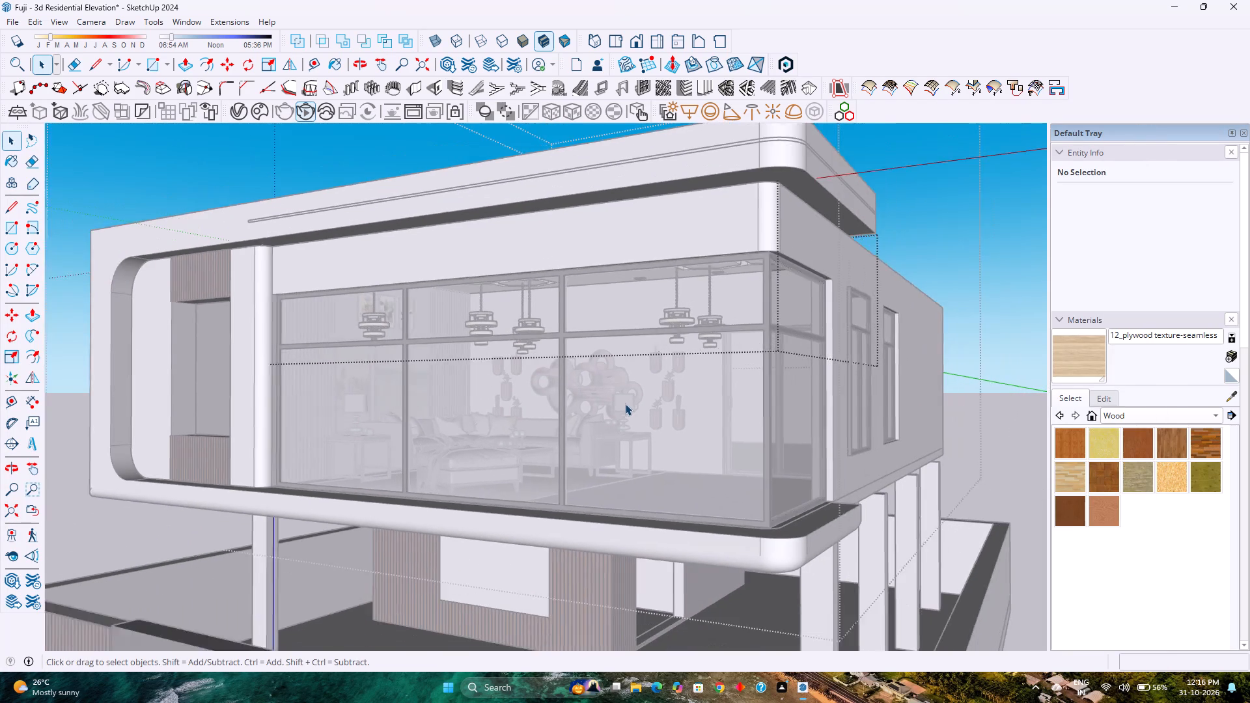
scroll(722, 252, "down", 1)
key("Escape")
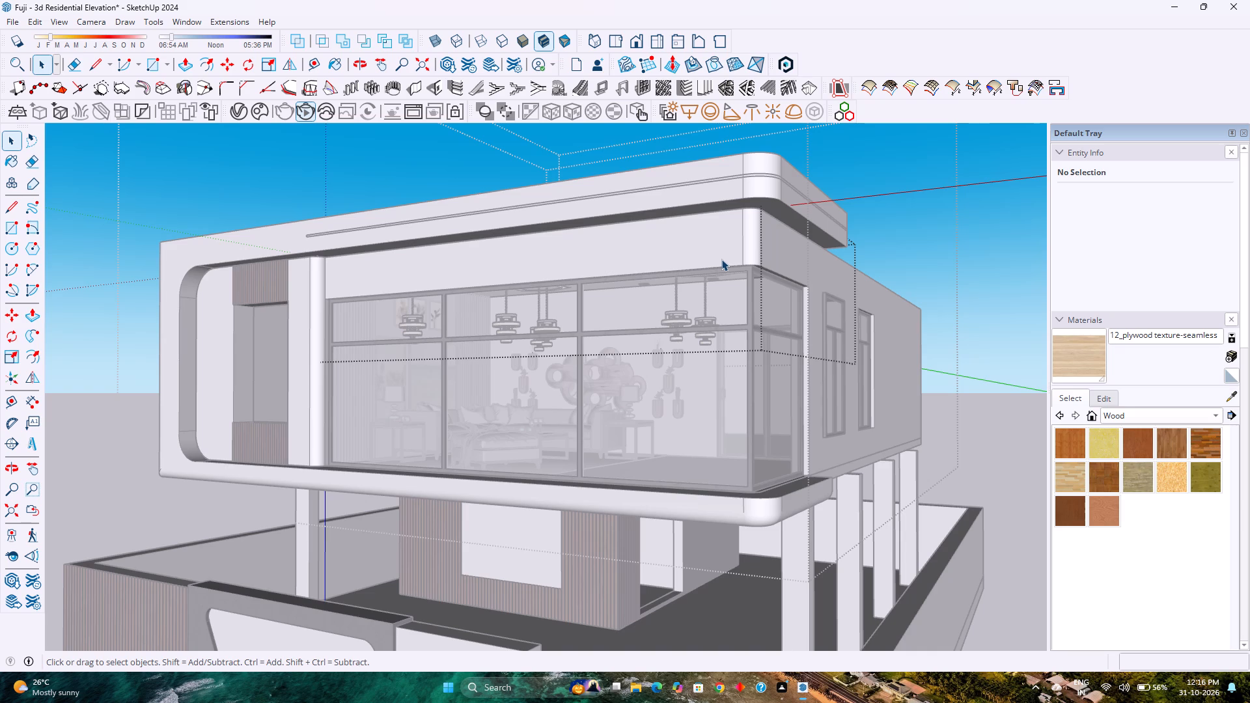
left_click(722, 261)
double_click(722, 261)
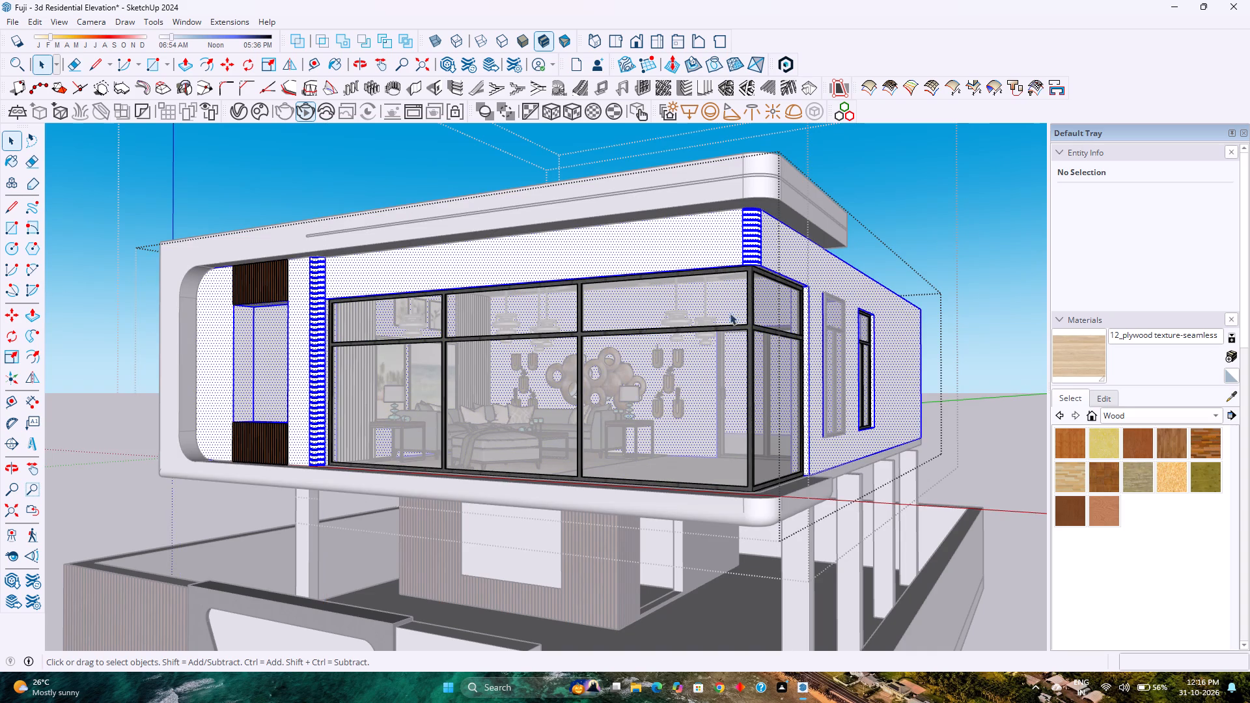
left_click(749, 325)
right_click(750, 327)
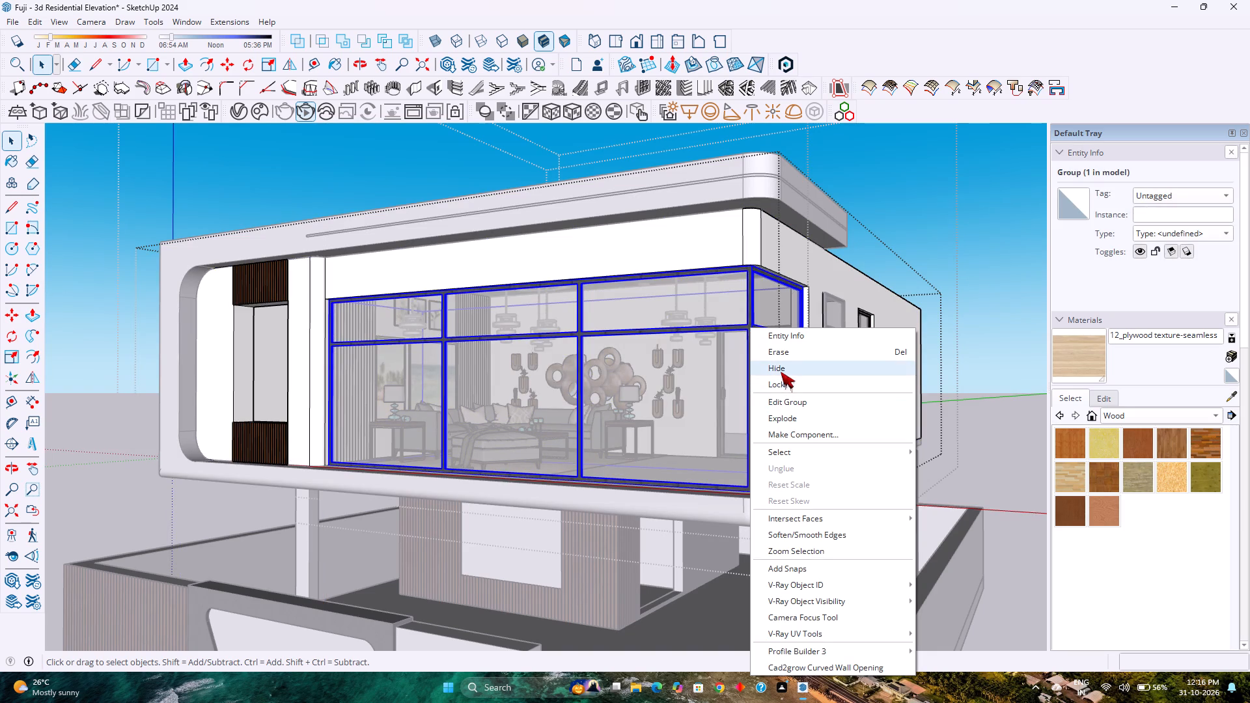
left_click(780, 371)
Examine the ceiling's hexagon recesses, rectangular downlights and pendant lamps from below through the open front.
scroll(675, 284, "up", 10)
middle_click_drag(653, 313, 670, 254)
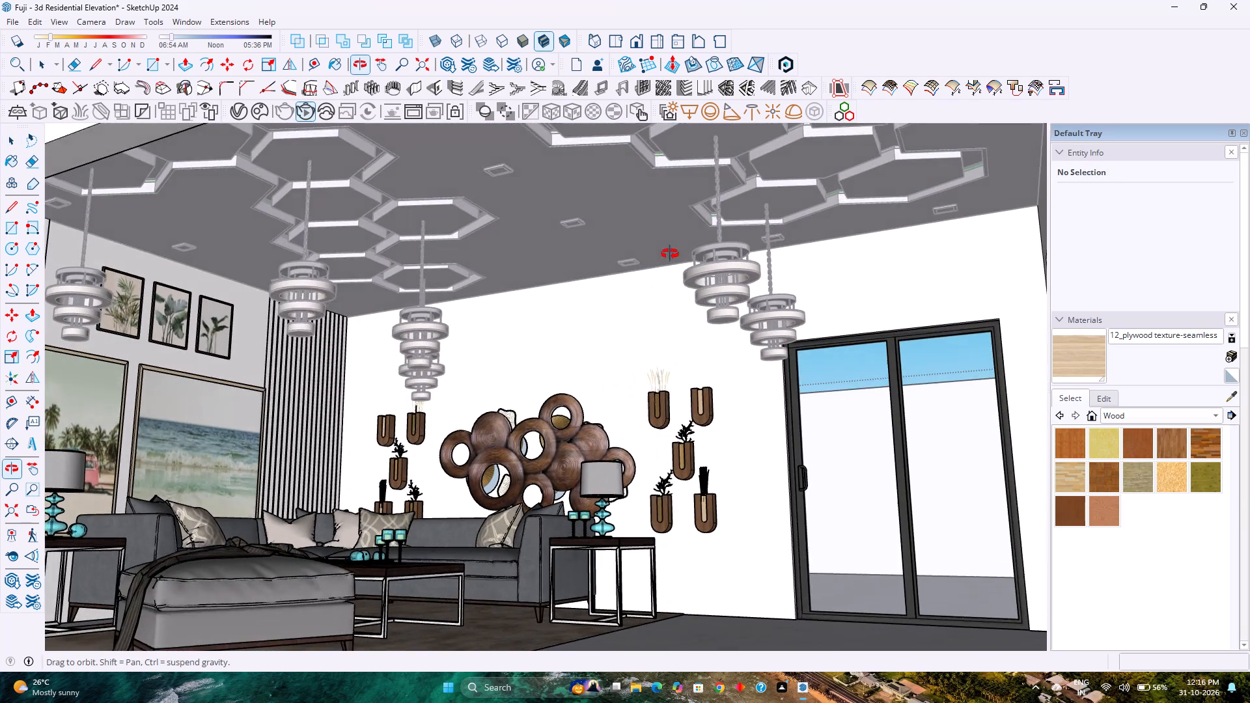
middle_click_drag(670, 254, 675, 249)
key("Escape")
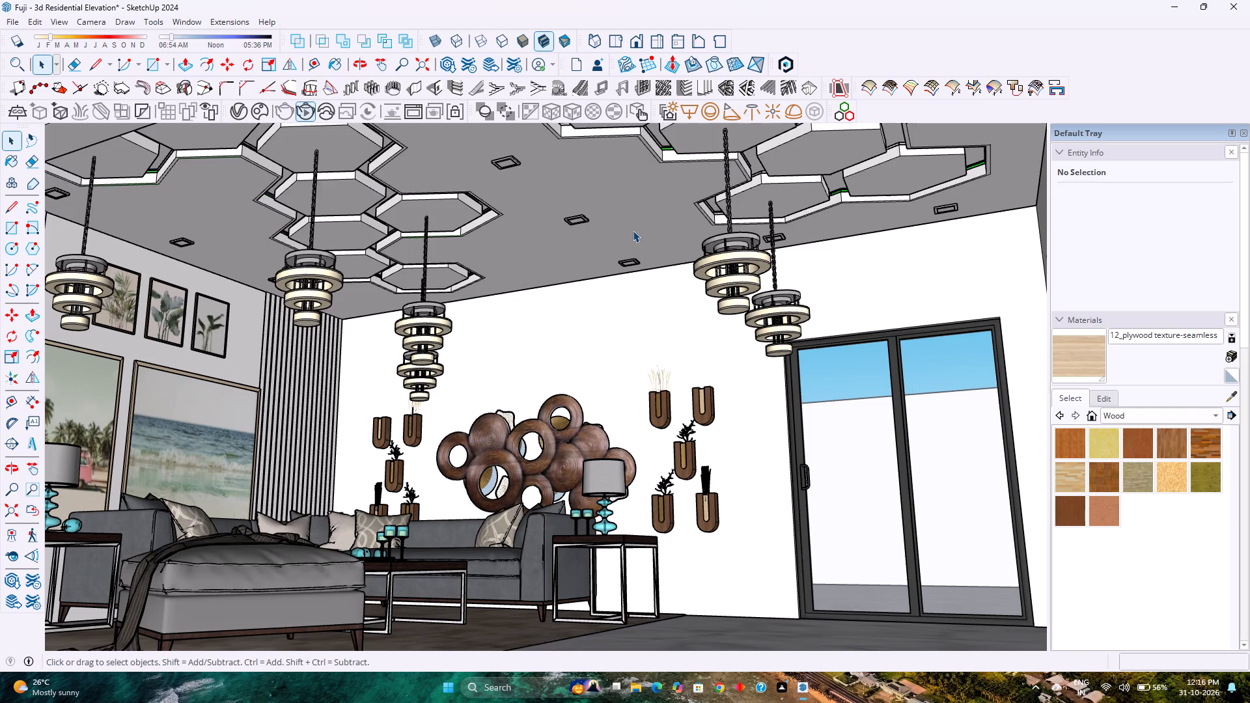
scroll(611, 225, "up", 20)
scroll(611, 225, "up", 1)
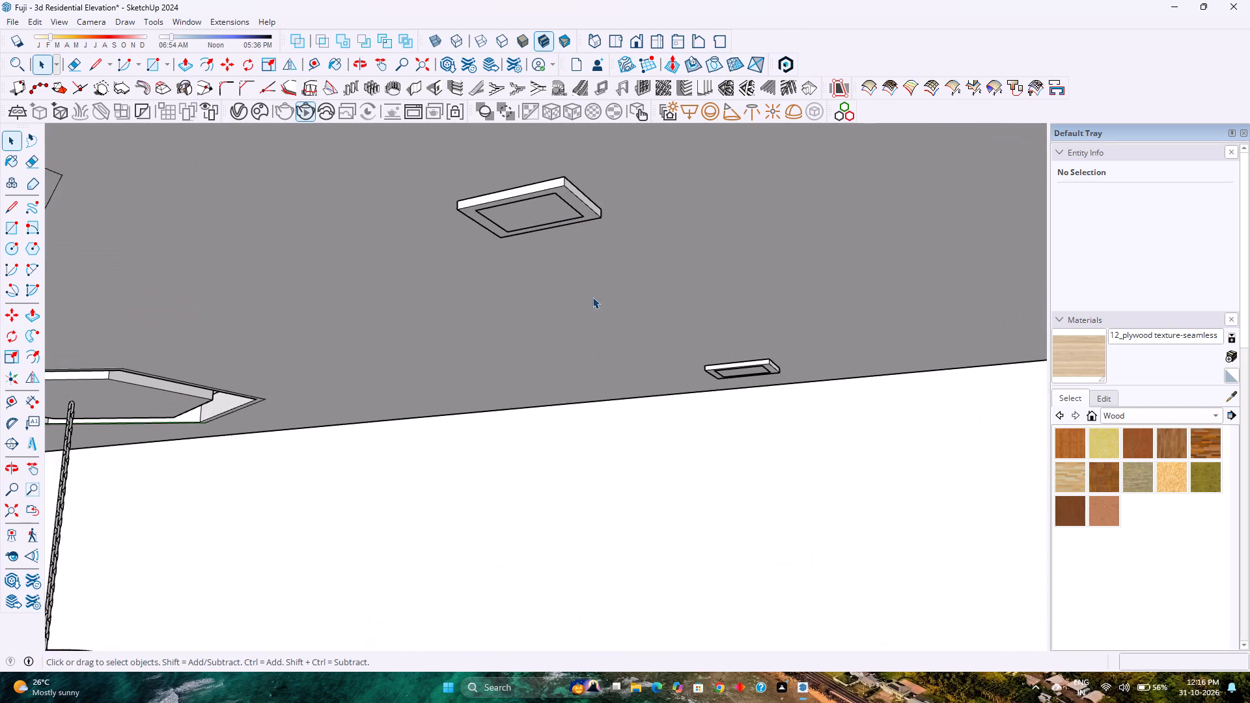
scroll(592, 297, "down", 17)
middle_click_drag(303, 234, 429, 193)
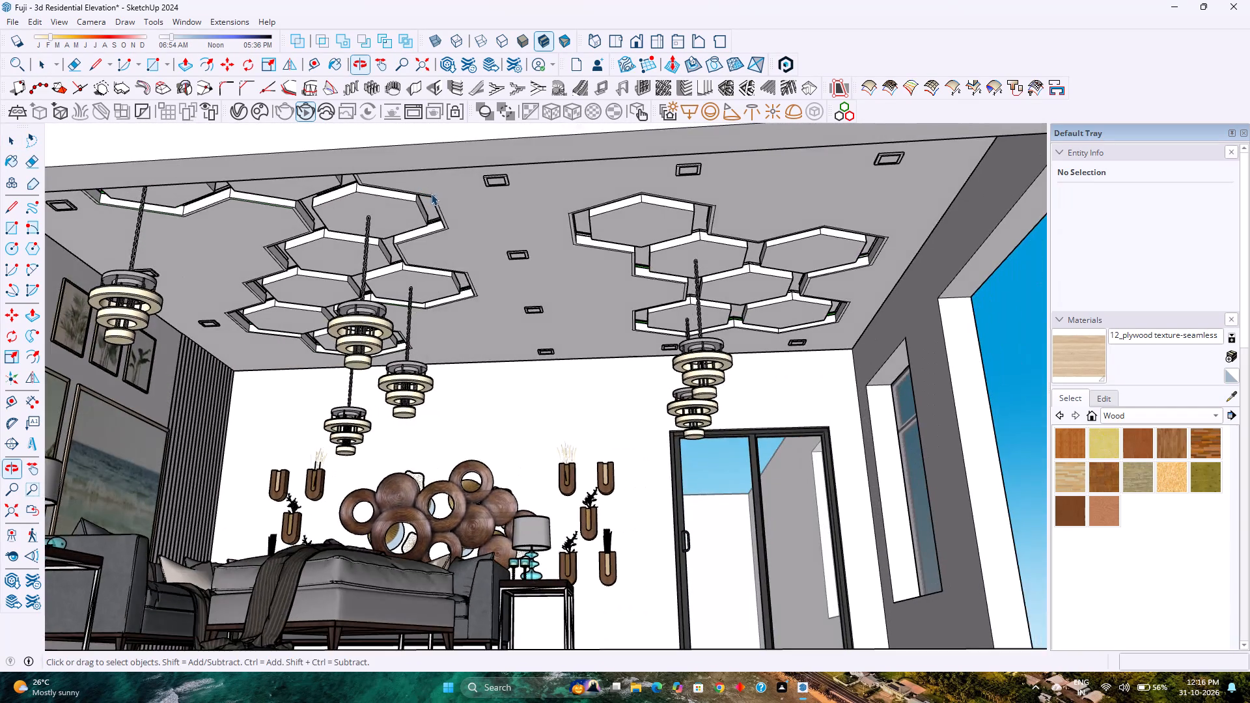
scroll(423, 269, "up", 7)
middle_click_drag(423, 269, 631, 308)
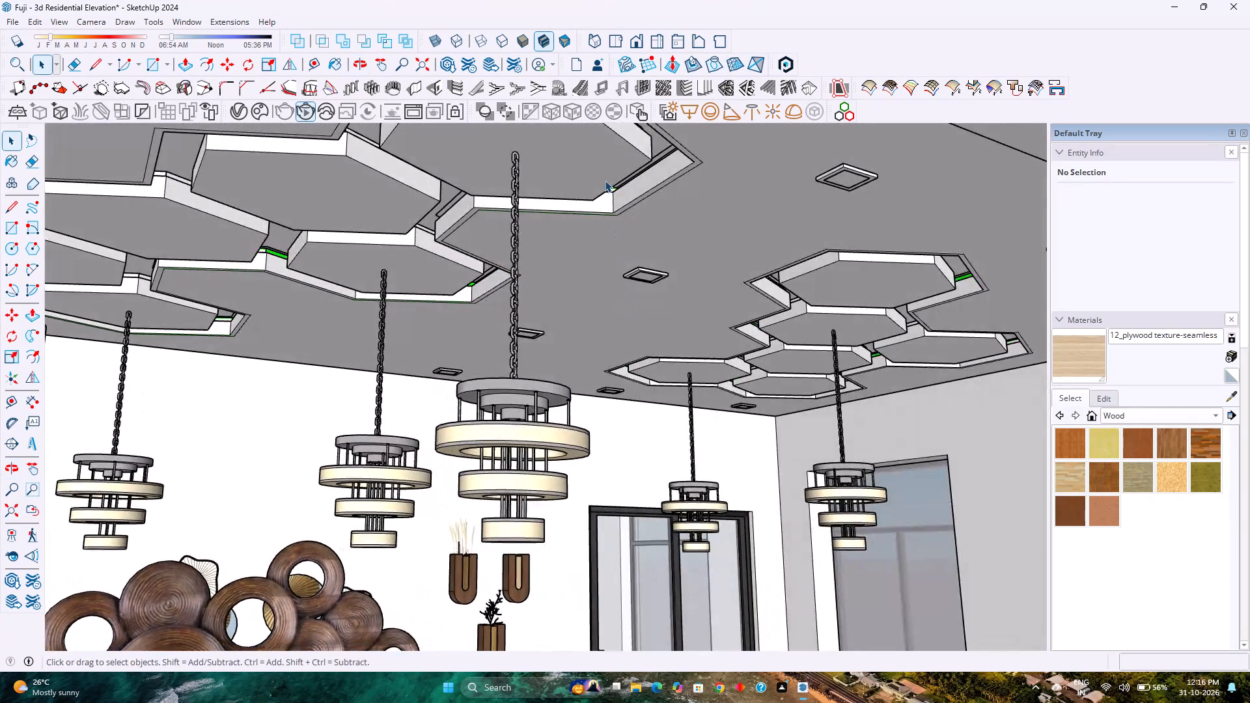
Open the ceiling group to the green V-Ray Rectangle Light strip inside a hexagon recess and enter that light's group.
scroll(605, 180, "up", 17)
middle_click_drag(622, 196, 533, 281)
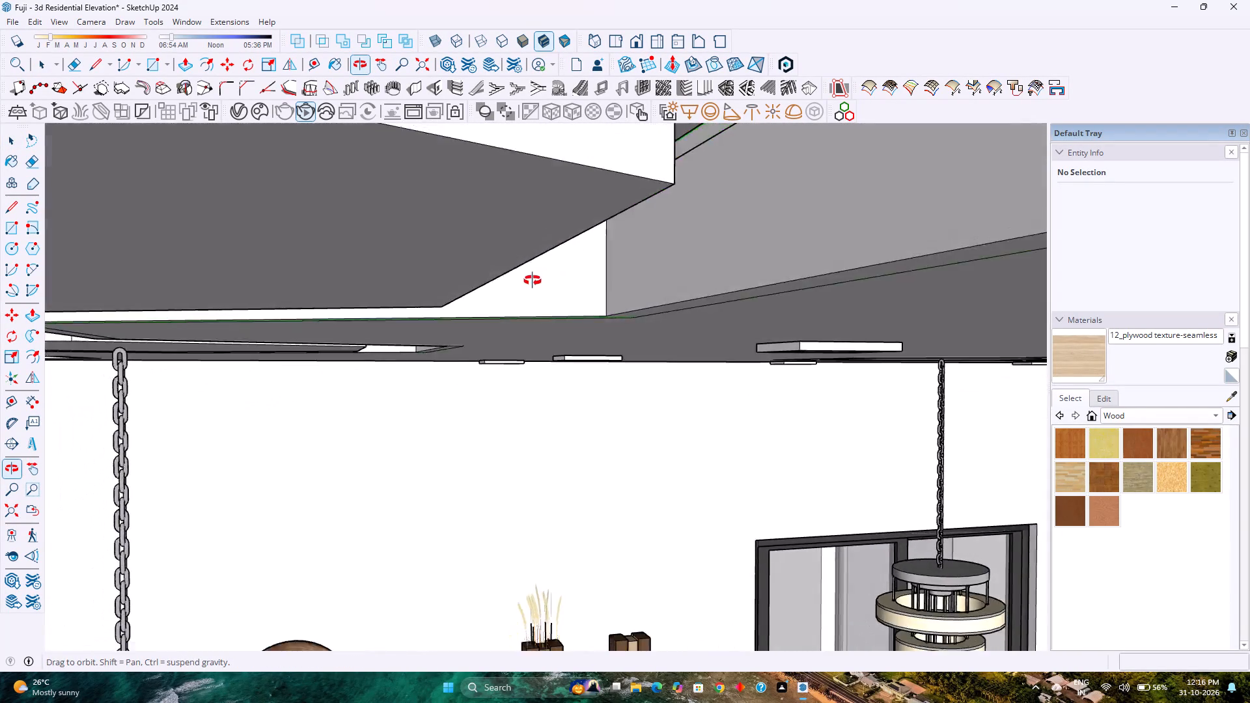
middle_click_drag(533, 281, 526, 234)
scroll(568, 193, "up", 13)
middle_click(568, 194)
middle_click_drag(568, 196, 573, 228)
double_click(574, 223)
left_click(574, 219)
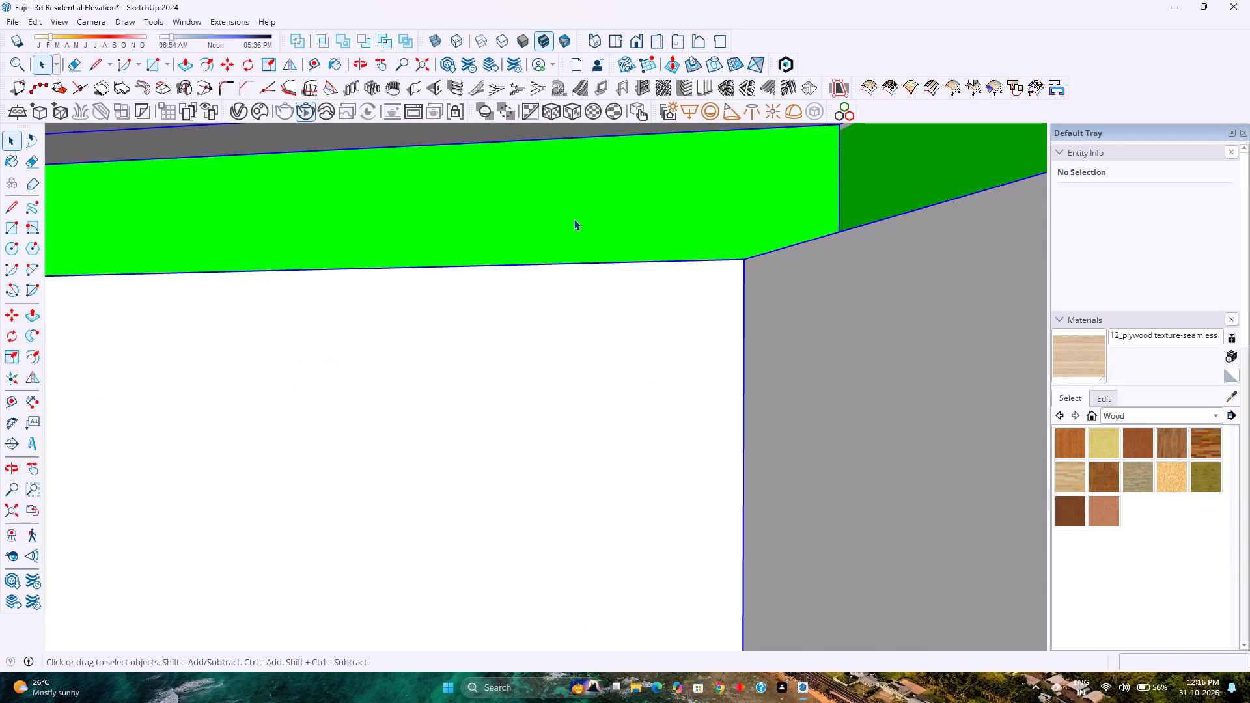
double_click(574, 219)
left_click(574, 208)
left_click(574, 212)
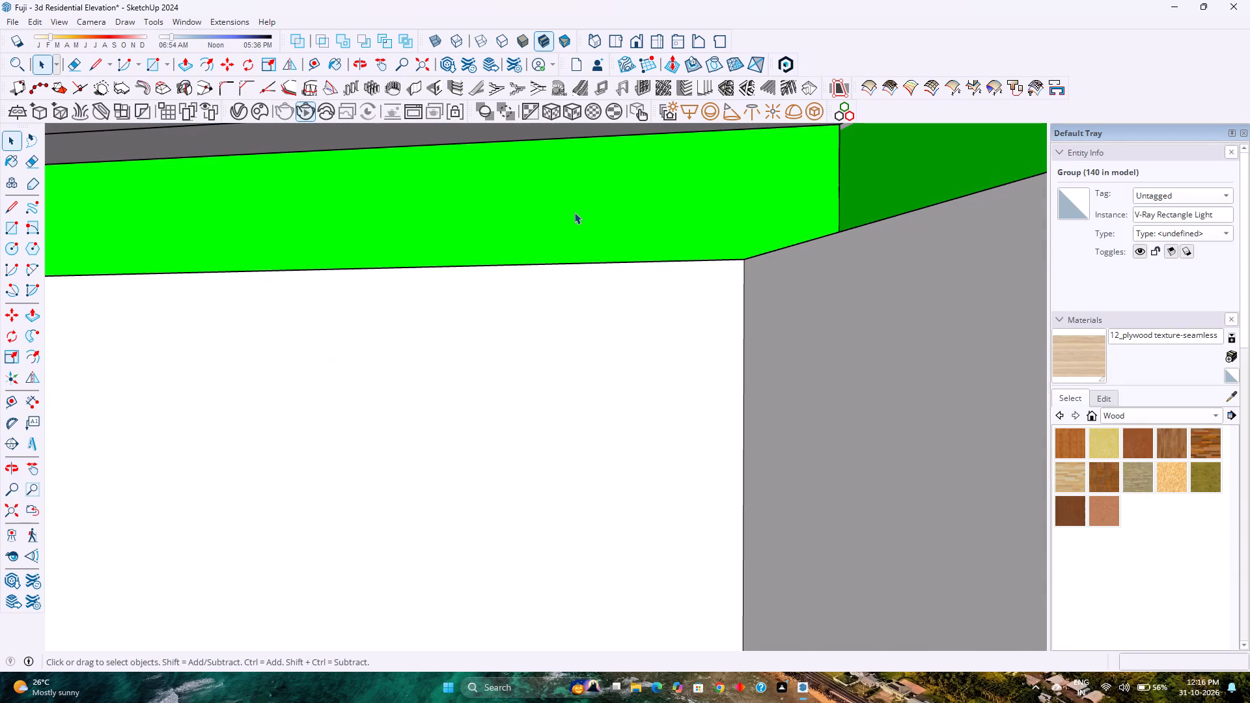
double_click(574, 212)
Select the green strip light's face with its edges to inspect it, and return to a view of the living room.
scroll(574, 212, "down", 4)
scroll(574, 212, "up", 4)
scroll(574, 212, "down", 5)
scroll(572, 216, "up", 4)
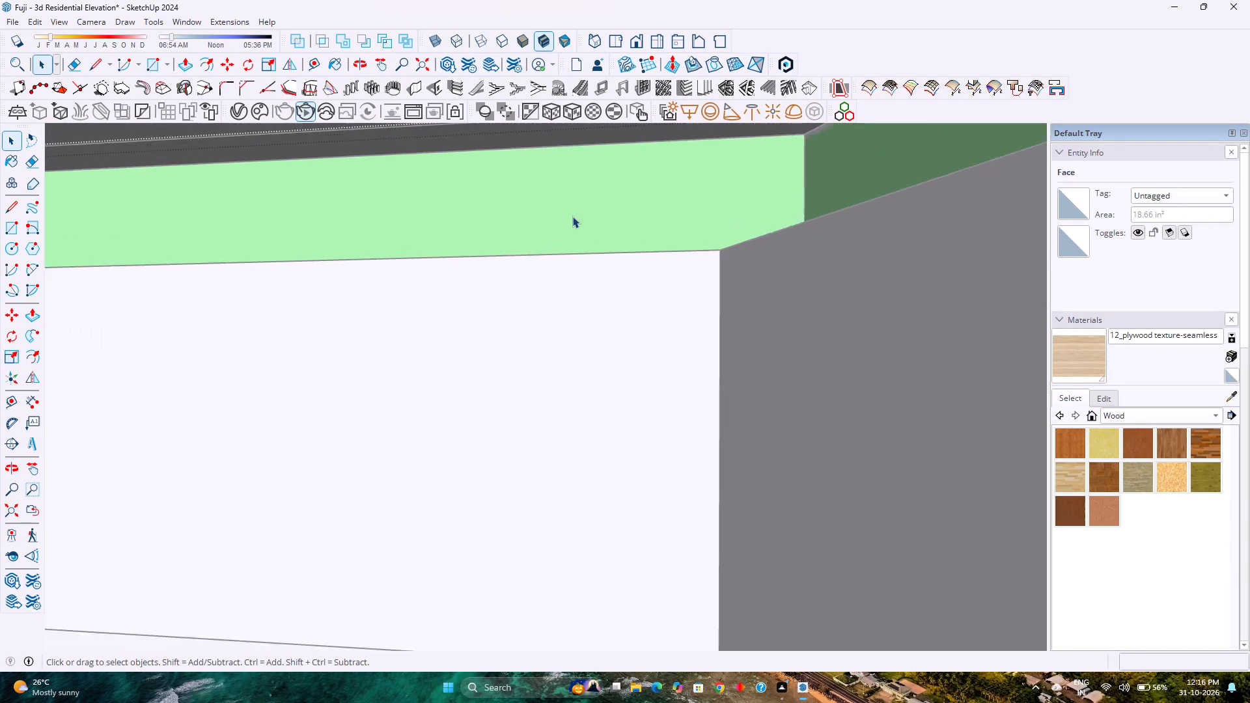
scroll(572, 216, "down", 2)
double_click(572, 216)
scroll(572, 216, "down", 1)
middle_click_drag(572, 219, 574, 241)
triple_click(590, 209)
double_click(590, 209)
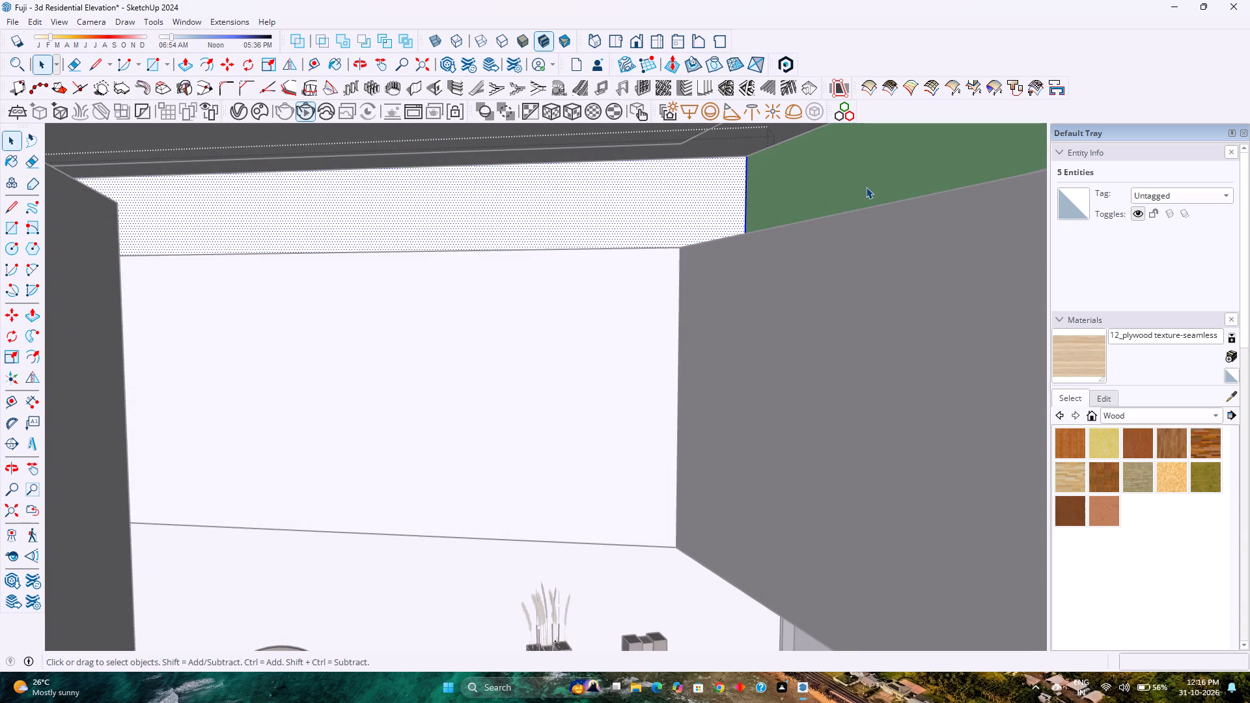
scroll(730, 186, "down", 8)
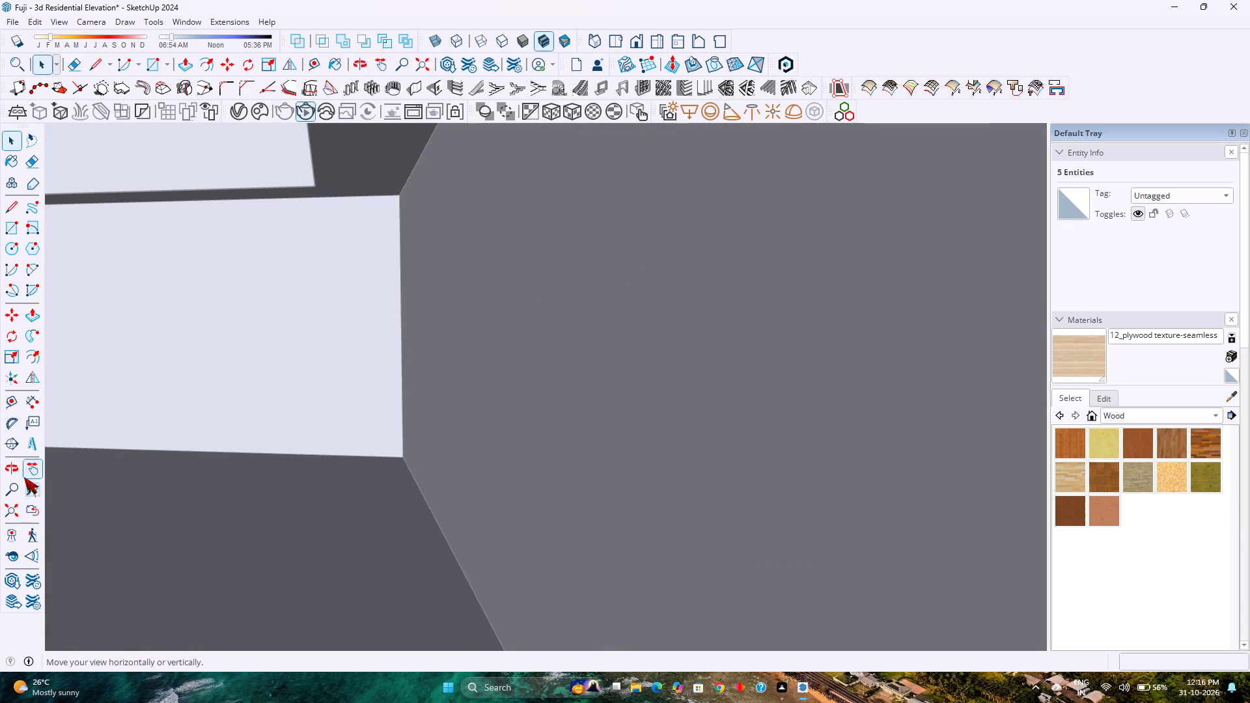
left_click(14, 506)
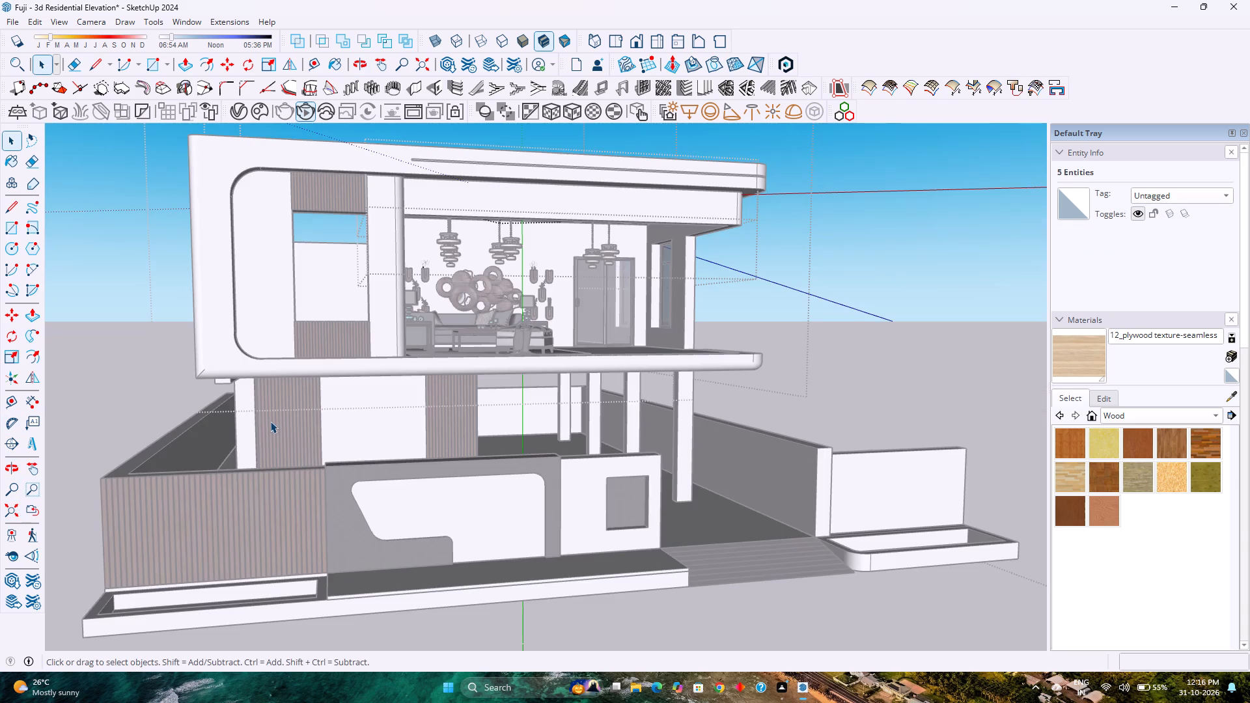
middle_click_drag(384, 441, 323, 342)
scroll(474, 224, "down", 1)
scroll(510, 221, "up", 9)
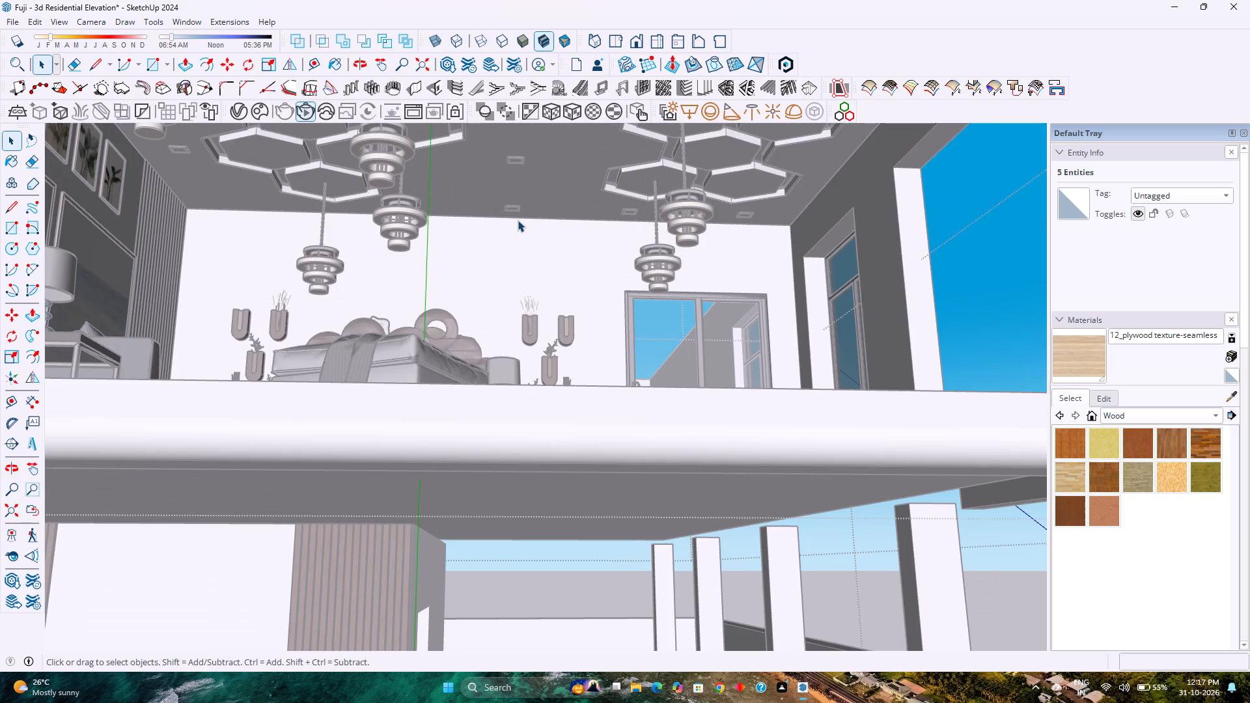
key("Escape")
Open a rectangular ceiling downlight component, enter its nested V-Ray Rectangle Light group and select the light's face.
scroll(695, 189, "up", 4)
scroll(467, 198, "up", 6)
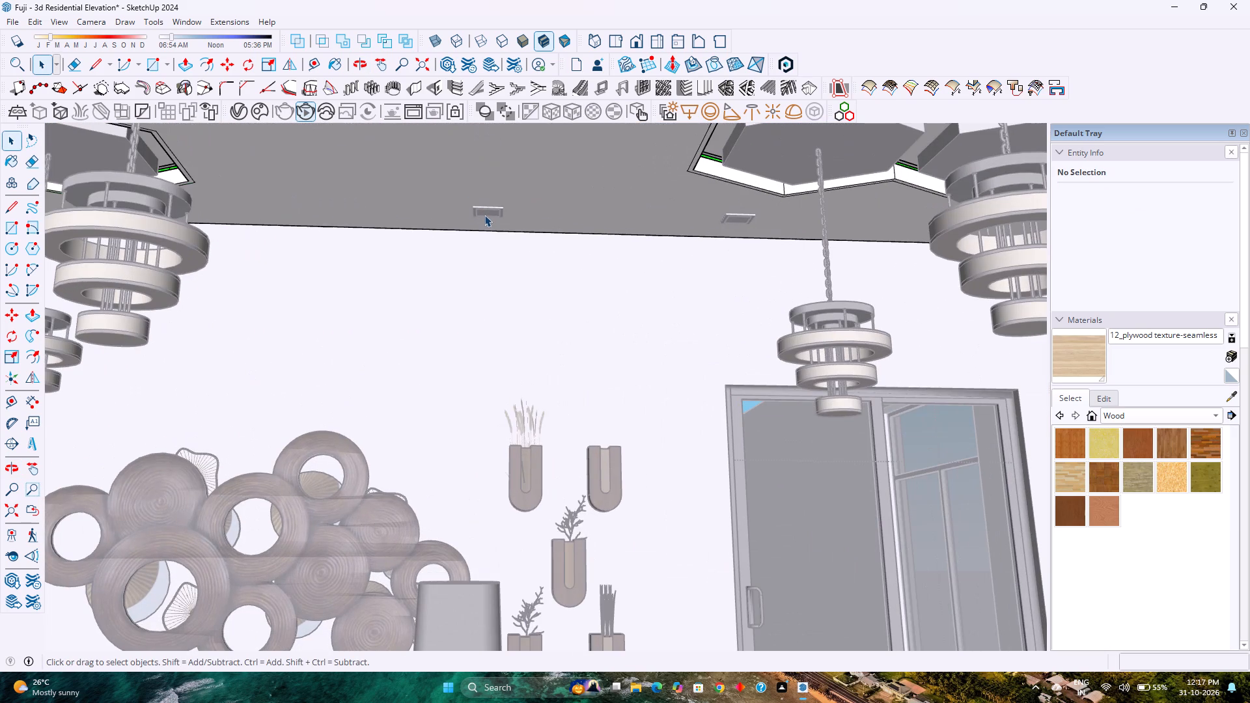
key("Escape")
left_click(490, 210)
scroll(492, 210, "down", 5)
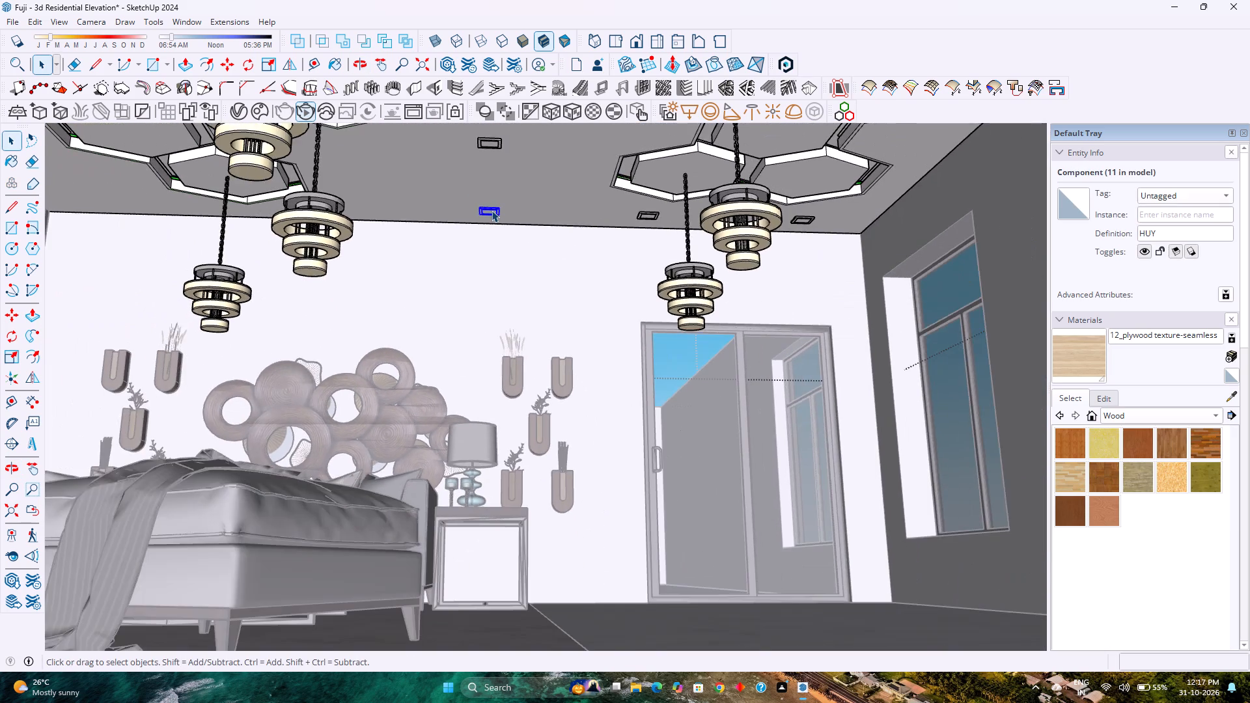
scroll(487, 212, "up", 10)
double_click(491, 214)
scroll(491, 214, "up", 4)
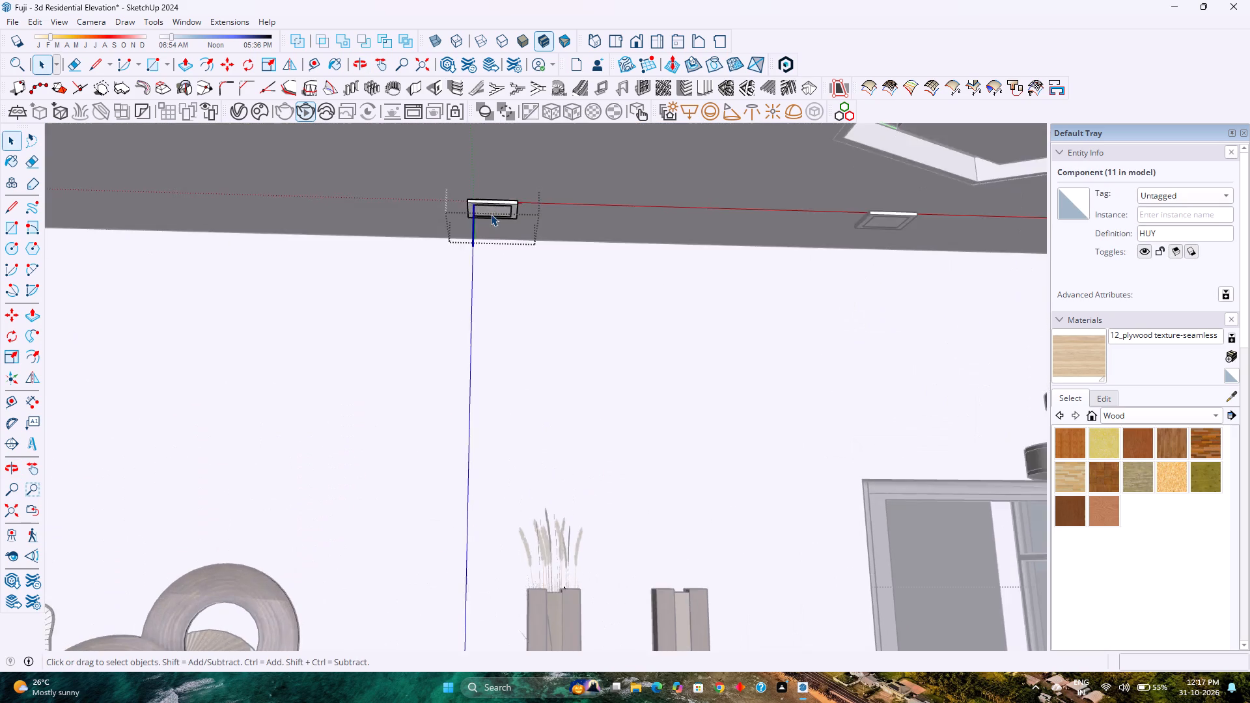
scroll(491, 214, "up", 3)
left_click(495, 212)
scroll(495, 212, "up", 11)
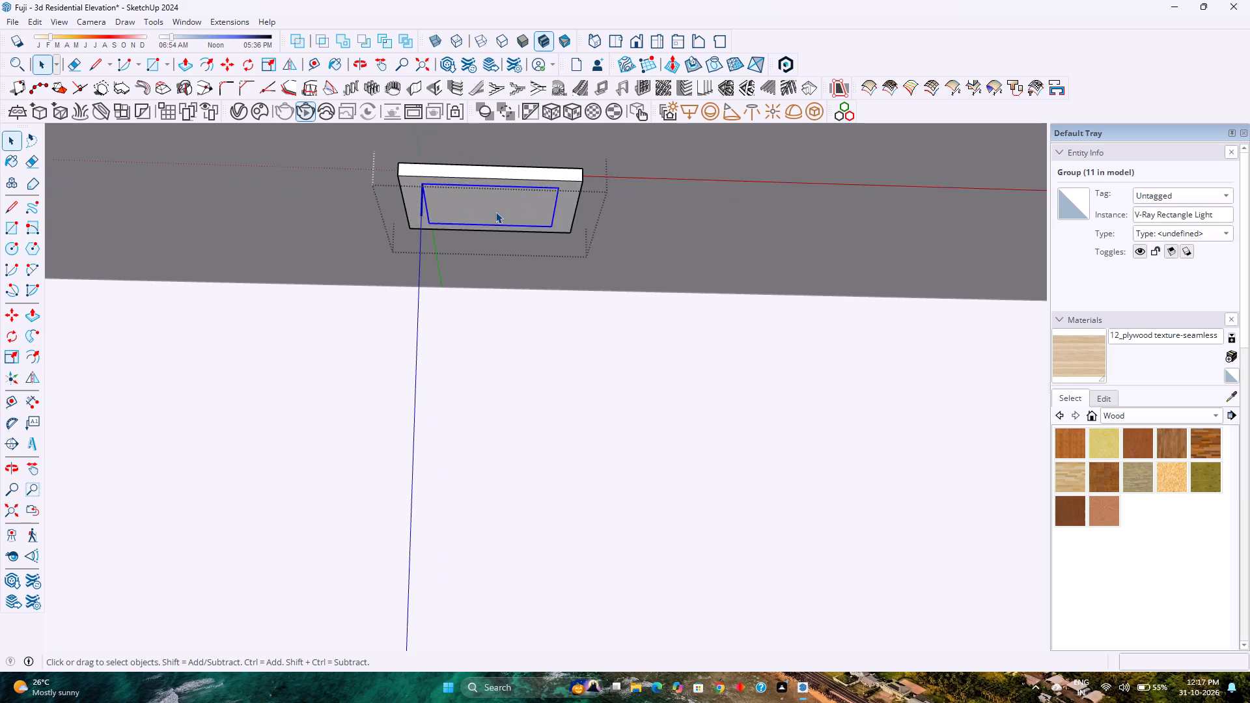
scroll(495, 212, "up", 1)
double_click(495, 210)
left_click(495, 207)
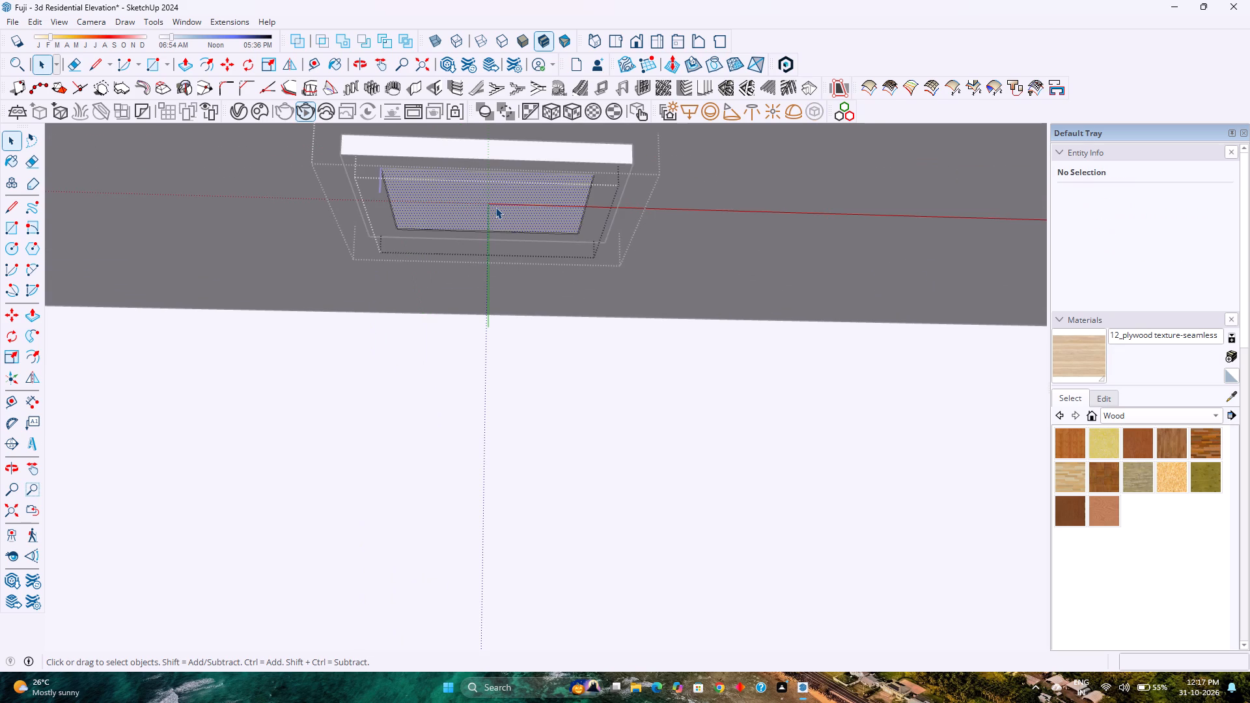
Draw a V-Ray Rectangle Light about 4.4 by 3.1 inches corner to corner over the downlight's inner face.
scroll(495, 207, "up", 4)
middle_click_drag(495, 207, 495, 195)
scroll(501, 196, "down", 7)
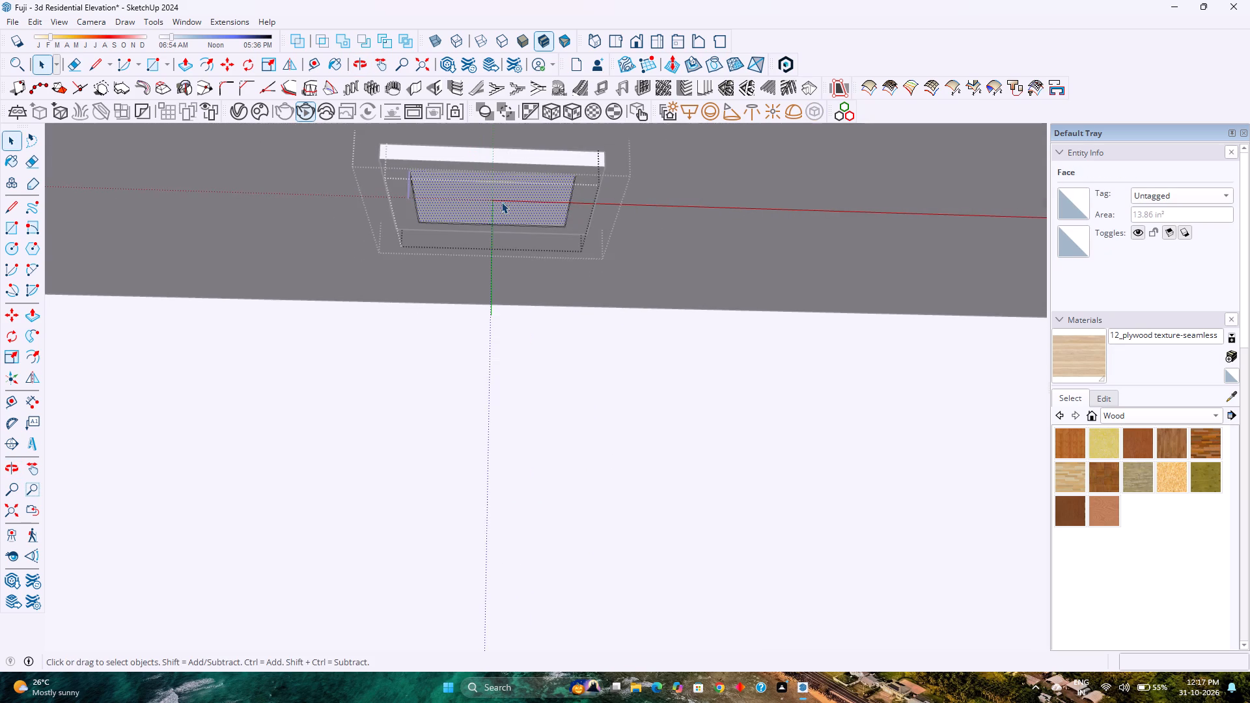
middle_click_drag(501, 202, 477, 378, "shift")
middle_click_drag(475, 378, 505, 224)
middle_click_drag(505, 224, 508, 217)
middle_click(508, 217)
middle_click_drag(545, 465, 540, 389)
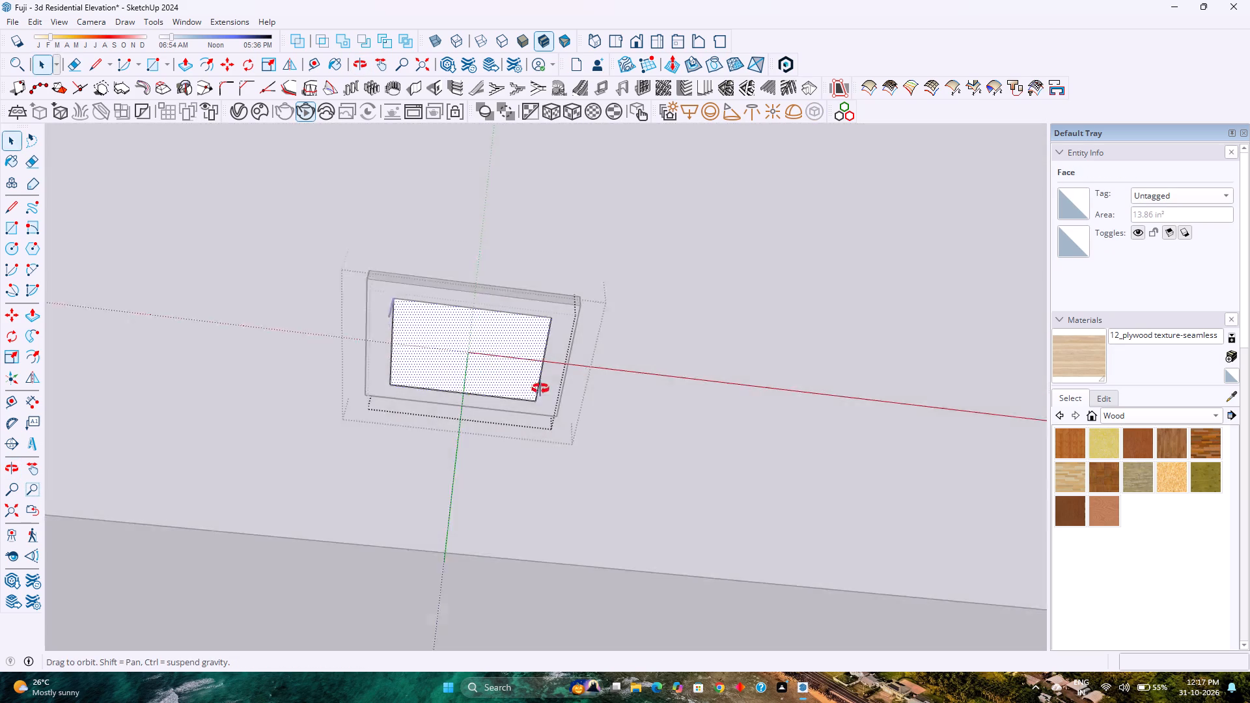
middle_click_drag(540, 389, 543, 323)
middle_click(543, 323)
middle_click_drag(416, 473, 433, 348)
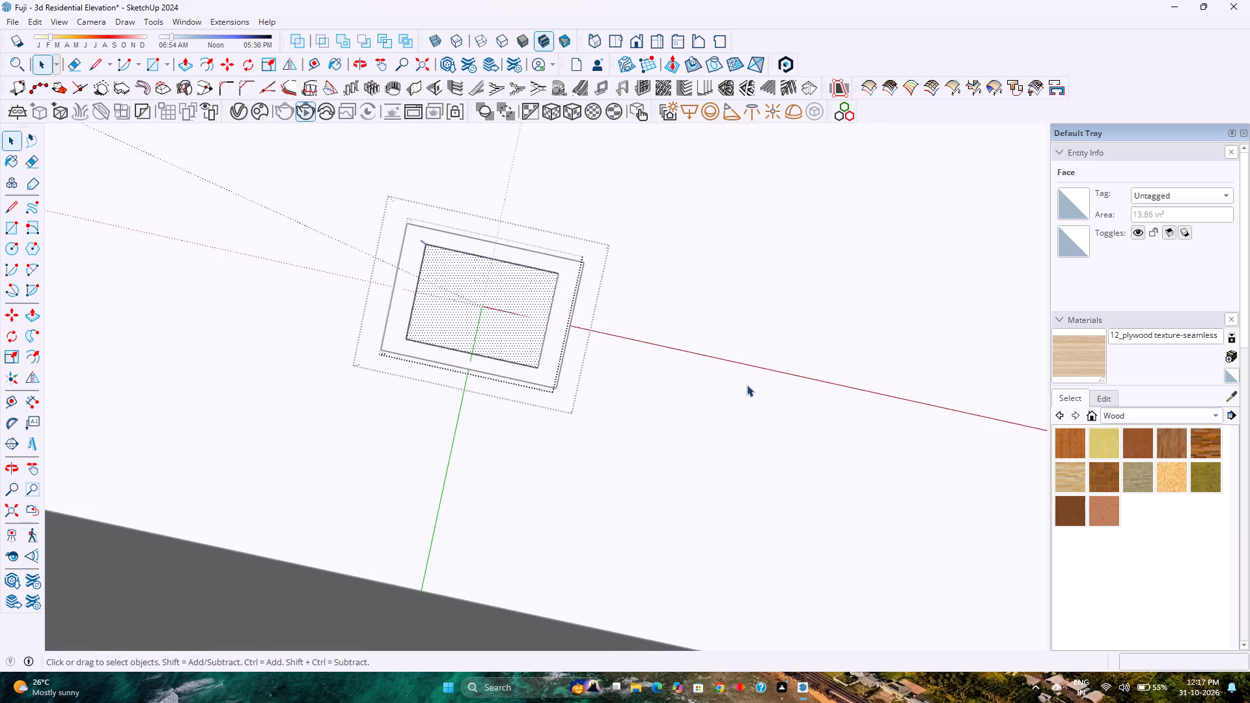
middle_click_drag(735, 355, 660, 322)
left_click(685, 111)
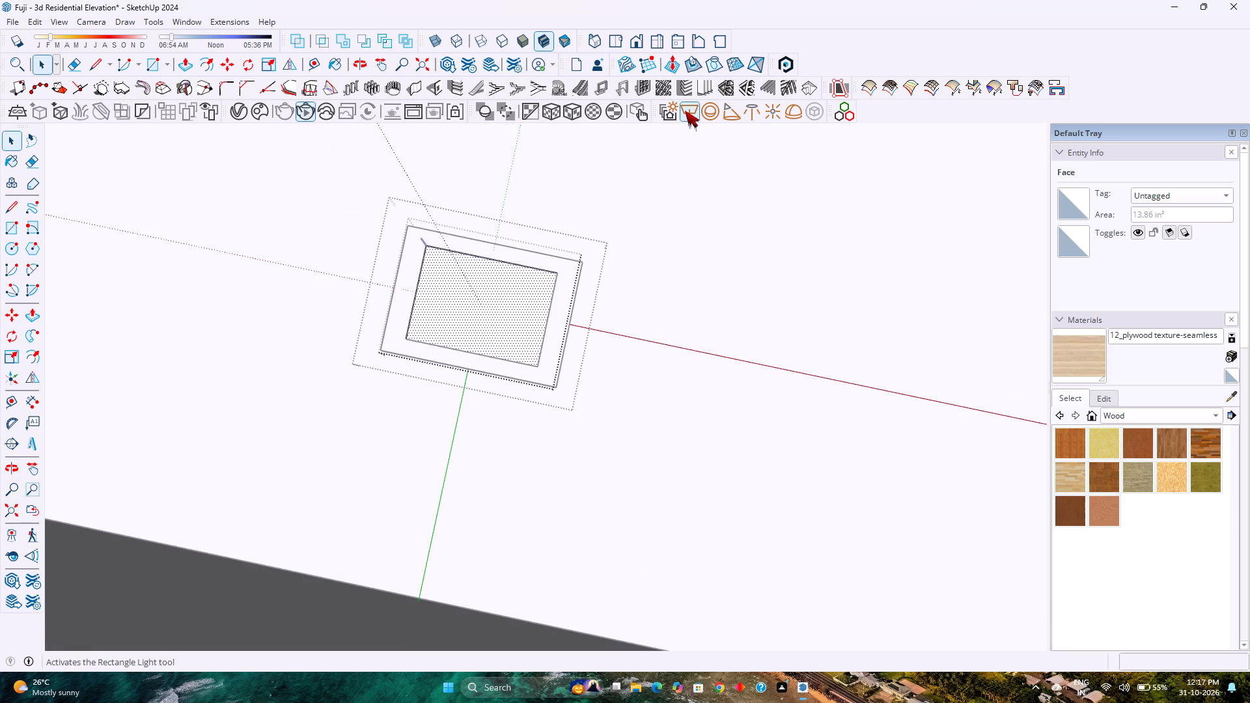
left_click(430, 246)
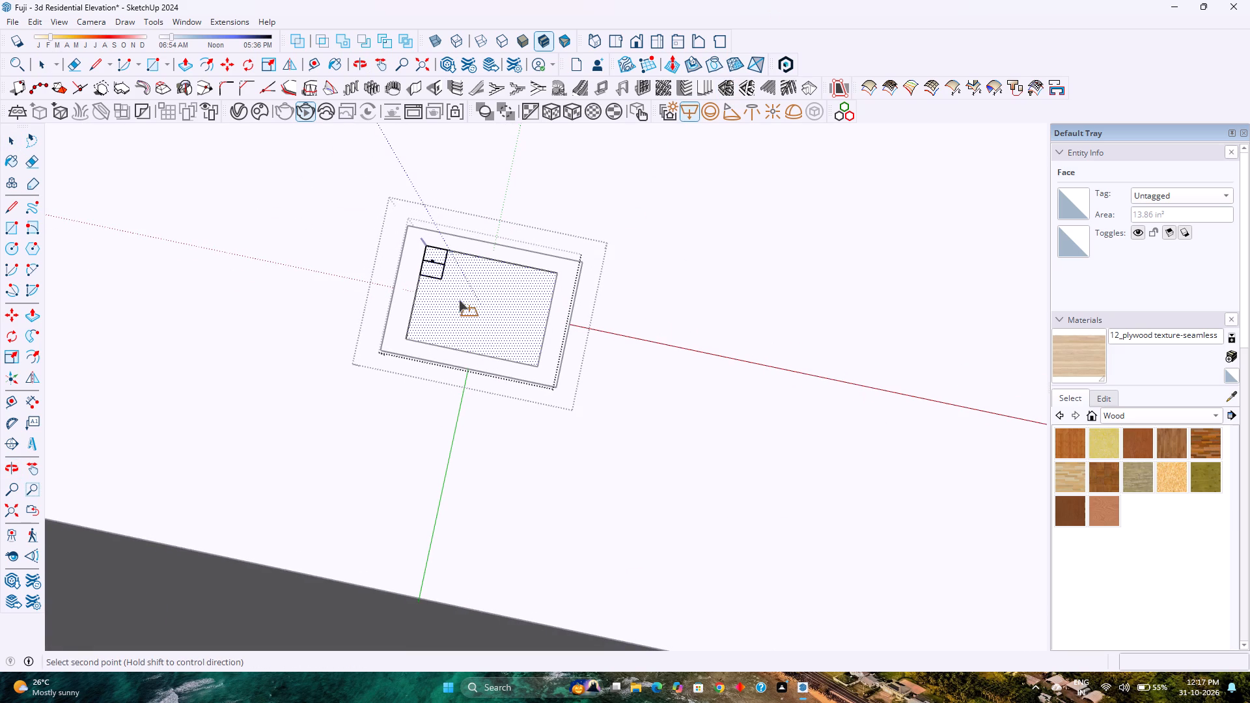
left_click(536, 365)
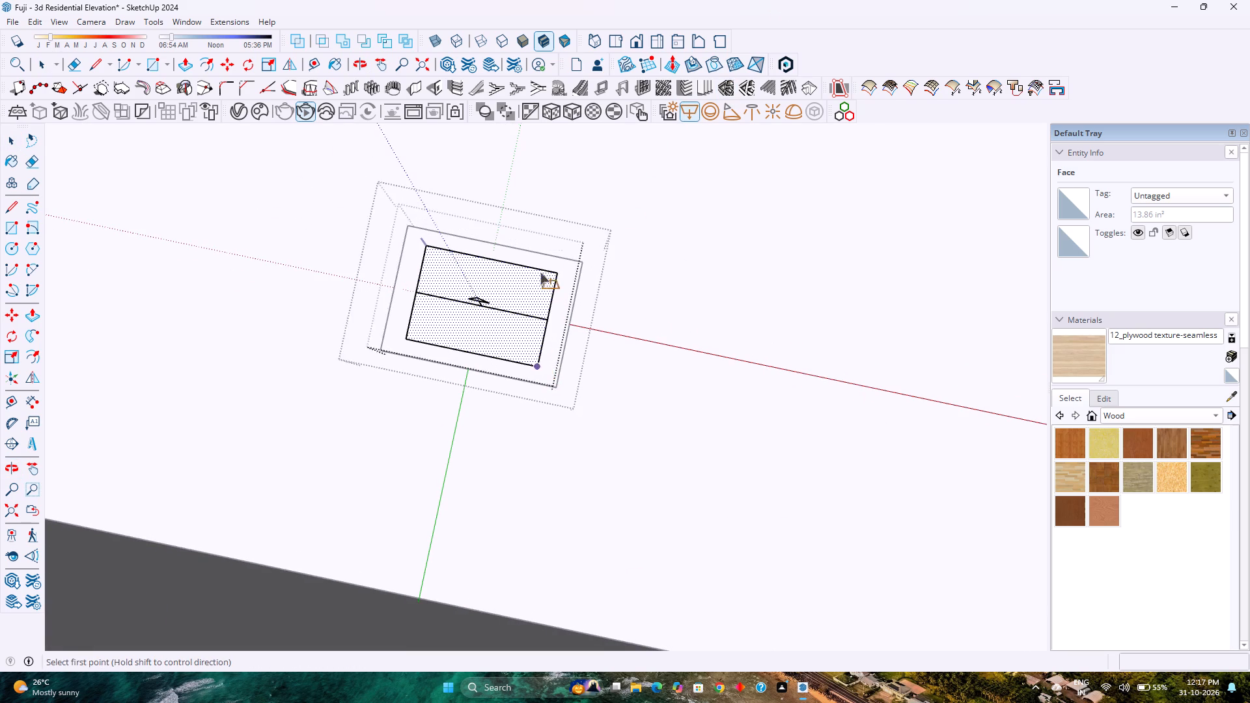
Return to an overall view of the house and close the nested downlight and ceiling groups.
scroll(542, 255, "down", 7)
middle_click_drag(542, 255, 501, 501)
scroll(493, 388, "down", 8)
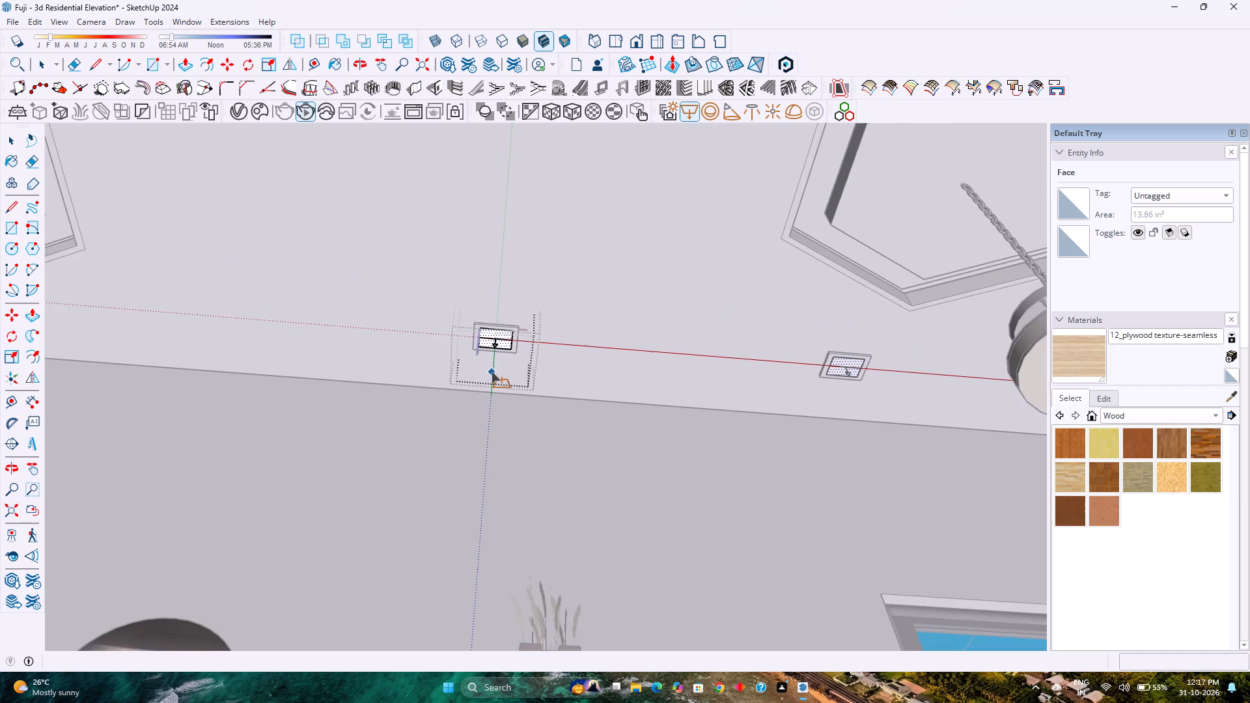
middle_click_drag(492, 361, 478, 454)
scroll(473, 446, "up", 1)
scroll(474, 388, "down", 7)
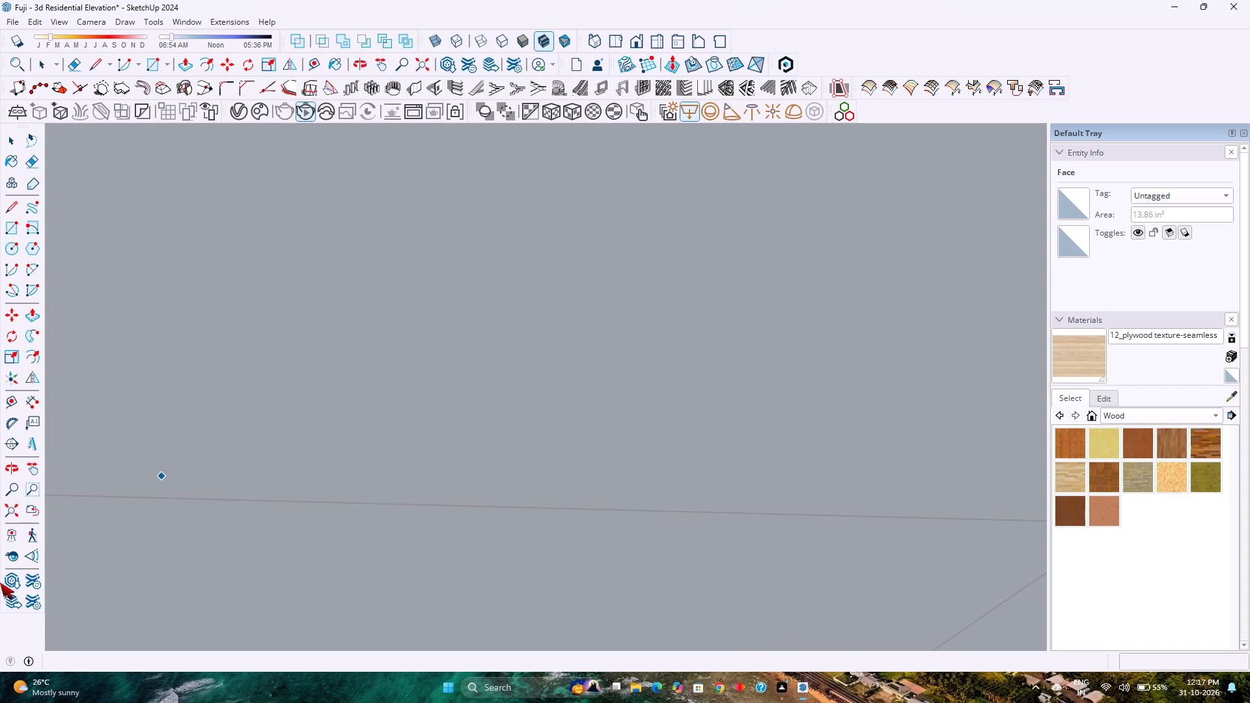
left_click(14, 507)
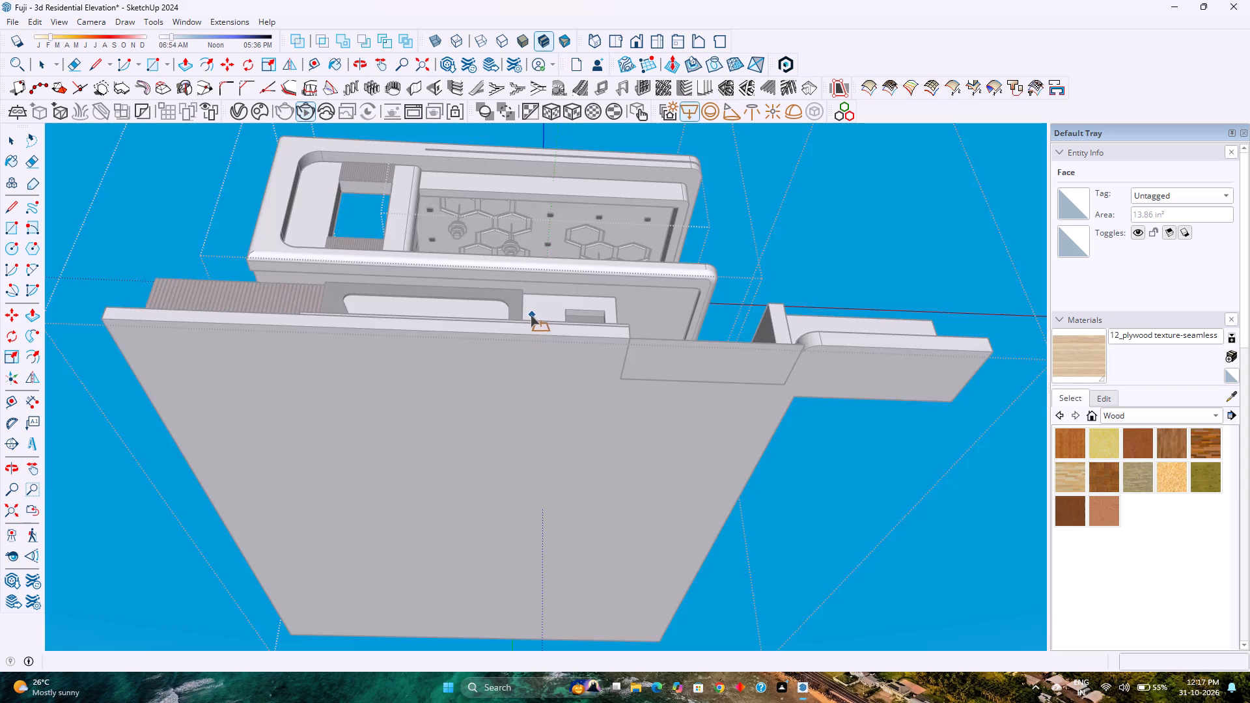
middle_click_drag(529, 322, 386, 494)
key("space")
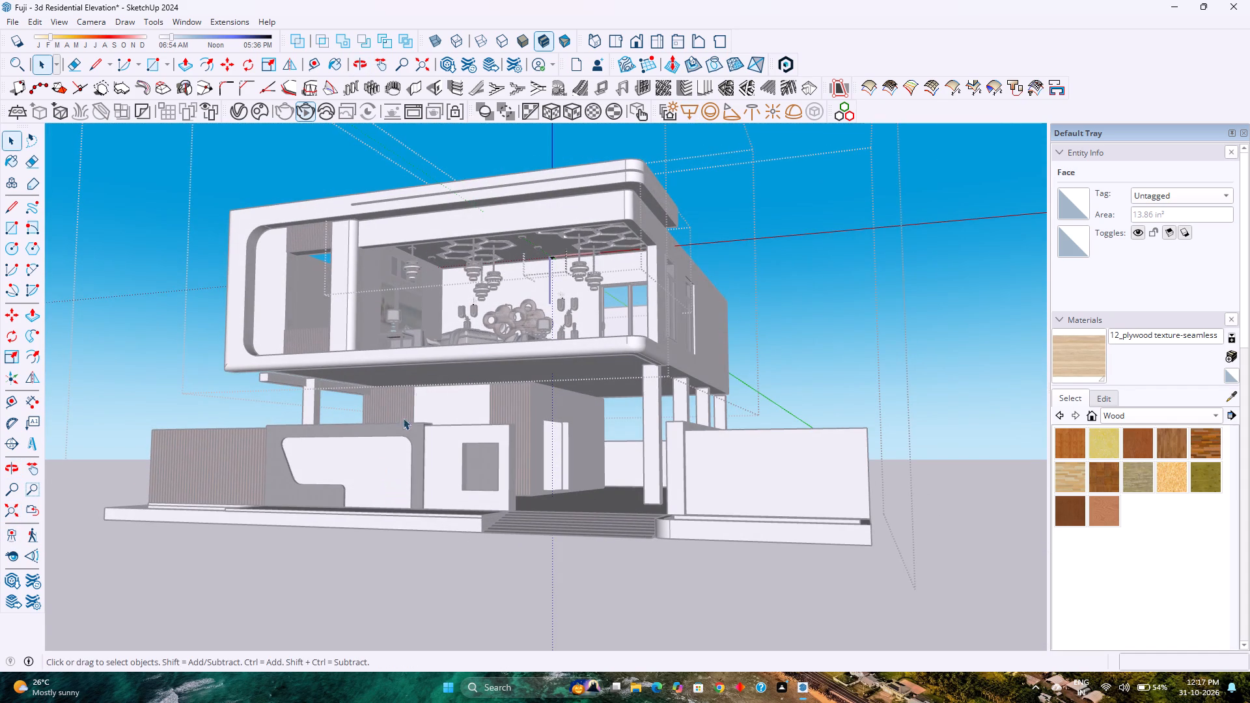
key("Escape")
scroll(537, 253, "up", 15)
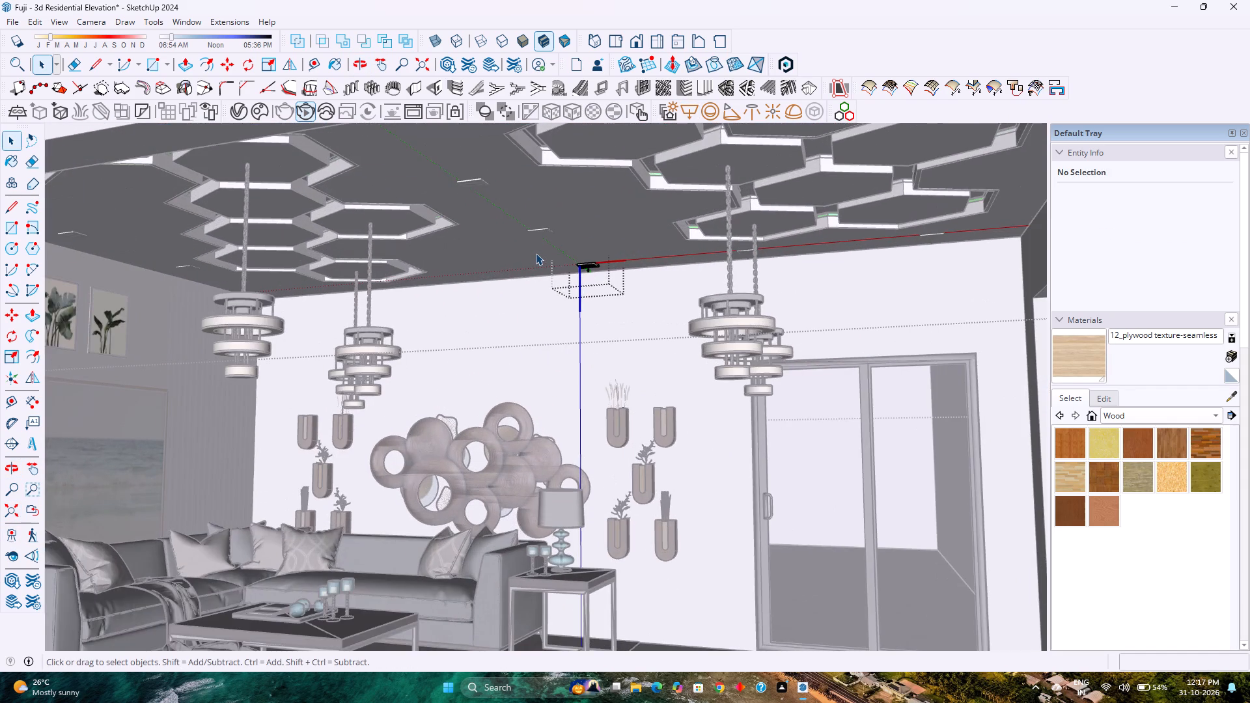
scroll(536, 253, "down", 5)
key("Escape")
scroll(536, 253, "down", 4)
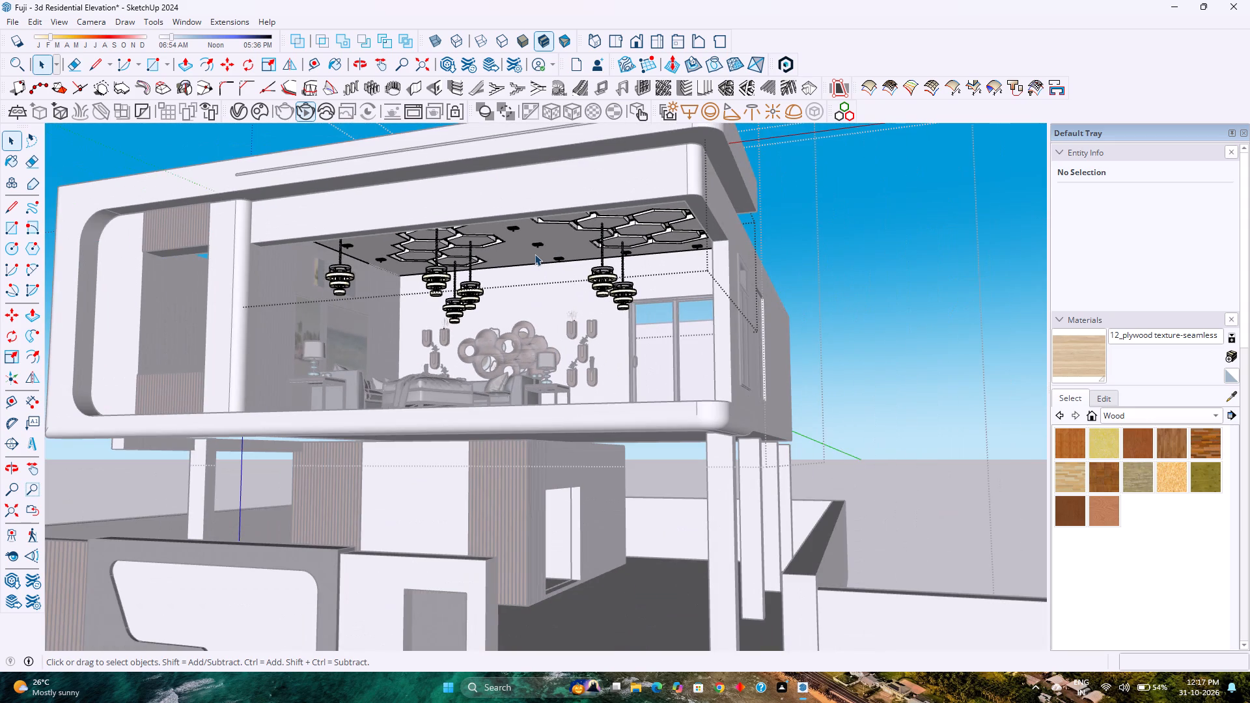
key("Escape")
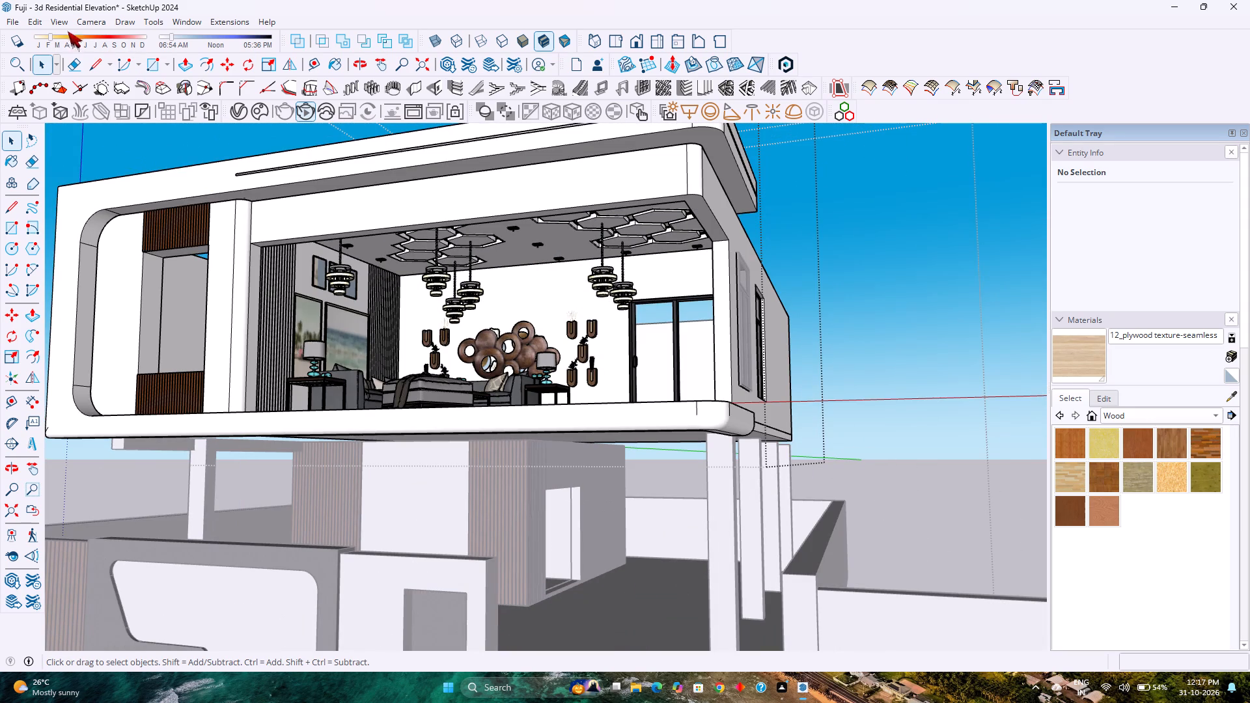
Open the upper-floor wall group again and unhide the front window group with its frame and glazing.
left_click(274, 218)
double_click(274, 218)
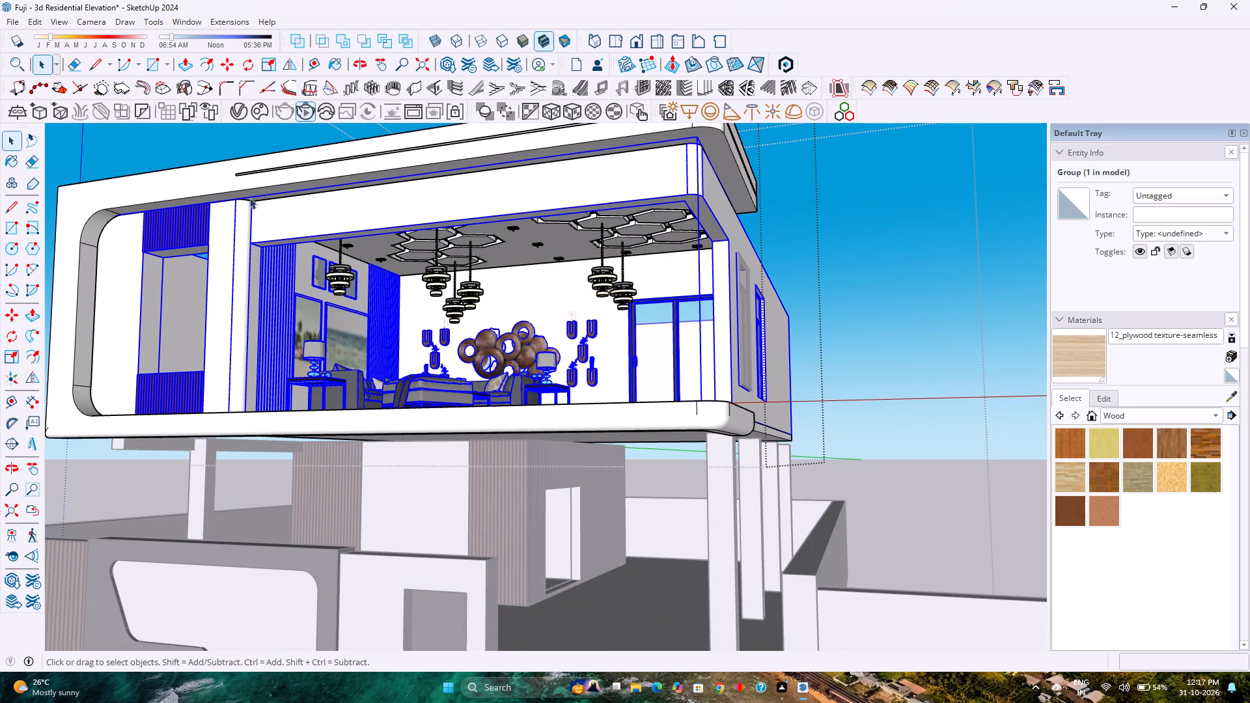
left_click(35, 26)
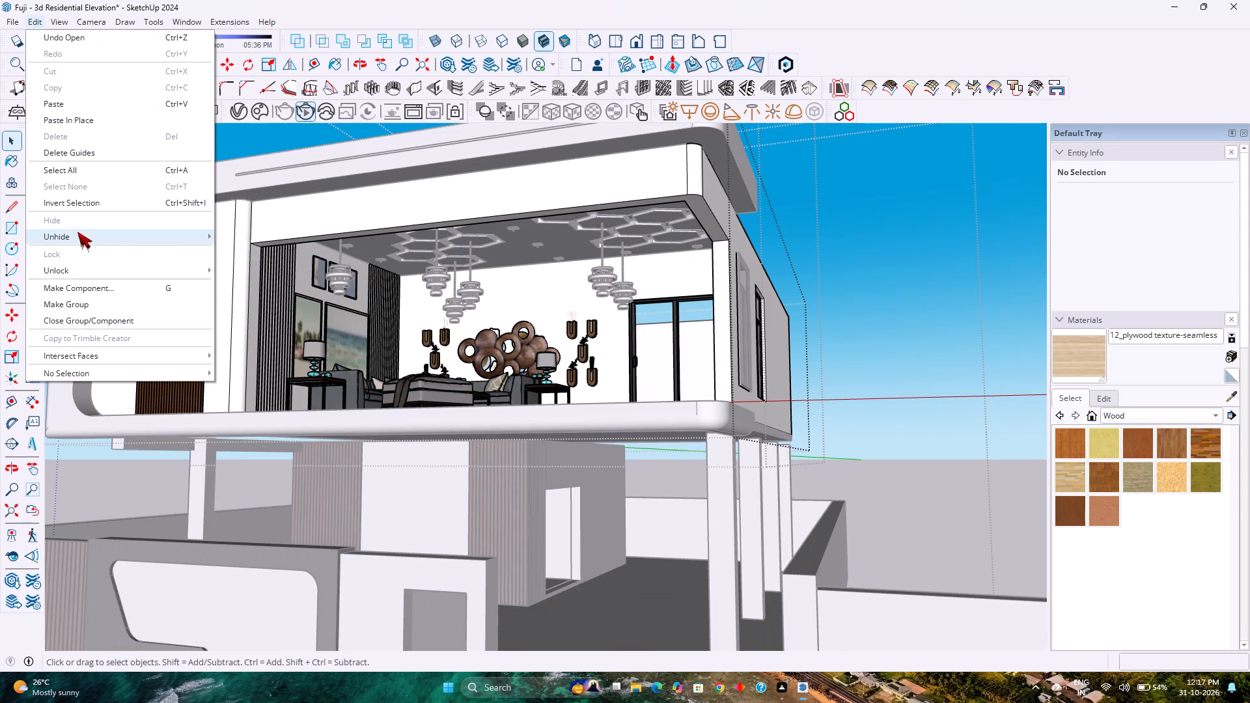
left_click(252, 267)
Open the Rectangle Light's settings in the V-Ray Asset Editor and set its units to Radiant power (W).
scroll(495, 366, "up", 3)
middle_click_drag(493, 365, 491, 365)
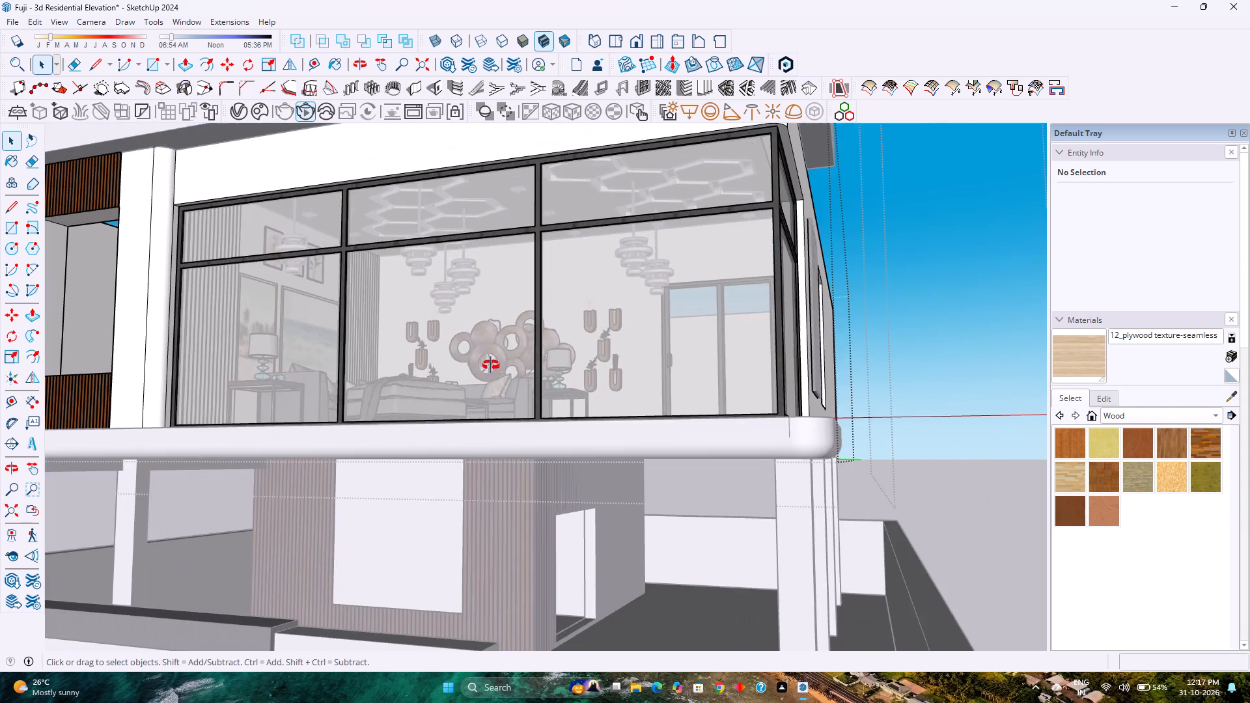
middle_click_drag(491, 365, 435, 416)
scroll(440, 378, "down", 4)
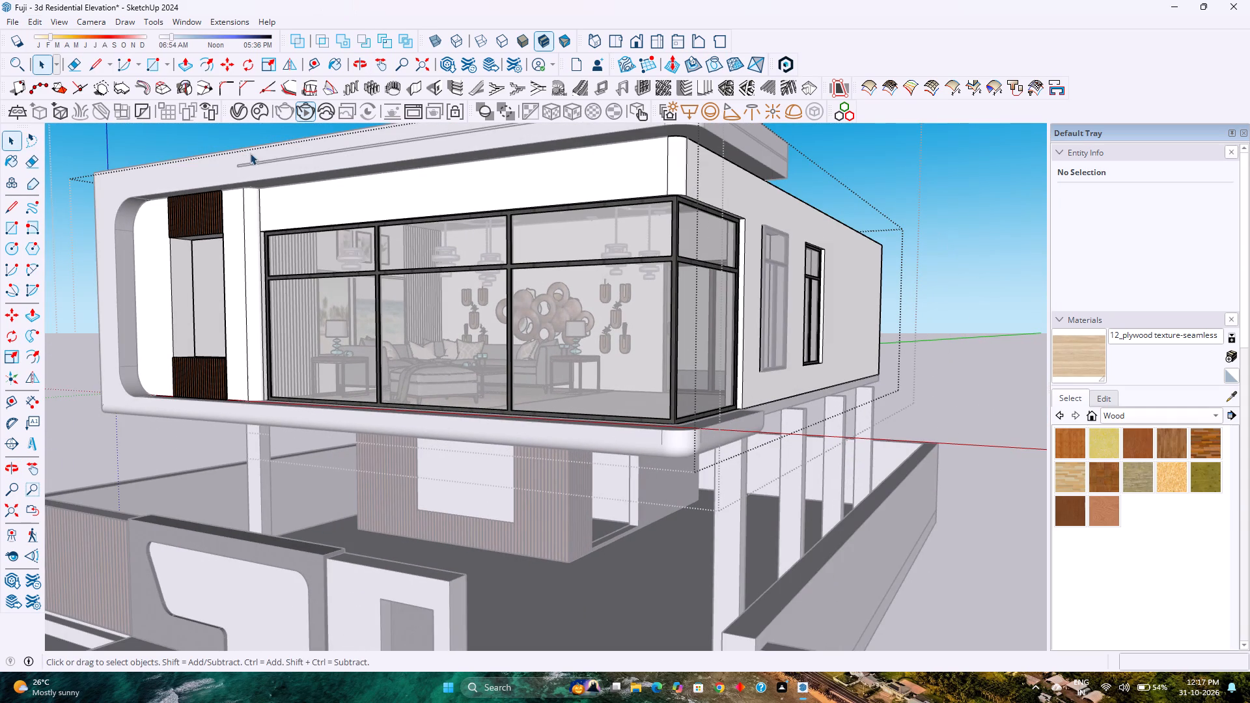
left_click(236, 113)
left_click(598, 221)
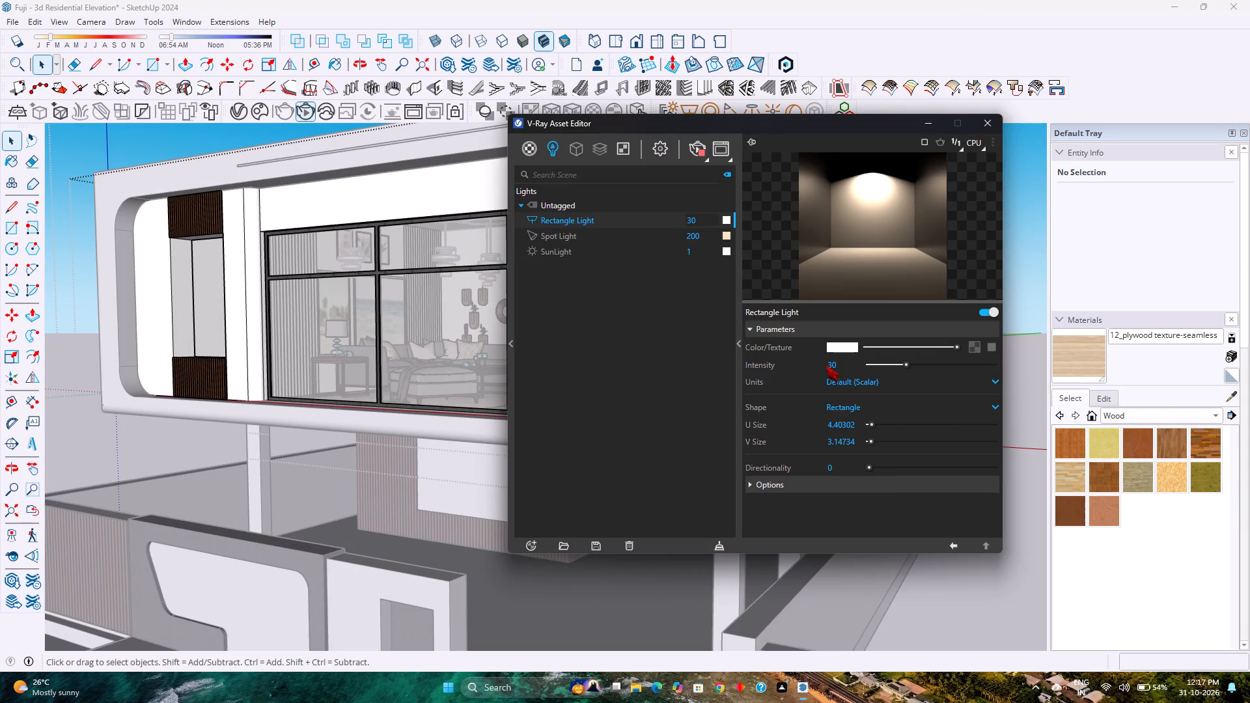
left_click(888, 379)
left_click(869, 457)
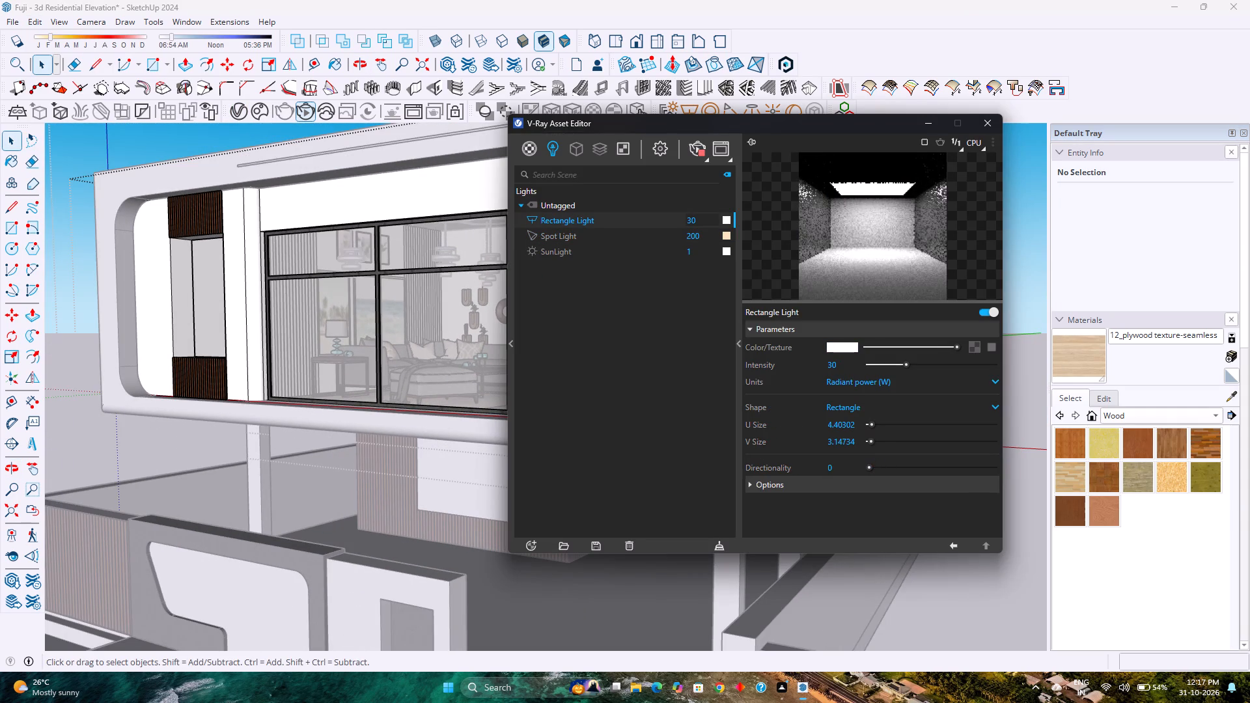
Set the Rectangle Light's colour to a warm cream, about R 0.995, G 0.907, B 0.82, and close the Asset Editor.
left_click(848, 346)
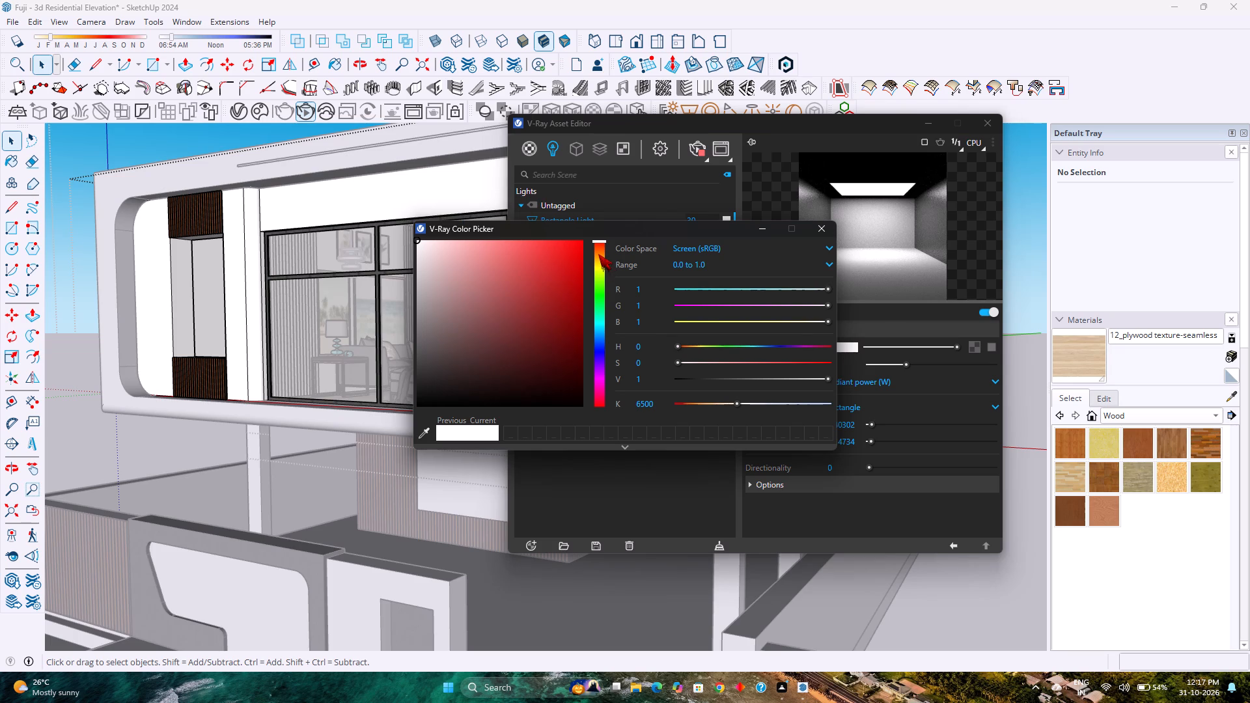
left_click(598, 254)
left_click(463, 243)
left_click(446, 241)
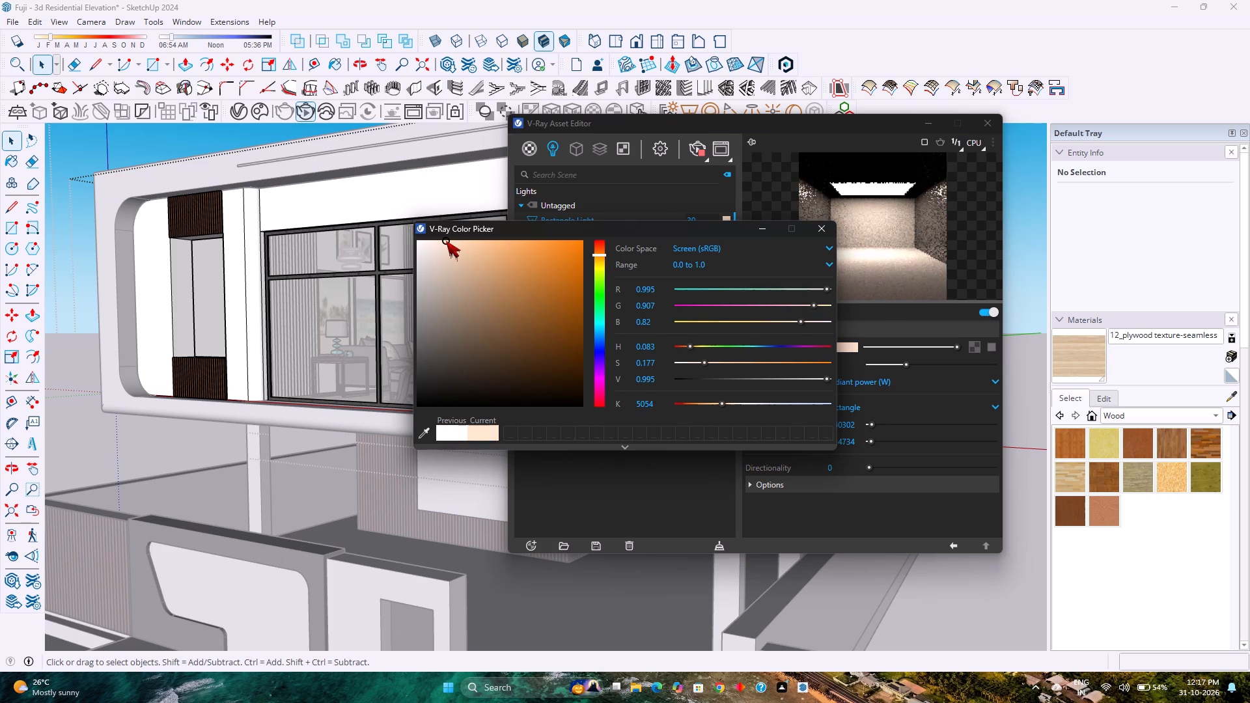
left_click(811, 228)
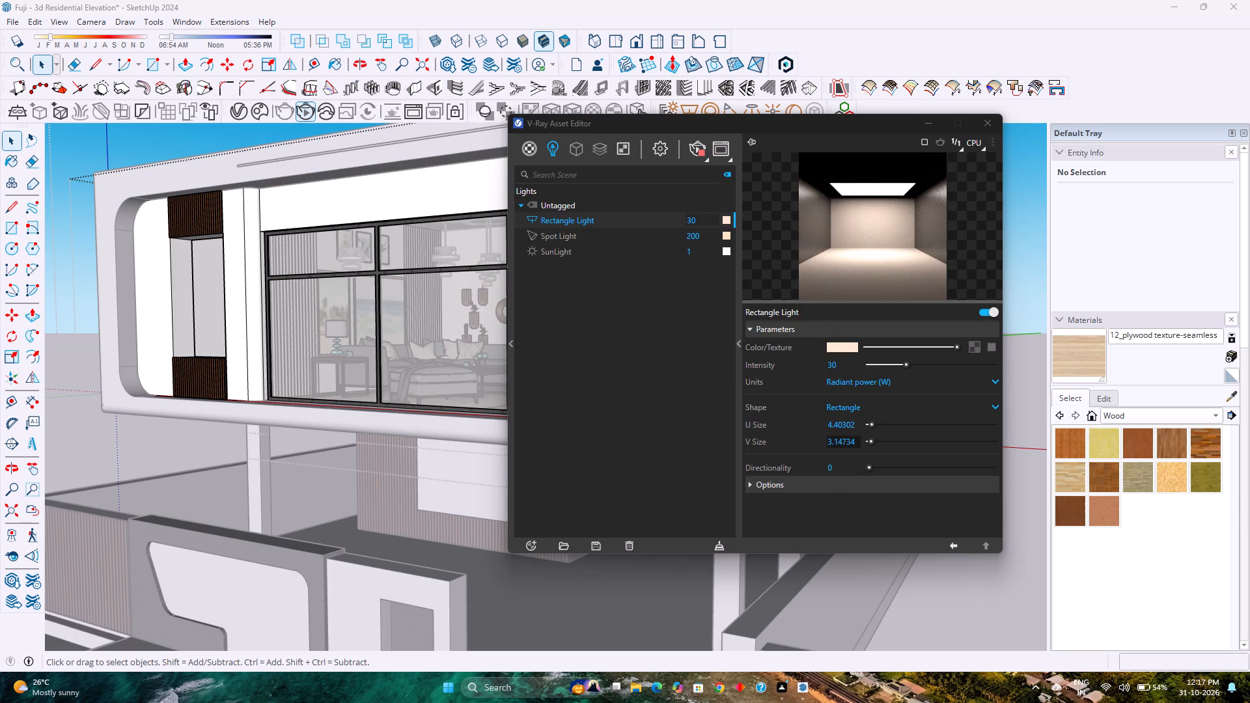
left_click(995, 125)
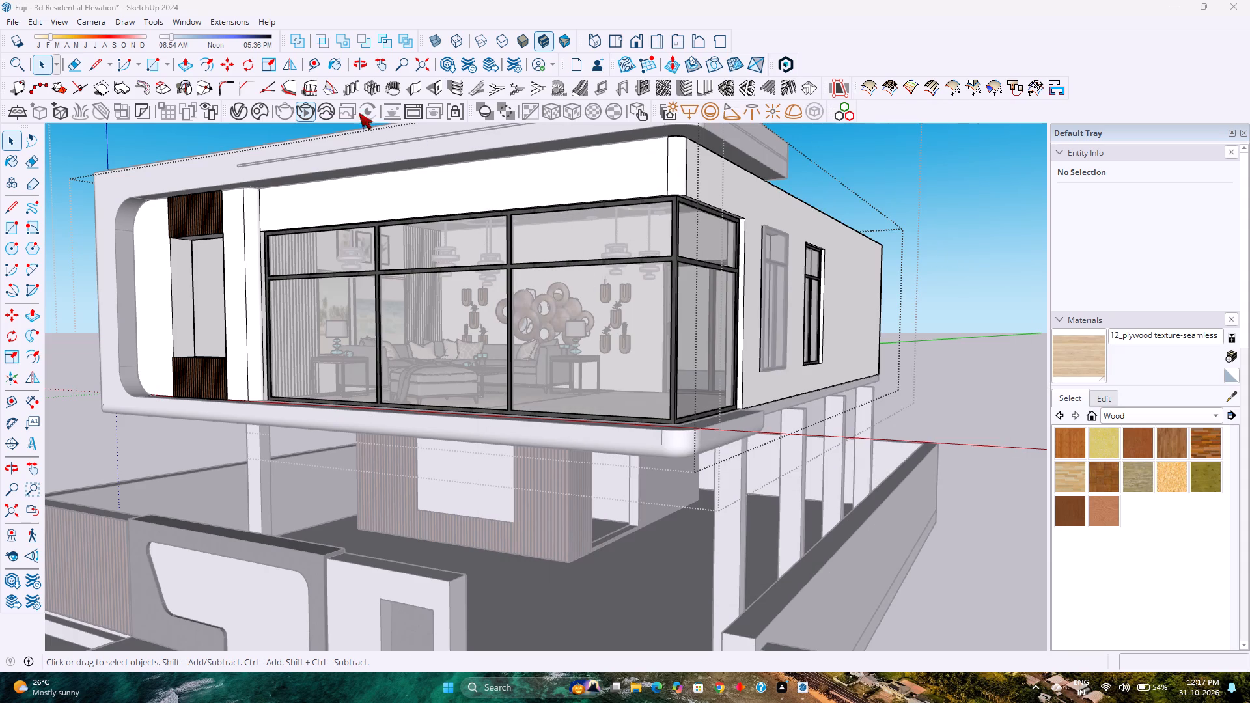
Stop the interactive V-Ray render, frame the glazed living-room front at the house corner, and start the interactive render again.
left_click(304, 111)
scroll(350, 268, "up", 2)
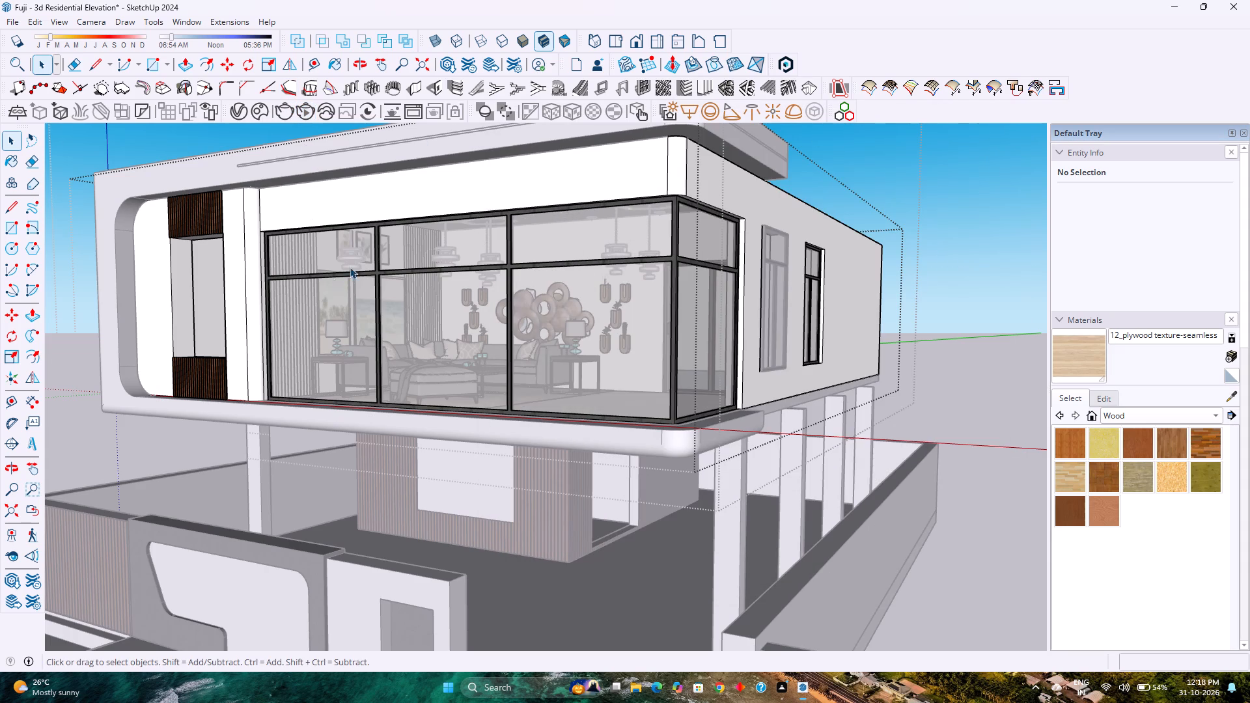
scroll(350, 263, "up", 2)
scroll(516, 297, "up", 2)
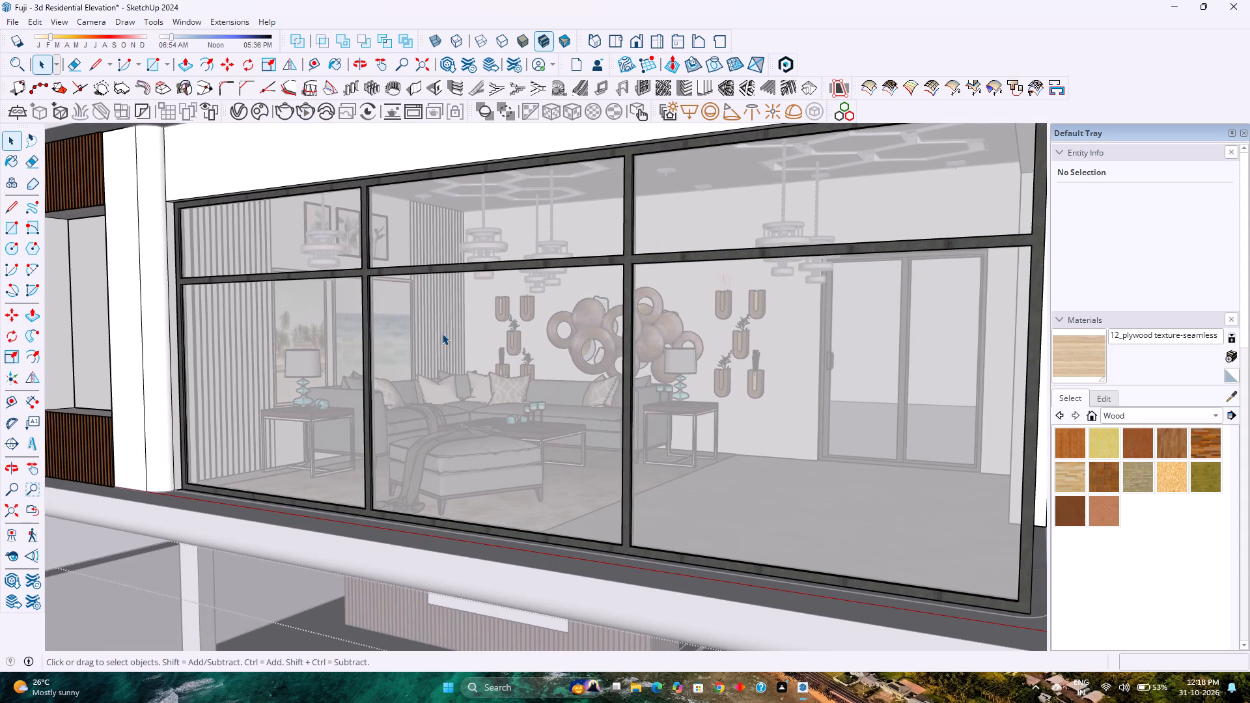
middle_click_drag(455, 348, 344, 368, "shift")
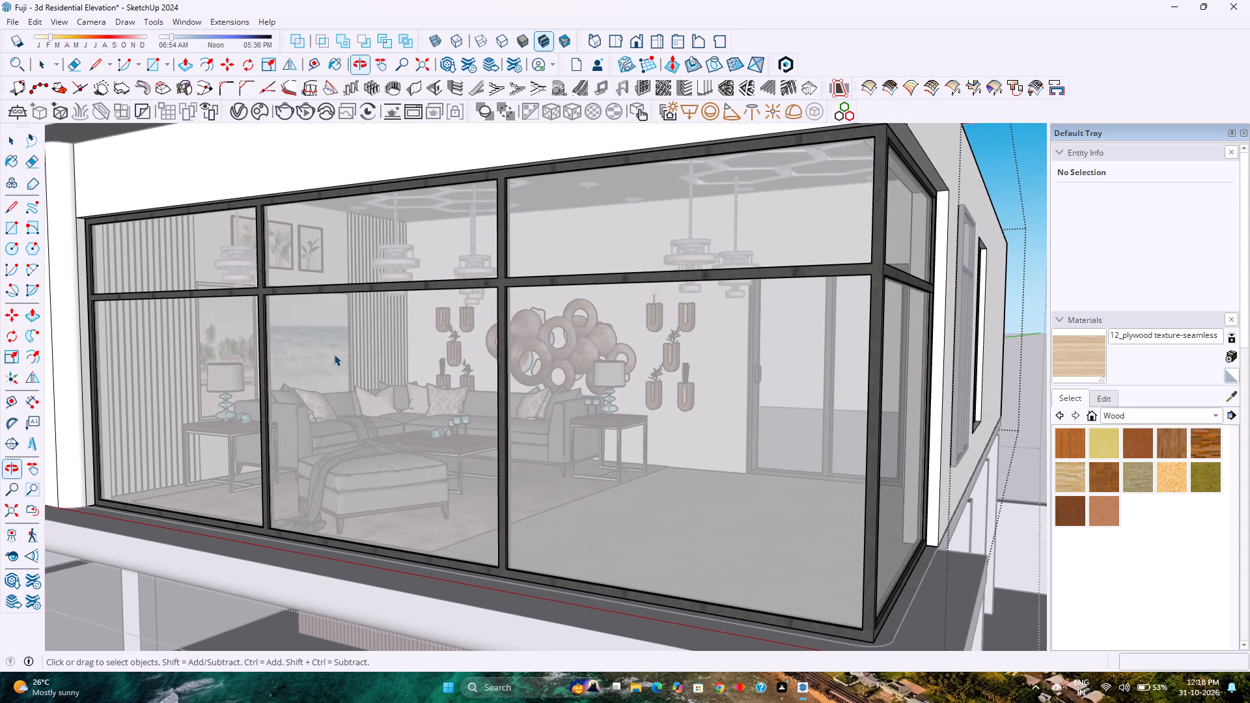
middle_click_drag(329, 379, 327, 344)
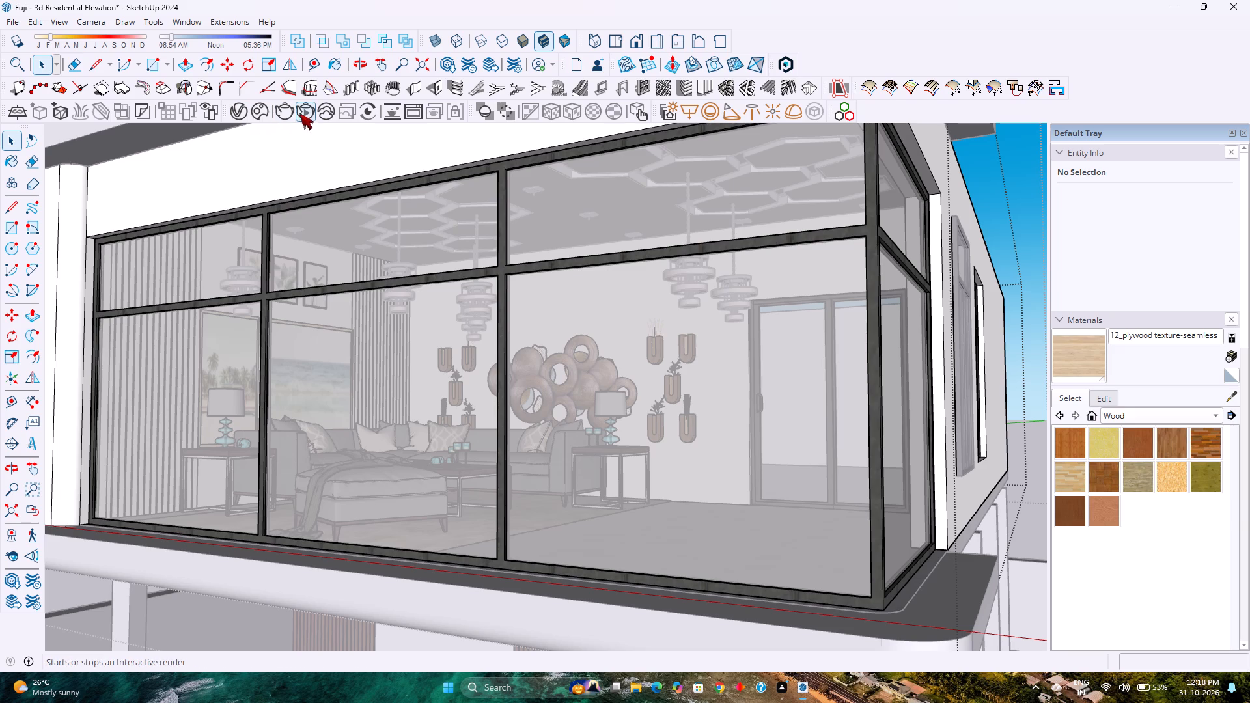
left_click(301, 111)
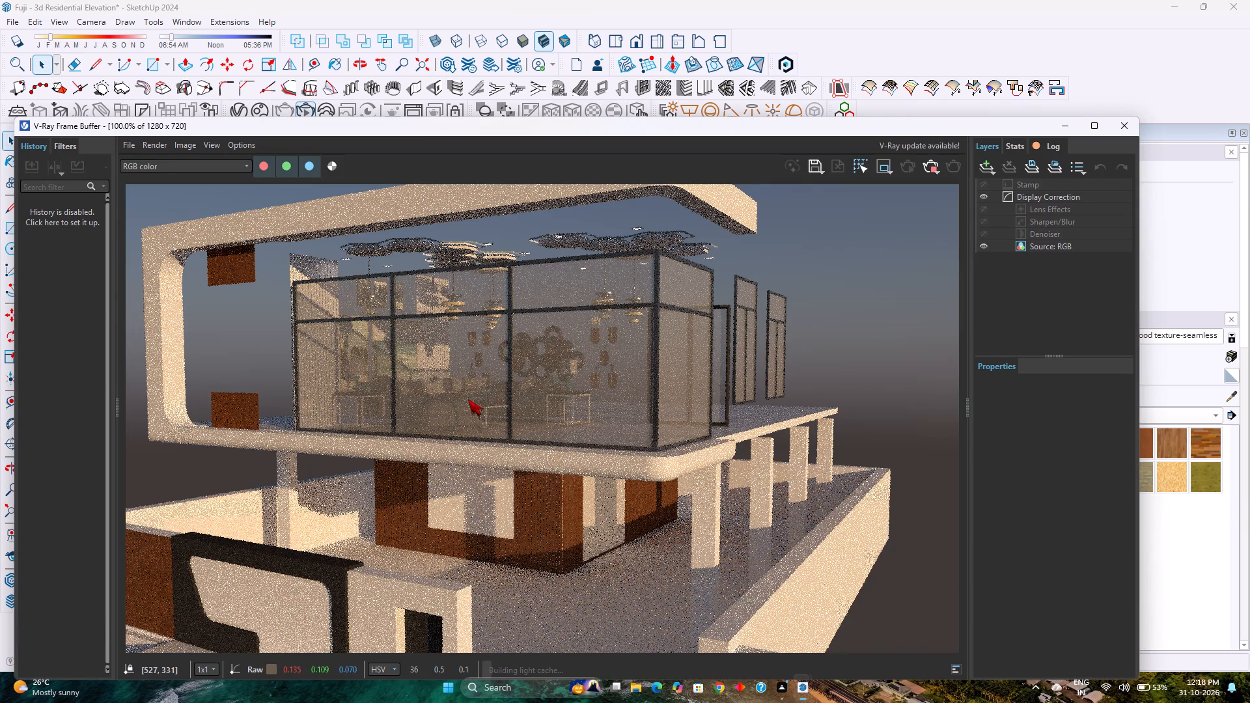
scroll(468, 399, "down", 1)
scroll(468, 399, "up", 1)
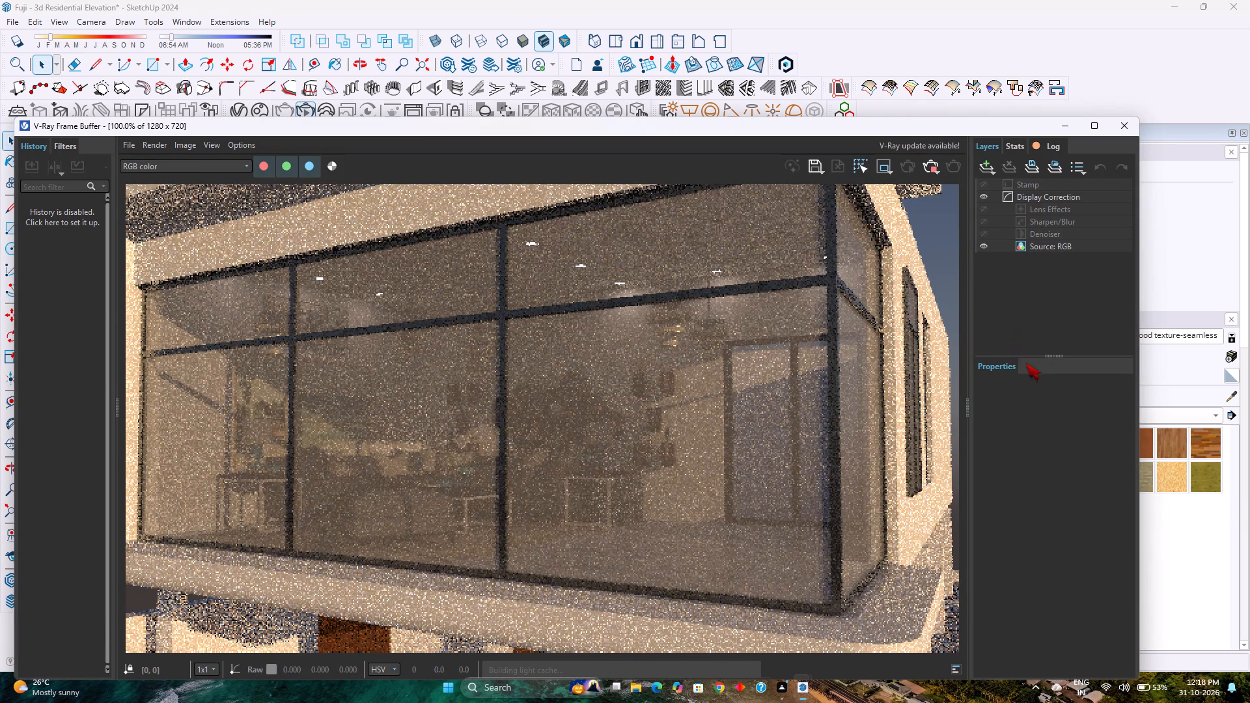
Set the model's shadow time of day to its latest evening limit for a night-time interactive render.
left_click_drag(1143, 310, 1094, 319)
left_click_drag(171, 36, 174, 37)
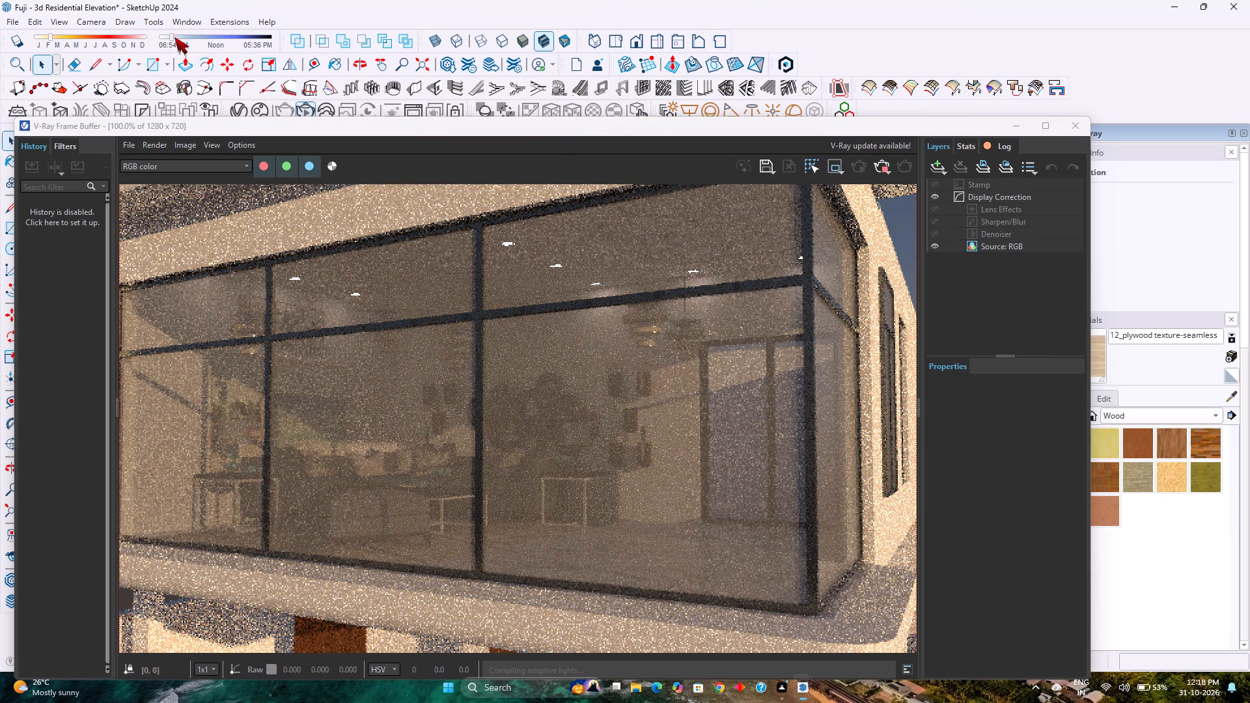
left_click_drag(174, 37, 302, 53)
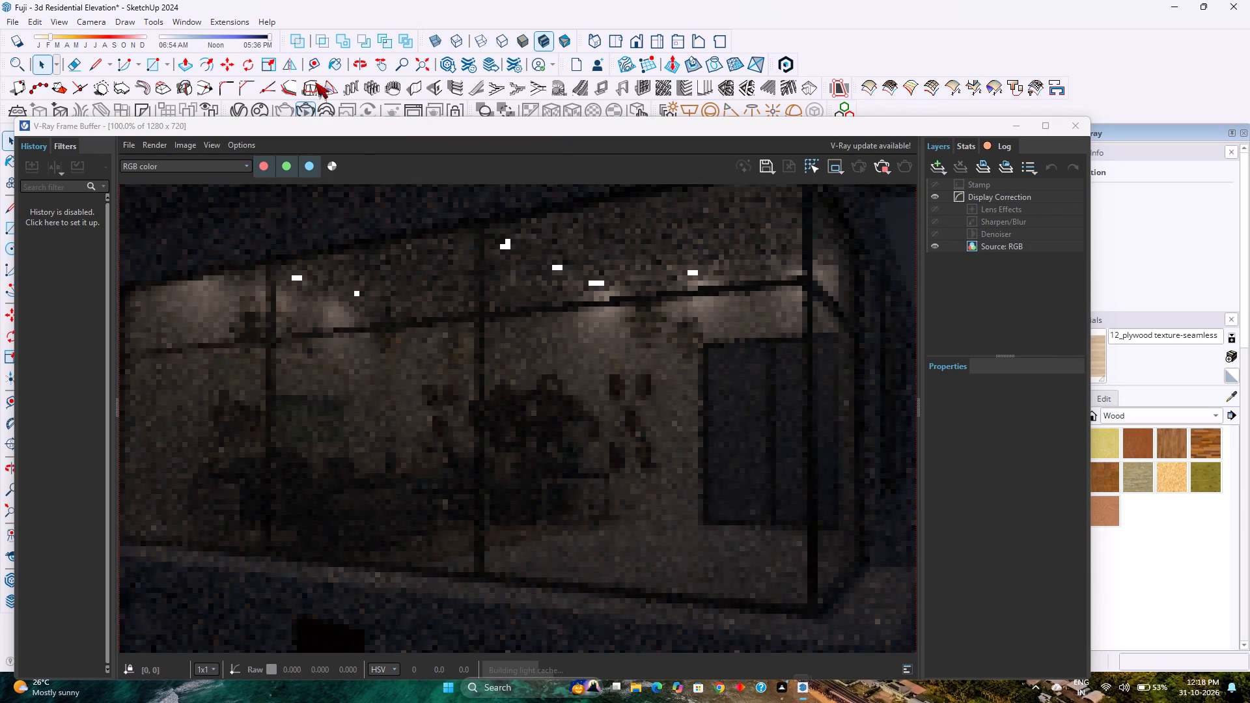
scroll(406, 322, "down", 1)
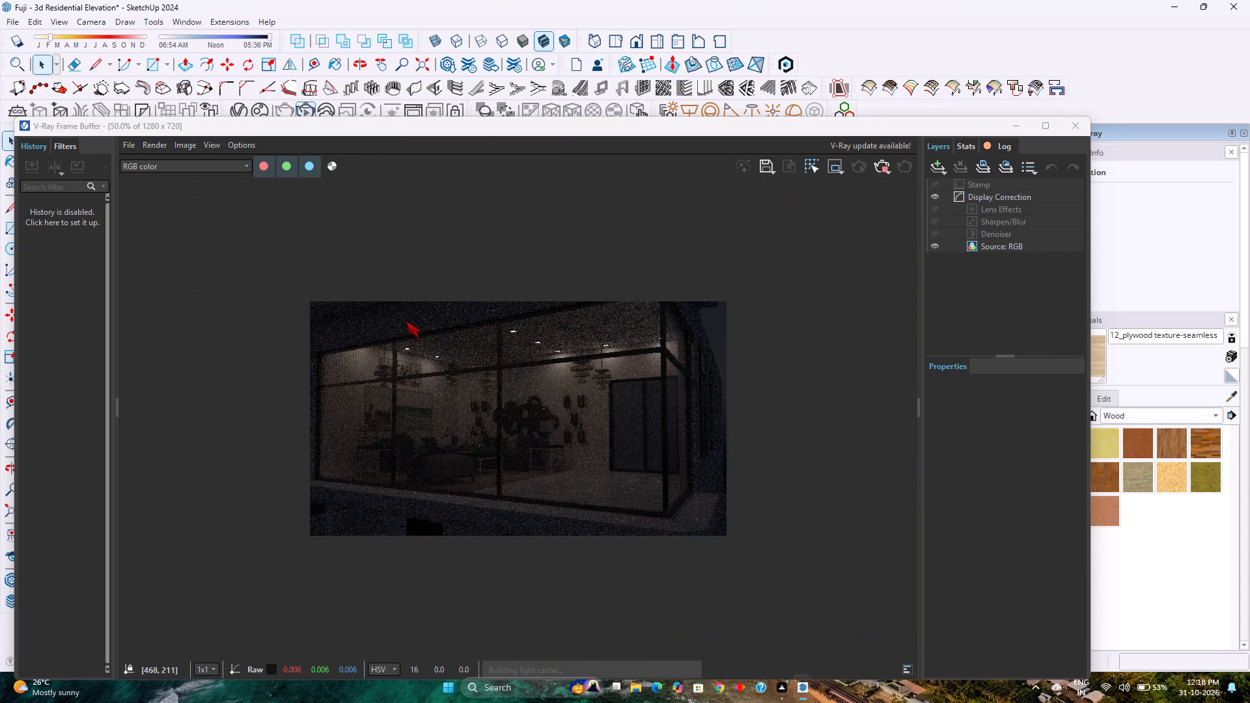
Reopen the Rectangle Light's settings in the V-Ray Asset Editor, try larger U Size values, and set U Size to 4.
left_click(232, 112)
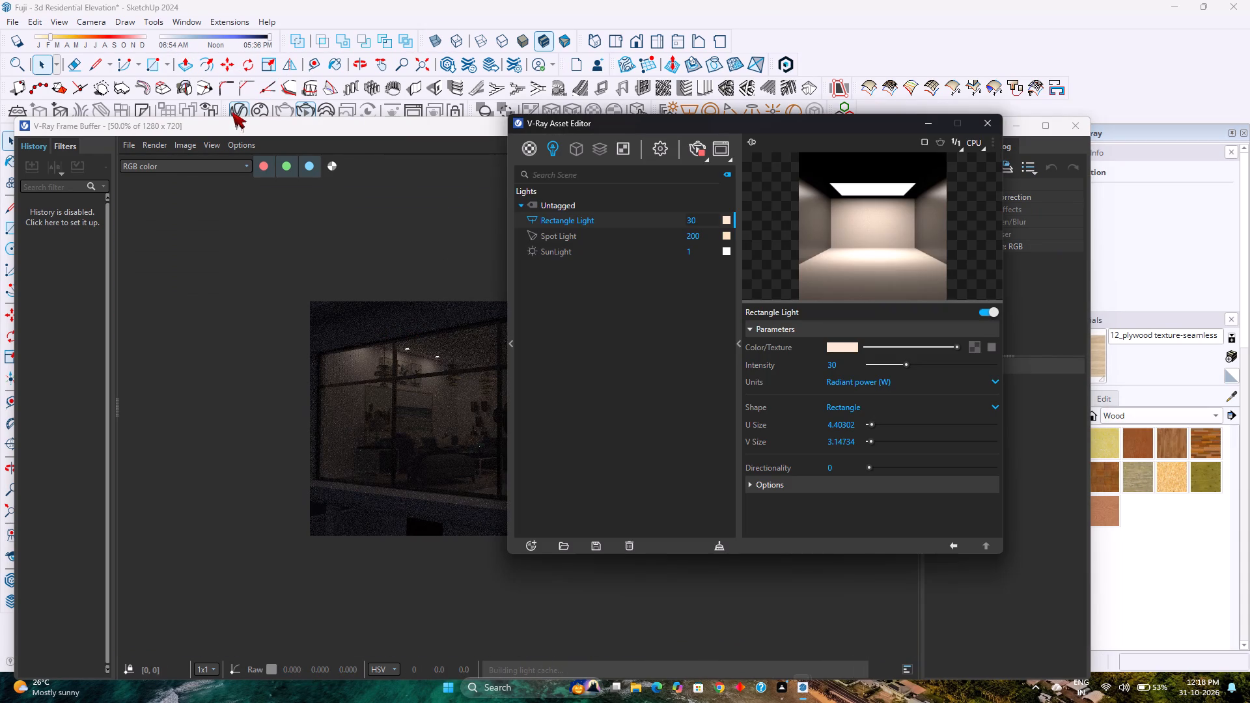
left_click_drag(673, 123, 818, 146)
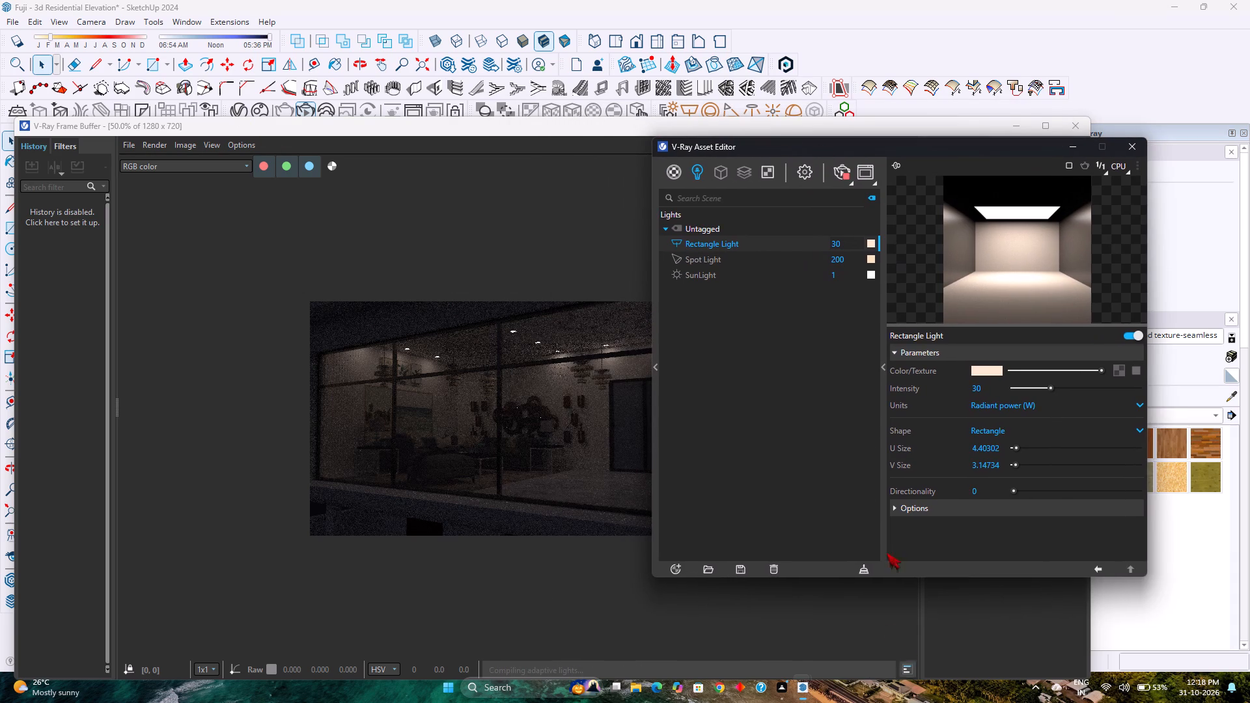
left_click(1014, 448)
left_click_drag(1025, 447, 1052, 447)
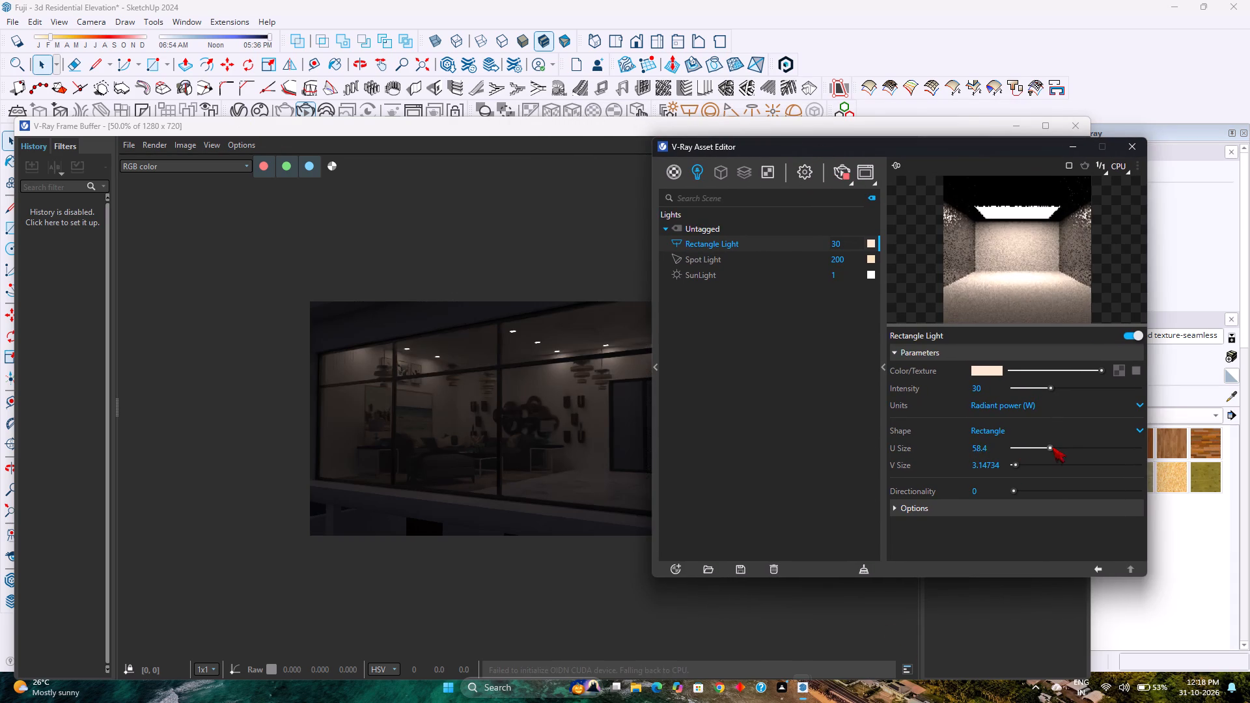
left_click_drag(1052, 447, 1074, 447)
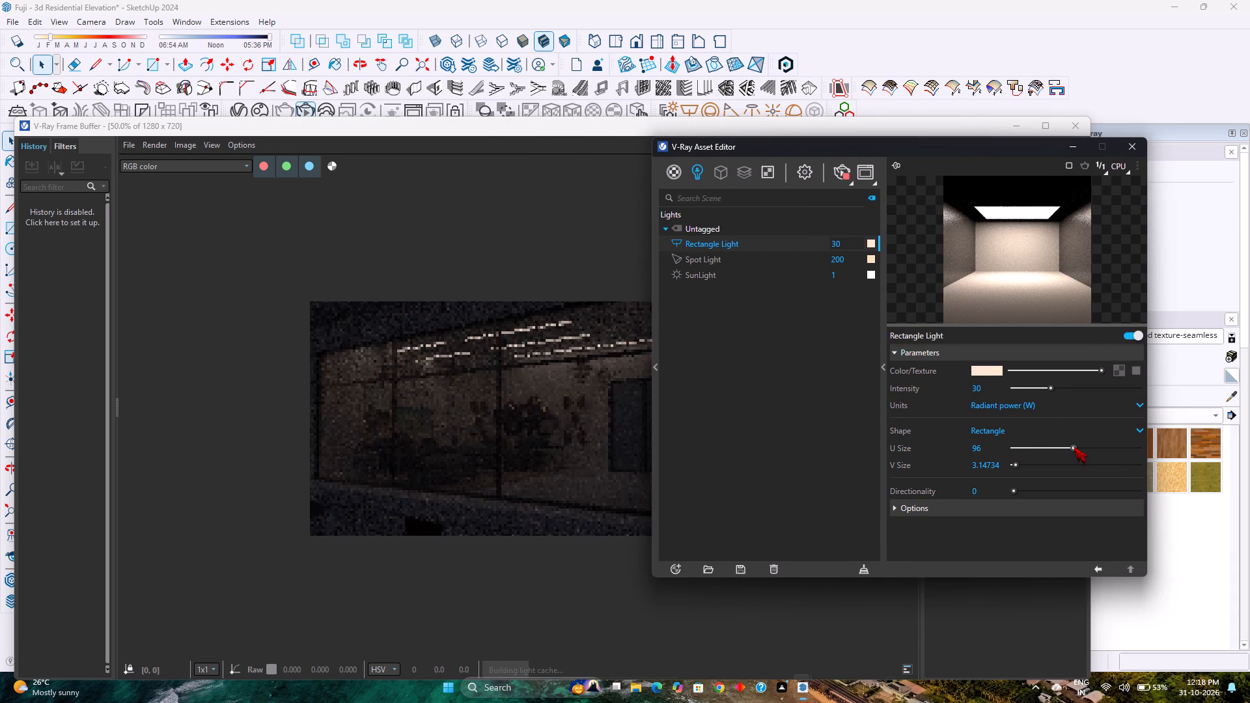
left_click_drag(1074, 447, 1040, 449)
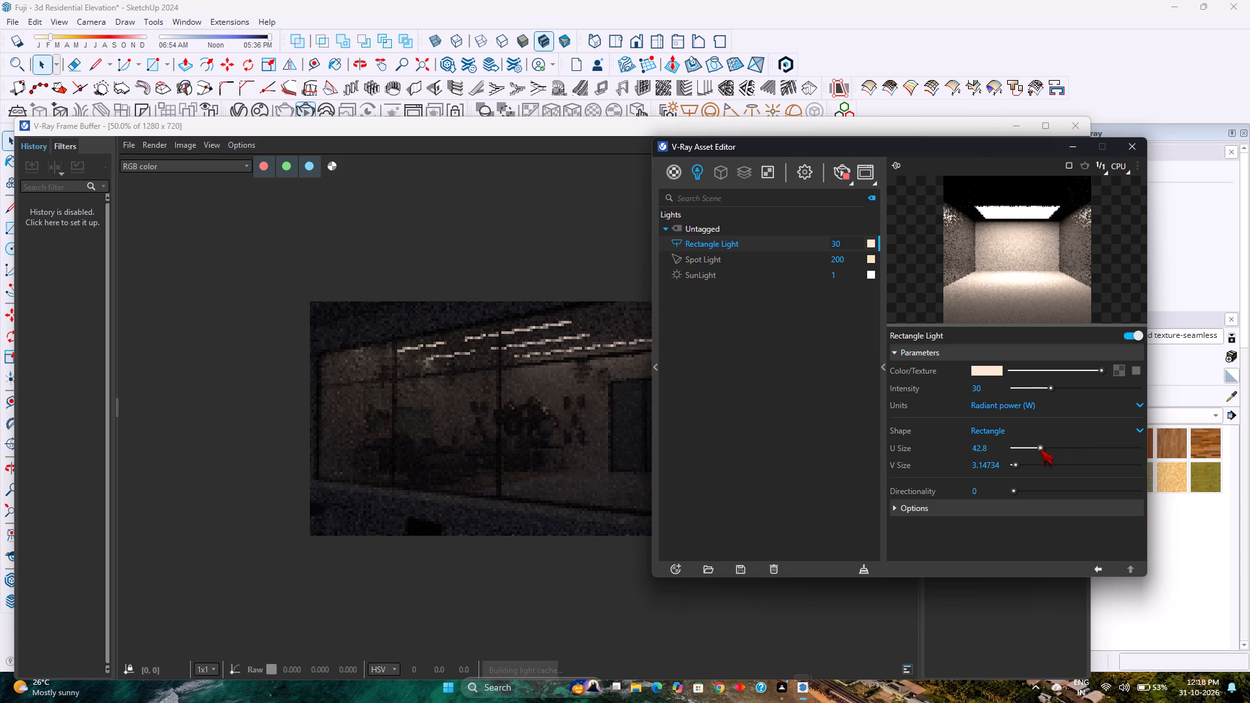
left_click_drag(1040, 449, 1025, 454)
double_click(996, 450)
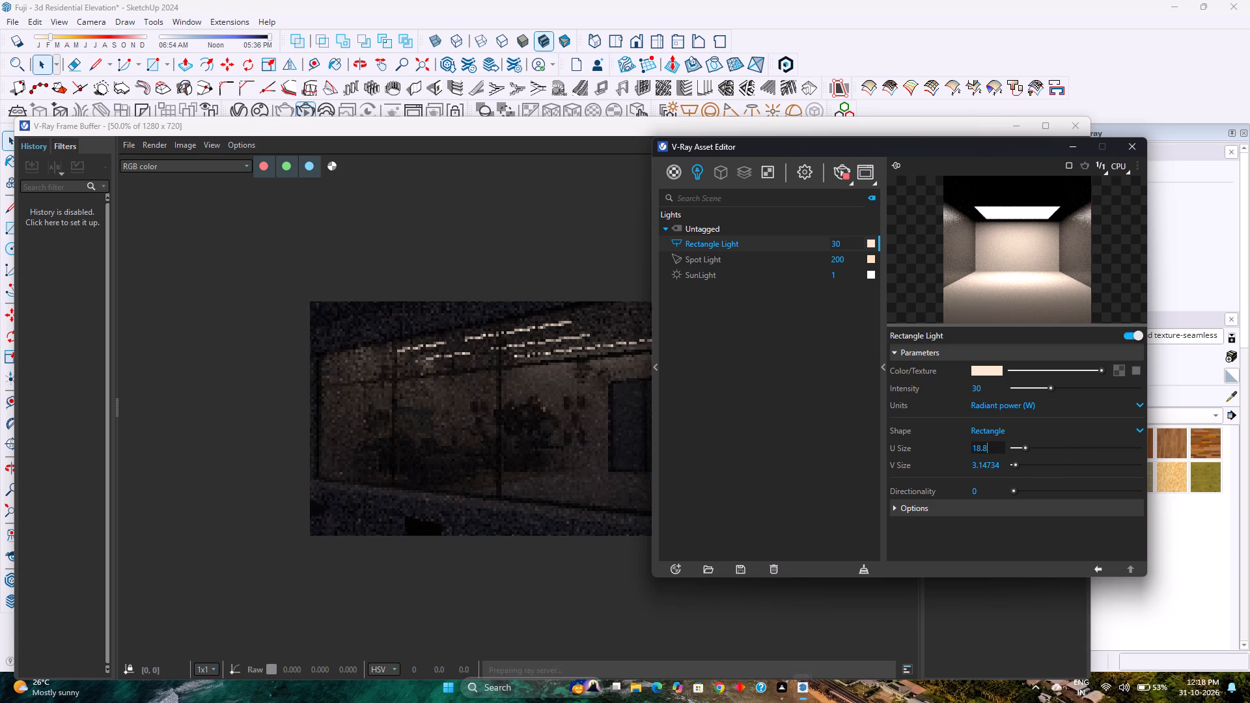
key("4")
key("Return")
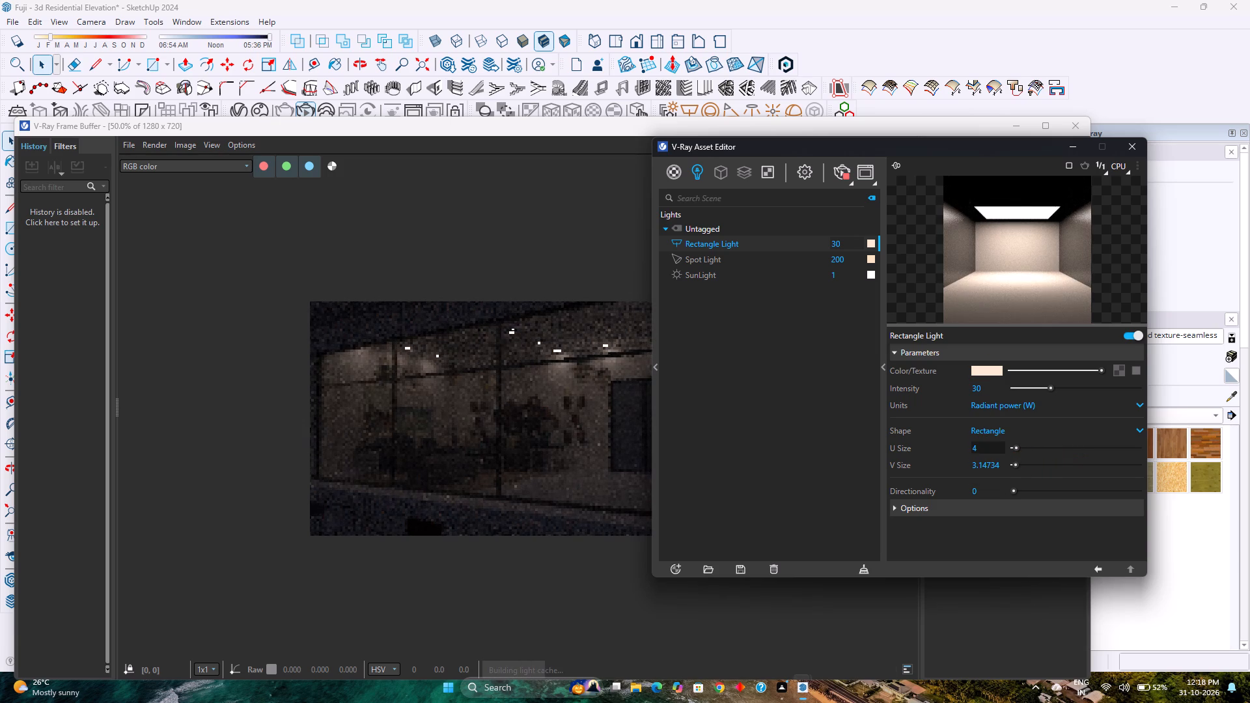
Try different V Size values on the Rectangle Light and set V Size to 6.
left_click_drag(1014, 466, 1059, 468)
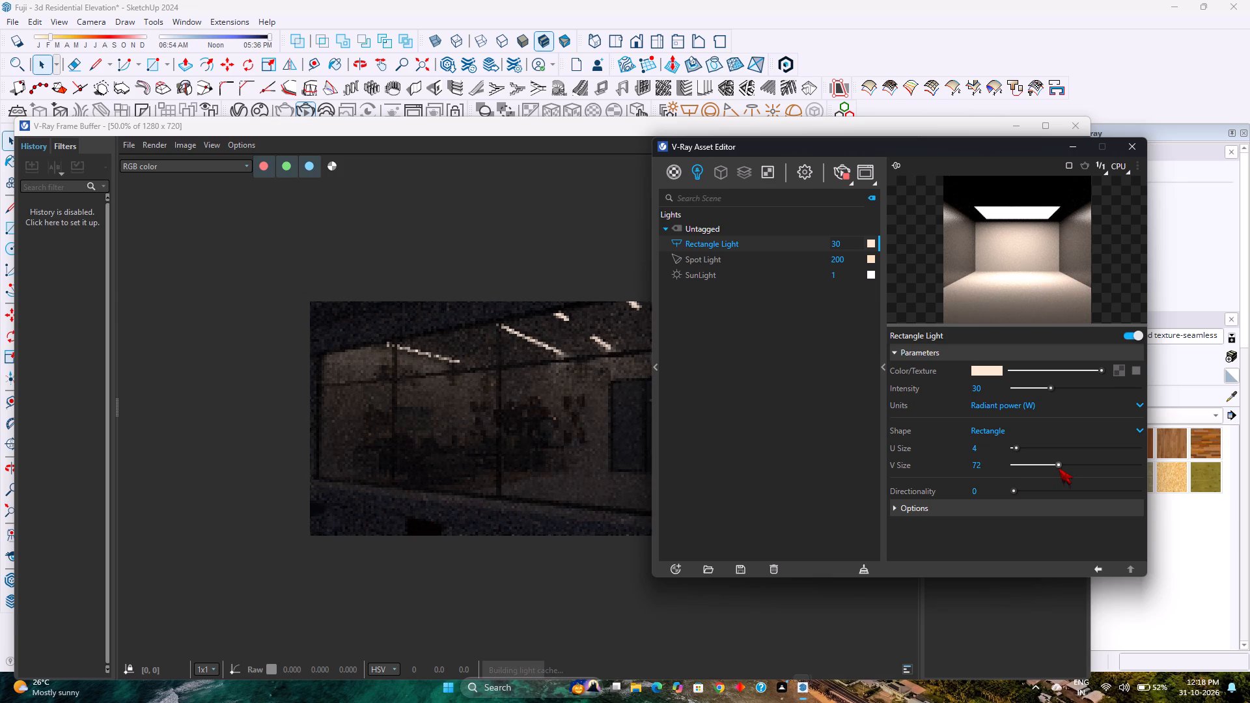
left_click_drag(1059, 468, 1027, 478)
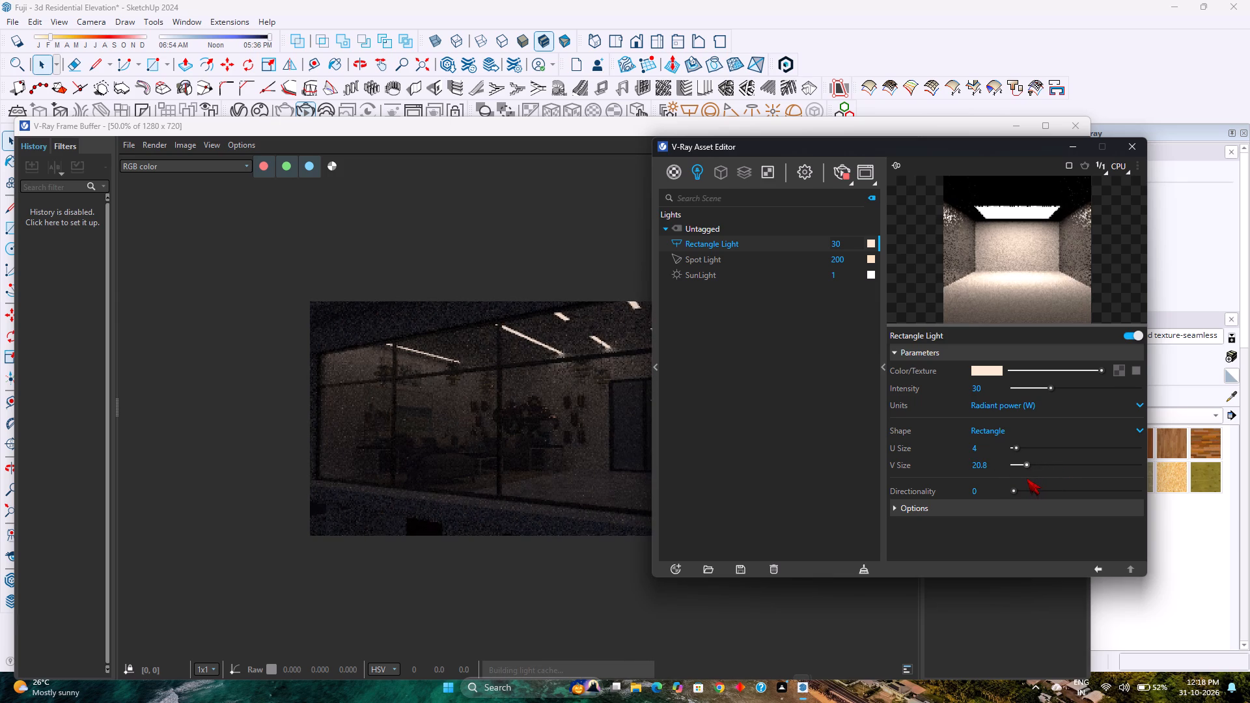
left_click_drag(1027, 478, 1020, 478)
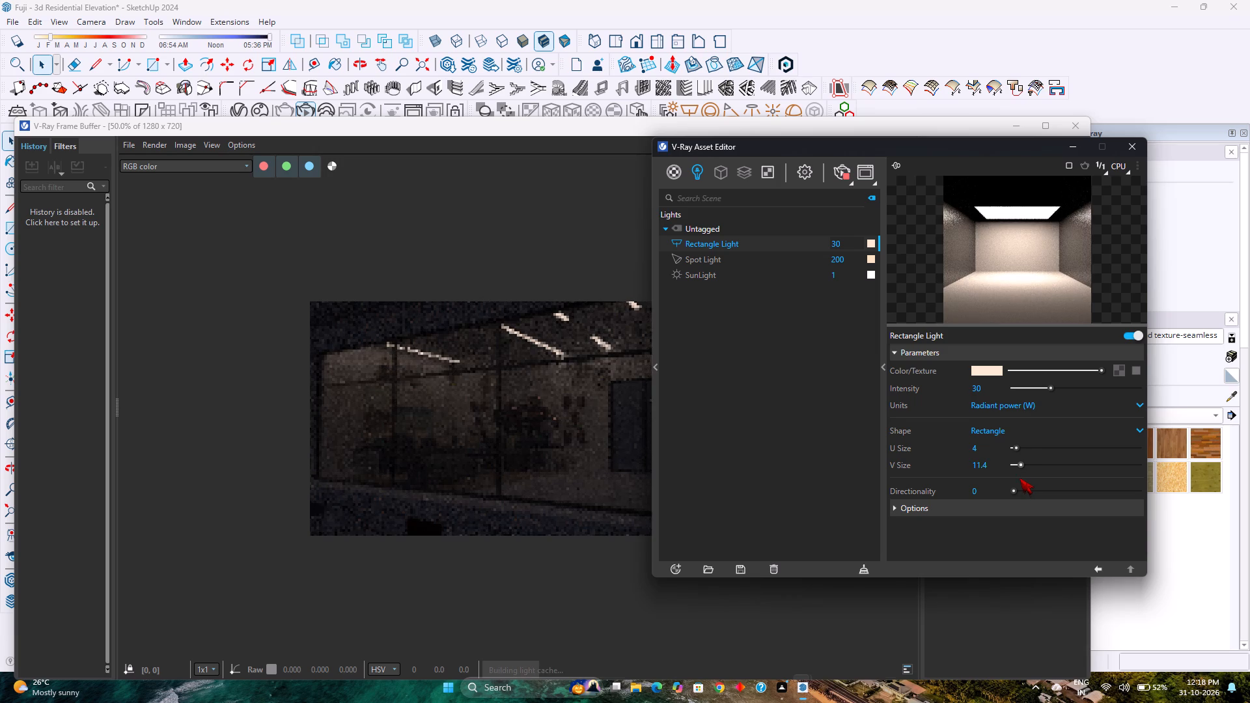
left_click_drag(1020, 478, 1017, 478)
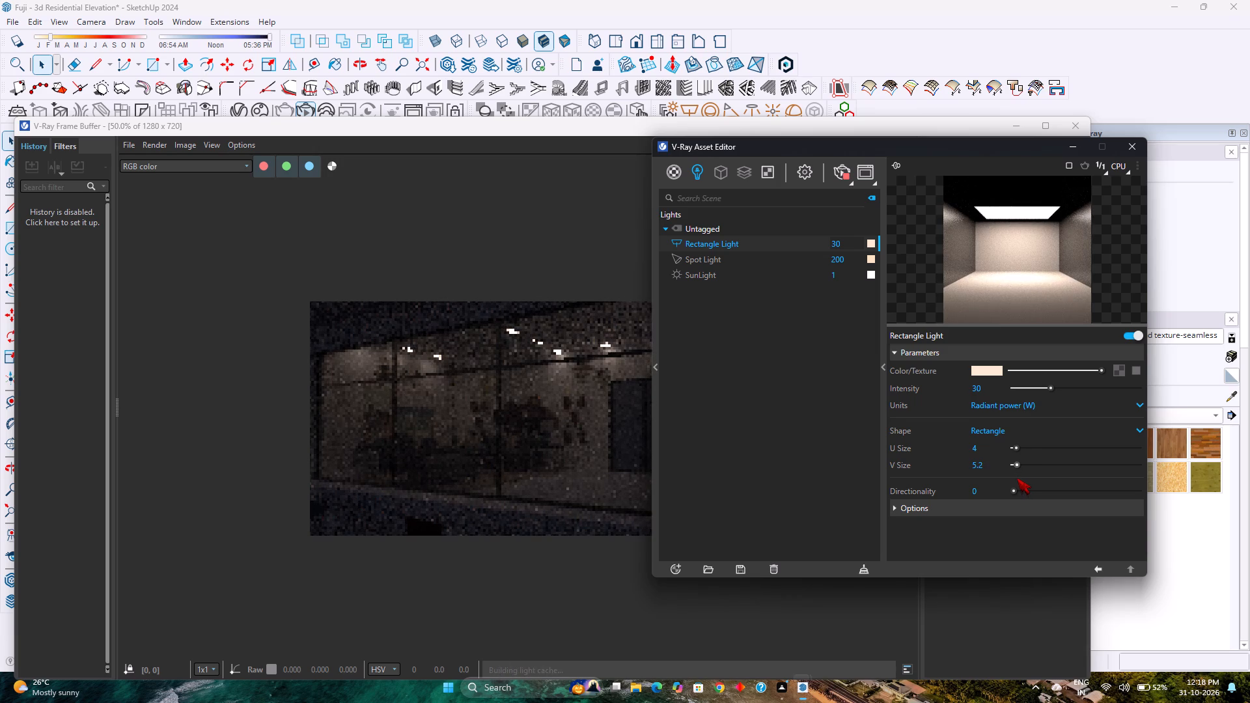
left_click_drag(1017, 478, 1013, 478)
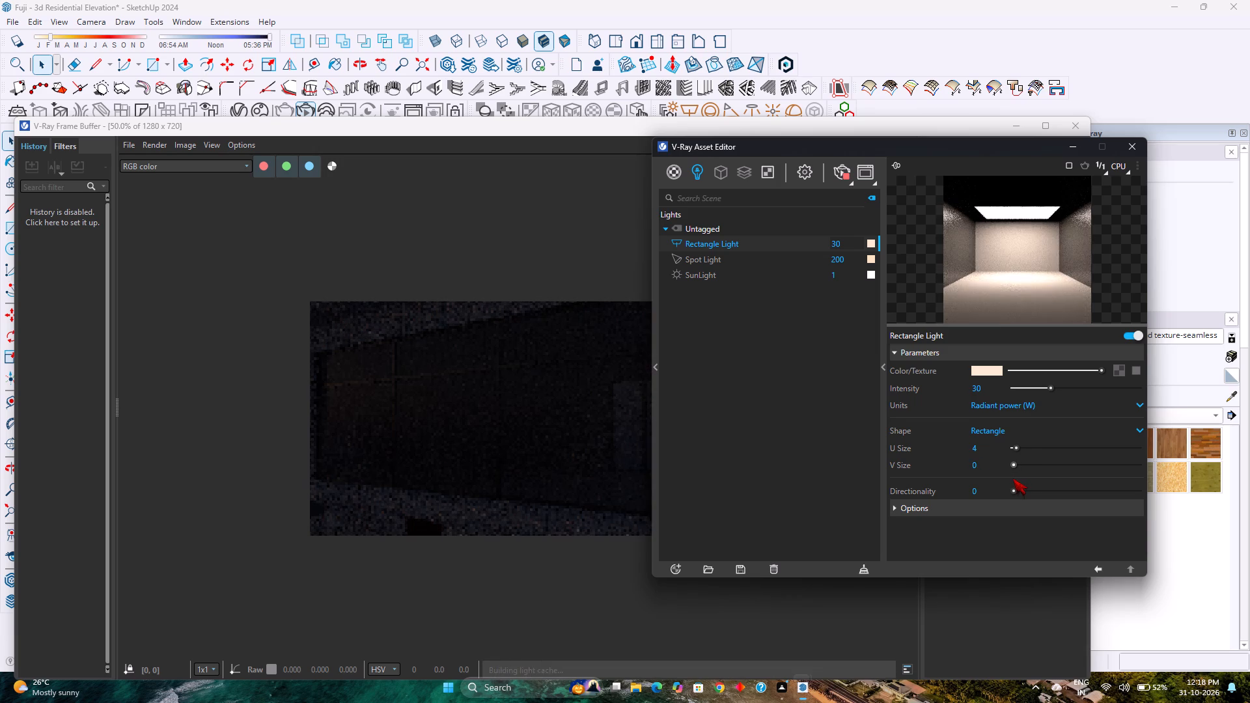
double_click(995, 466)
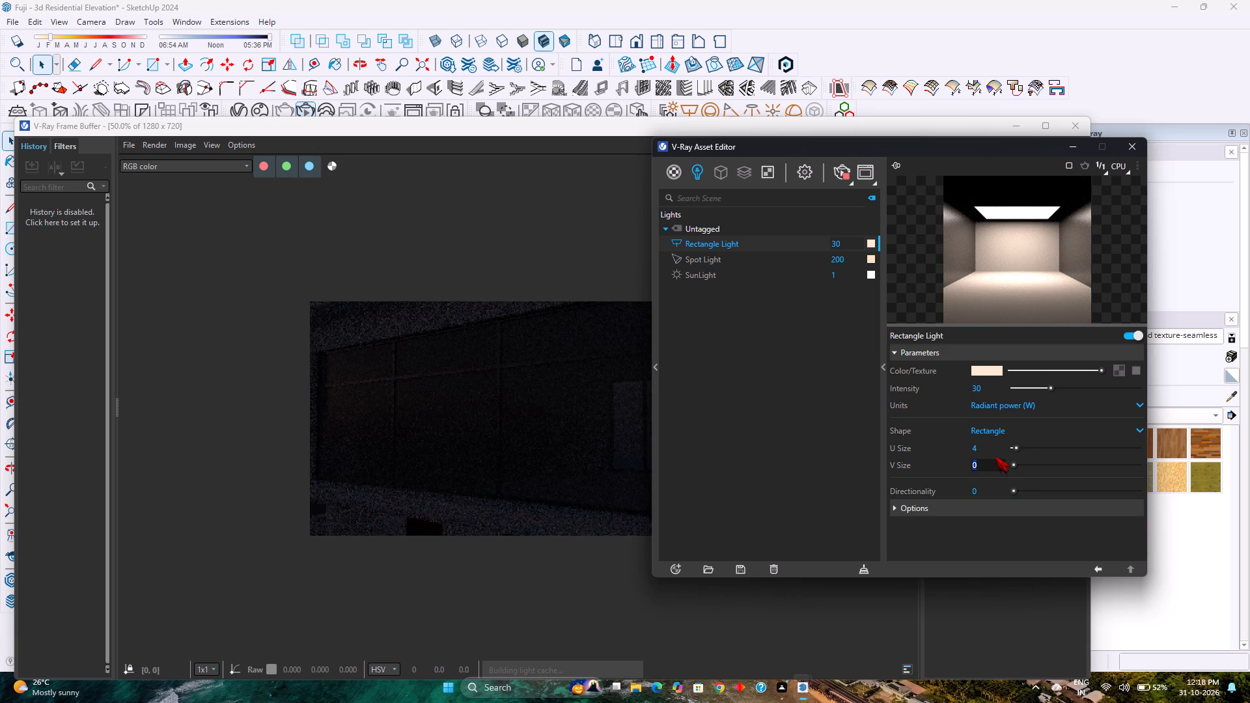
key("6")
key("Return")
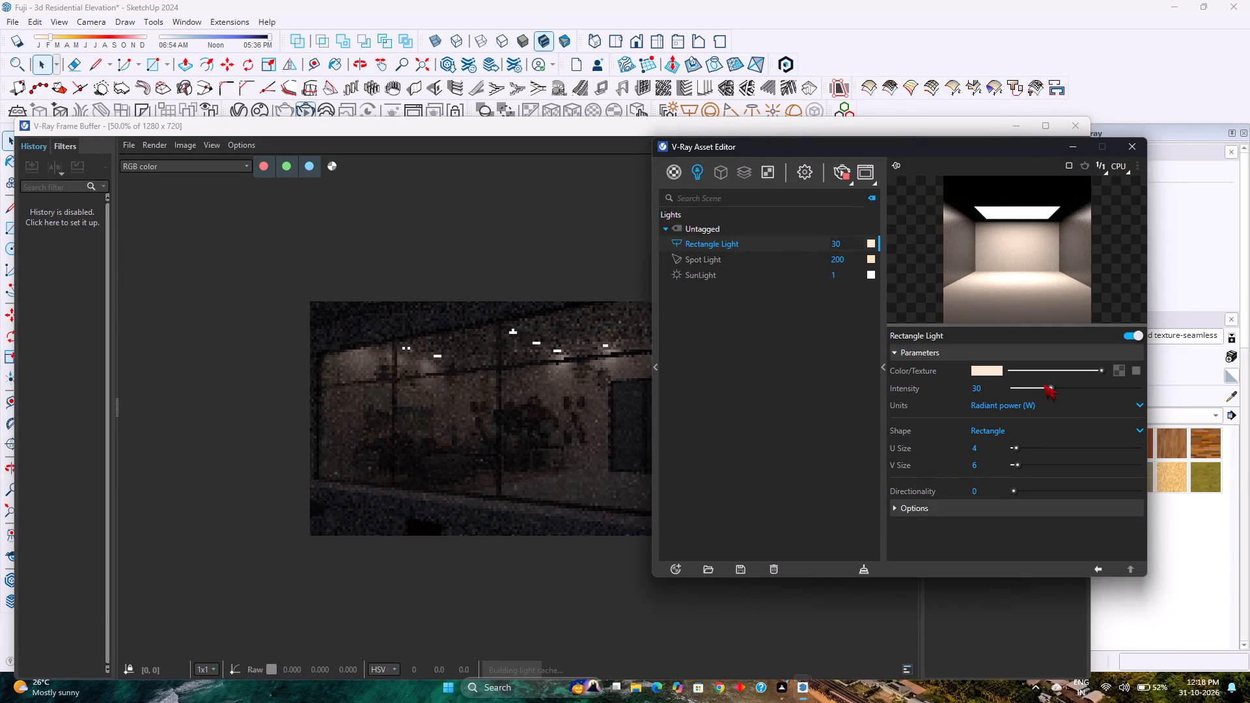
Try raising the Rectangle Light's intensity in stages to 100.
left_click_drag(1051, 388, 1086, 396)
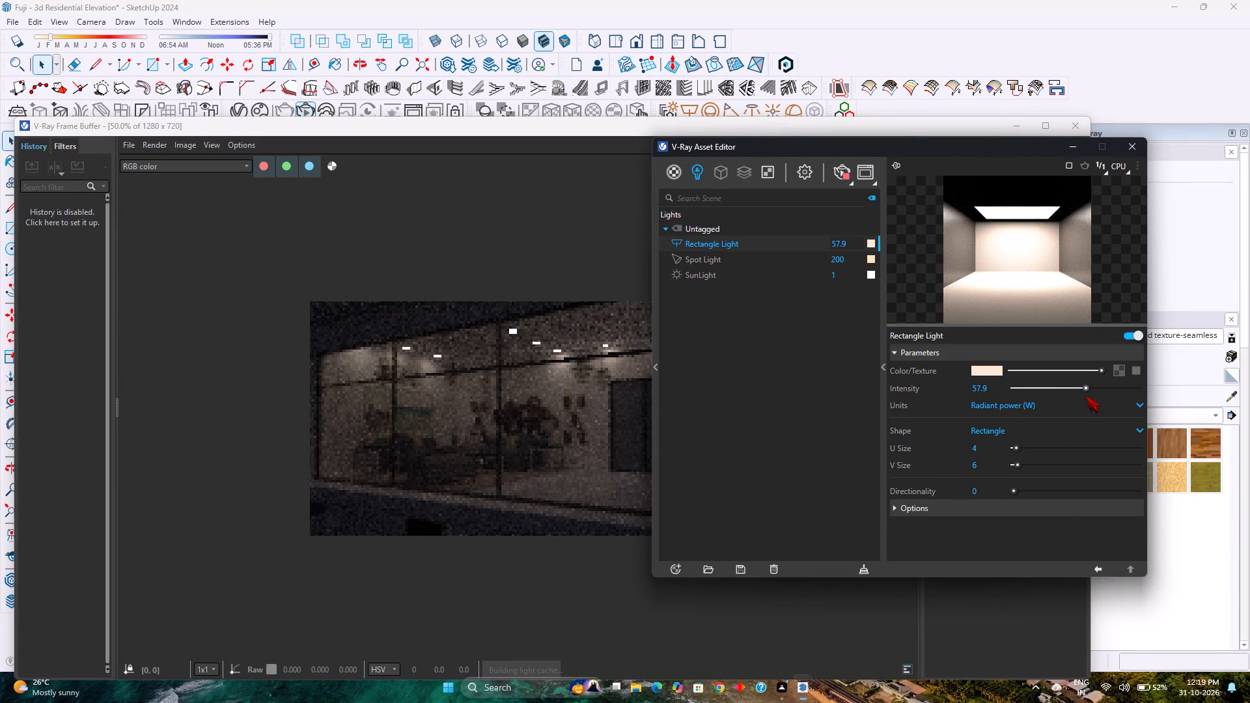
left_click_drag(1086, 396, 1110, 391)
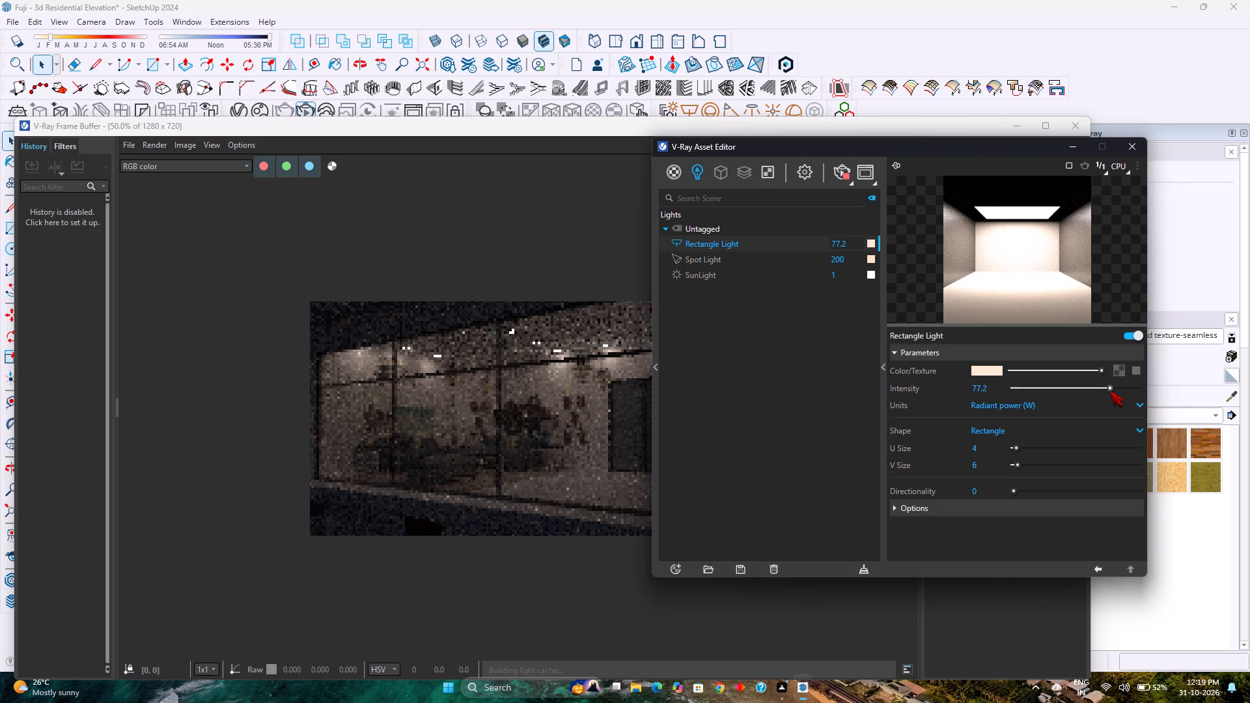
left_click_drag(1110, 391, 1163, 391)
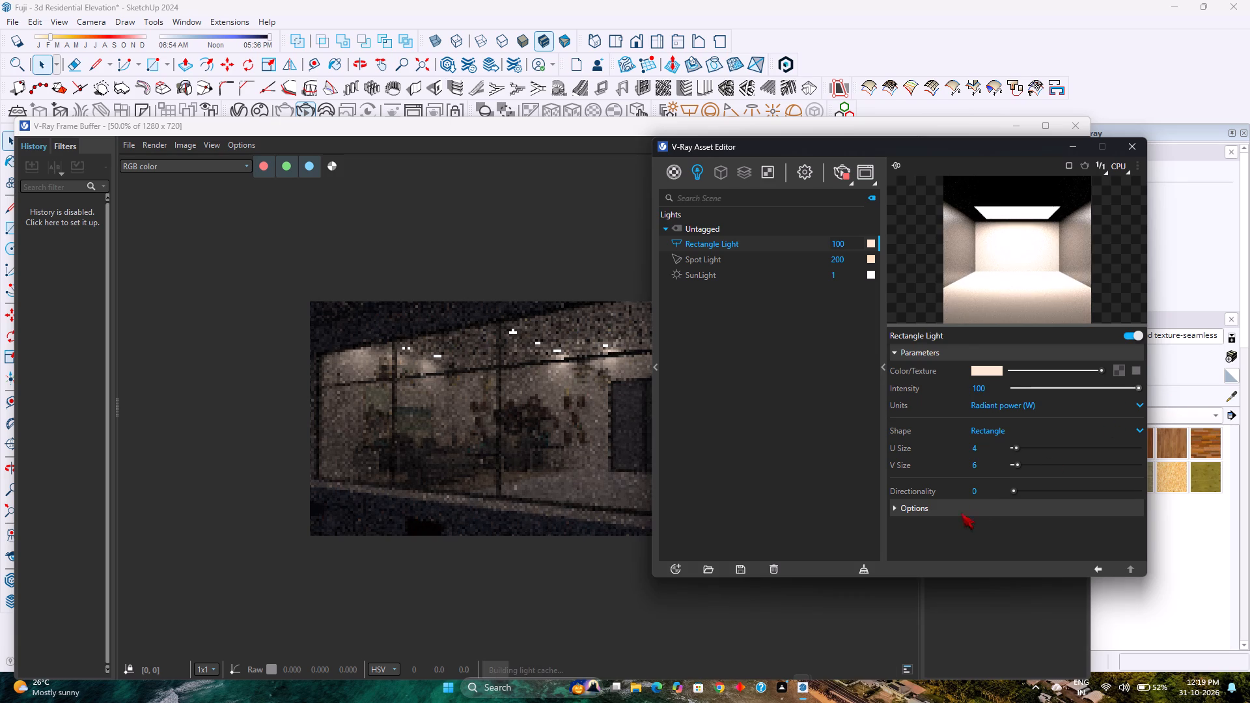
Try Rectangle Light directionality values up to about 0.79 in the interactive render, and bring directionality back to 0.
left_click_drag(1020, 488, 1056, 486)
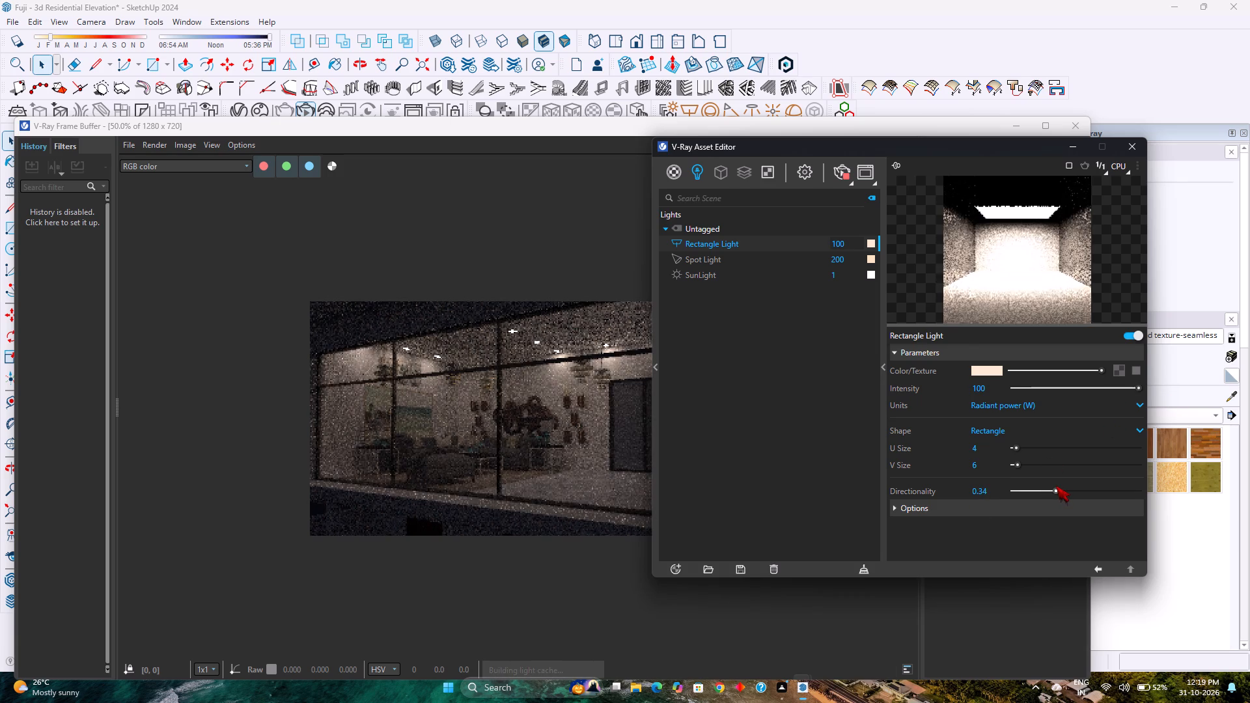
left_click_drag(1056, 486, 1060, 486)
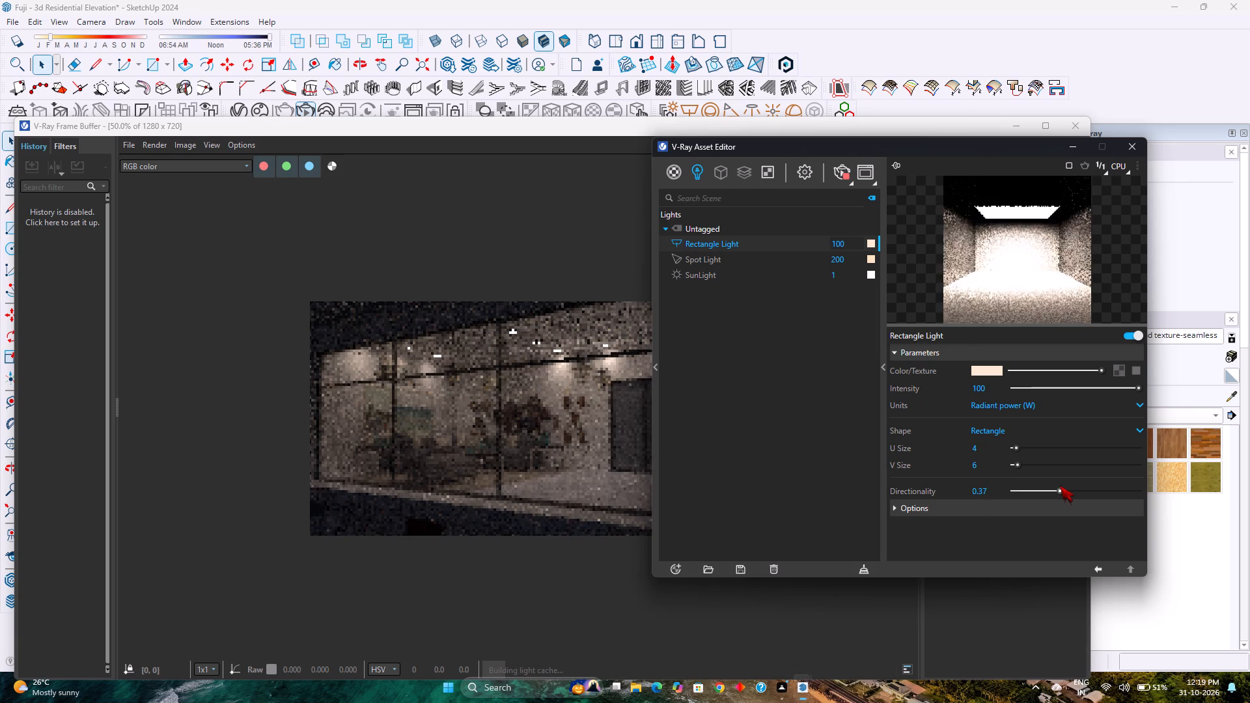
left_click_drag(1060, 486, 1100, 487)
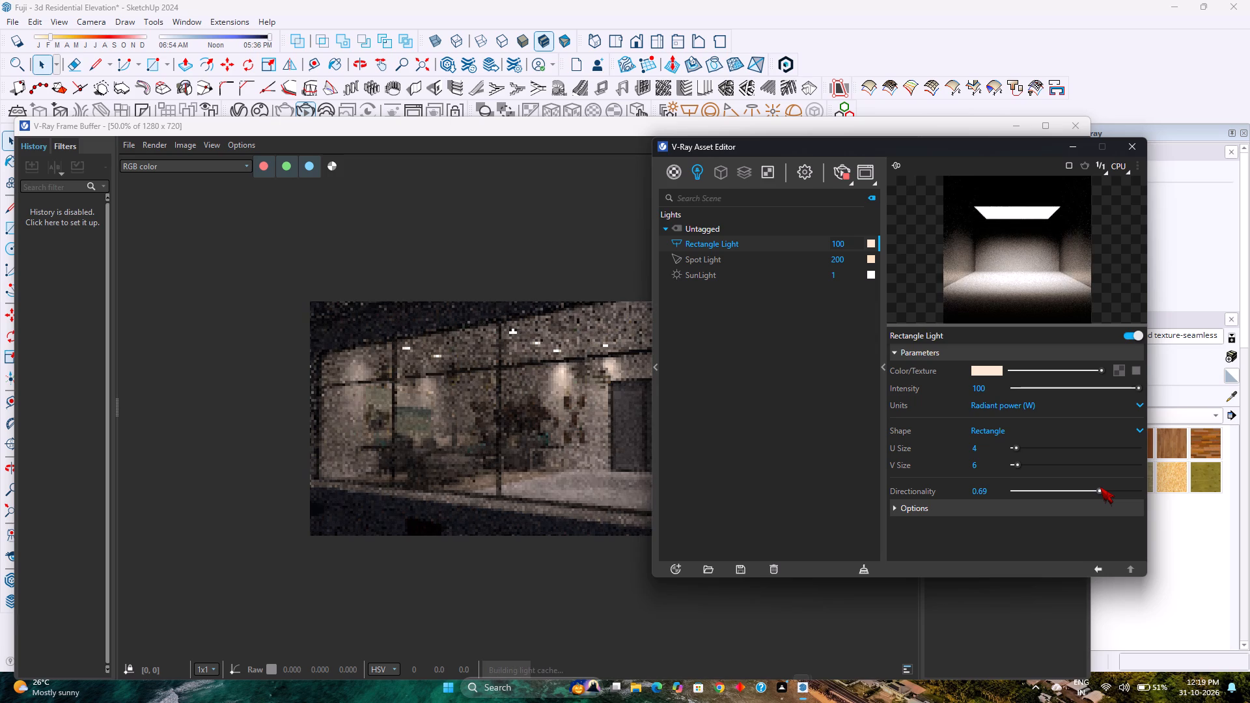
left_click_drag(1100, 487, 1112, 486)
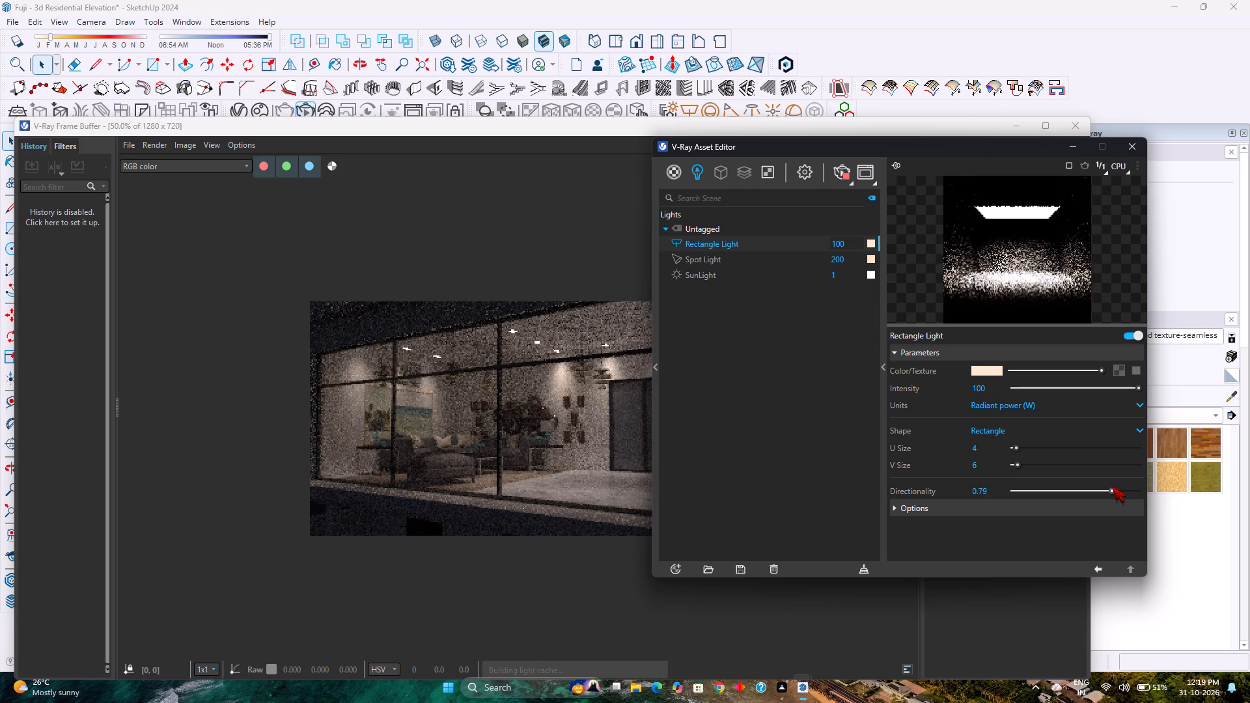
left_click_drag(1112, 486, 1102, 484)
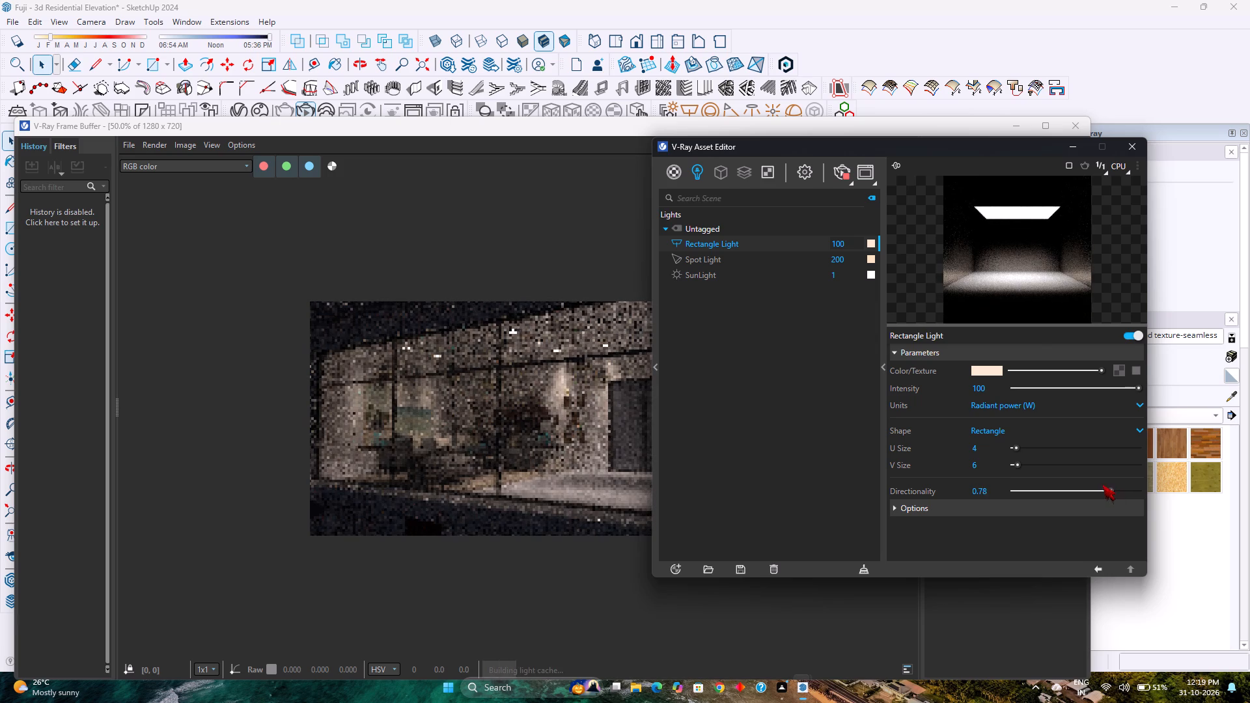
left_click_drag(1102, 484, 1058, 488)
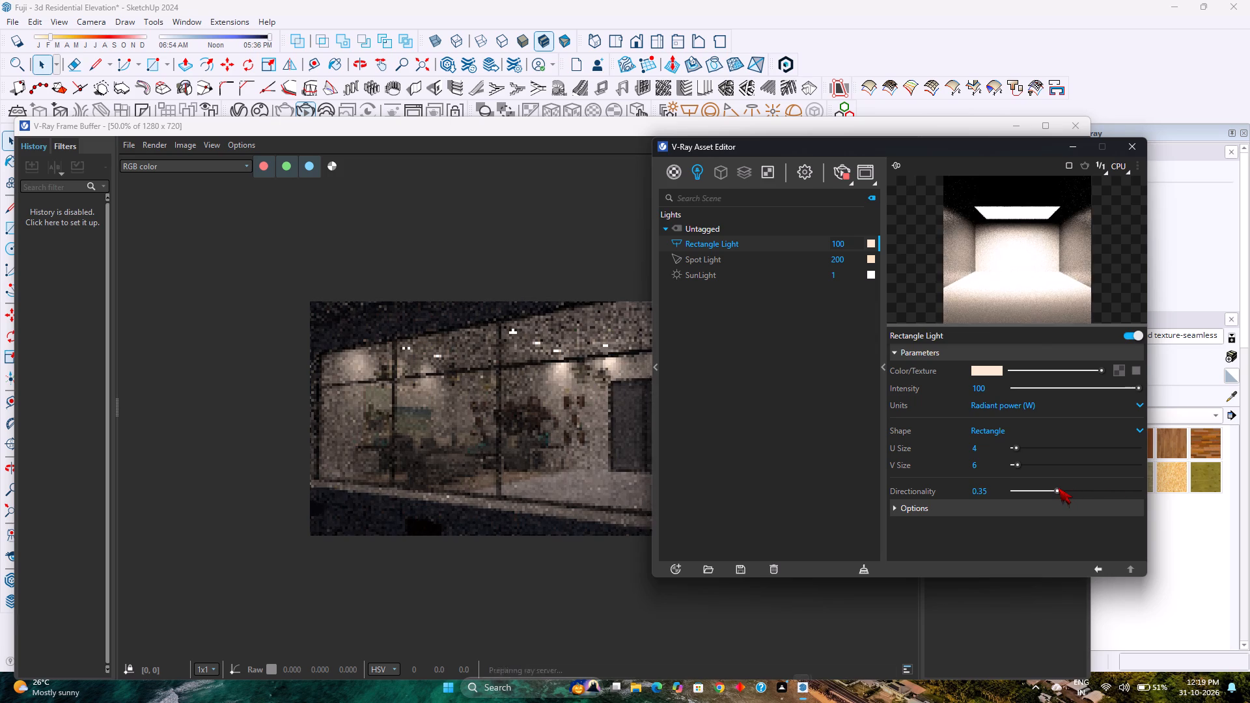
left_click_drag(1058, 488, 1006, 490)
Turn on No Decay in the Rectangle Light's options.
left_click(910, 507)
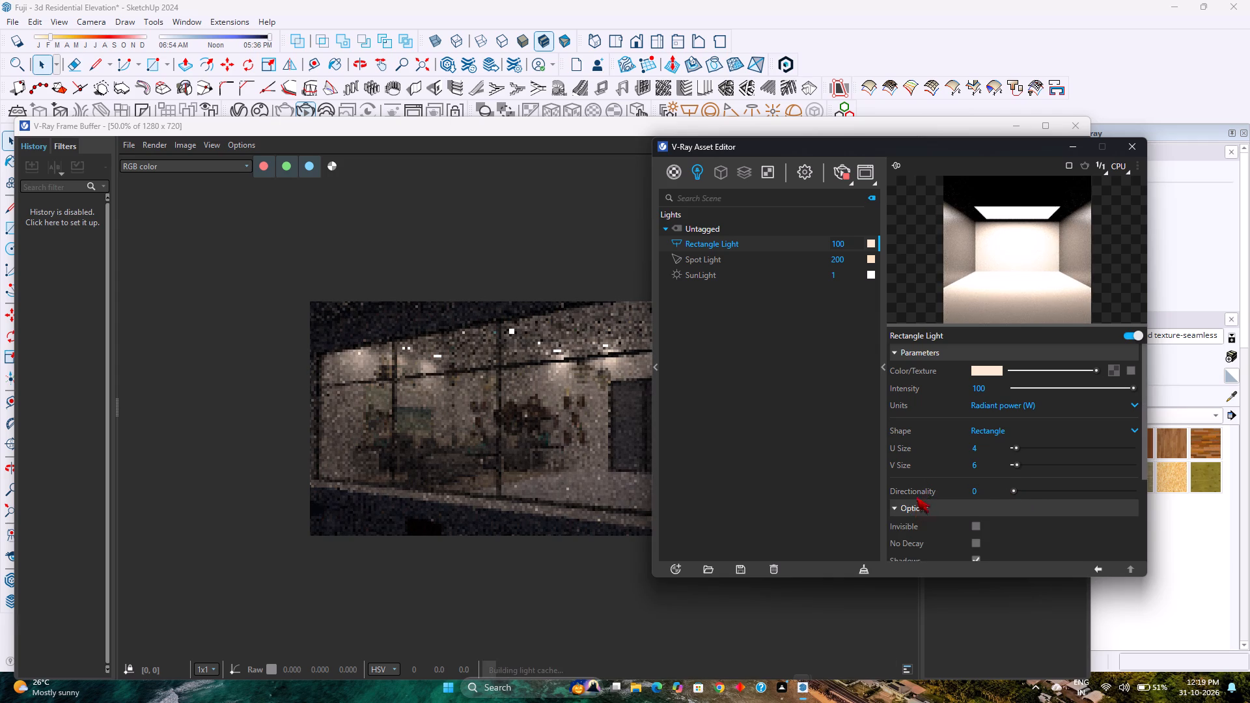
scroll(928, 475, "down", 1)
left_click(978, 479)
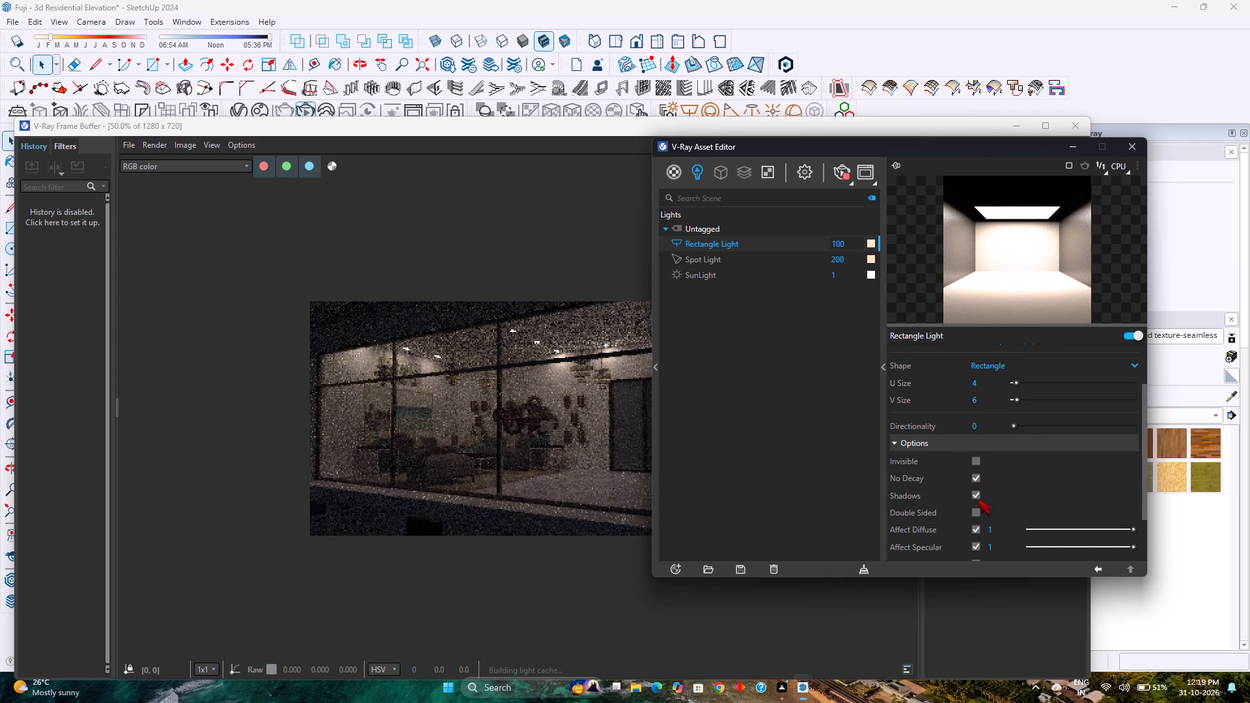
Try the Rectangle Light's intensity at 5, and reduce it further to 1.
scroll(1024, 427, "up", 1)
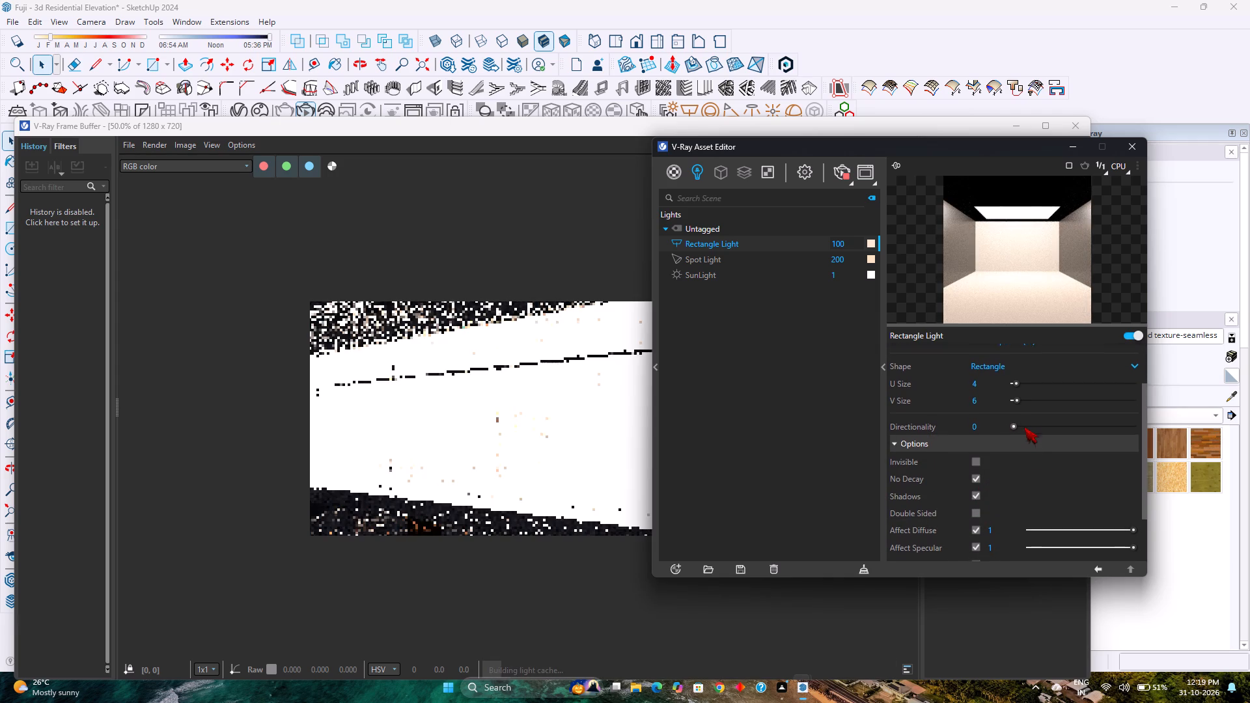
scroll(1024, 427, "up", 1)
double_click(987, 386)
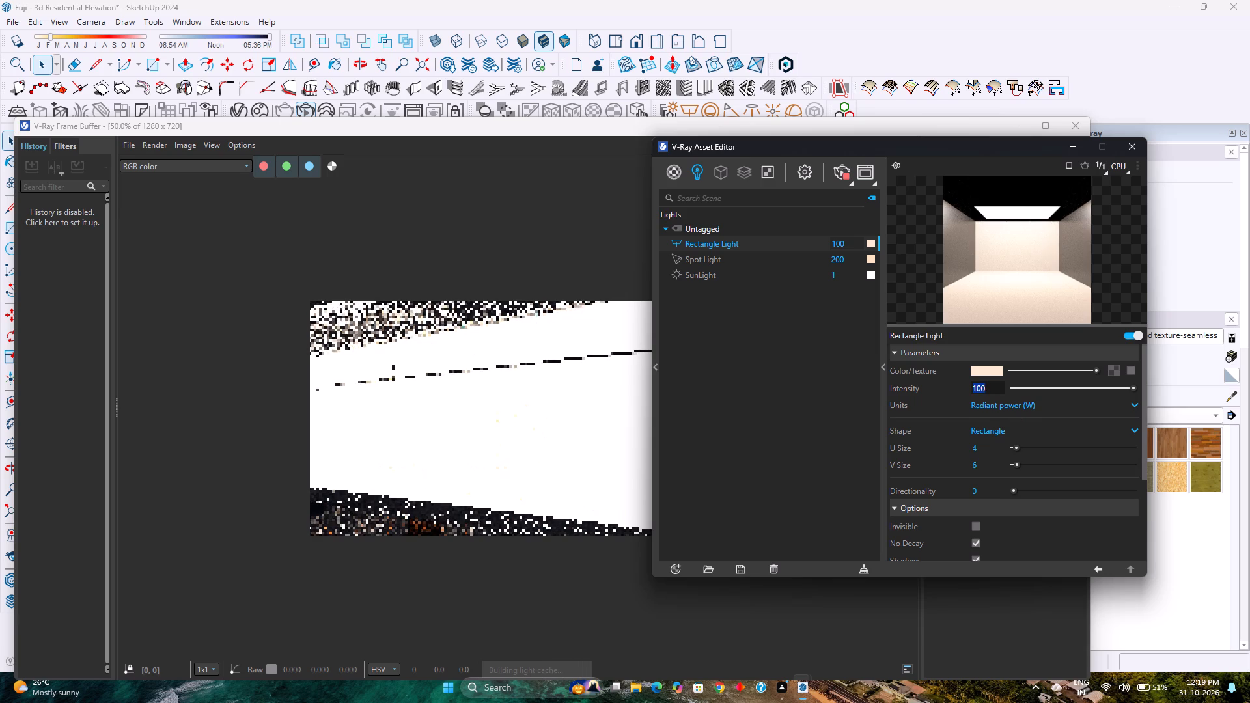
key("5")
key("Return")
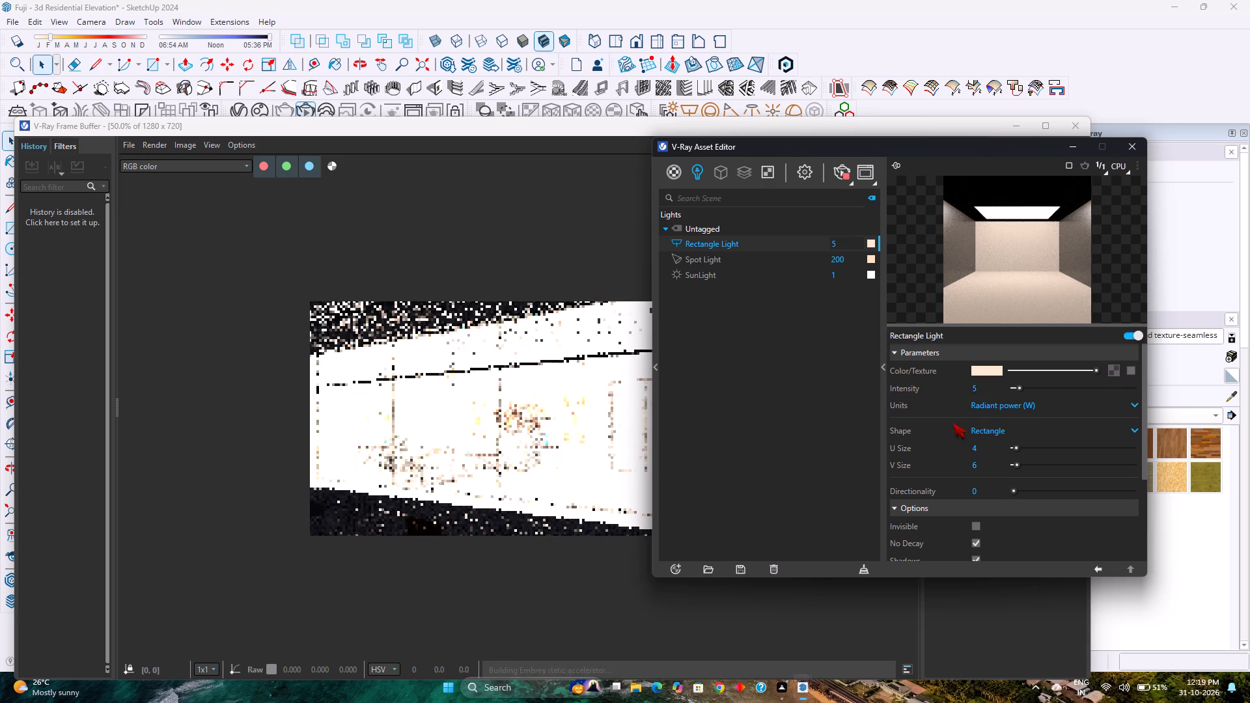
double_click(991, 390)
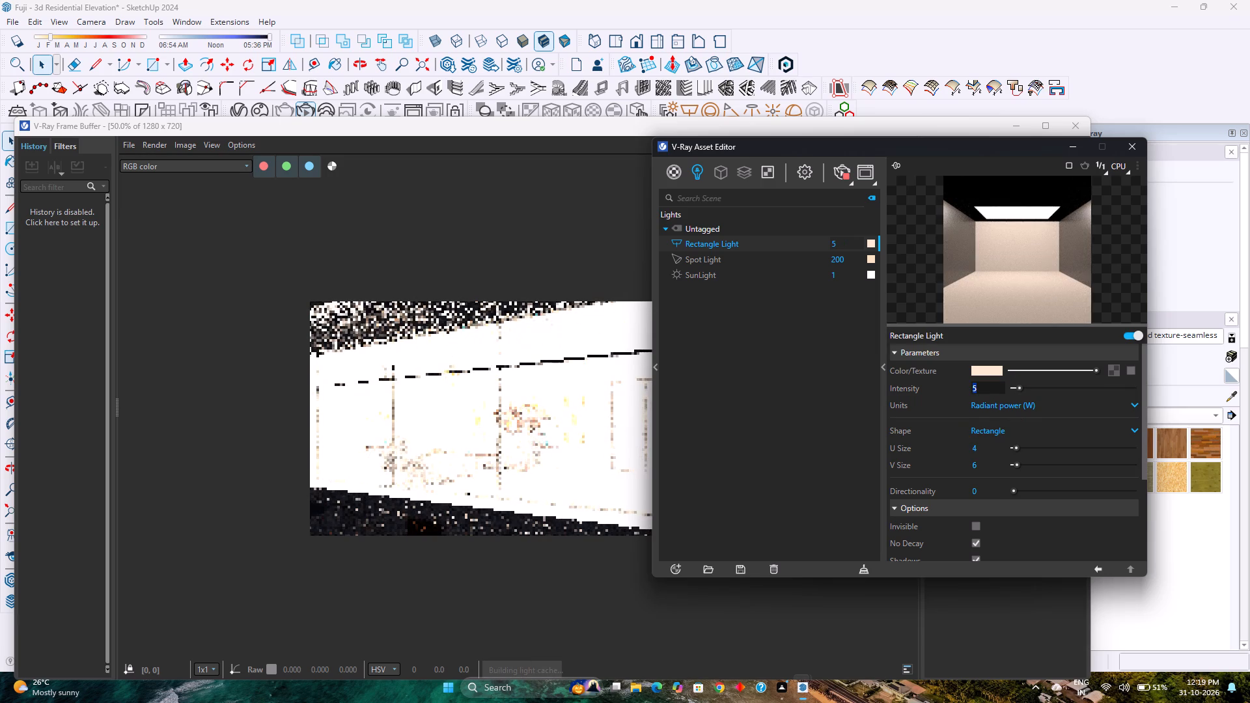
key("1")
key("Return")
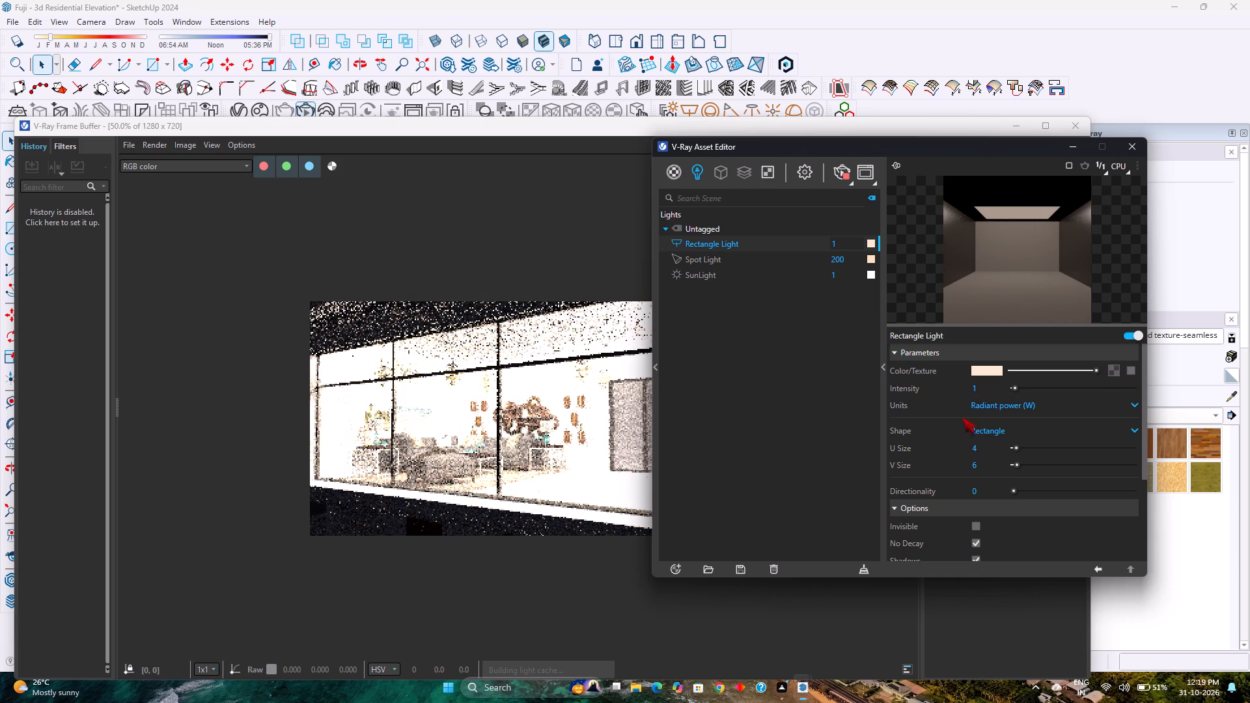
Change the Rectangle Light's intensity units to Radiance (W/m^2/sr).
left_click(1003, 407)
left_click(1016, 491)
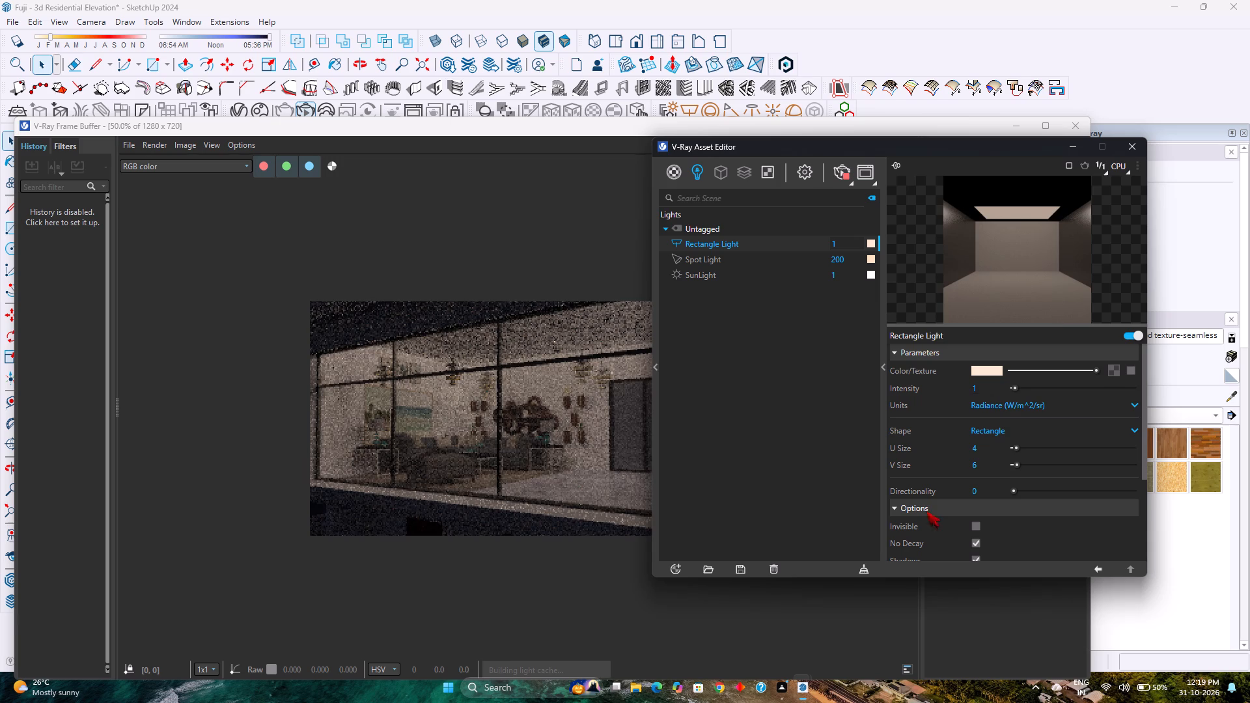
scroll(930, 478, "down", 2)
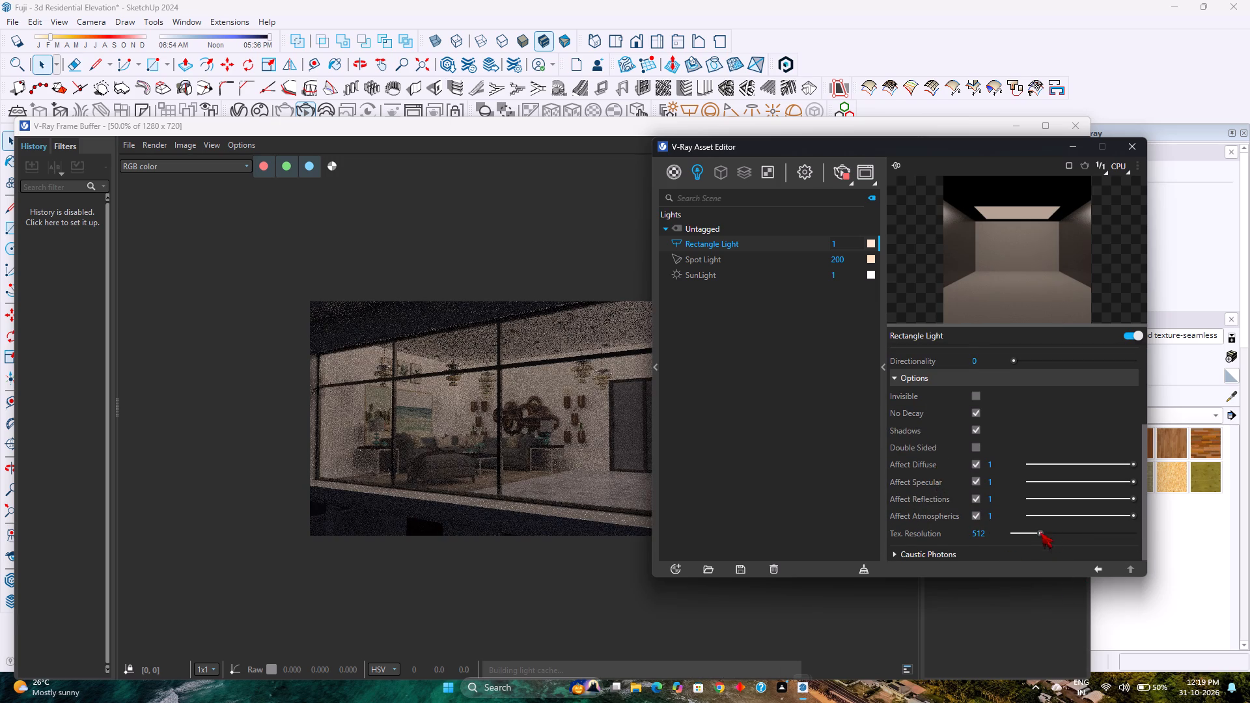
Raise the Rectangle Light's texture resolution to 1058.
left_click_drag(1040, 534, 1074, 538)
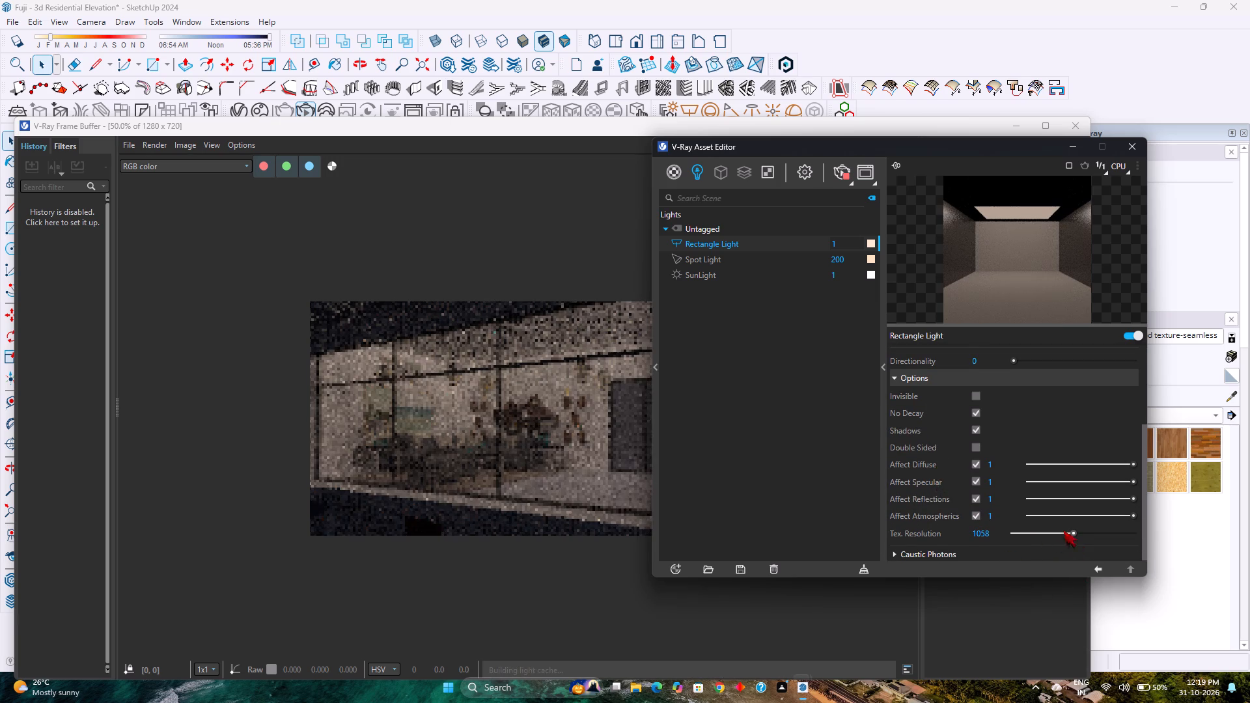
scroll(971, 422, "up", 3)
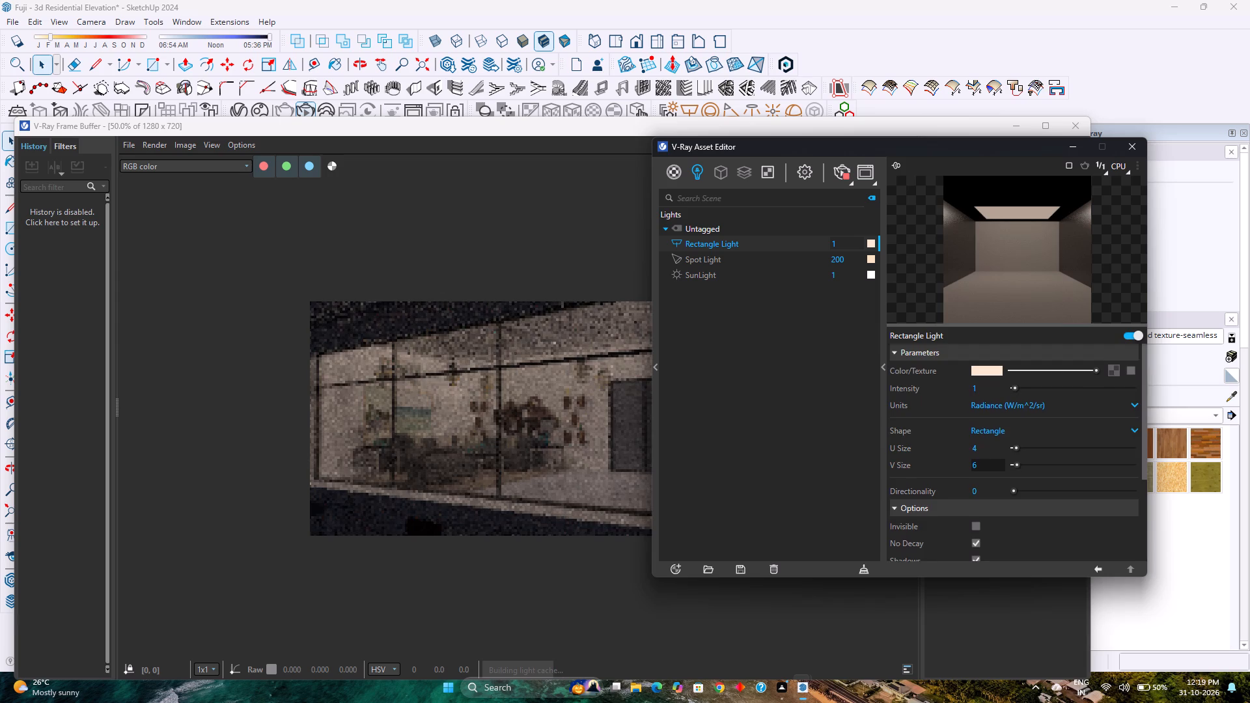
Turn off No Decay in the Rectangle Light's options.
scroll(977, 466, "down", 2)
left_click(980, 414)
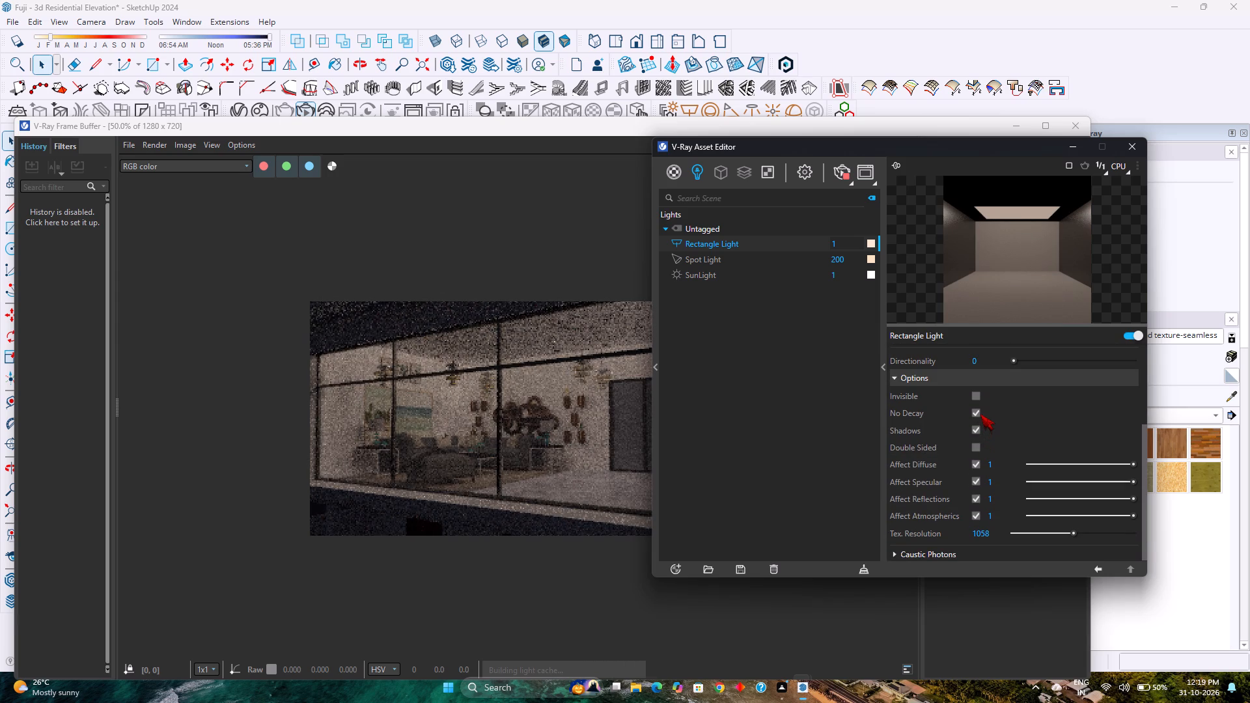
left_click(978, 414)
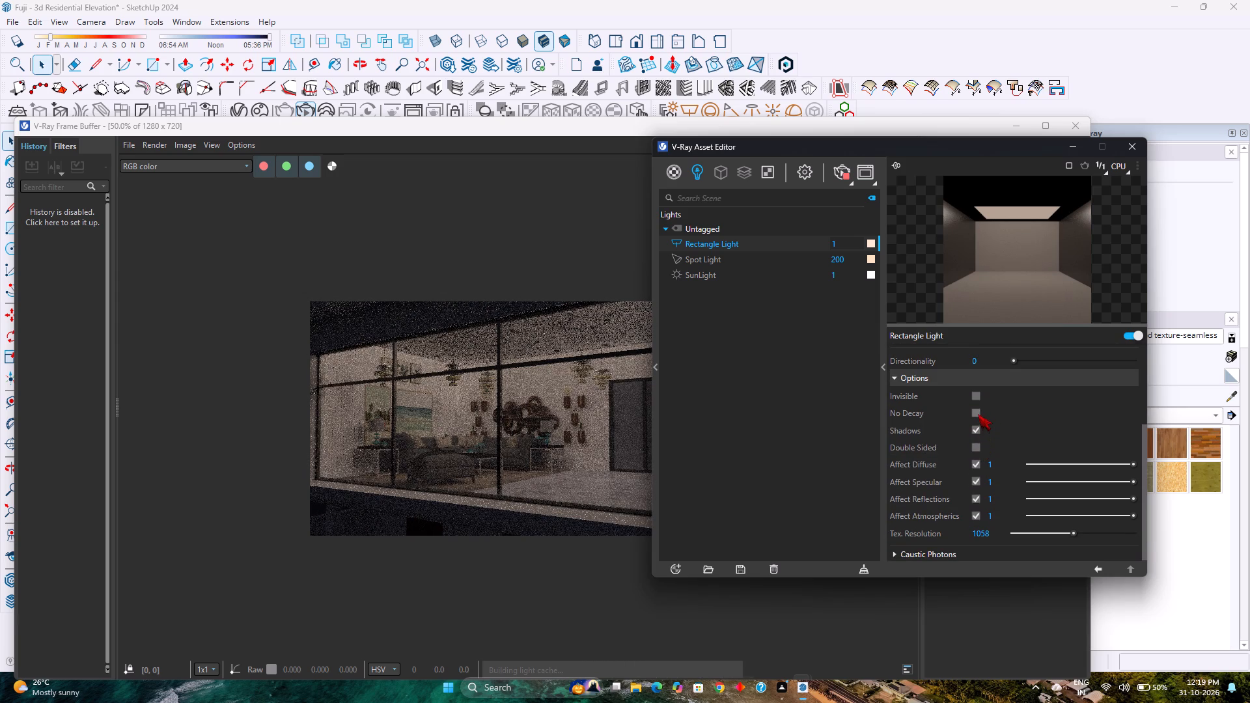
Try the Rectangle Light's intensity at 99.1 and 200, and raise it further to 2000.
scroll(1014, 424, "up", 7)
scroll(1014, 424, "down", 1)
scroll(1014, 420, "up", 3)
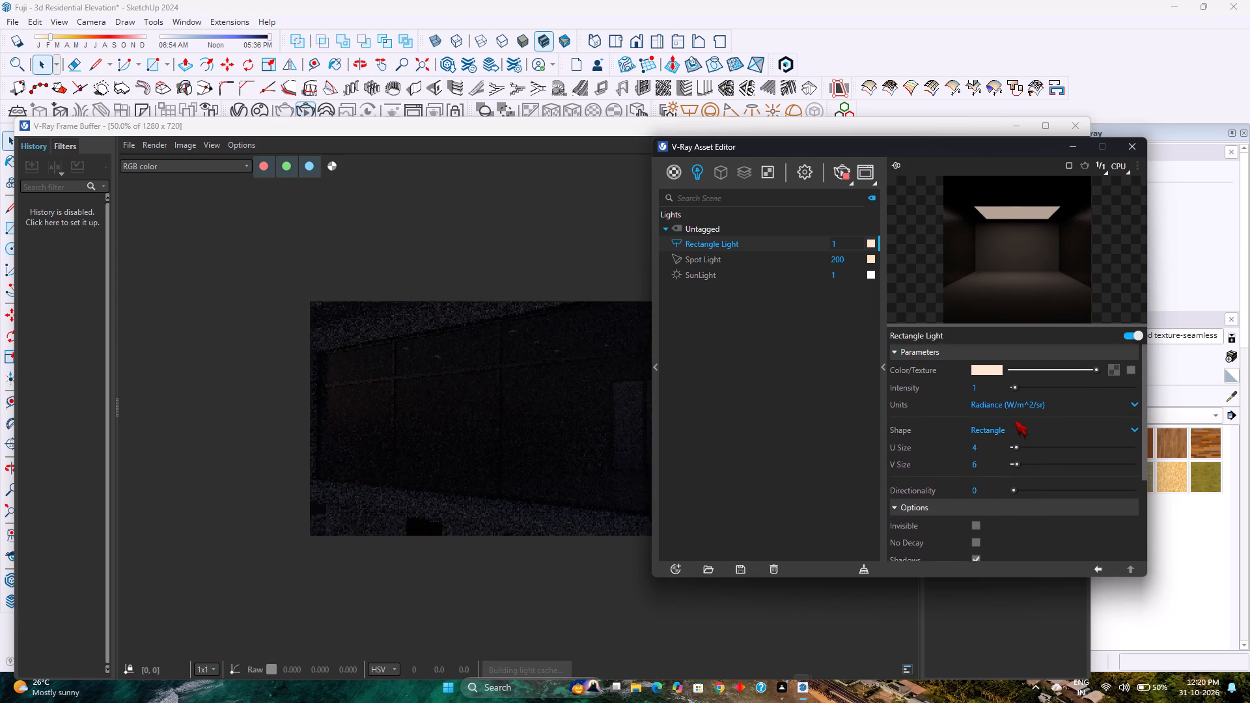
left_click_drag(1012, 391, 1132, 394)
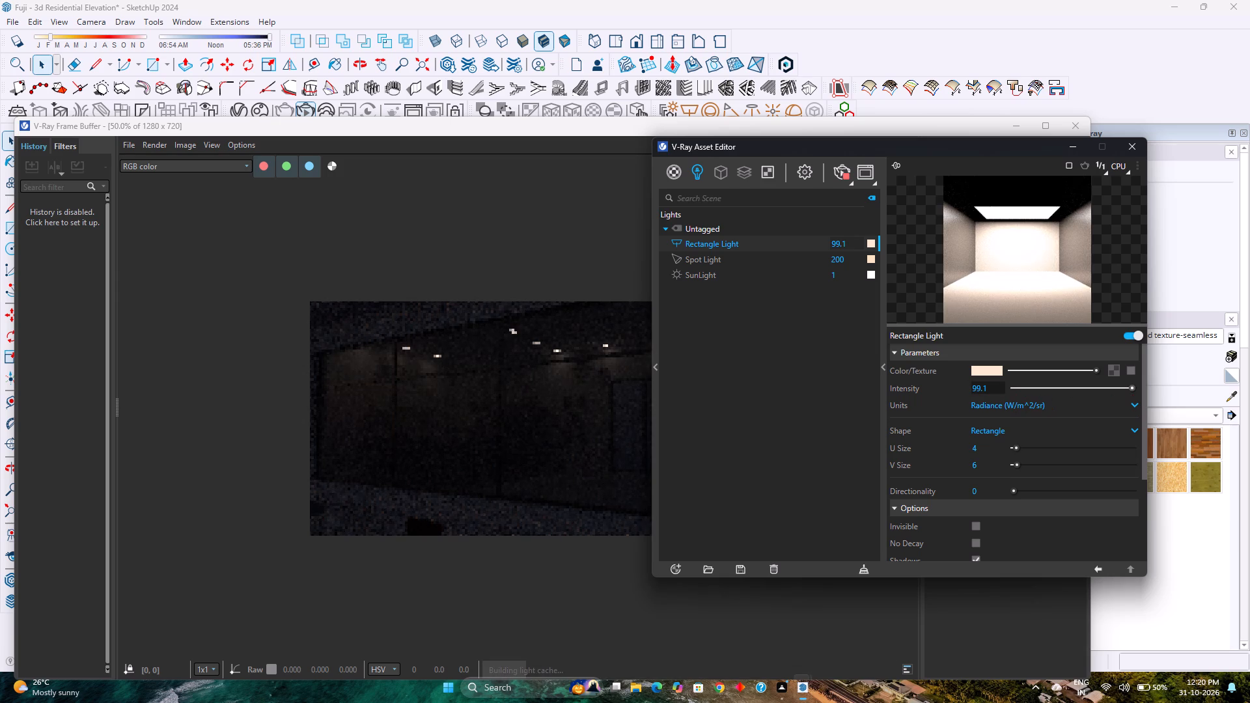
double_click(998, 389)
type("200")
key("Return")
left_click_drag(998, 392, 1036, 462)
key("0")
key("Return")
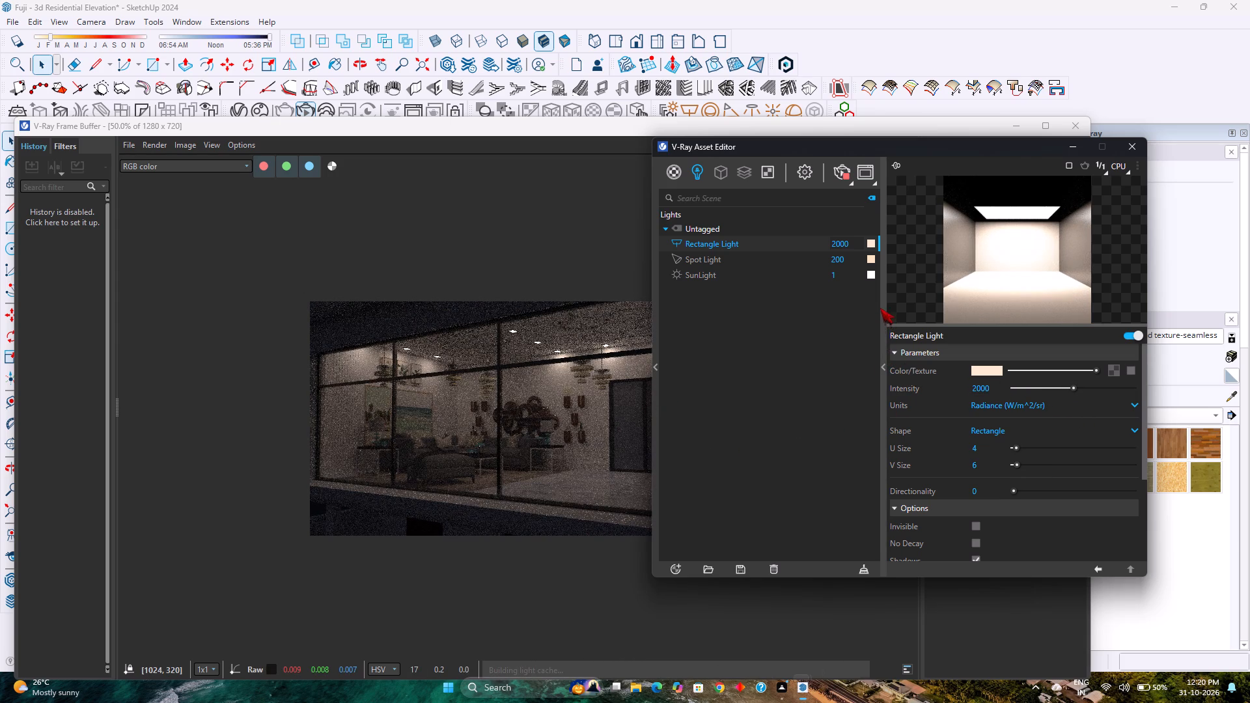
Close the V-Ray Asset Editor, check the interactive render, and minimize the frame buffer to return to the model.
left_click(1139, 146)
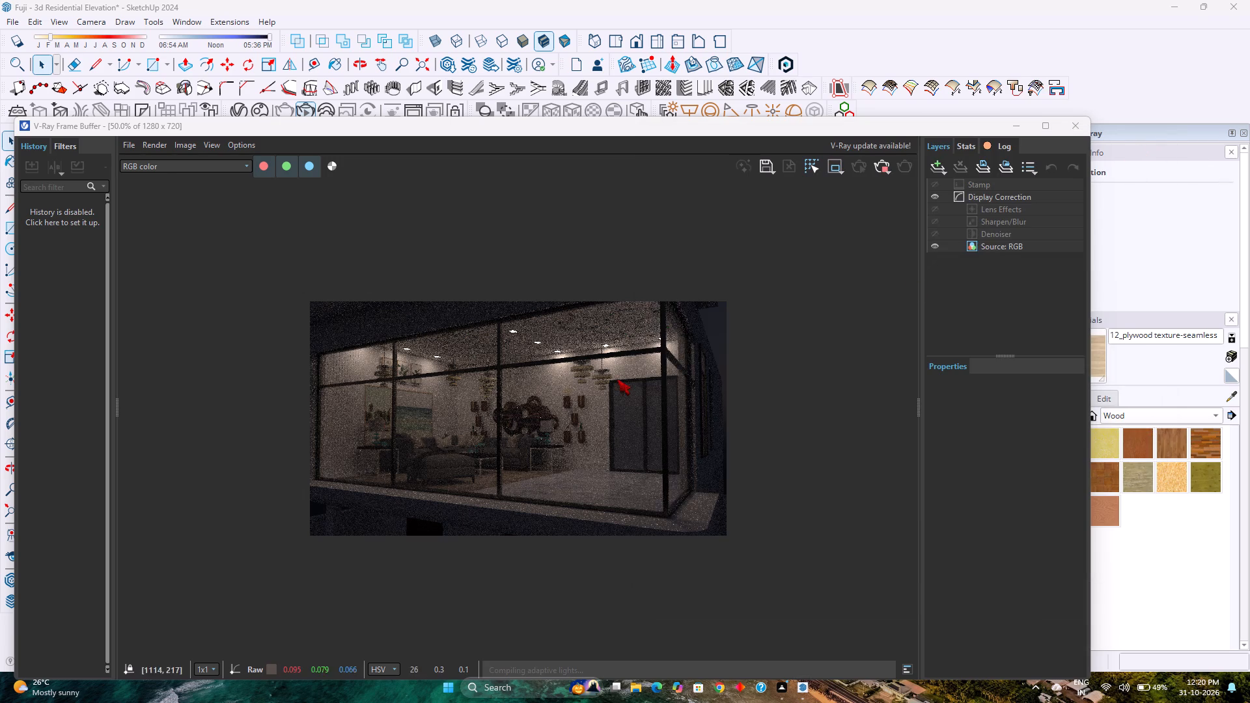
scroll(554, 389, "up", 1)
scroll(554, 389, "down", 1)
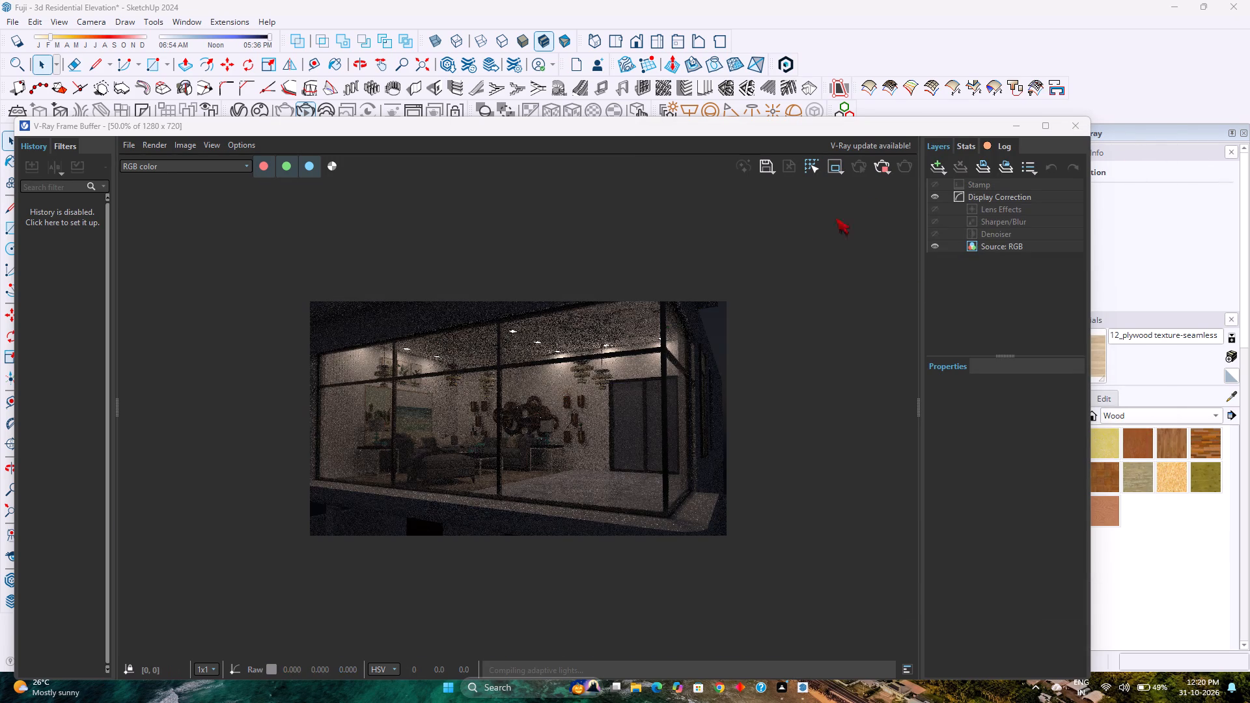
left_click(1008, 131)
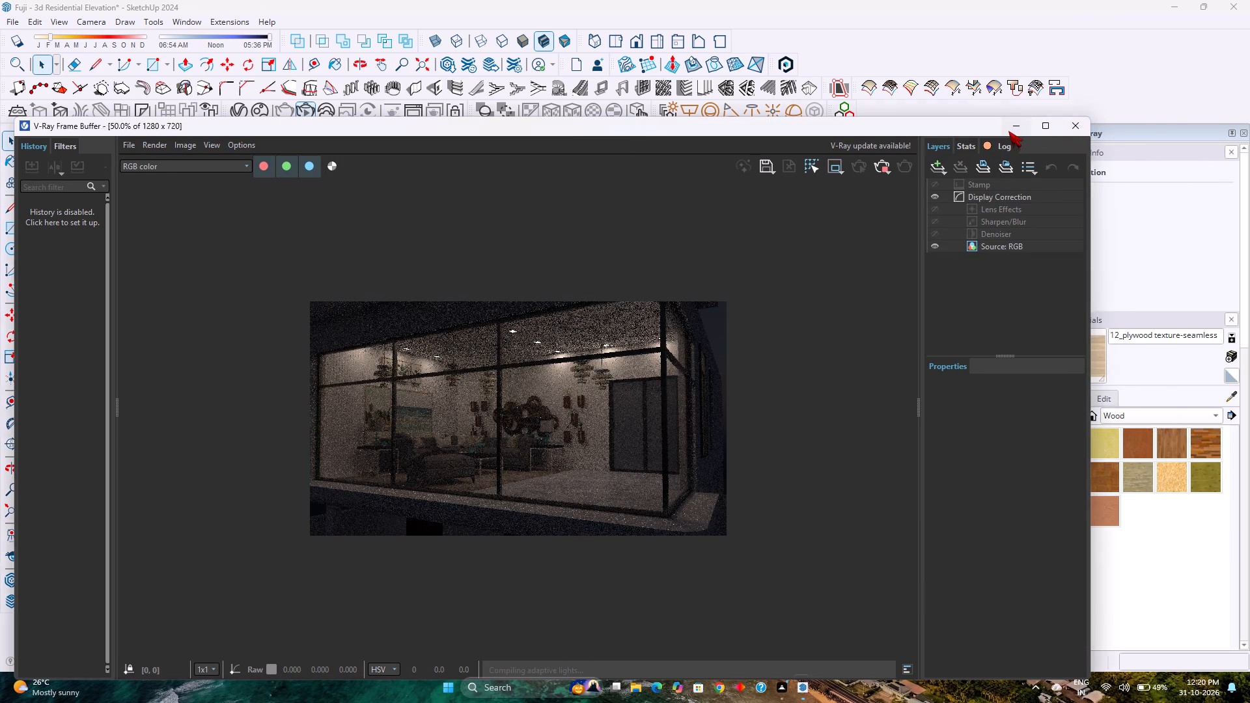
Hide the framed glass curtain-wall group in front of the upper-floor living room.
left_click(668, 259)
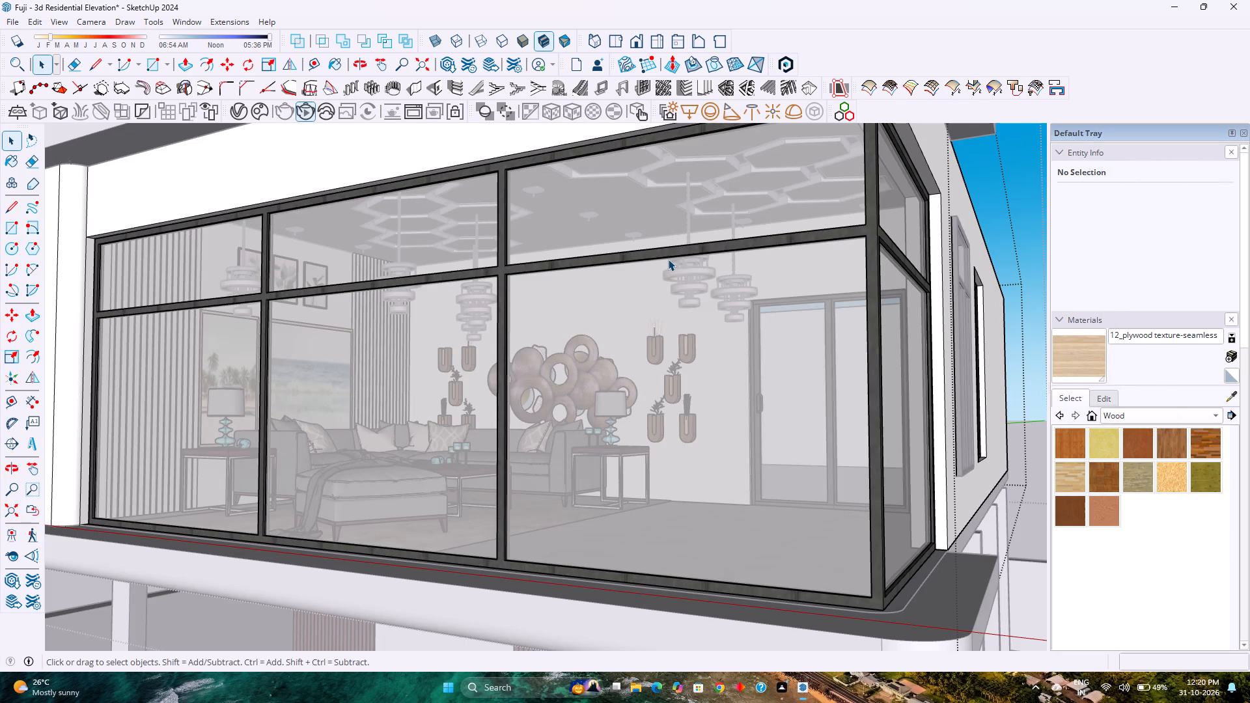
right_click(668, 255)
left_click(709, 297)
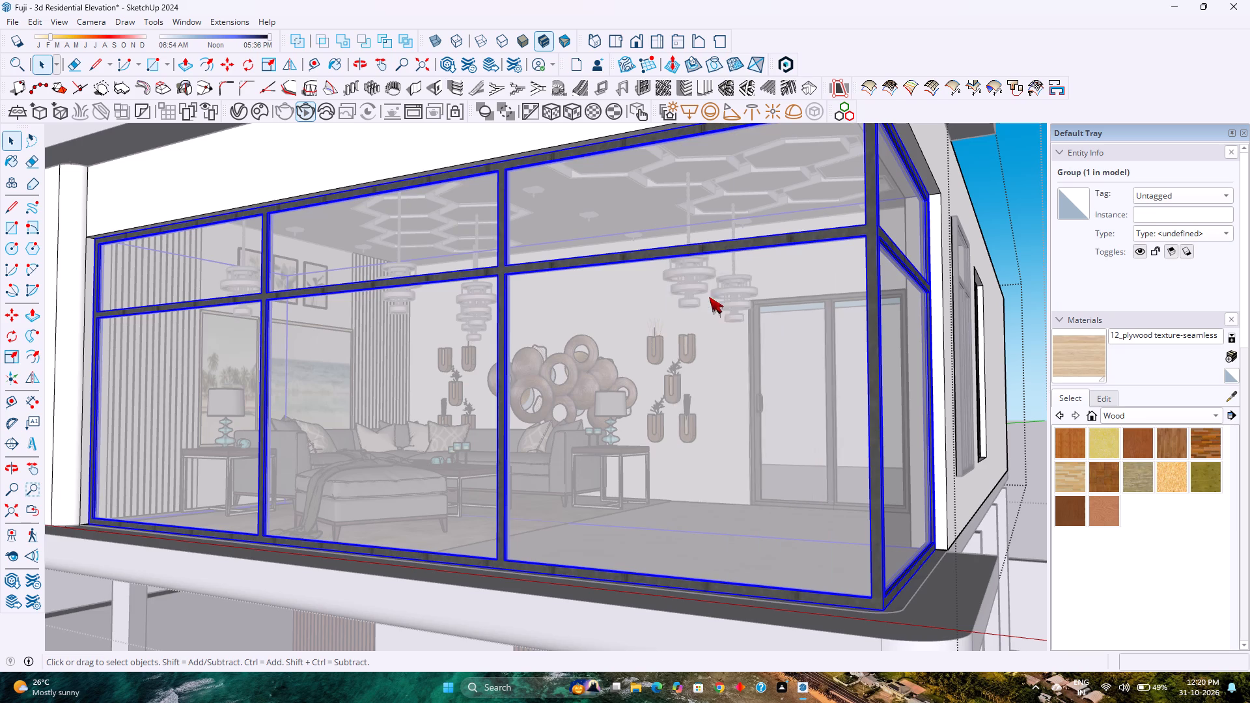
Examine the living room ceiling's hexagonal recesses, downlights and pendants from below.
middle_click_drag(706, 293, 704, 194)
middle_click_drag(704, 194, 733, 245)
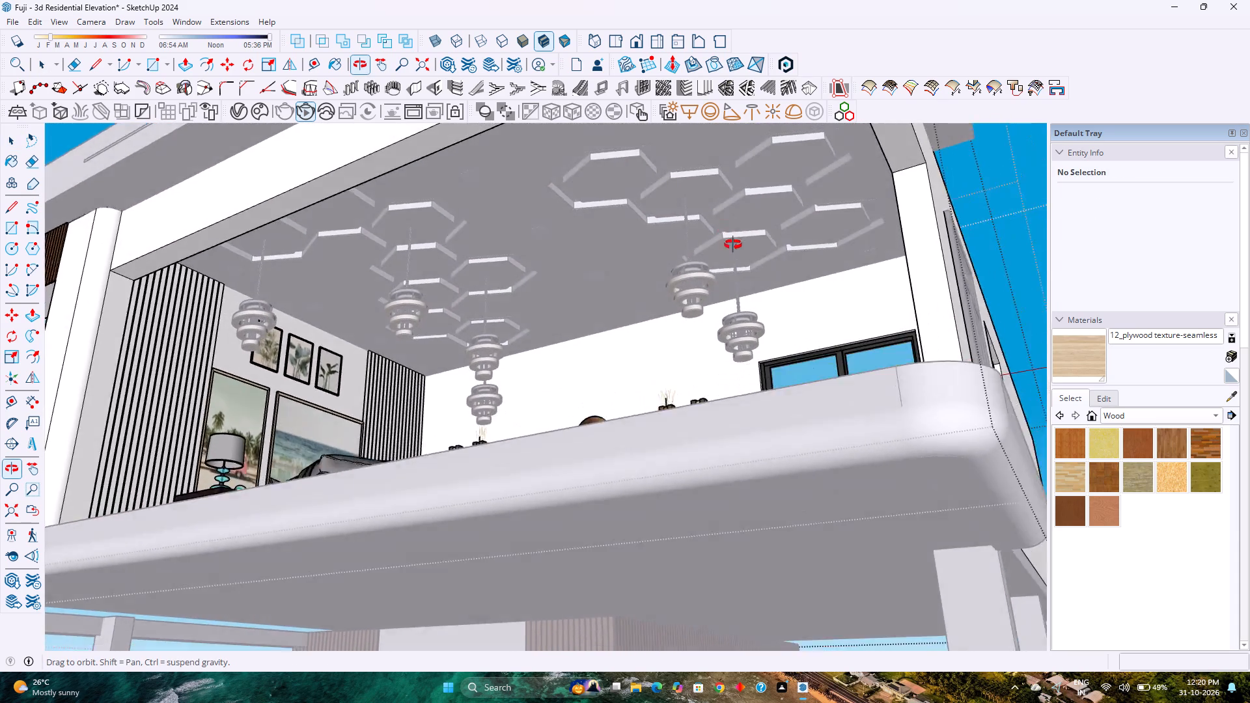
middle_click_drag(733, 245, 742, 243)
scroll(740, 240, "down", 1)
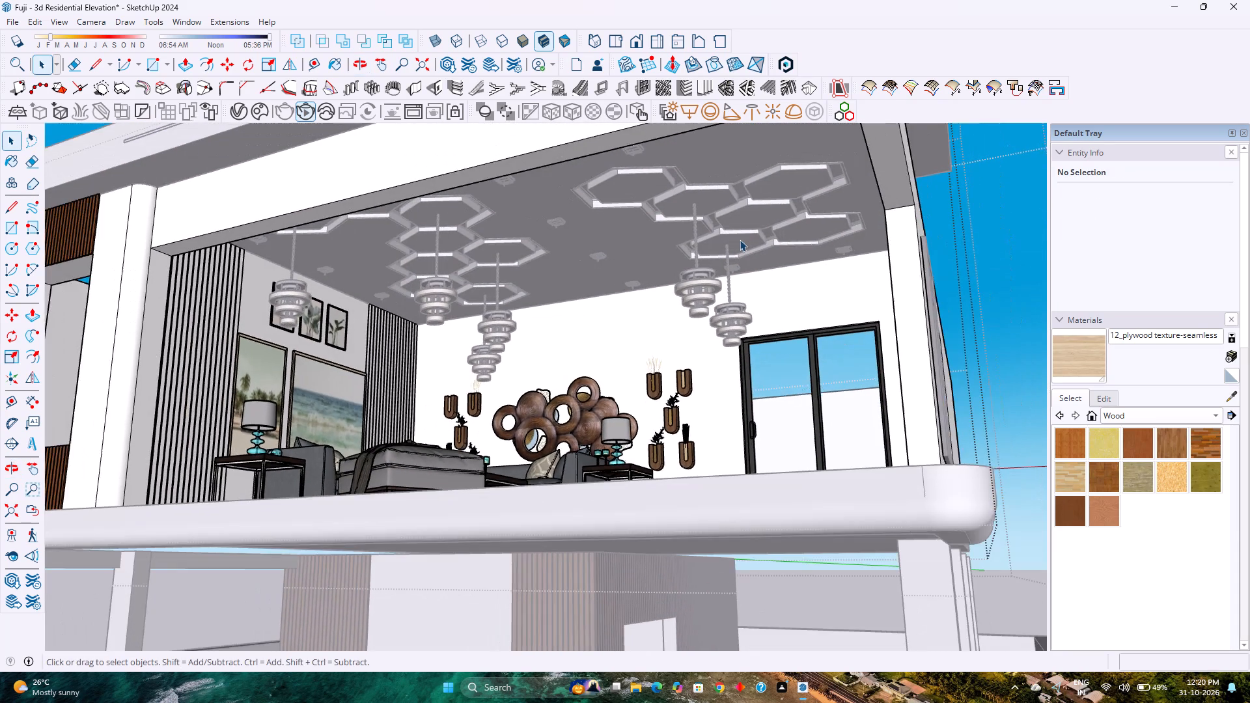
scroll(740, 240, "down", 2)
scroll(739, 231, "up", 1)
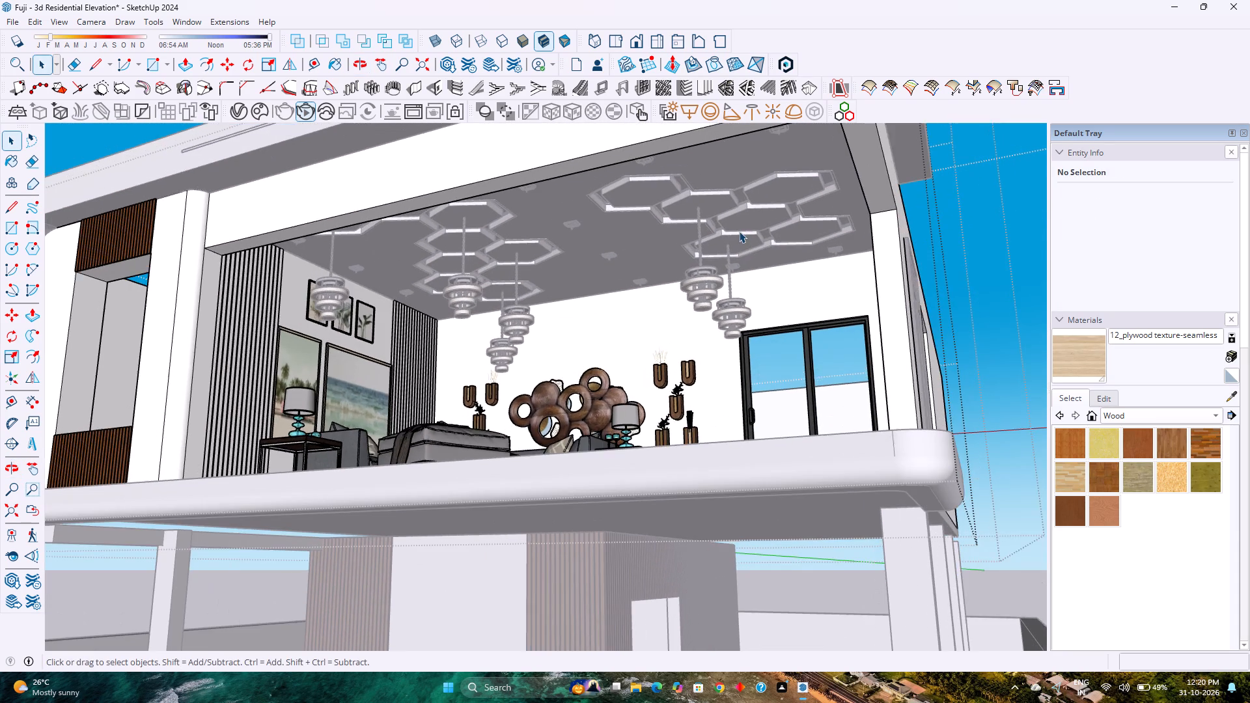
middle_click(739, 231)
middle_click_drag(739, 231, 704, 222)
scroll(537, 421, "up", 7)
middle_click_drag(512, 405, 528, 381)
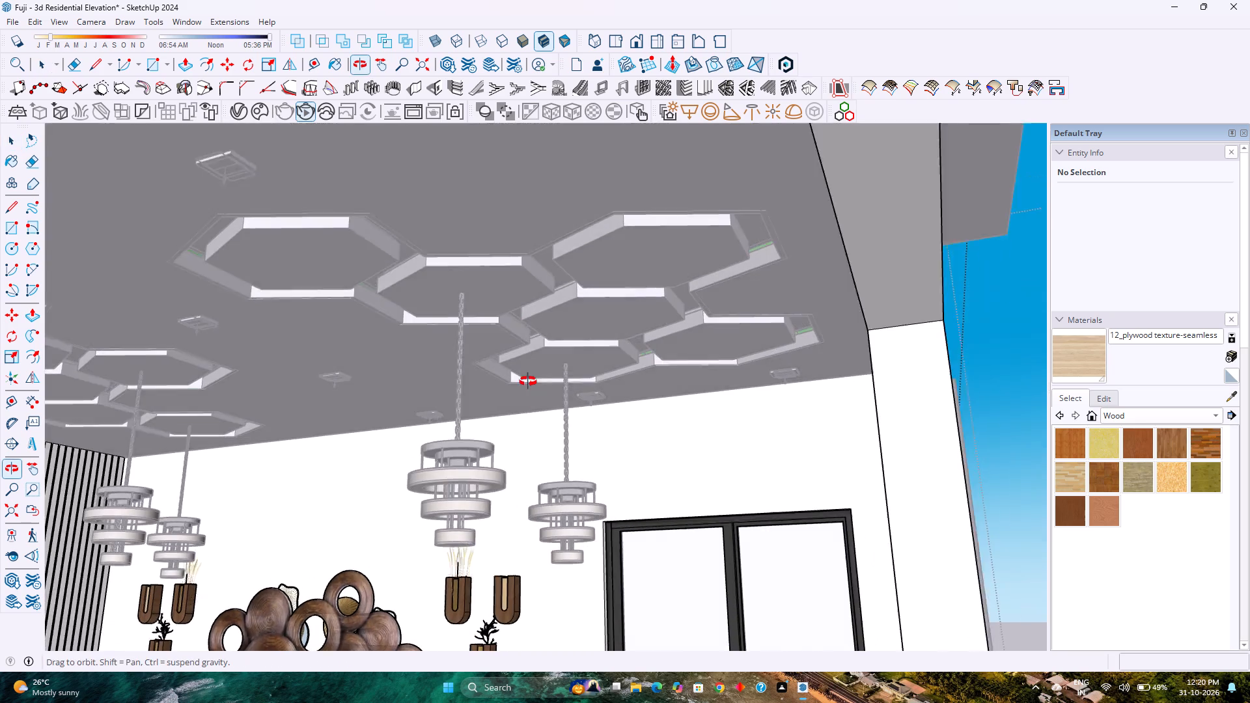
middle_click_drag(528, 381, 550, 378)
scroll(552, 376, "down", 7)
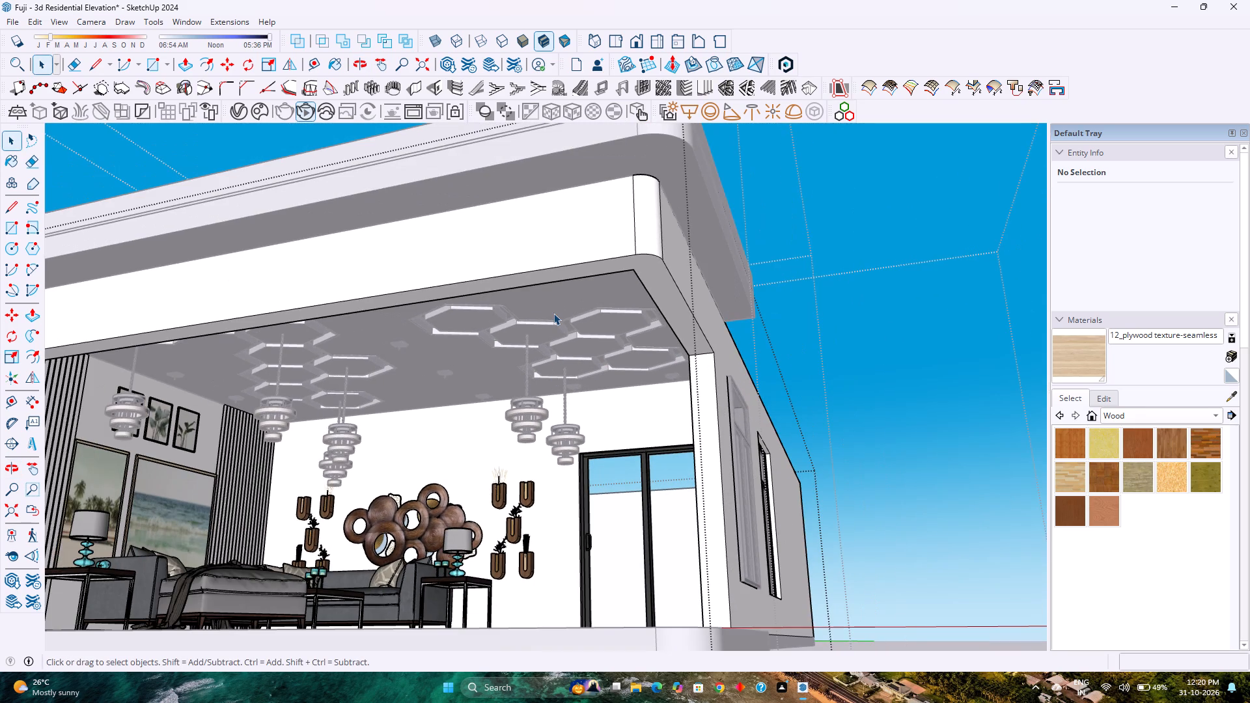
left_click(553, 313)
double_click(573, 253)
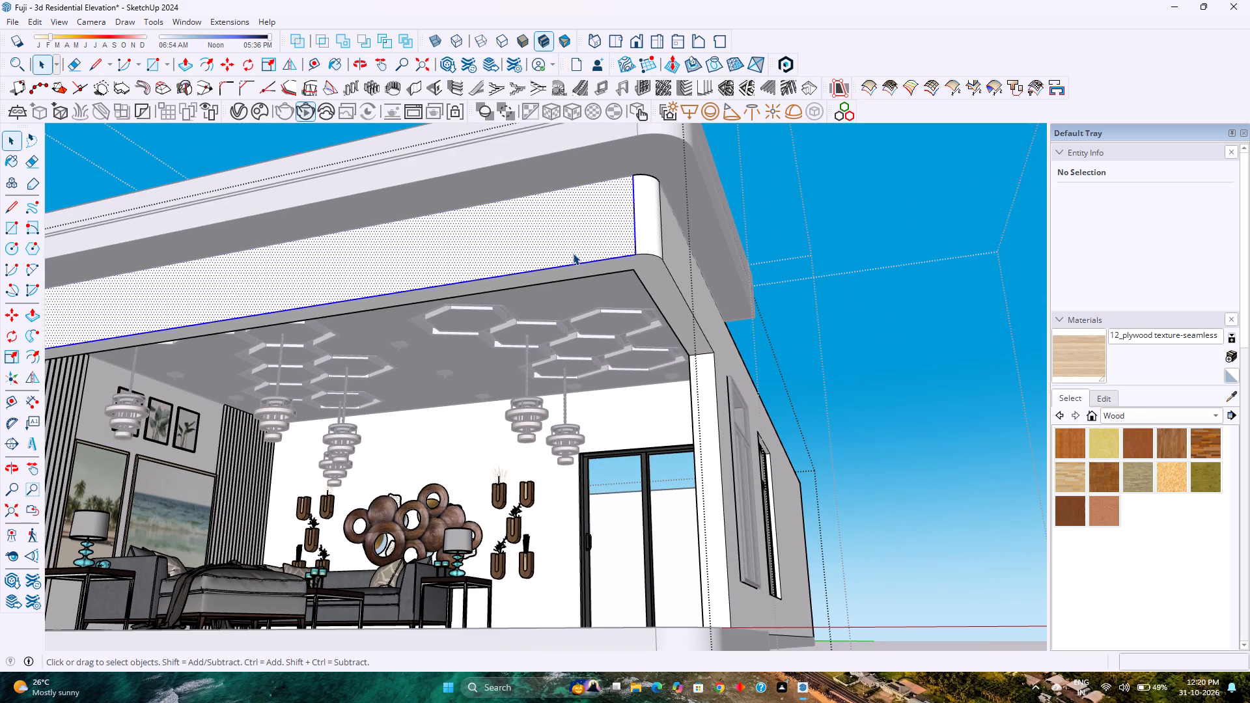
scroll(573, 256, "up", 3)
key("Escape")
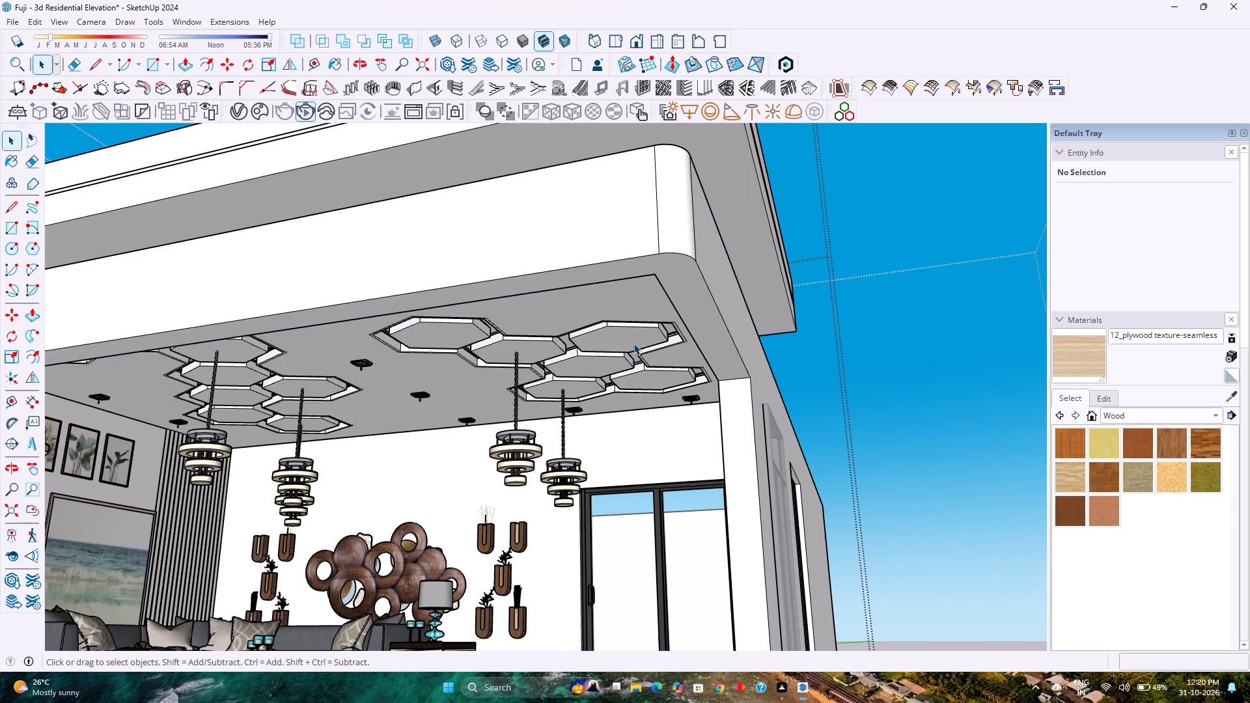
double_click(633, 343)
scroll(633, 344, "up", 13)
middle_click_drag(619, 347, 602, 318)
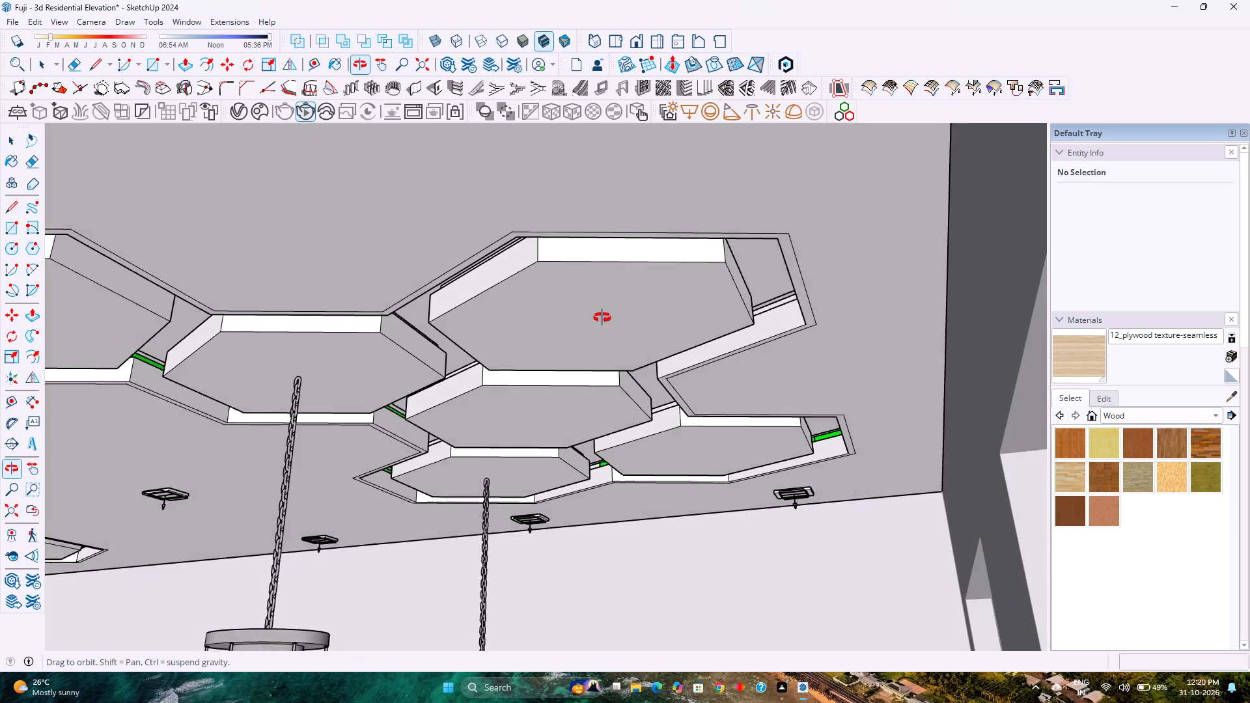
middle_click_drag(602, 318, 639, 297)
scroll(639, 295, "up", 4)
scroll(639, 295, "down", 18)
key("Escape")
scroll(636, 273, "down", 5)
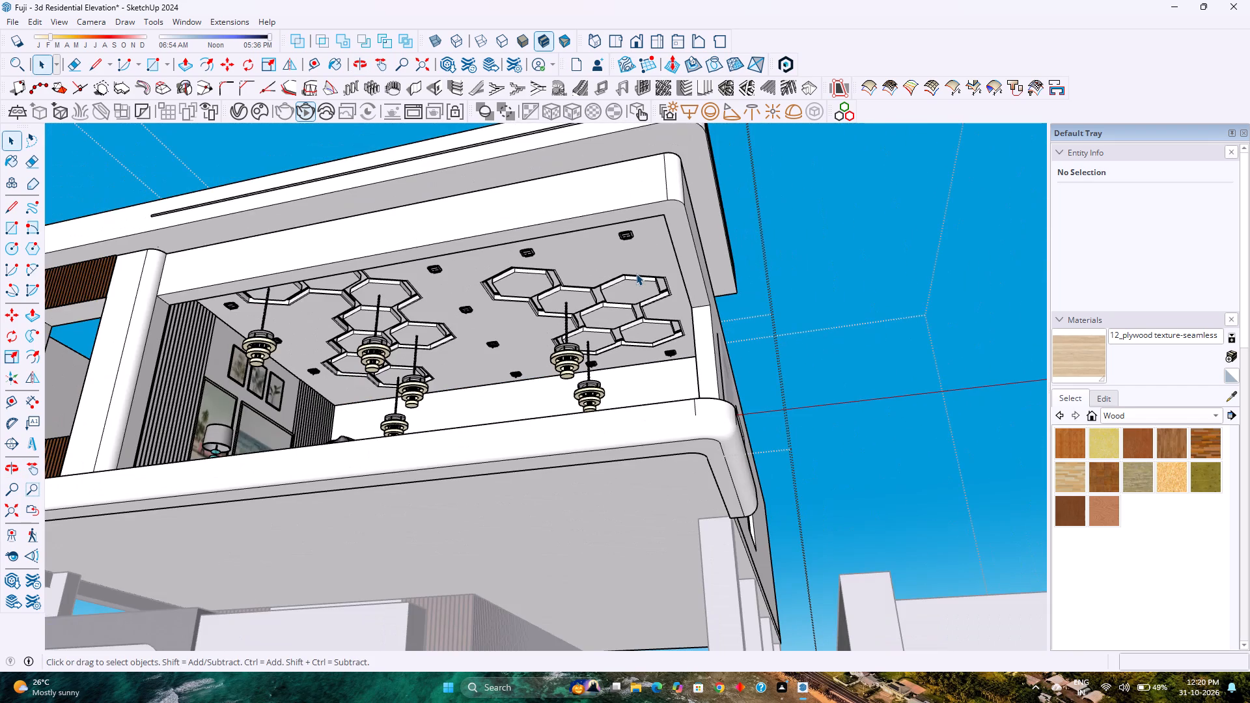
Move the ceiling group with its lights 30' along the red axis, out of the building.
left_click(636, 273)
key("m")
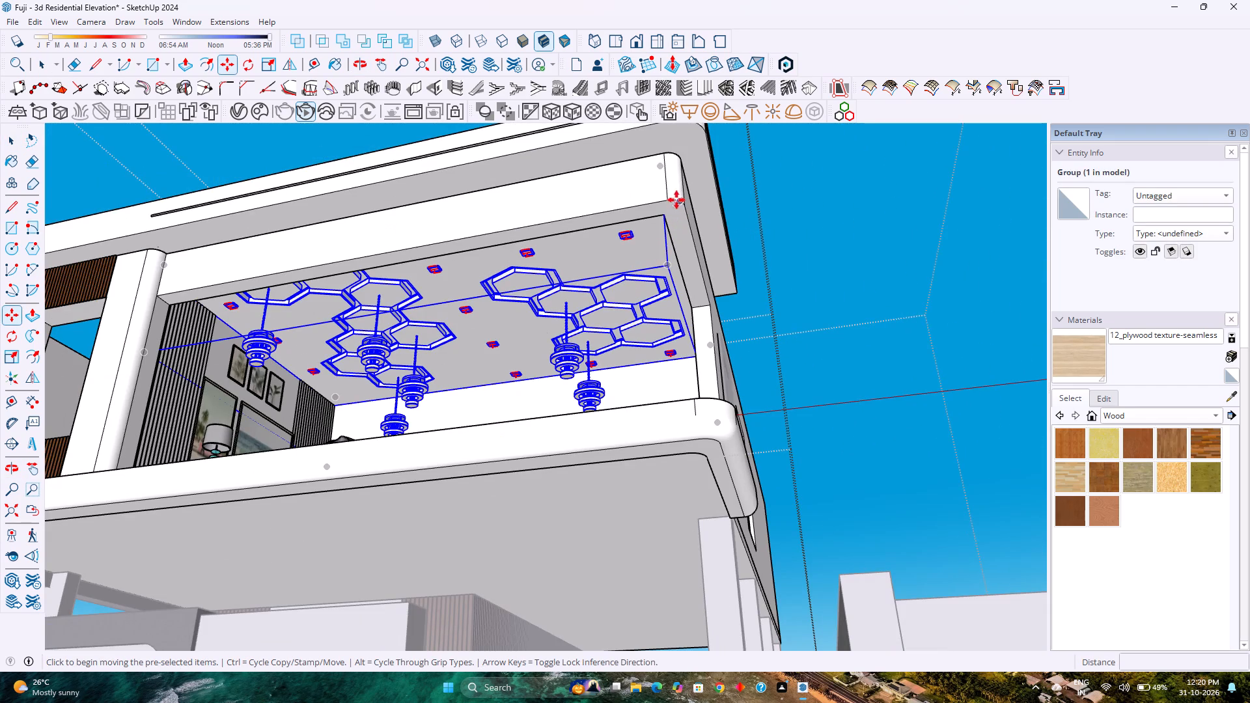
left_click(669, 200)
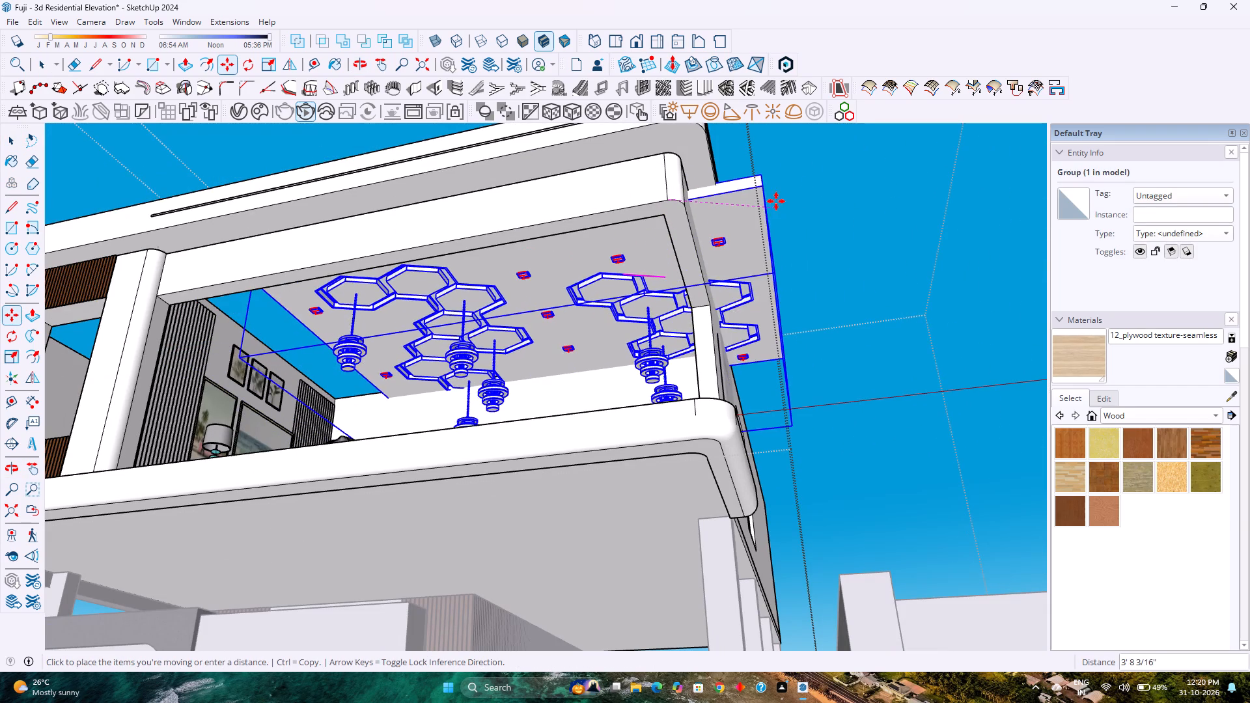
scroll(833, 188, "down", 4)
key("Left")
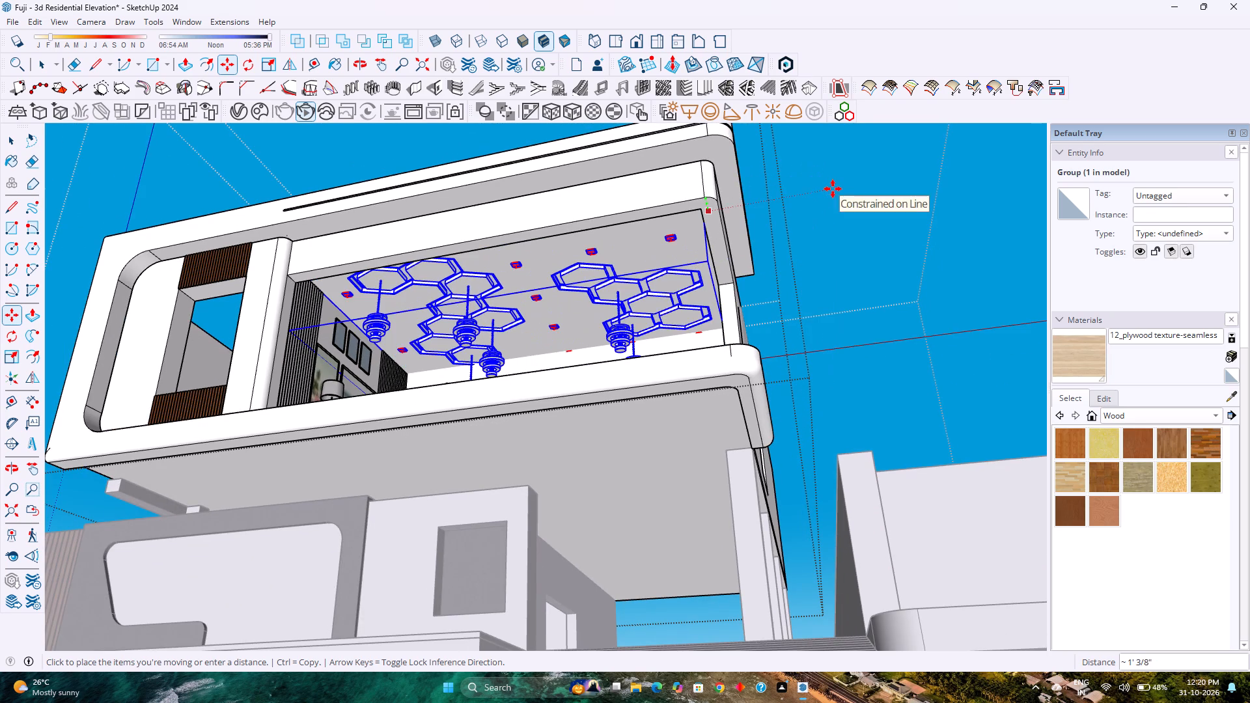
key("Right")
scroll(827, 189, "down", 7)
middle_click_drag(826, 190, 823, 195, "shift")
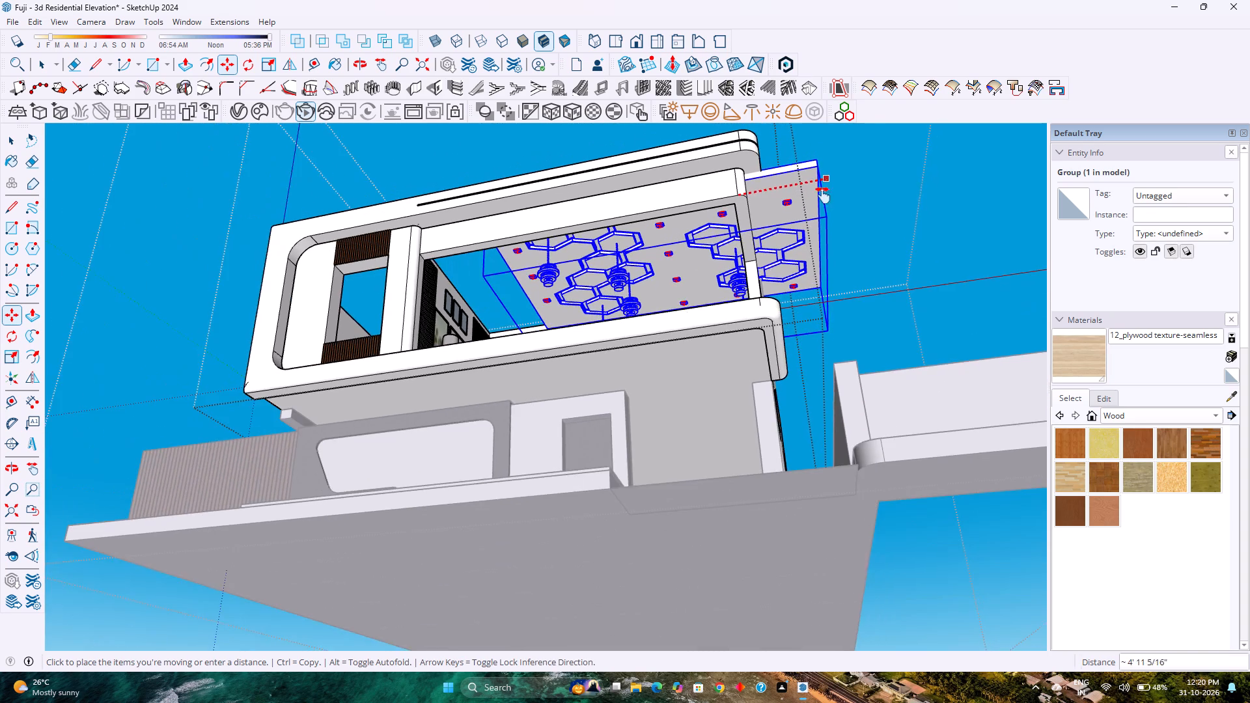
middle_click_drag(823, 195, 462, 370, "shift")
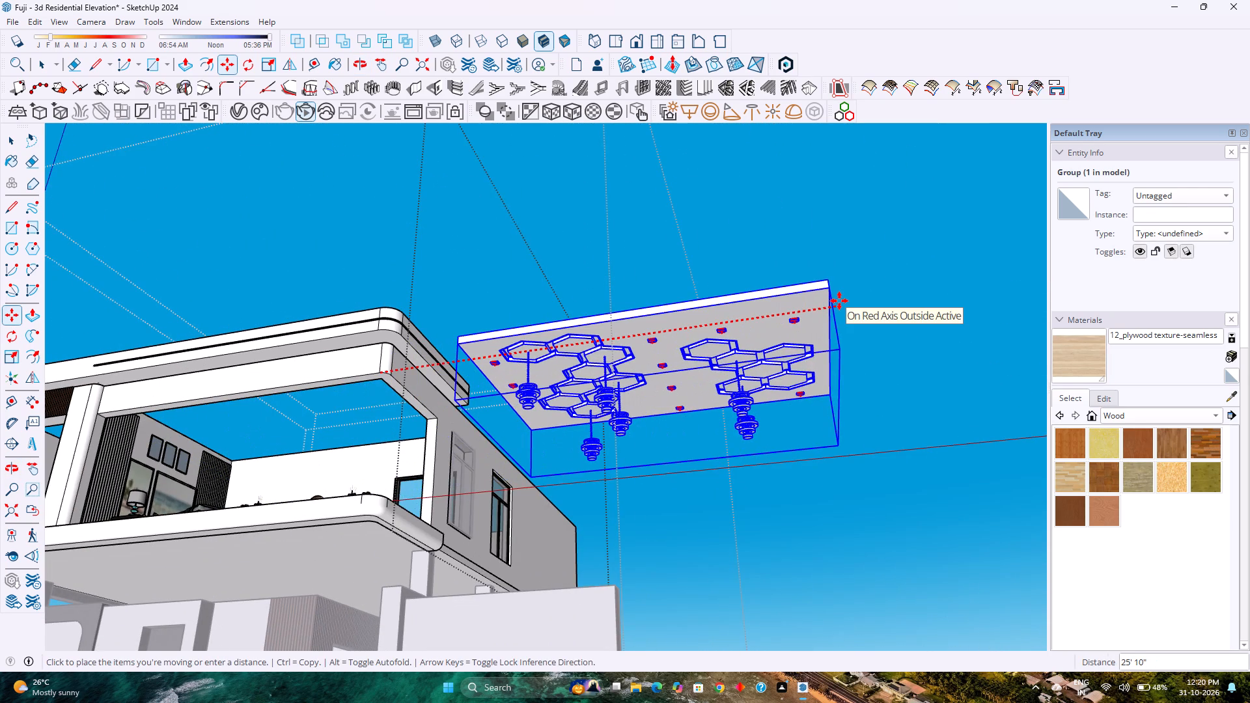
type("30")
key("apostrophe")
key("Return")
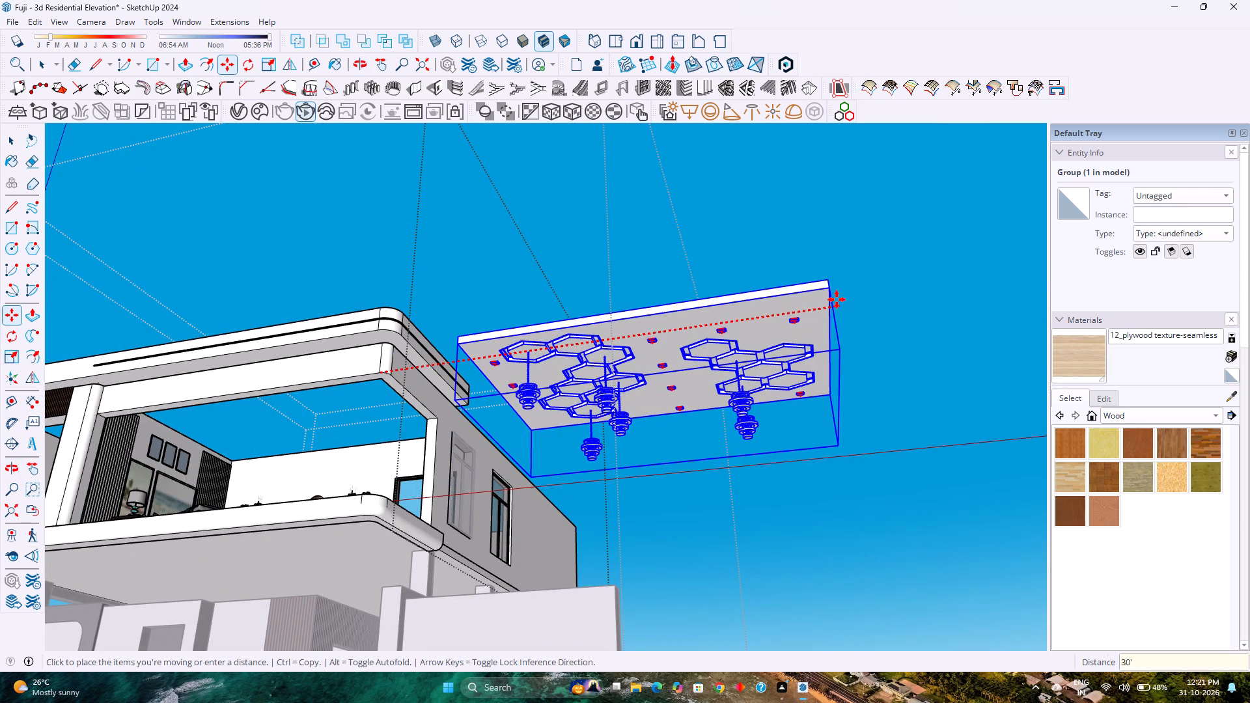
key("space")
Hide the top face of the slab inside the nested ceiling group.
scroll(744, 324, "up", 3)
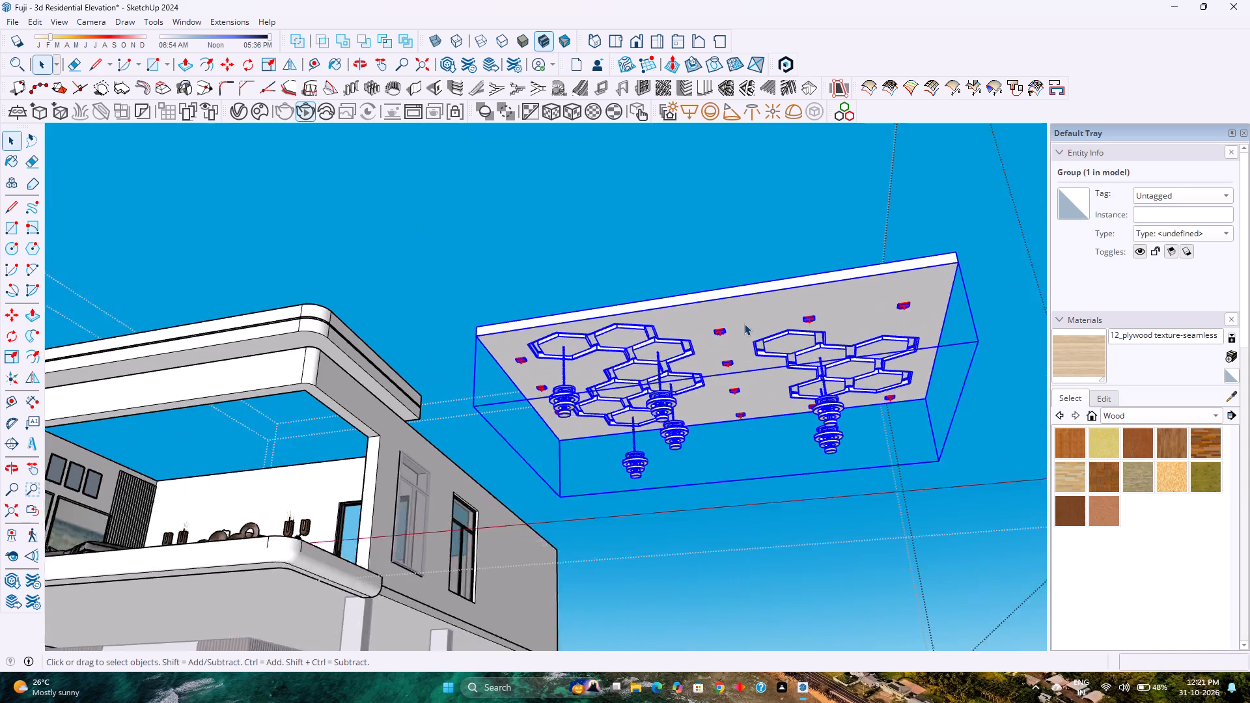
middle_click_drag(744, 324, 762, 648)
left_click(732, 302)
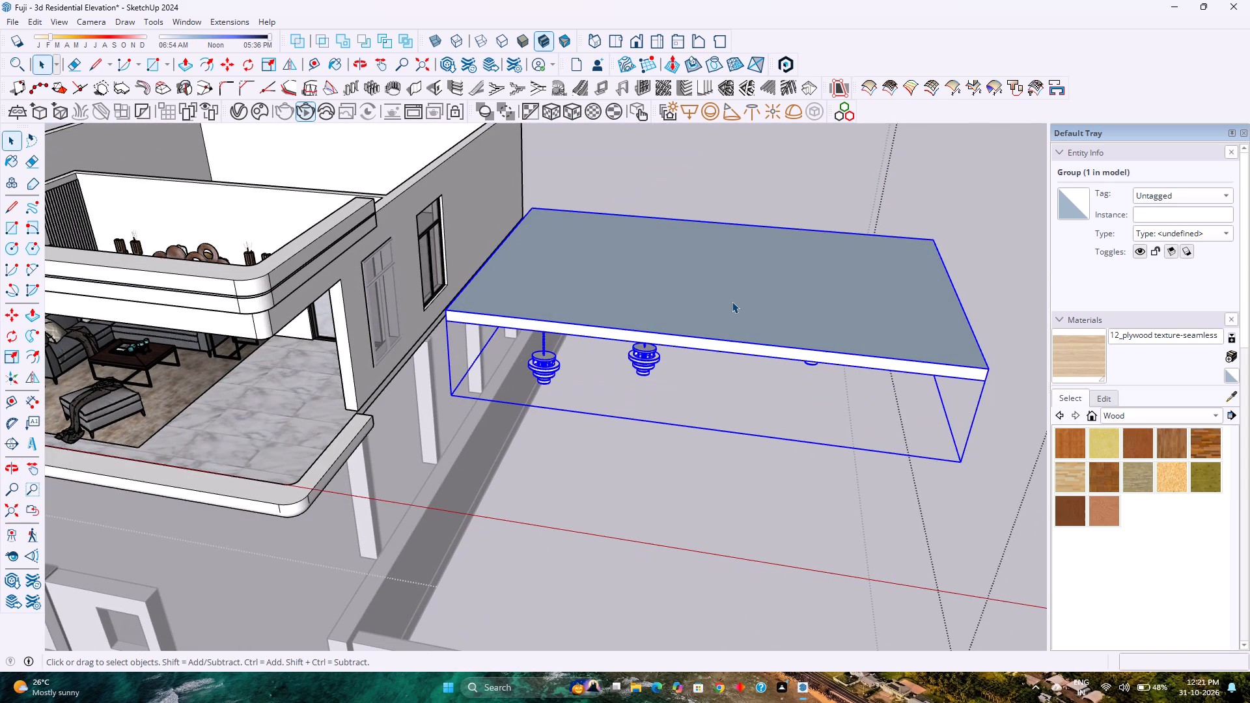
double_click(732, 300)
scroll(732, 300, "up", 4)
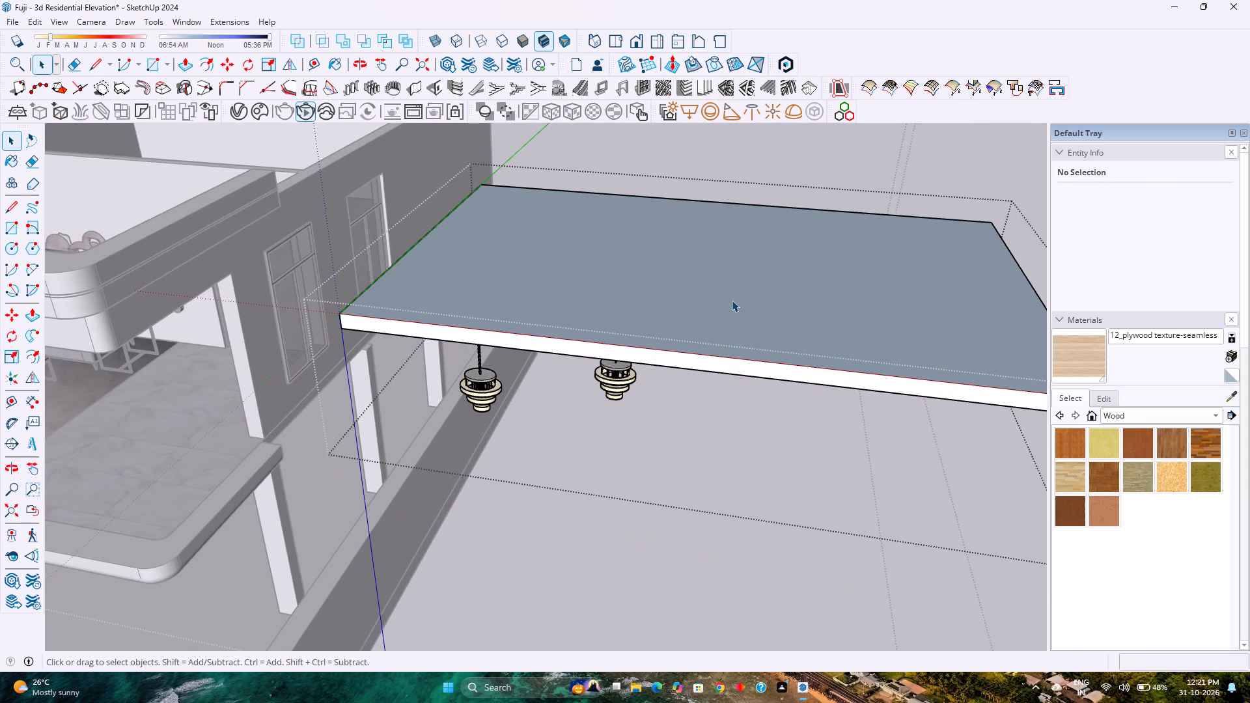
left_click(732, 300)
double_click(732, 300)
left_click(732, 300)
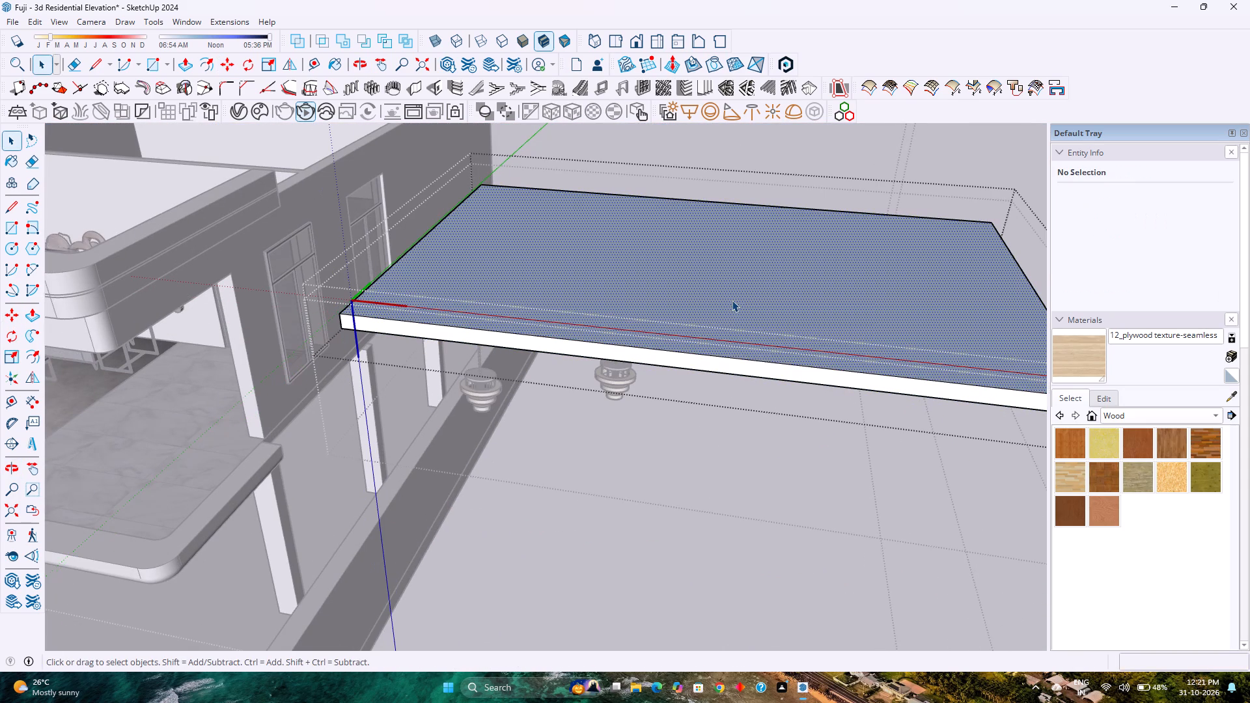
right_click(732, 300)
left_click(778, 337)
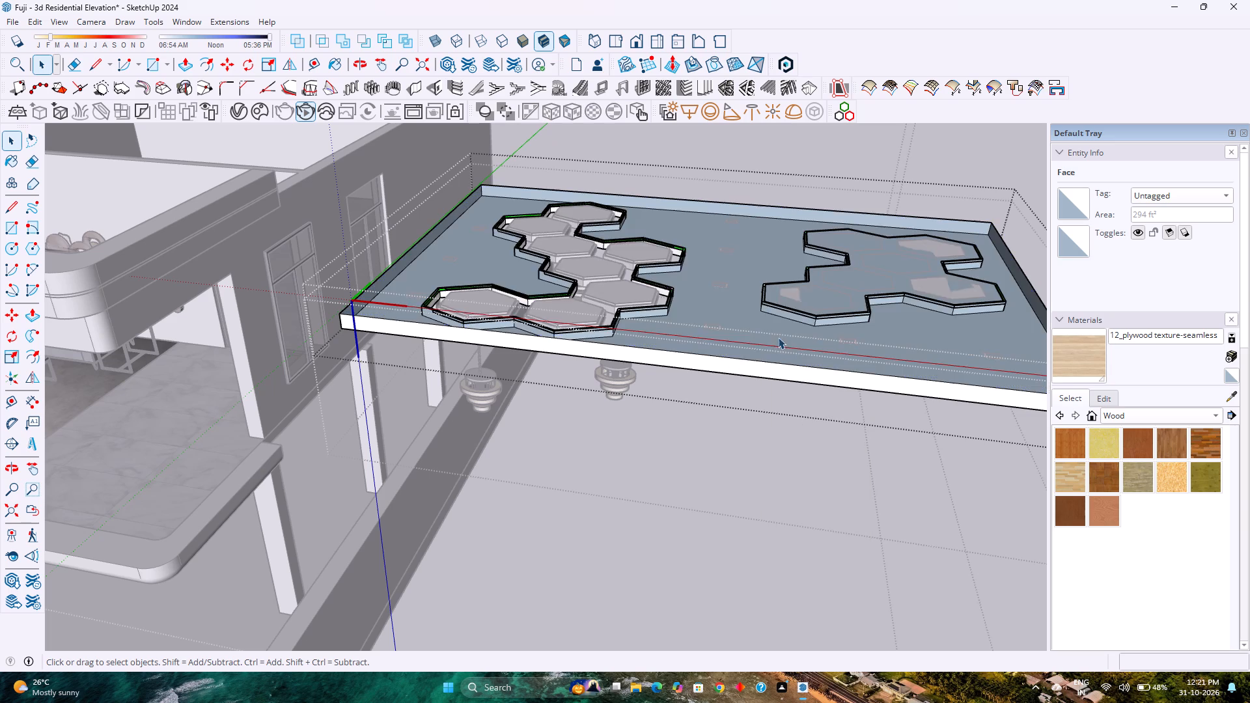
Open one of the raised hexagonal panels in the ceiling's recessed cluster for editing.
middle_click_drag(773, 335, 661, 476)
scroll(580, 273, "up", 13)
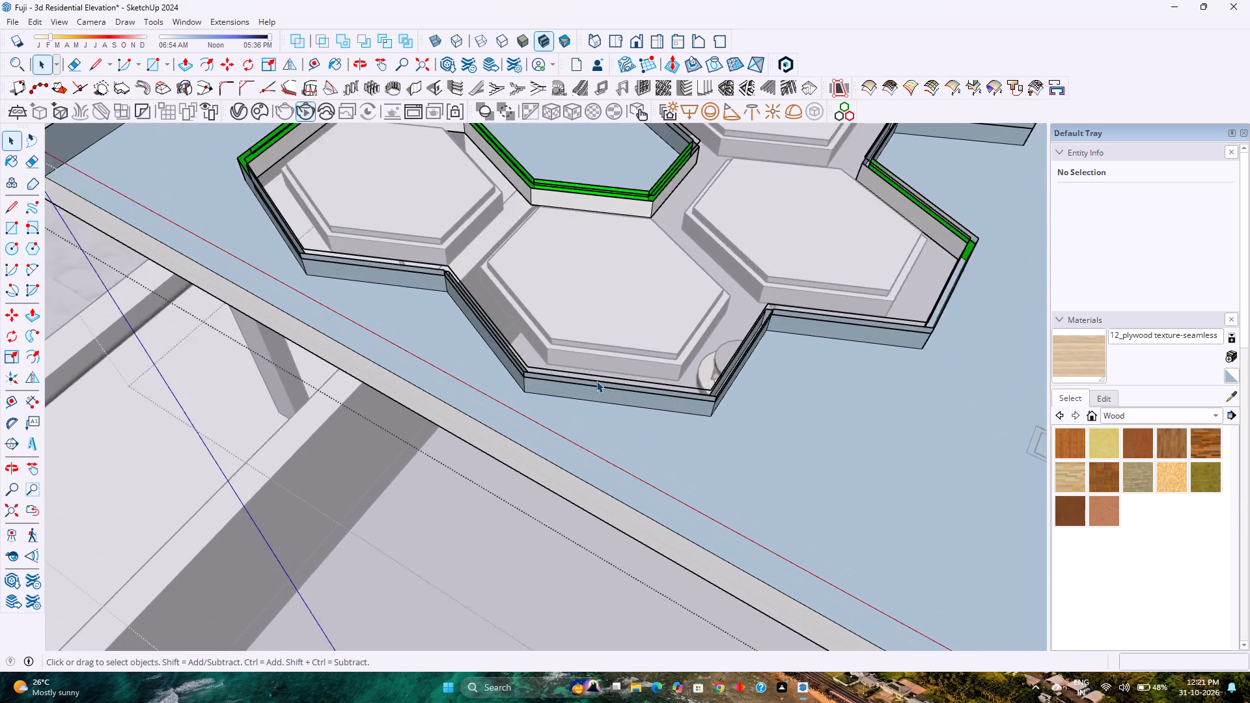
scroll(596, 381, "up", 1)
middle_click_drag(596, 379, 796, 487)
middle_click(796, 487)
scroll(607, 269, "up", 5)
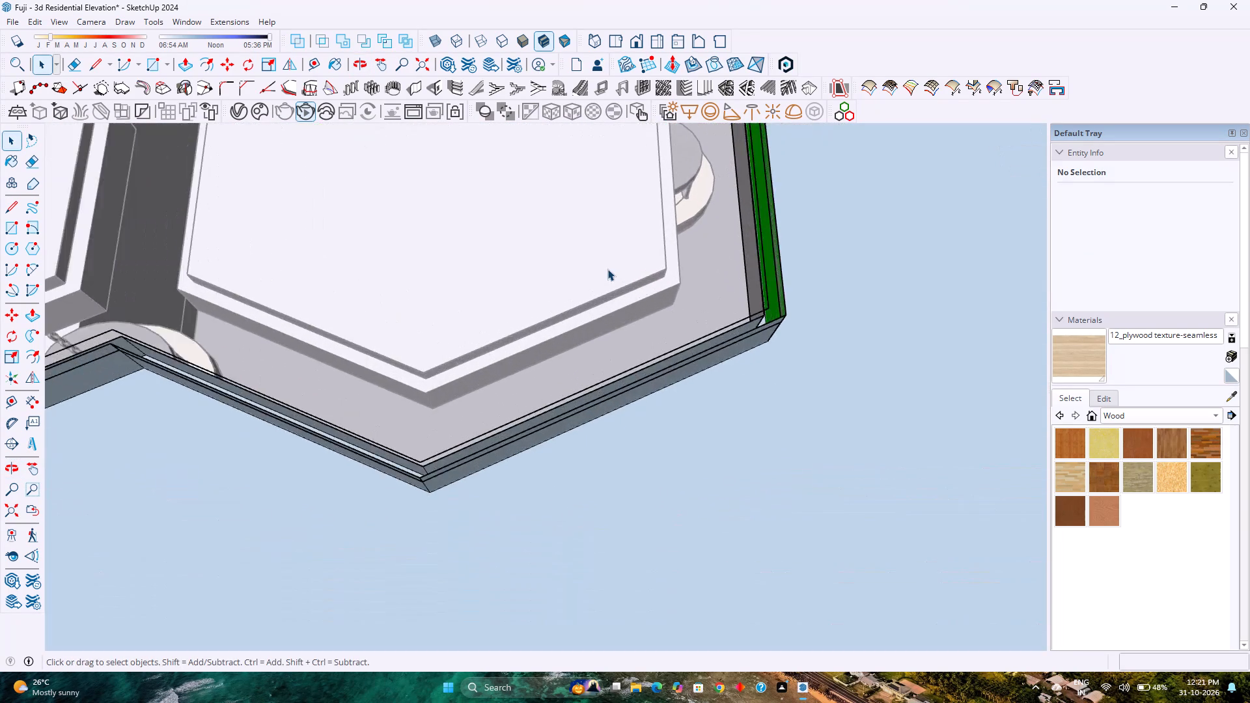
scroll(607, 269, "down", 4)
scroll(607, 269, "up", 1)
scroll(607, 269, "down", 10)
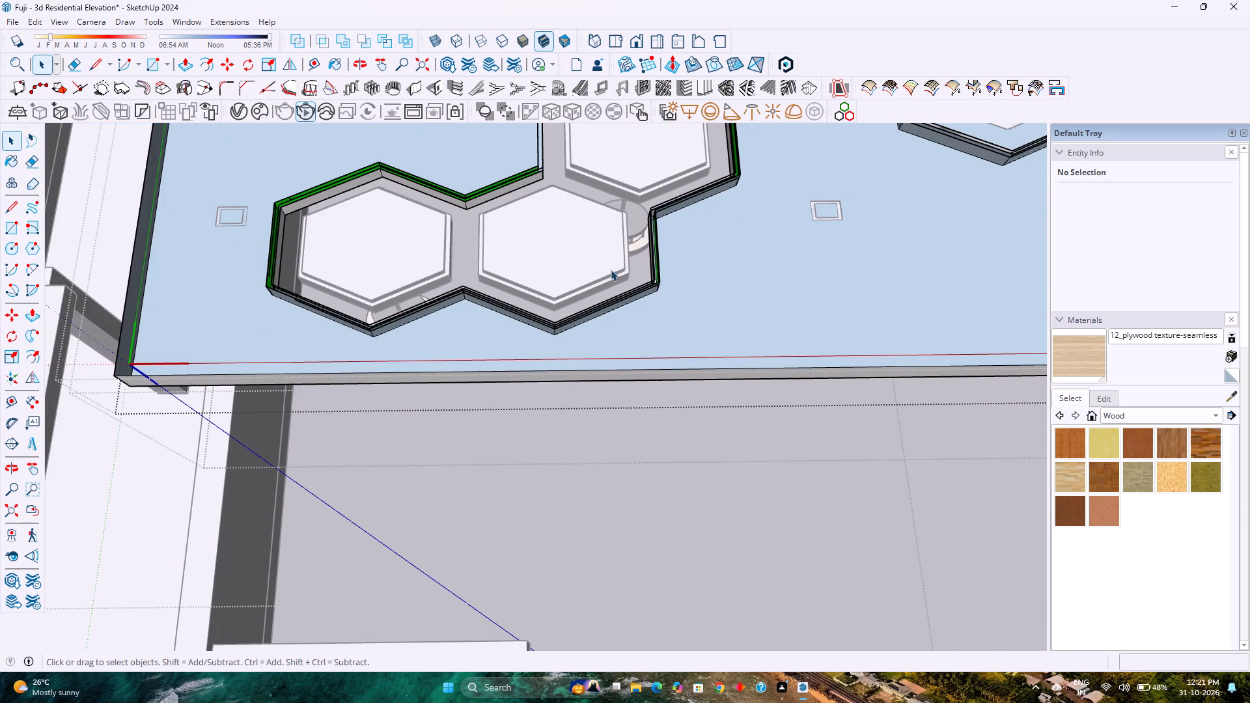
scroll(604, 279, "up", 5)
double_click(599, 266)
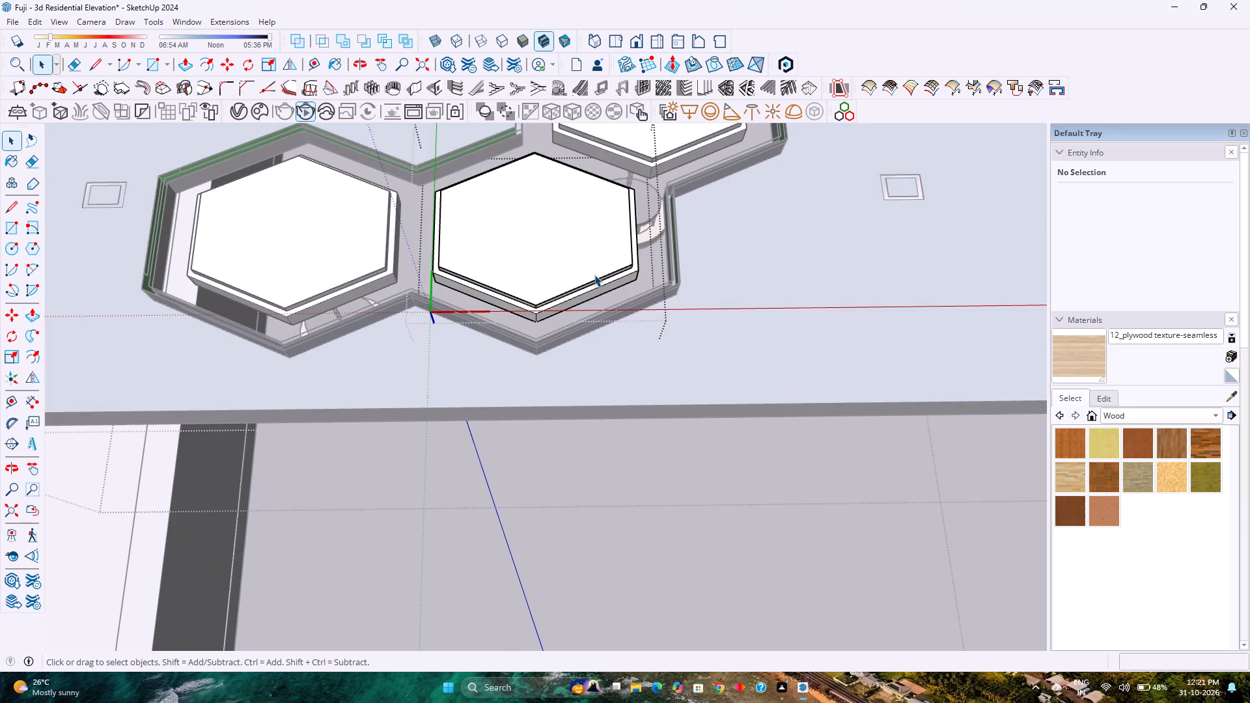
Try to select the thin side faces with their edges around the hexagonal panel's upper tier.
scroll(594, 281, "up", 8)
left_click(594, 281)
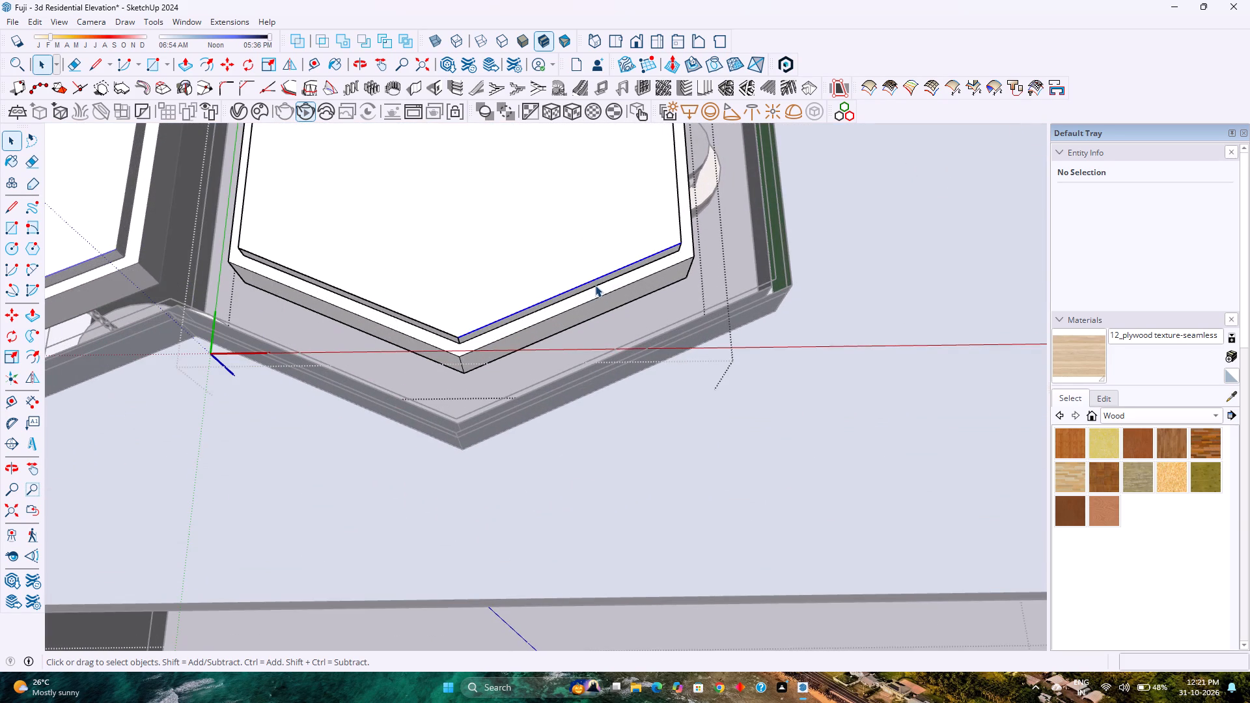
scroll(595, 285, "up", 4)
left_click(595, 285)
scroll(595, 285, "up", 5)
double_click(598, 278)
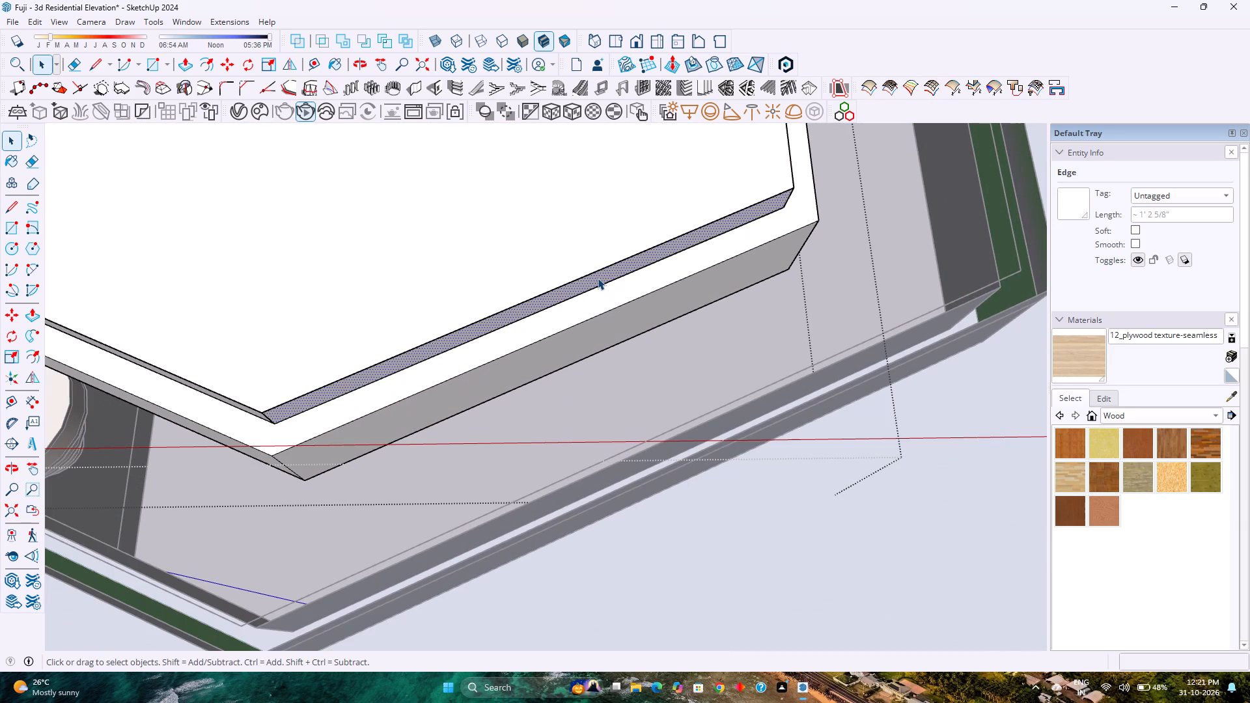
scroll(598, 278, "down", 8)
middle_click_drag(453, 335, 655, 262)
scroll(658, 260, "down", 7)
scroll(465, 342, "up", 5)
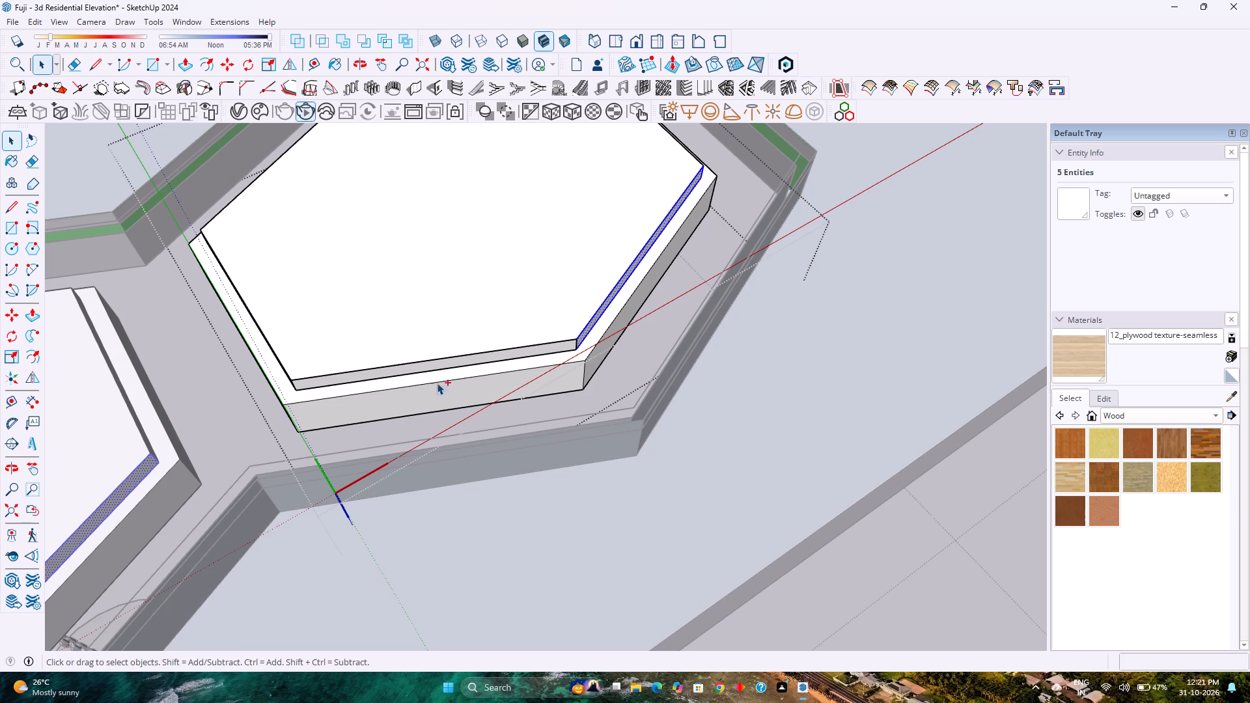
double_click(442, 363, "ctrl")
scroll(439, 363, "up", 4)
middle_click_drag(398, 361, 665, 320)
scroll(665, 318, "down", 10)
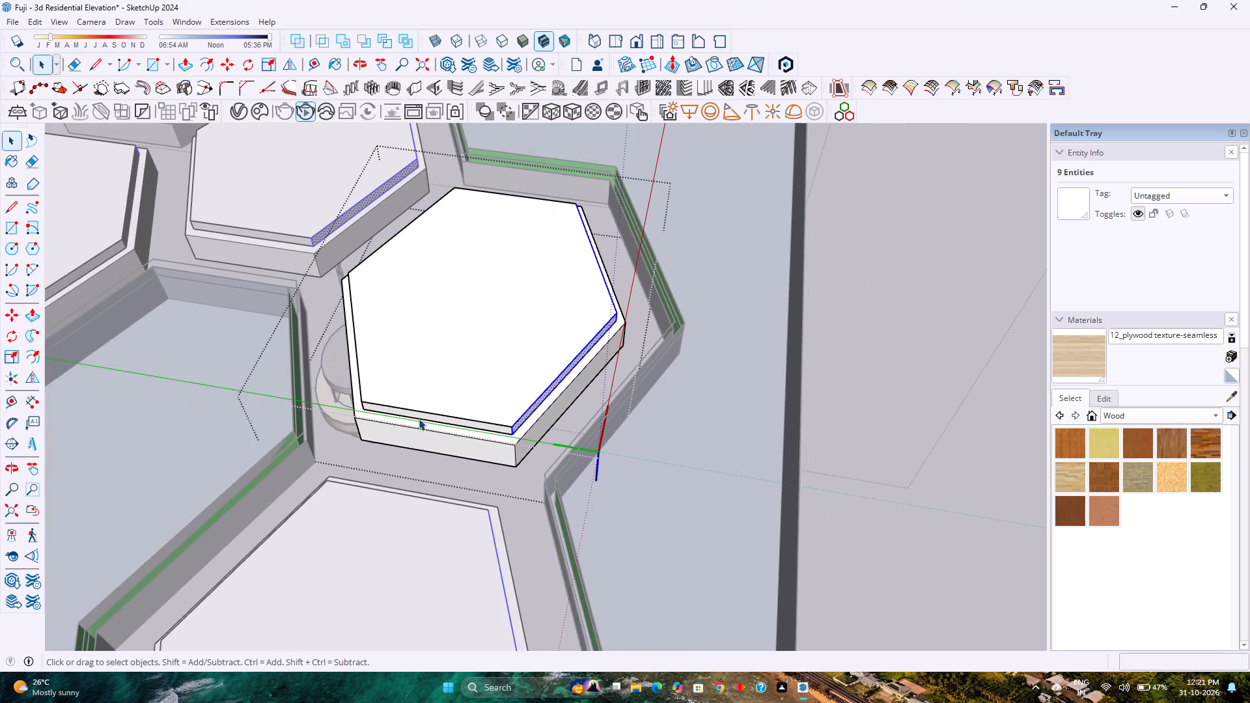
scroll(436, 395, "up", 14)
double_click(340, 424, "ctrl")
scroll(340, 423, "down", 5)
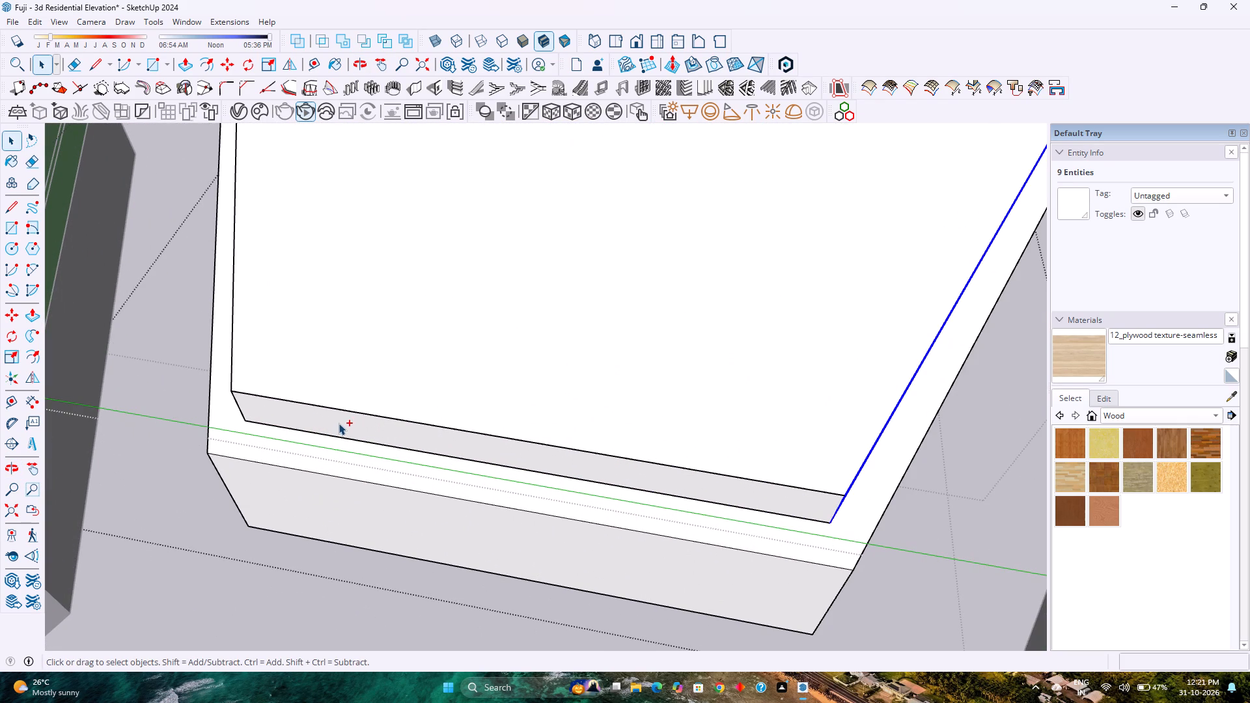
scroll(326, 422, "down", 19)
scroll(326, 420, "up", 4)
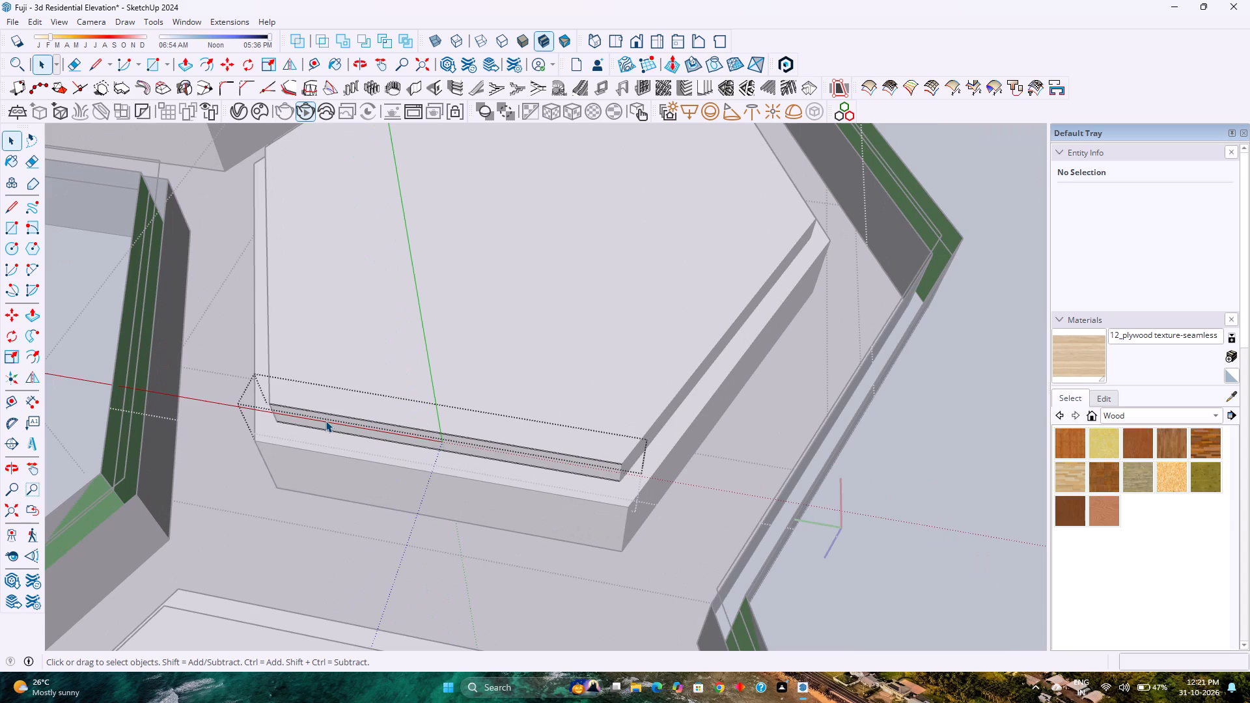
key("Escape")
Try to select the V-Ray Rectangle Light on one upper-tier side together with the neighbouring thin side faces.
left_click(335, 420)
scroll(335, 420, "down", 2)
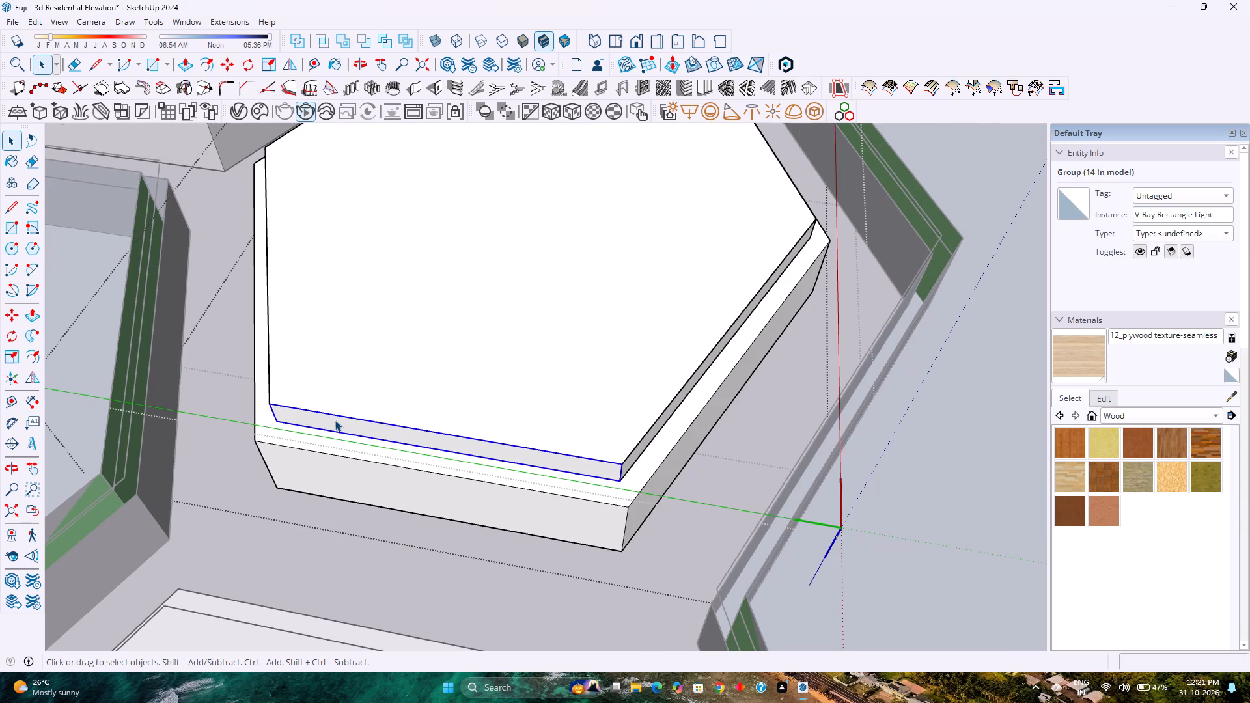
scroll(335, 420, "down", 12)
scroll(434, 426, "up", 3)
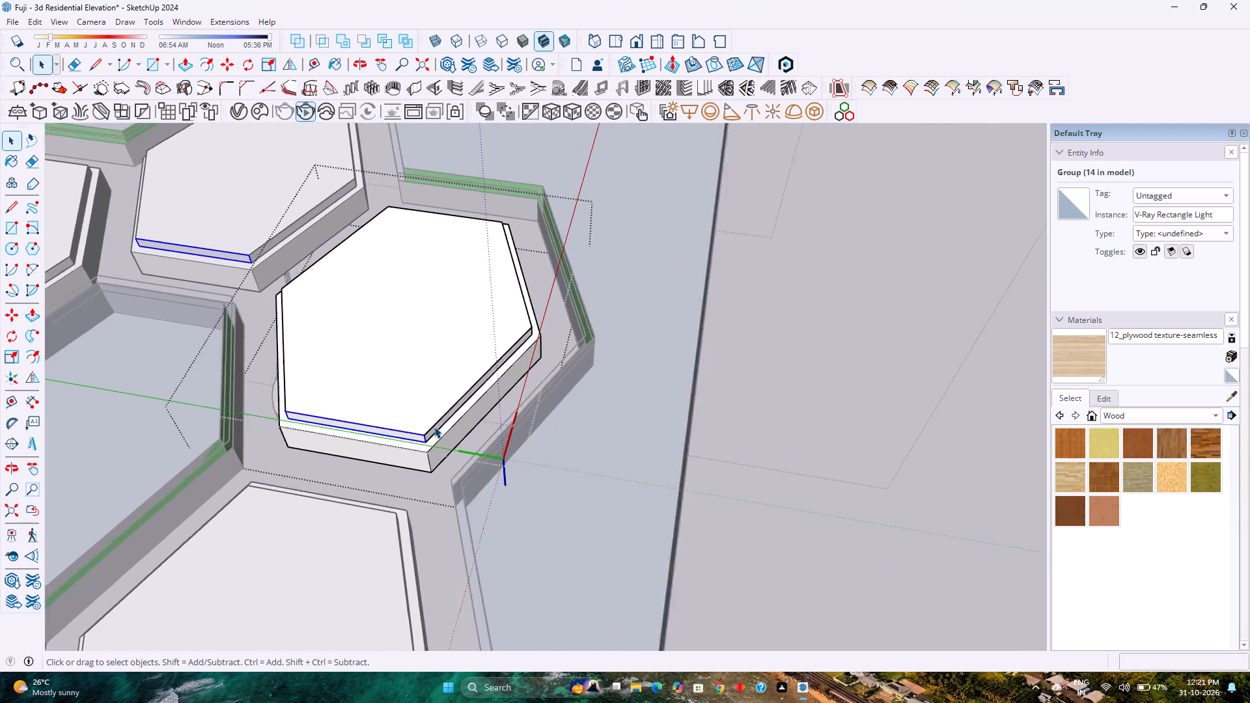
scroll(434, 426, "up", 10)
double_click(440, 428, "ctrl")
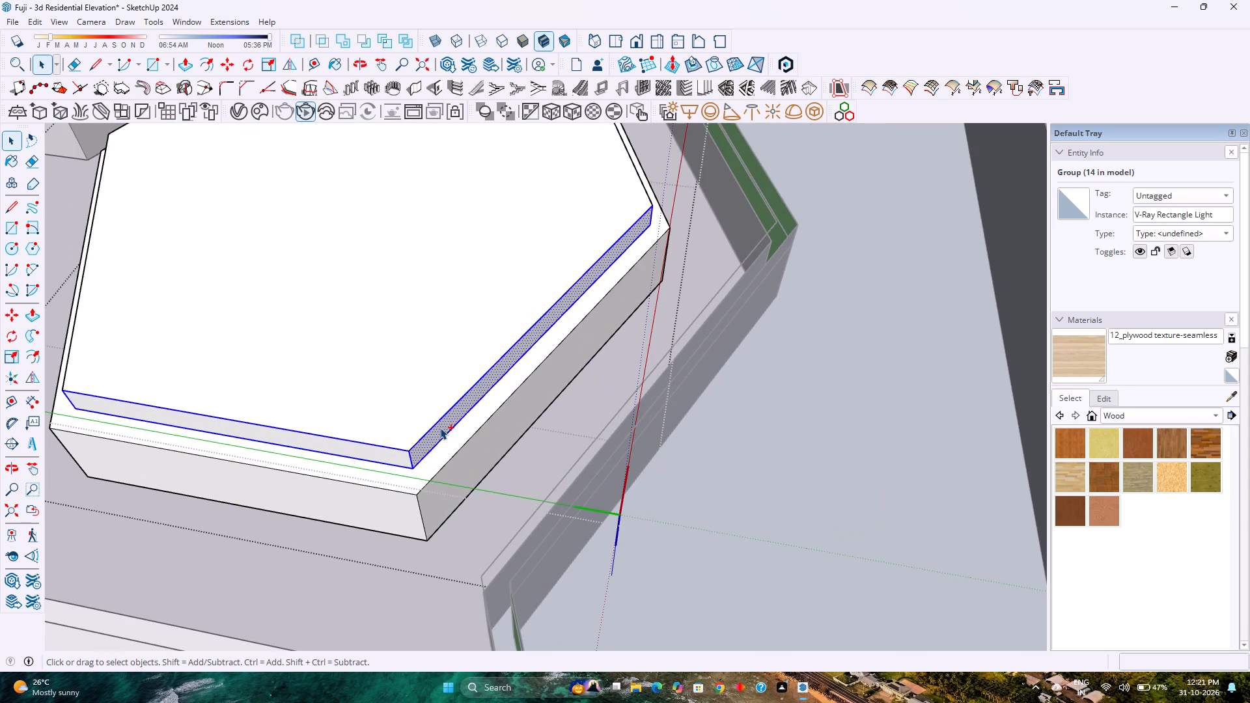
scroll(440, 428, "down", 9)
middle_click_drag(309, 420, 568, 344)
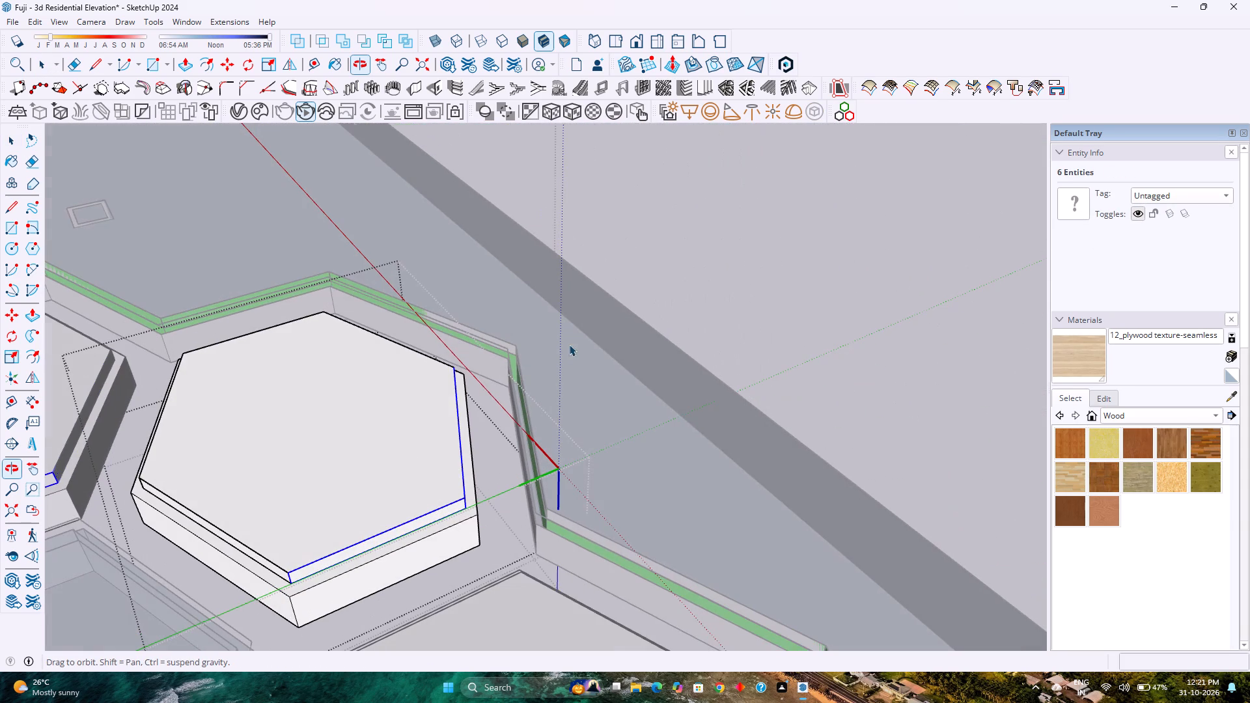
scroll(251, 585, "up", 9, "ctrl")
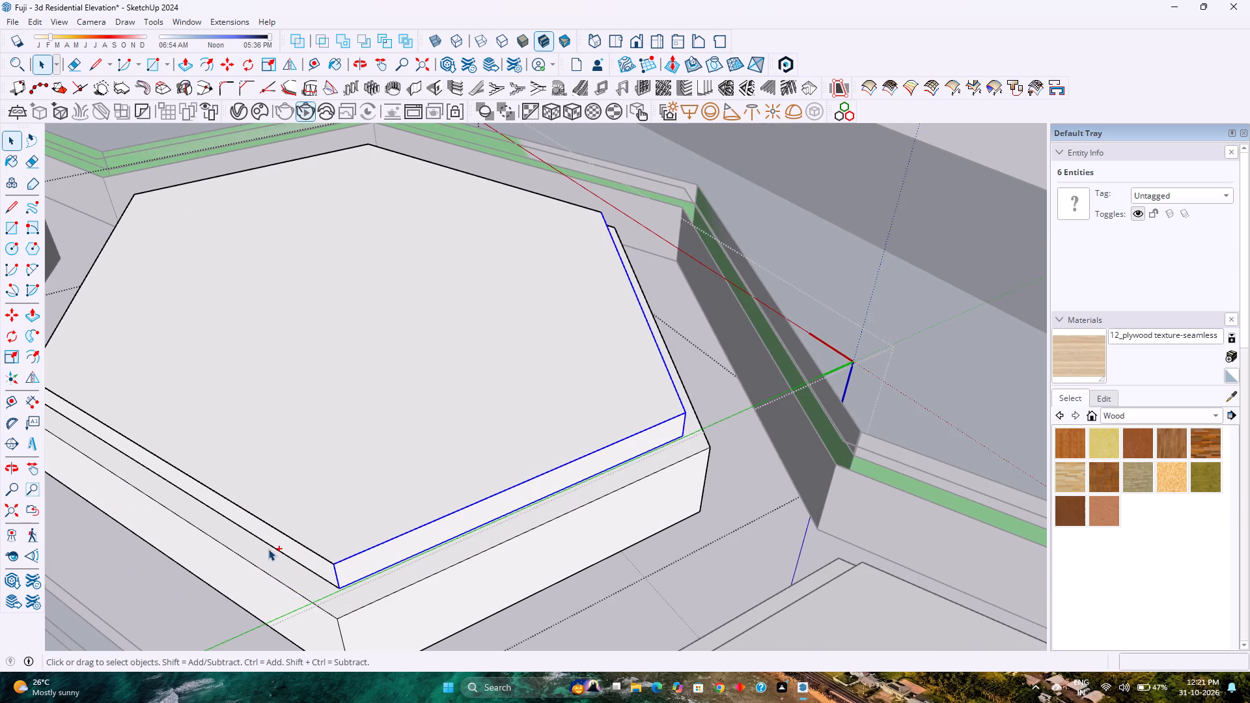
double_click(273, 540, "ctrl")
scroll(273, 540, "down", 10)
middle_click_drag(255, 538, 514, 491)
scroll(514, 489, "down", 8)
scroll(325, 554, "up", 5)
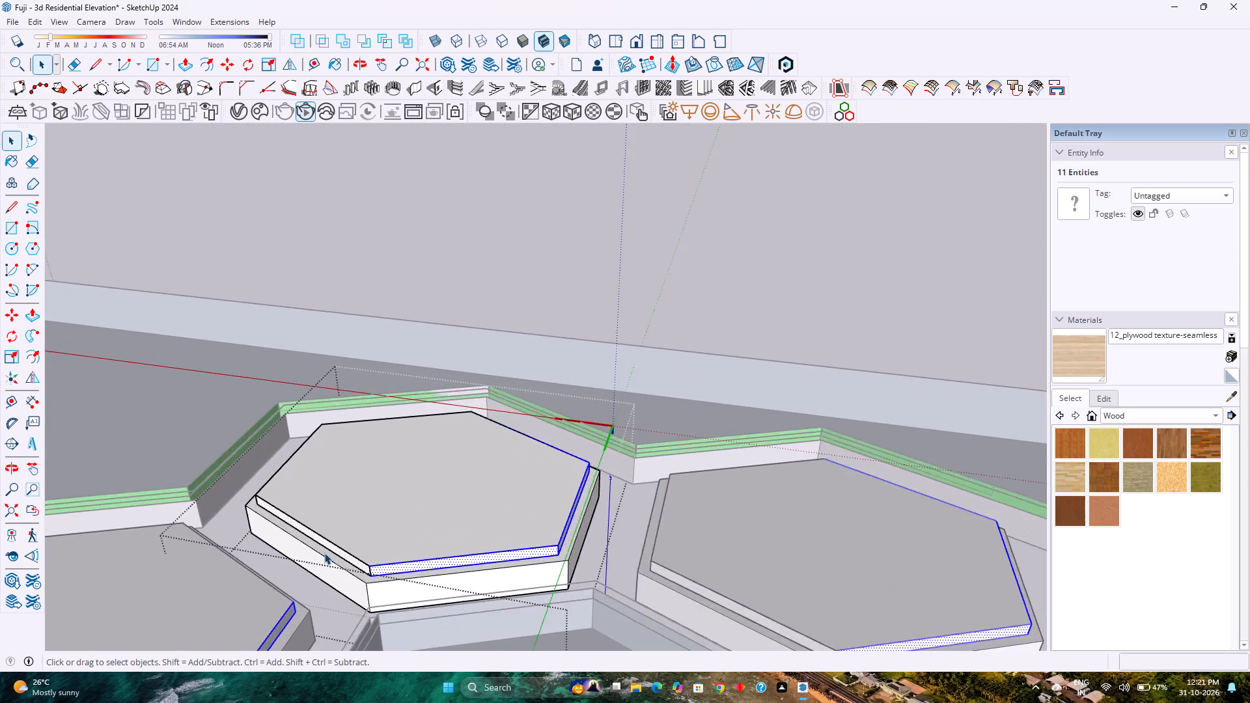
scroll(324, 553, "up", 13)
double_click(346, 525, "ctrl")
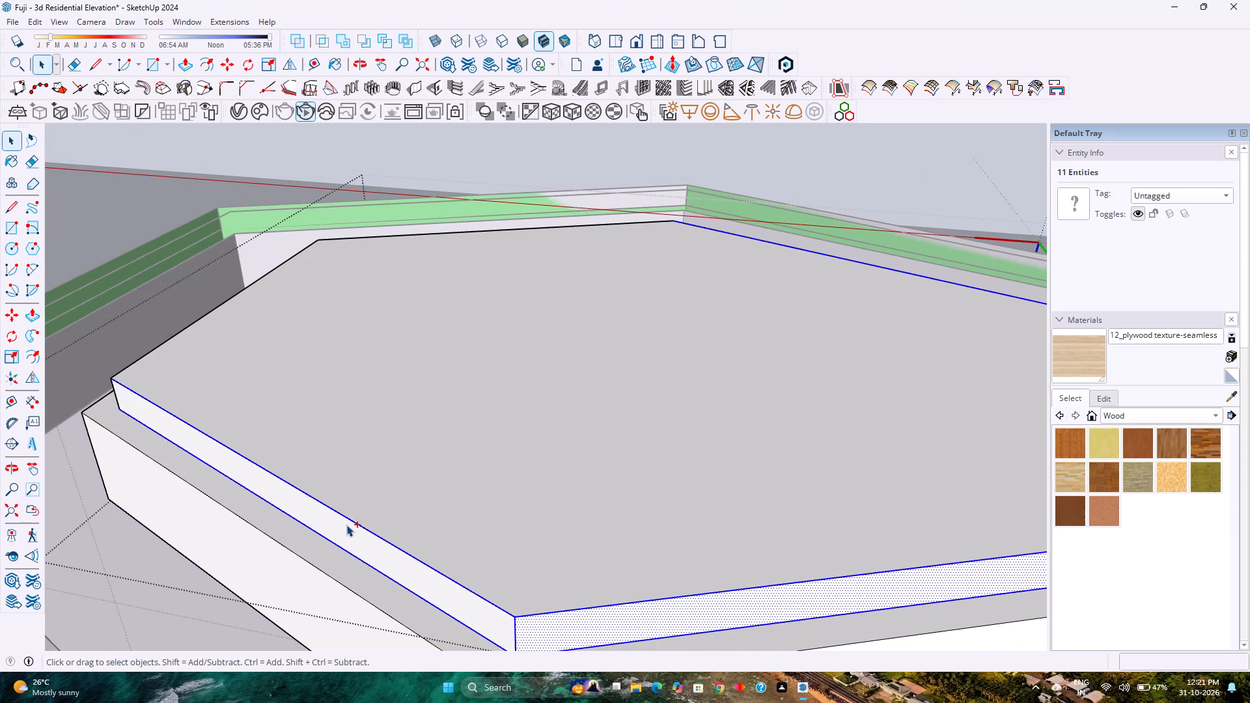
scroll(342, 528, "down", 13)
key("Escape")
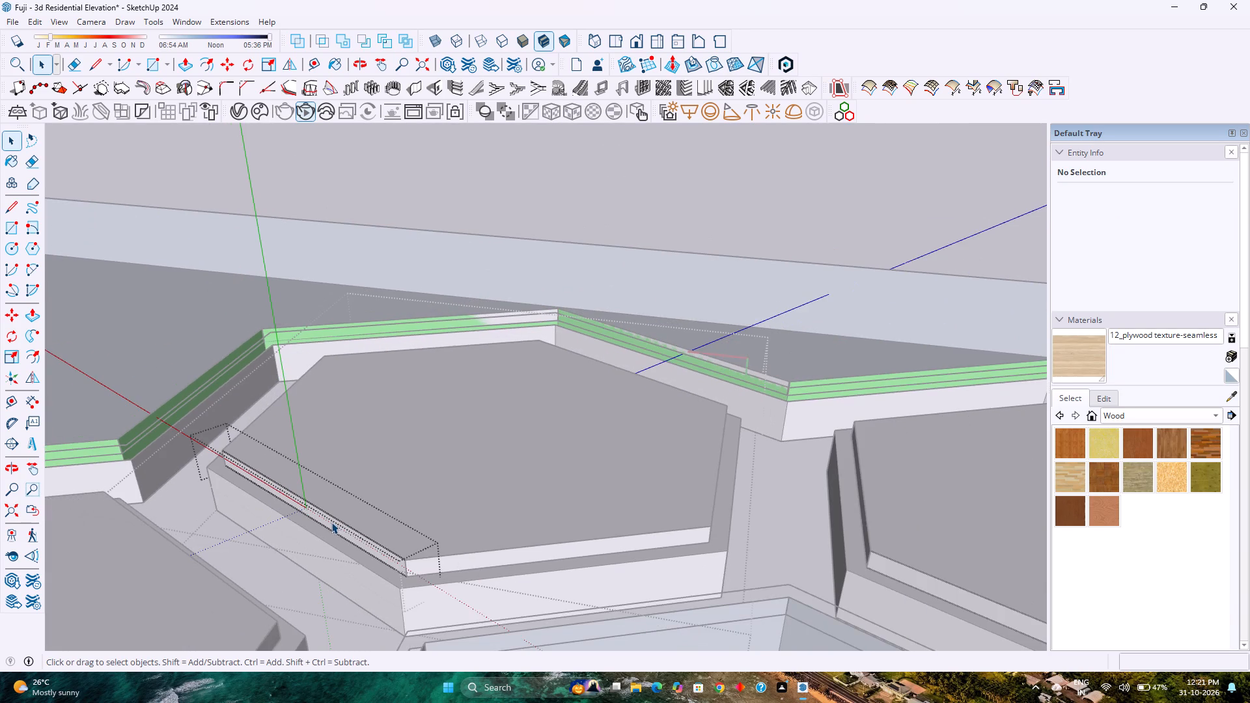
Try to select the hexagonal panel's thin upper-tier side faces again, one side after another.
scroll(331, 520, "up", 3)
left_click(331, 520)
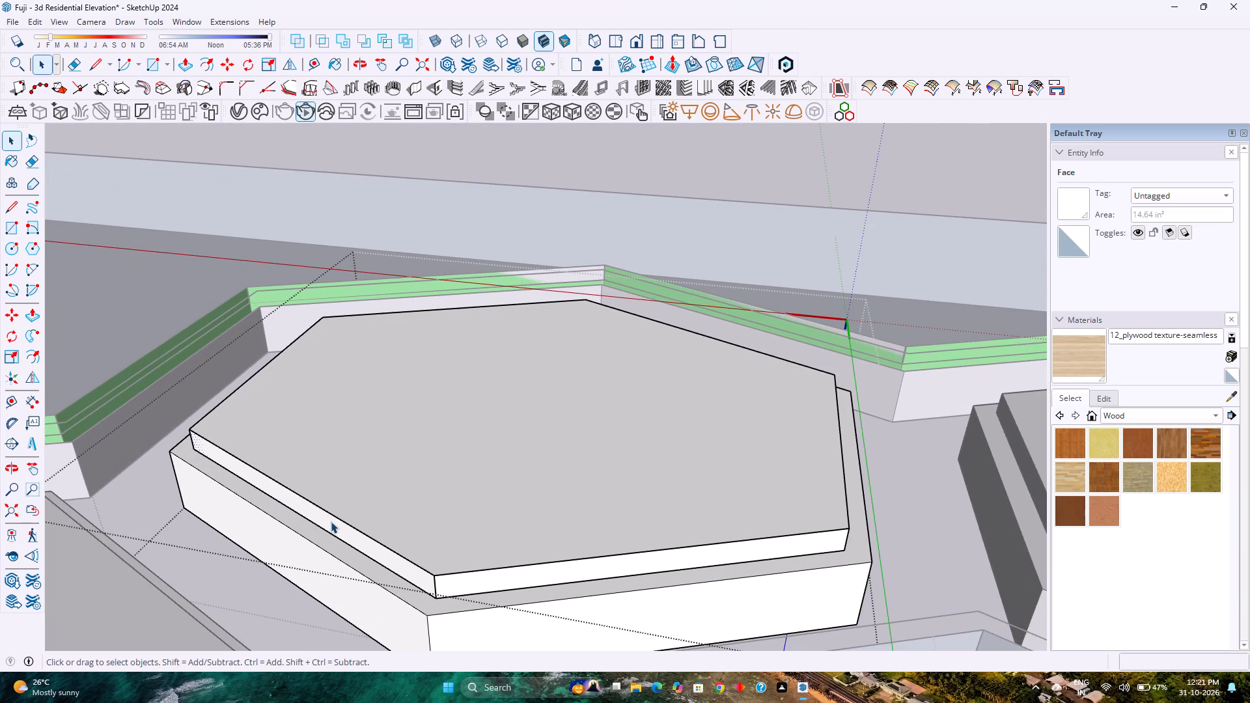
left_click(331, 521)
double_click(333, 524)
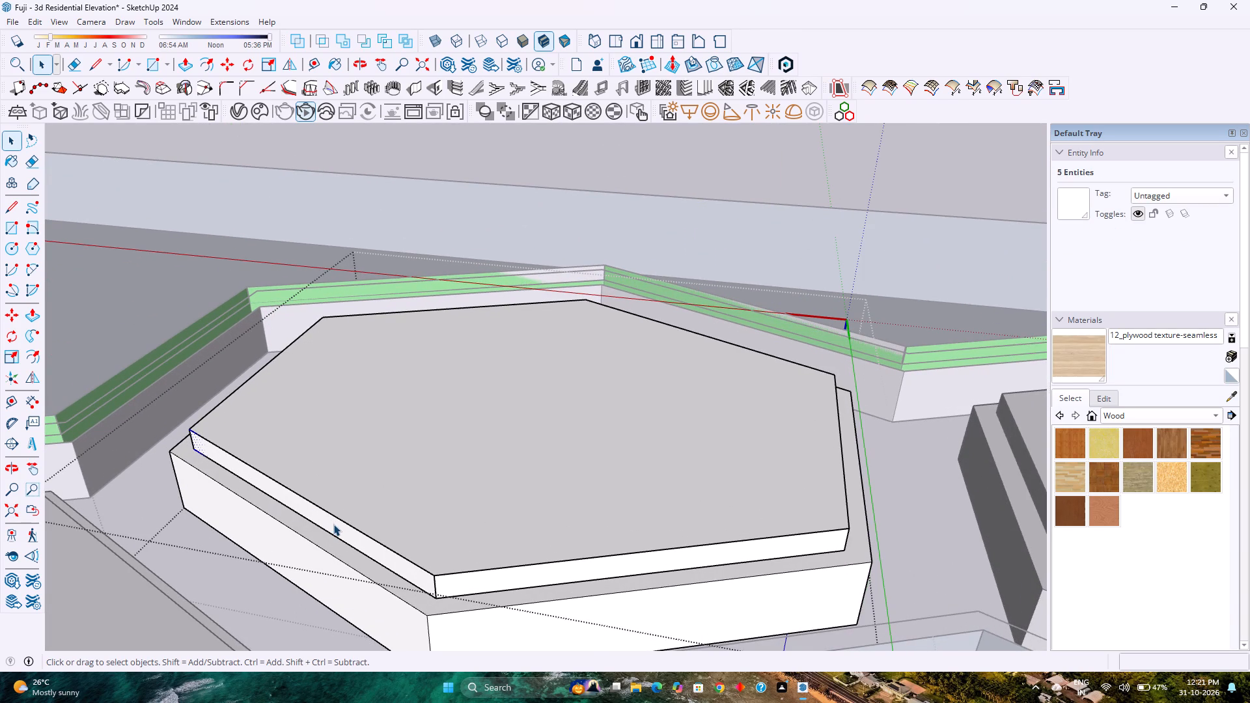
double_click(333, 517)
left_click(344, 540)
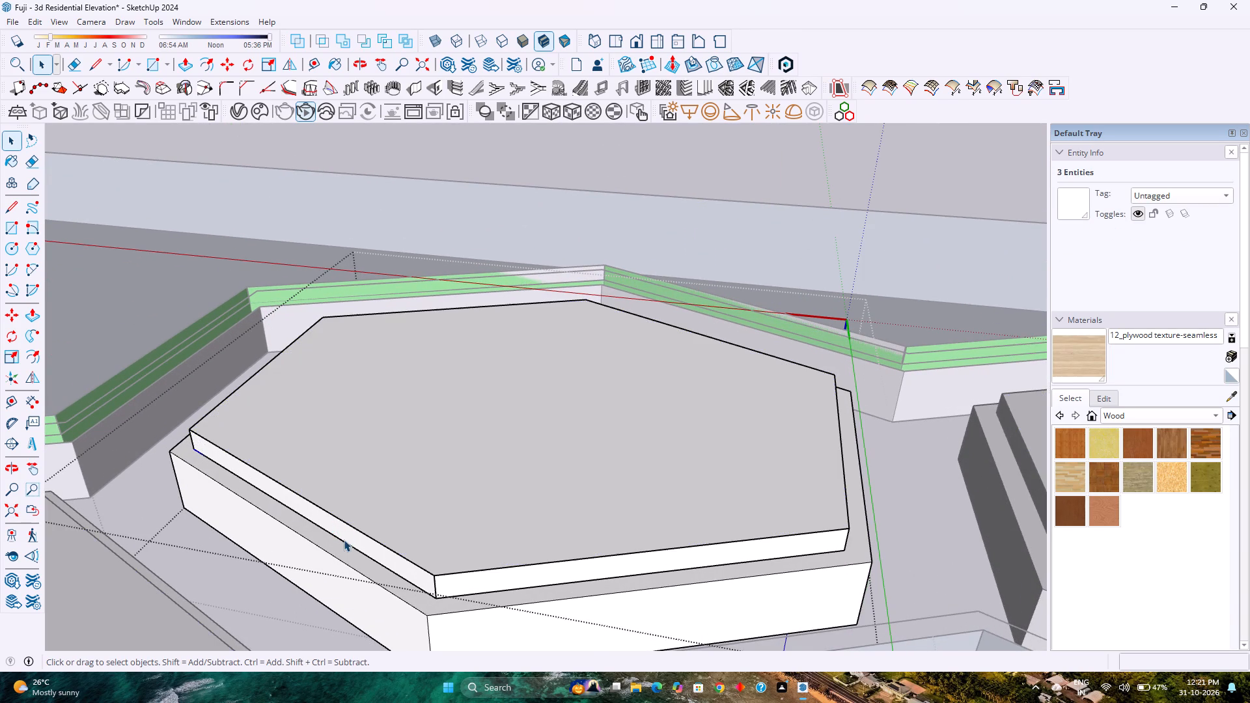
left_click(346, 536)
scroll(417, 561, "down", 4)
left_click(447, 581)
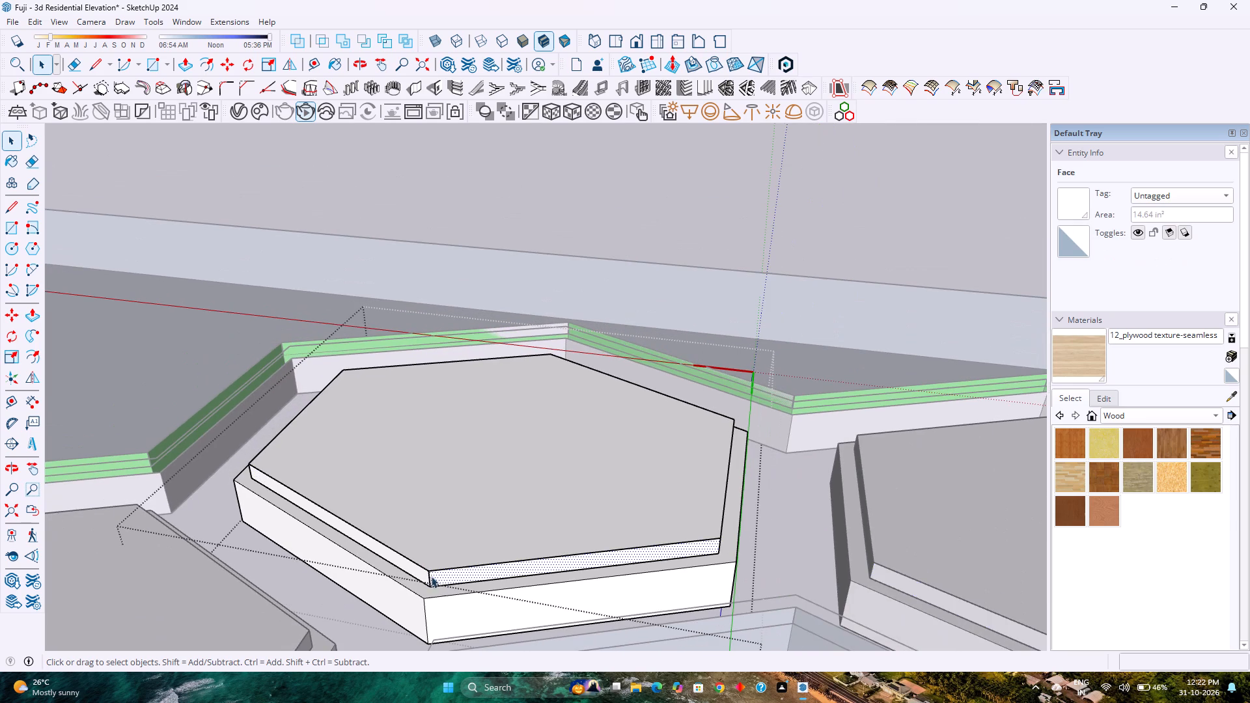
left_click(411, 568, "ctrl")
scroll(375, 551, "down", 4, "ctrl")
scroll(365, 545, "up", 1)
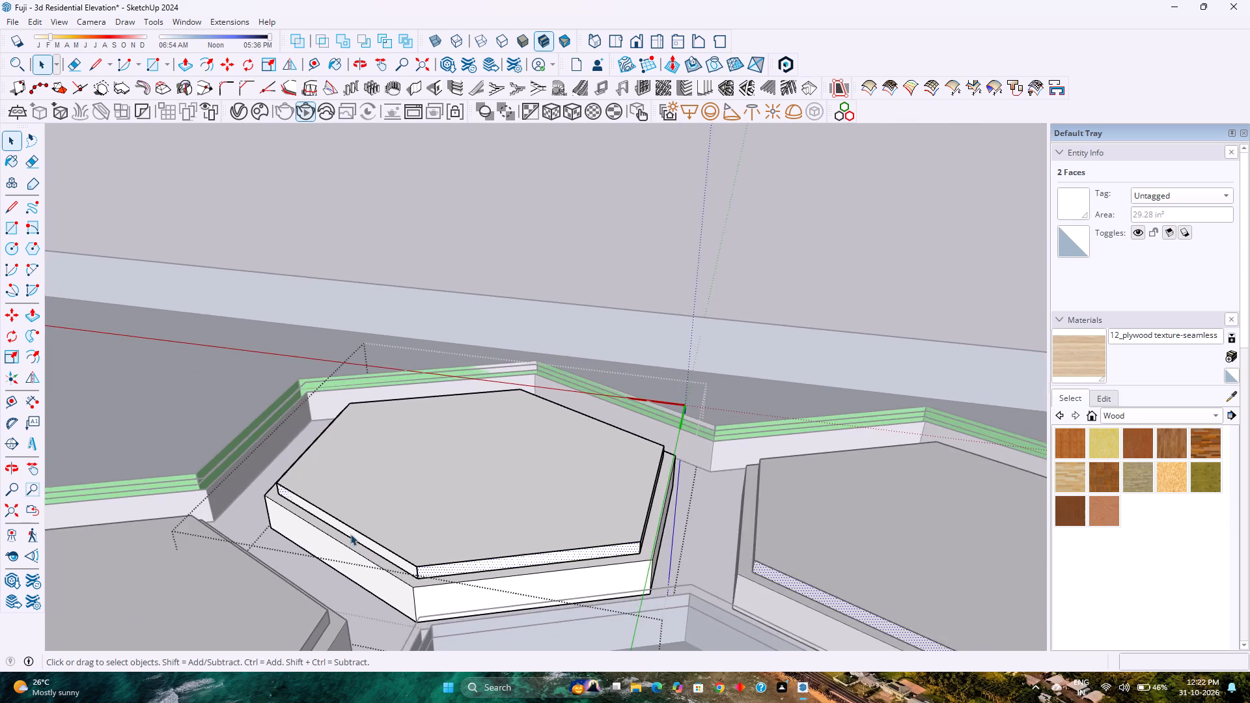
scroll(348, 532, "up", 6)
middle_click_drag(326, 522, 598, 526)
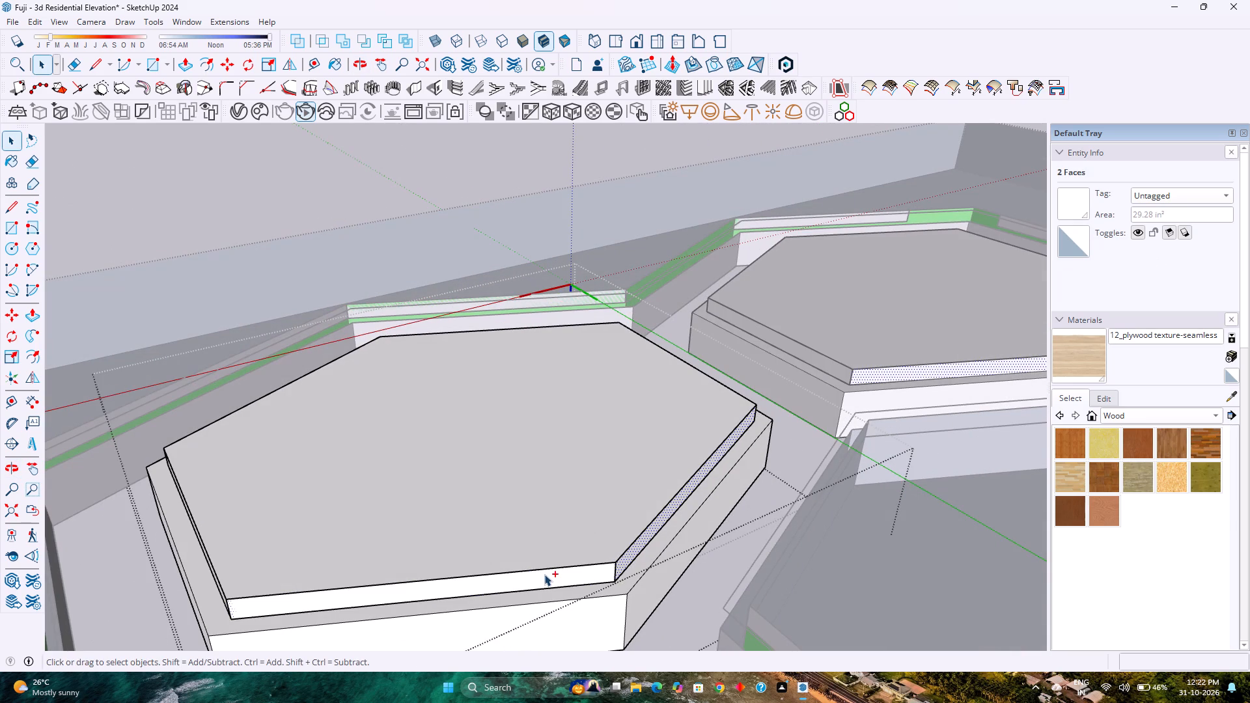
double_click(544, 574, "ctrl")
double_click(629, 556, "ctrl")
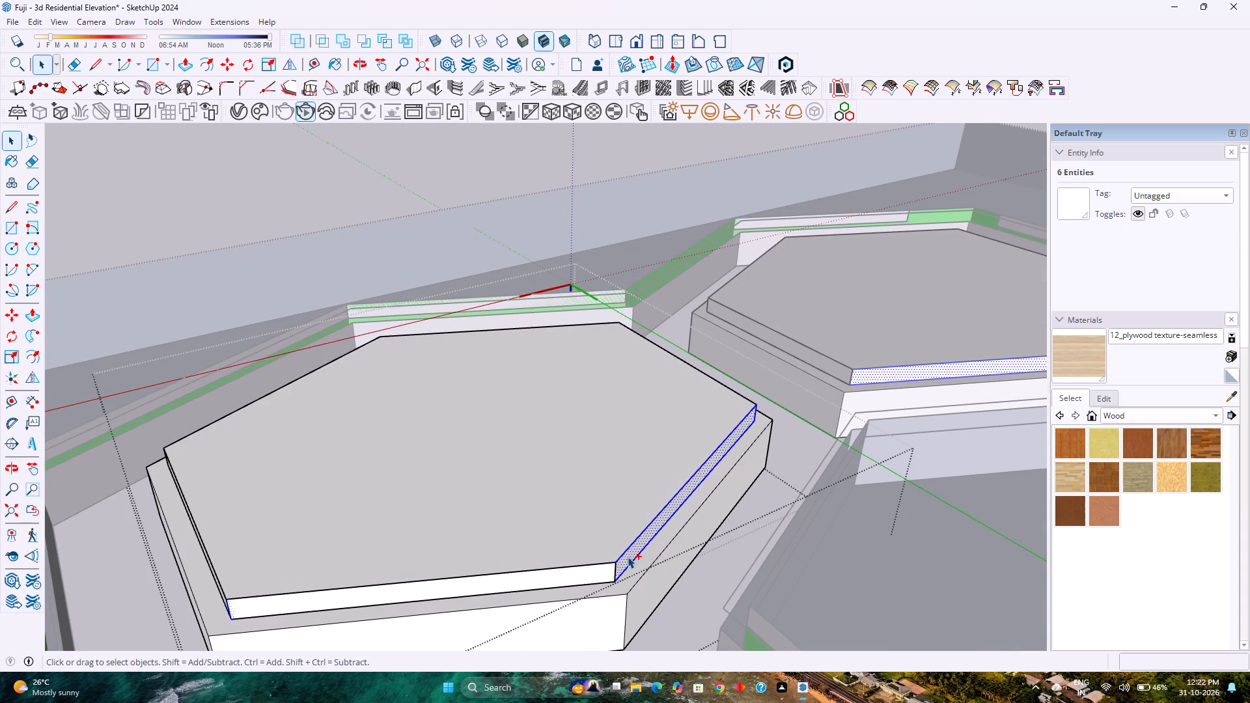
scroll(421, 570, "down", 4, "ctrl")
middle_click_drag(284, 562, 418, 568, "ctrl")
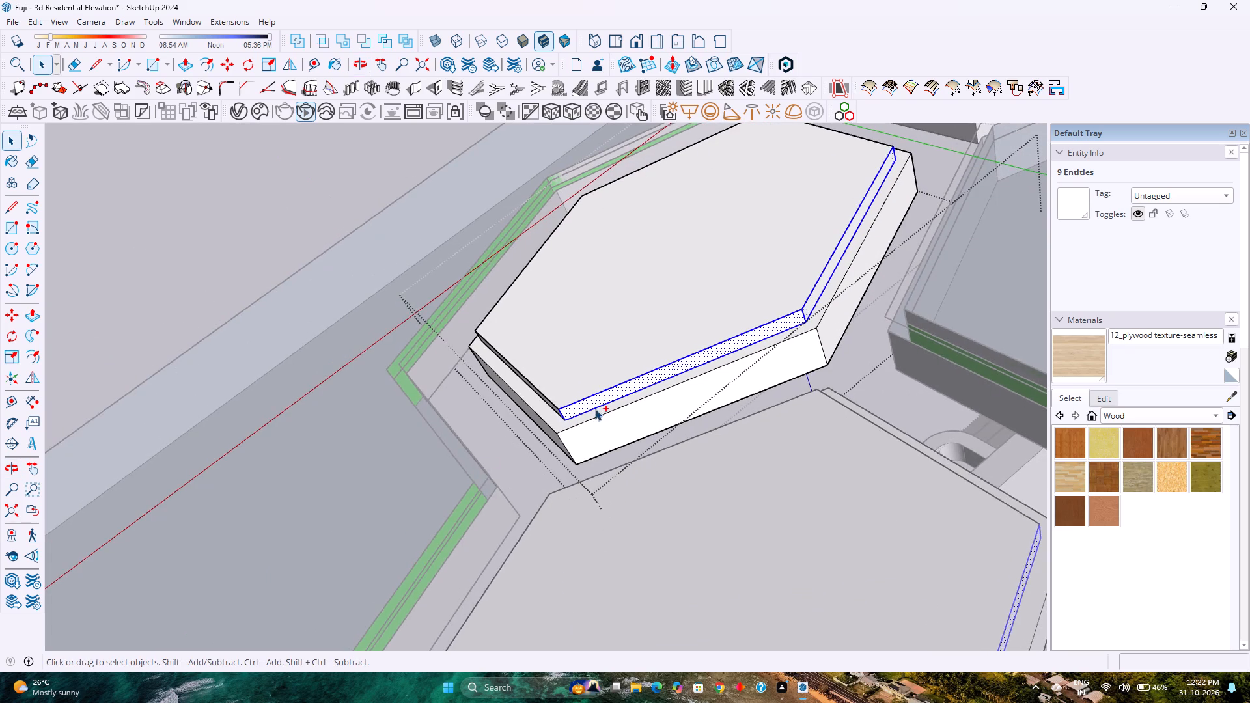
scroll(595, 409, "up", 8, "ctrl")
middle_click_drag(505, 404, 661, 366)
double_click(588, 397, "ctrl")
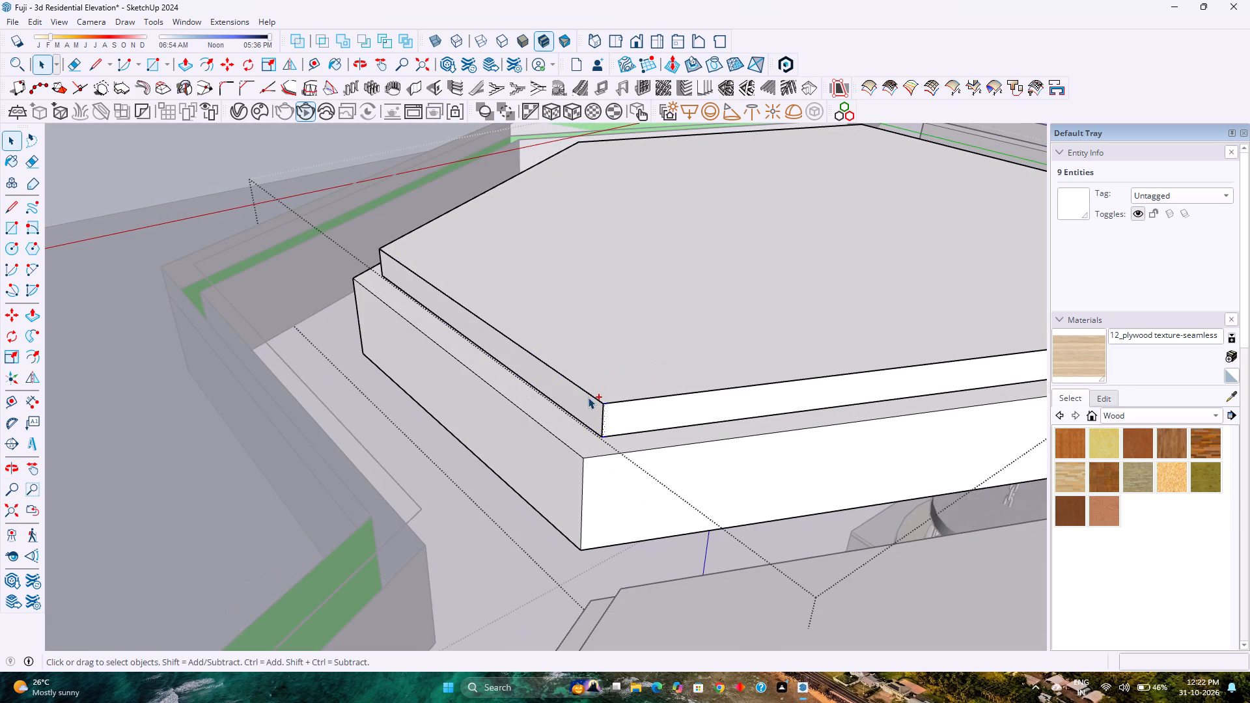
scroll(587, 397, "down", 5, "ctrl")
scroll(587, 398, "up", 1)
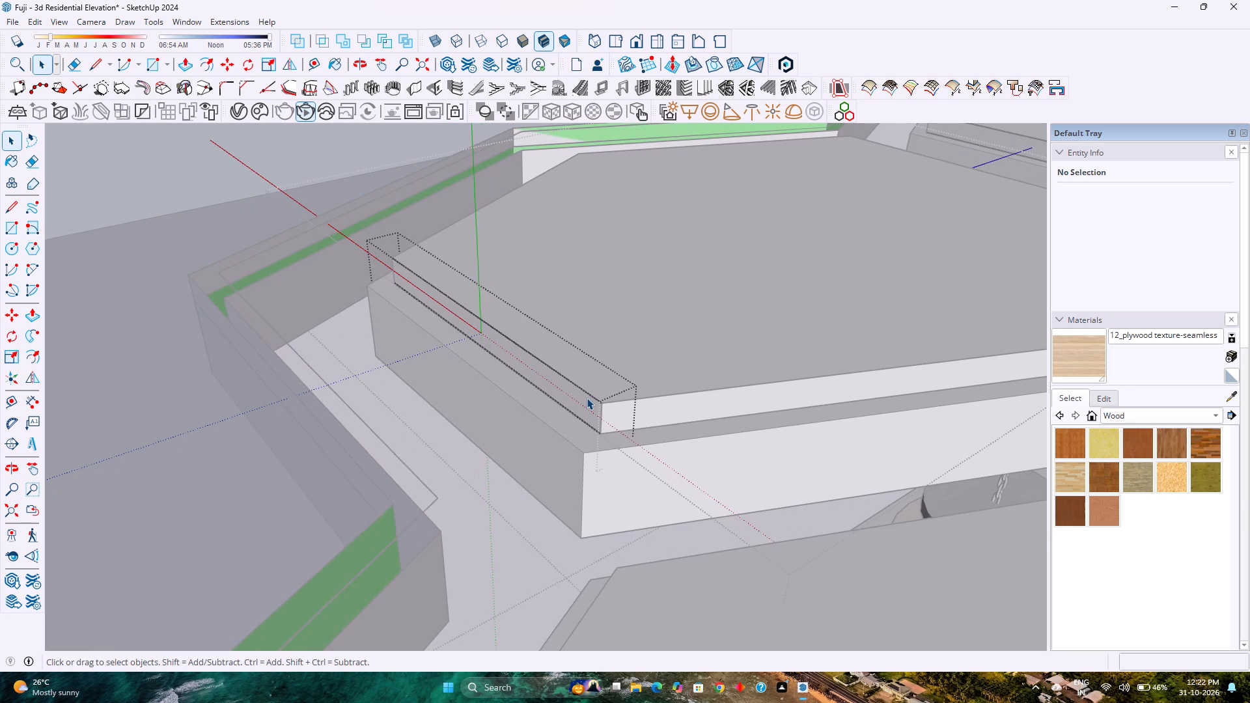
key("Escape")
Select the first adjoining thin side faces of the hexagonal panel's upper tier together with their edges.
scroll(584, 398, "up", 3)
left_click(584, 398, "ctrl")
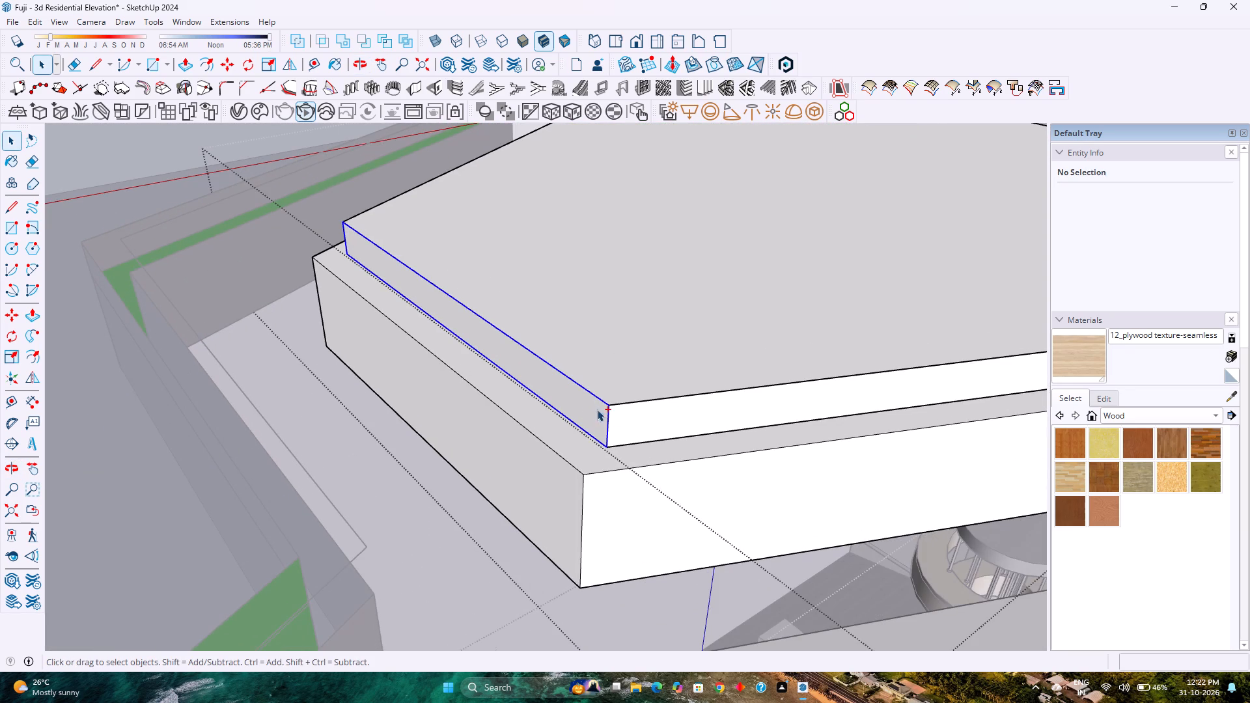
double_click(619, 413, "ctrl")
scroll(619, 413, "down", 9)
middle_click_drag(695, 426, 543, 432, "ctrl")
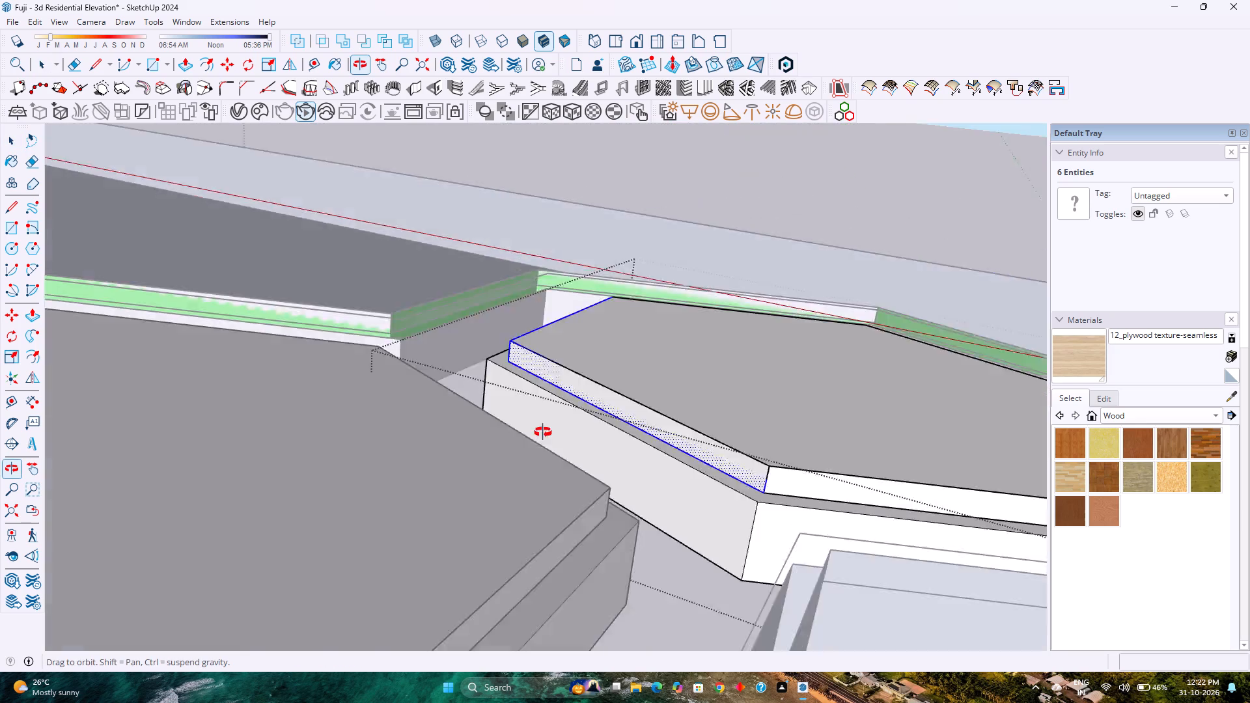
middle_click_drag(543, 432, 508, 407, "ctrl")
double_click(646, 460, "ctrl")
scroll(646, 459, "down", 4)
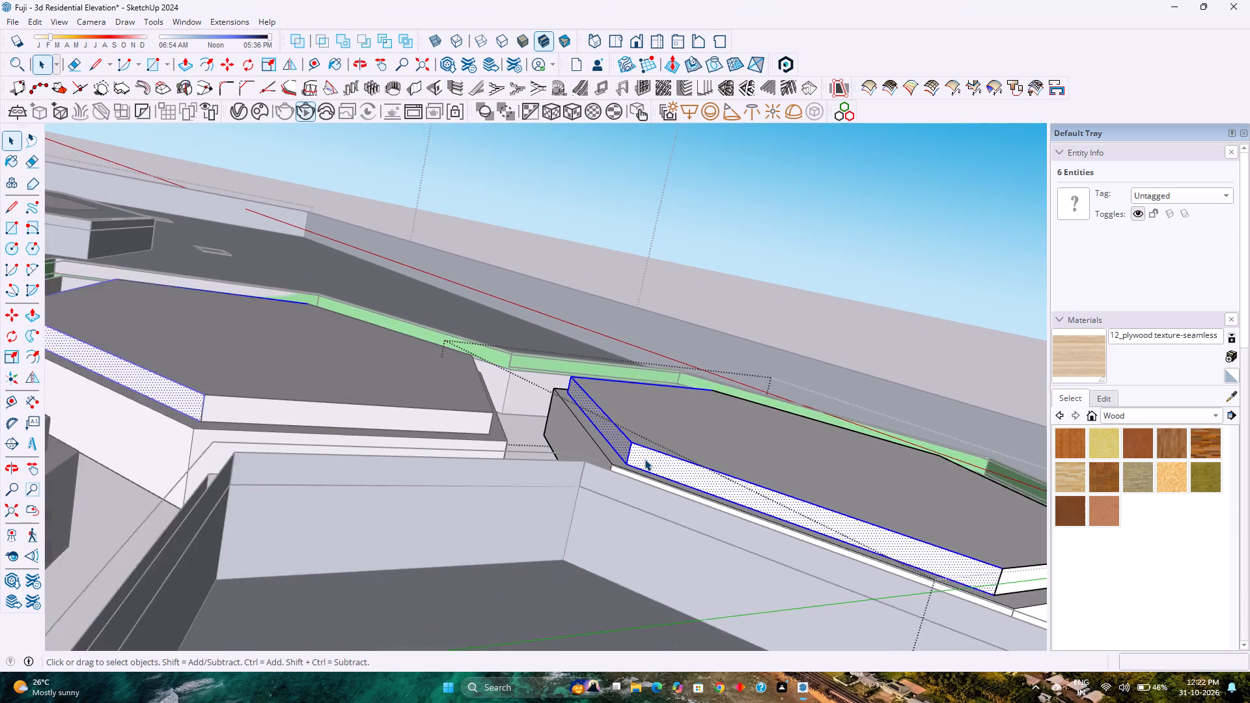
scroll(645, 459, "down", 4)
middle_click_drag(775, 485, 608, 467, "ctrl")
left_click(609, 464, "ctrl")
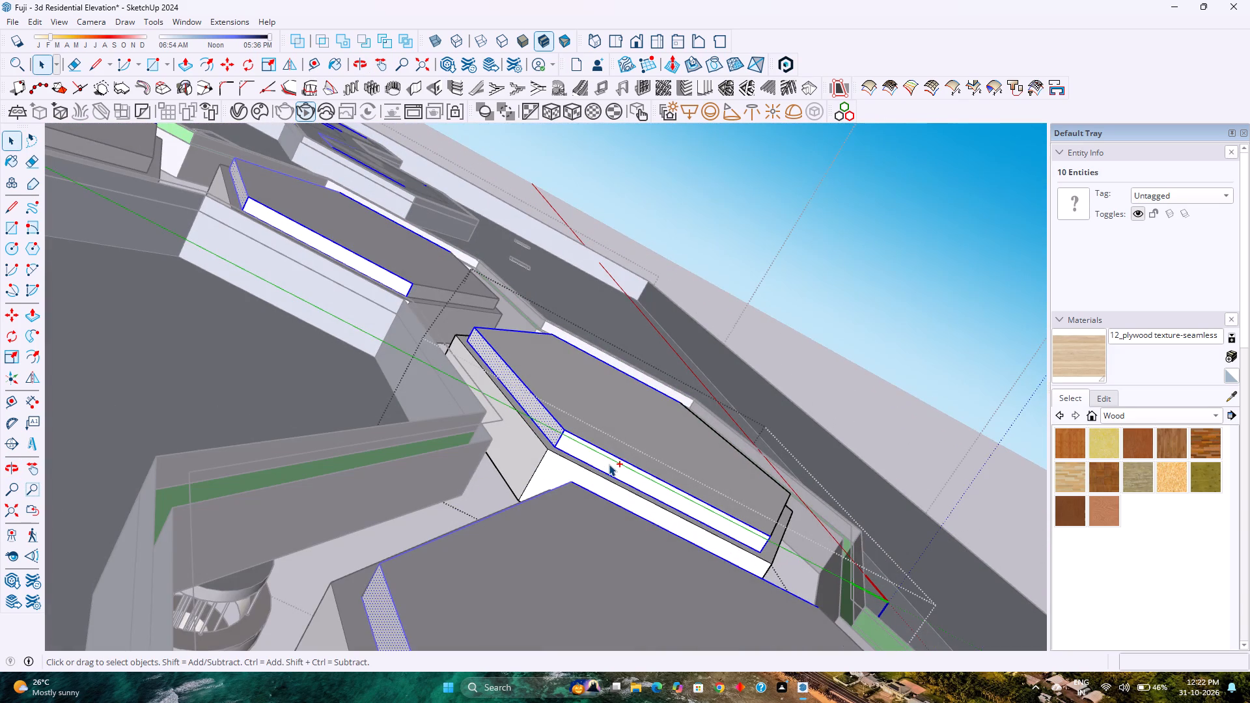
Add the next thin upper-tier side face and its edges, further around the hexagonal panel, to the selection.
middle_click(830, 513, "ctrl")
middle_click_drag(829, 512, 718, 465, "ctrl")
middle_click(718, 465, "ctrl")
scroll(497, 436, "down", 8)
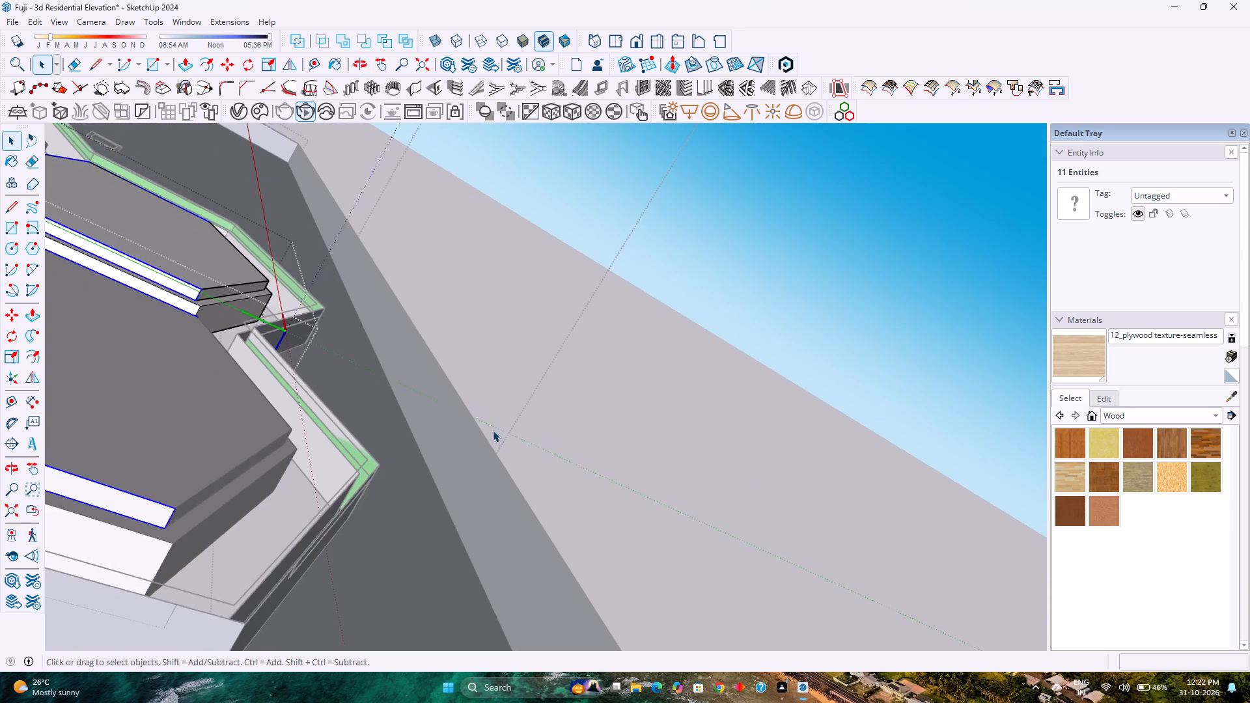
scroll(493, 430, "down", 5)
middle_click_drag(280, 423, 454, 564, "shift")
middle_click_drag(457, 497, 258, 497)
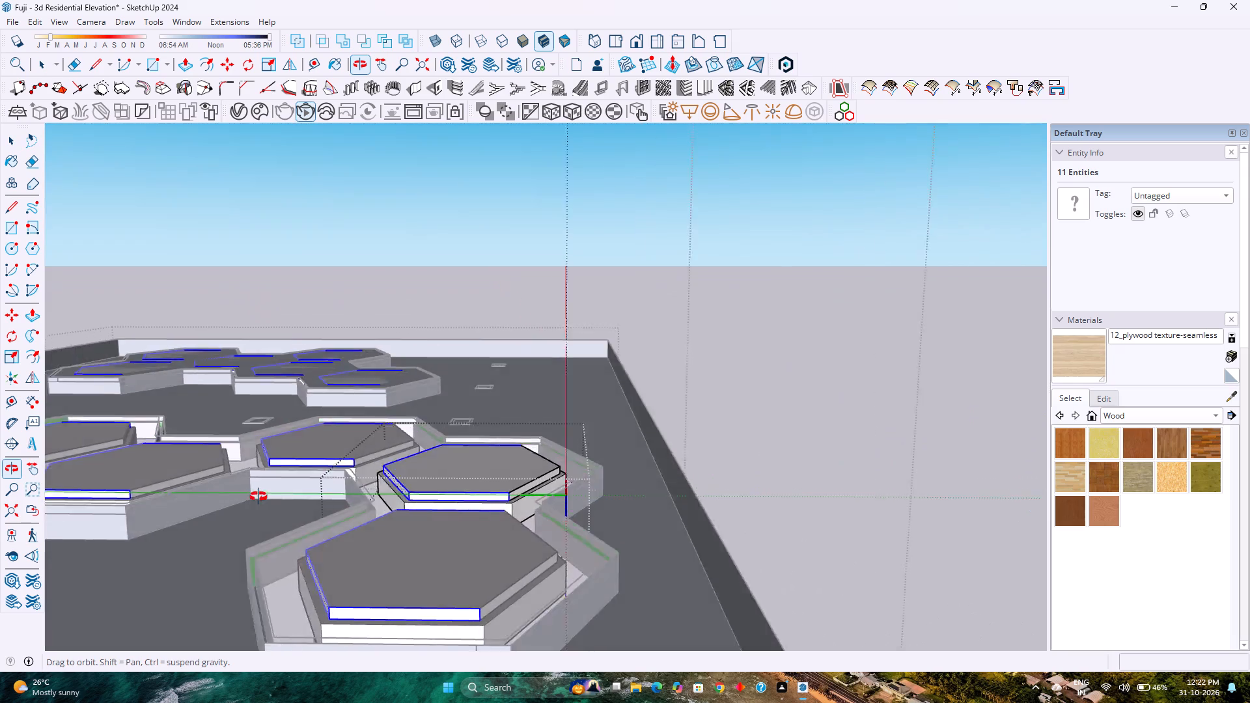
middle_click_drag(258, 497, 100, 512)
scroll(794, 517, "up", 12)
left_click(614, 467, "ctrl")
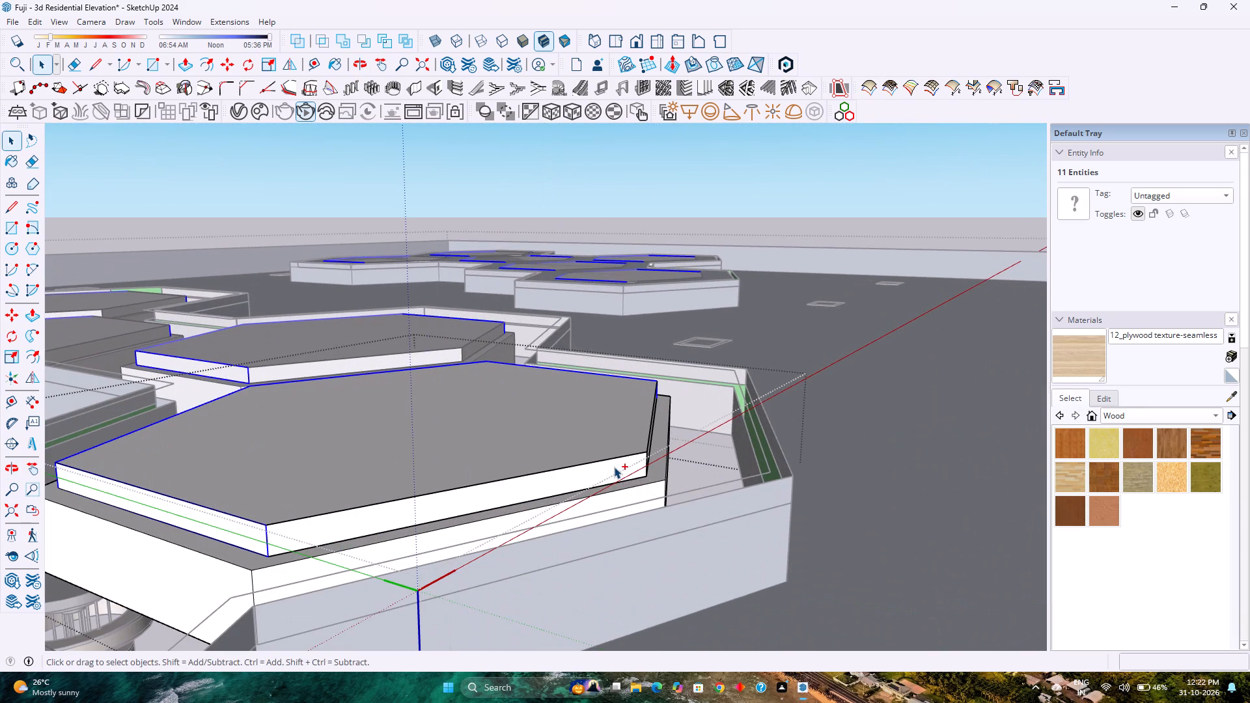
double_click(614, 467, "ctrl")
scroll(671, 462, "up", 4)
middle_click_drag(669, 458, 625, 482)
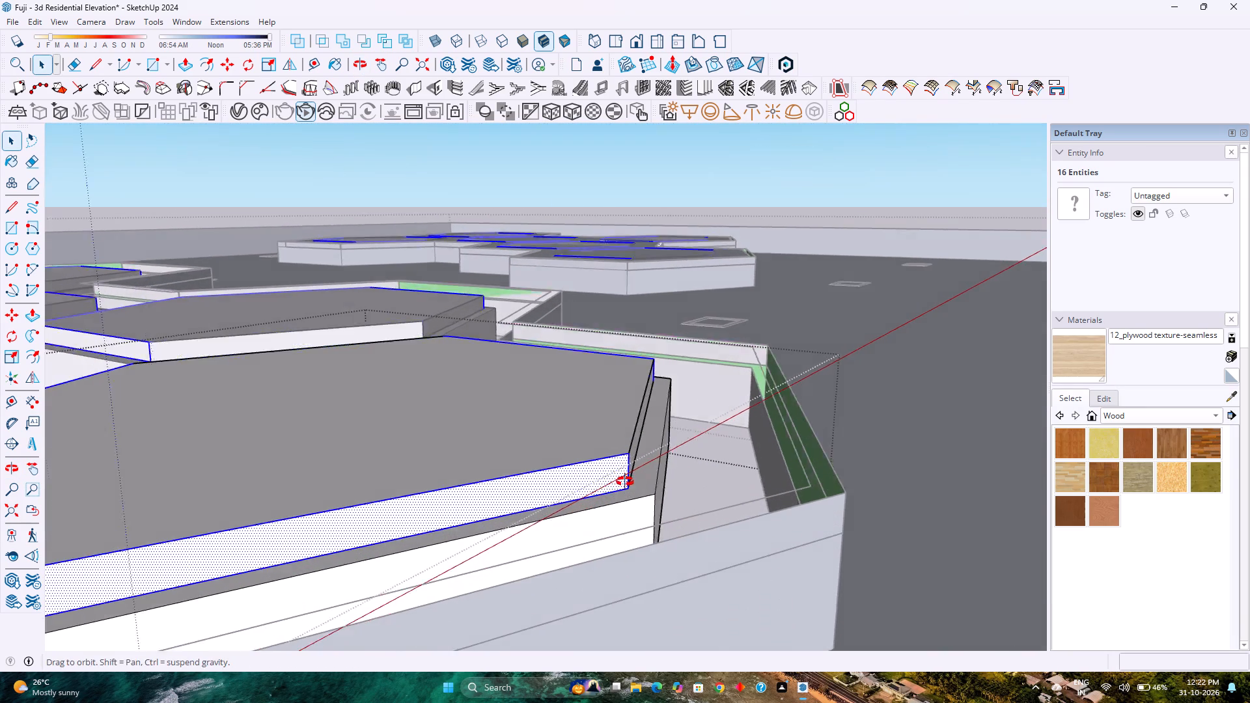
middle_click_drag(625, 482, 589, 486)
Add the remaining thin side face of the hexagonal panel's upper tier with its edges to the selection.
left_click(576, 452, "ctrl")
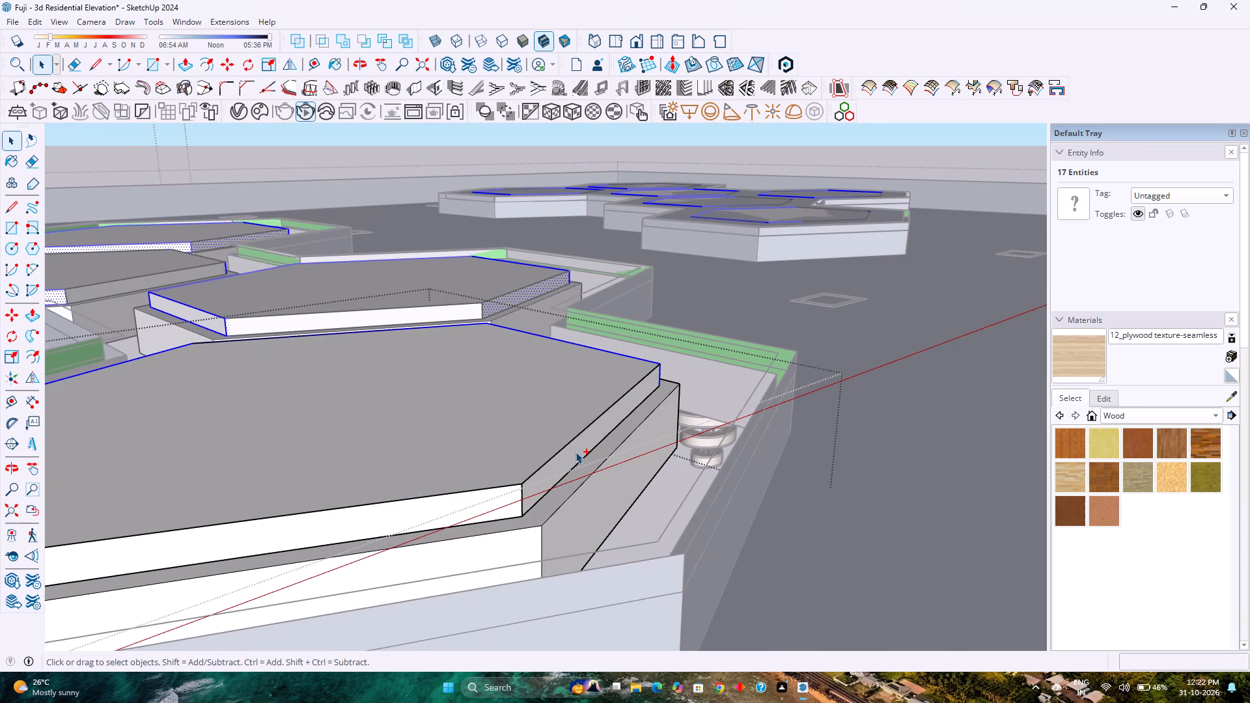
scroll(576, 452, "down", 5, "ctrl")
middle_click(576, 452, "ctrl")
middle_click_drag(575, 453, 544, 472, "ctrl")
middle_click(542, 473, "ctrl")
middle_click_drag(538, 475, 510, 485, "ctrl")
middle_click_drag(521, 445, 548, 415, "ctrl")
middle_click_drag(557, 405, 583, 375, "ctrl")
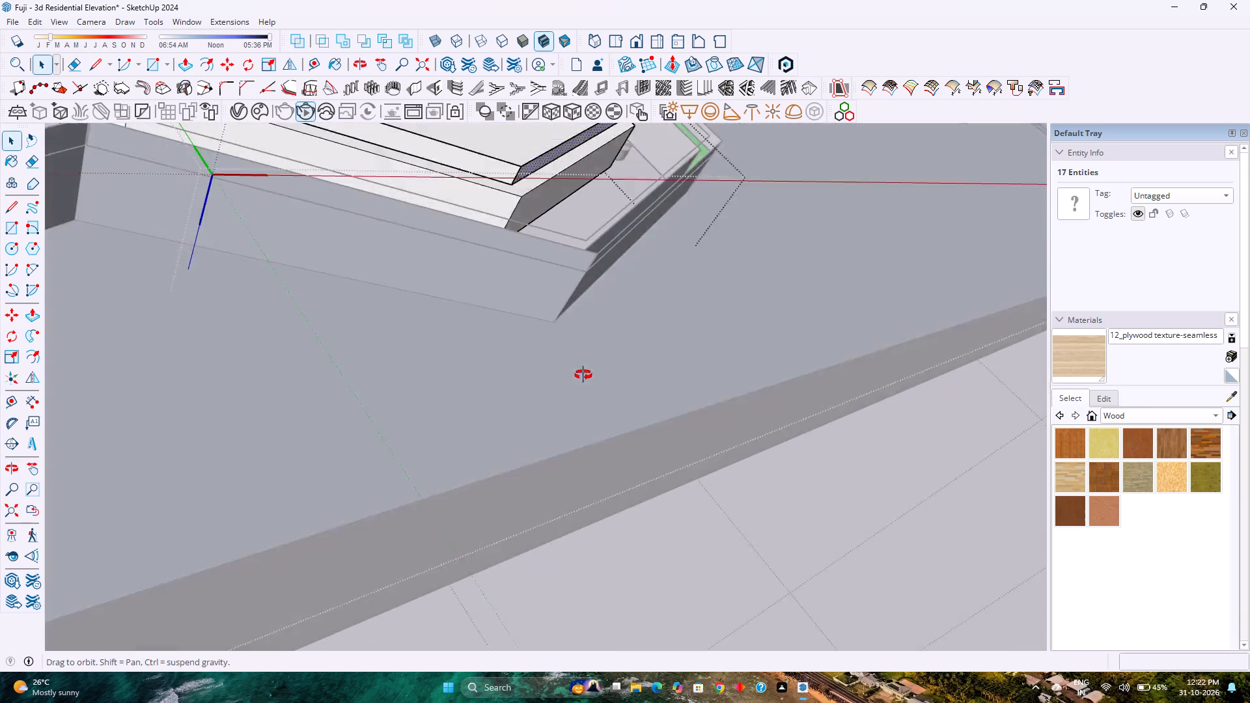
middle_click_drag(583, 375, 596, 359, "ctrl")
middle_click(596, 359, "ctrl")
scroll(513, 215, "up", 11)
middle_click_drag(595, 214, 569, 228)
double_click(382, 275, "ctrl")
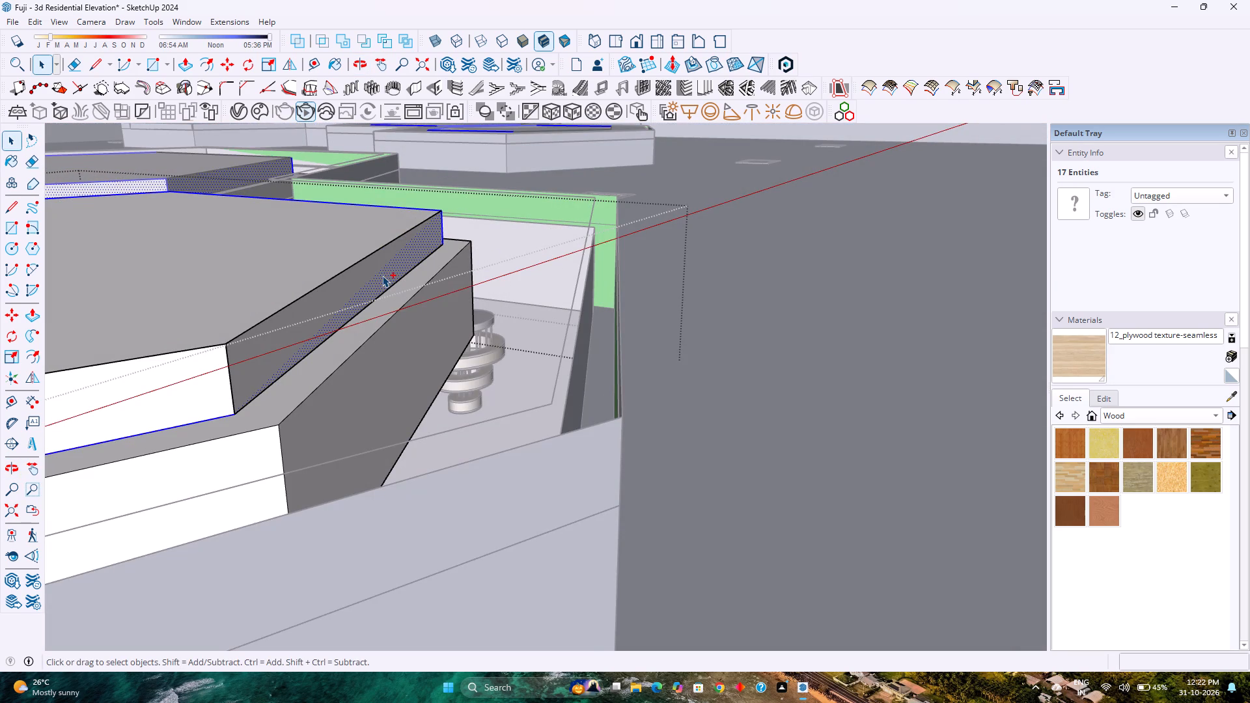
scroll(382, 275, "down", 9)
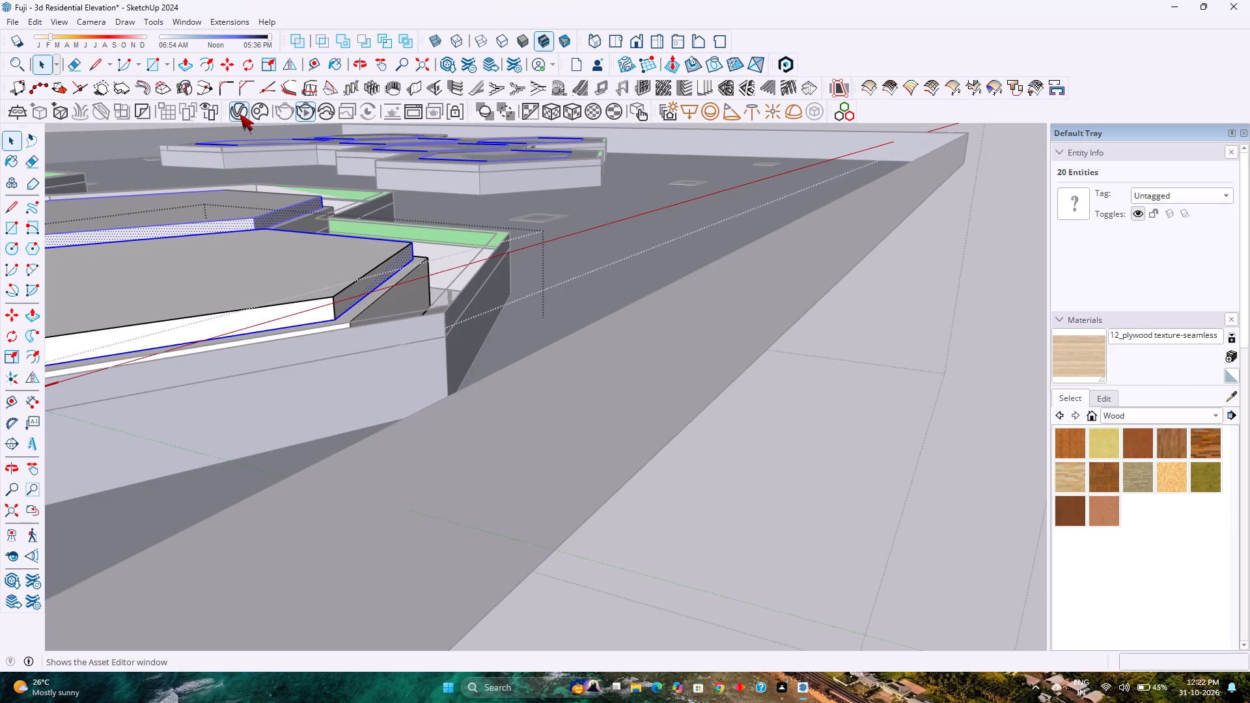
Create a V-Ray Emissive material and apply it to the selected upper-tier side faces.
left_click(240, 114)
right_click(667, 172)
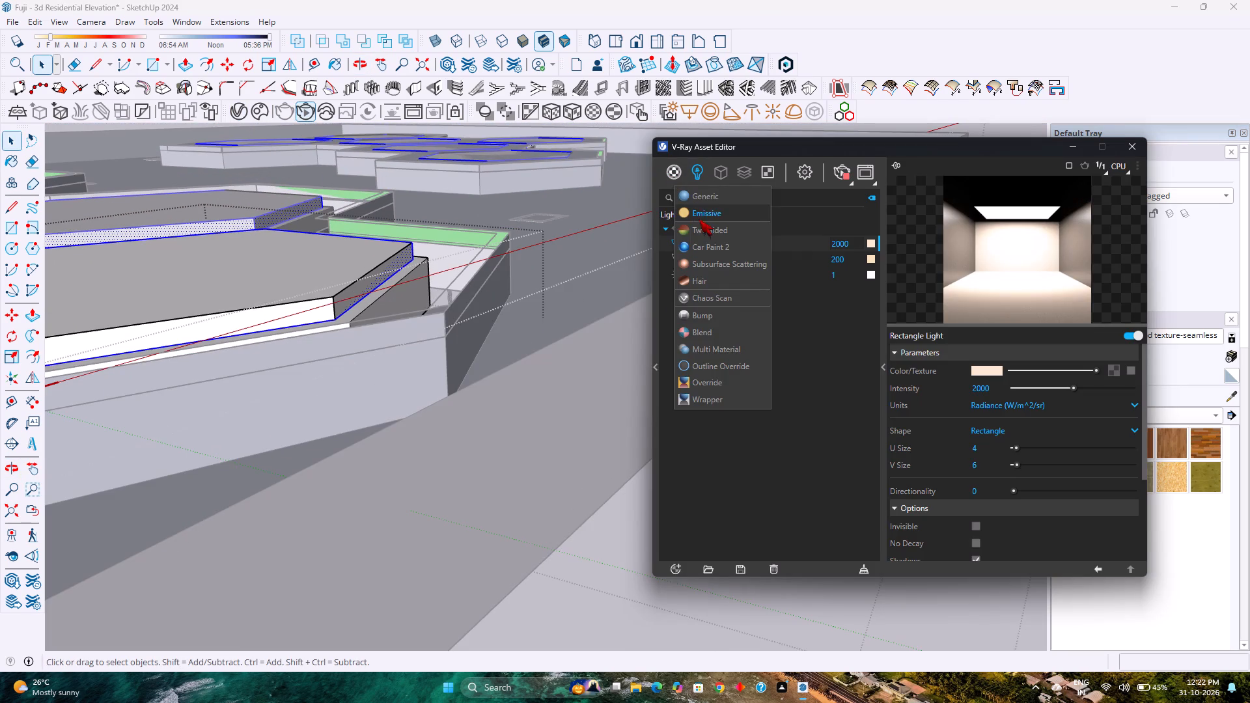
left_click(701, 210)
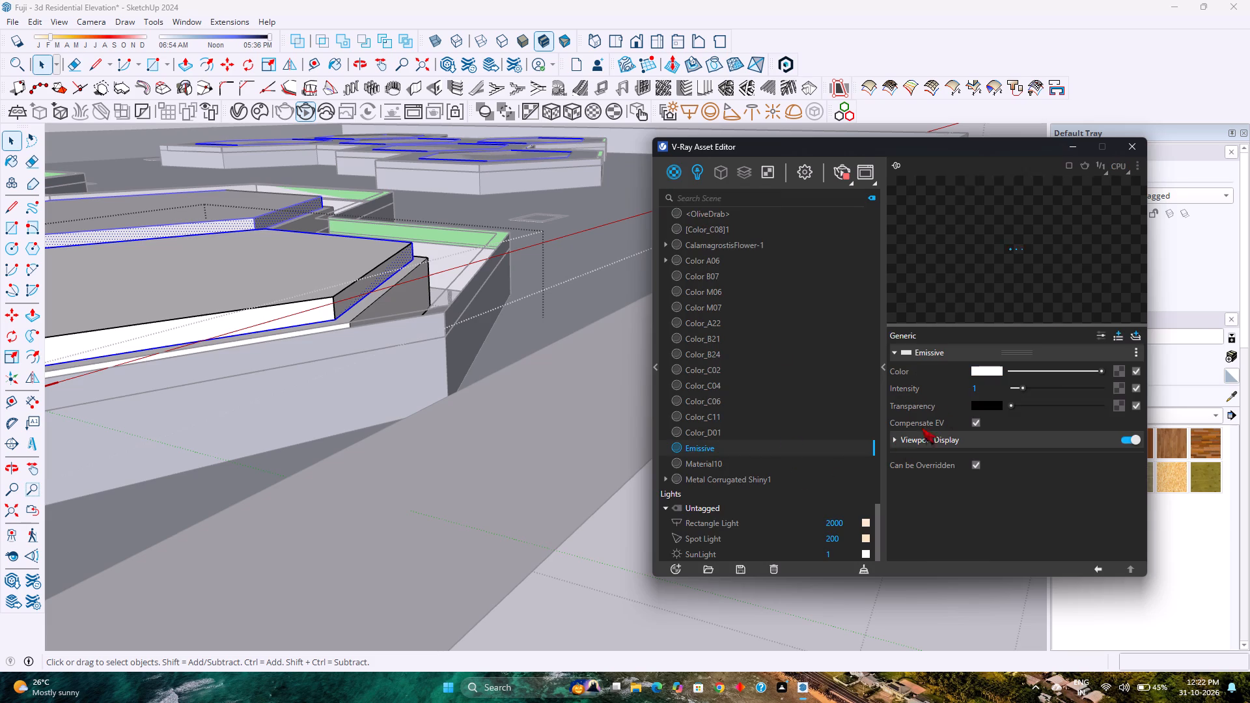
right_click(820, 448)
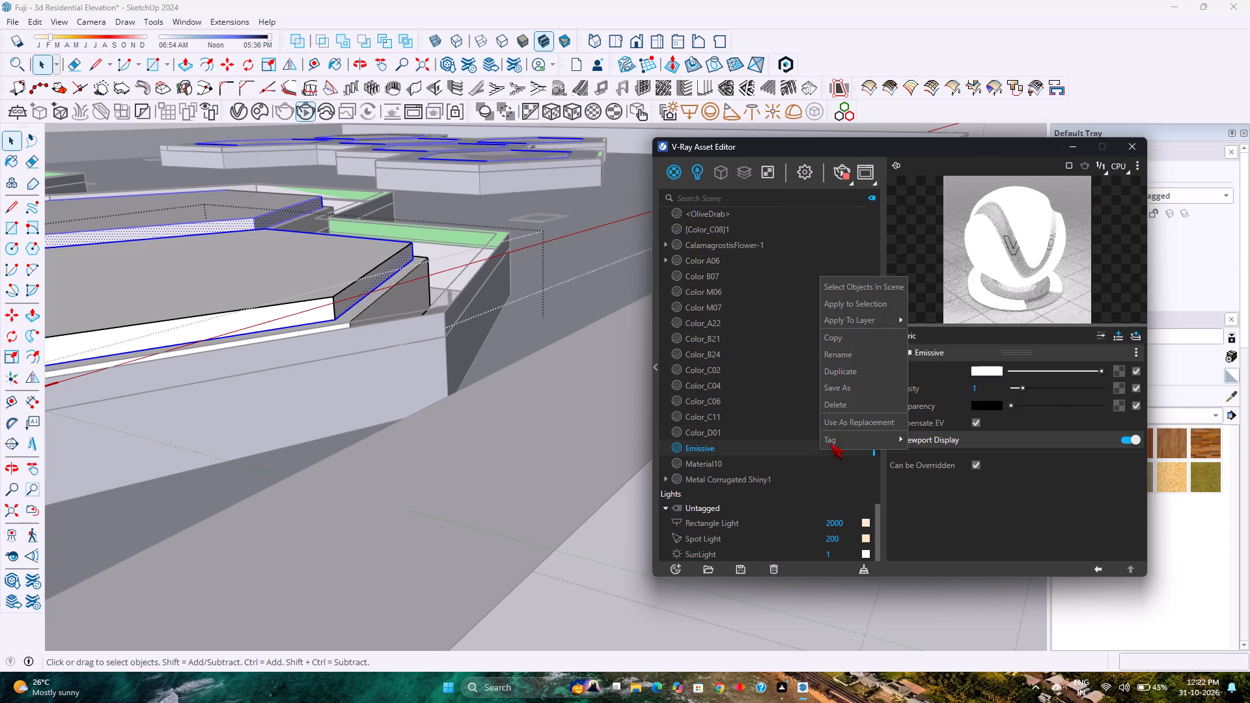
left_click(872, 307)
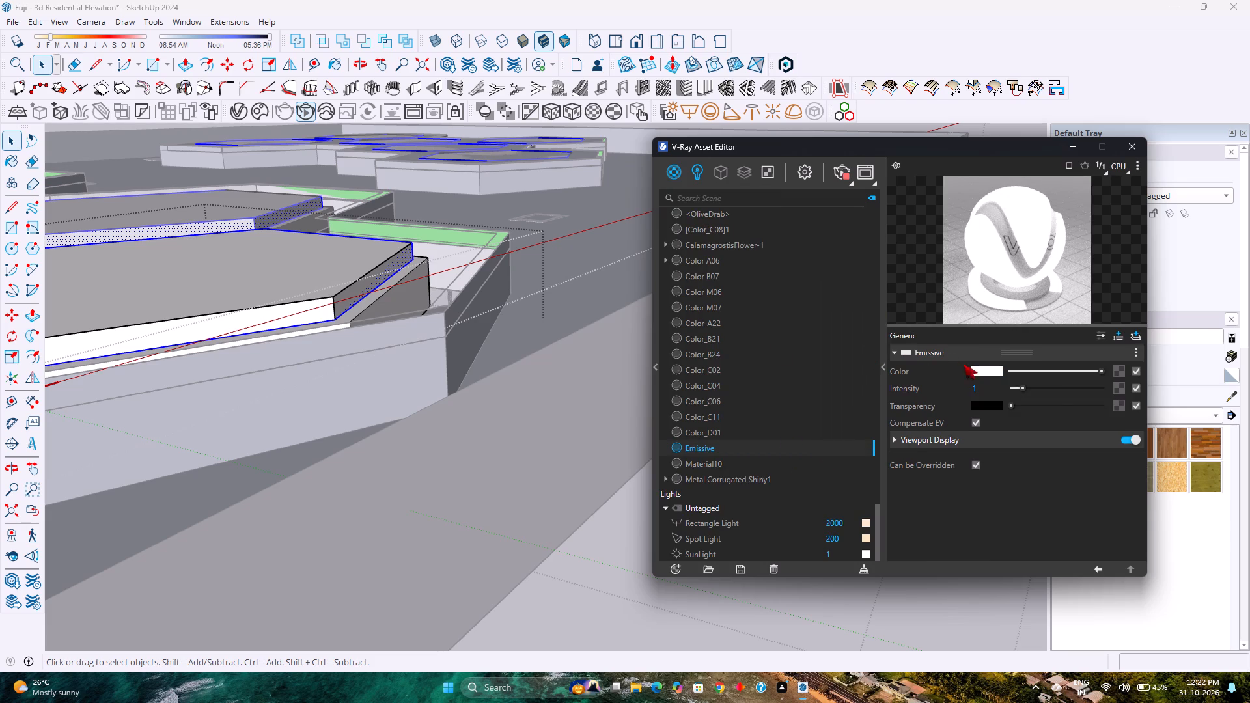
Give the Emissive material a warm yellow colour (R 0.98, G 0.879, B 0.569) and an intensity of 3.6.
left_click(983, 369)
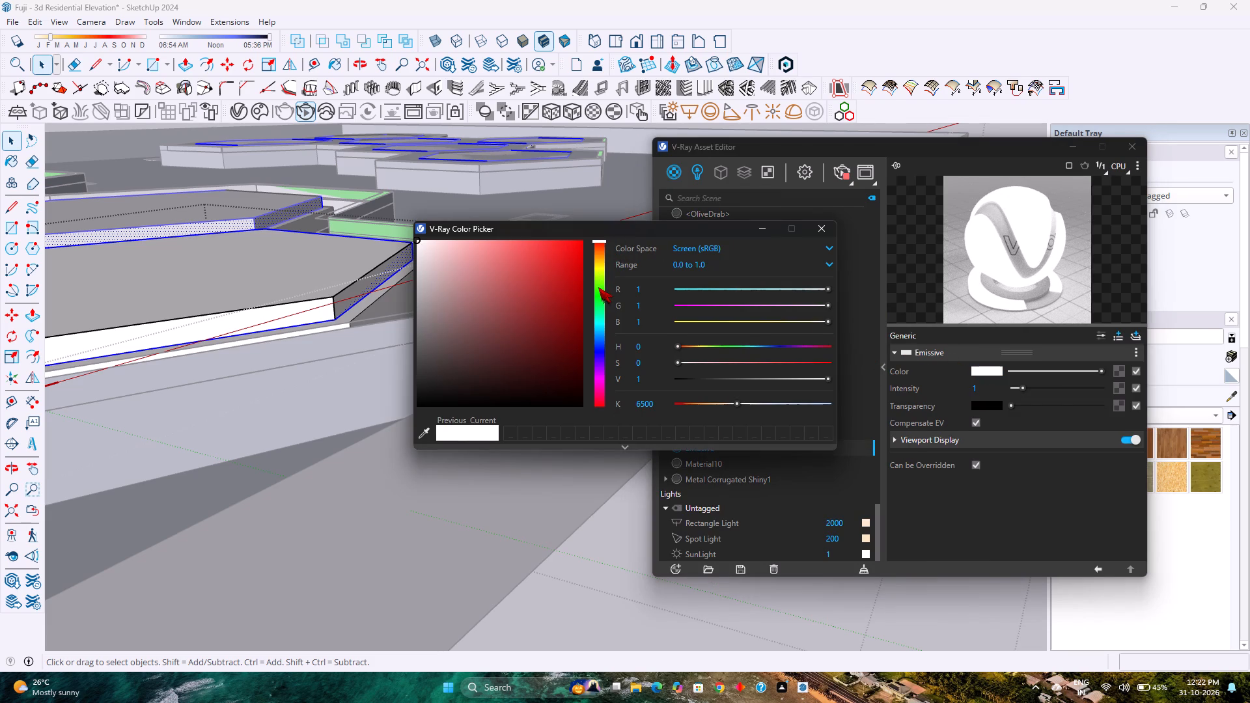
left_click(596, 269)
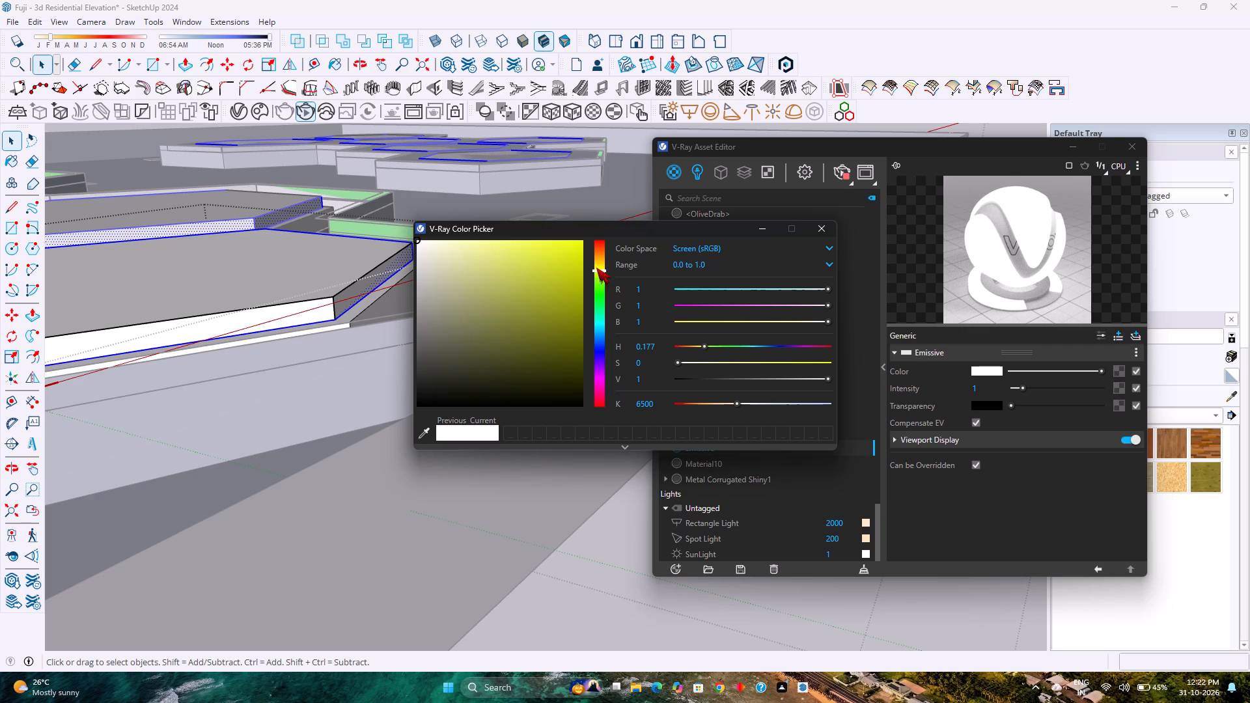
left_click(596, 267)
left_click(596, 265)
left_click(596, 263)
left_click(596, 258)
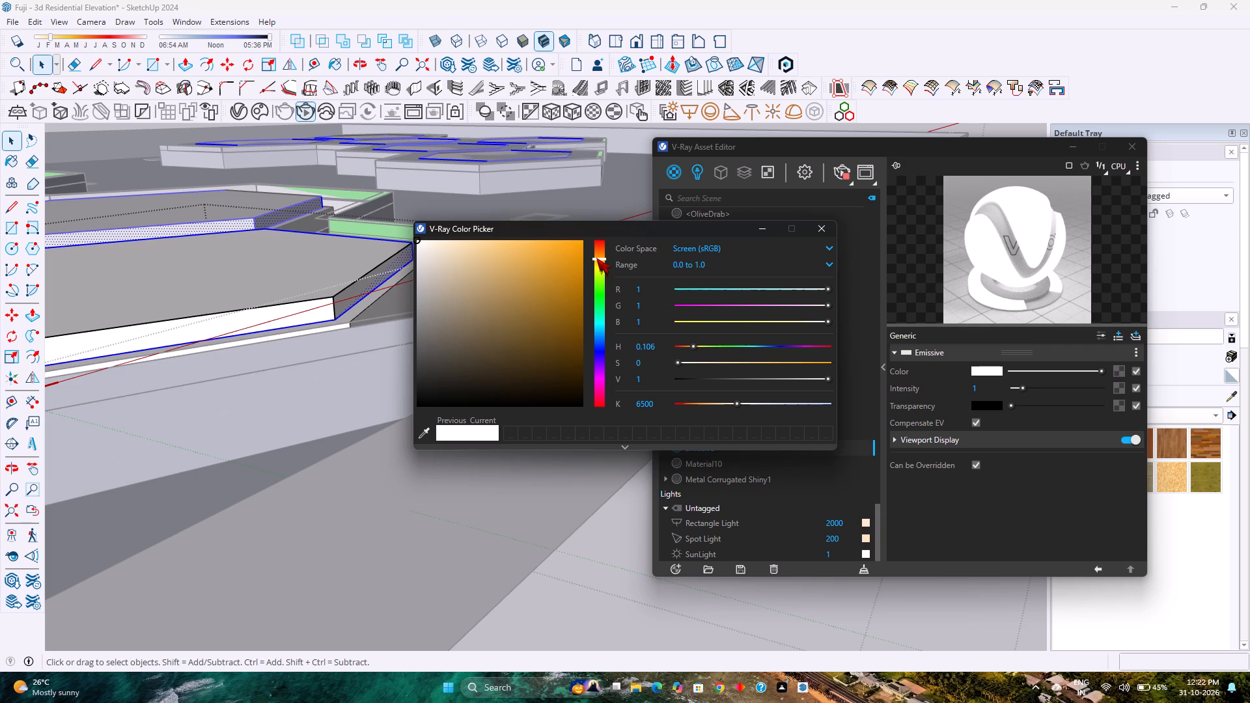
left_click(597, 261)
left_click(465, 243)
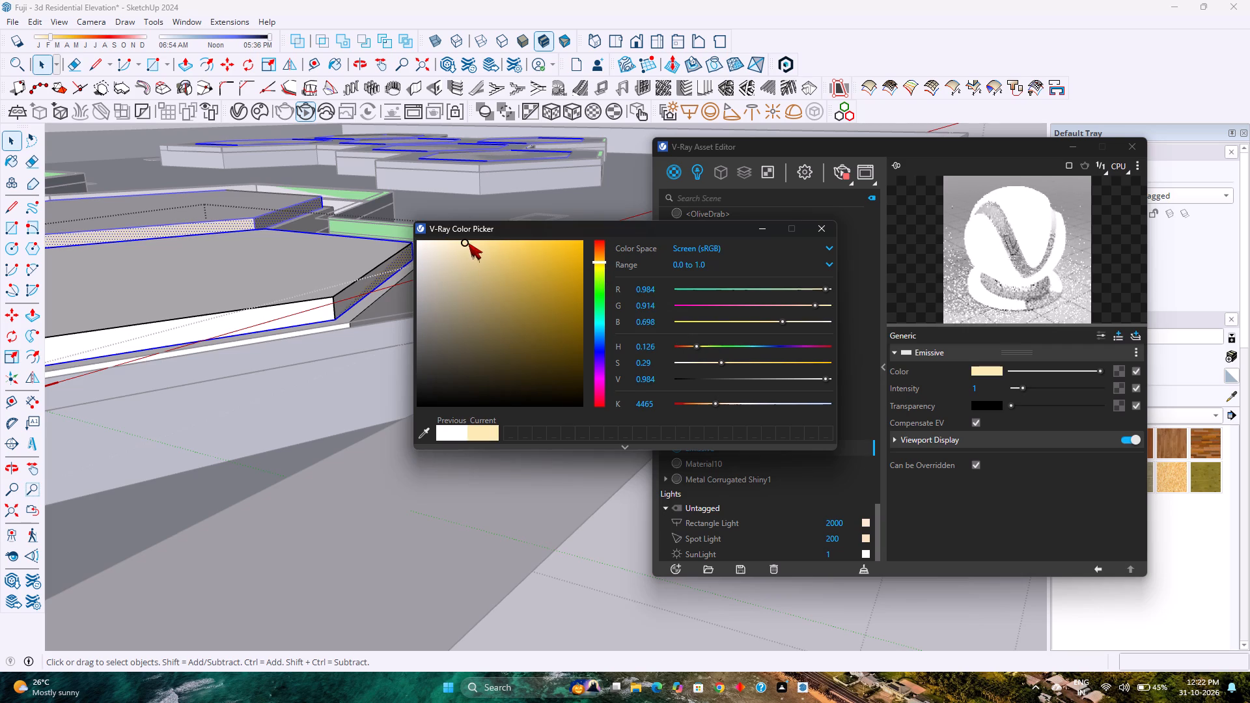
left_click(486, 243)
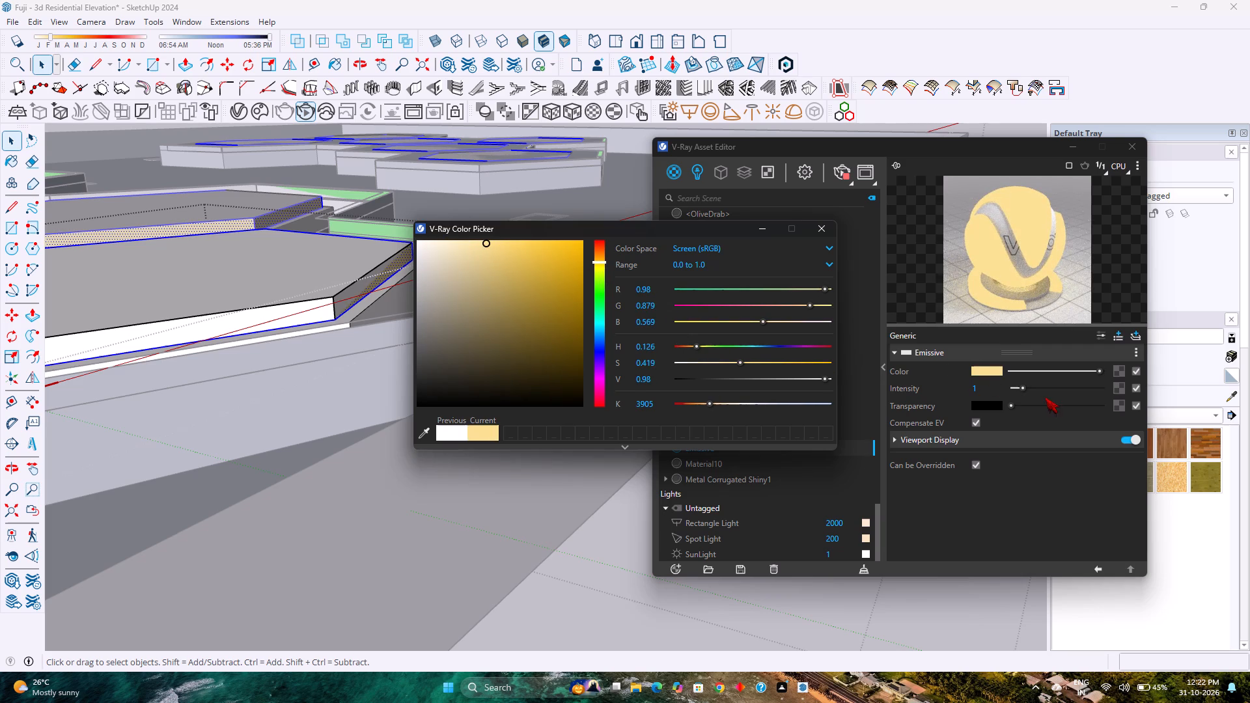
left_click_drag(1023, 387, 1045, 393)
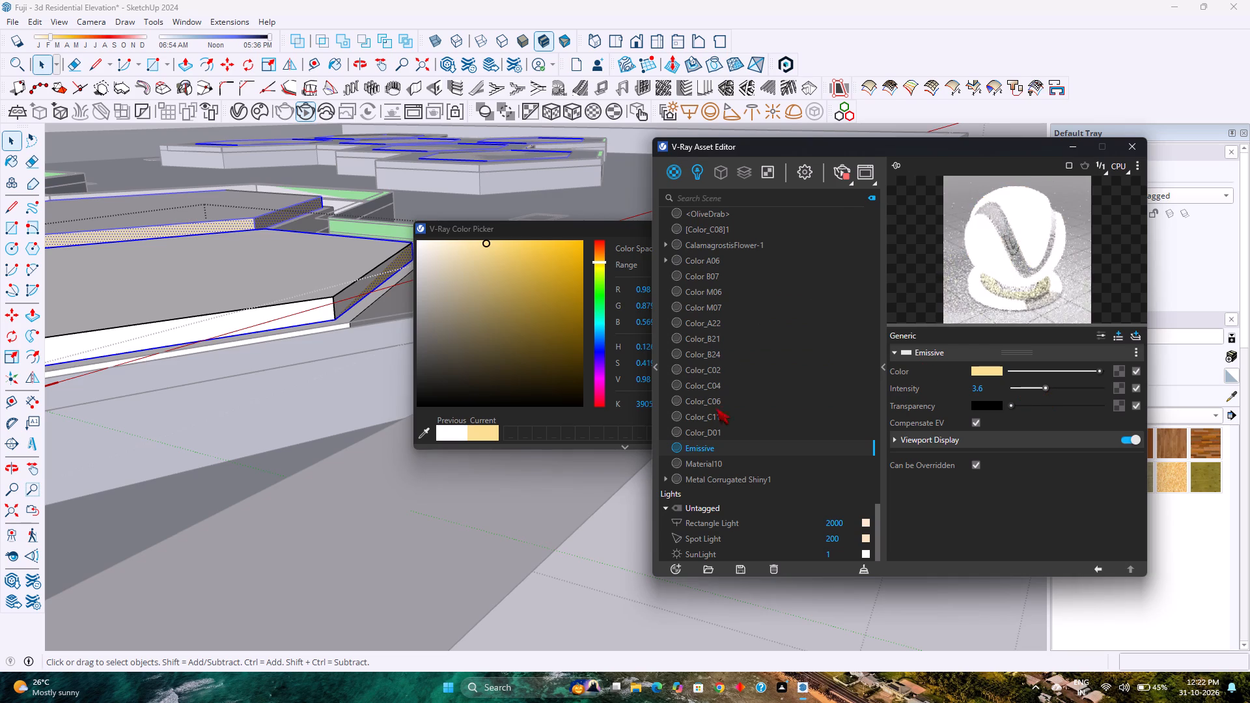
Rename the Emissive material as False Ceiling Light.
right_click(700, 449)
left_click(751, 357)
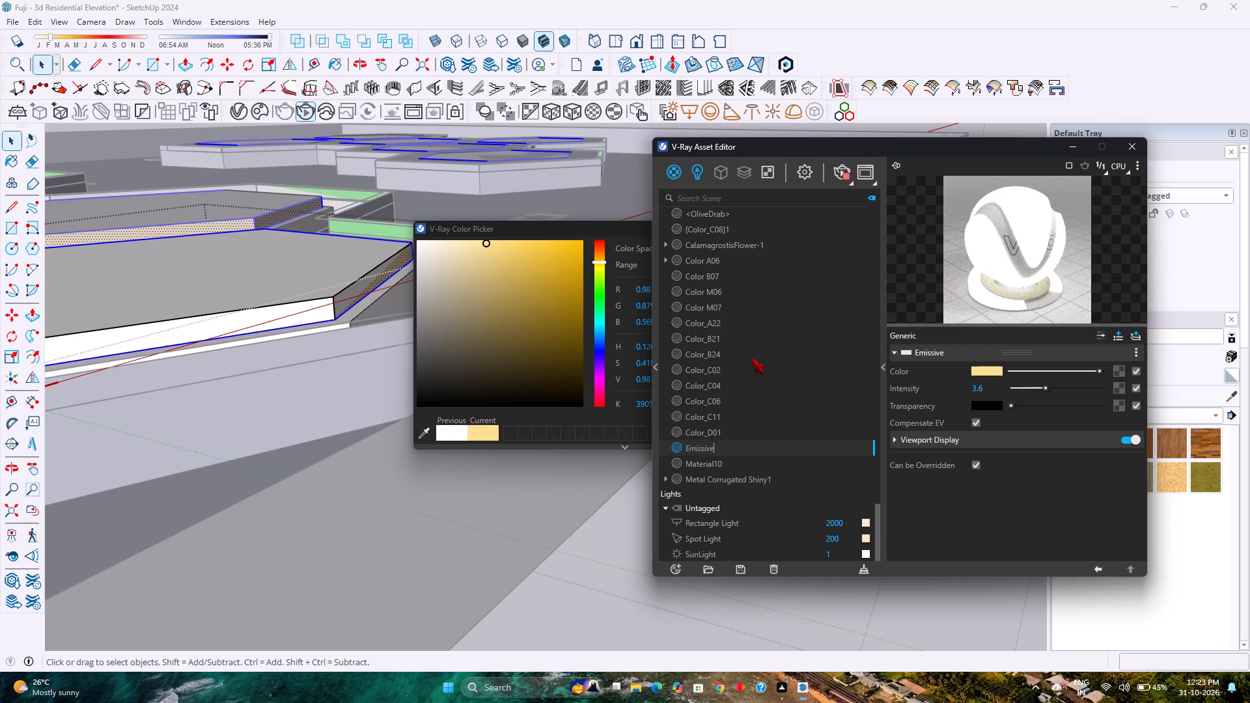
key("BackSpace")
key("BackSpace")
key("BackSpace")
key("BackSpace")
key("BackSpace")
key("BackSpace")
key("BackSpace")
key("BackSpace")
key("BackSpace")
key("BackSpace")
key("BackSpace")
key("BackSpace")
type("False")
key("space")
type("Ceiling Light")
key("Return")
Set the False Ceiling Light material's emissive intensity to 5.5.
left_click_drag(1046, 390, 1062, 393)
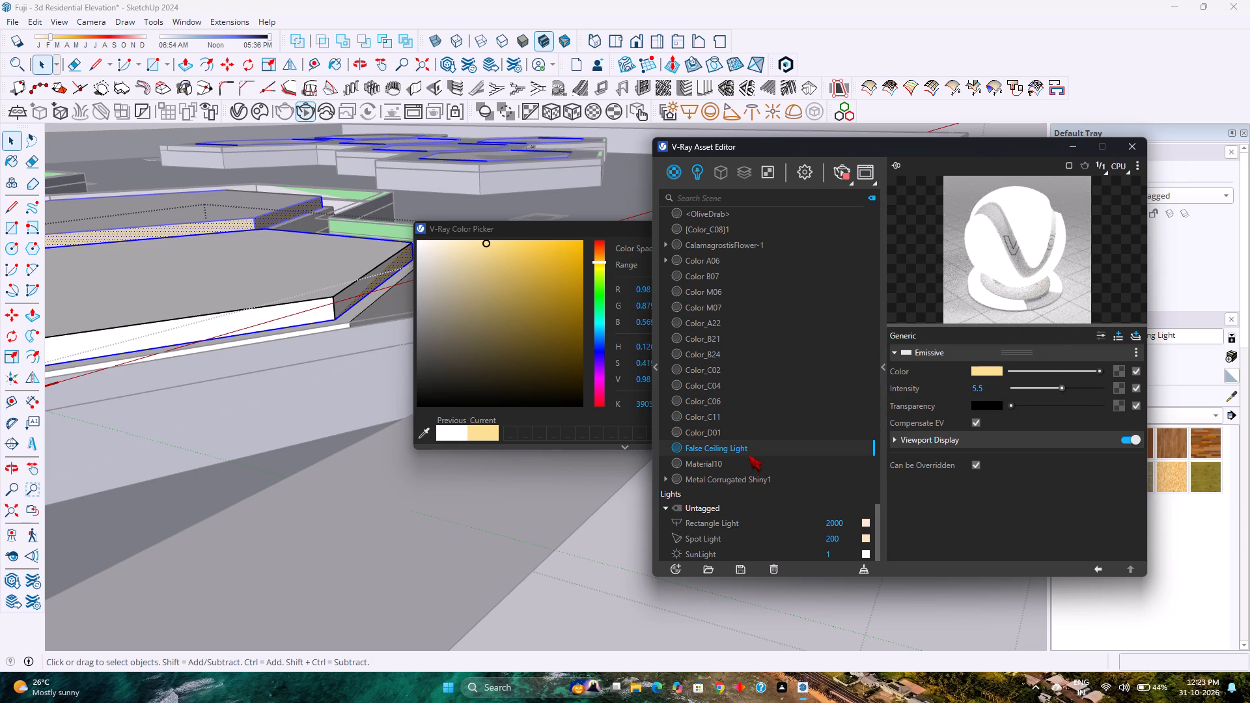
Apply the False Ceiling Light material to the selected side faces and close the V-Ray material and colour windows.
right_click(734, 450)
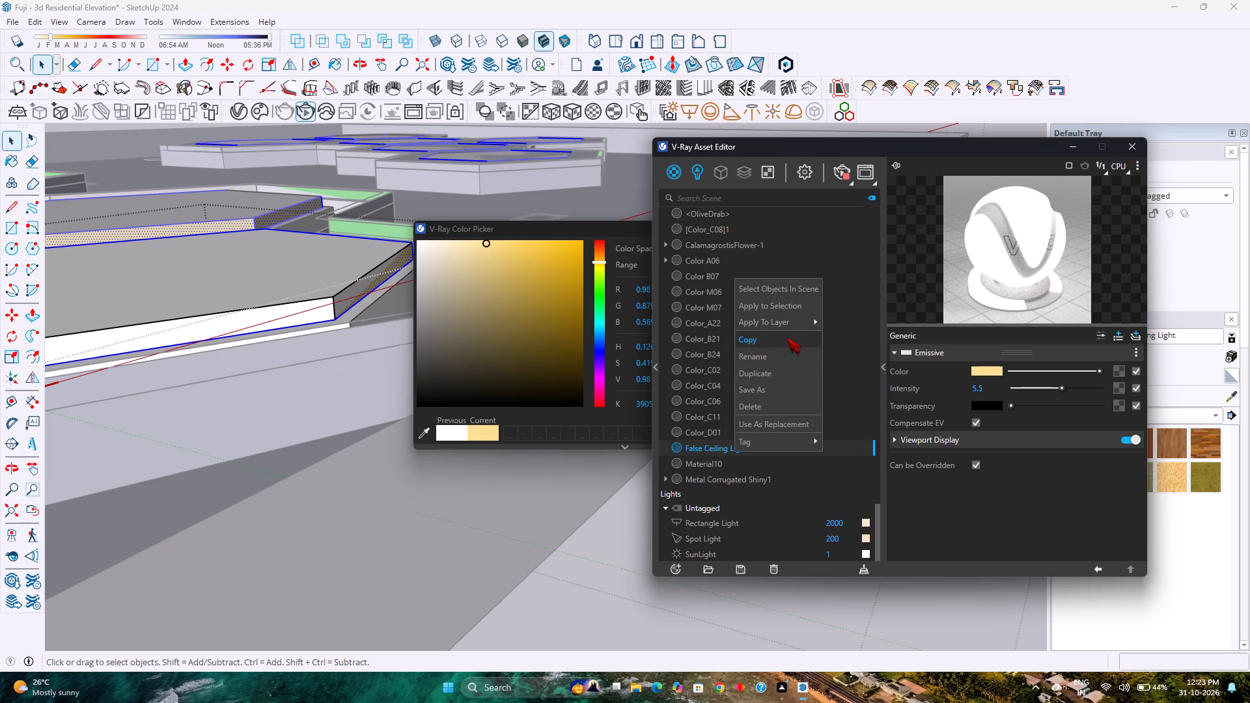
left_click(771, 307)
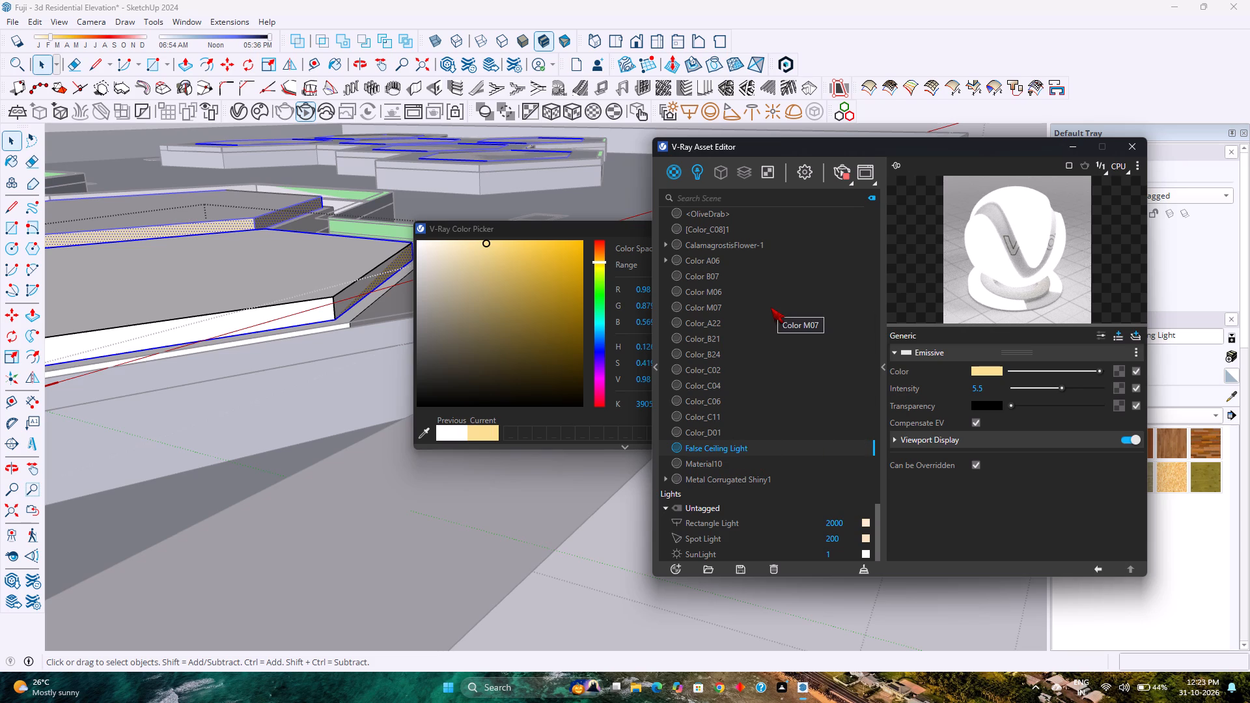
left_click(1133, 154)
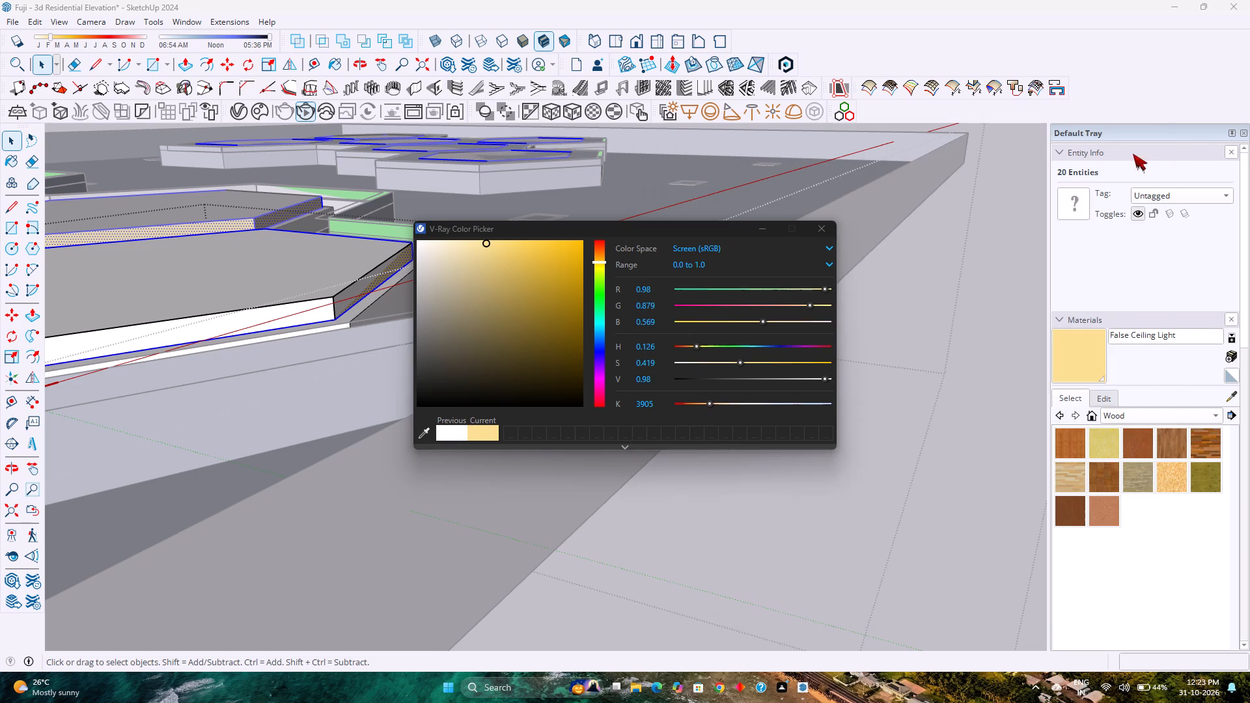
left_click(826, 226)
Examine the hexagonal panels' side faces across both clusters of the false ceiling.
scroll(780, 271, "down", 13)
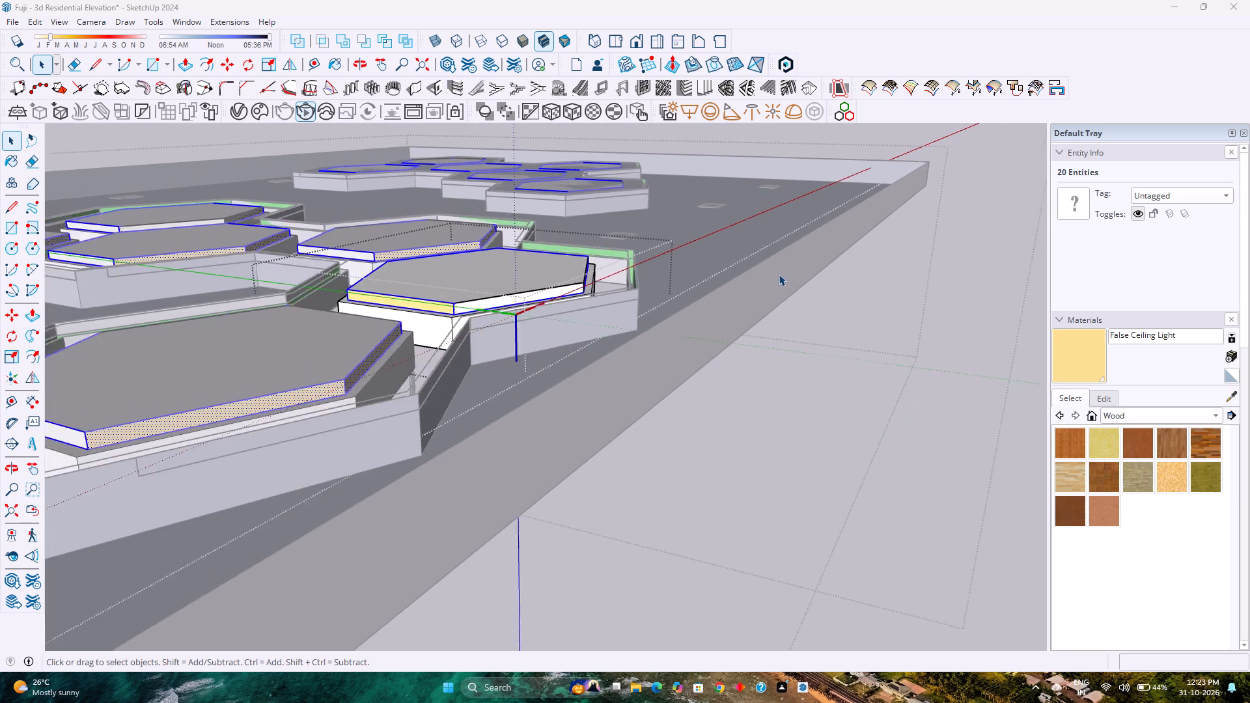
scroll(779, 274, "down", 4)
key("Escape")
scroll(479, 344, "down", 8)
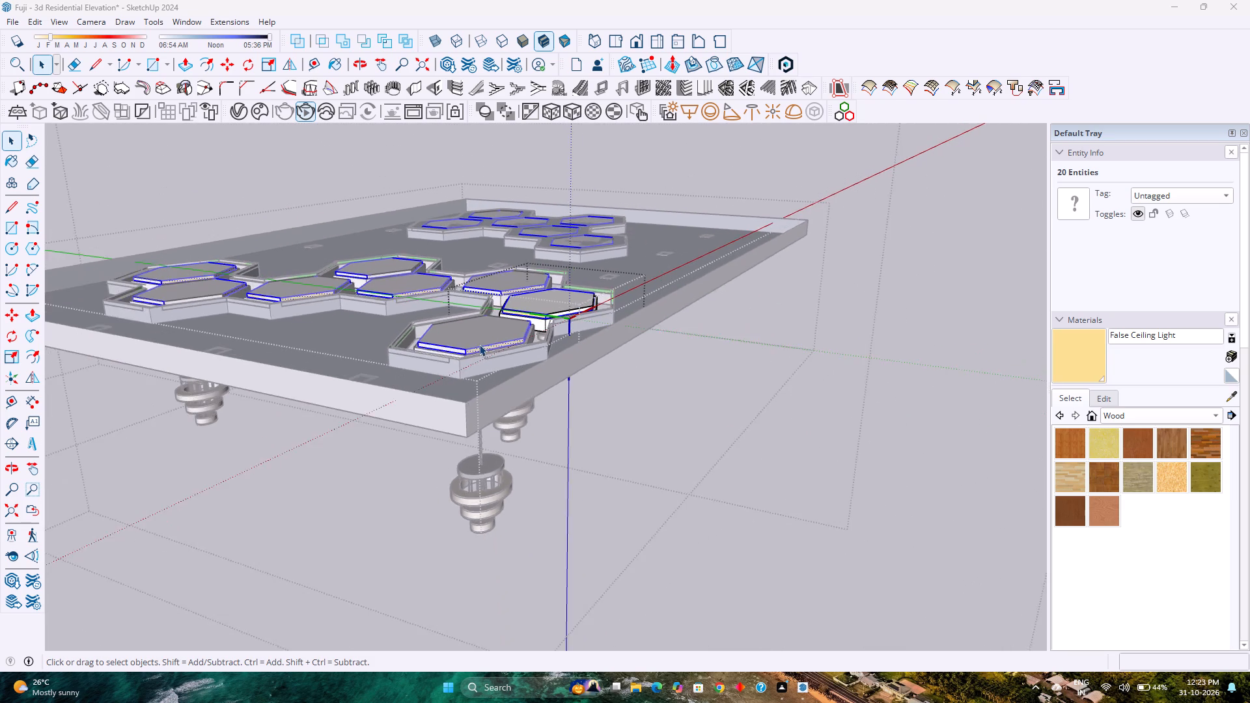
scroll(479, 344, "down", 3)
middle_click_drag(480, 347, 527, 437)
scroll(521, 387, "down", 12)
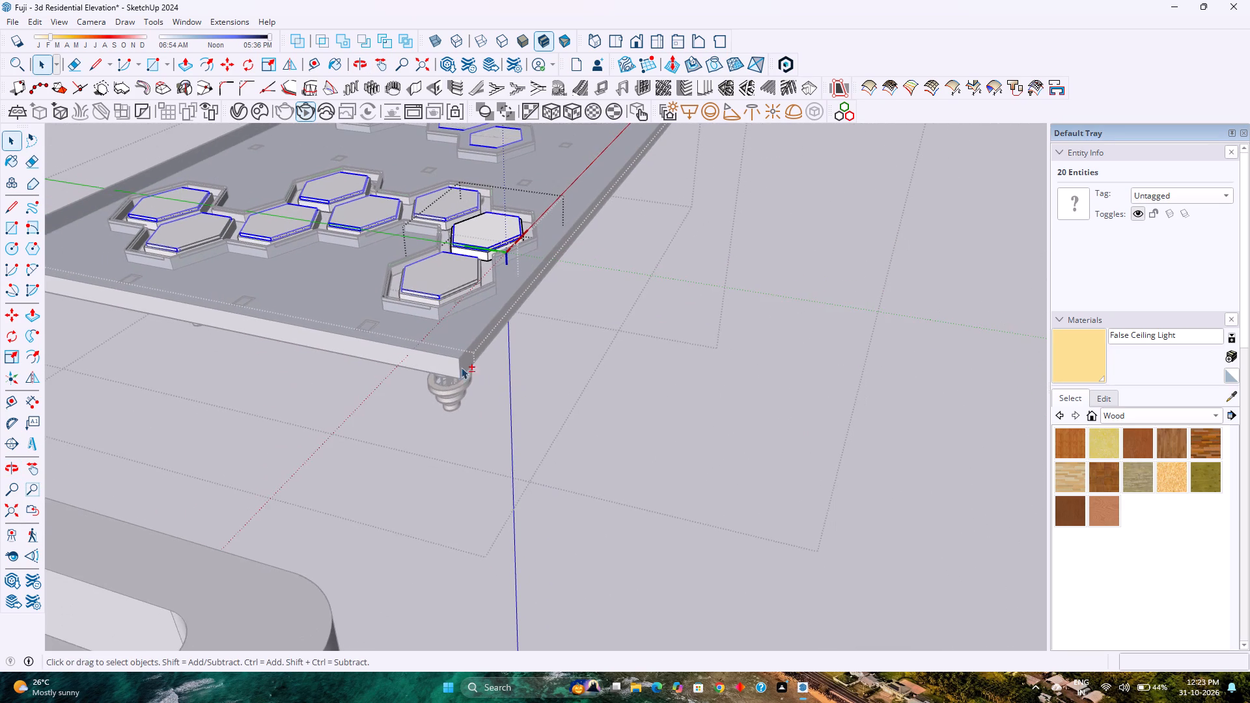
middle_click_drag(447, 366, 597, 547, "shift")
scroll(564, 420, "down", 8)
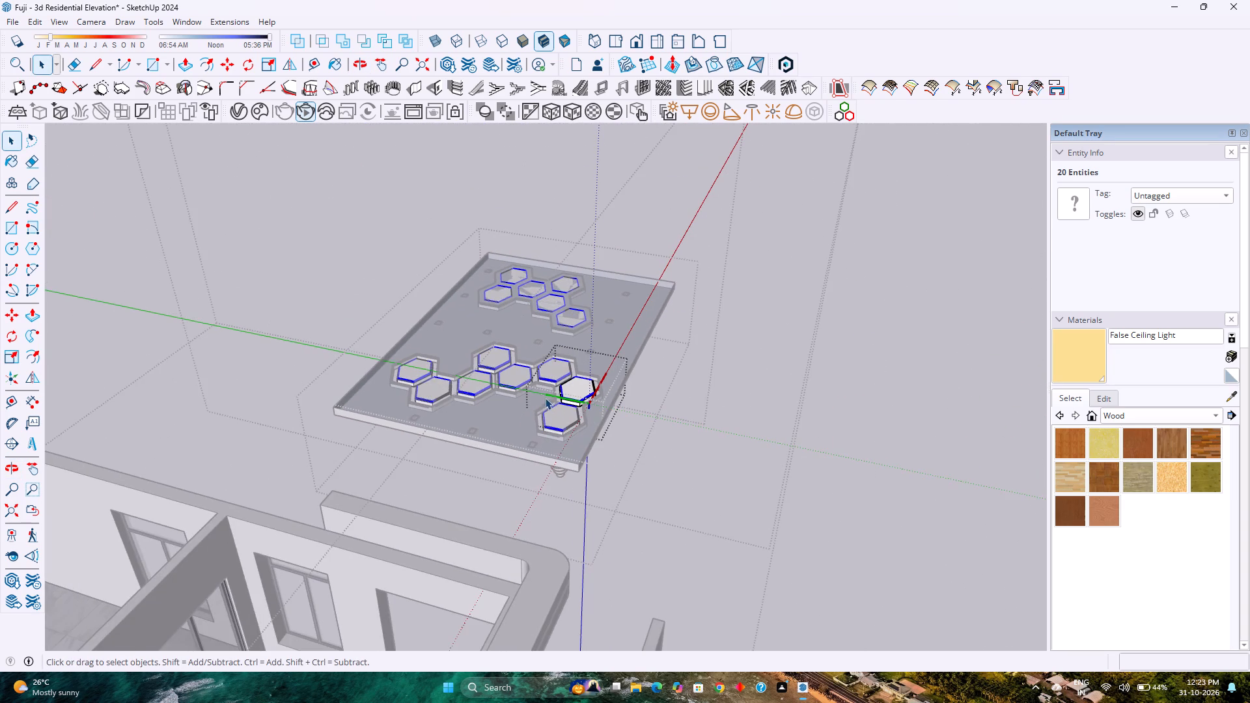
Unhide the last hidden geometry of the false ceiling so its top surface is restored, and exit the ceiling group.
scroll(433, 346, "up", 13)
scroll(555, 532, "up", 4)
scroll(408, 544, "up", 12)
middle_click_drag(382, 545, 308, 505)
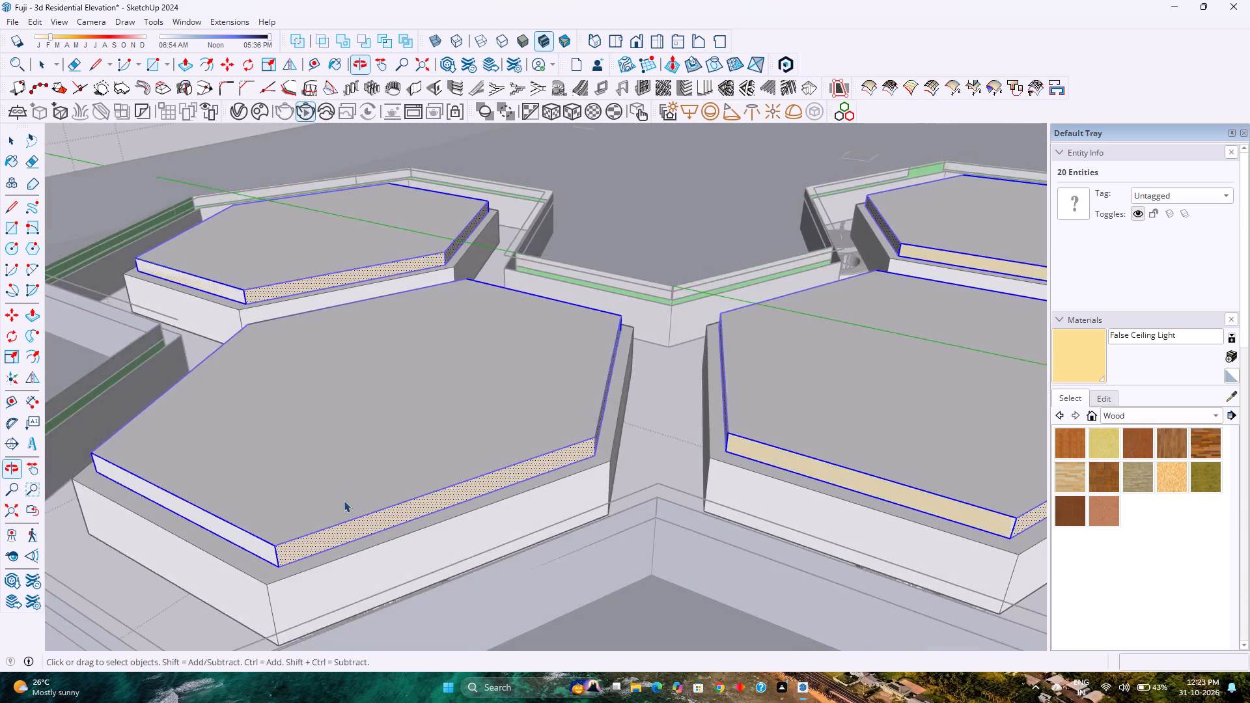
middle_click_drag(354, 499, 396, 495)
scroll(407, 491, "down", 20)
scroll(407, 491, "down", 2)
key("Escape")
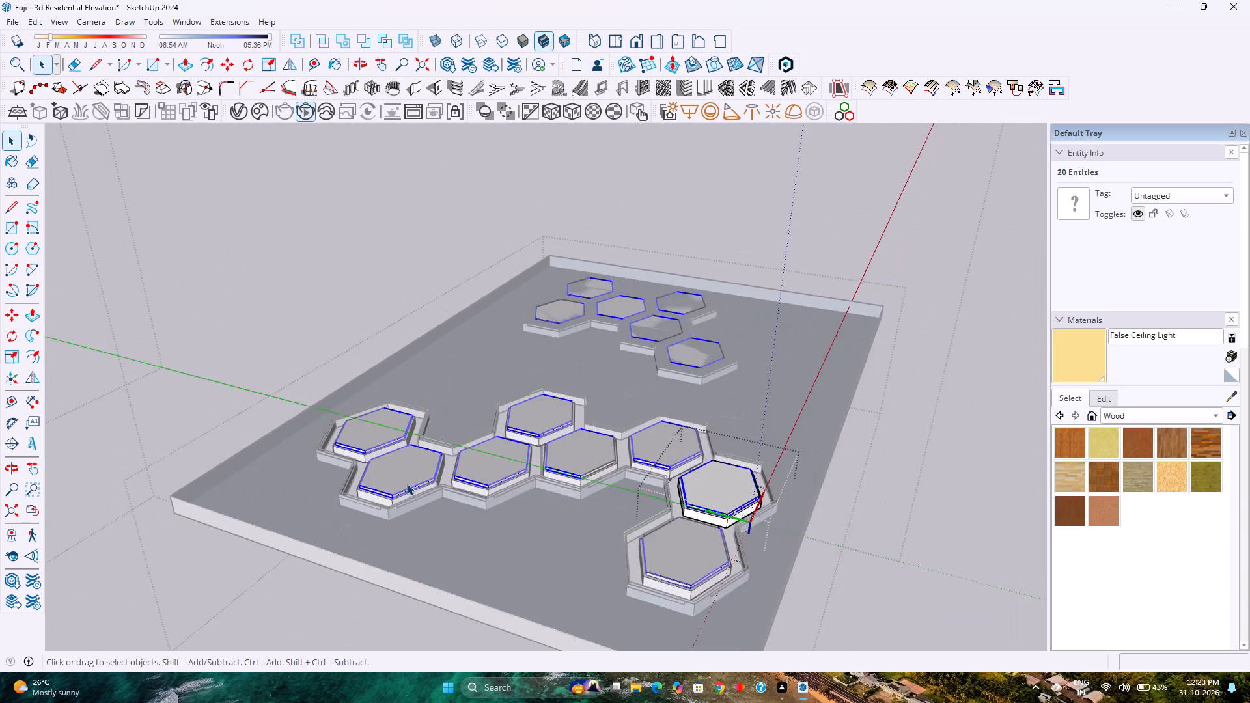
scroll(408, 476, "up", 4)
scroll(409, 475, "down", 3)
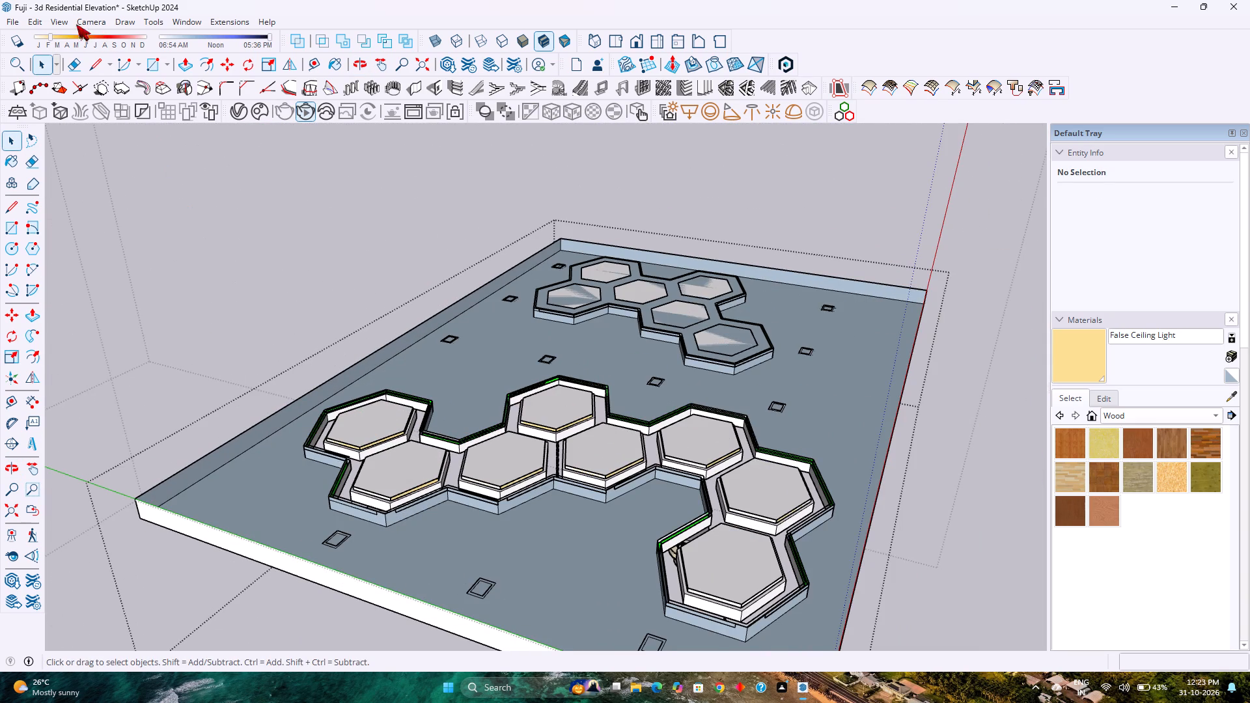
left_click(24, 18)
left_click(33, 22)
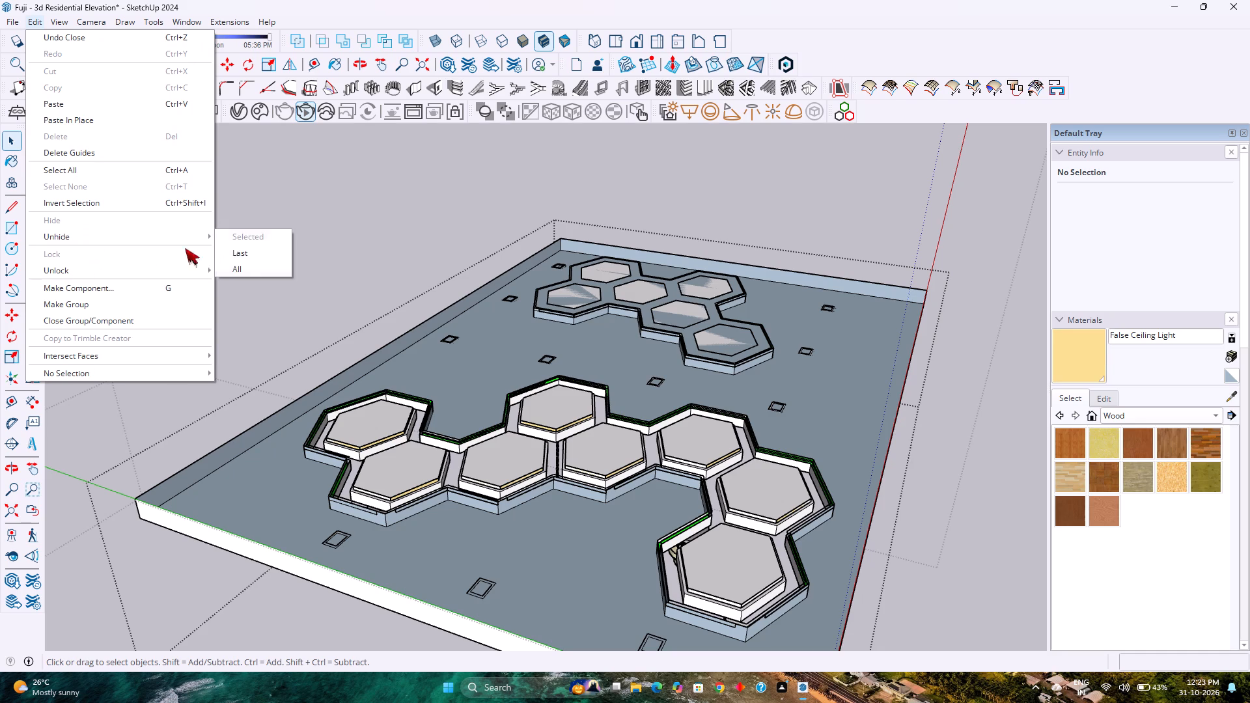
left_click(230, 256)
scroll(419, 443, "down", 9)
key("Escape")
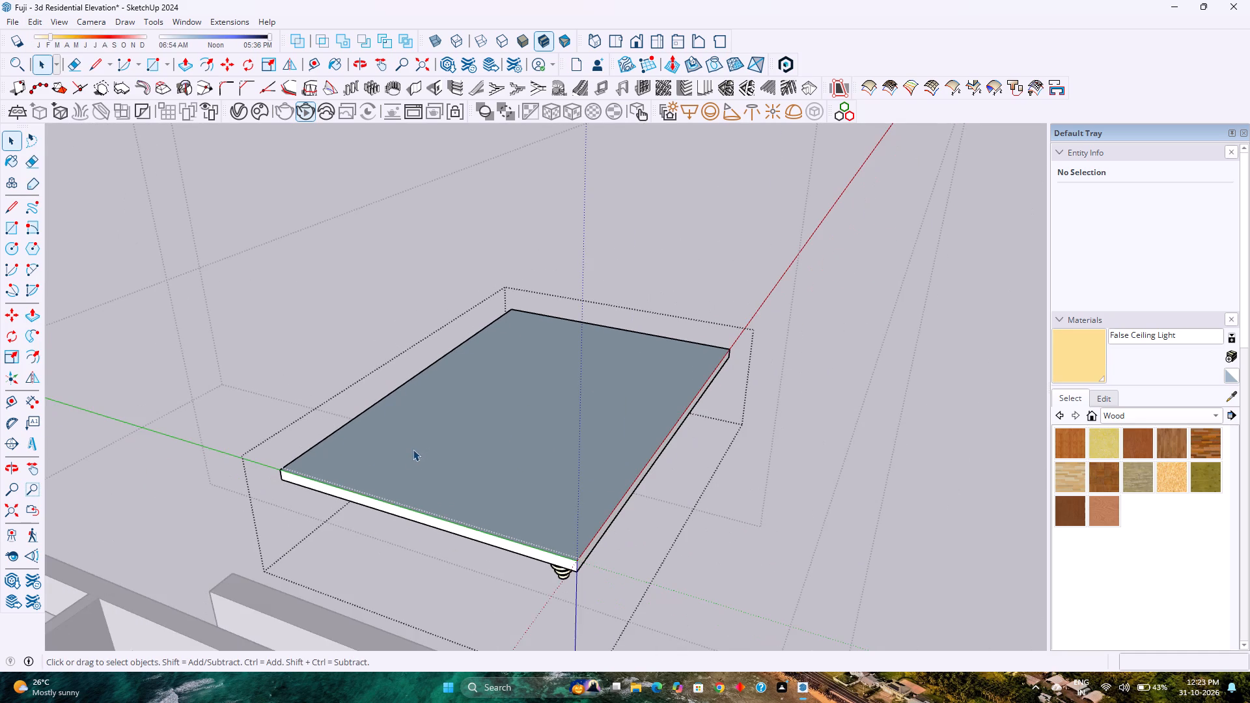
Move the false ceiling group 30' along the red axis back into the upper-floor living room.
middle_click_drag(400, 470, 470, 422)
scroll(495, 422, "down", 4)
left_click(517, 461)
scroll(511, 478, "up", 1)
middle_click_drag(511, 478, 398, 475)
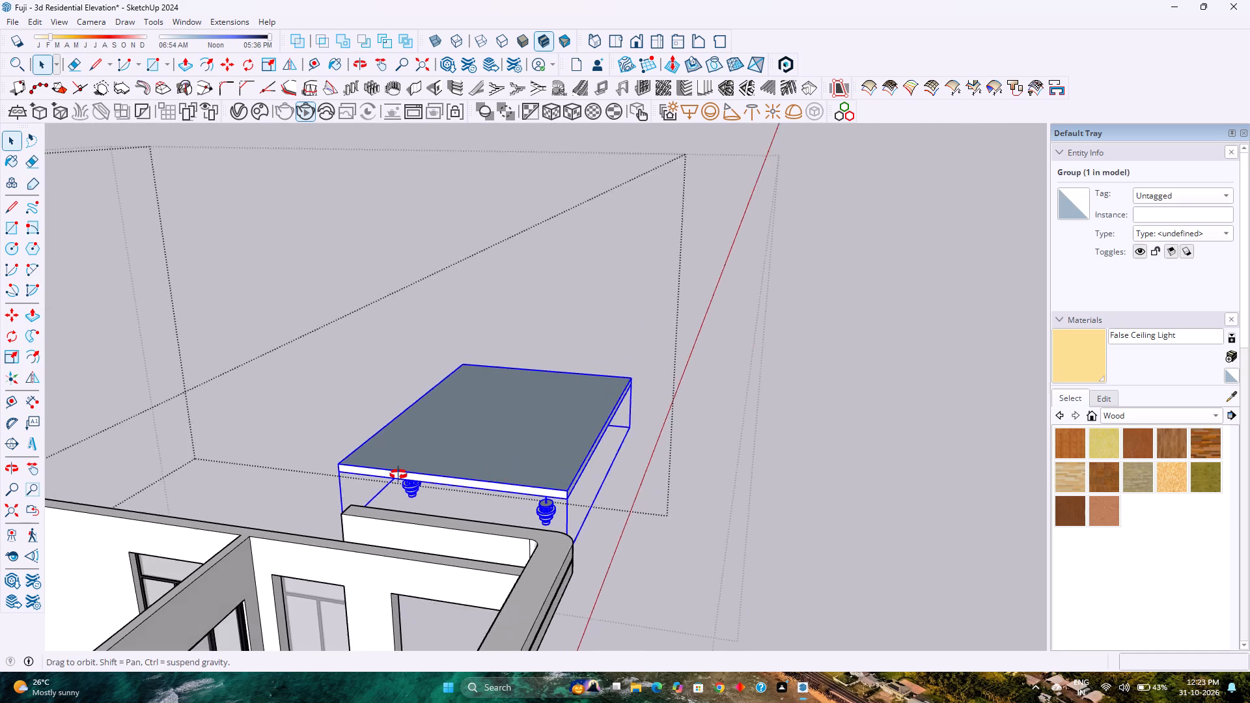
middle_click_drag(398, 475, 137, 462)
key("m")
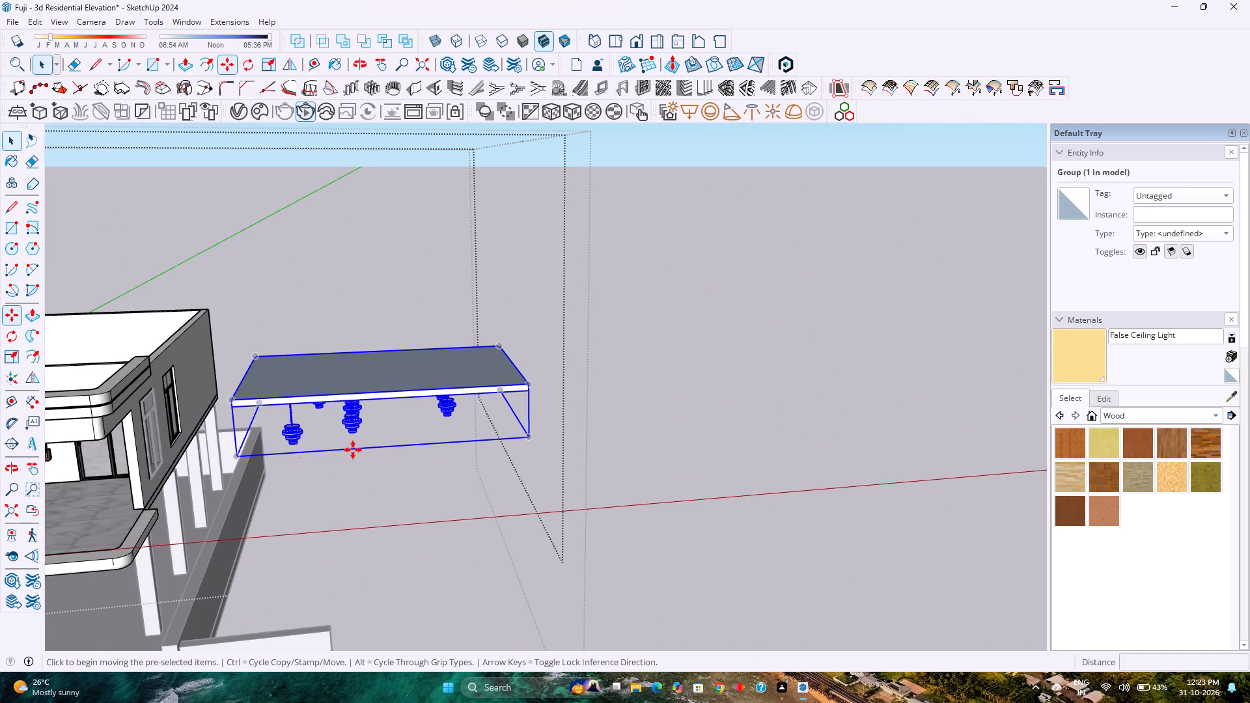
left_click(531, 383)
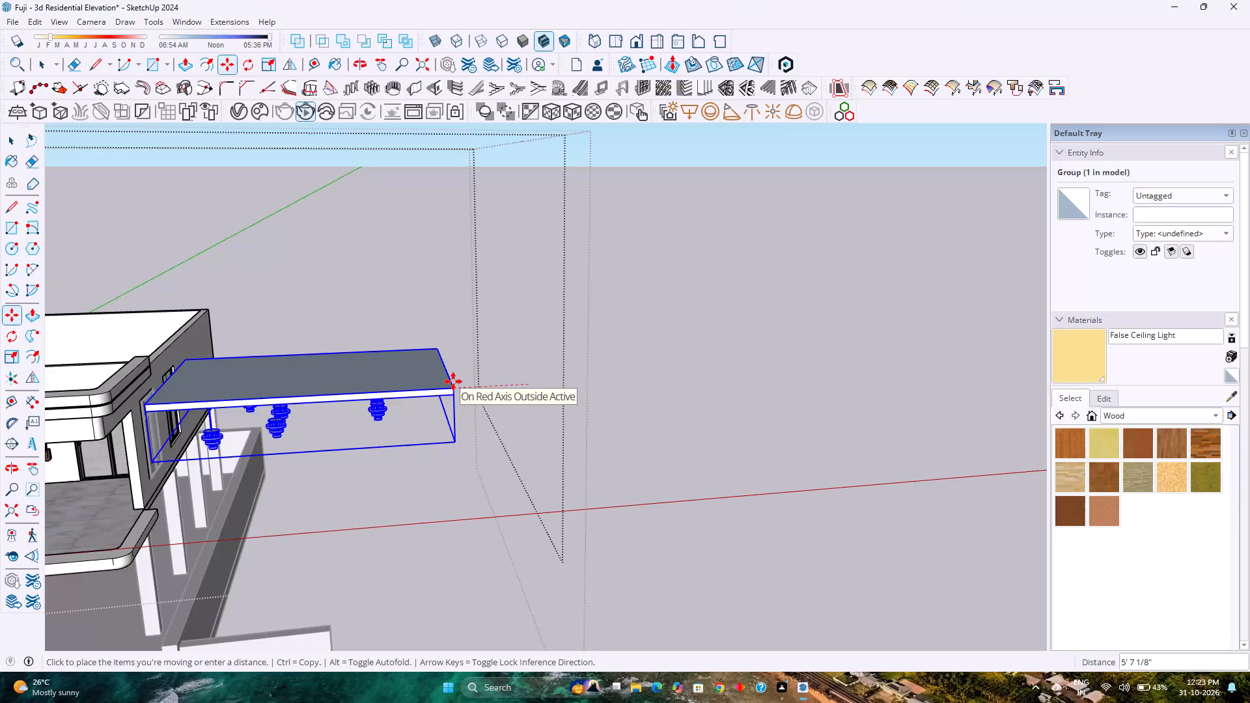
key("Right")
type("25'")
key("Return")
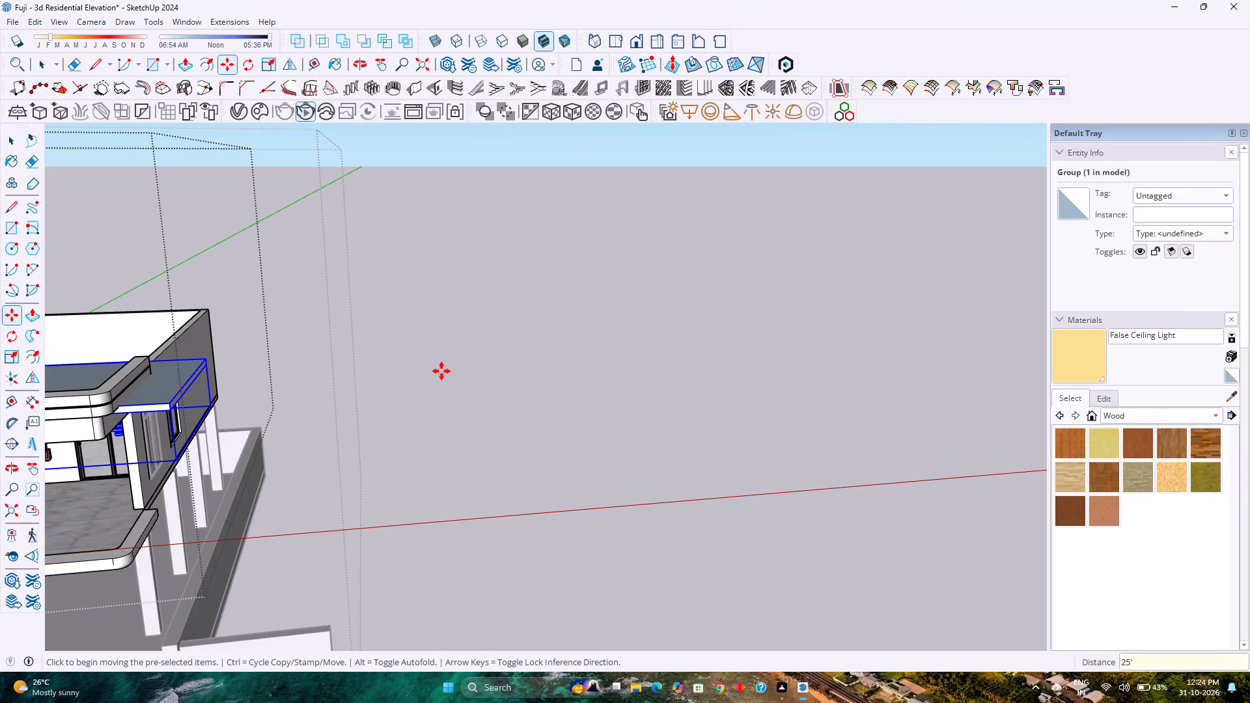
key("3")
type("0'")
key("Return")
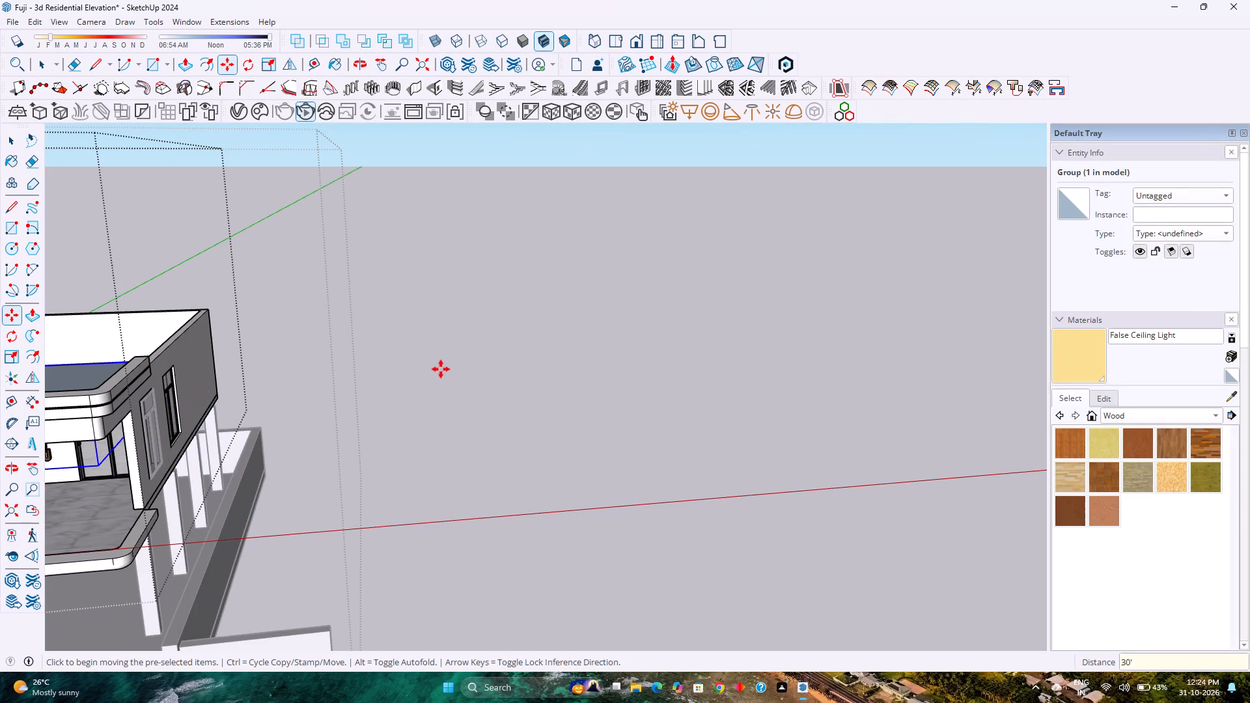
key("space")
key("Escape")
Frame the upper-floor living room from the open front and check the ceiling panels in the V-Ray interactive render.
scroll(436, 373, "down", 5)
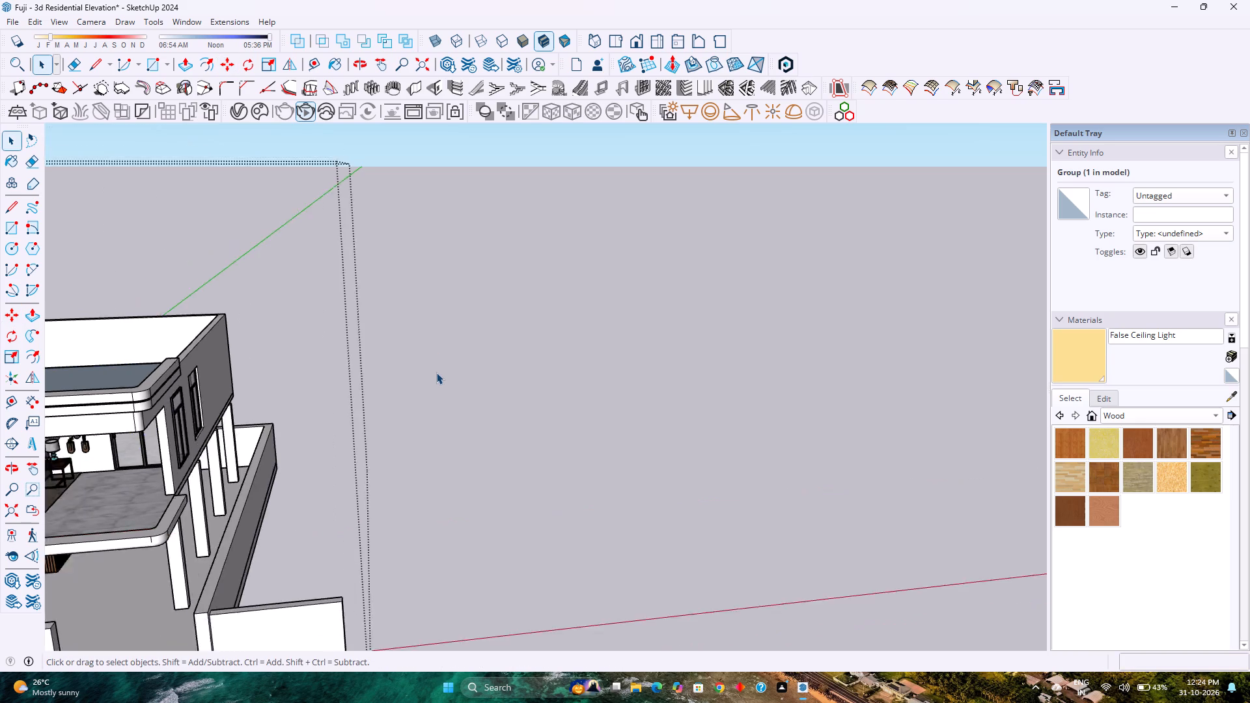
scroll(436, 372, "down", 3)
middle_click_drag(195, 456, 363, 518, "shift")
middle_click_drag(363, 507, 176, 455)
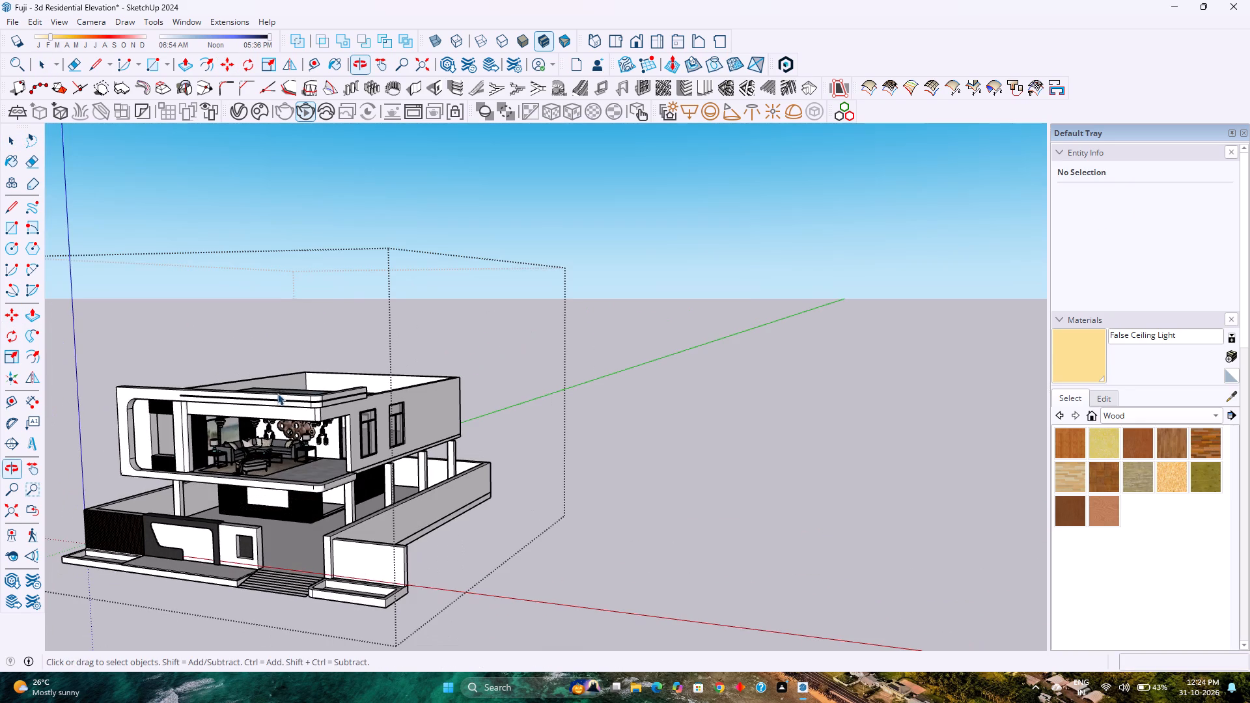
scroll(277, 393, "up", 12)
middle_click_drag(255, 468, 262, 427)
scroll(290, 374, "up", 6)
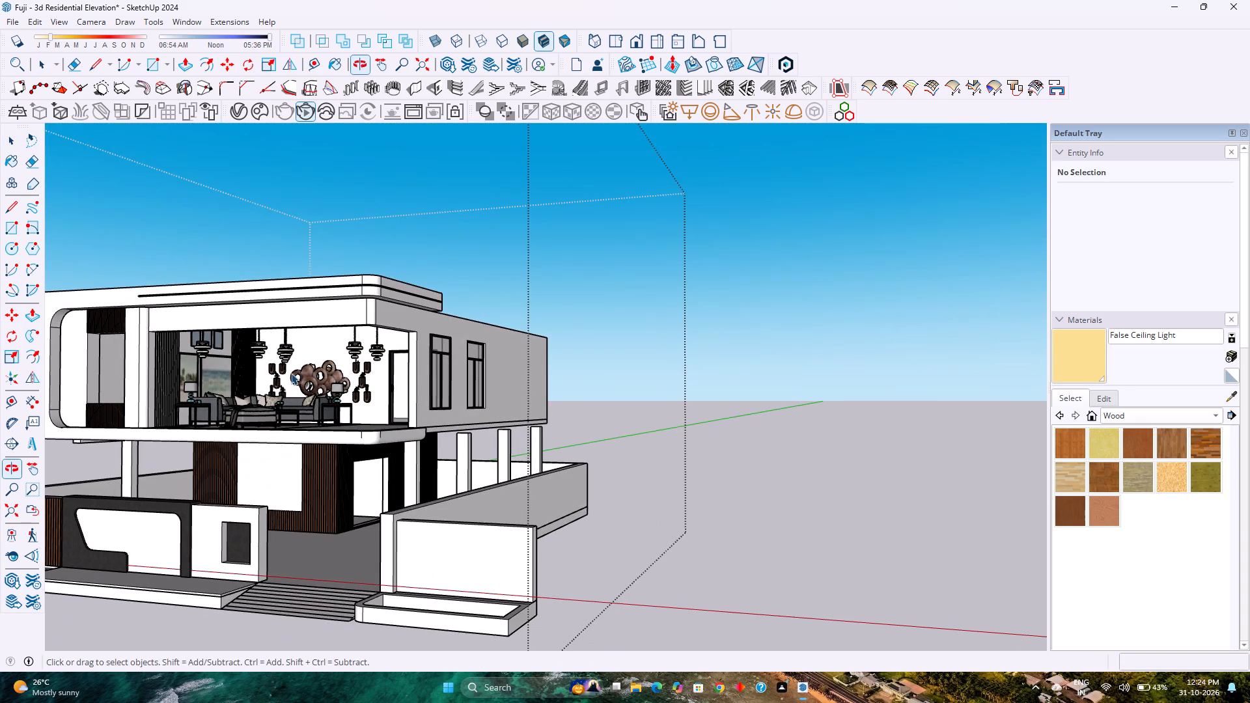
scroll(291, 373, "up", 6)
middle_click_drag(292, 372, 294, 437, "shift")
scroll(288, 426, "up", 1)
middle_click_drag(288, 426, 290, 391)
scroll(307, 367, "up", 2)
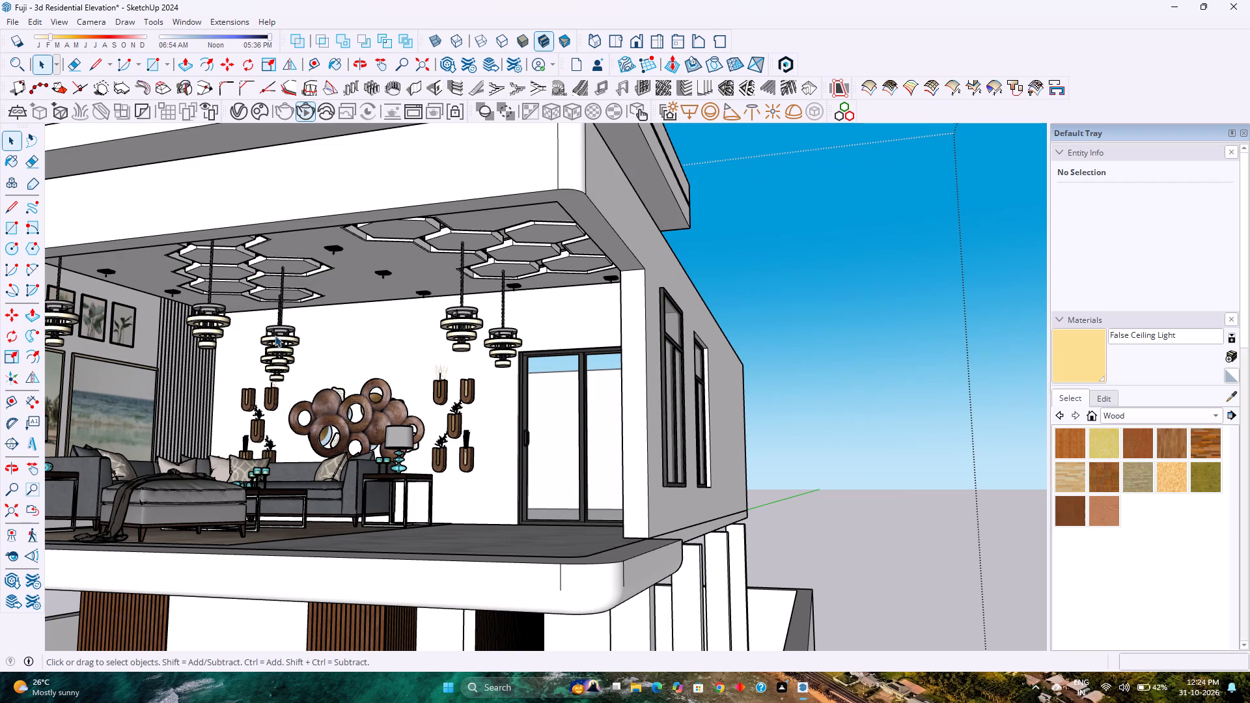
middle_click_drag(268, 348, 391, 368, "shift")
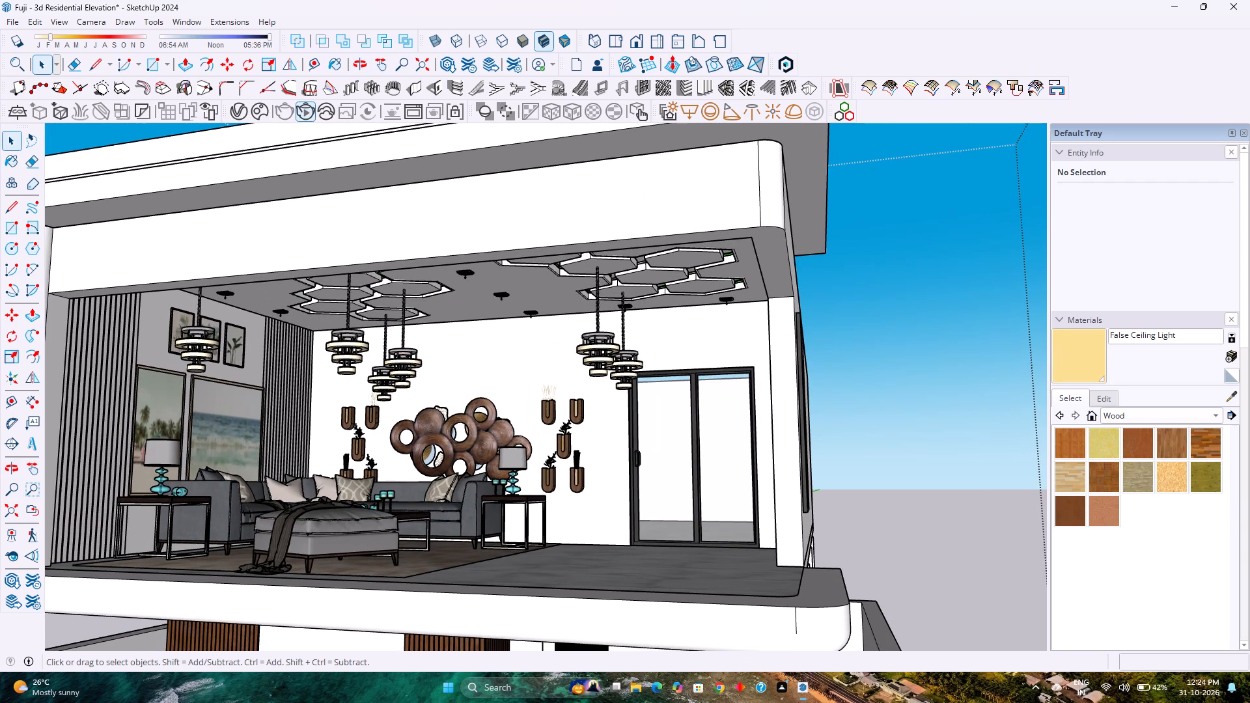
left_click(864, 625)
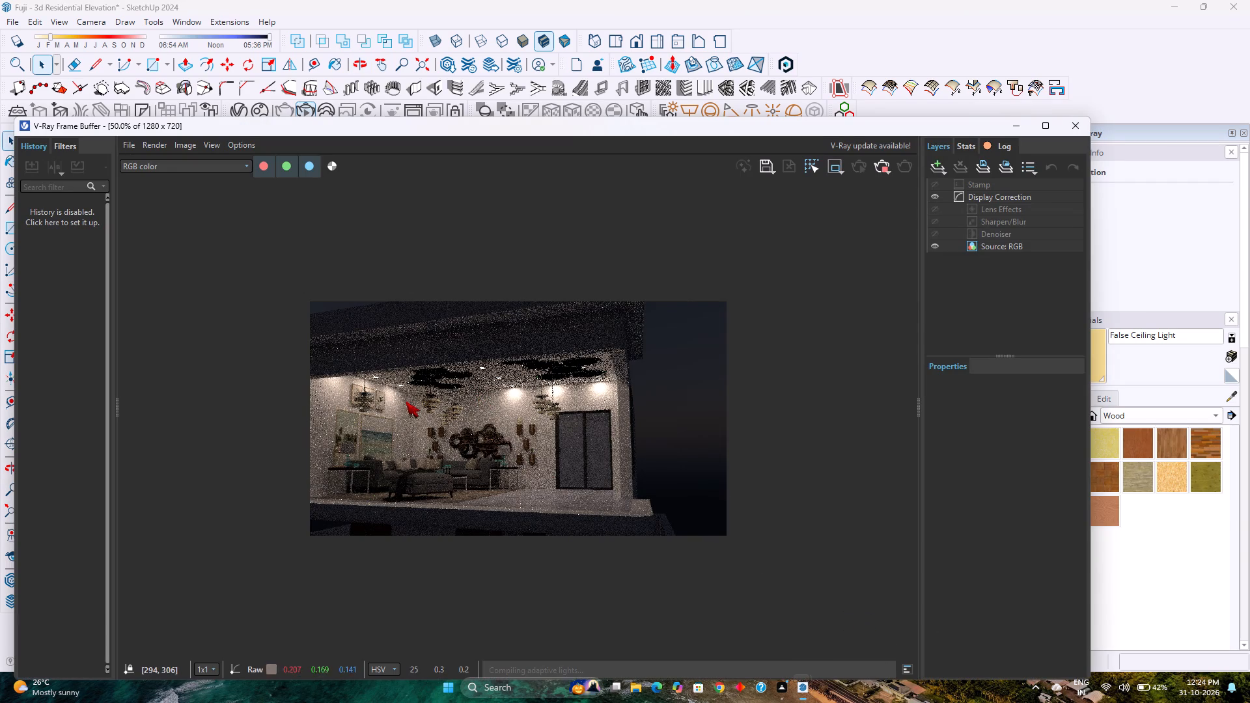
scroll(447, 396, "up", 4)
scroll(447, 398, "down", 3)
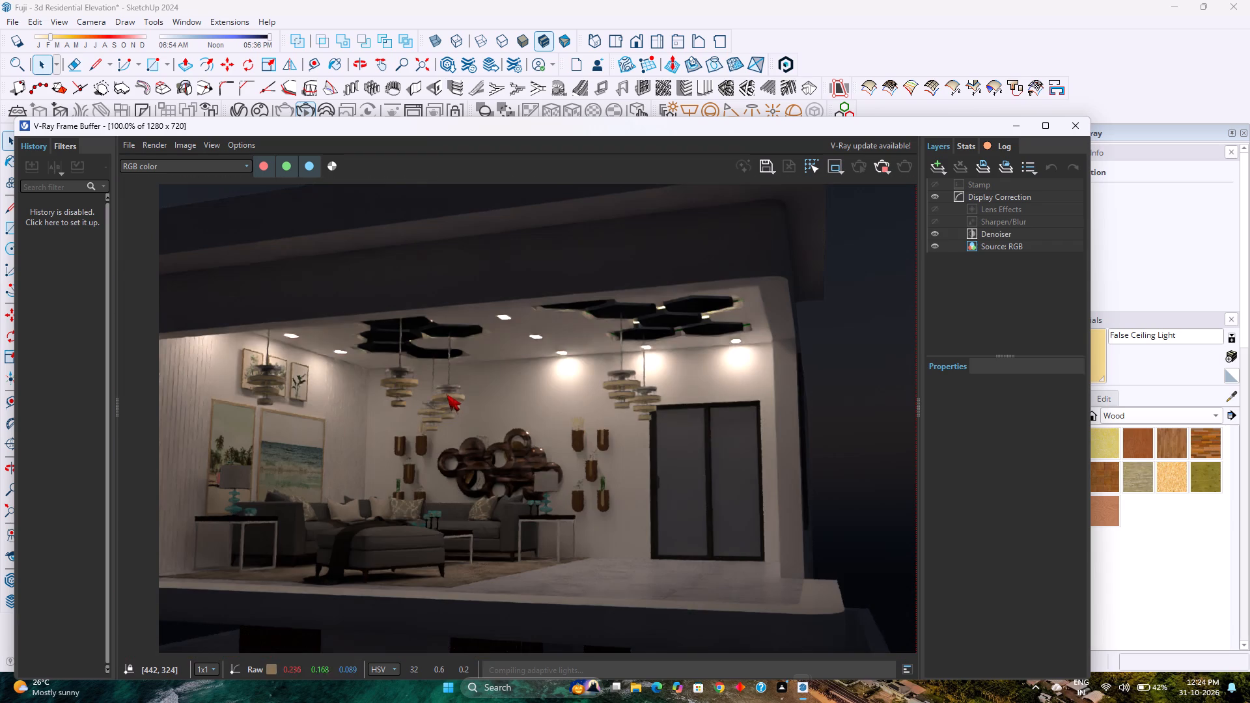
Test the False Ceiling Light material's emissive intensity at 10 and 100, set it to 1000, and close the V-Ray windows.
left_click(238, 114)
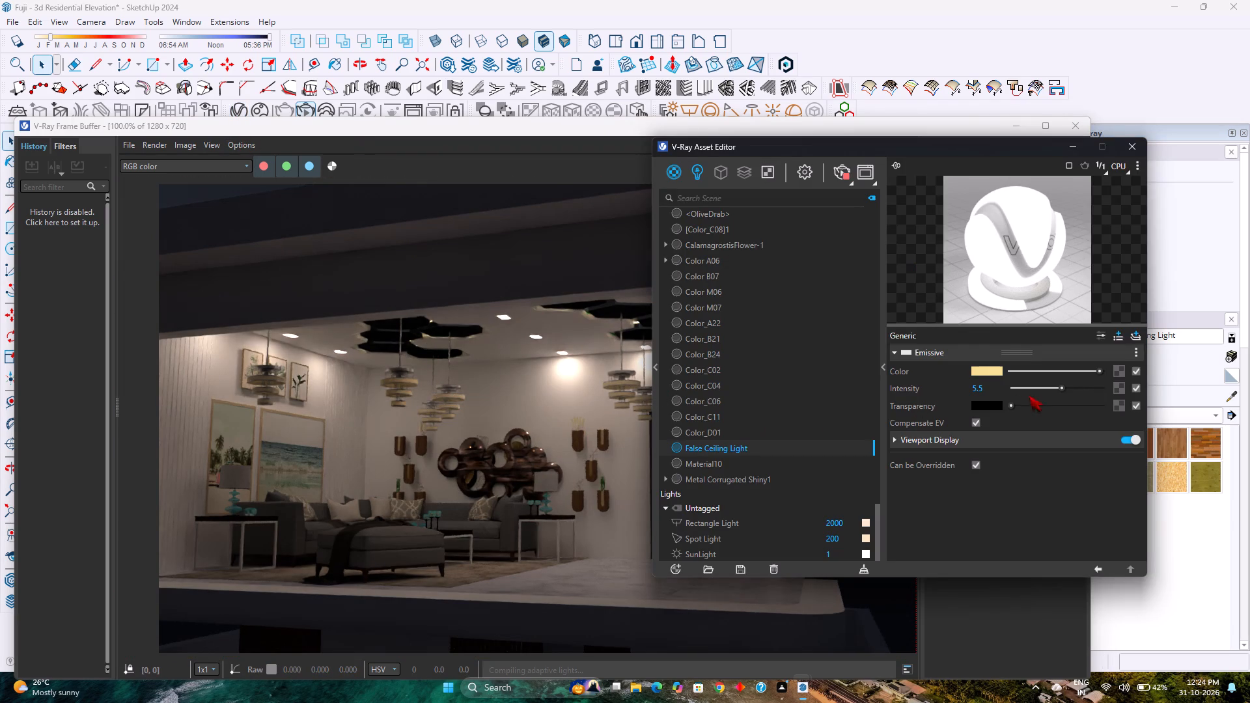
left_click_drag(1064, 387, 1115, 385)
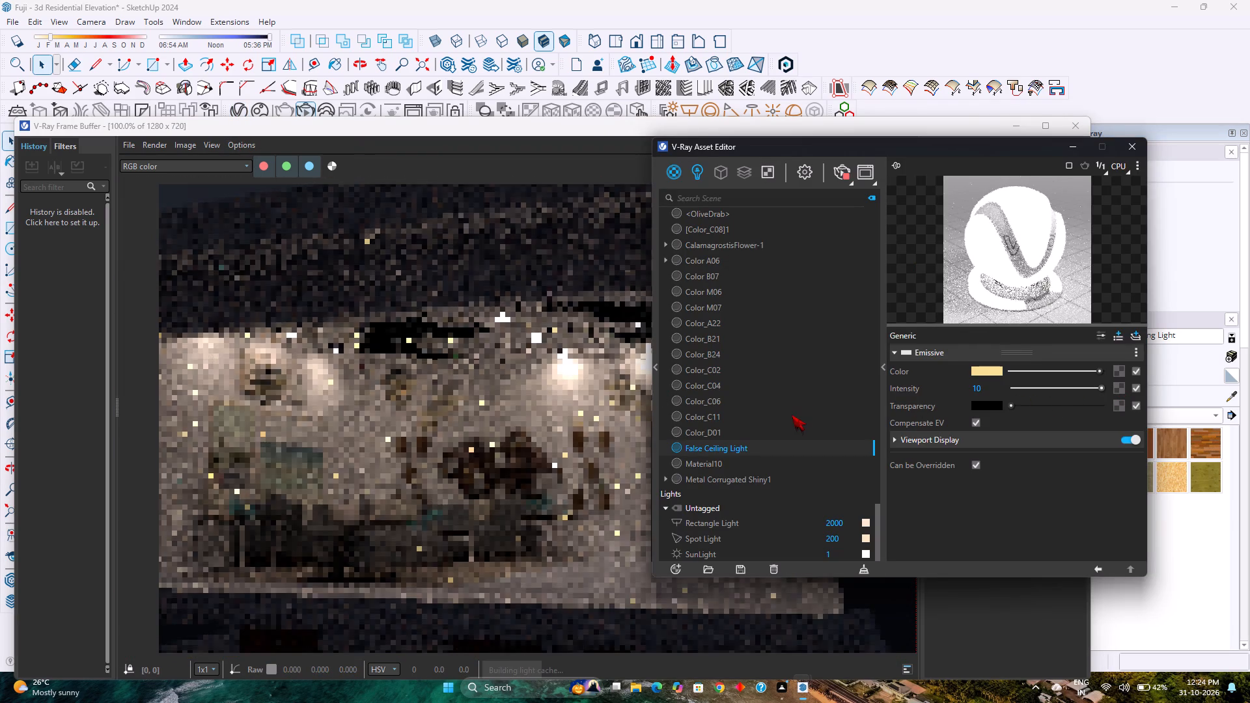
double_click(993, 393)
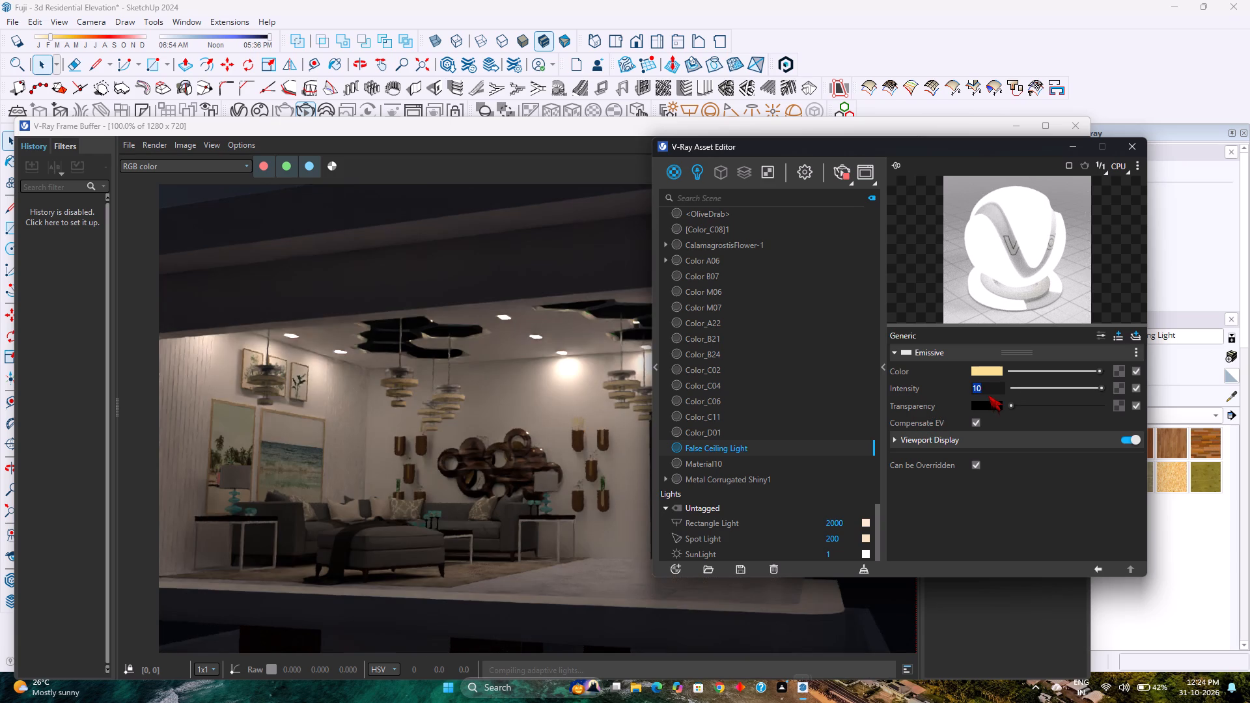
type("100")
key("Return")
key("Return")
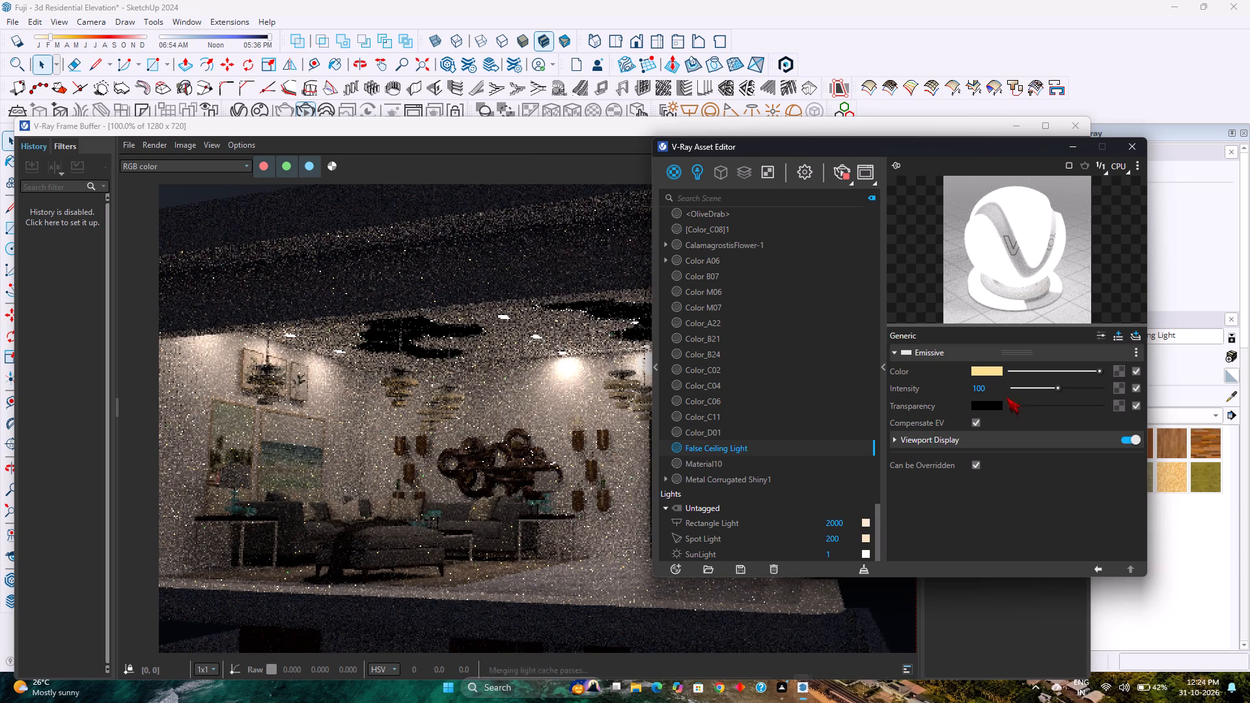
left_click(1001, 392)
key("0")
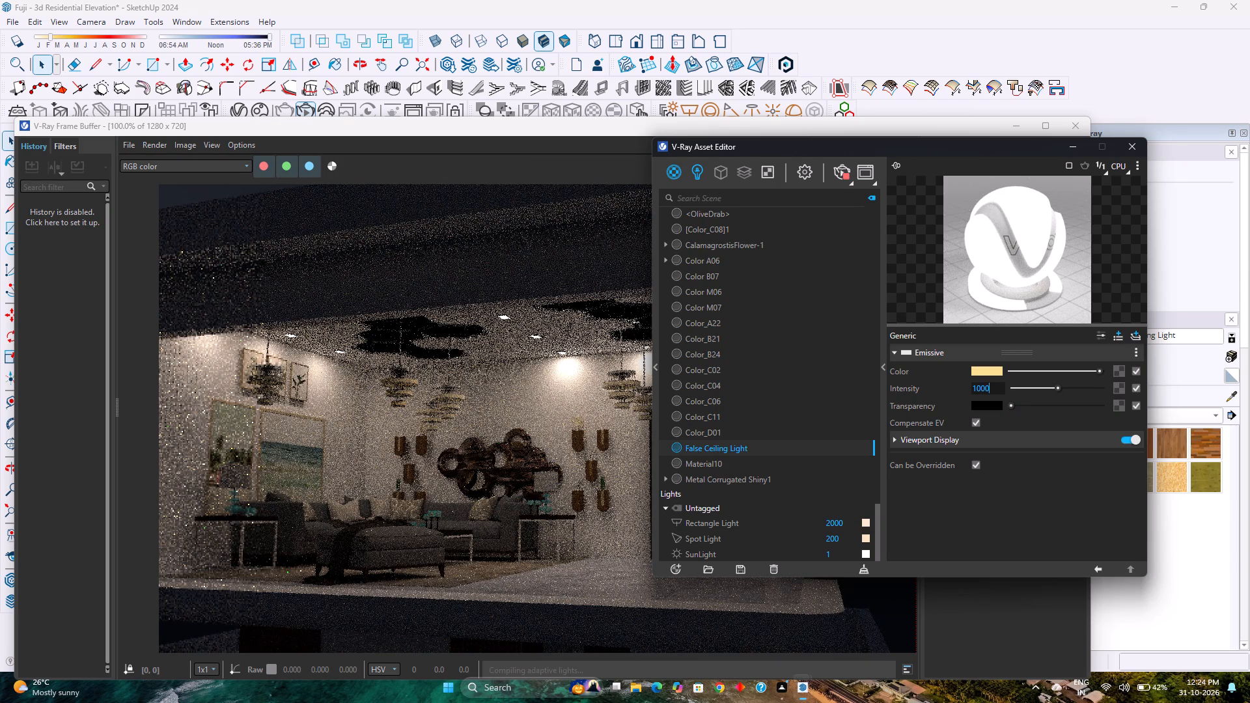
key("Return")
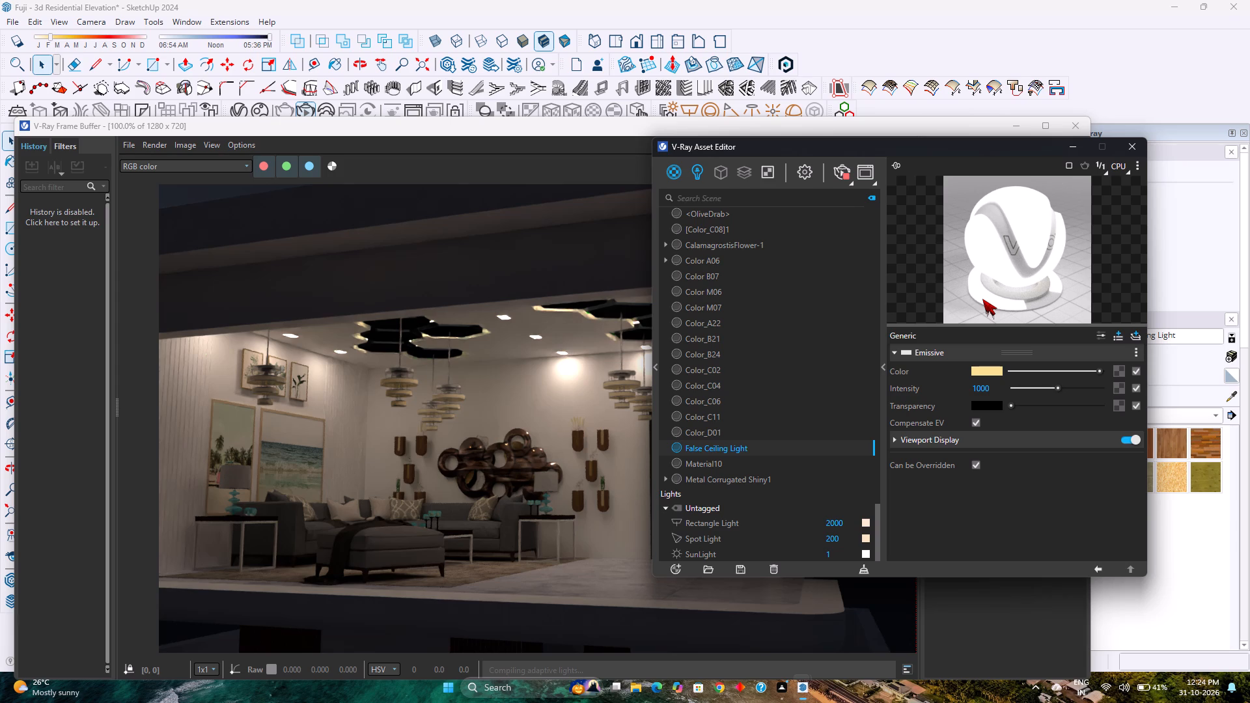
left_click(1134, 154)
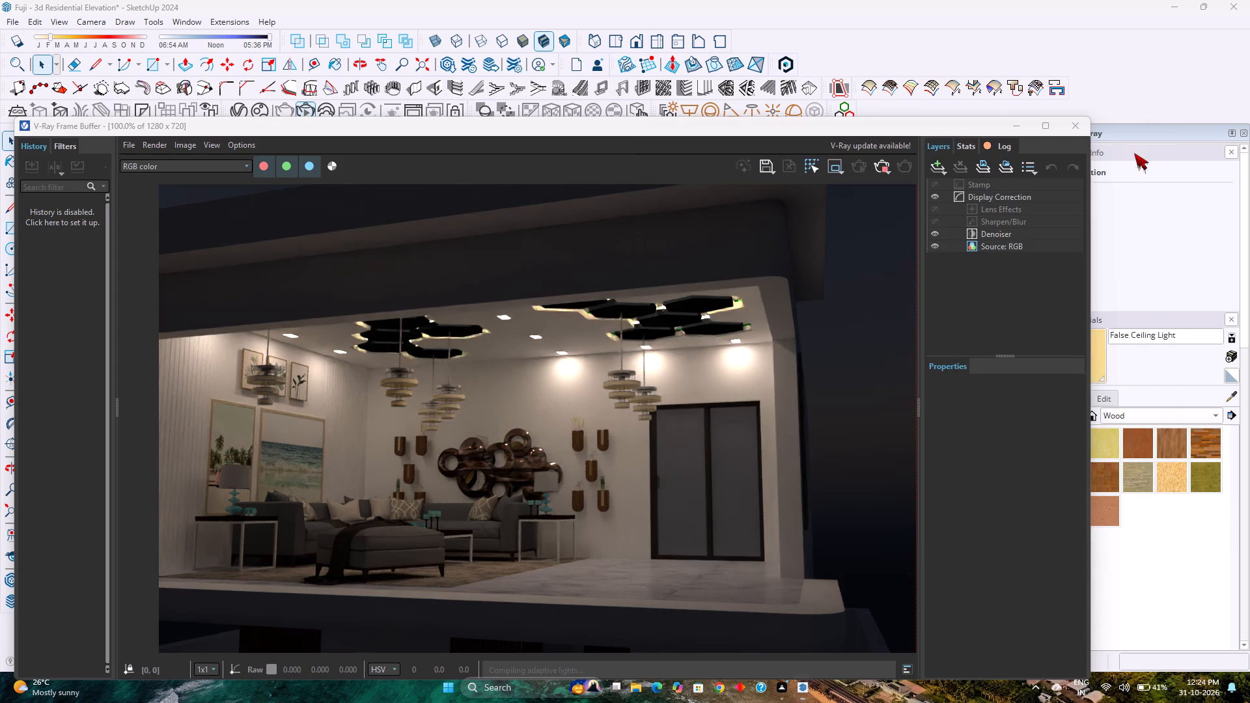
left_click(1077, 134)
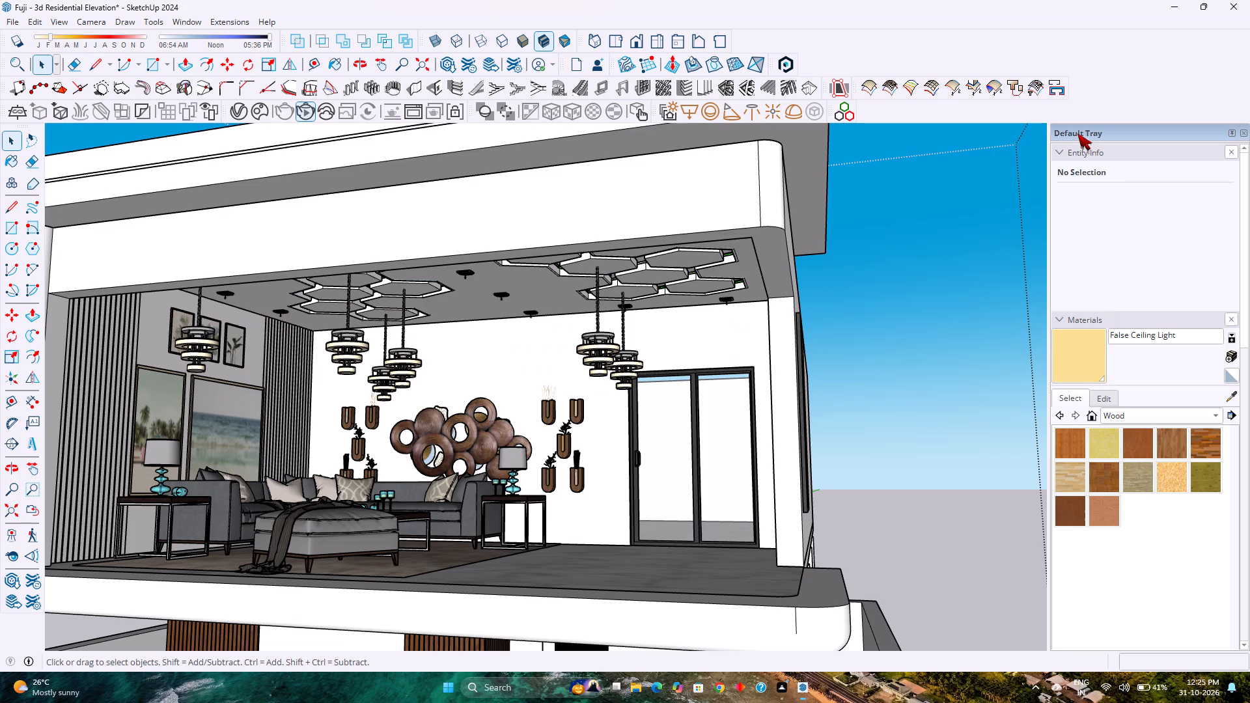
Examine the hexagonal ceiling panels and their emissive side strips from below inside the living room.
scroll(702, 289, "up", 4)
middle_click(690, 283)
middle_click_drag(685, 281, 665, 235)
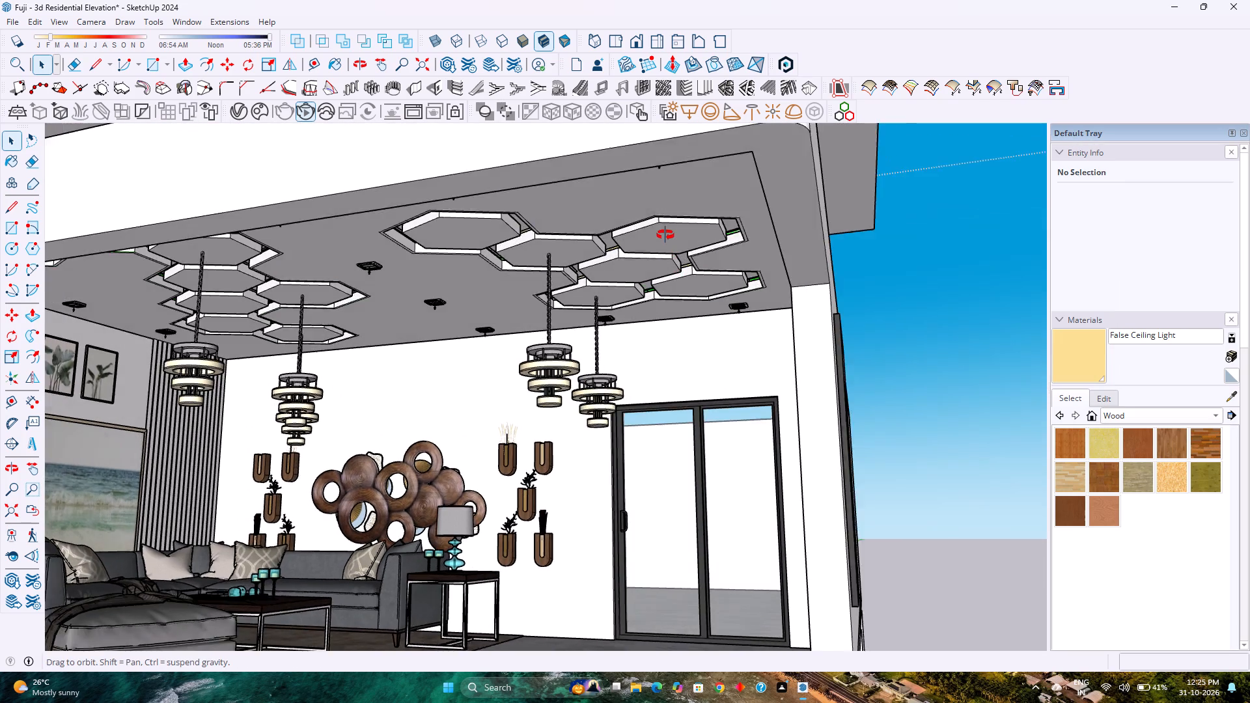
middle_click_drag(665, 235, 665, 232)
scroll(650, 252, "up", 7)
double_click(648, 266)
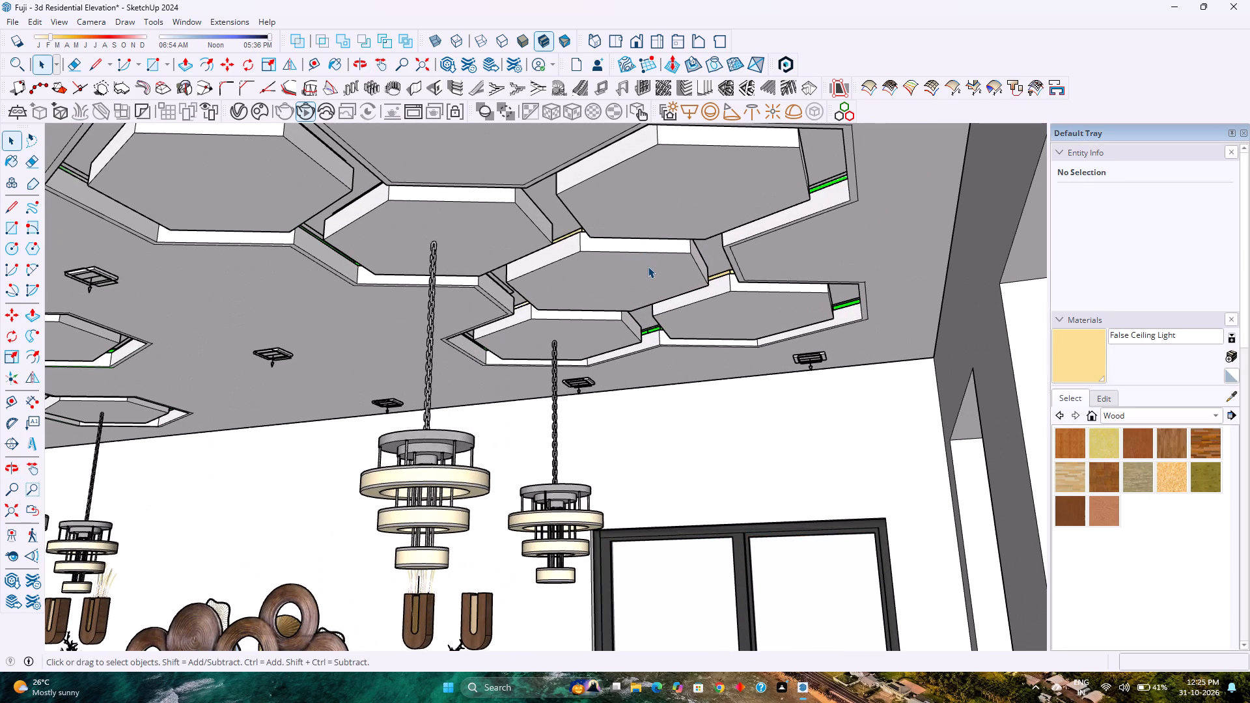
scroll(648, 266, "up", 6)
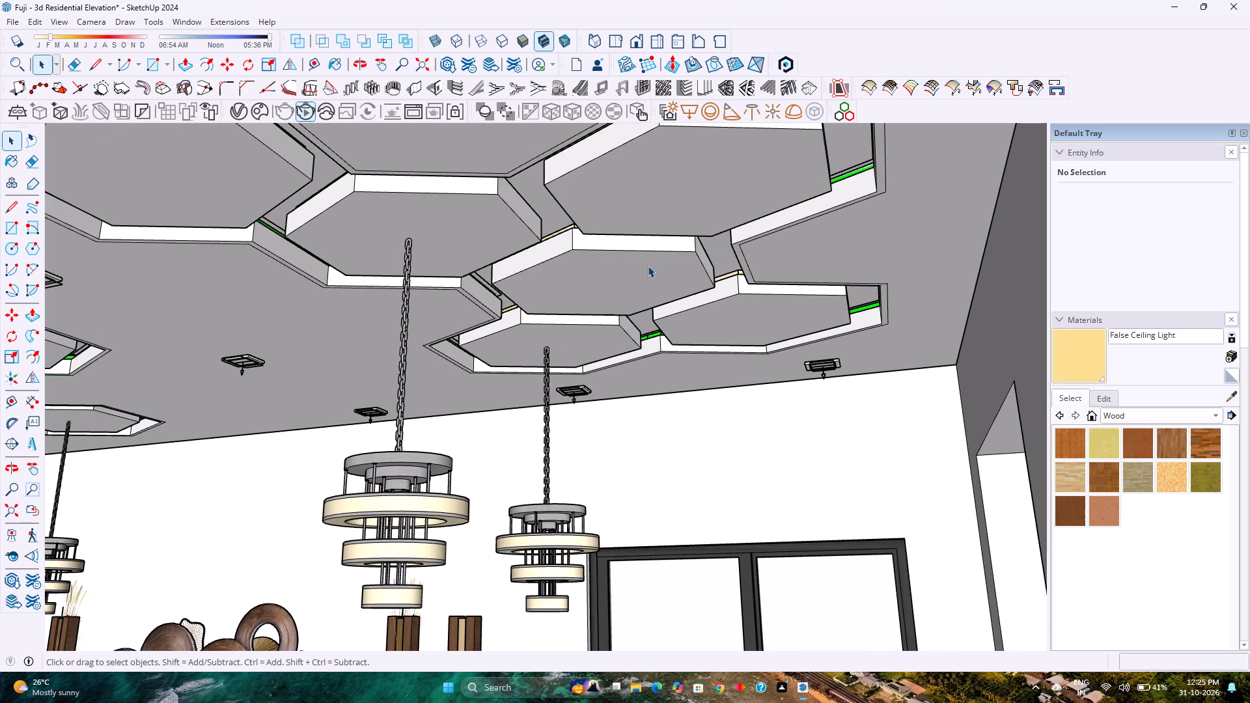
scroll(518, 508, "down", 8)
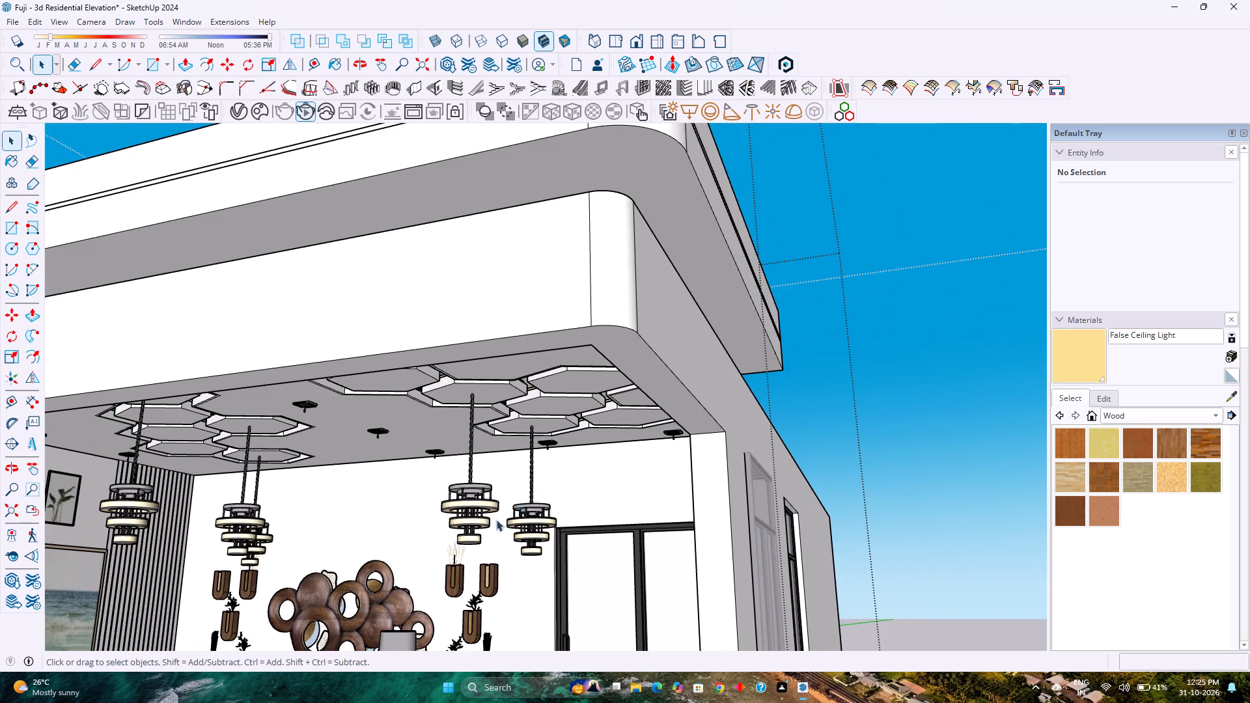
Apply the False Ceiling Light material to the outer band of the largest, uppermost glowing ring on the pendant lamp beside the circular wall art.
scroll(490, 526, "up", 19)
middle_click(479, 489)
middle_click_drag(479, 489, 472, 529)
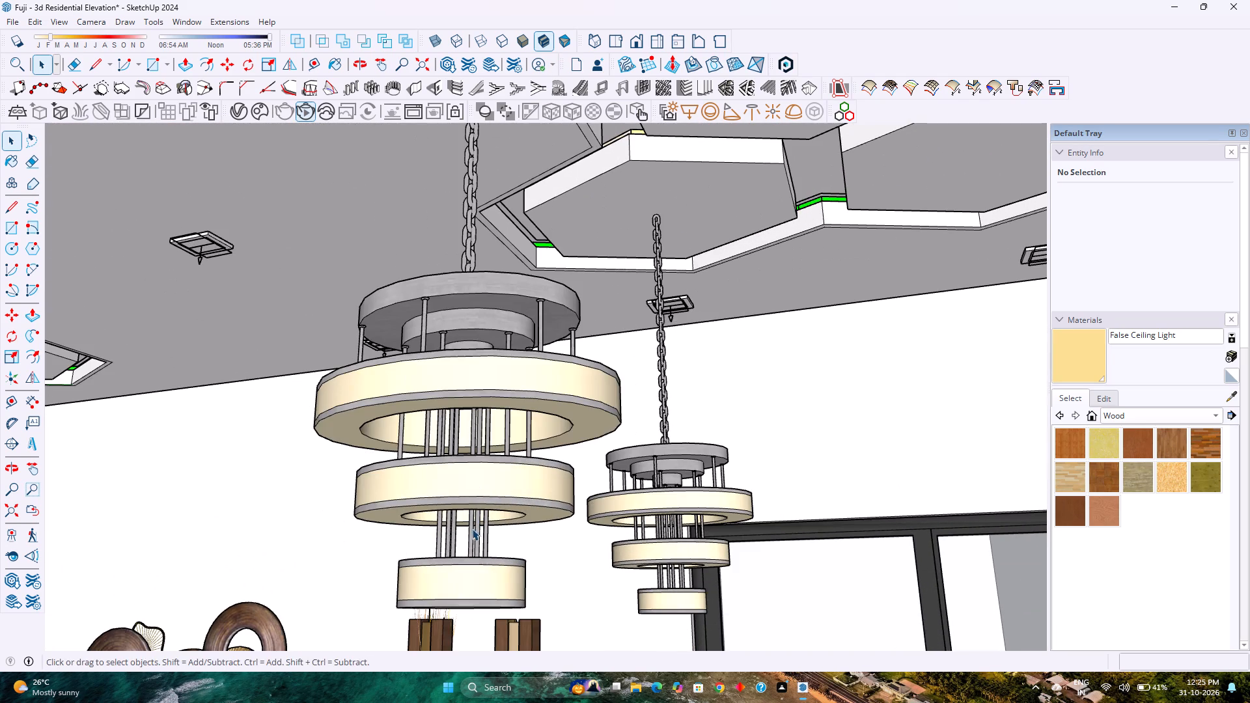
middle_click_drag(472, 529, 470, 536)
scroll(482, 452, "down", 5)
scroll(489, 442, "up", 4)
middle_click_drag(489, 442, 486, 499)
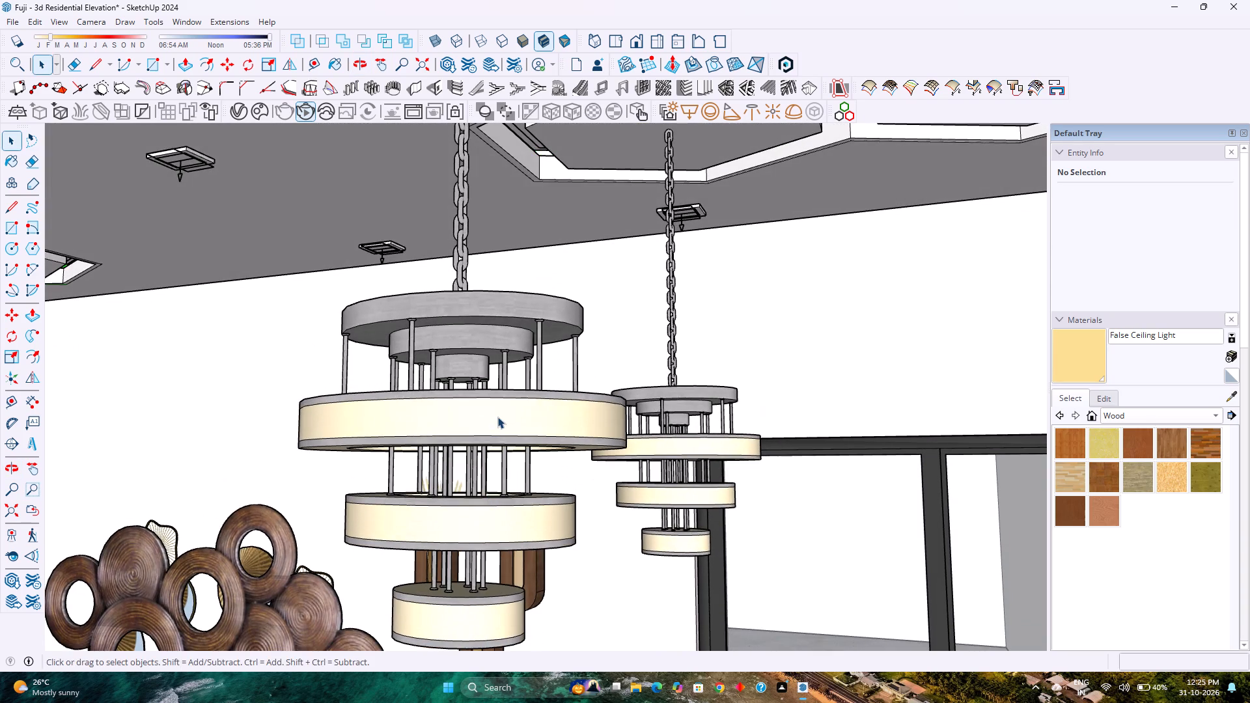
double_click(496, 414)
scroll(496, 414, "up", 4)
double_click(495, 414)
scroll(495, 414, "up", 3)
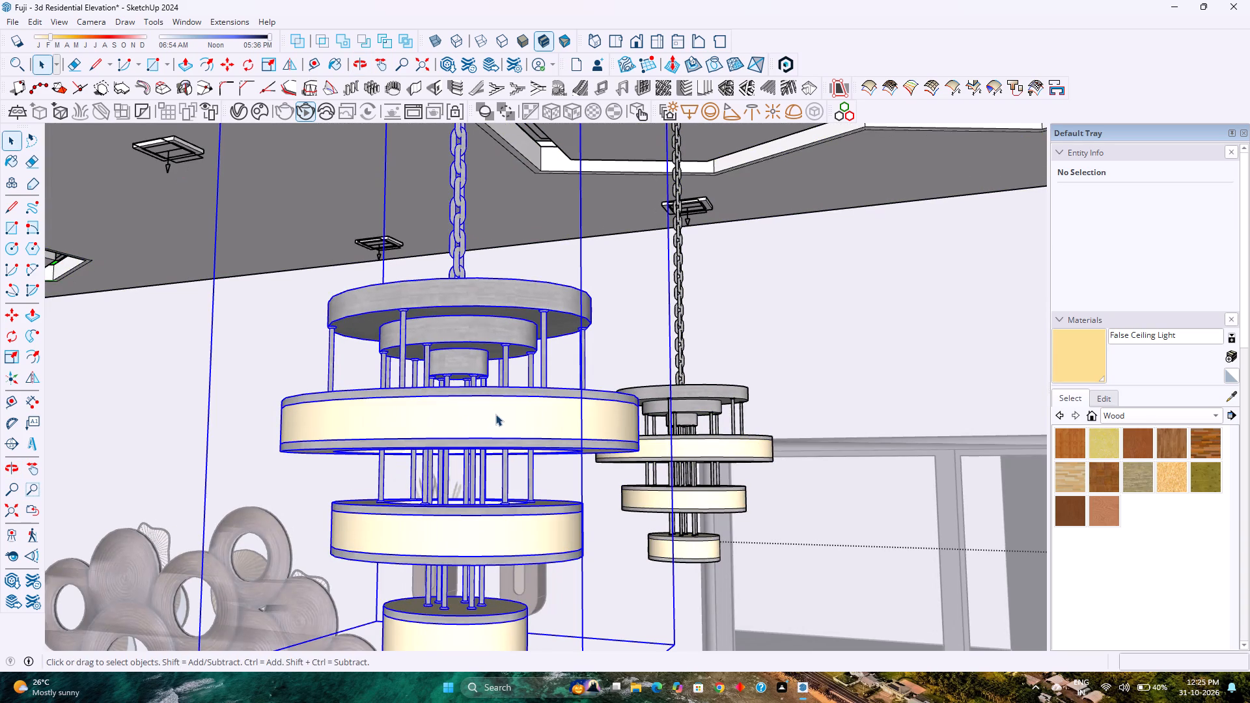
scroll(495, 414, "up", 4)
left_click(495, 414)
double_click(495, 414)
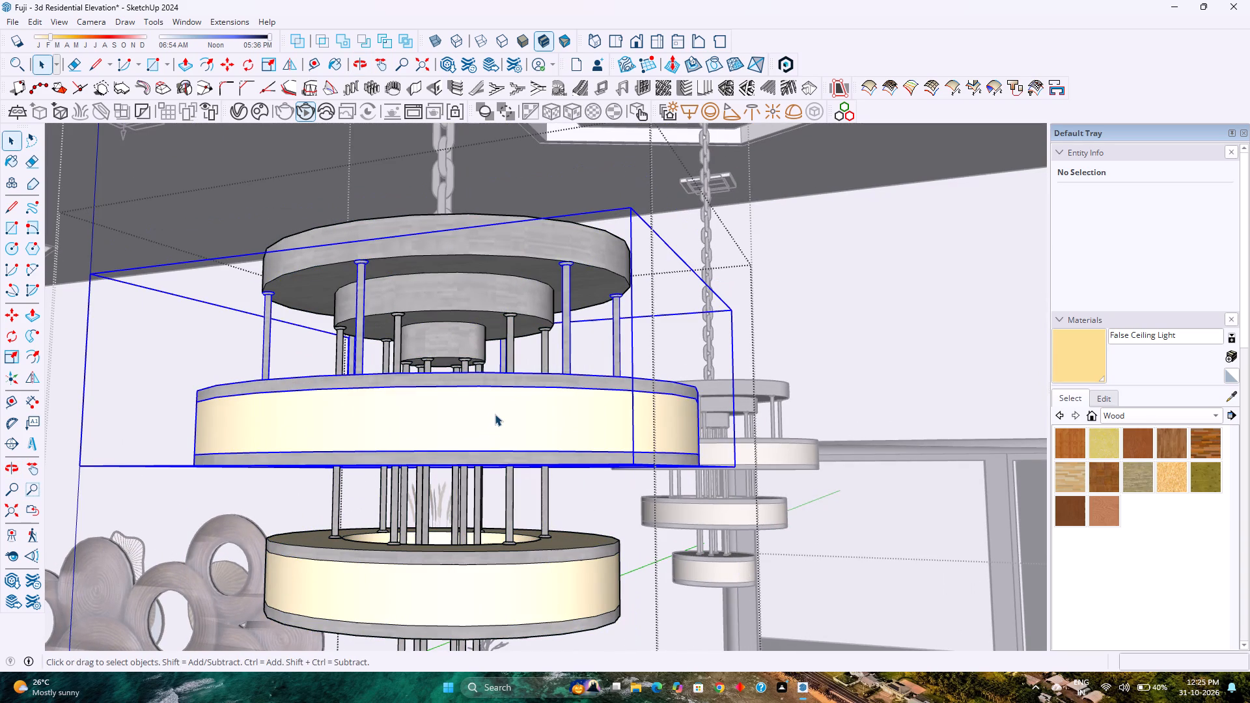
left_click(495, 414)
double_click(495, 414)
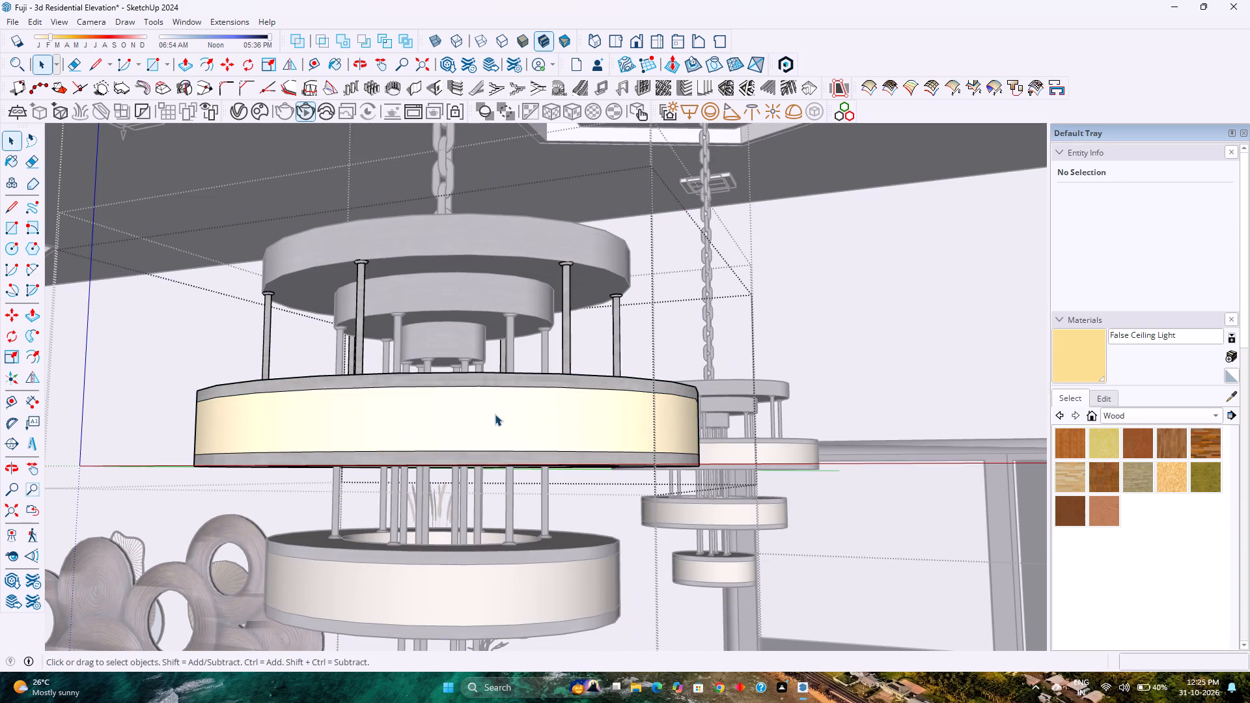
left_click(495, 414)
double_click(495, 414)
left_click(495, 414)
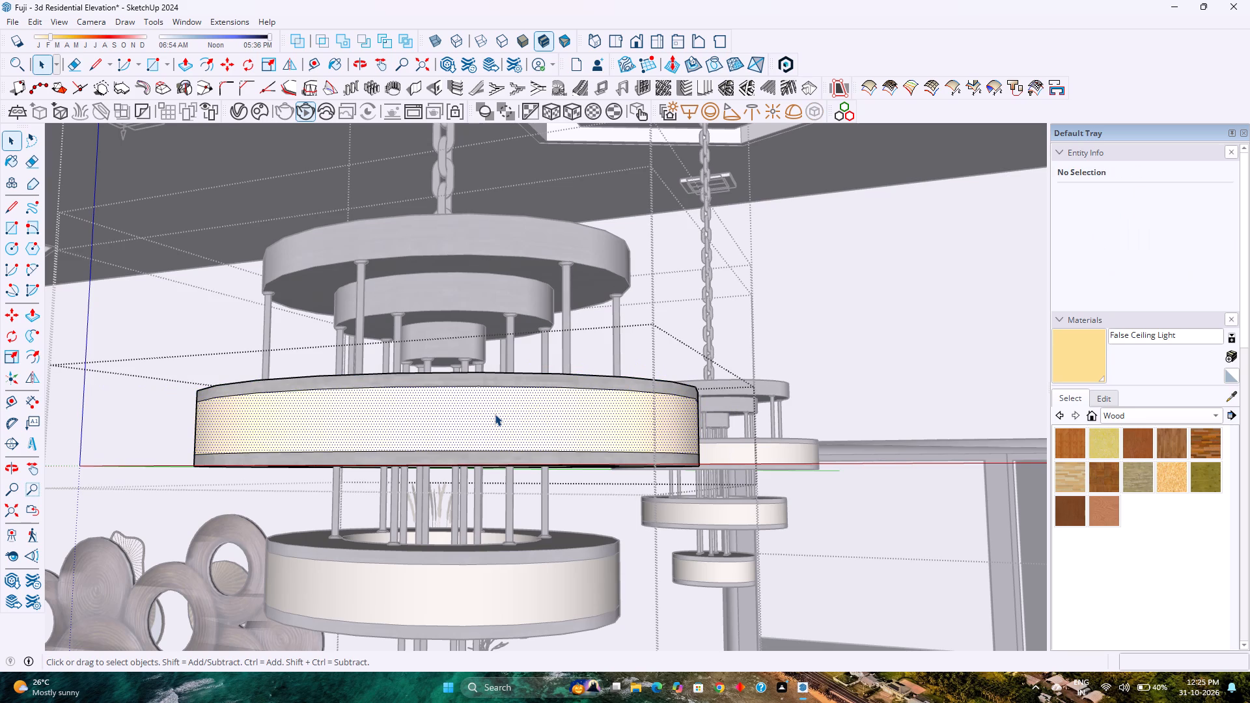
double_click(495, 414)
scroll(495, 414, "up", 3)
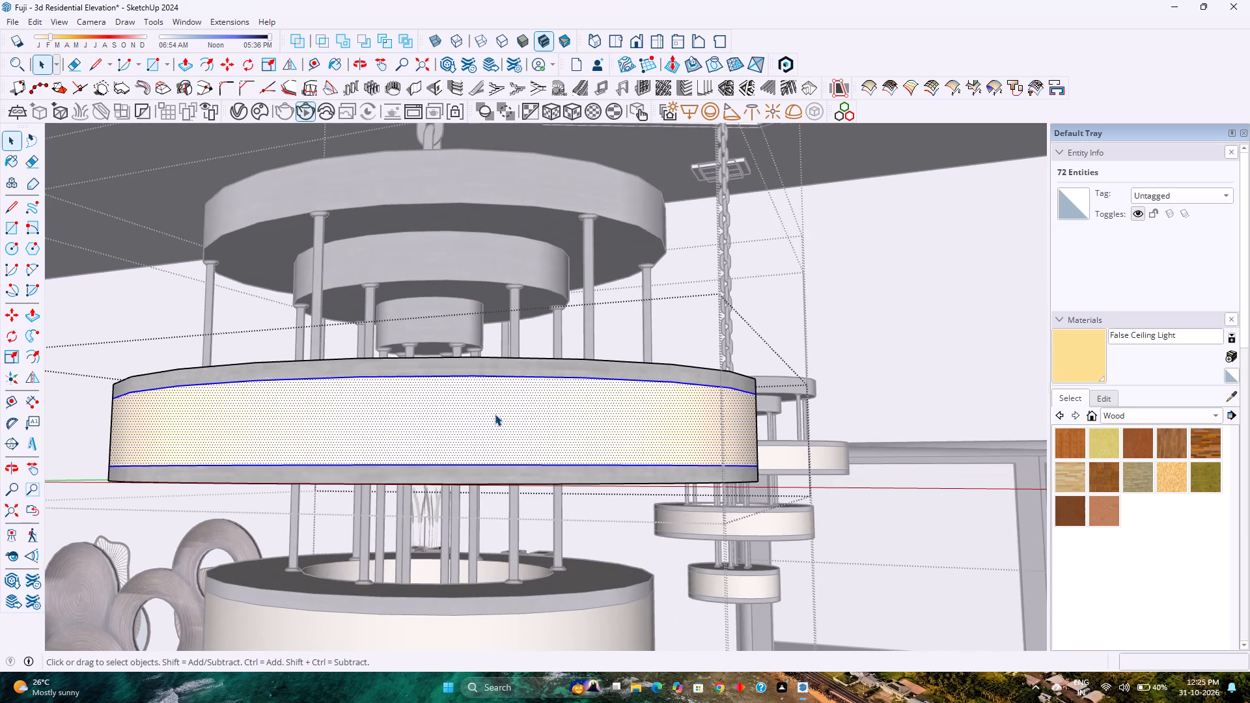
scroll(495, 414, "up", 1)
scroll(495, 414, "down", 17)
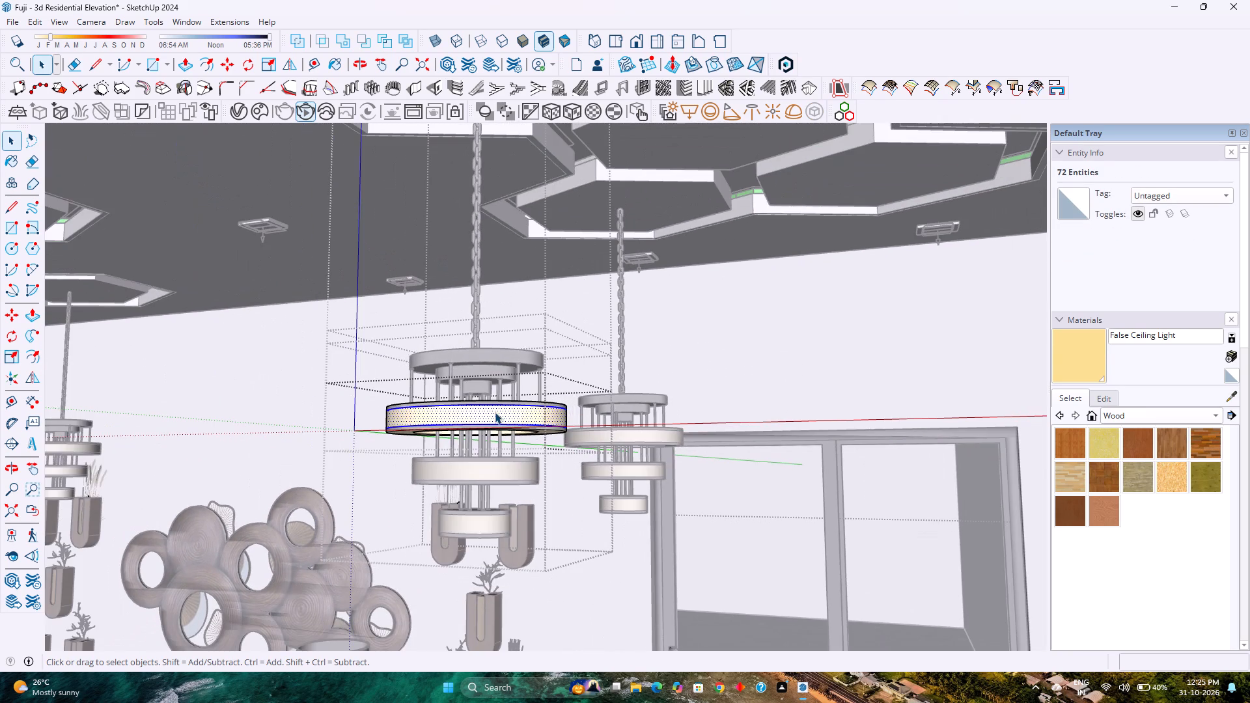
scroll(495, 412, "down", 4)
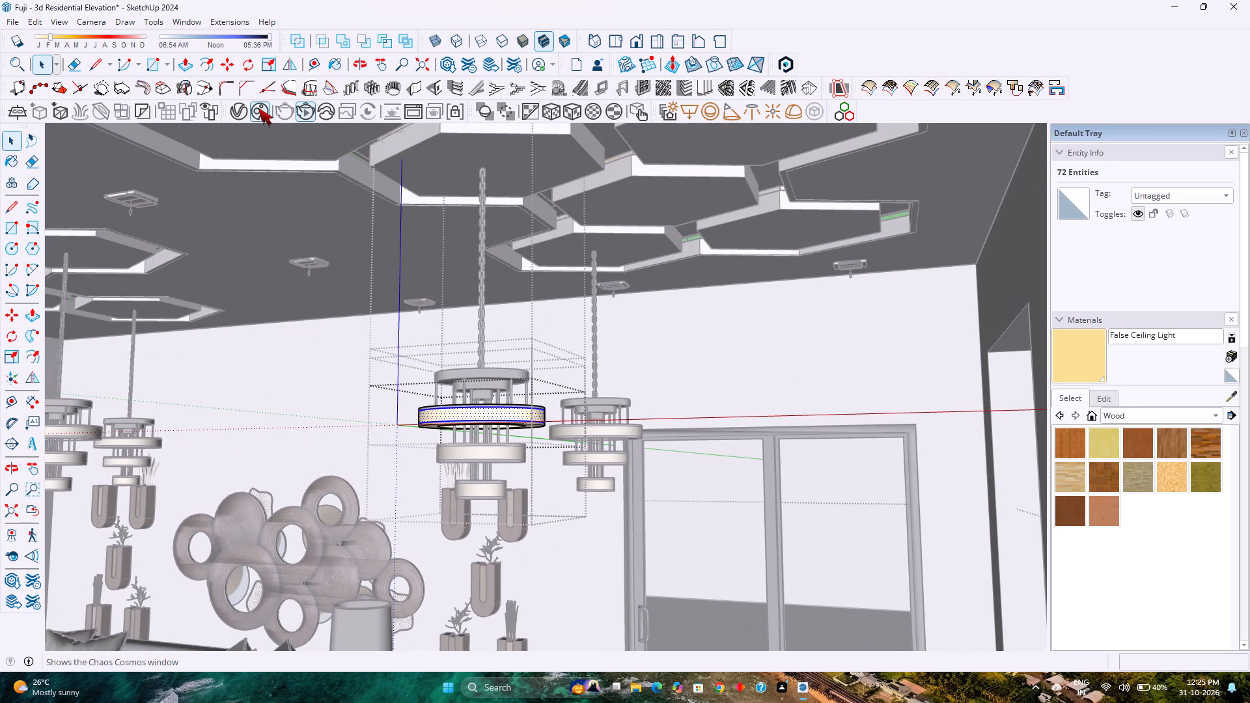
left_click(239, 117)
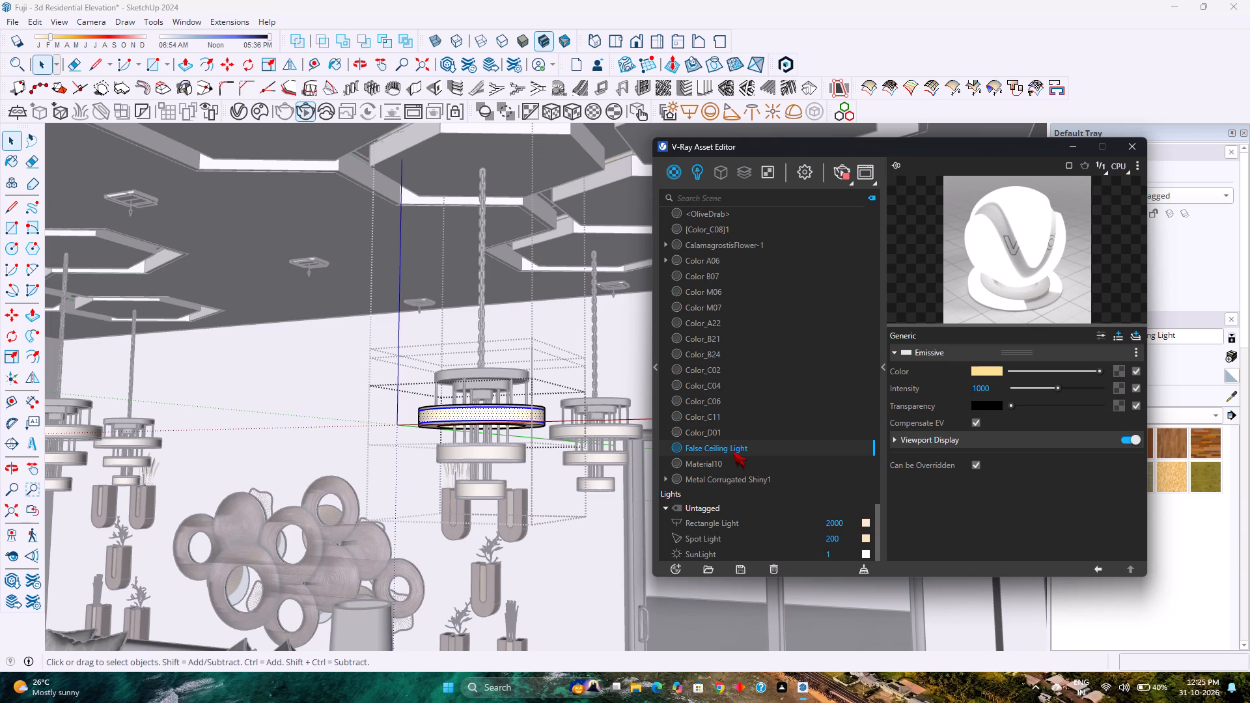
right_click(732, 450)
left_click(749, 307)
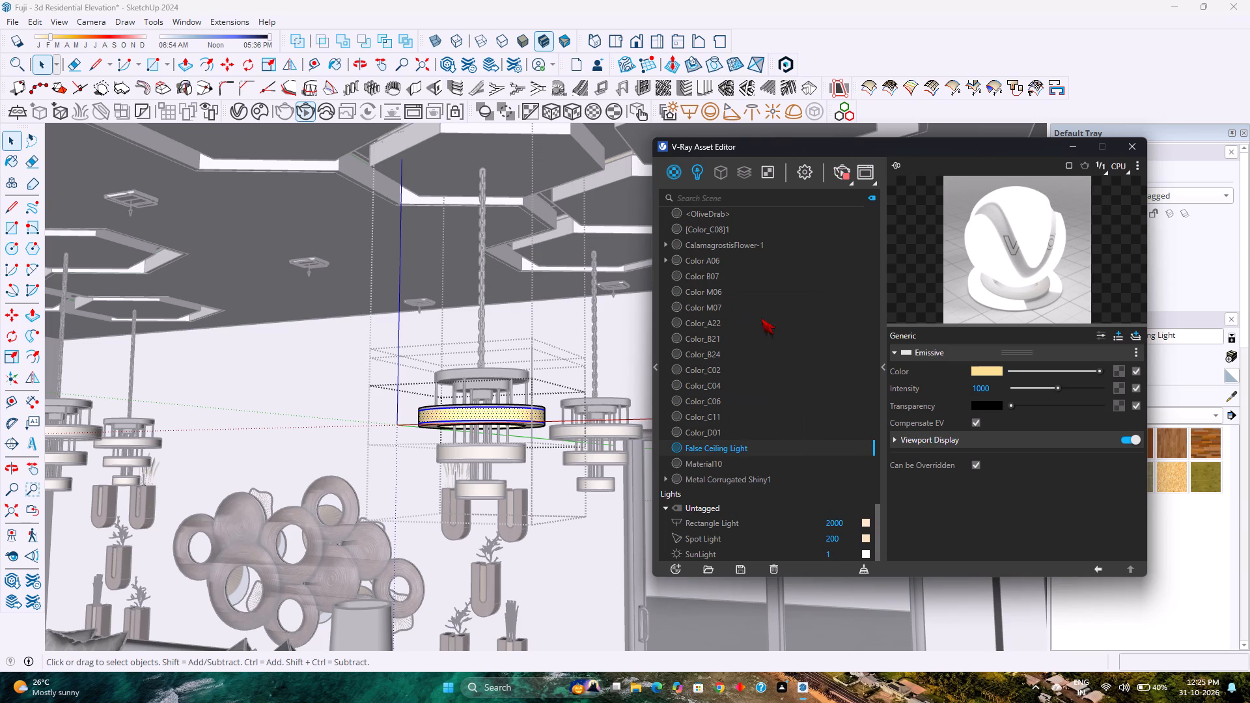
left_click(1138, 152)
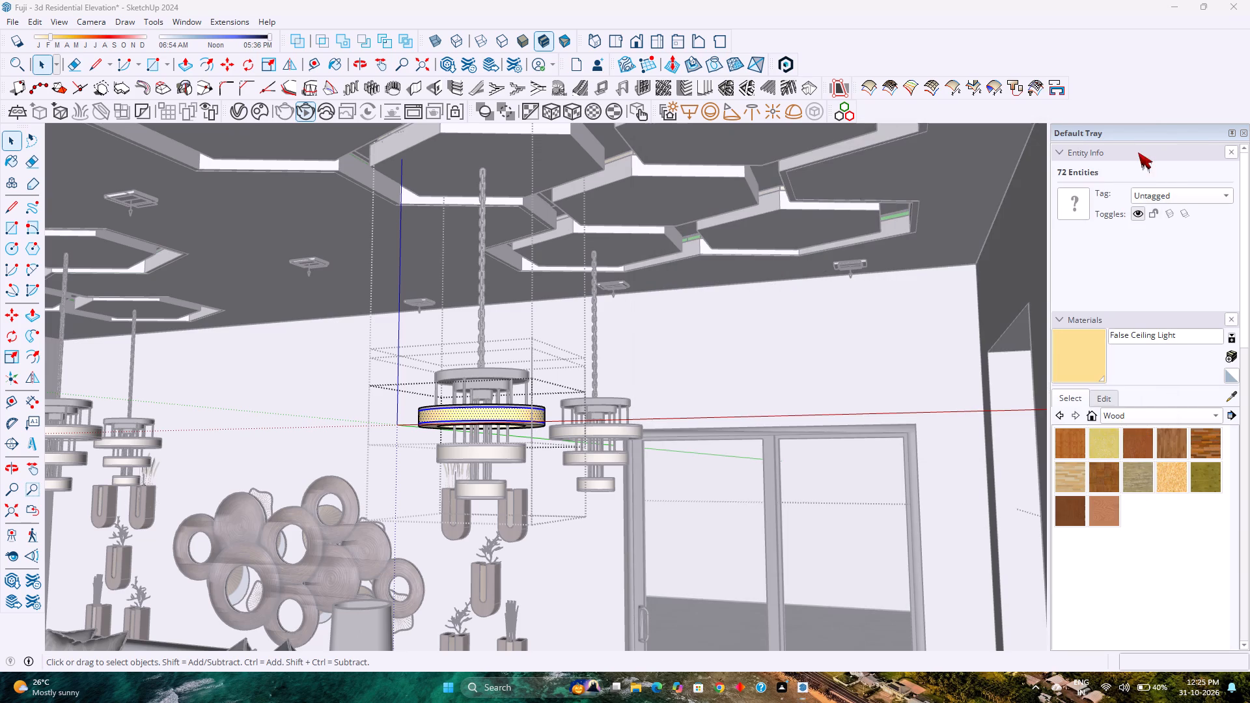
key("Escape")
scroll(501, 454, "up", 8)
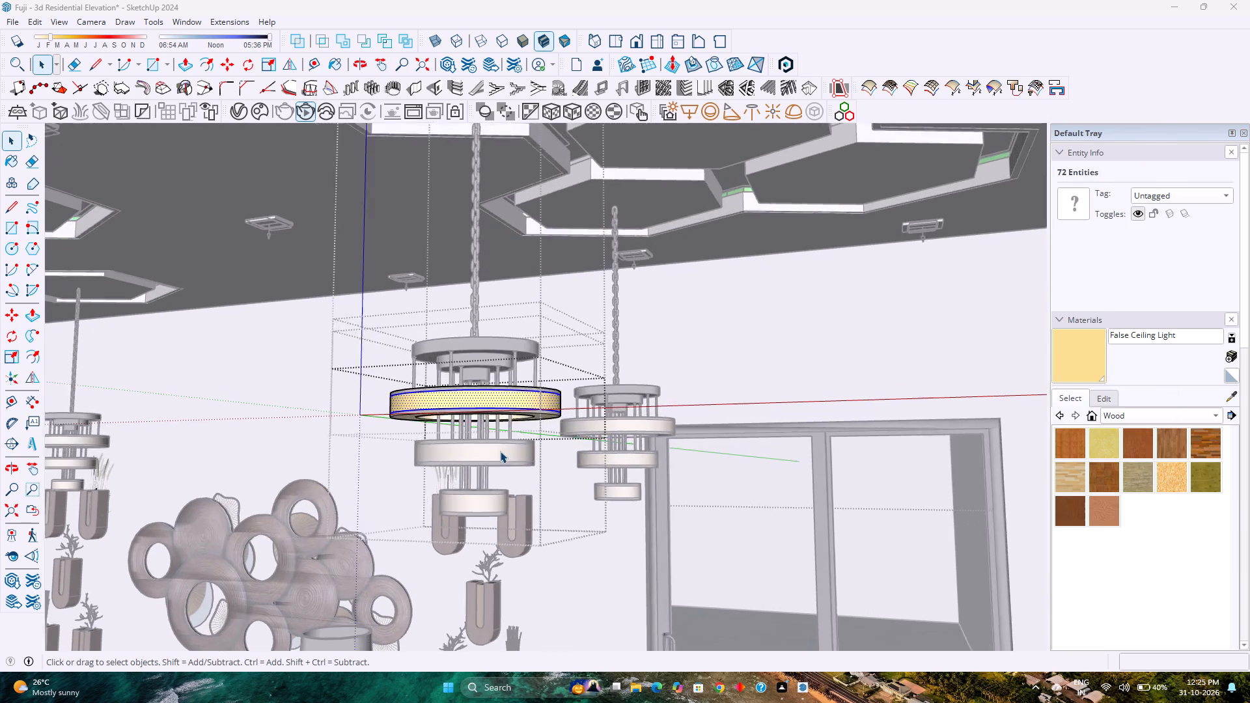
scroll(500, 451, "down", 10)
key("Escape")
scroll(500, 451, "up", 4)
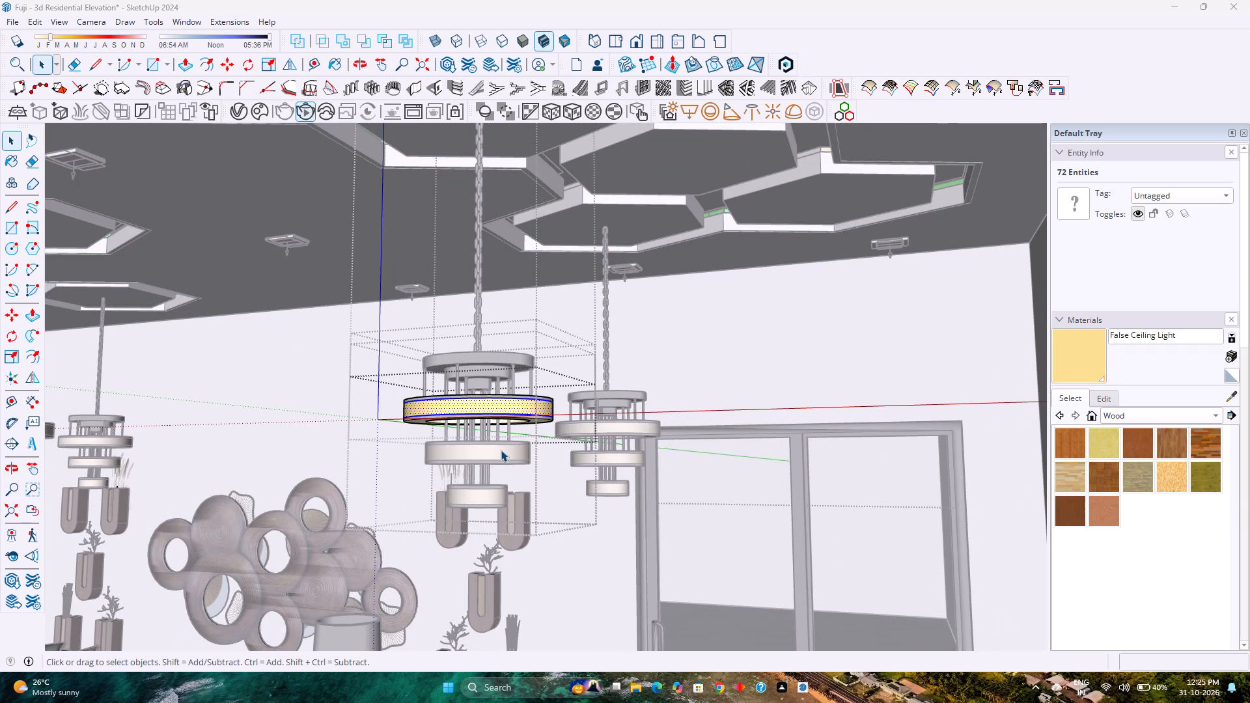
key("Escape")
key("Escape")
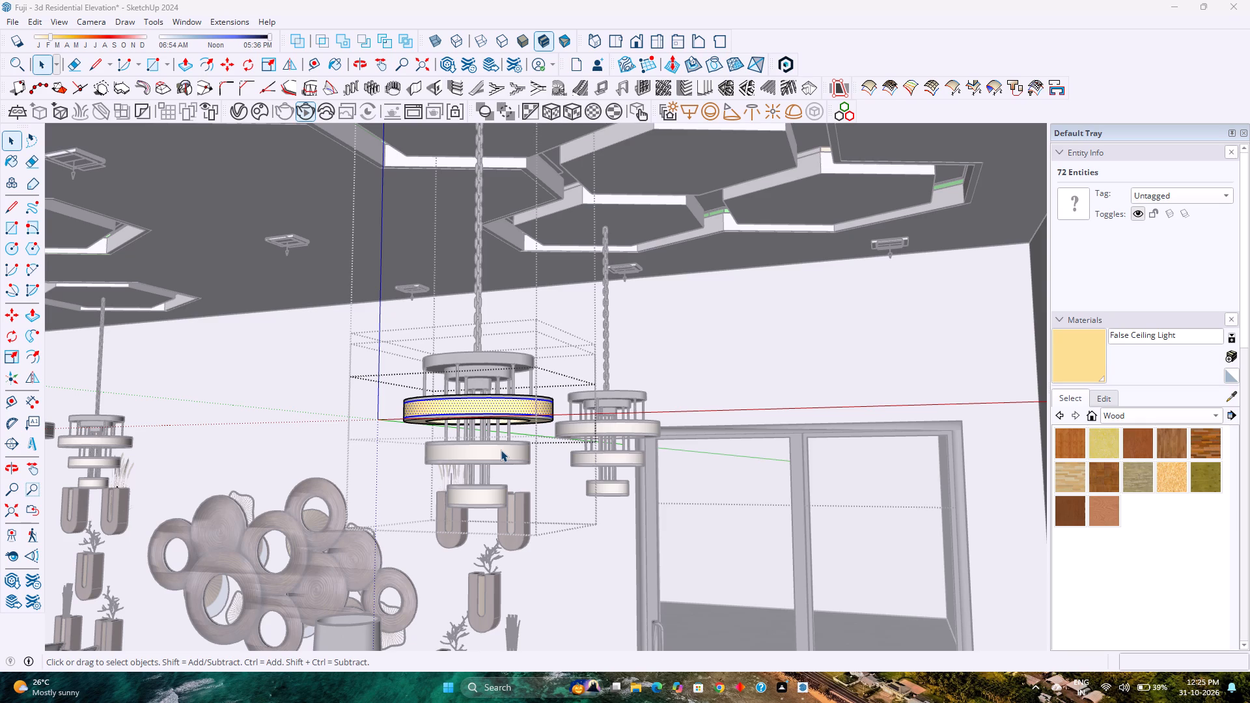
key("Escape")
Apply the False Ceiling Light material to the outer band of the same pendant lamp's middle ring.
double_click(501, 453)
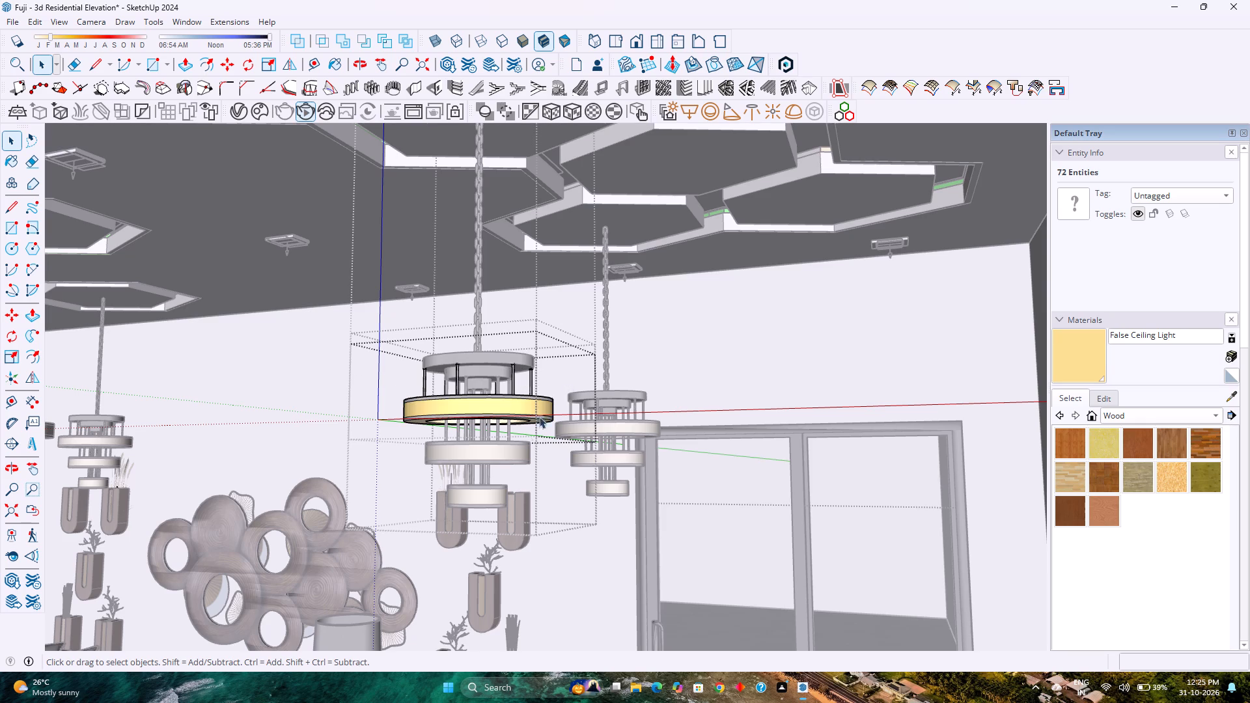
scroll(502, 452, "up", 5)
double_click(502, 452)
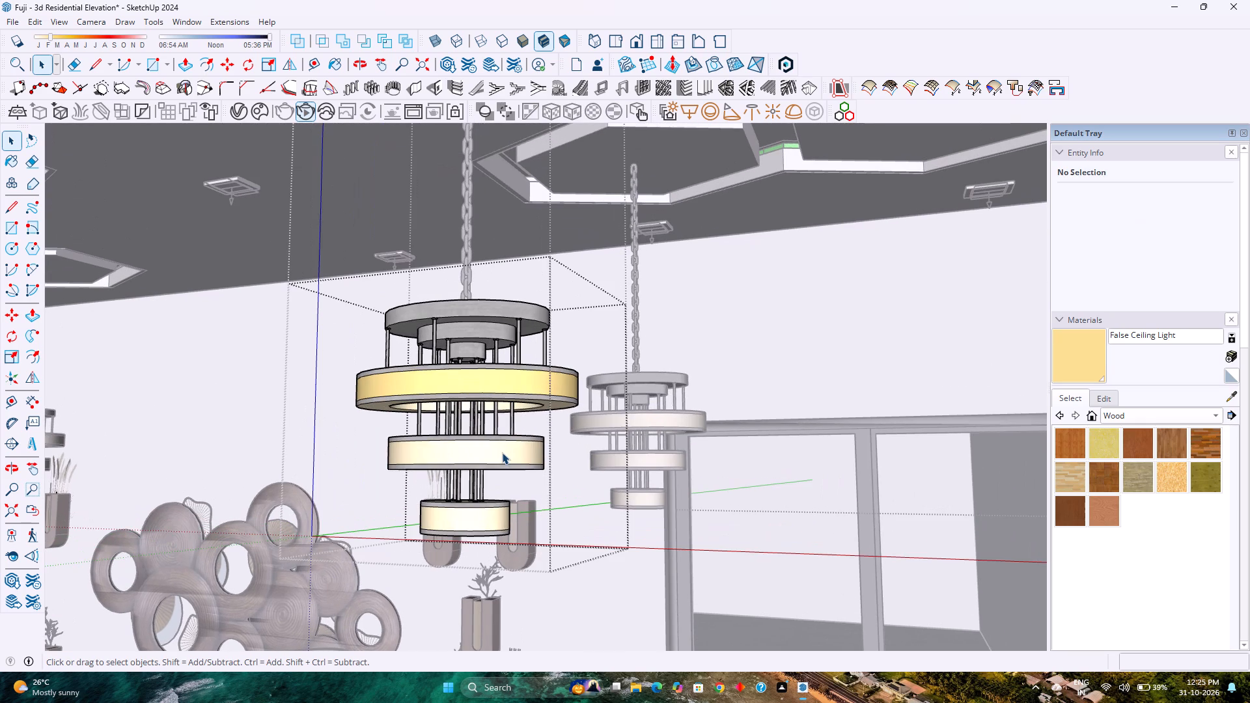
scroll(502, 452, "up", 8)
double_click(502, 452)
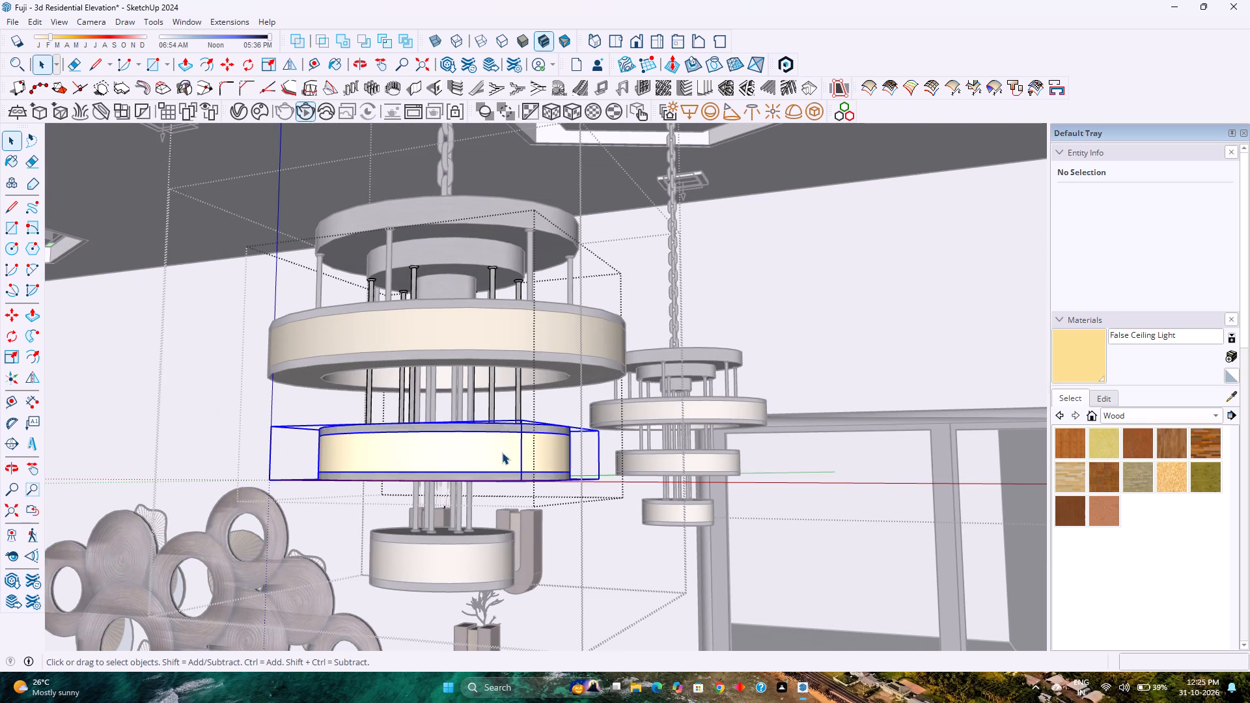
double_click(502, 452)
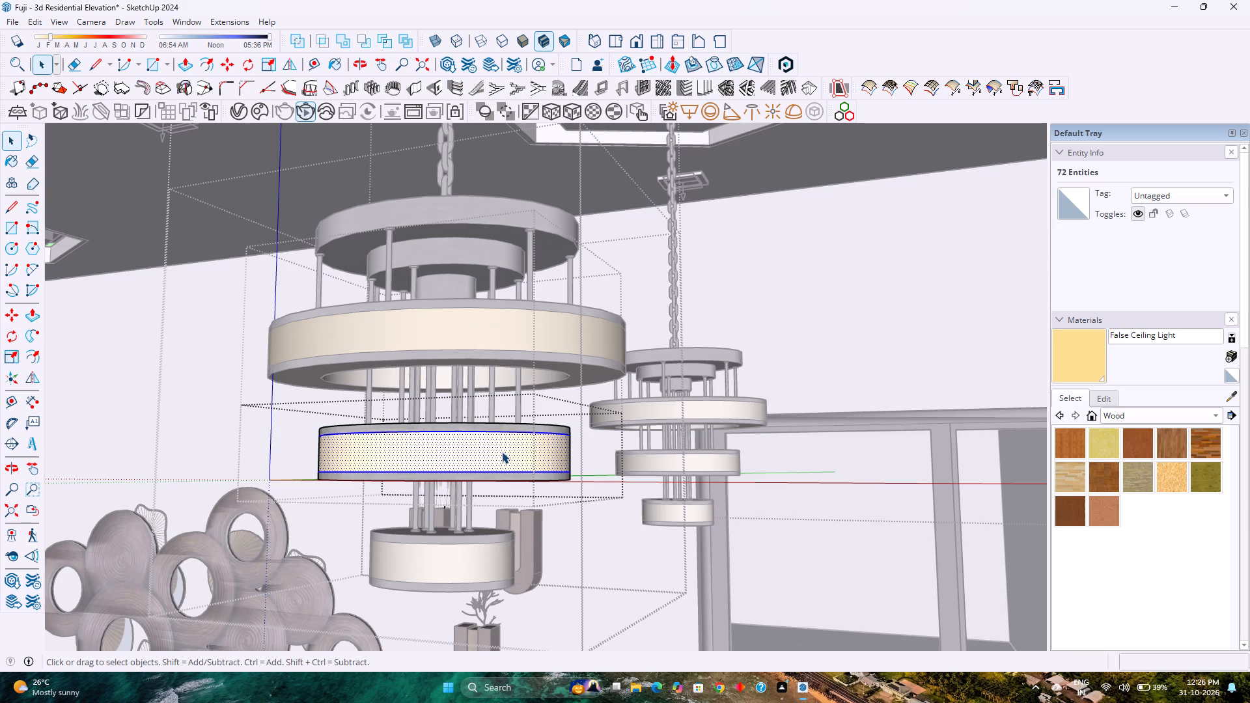
left_click(241, 116)
right_click(765, 450)
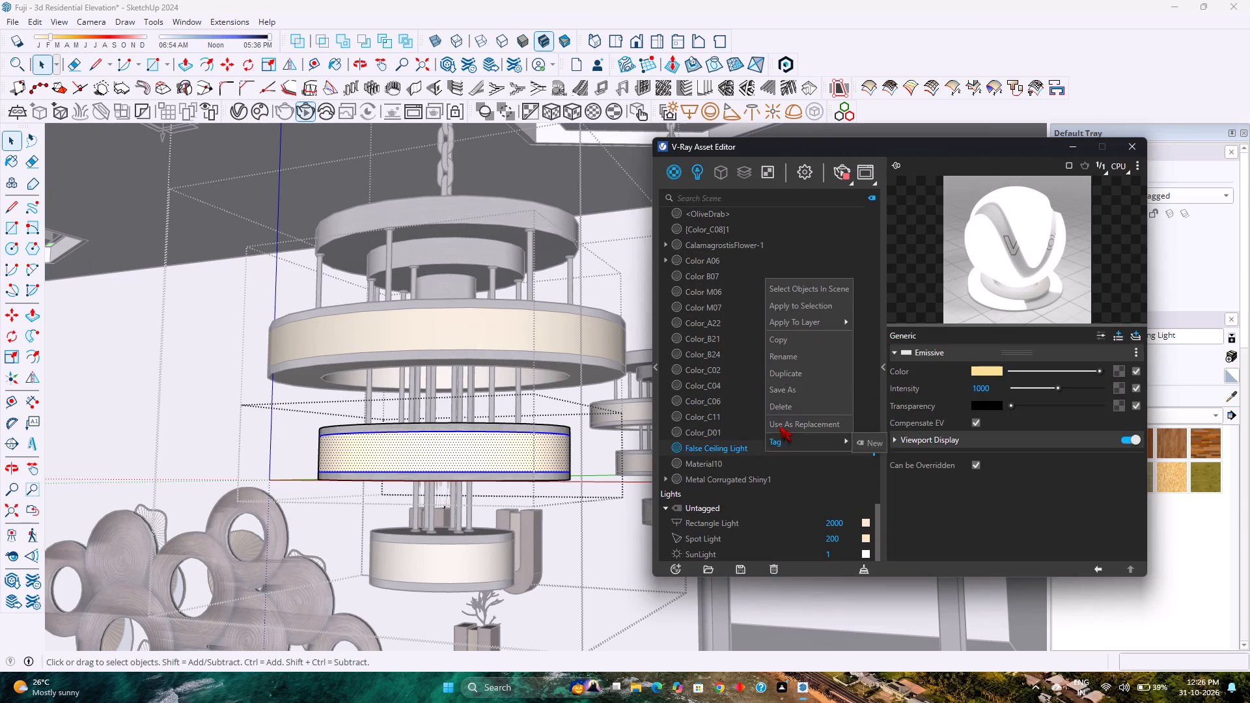
left_click(778, 304)
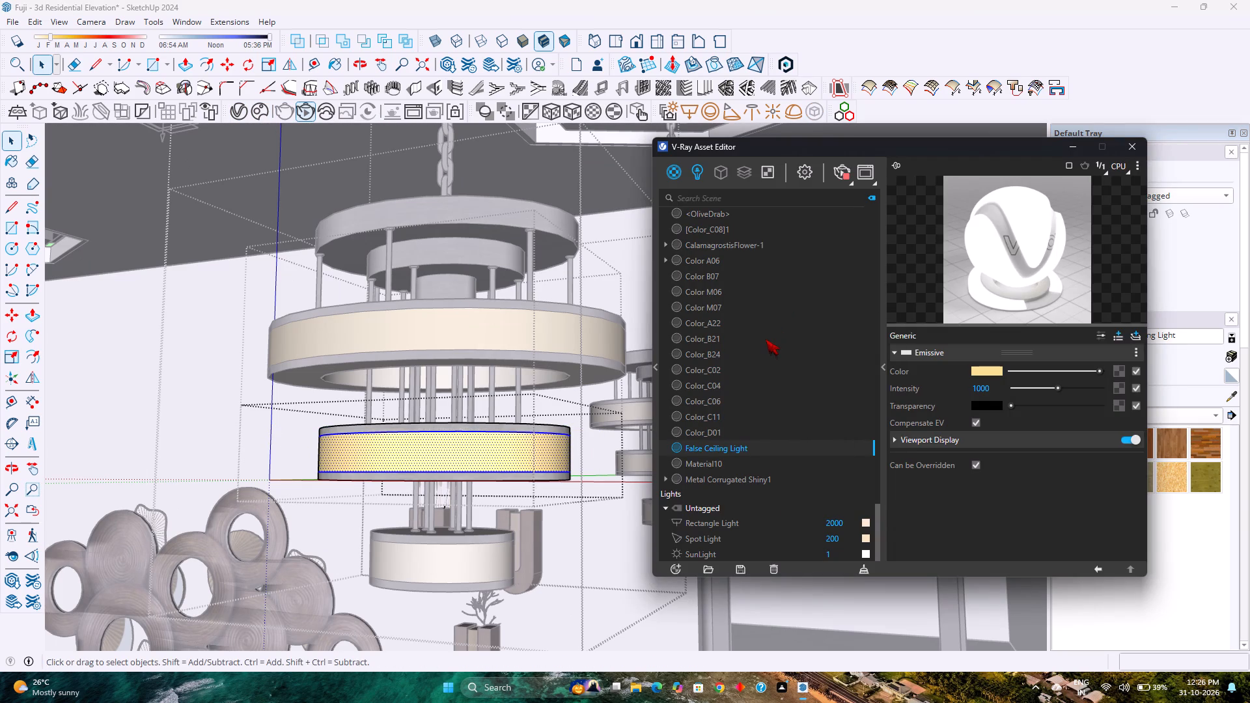
left_click(1133, 148)
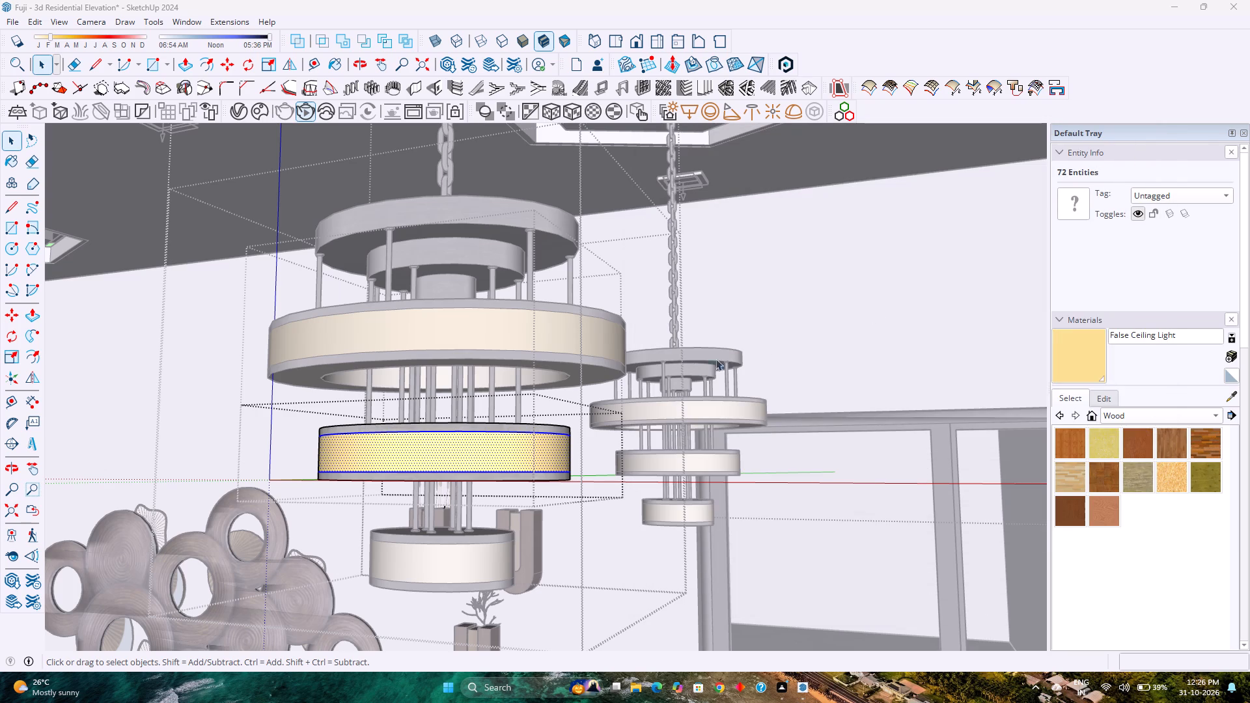
key("Escape")
scroll(568, 429, "down", 5)
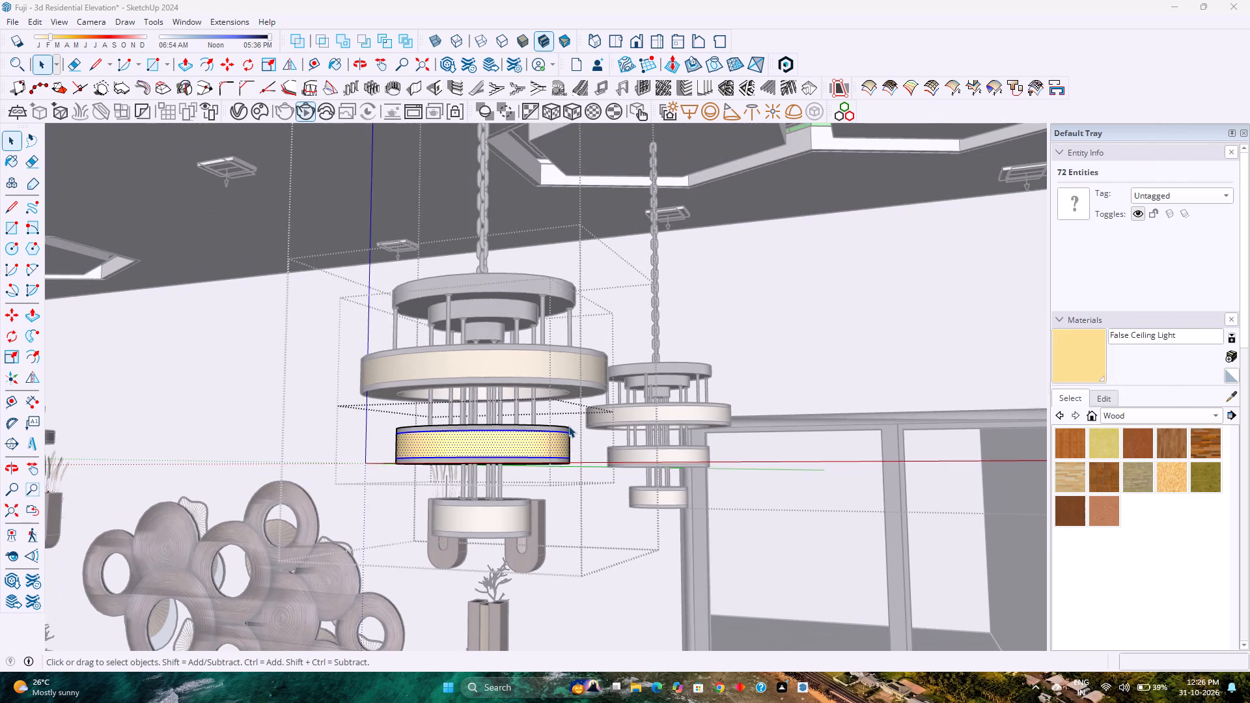
scroll(568, 426, "down", 2)
key("Escape")
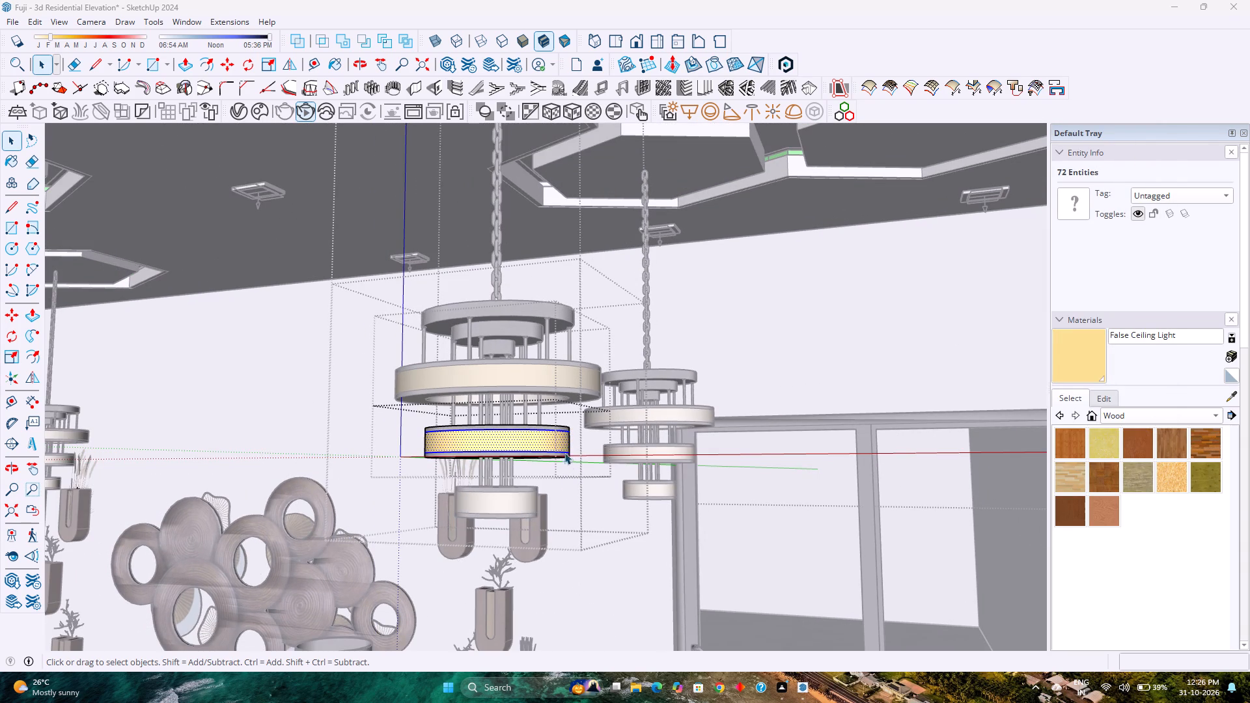
left_click(554, 388)
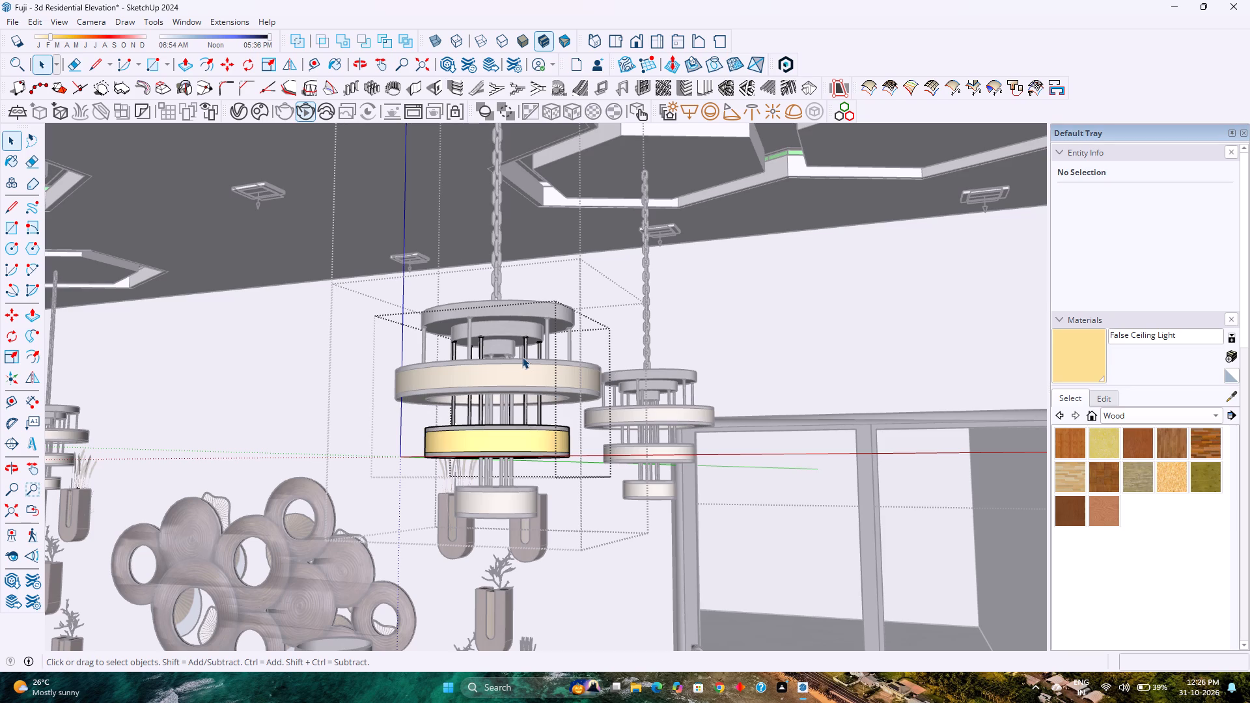
key("Escape")
Apply the False Ceiling Light material to the outer band of the same pendant lamp's smallest, lowest ring.
double_click(499, 501)
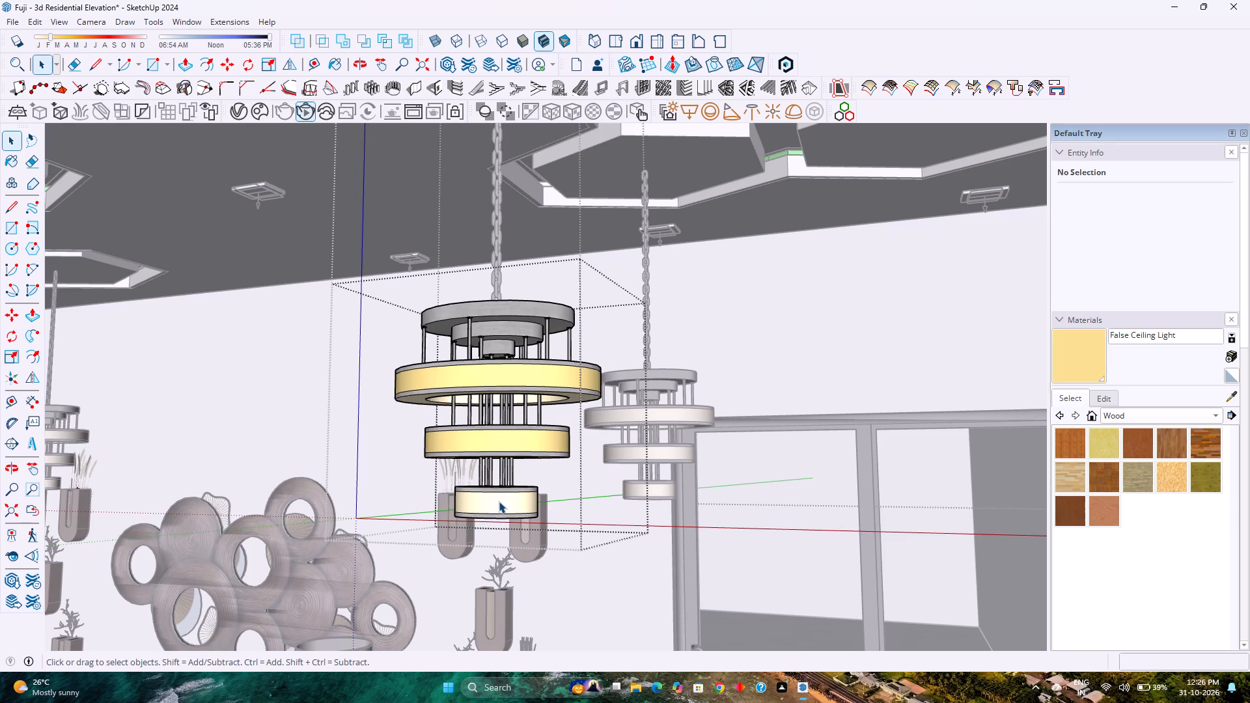
scroll(499, 501, "up", 11)
double_click(505, 501)
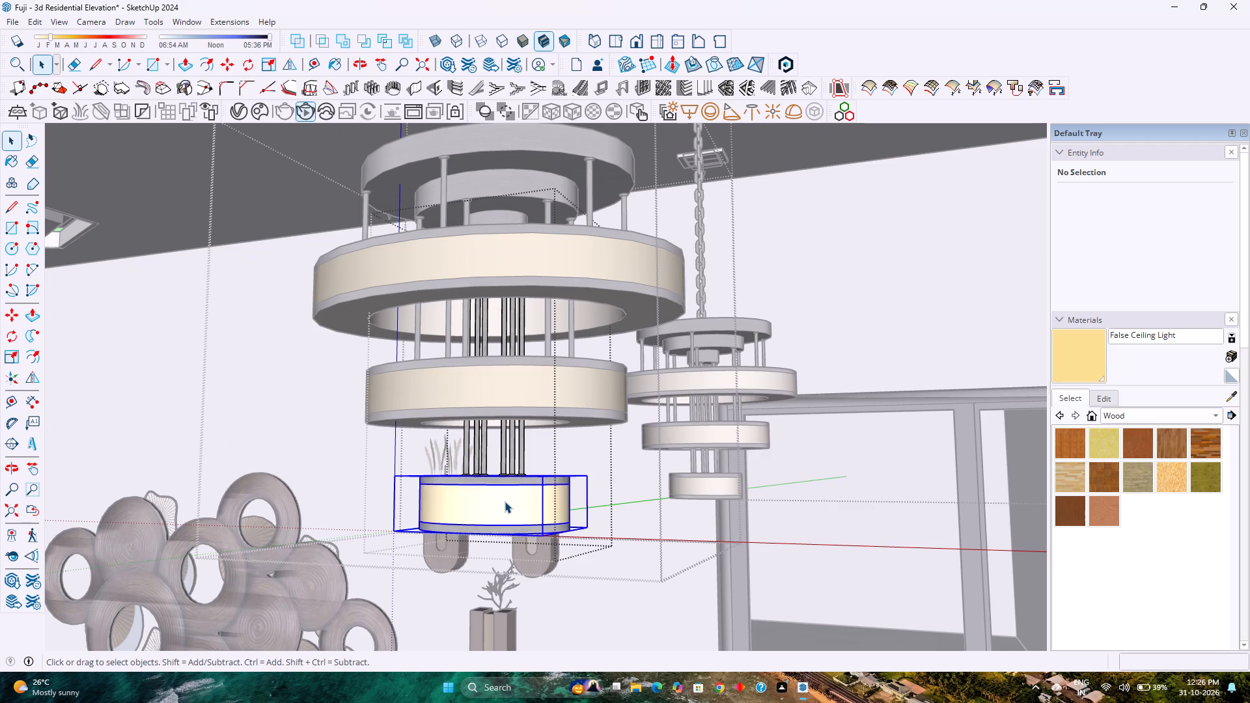
scroll(505, 501, "up", 2)
double_click(505, 501)
right_click(505, 501)
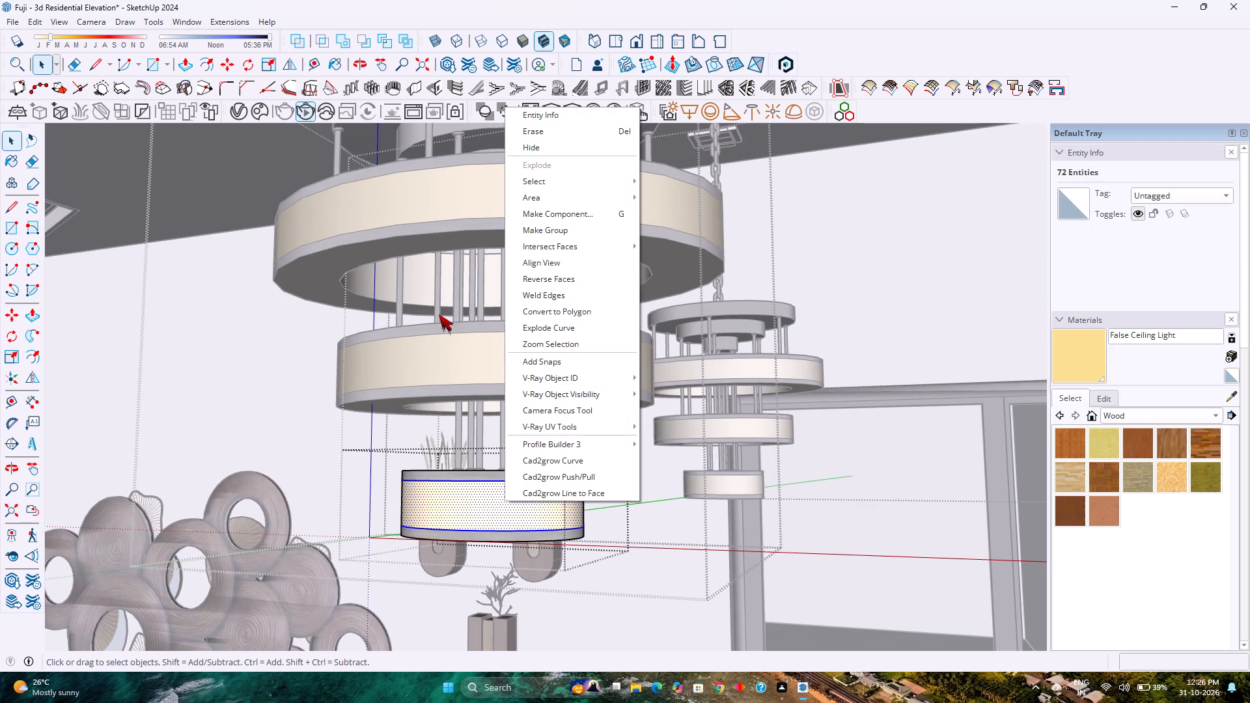
left_click(229, 117)
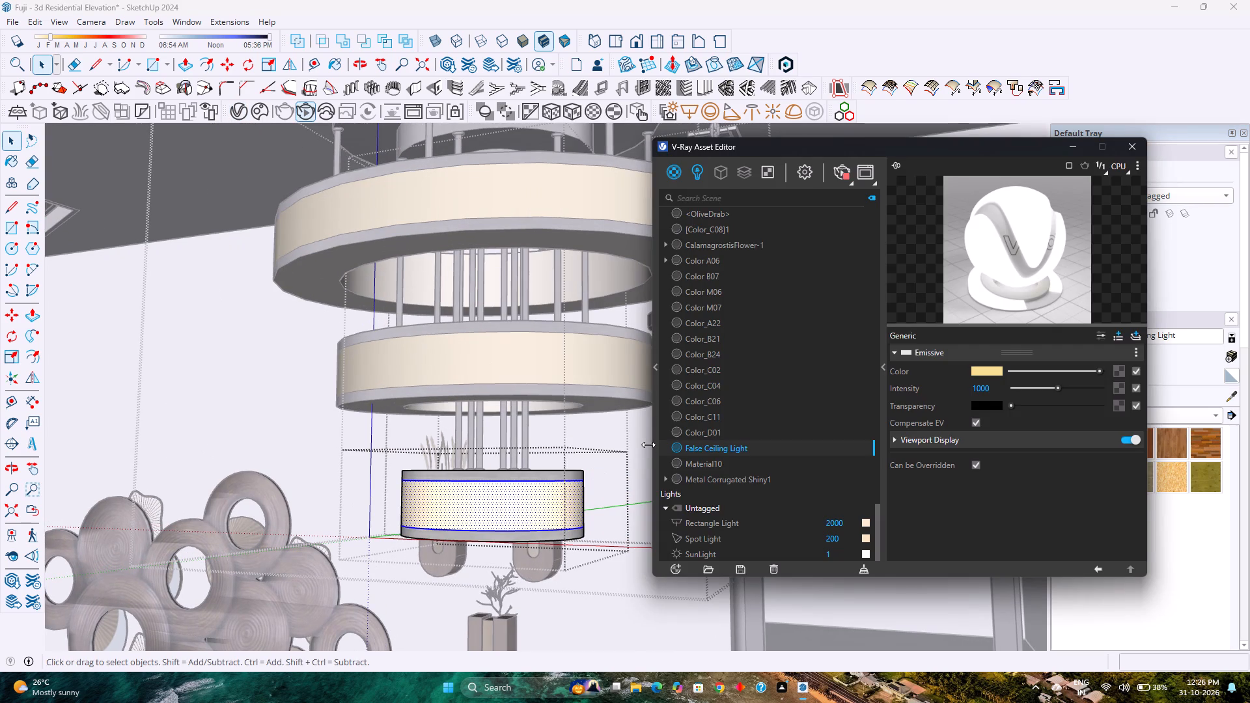
right_click(699, 448)
left_click(735, 305)
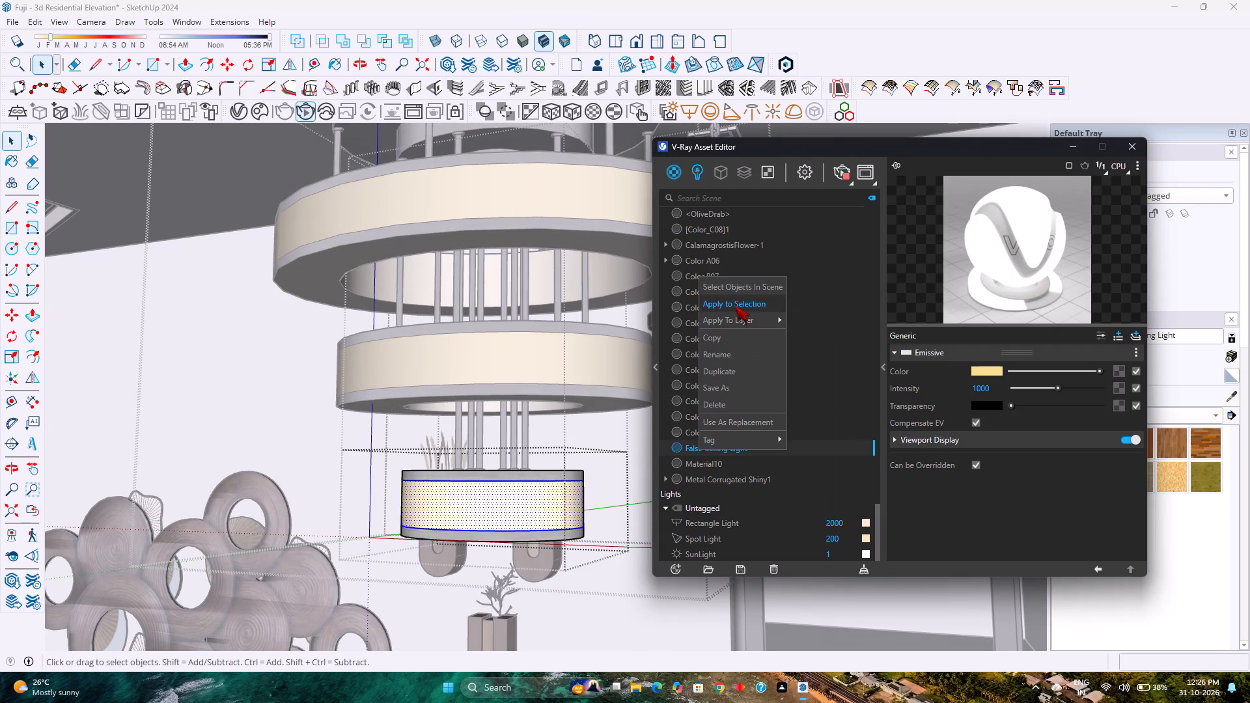
left_click(1126, 147)
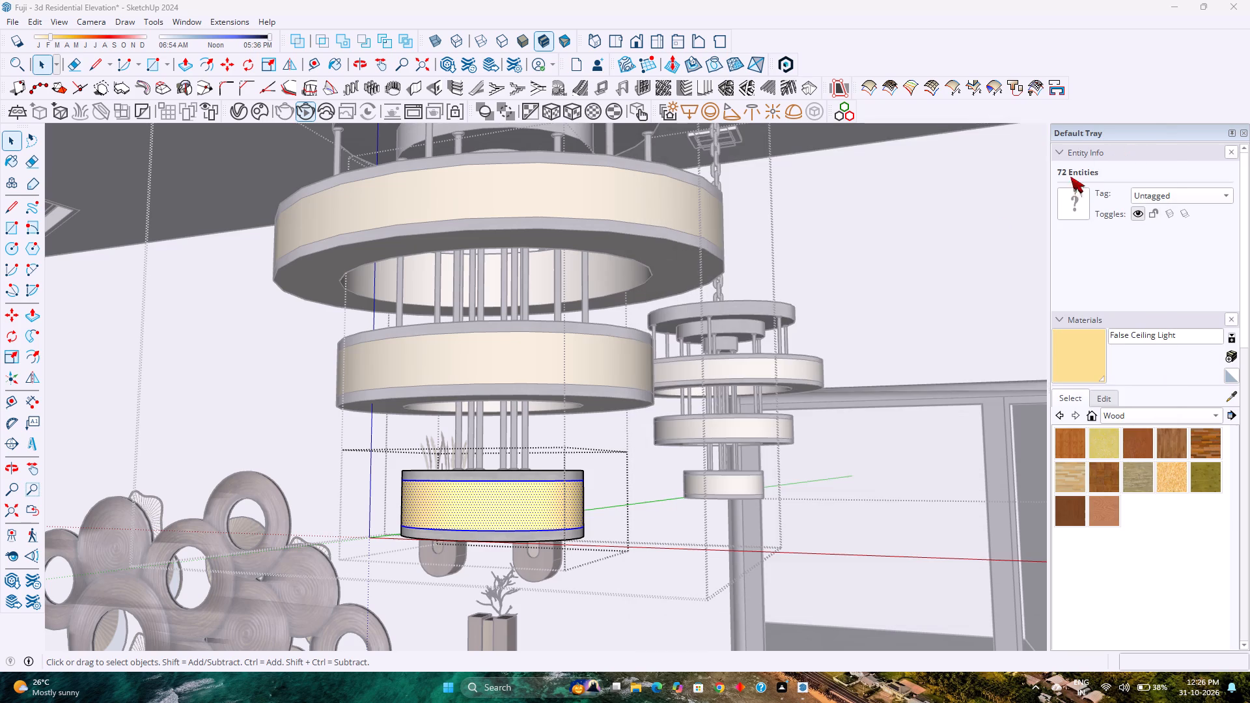
scroll(546, 467, "down", 14)
key("Escape")
scroll(546, 467, "down", 5)
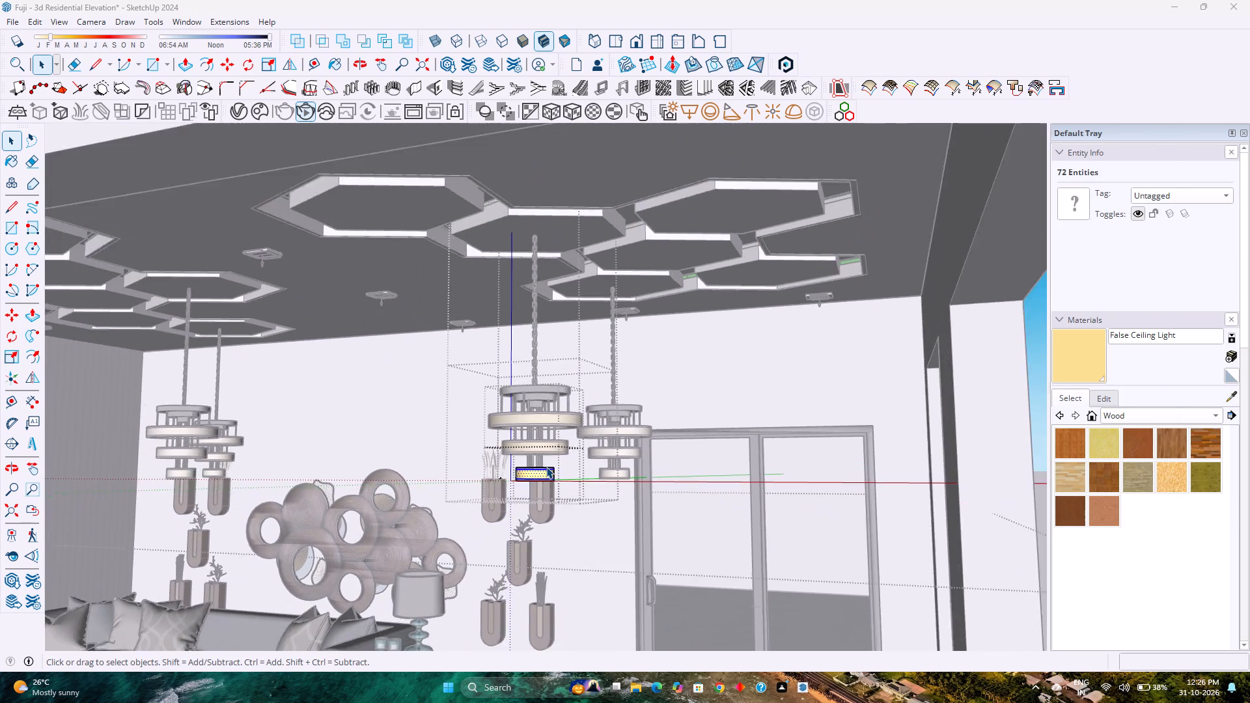
scroll(546, 467, "down", 4)
key("Escape")
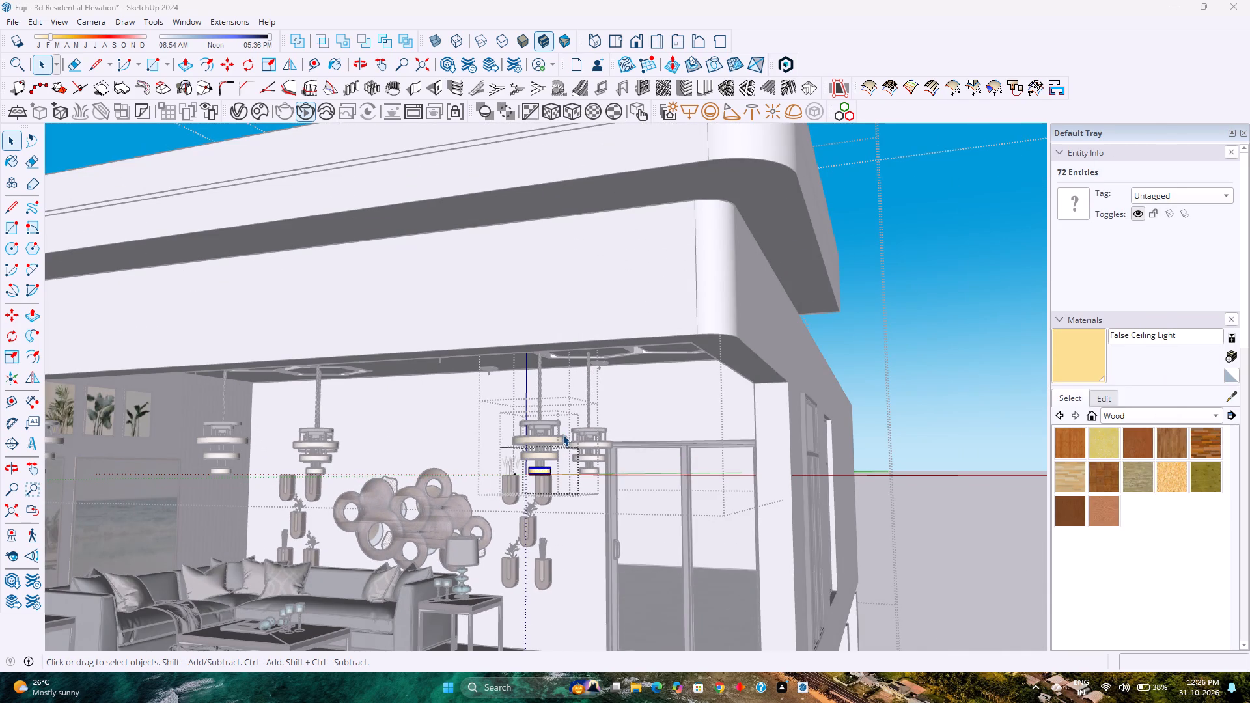
Apply the False Ceiling Light material to the outer band of the largest ring on the pendant lamp nearest the sliding glass doors.
scroll(565, 434, "up", 7)
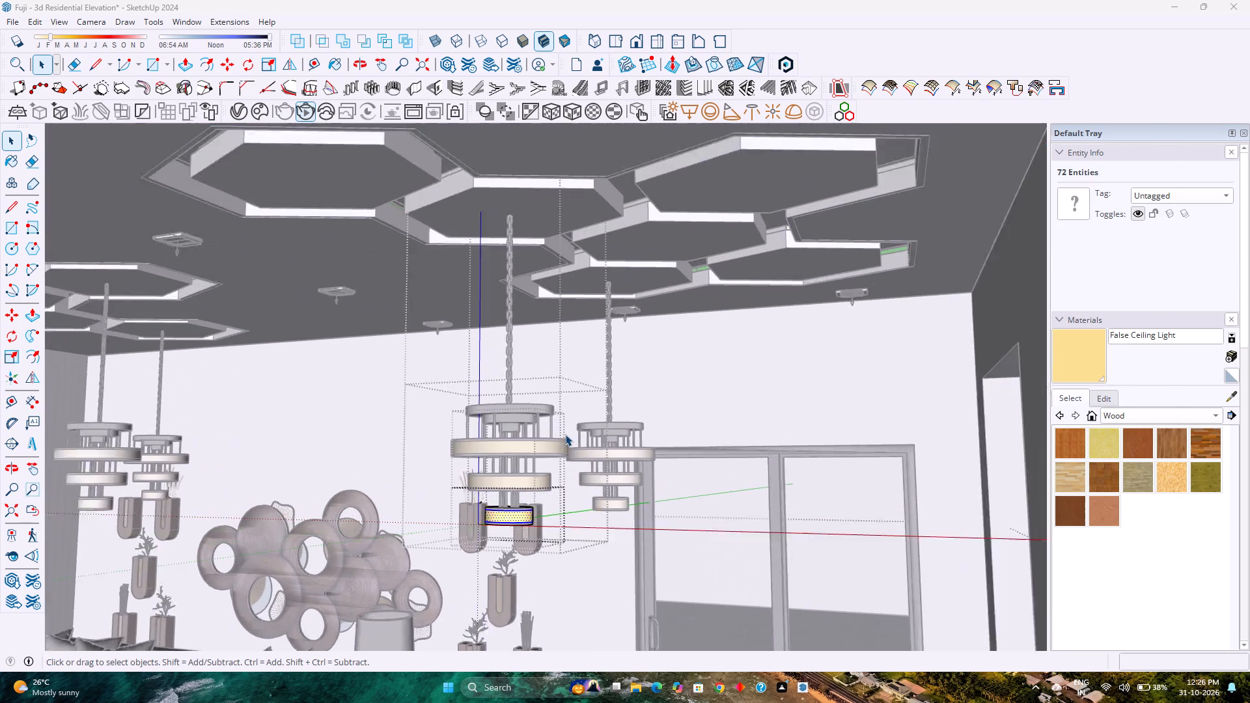
key("Escape")
left_click(612, 420)
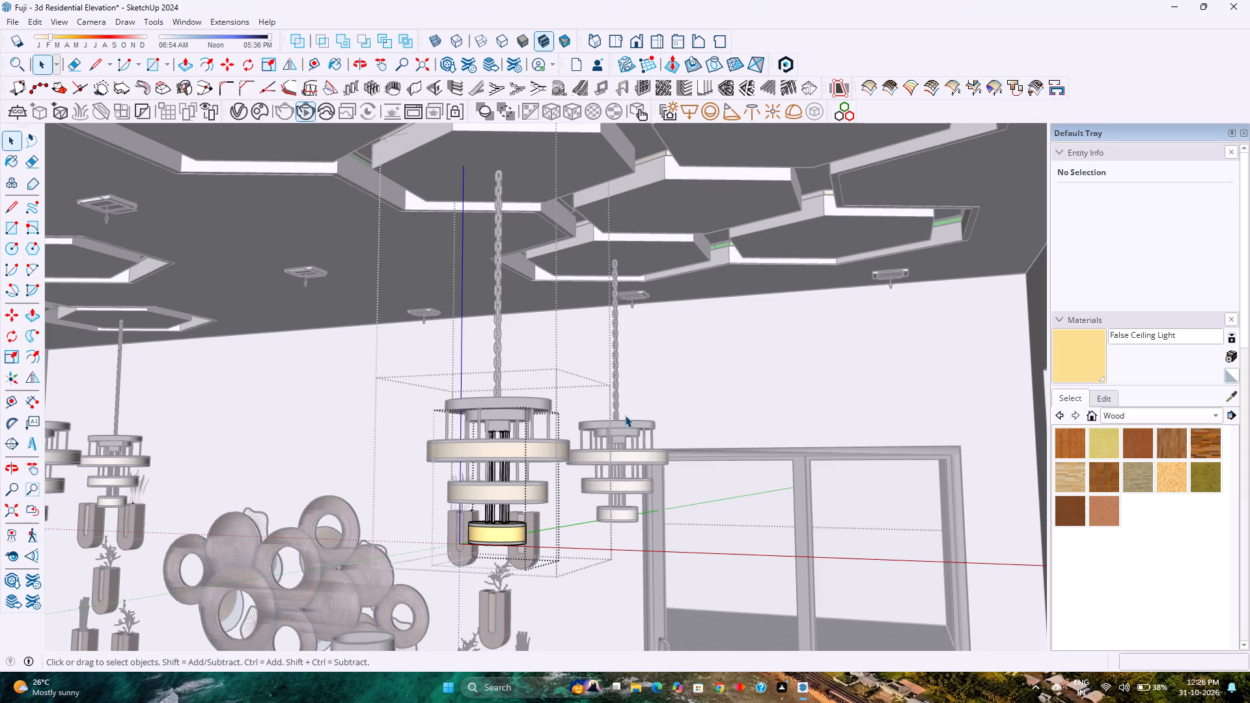
key("Escape")
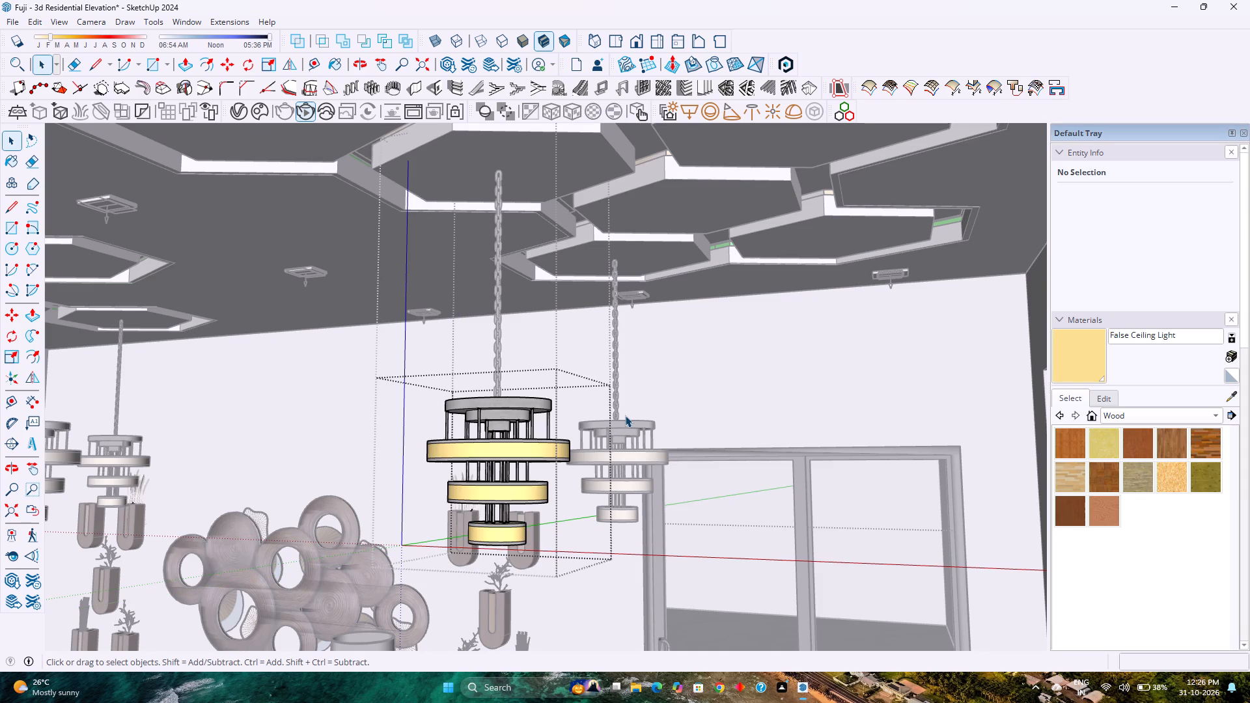
key("Escape")
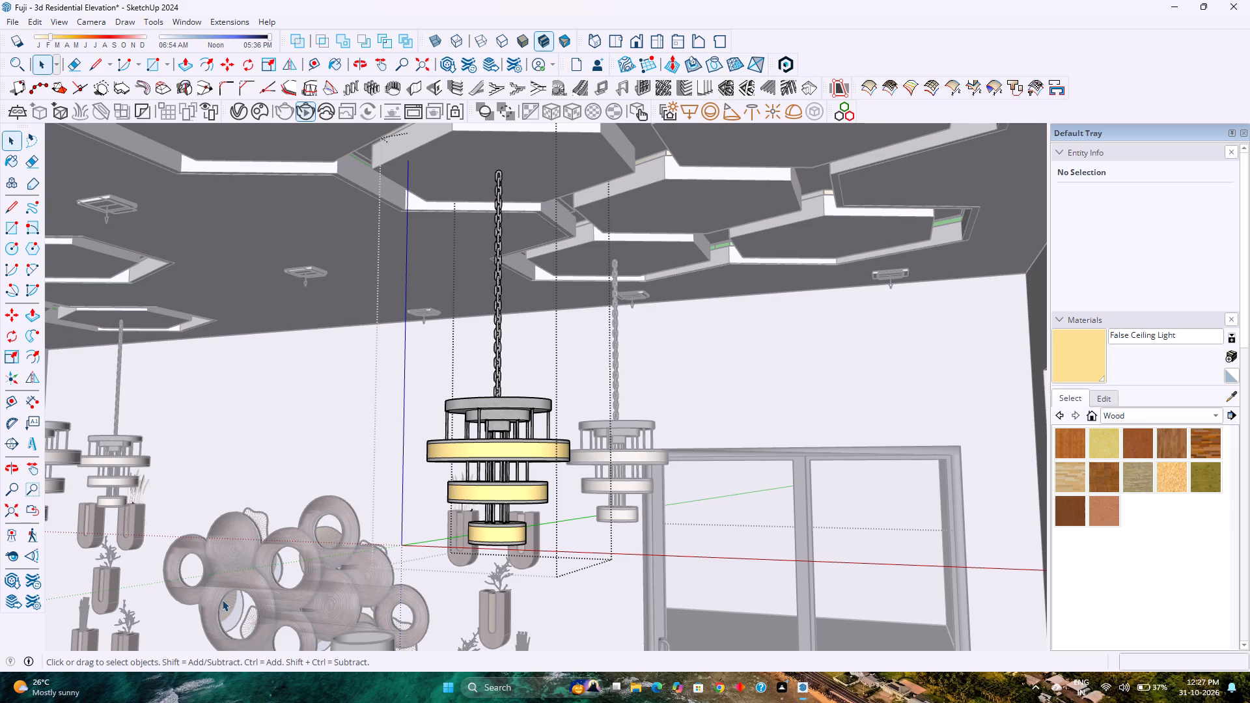
double_click(665, 450)
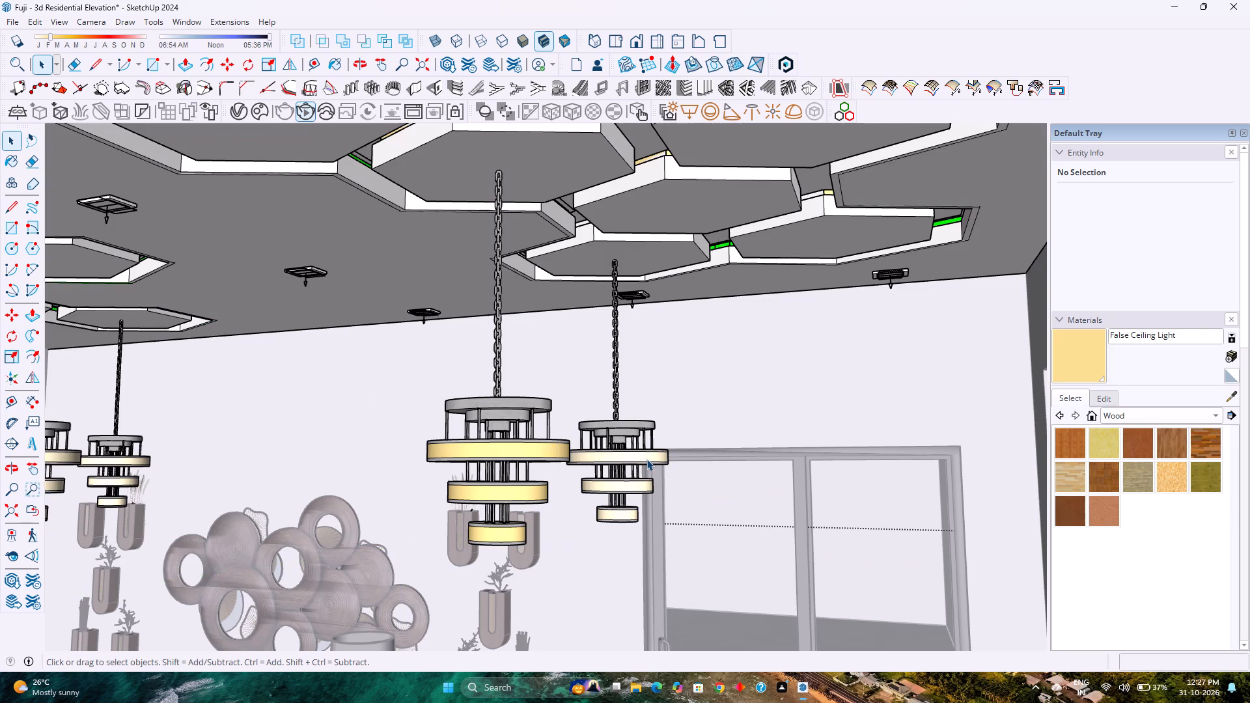
double_click(645, 459)
scroll(645, 459, "up", 7)
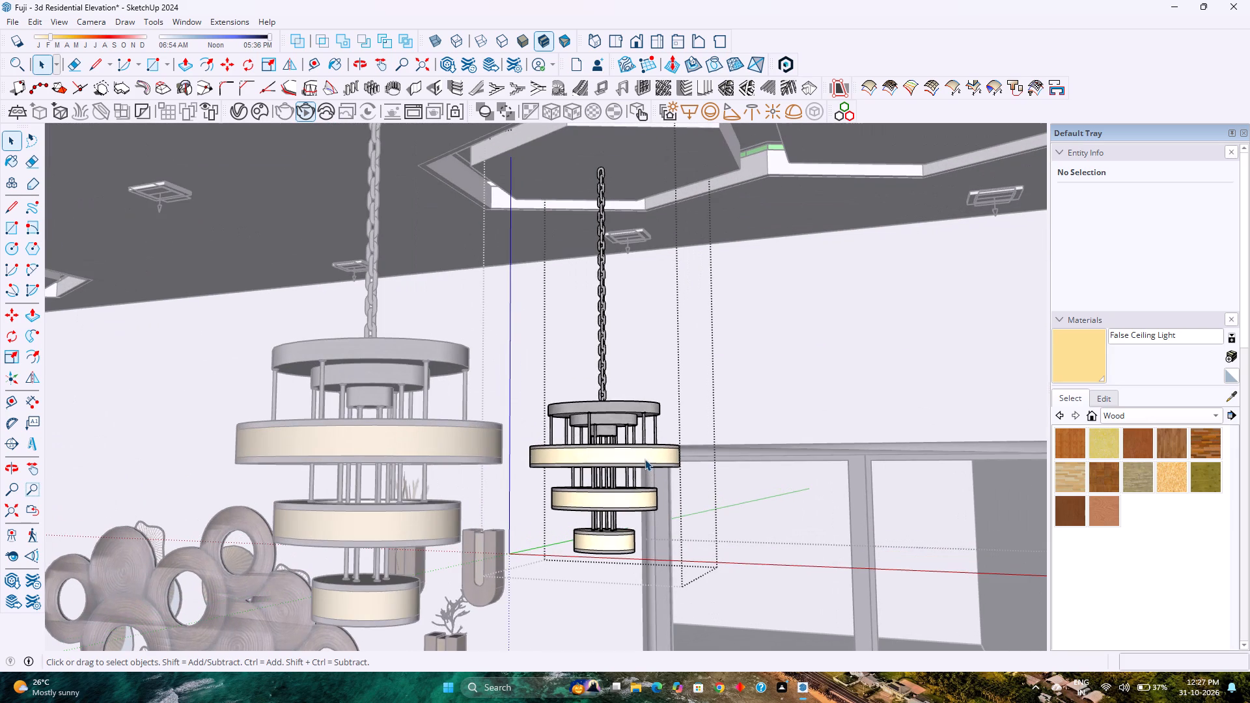
double_click(643, 459)
scroll(643, 459, "down", 5)
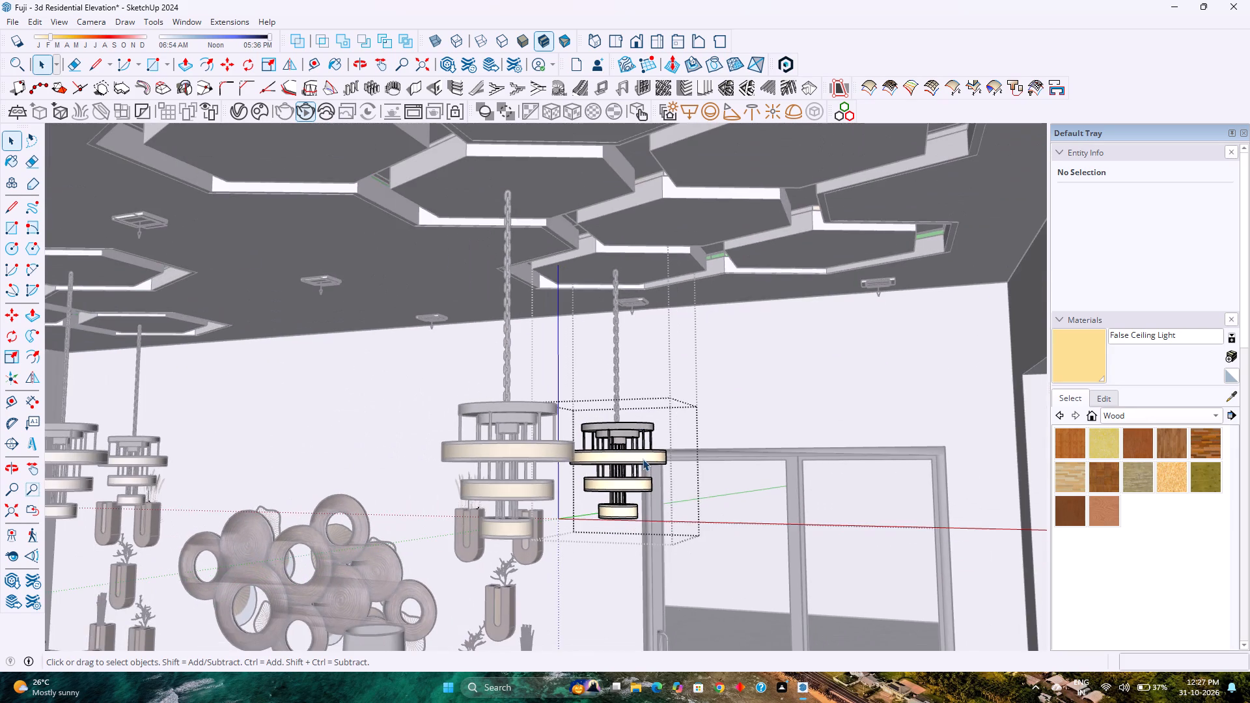
scroll(641, 456, "up", 4)
double_click(641, 456)
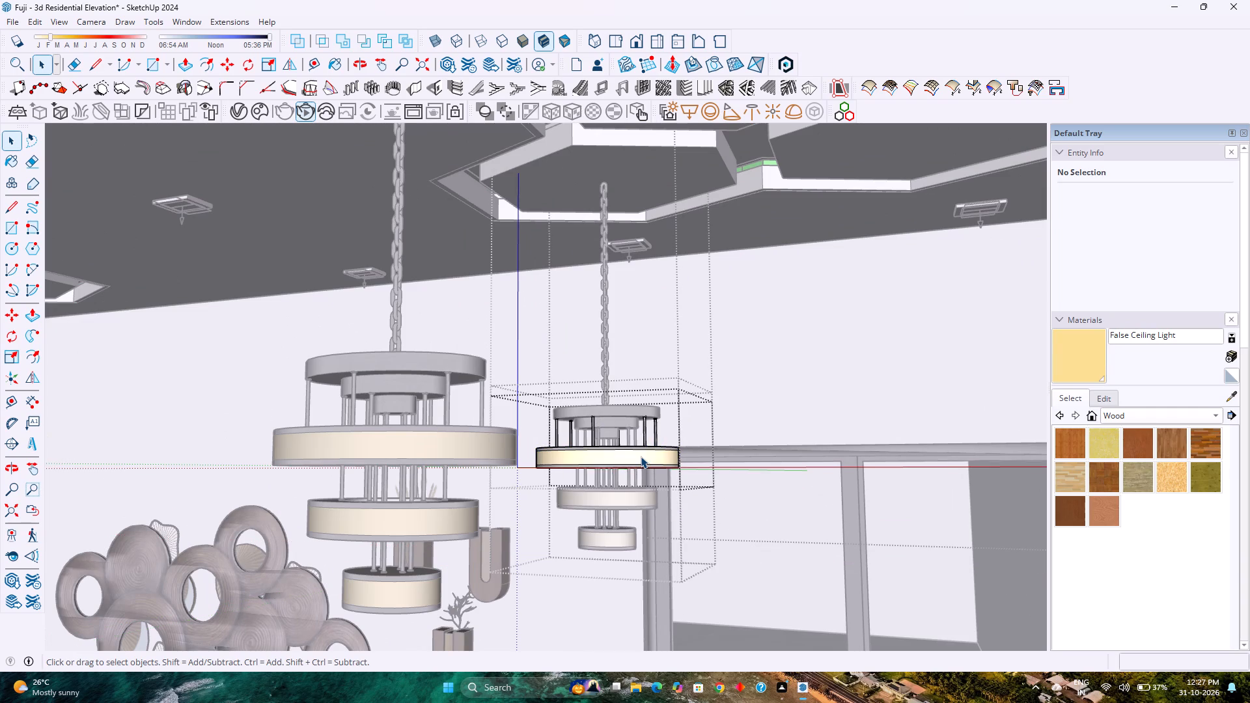
double_click(641, 456)
double_click(641, 456)
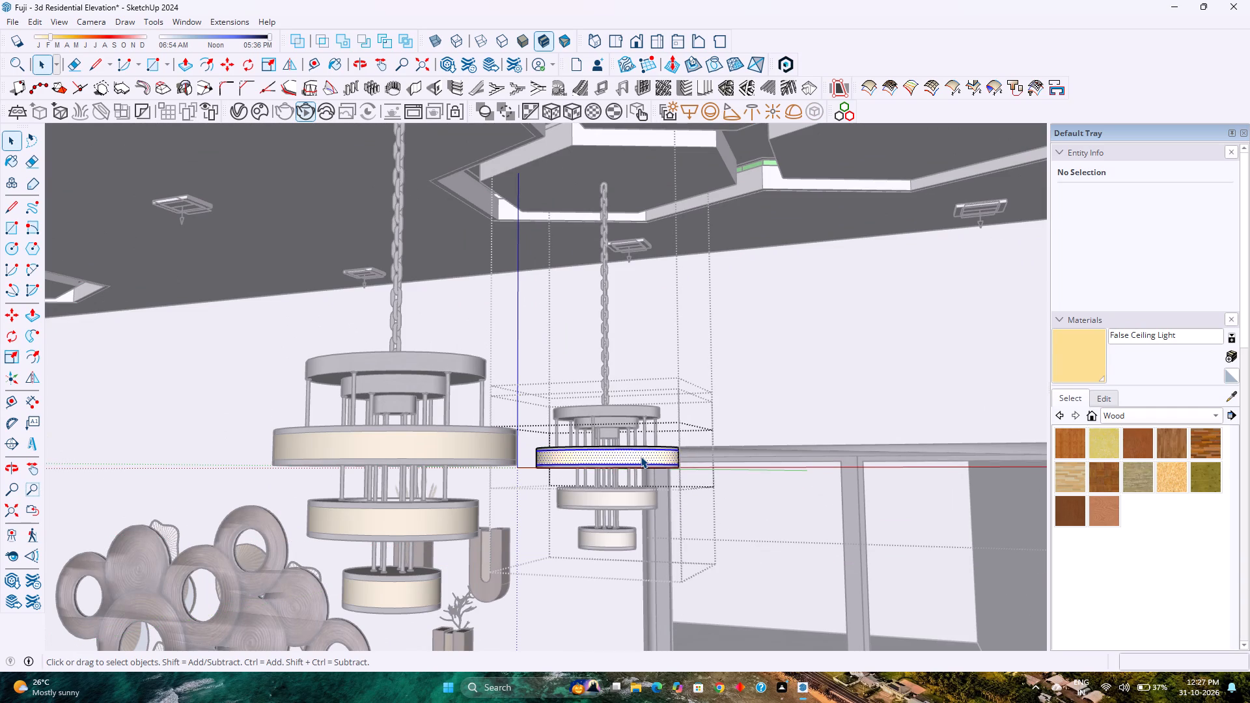
scroll(641, 456, "down", 8)
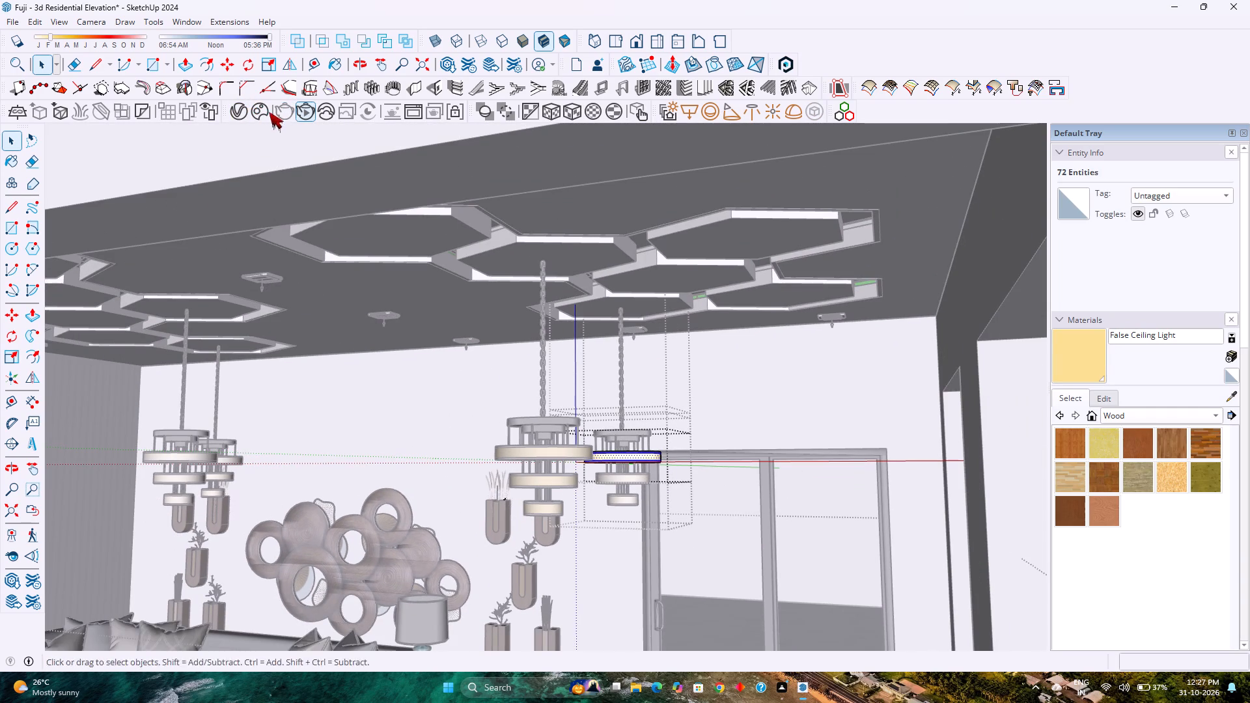
left_click(242, 118)
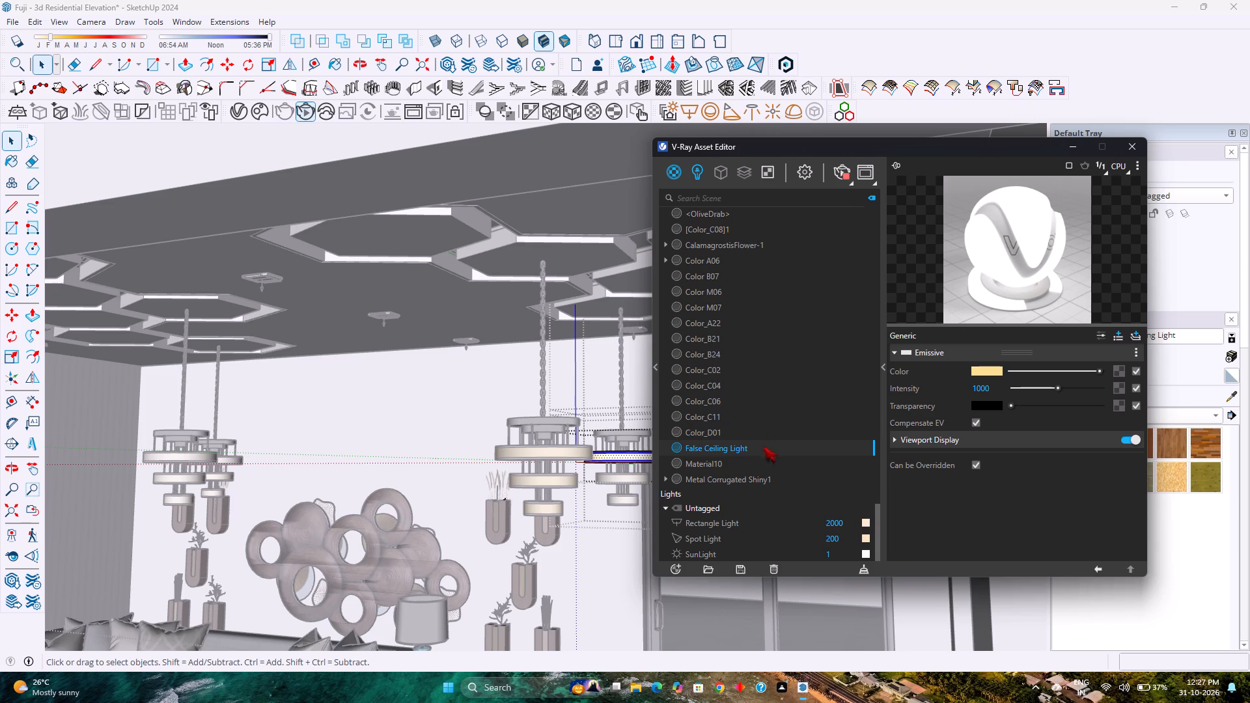
right_click(741, 450)
left_click(799, 309)
left_click(1134, 146)
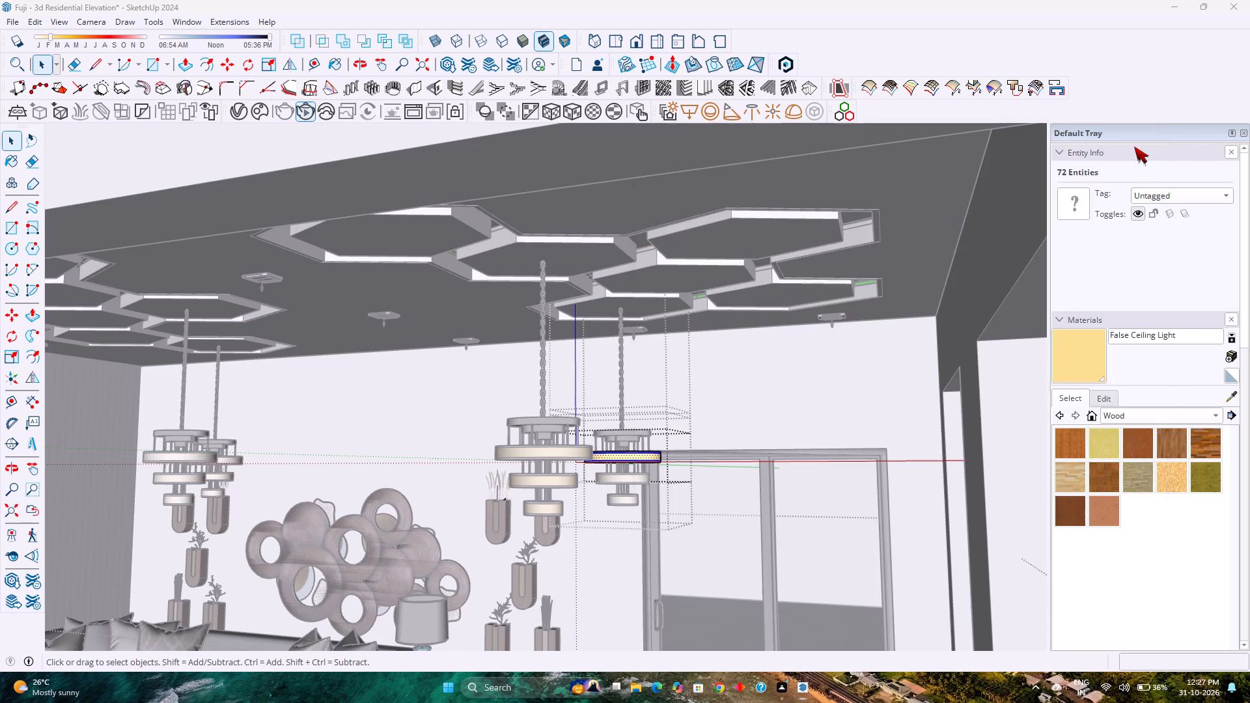
key("Escape")
Apply the False Ceiling Light material to the outer band of the middle ring on the pendant lamp nearest the sliding glass doors.
left_click(621, 469)
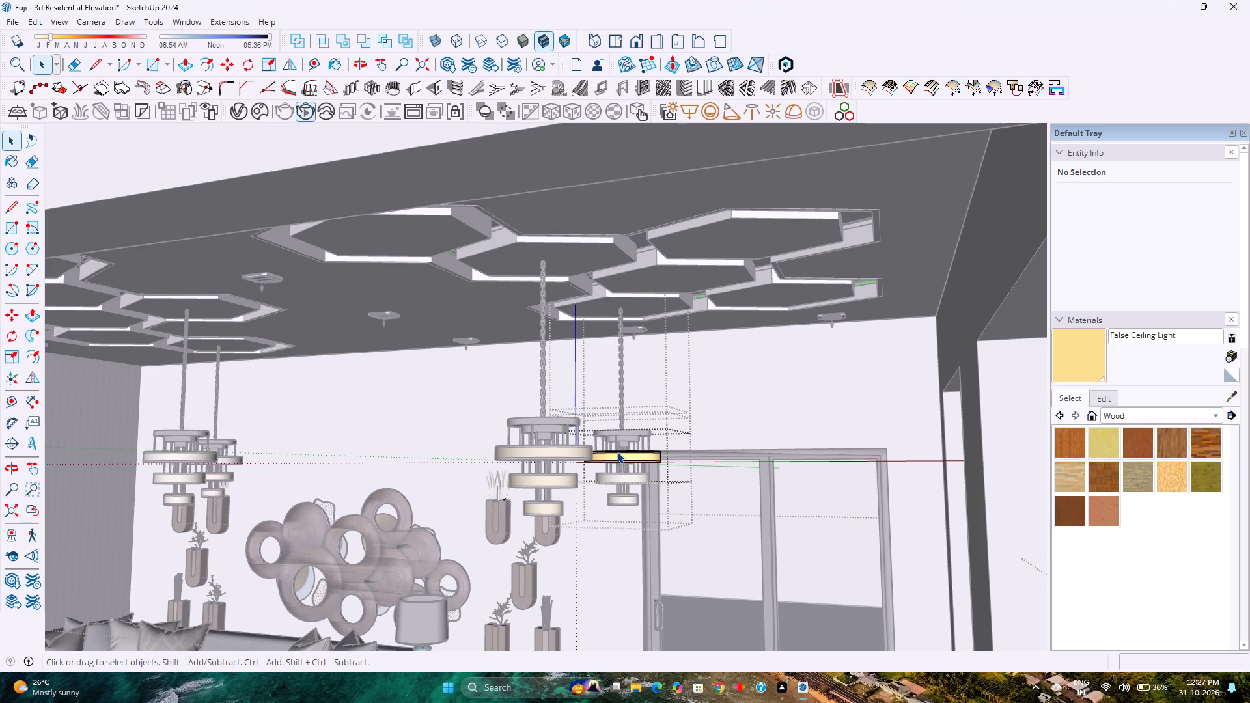
left_click(629, 478)
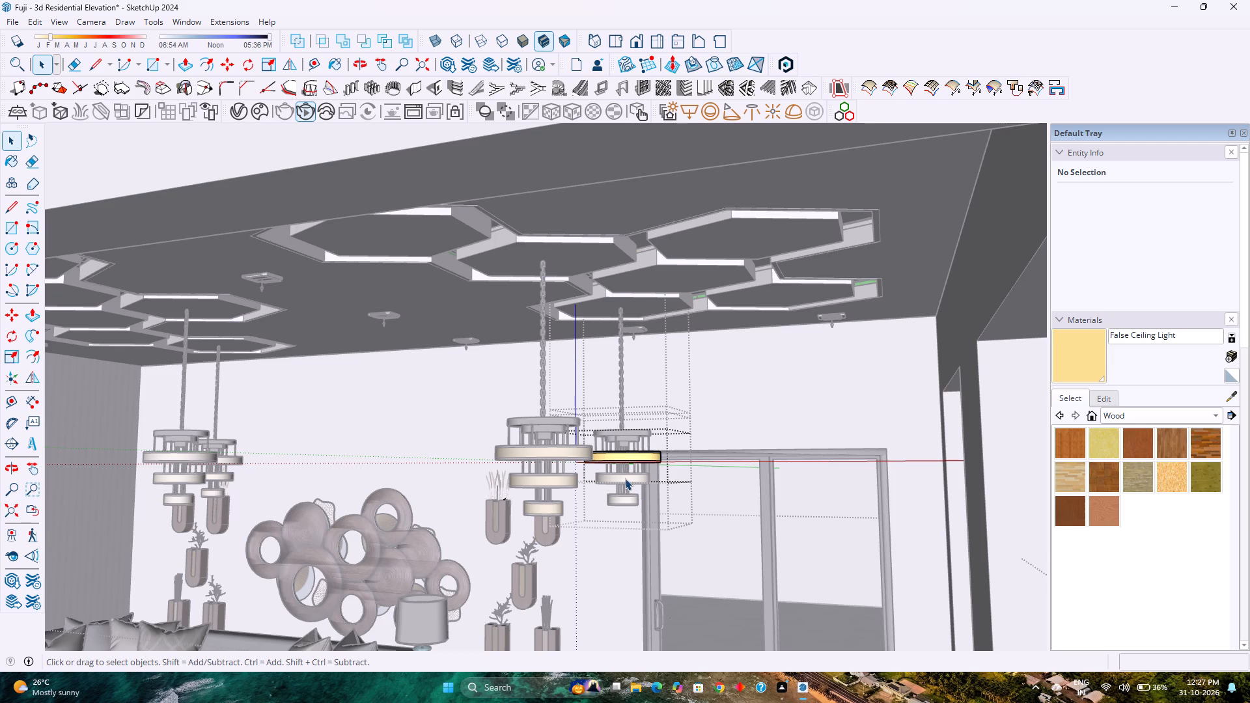
left_click(631, 481)
key("Escape")
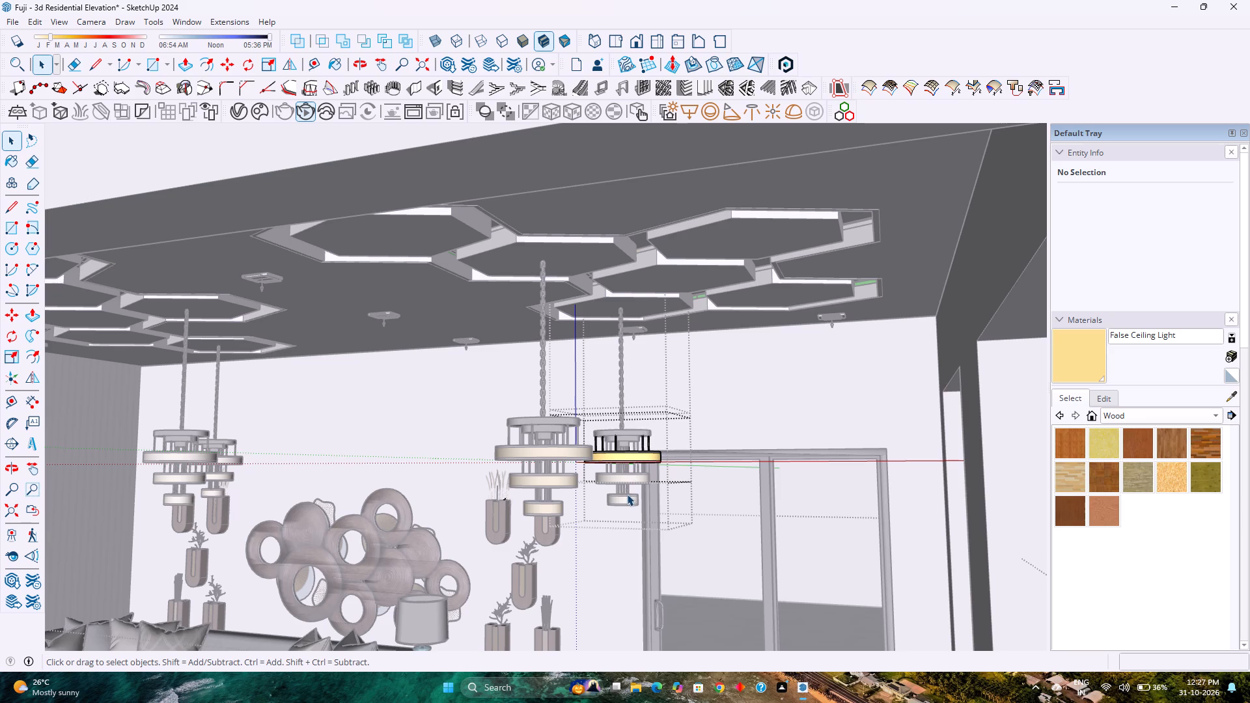
scroll(627, 494, "up", 5)
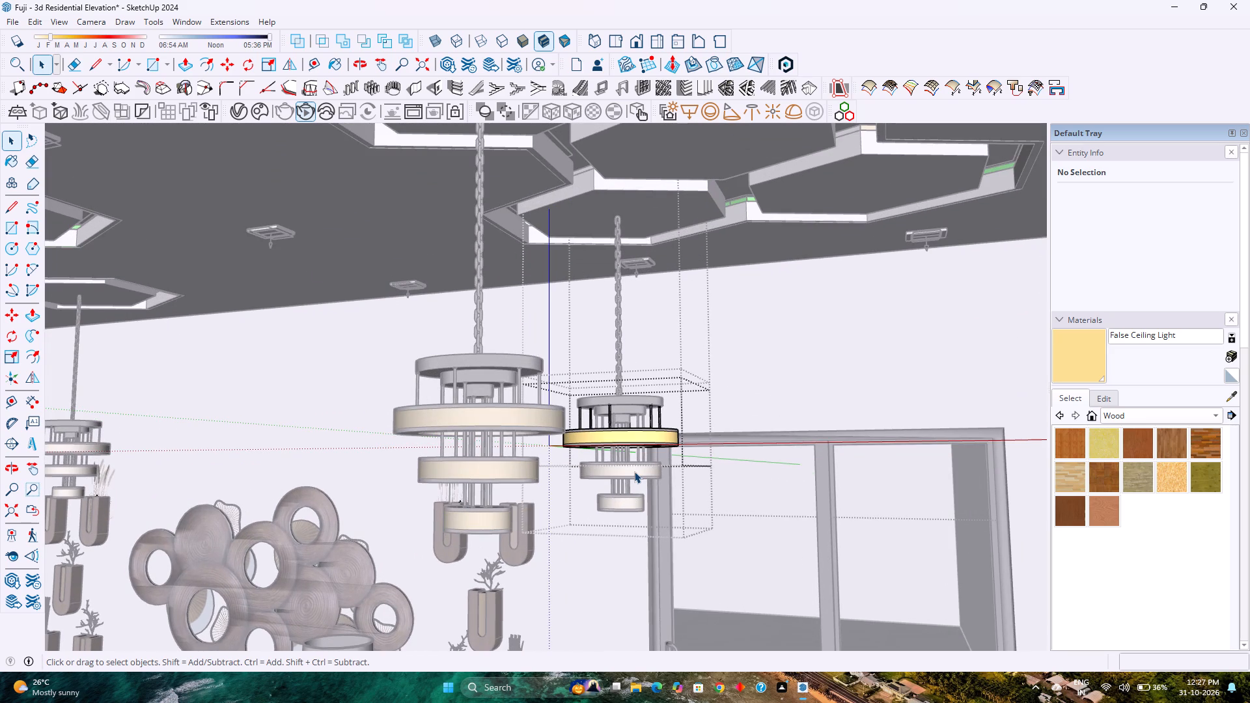
key("Escape")
double_click(634, 471)
scroll(634, 471, "up", 3)
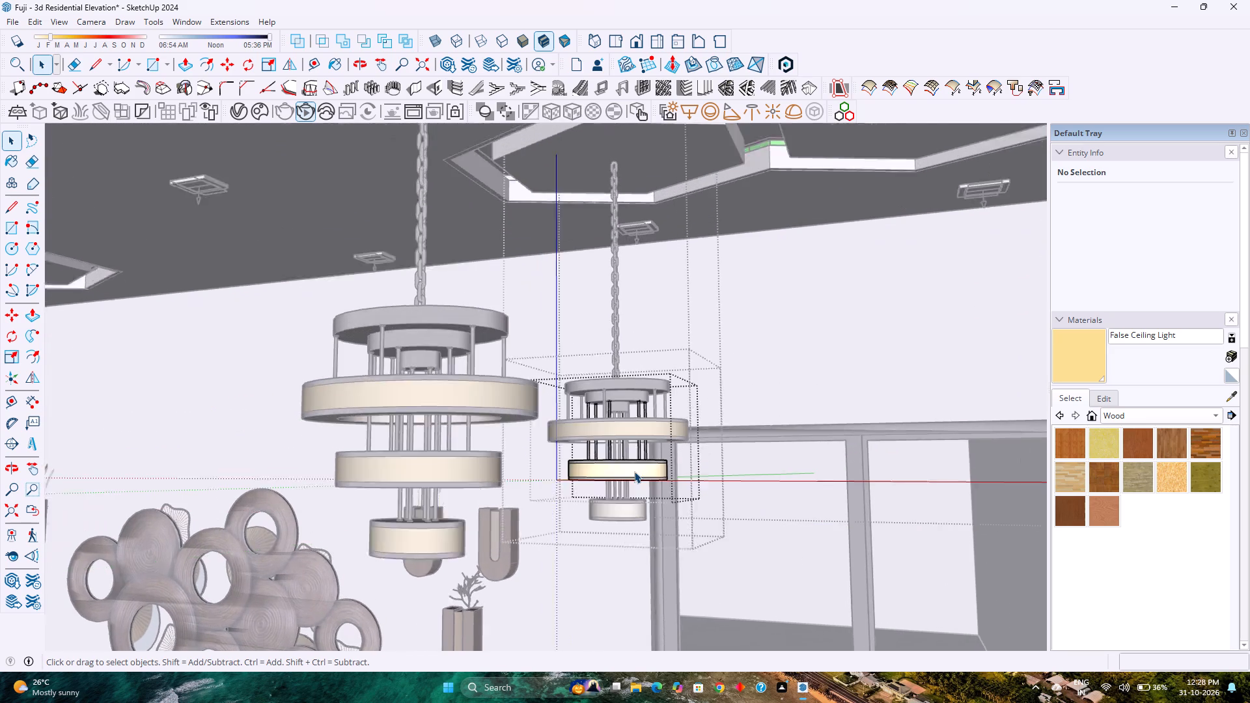
scroll(634, 471, "up", 10)
double_click(634, 469)
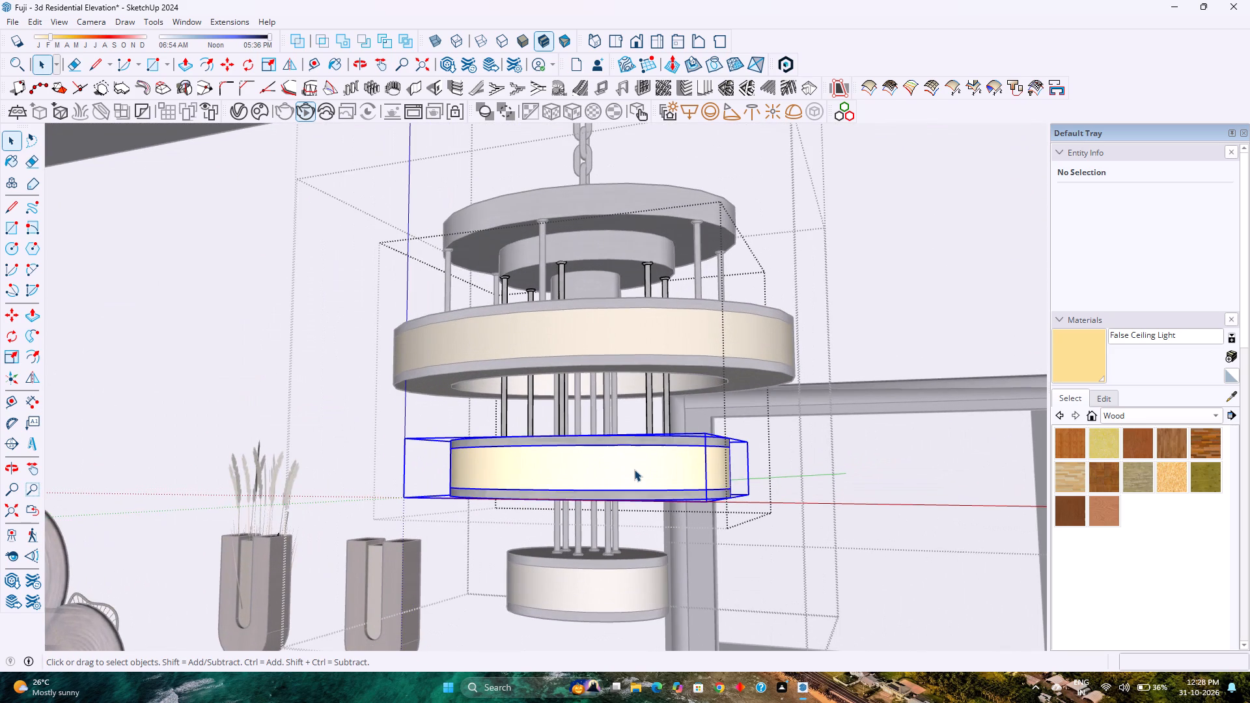
scroll(634, 469, "up", 3)
double_click(634, 469)
right_click(634, 469)
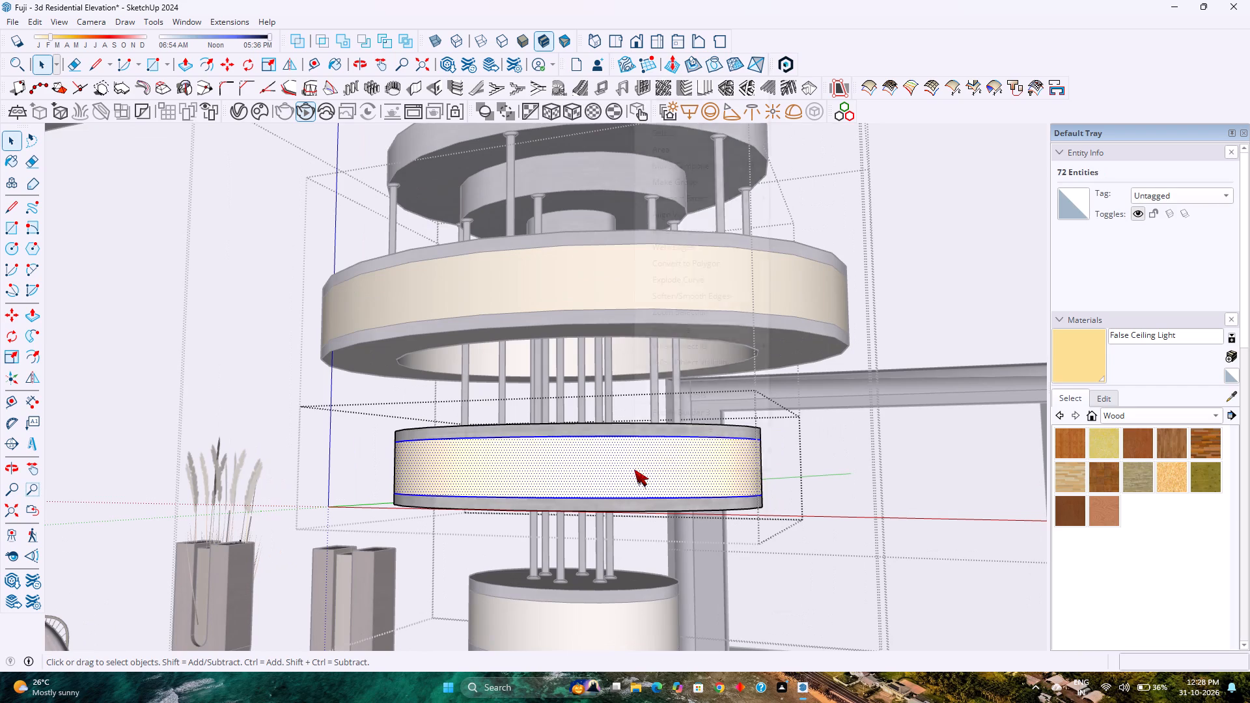
double_click(622, 475)
double_click(622, 475)
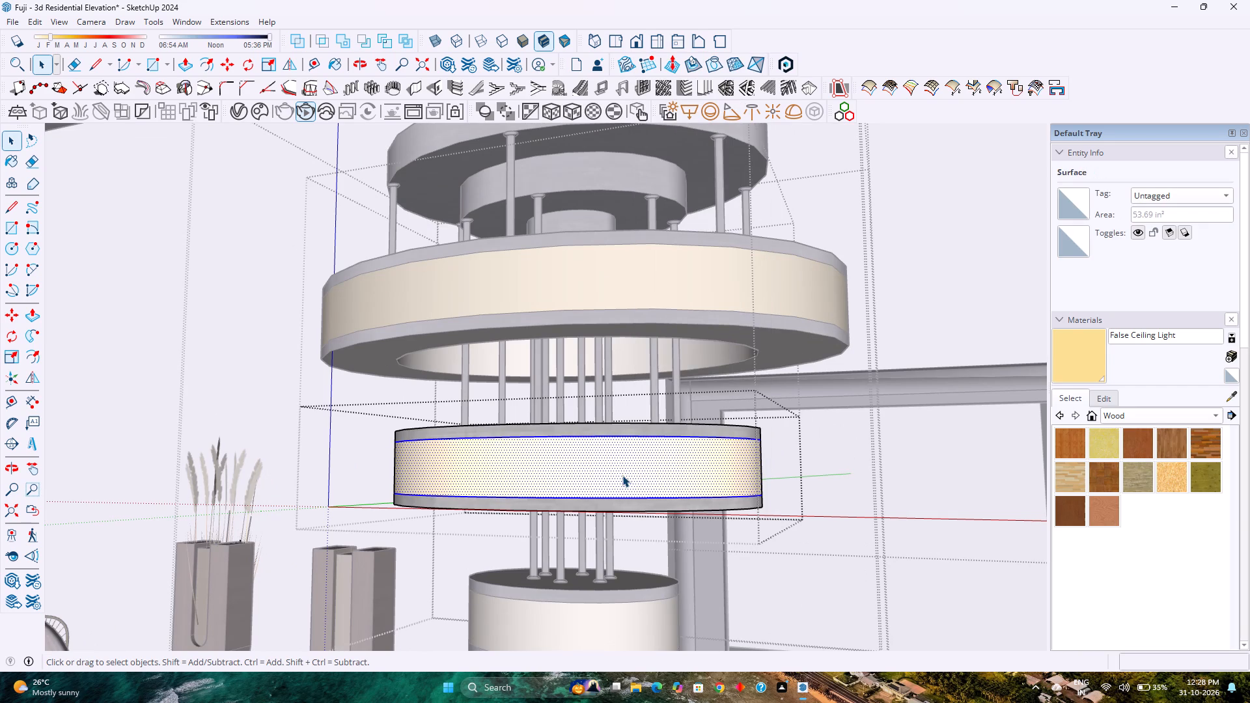
left_click(238, 114)
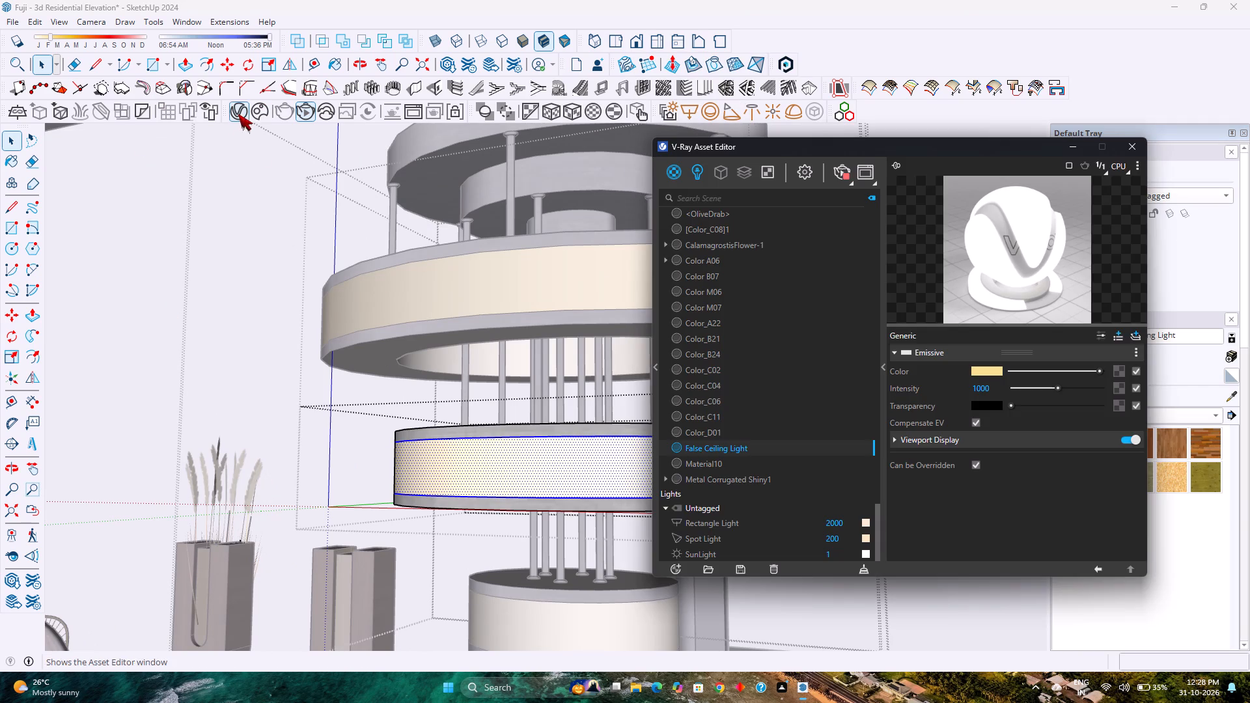
right_click(736, 448)
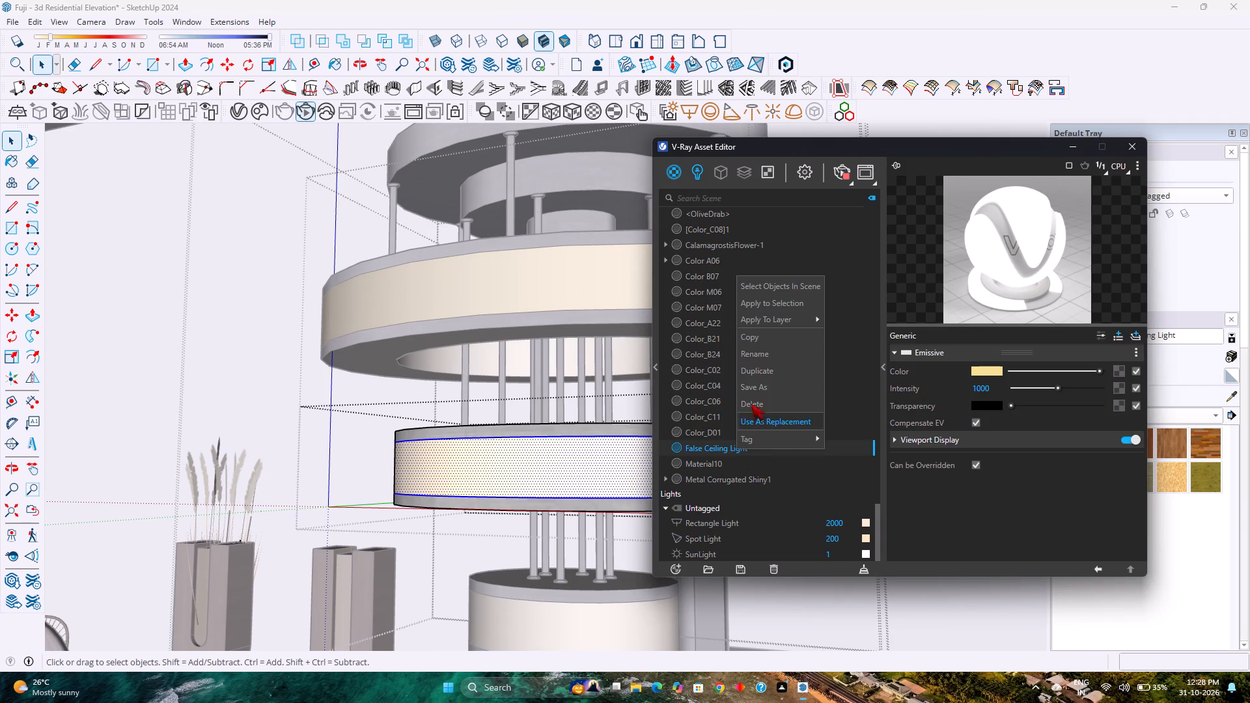
left_click(763, 305)
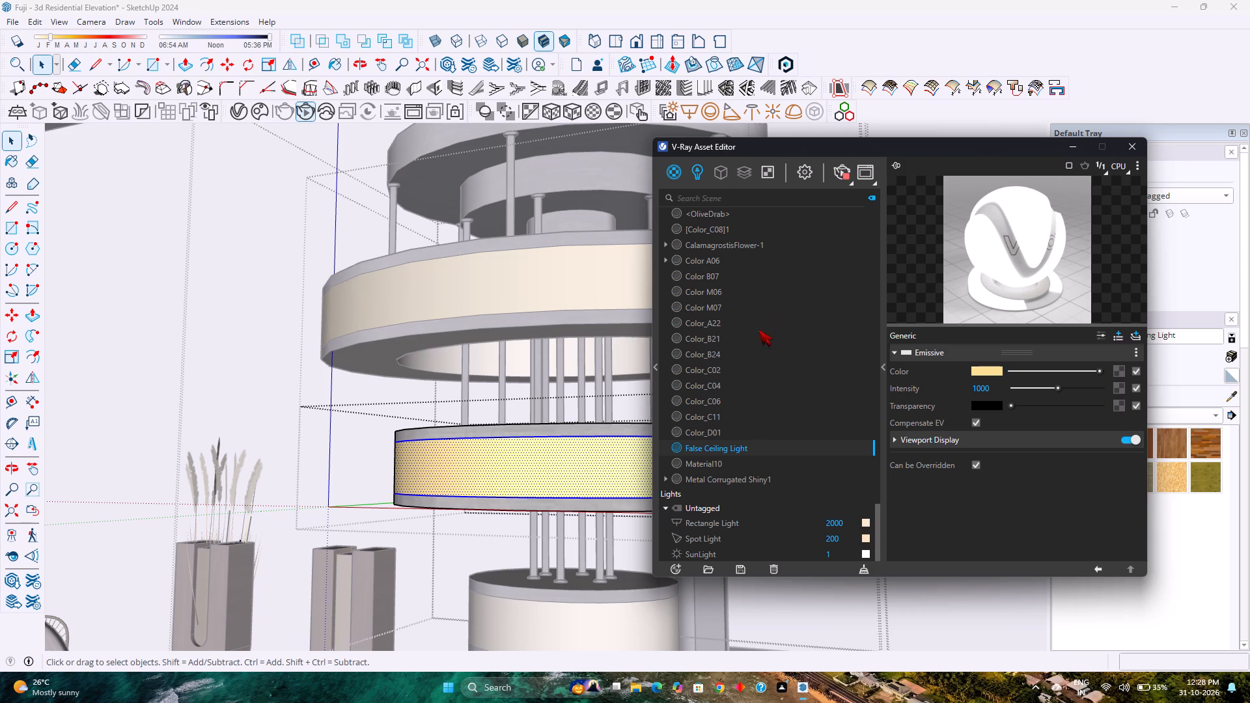
left_click(1139, 147)
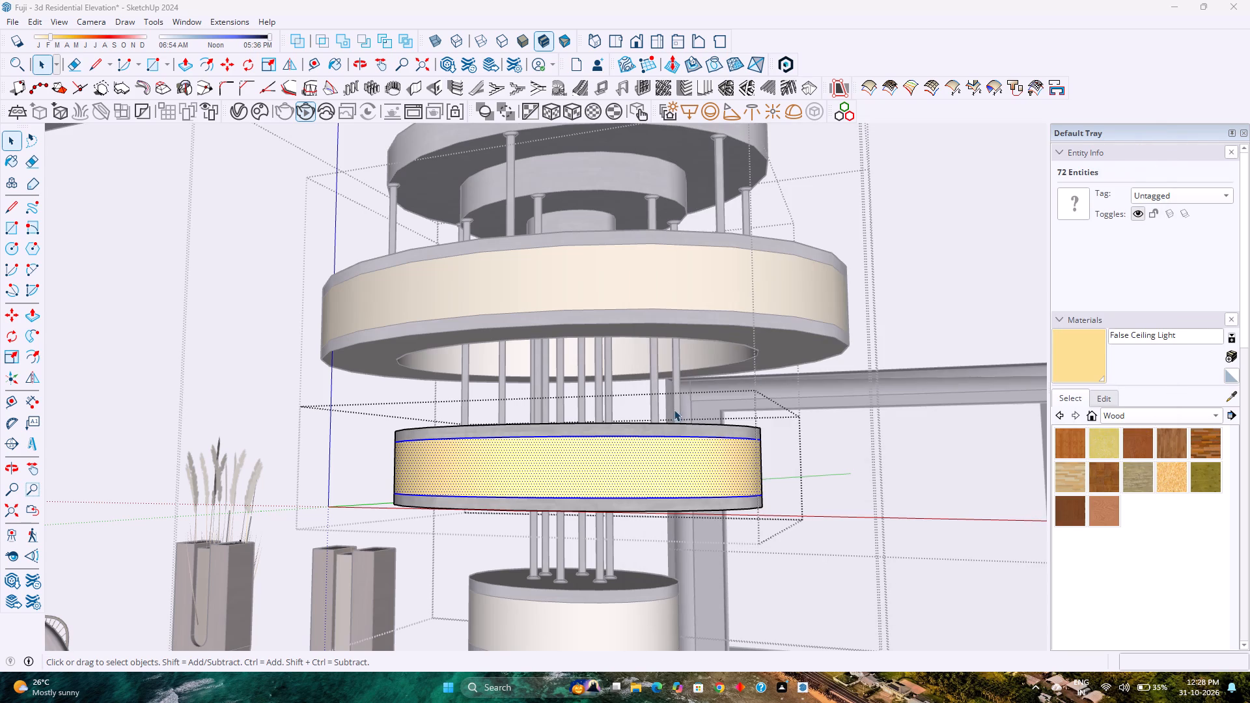
scroll(674, 409, "down", 6)
key("Escape")
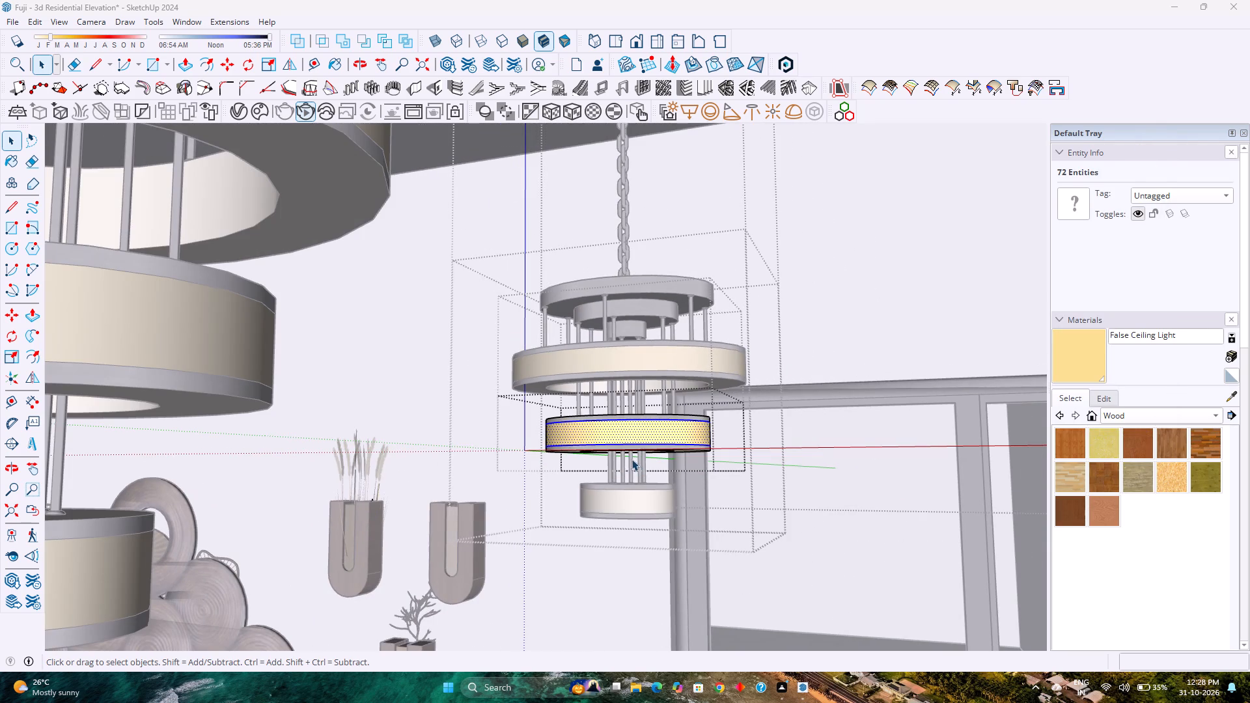
key("Escape")
Apply the False Ceiling Light material to the outer band of the smallest, lowest ring on the same pendant lamp by the sliding doors.
left_click(618, 497)
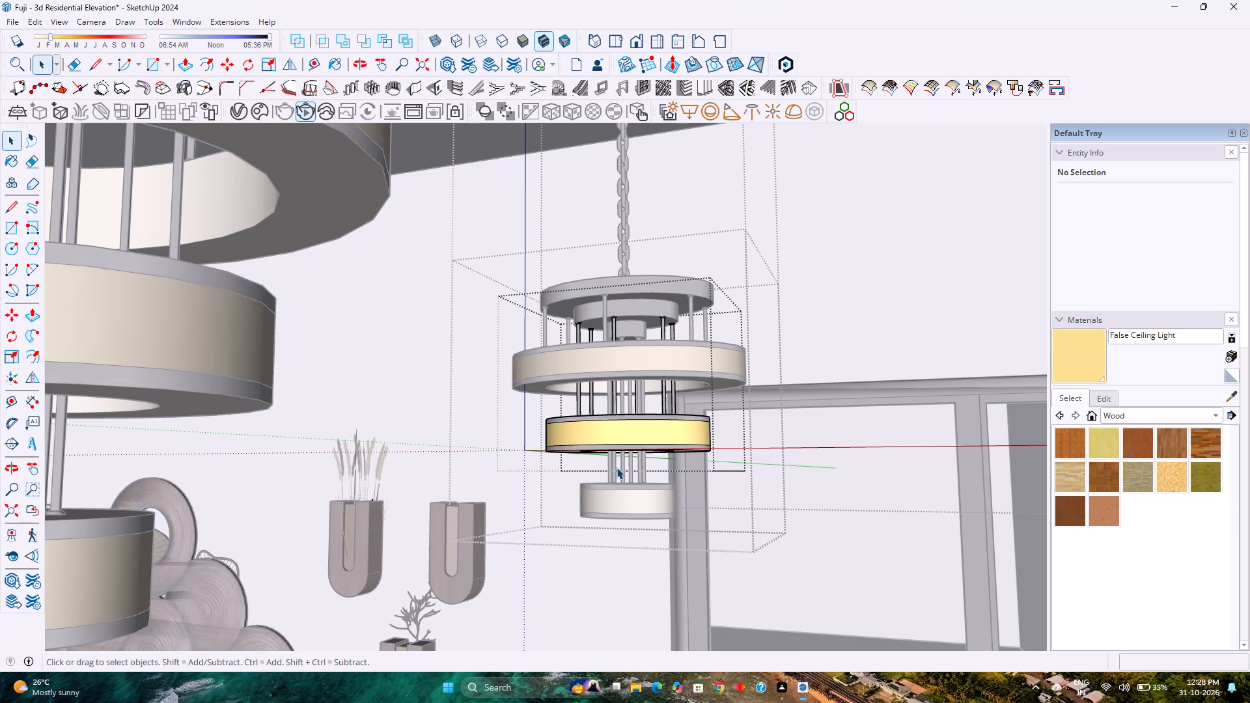
key("Escape")
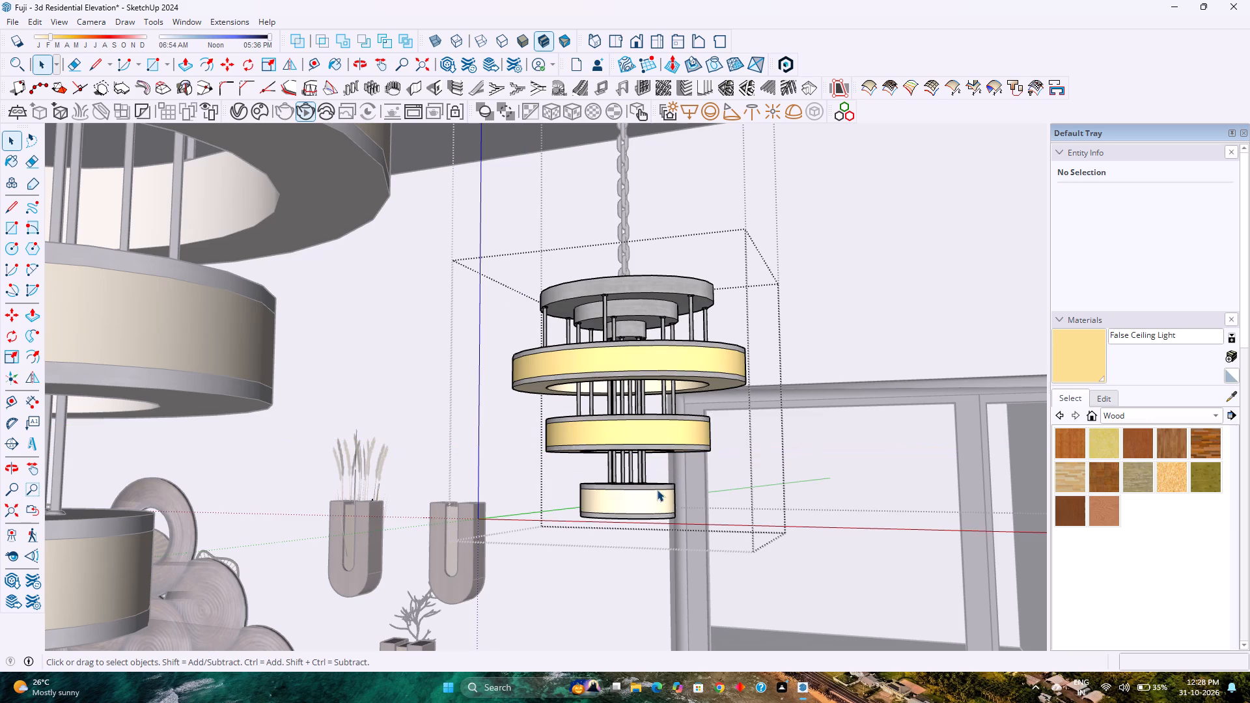
double_click(652, 498)
scroll(651, 498, "up", 8)
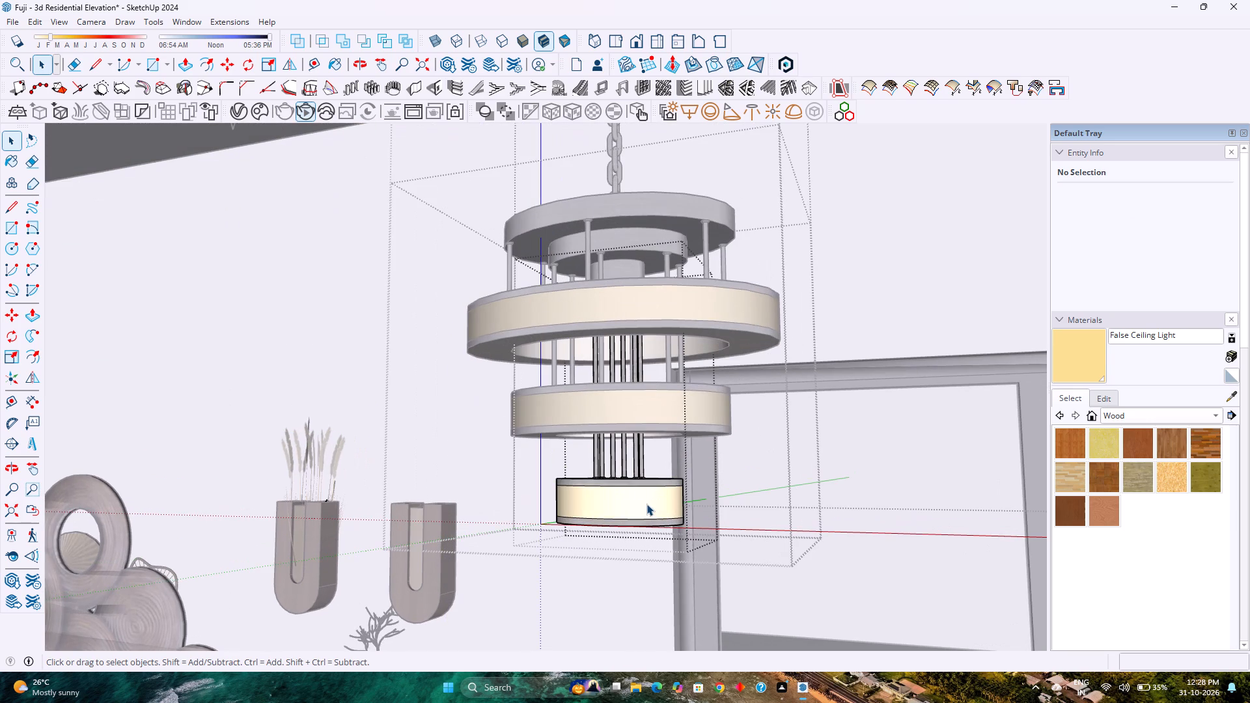
double_click(646, 504)
scroll(646, 504, "up", 4)
double_click(646, 504)
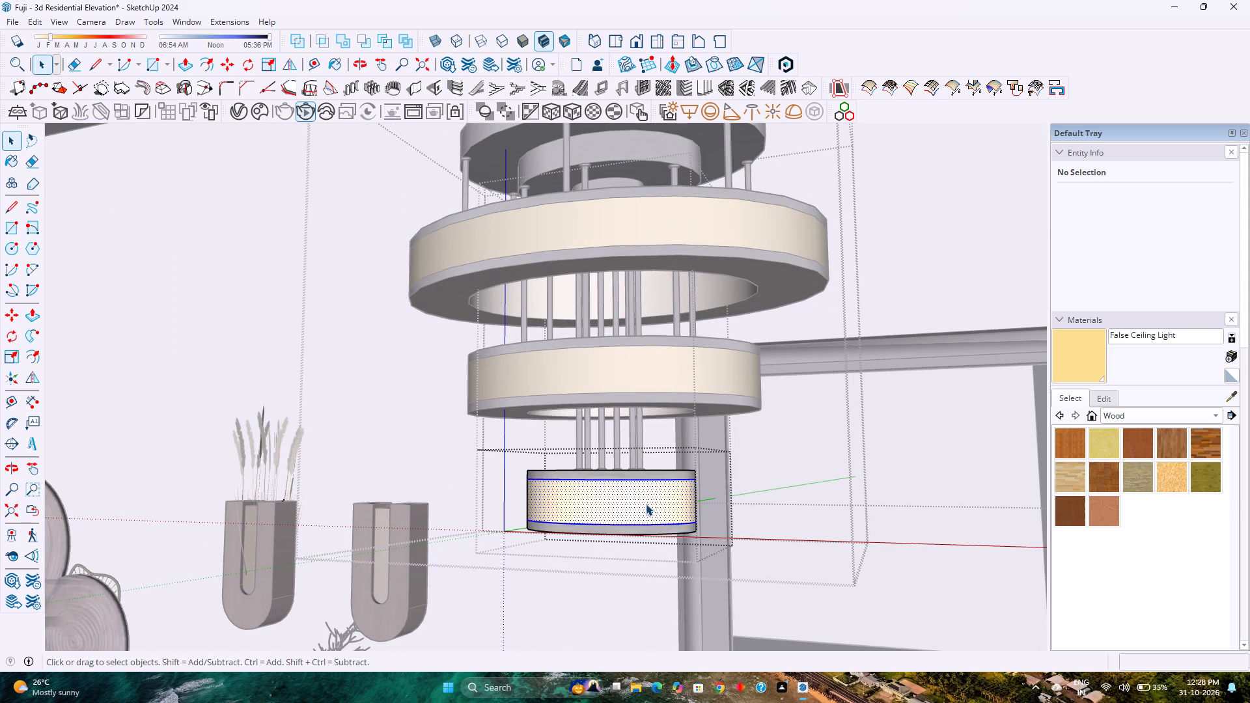
left_click(238, 112)
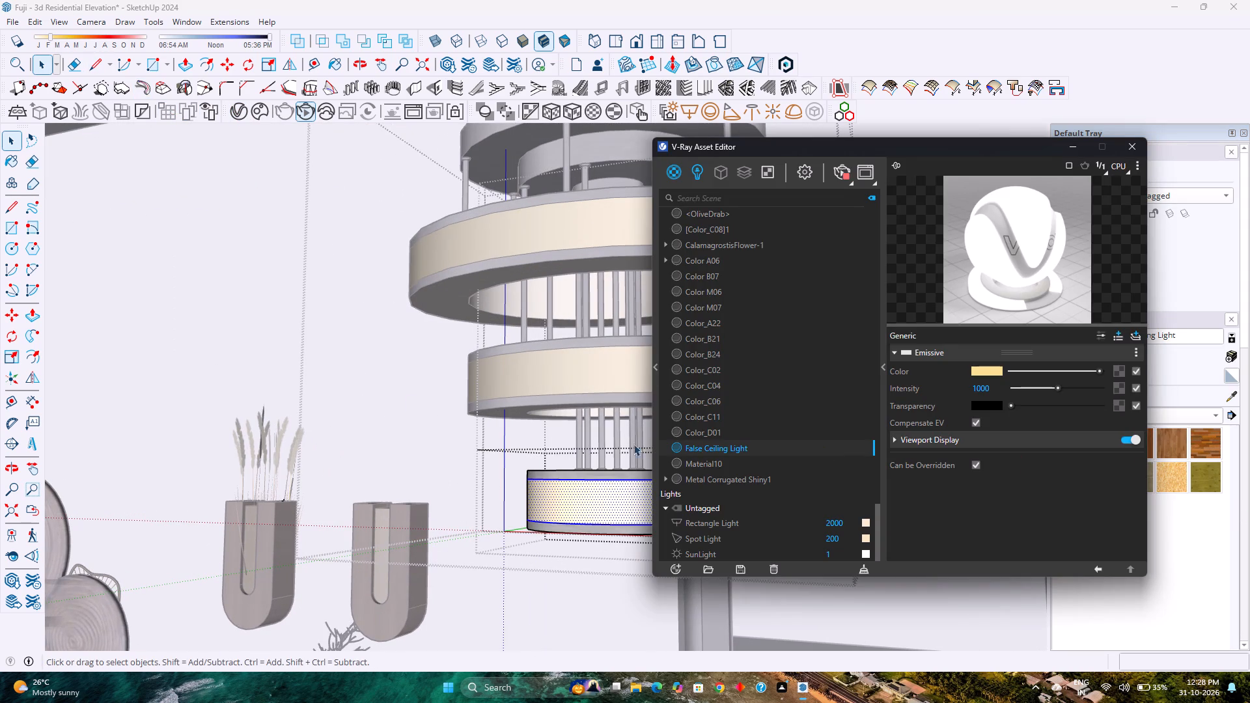
right_click(730, 450)
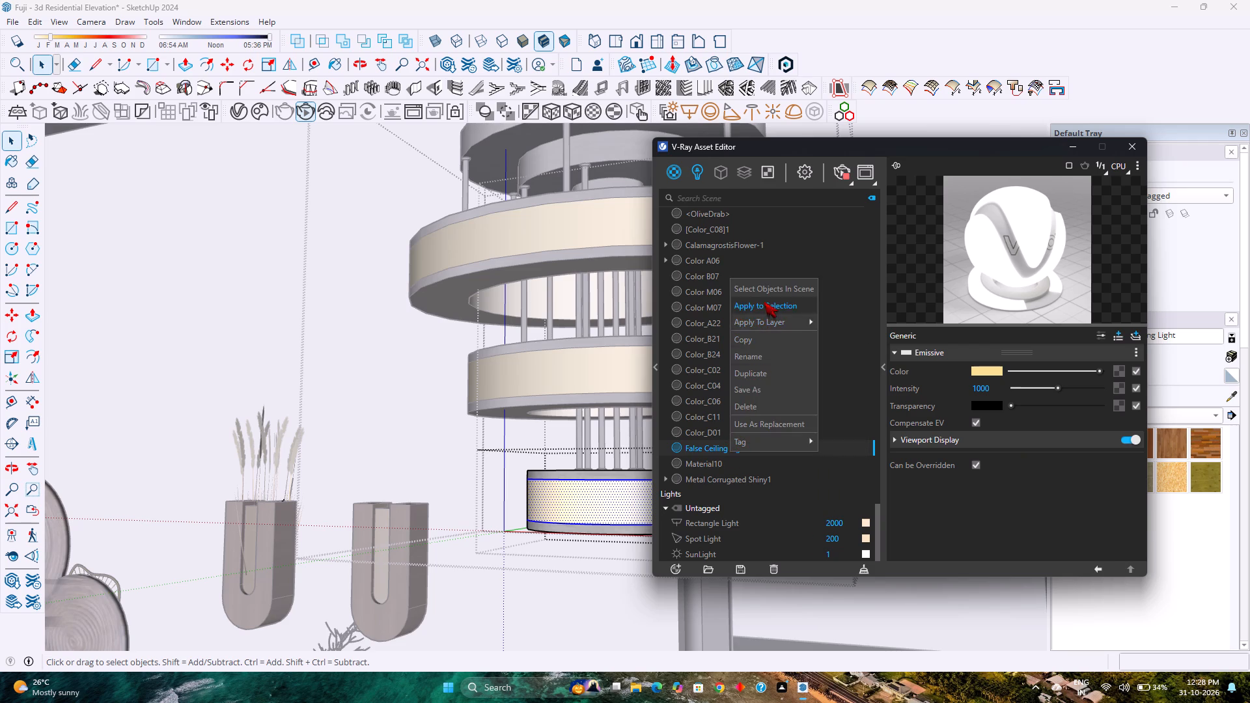
left_click(764, 301)
left_click(1126, 152)
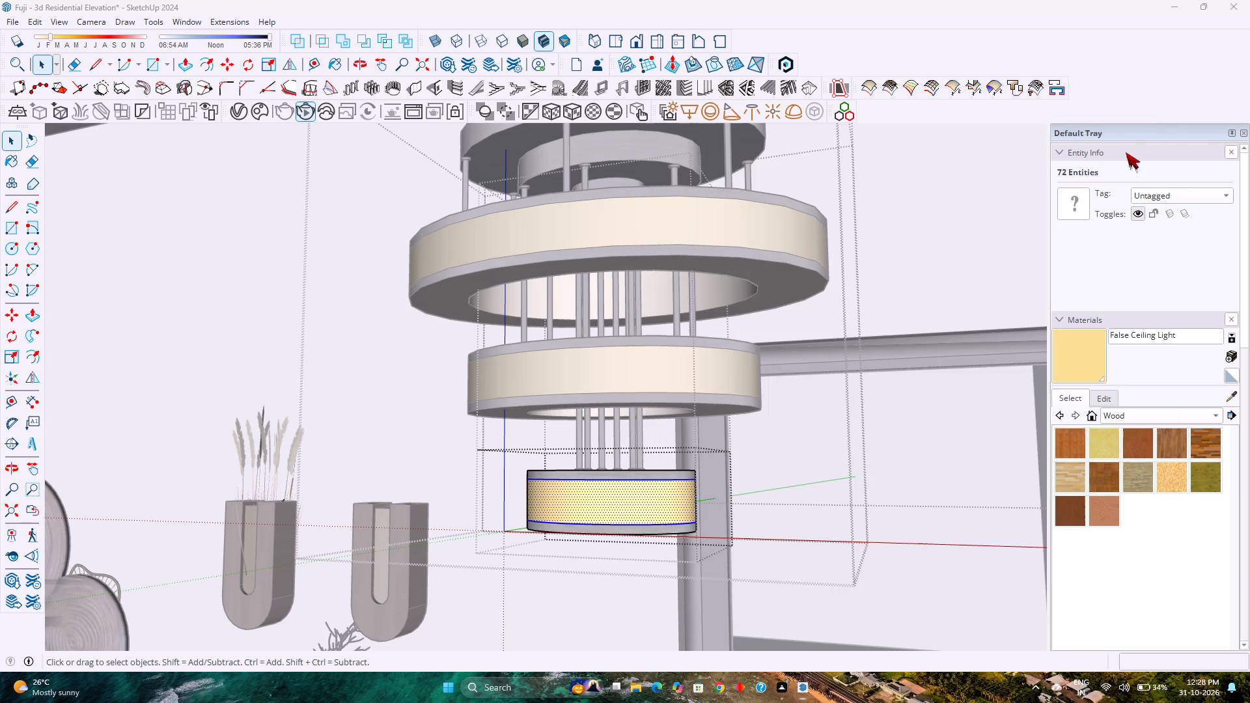
scroll(717, 428, "down", 17)
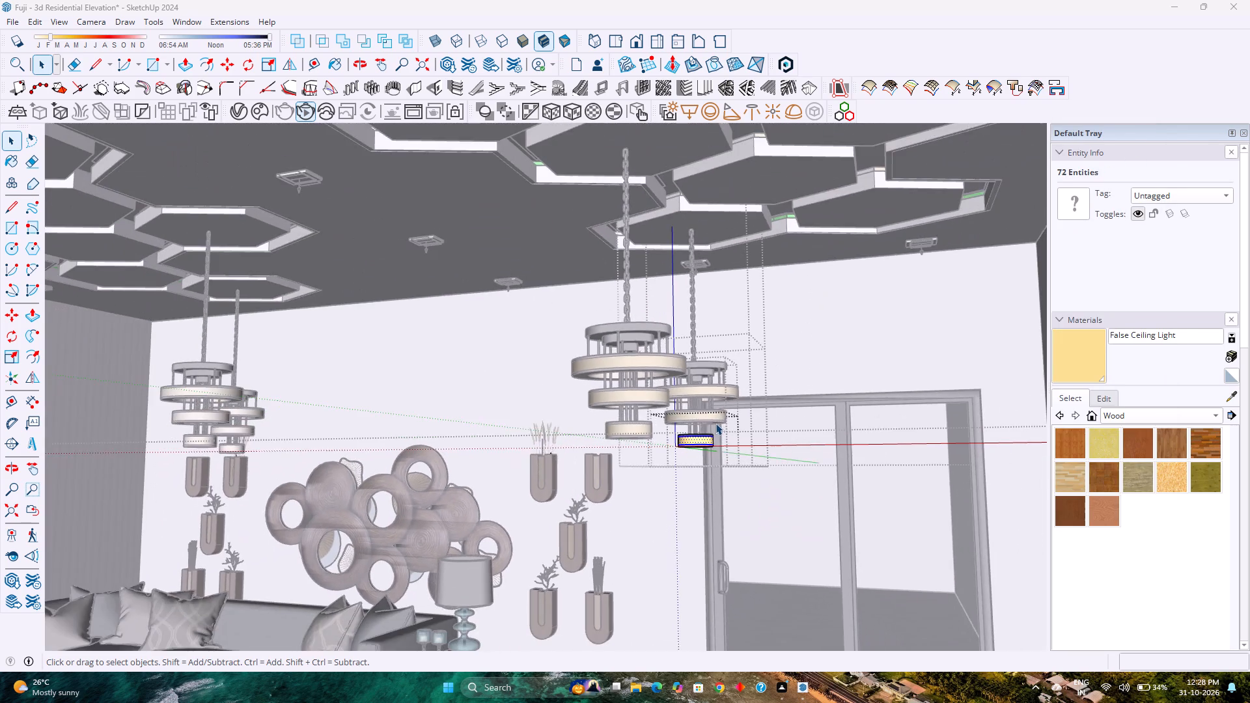
scroll(715, 423, "down", 8)
scroll(464, 492, "up", 2)
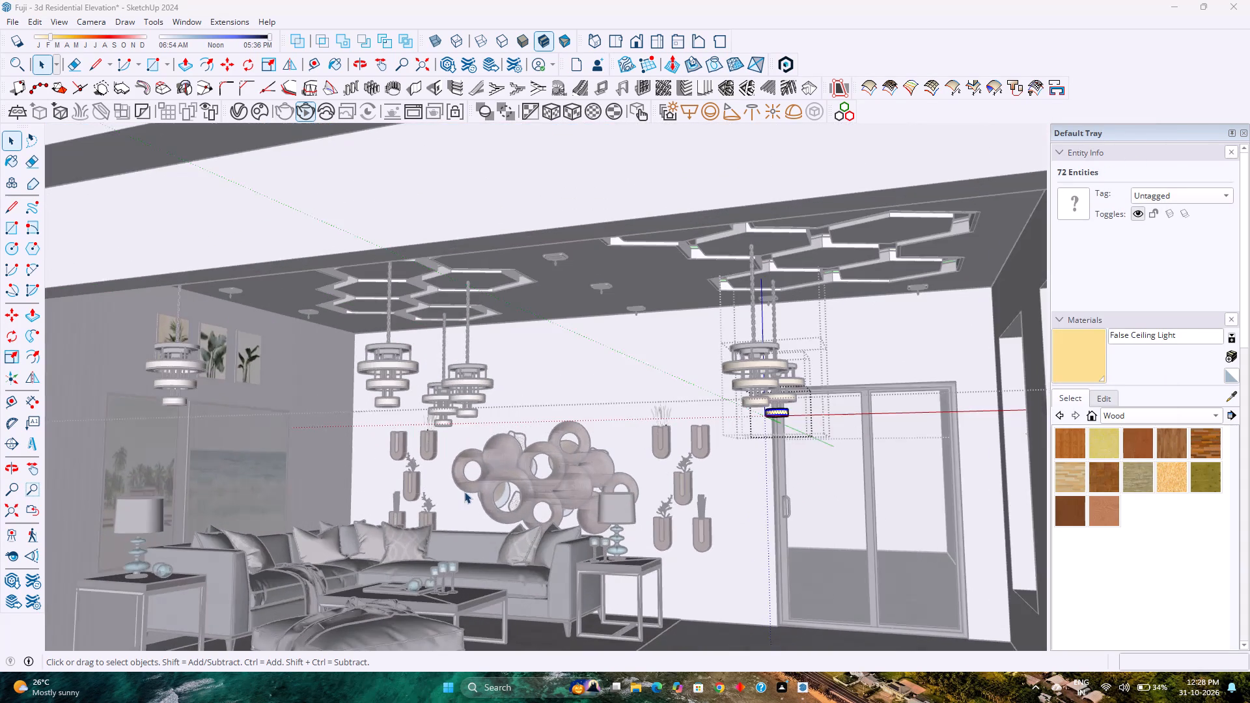
middle_click_drag(464, 491, 591, 454)
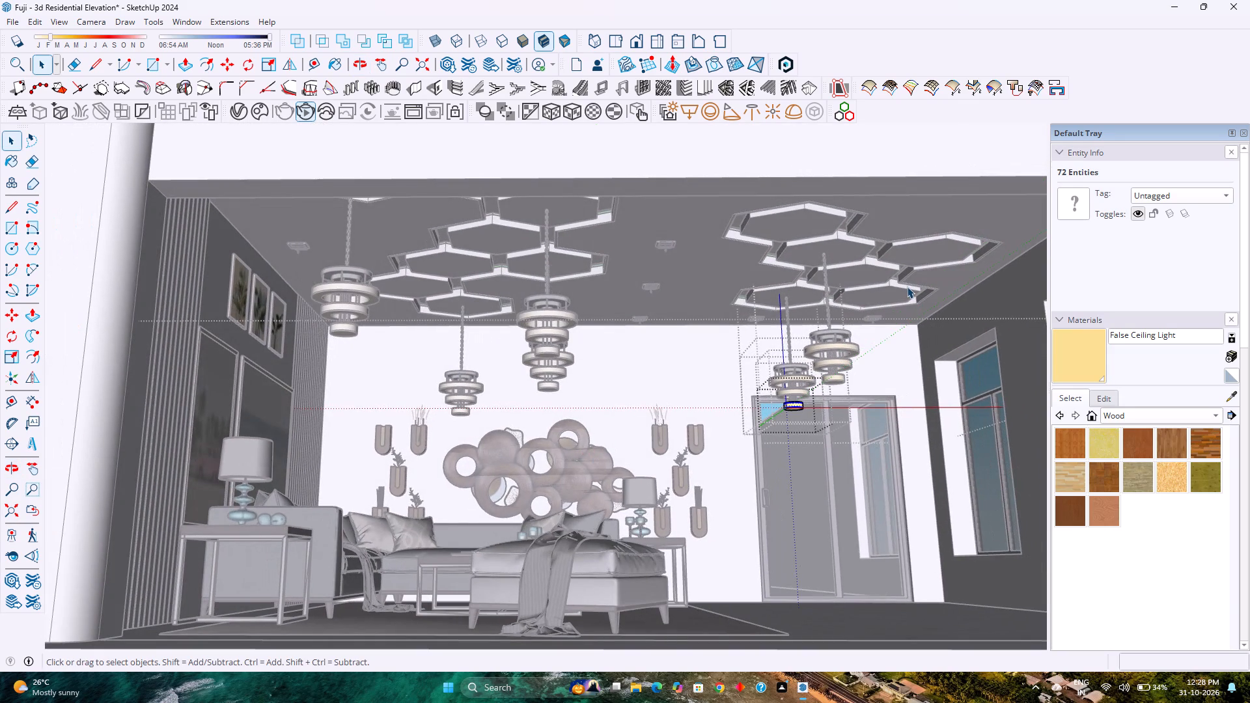
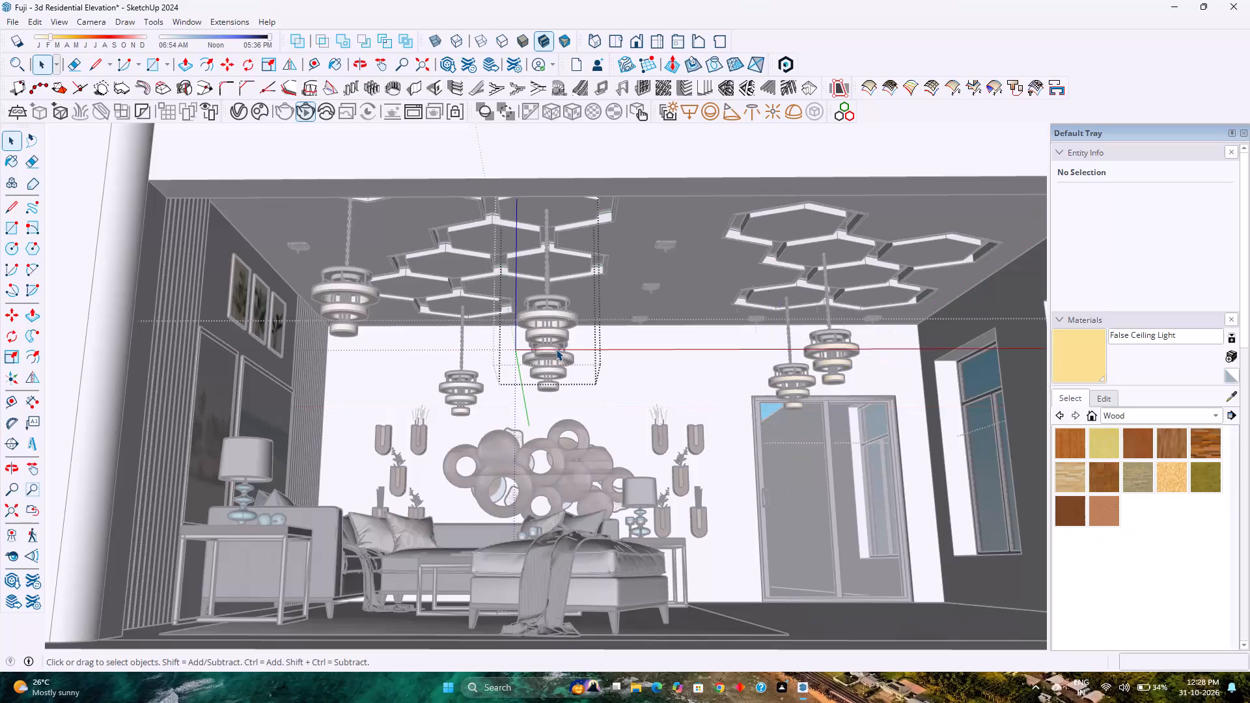
Start an interactive V-Ray render of the living room, seen from outside at an angle with both hexagonal ceiling light groups in frame.
scroll(441, 331, "up", 3)
scroll(437, 335, "down", 4)
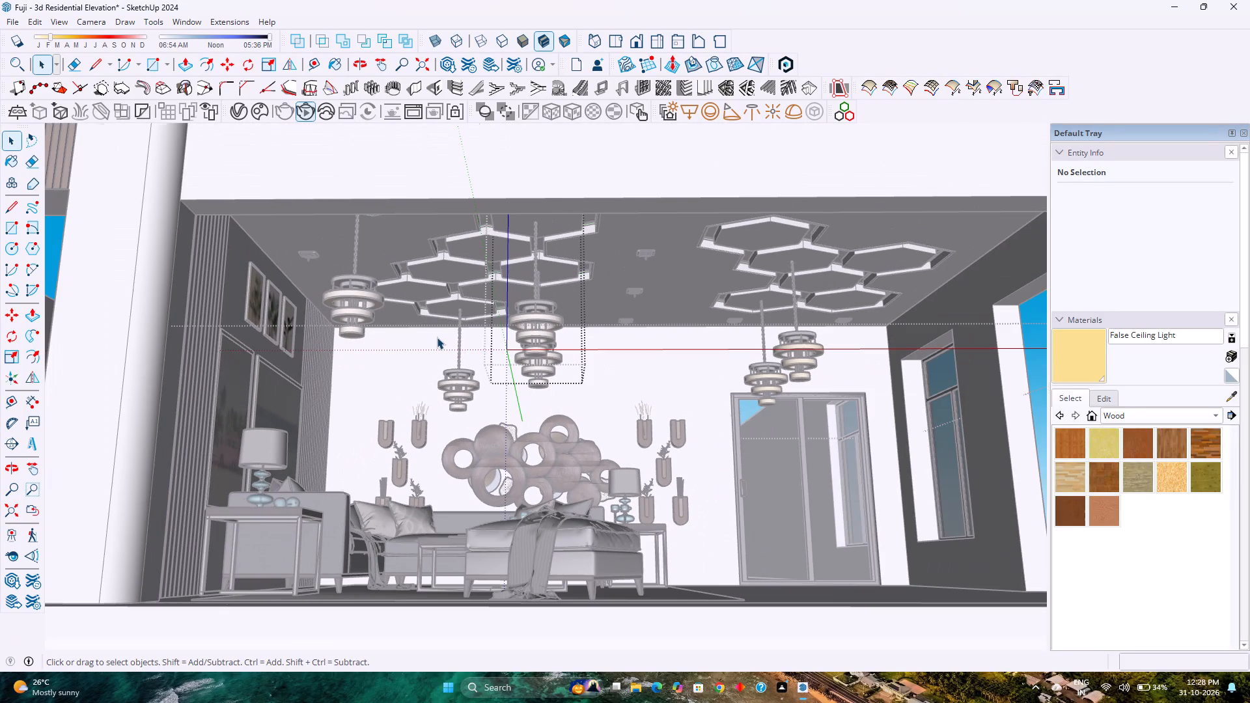
scroll(691, 360, "down", 2)
key("Escape")
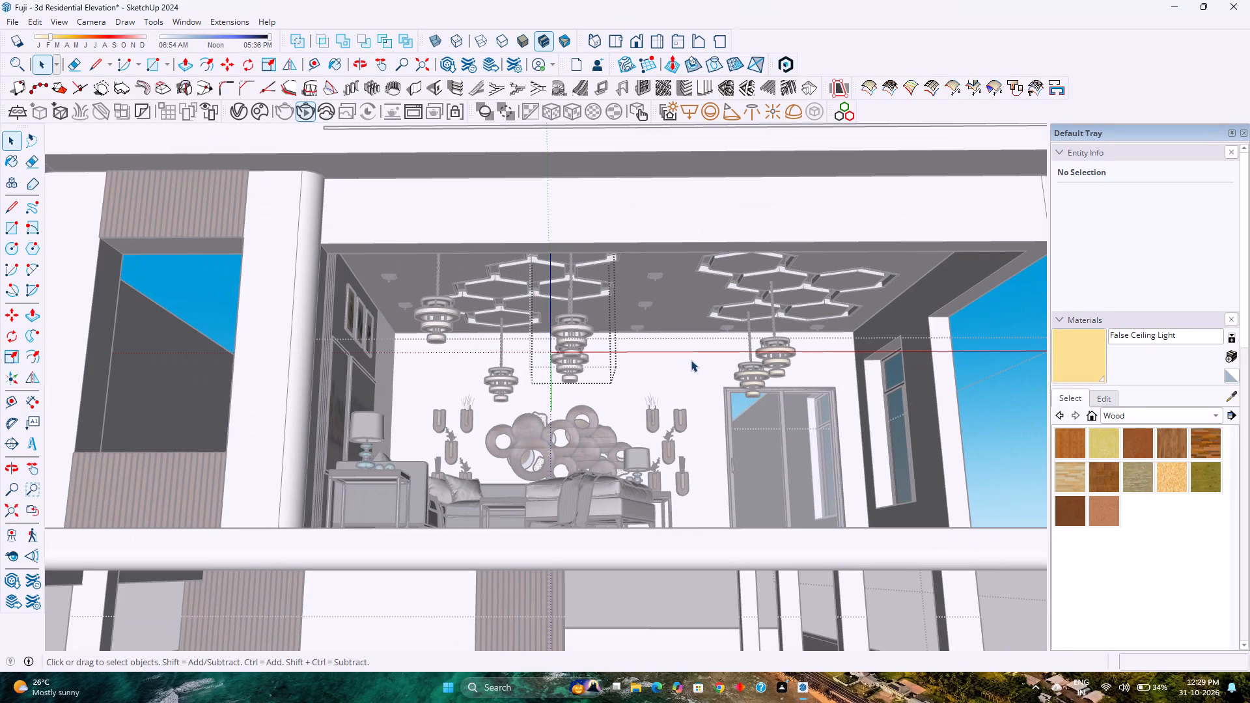
scroll(691, 360, "up", 2)
middle_click_drag(677, 378, 646, 402)
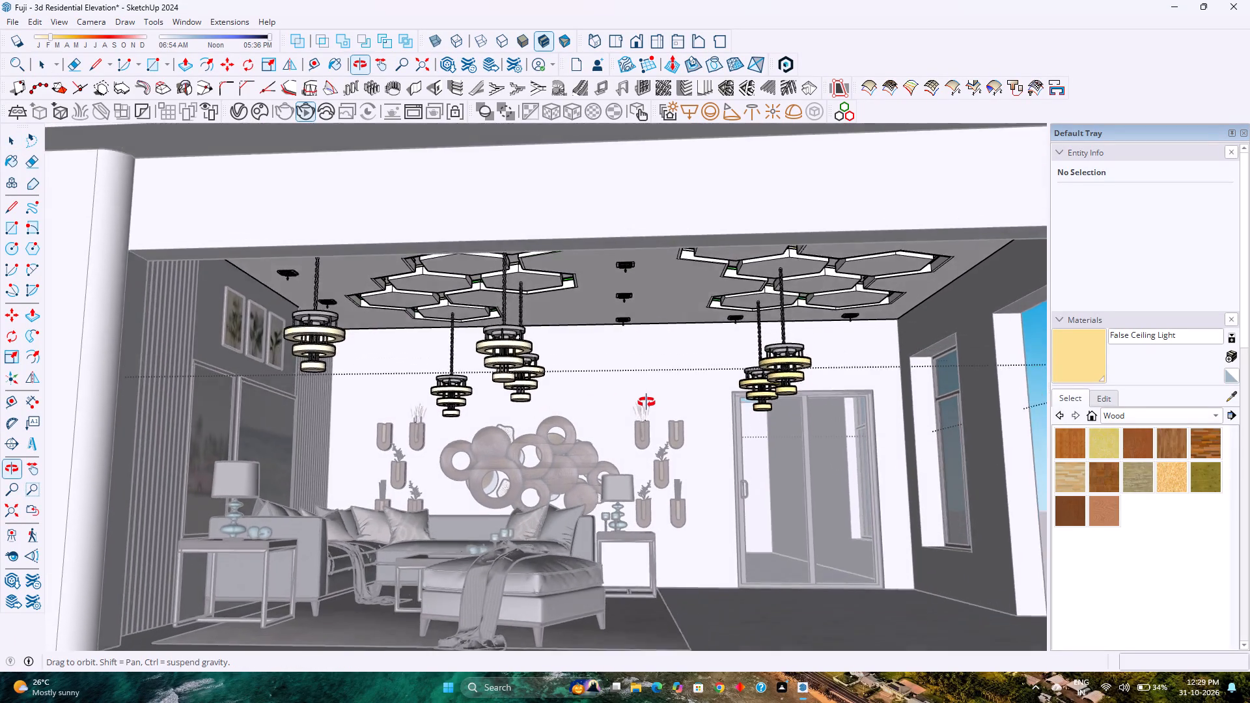
middle_click_drag(646, 402, 538, 426)
middle_click(538, 426)
middle_click_drag(414, 422, 419, 405)
middle_click_drag(419, 405, 416, 421)
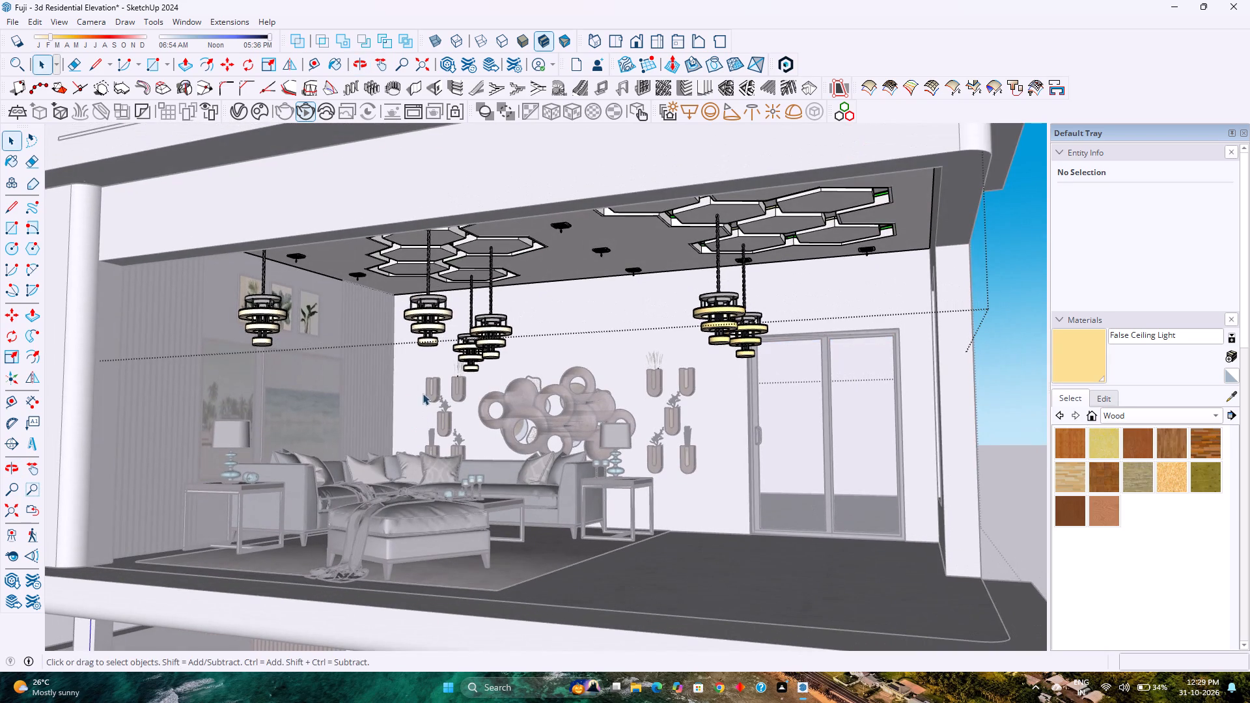
left_click(312, 115)
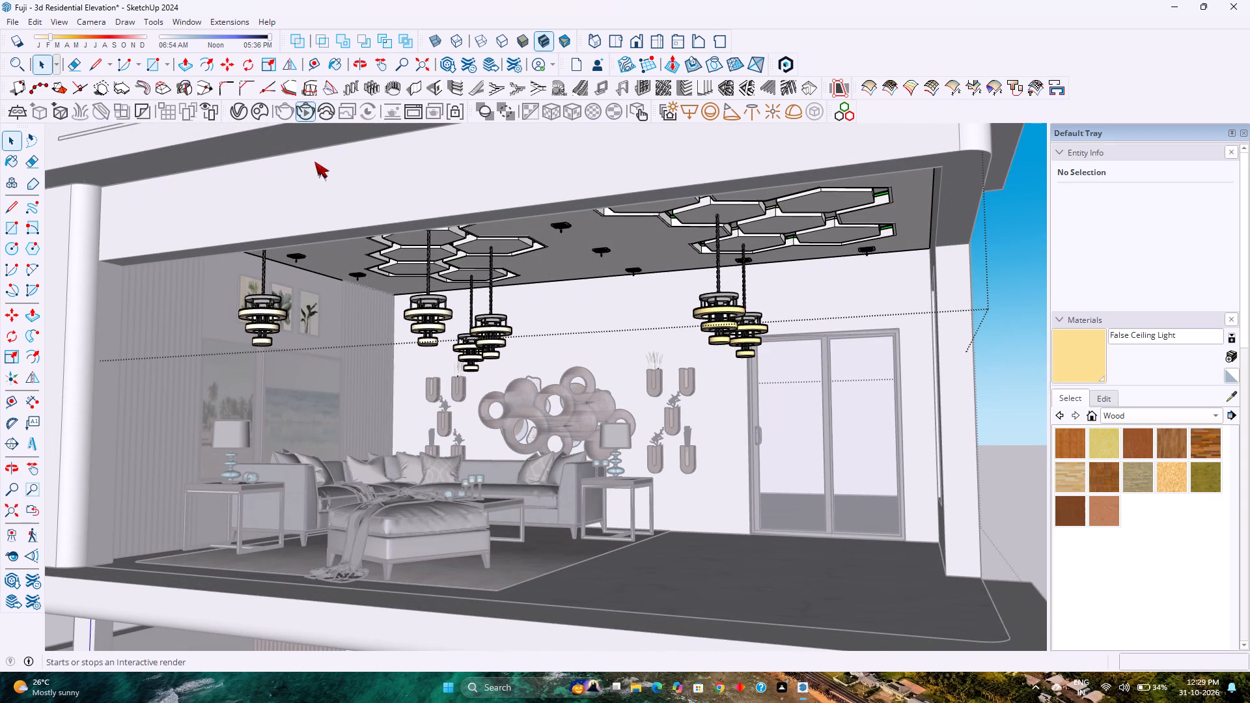
left_click(307, 115)
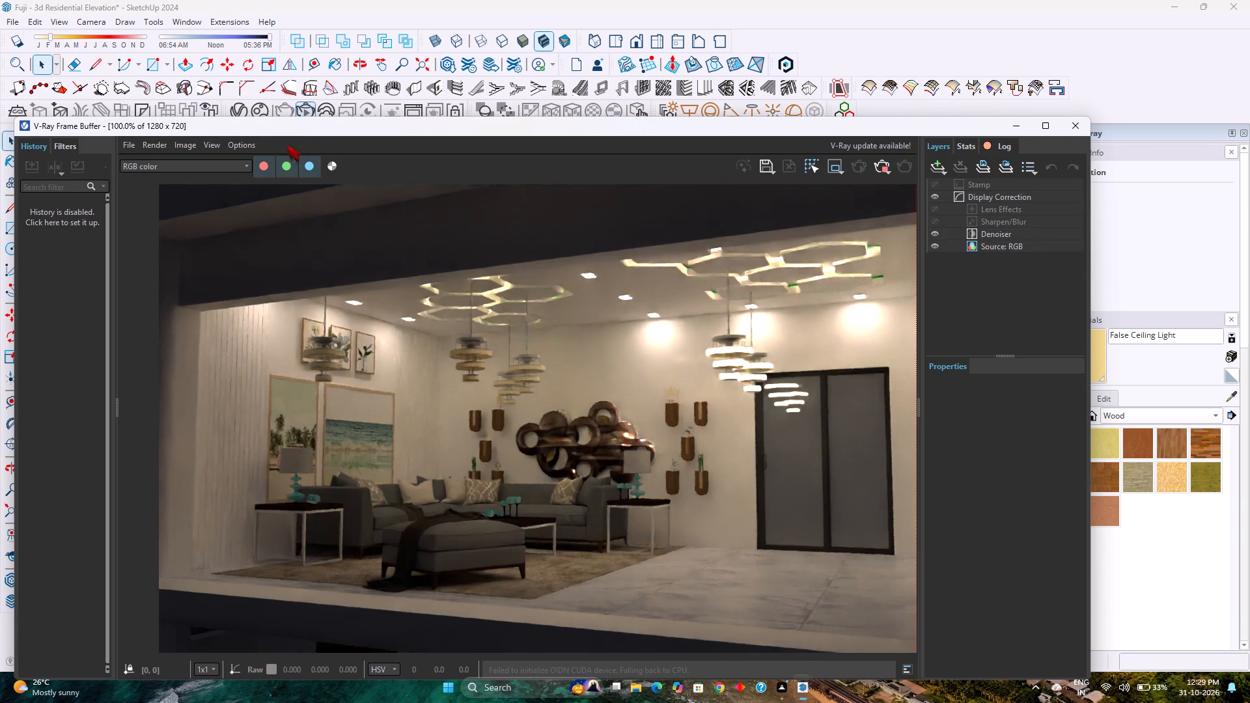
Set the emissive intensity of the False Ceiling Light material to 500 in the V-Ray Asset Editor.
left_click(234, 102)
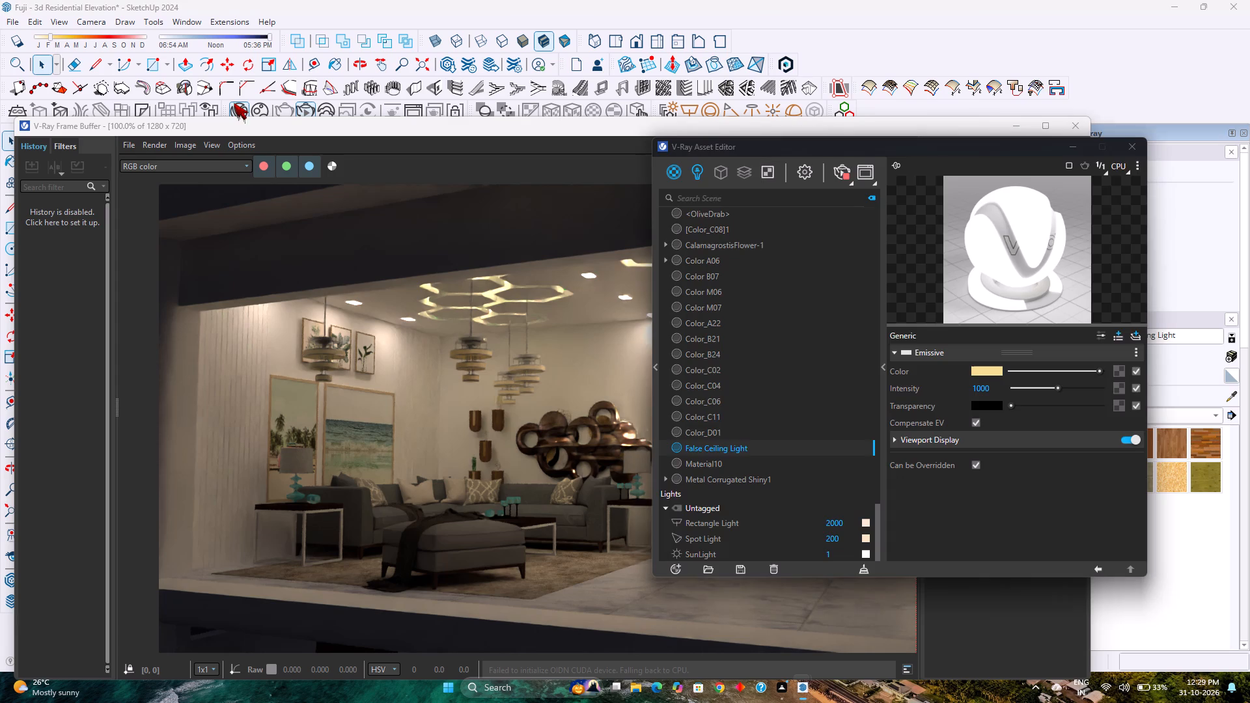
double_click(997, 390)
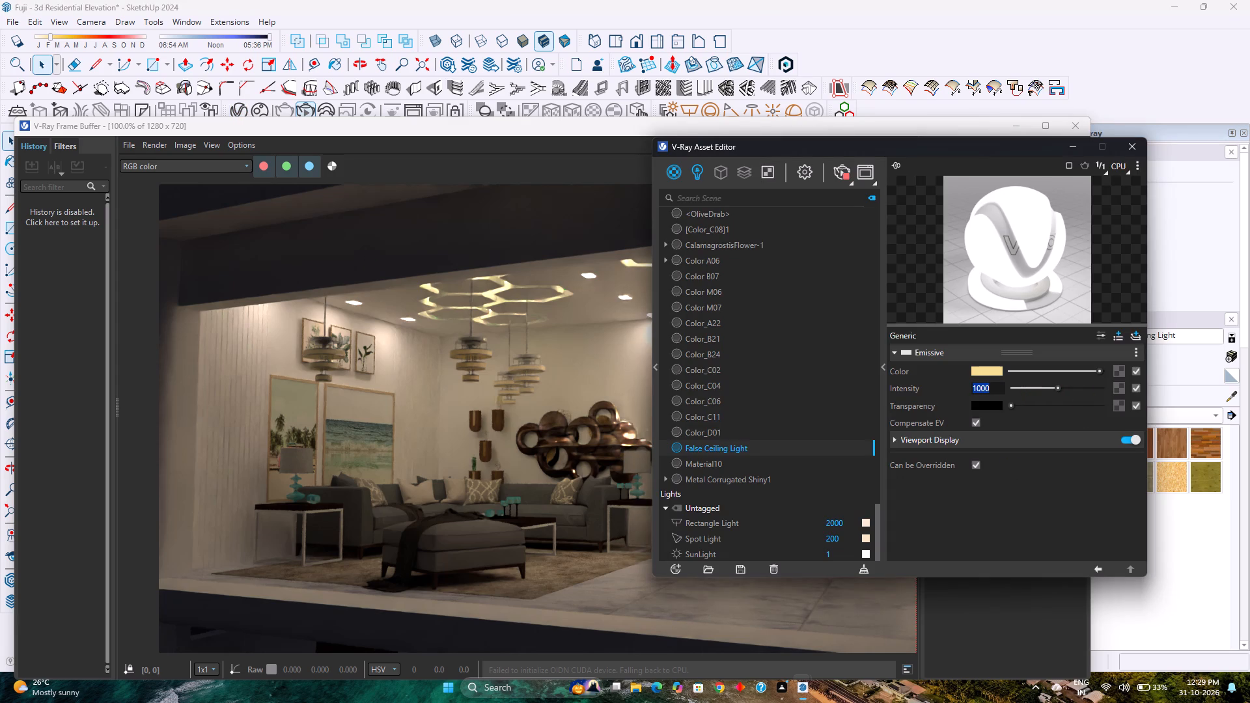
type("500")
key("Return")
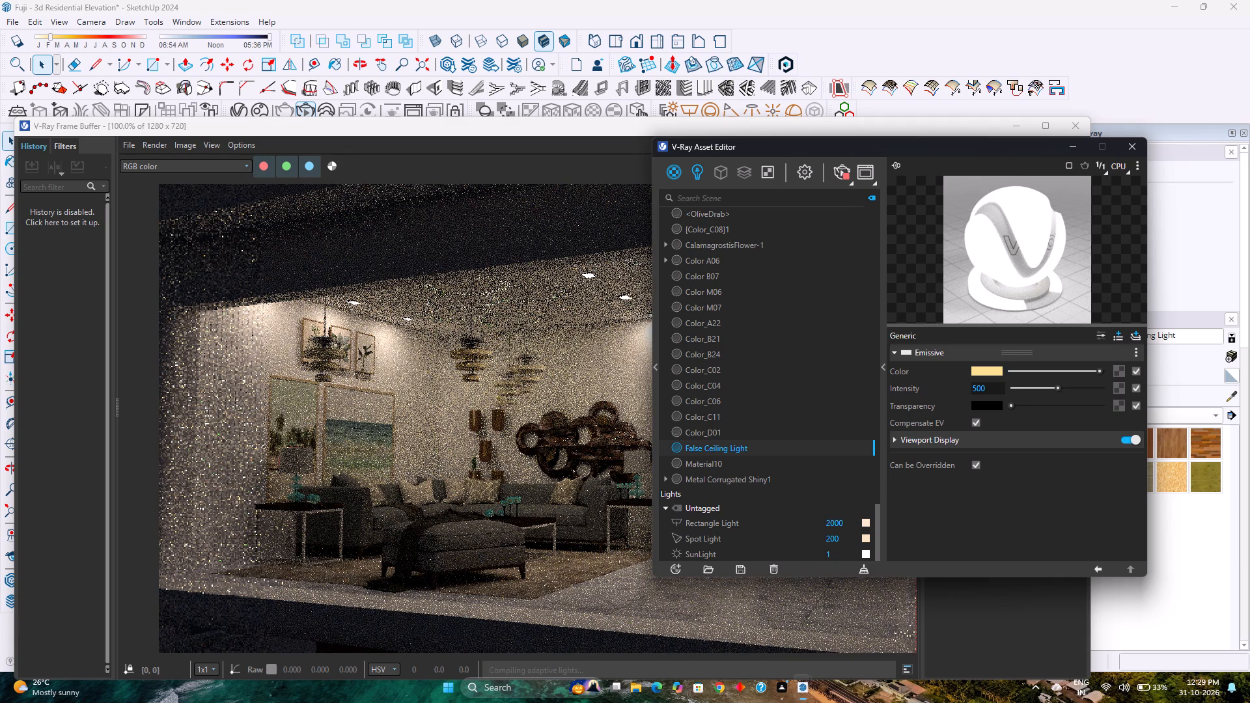
Set the False Ceiling Light material's emissive intensity to 200, check the updated render, and close the render window.
left_click_drag(972, 150, 884, 105)
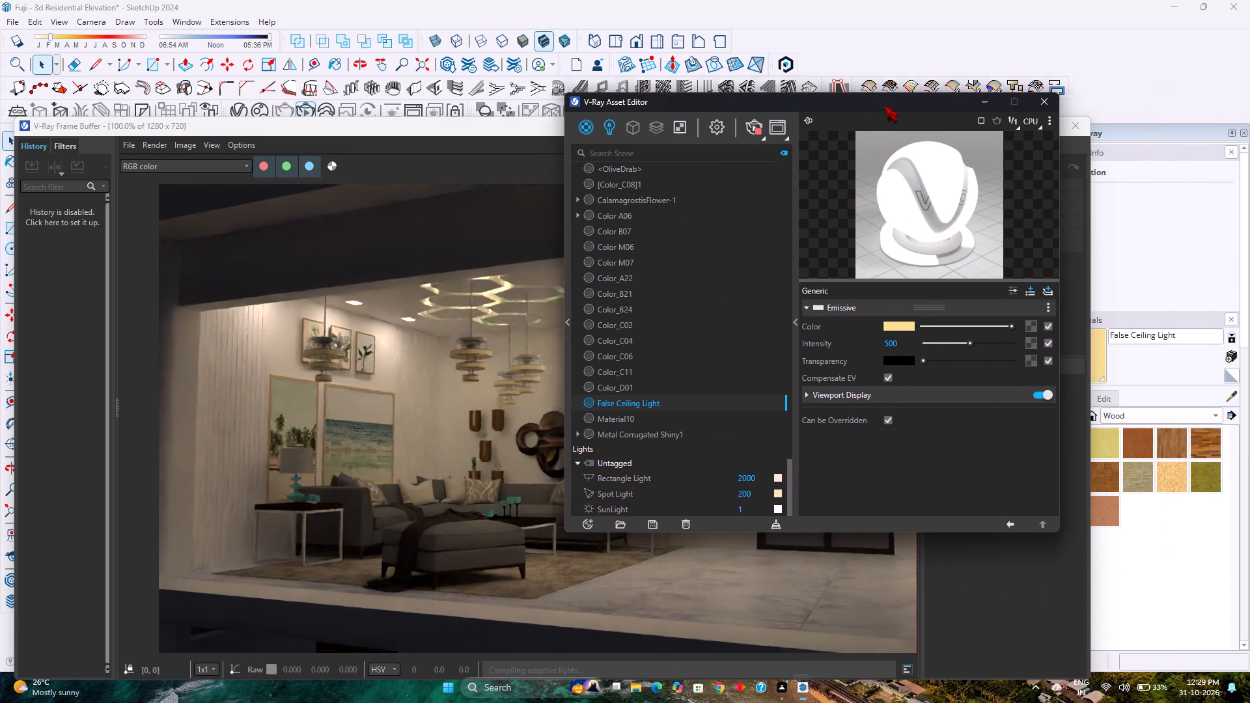
left_click_drag(884, 105, 883, 105)
double_click(910, 340)
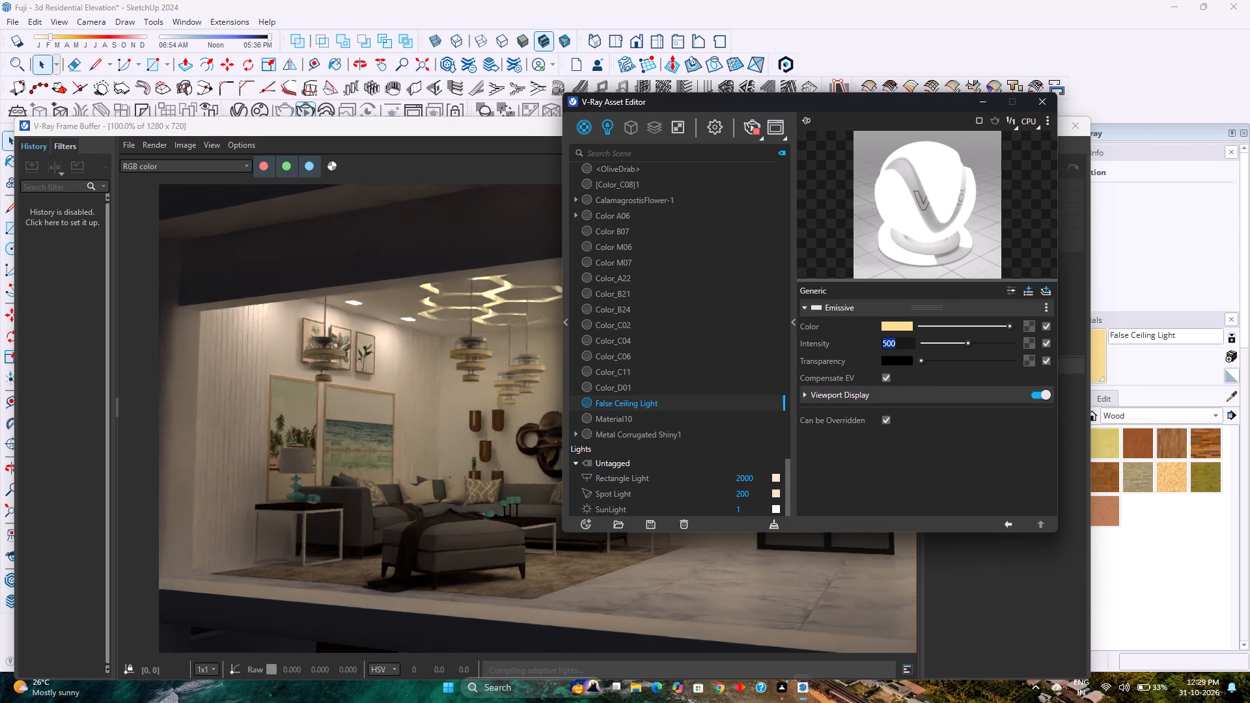
type("200")
key("Return")
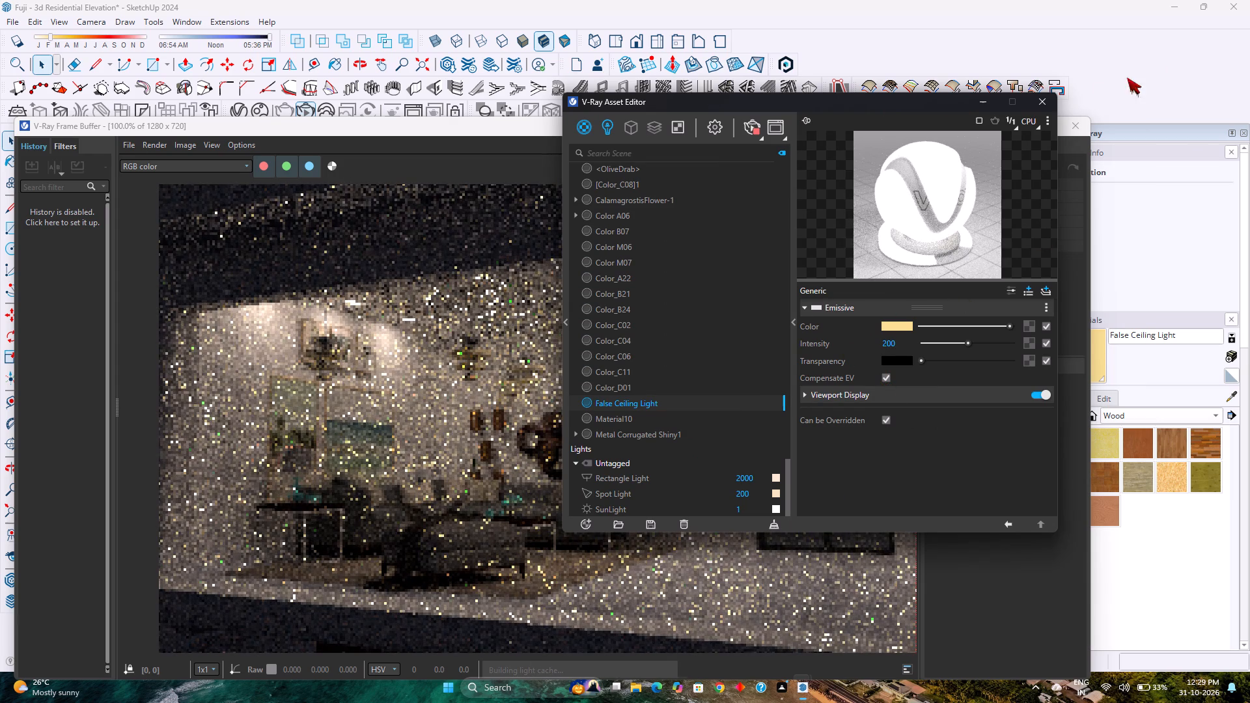
left_click(1051, 96)
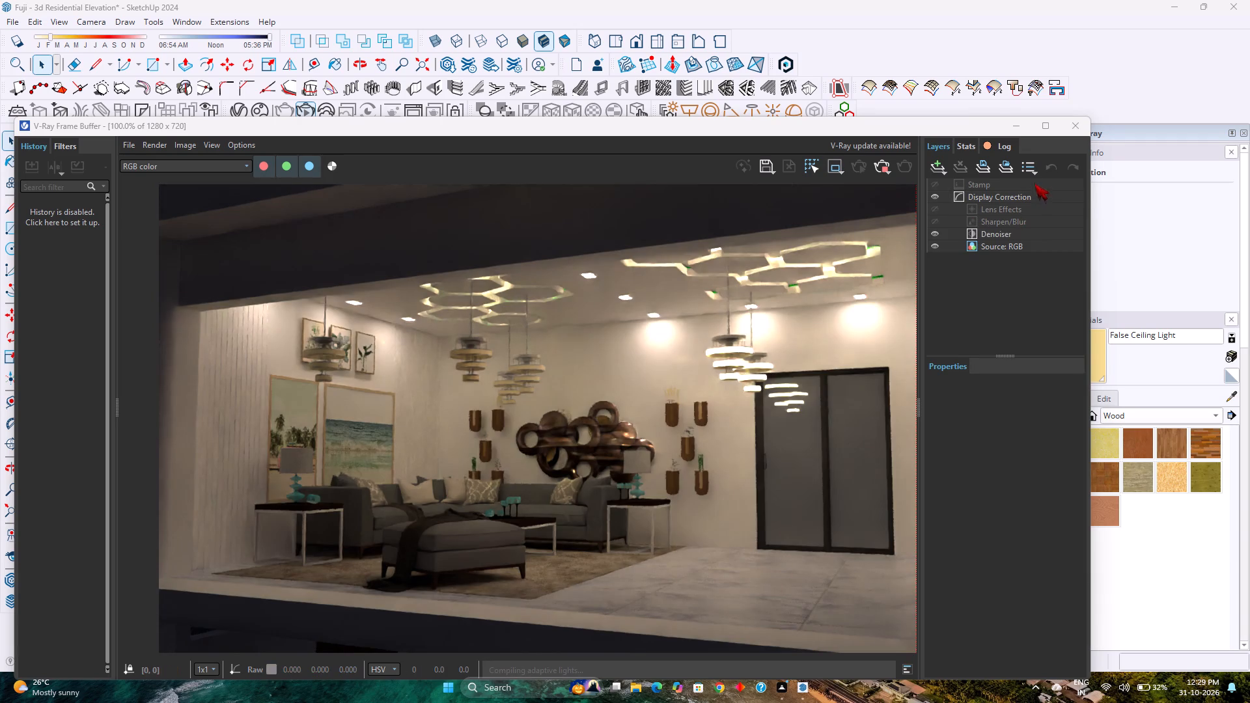
left_click(1075, 133)
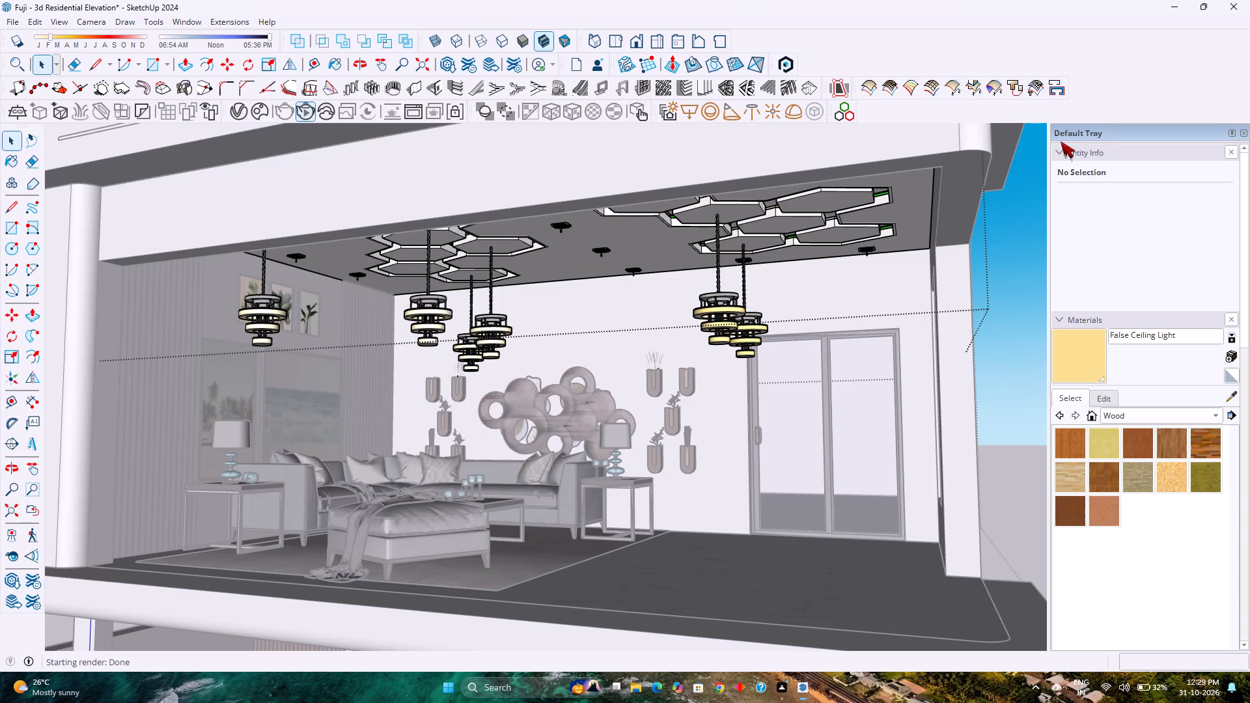
Apply the False Ceiling Light material to the outer band of the pendant lamp's largest ring, inside its nested groups.
double_click(487, 316)
scroll(487, 316, "up", 3)
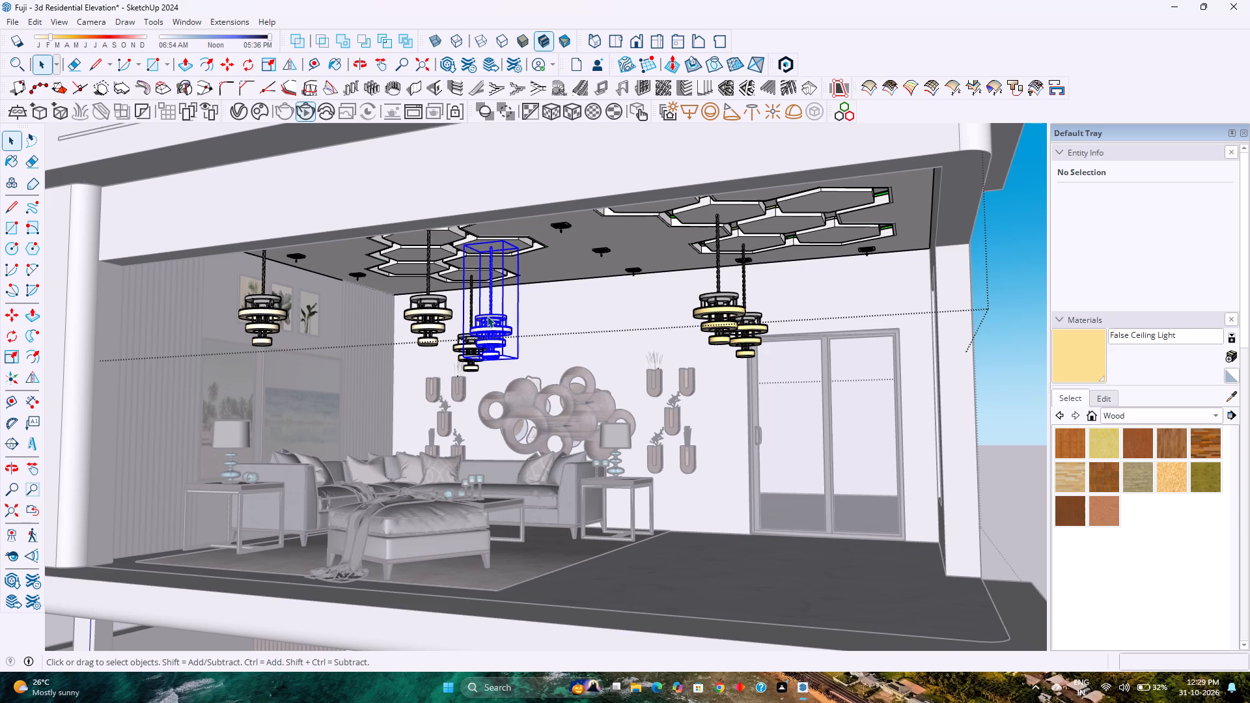
scroll(487, 316, "up", 18)
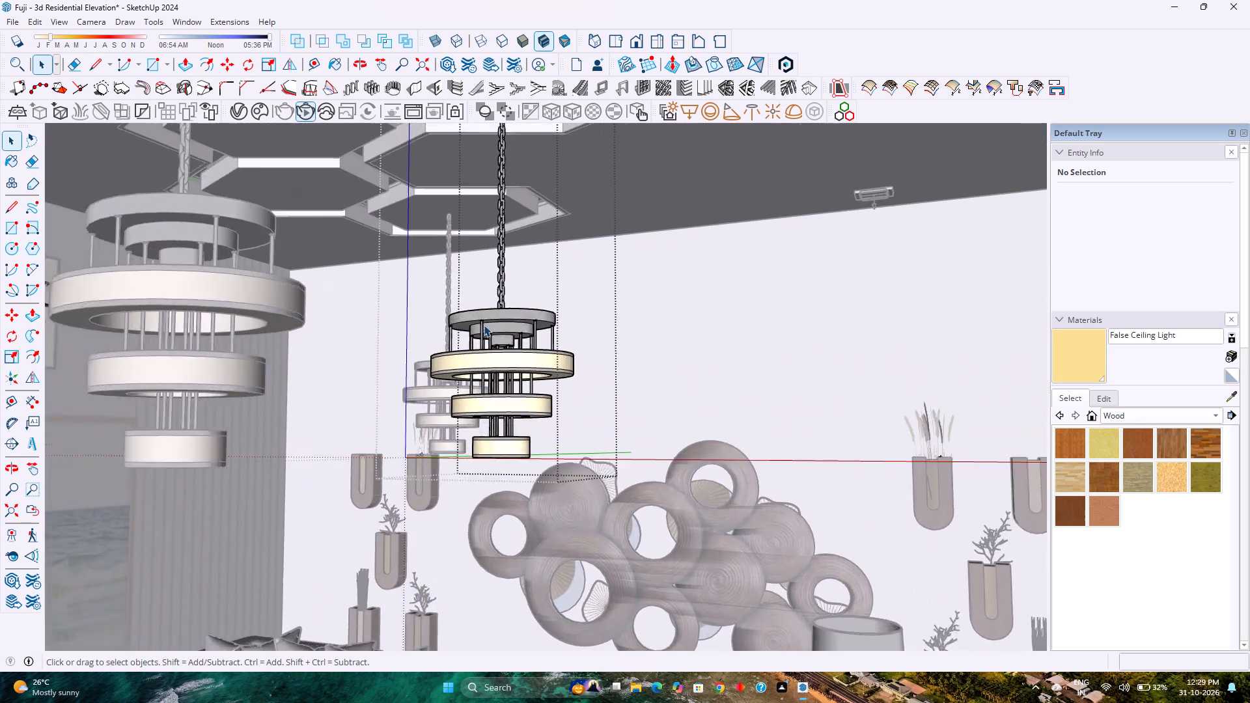
scroll(479, 344, "up", 6)
double_click(488, 379)
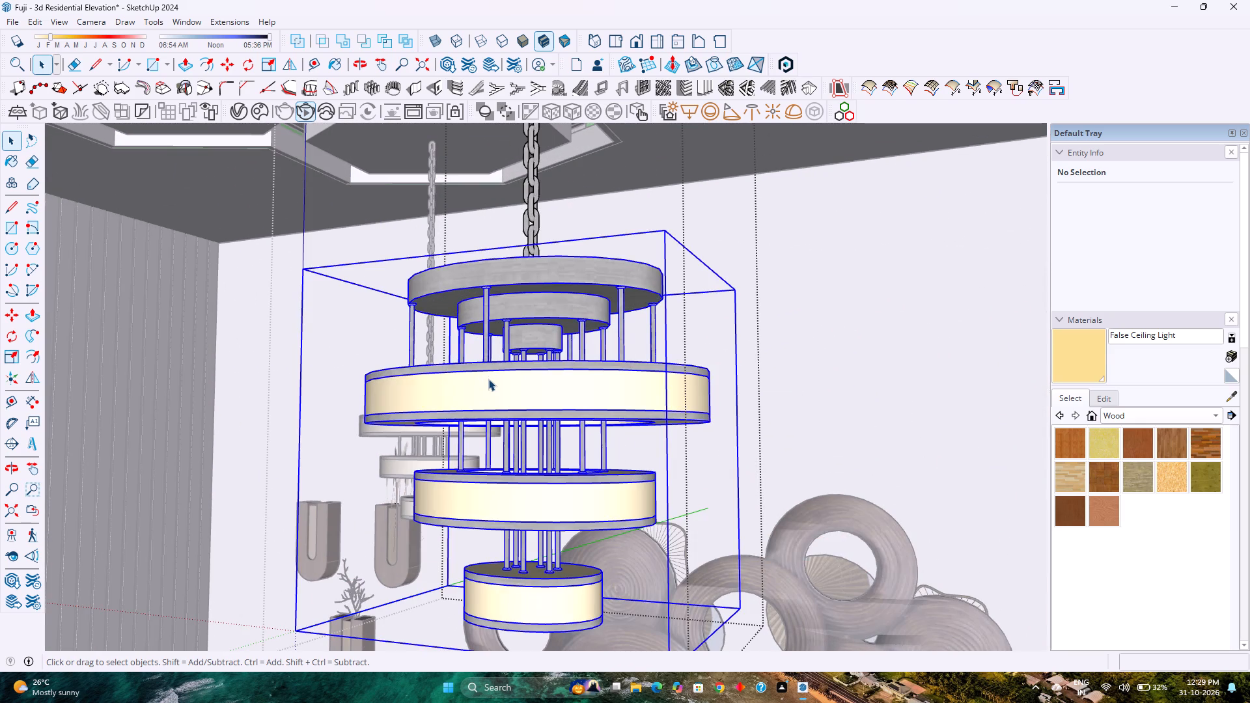
double_click(493, 385)
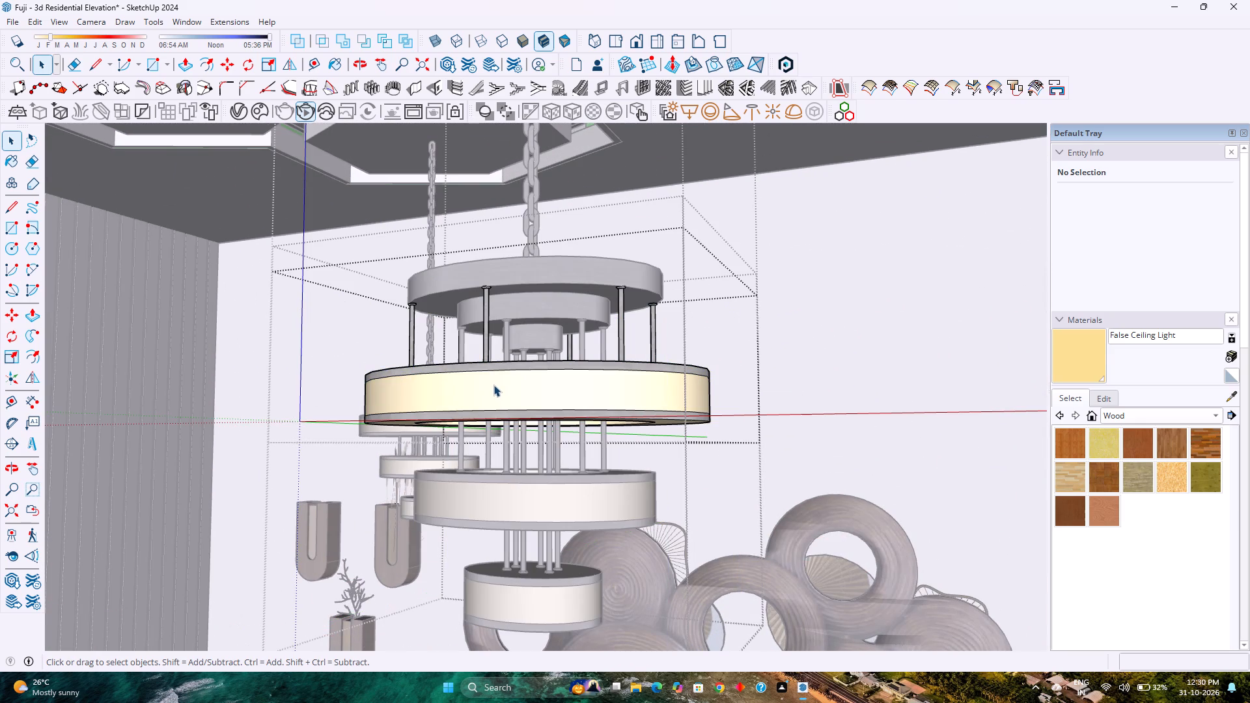
double_click(493, 385)
double_click(493, 385)
right_click(493, 385)
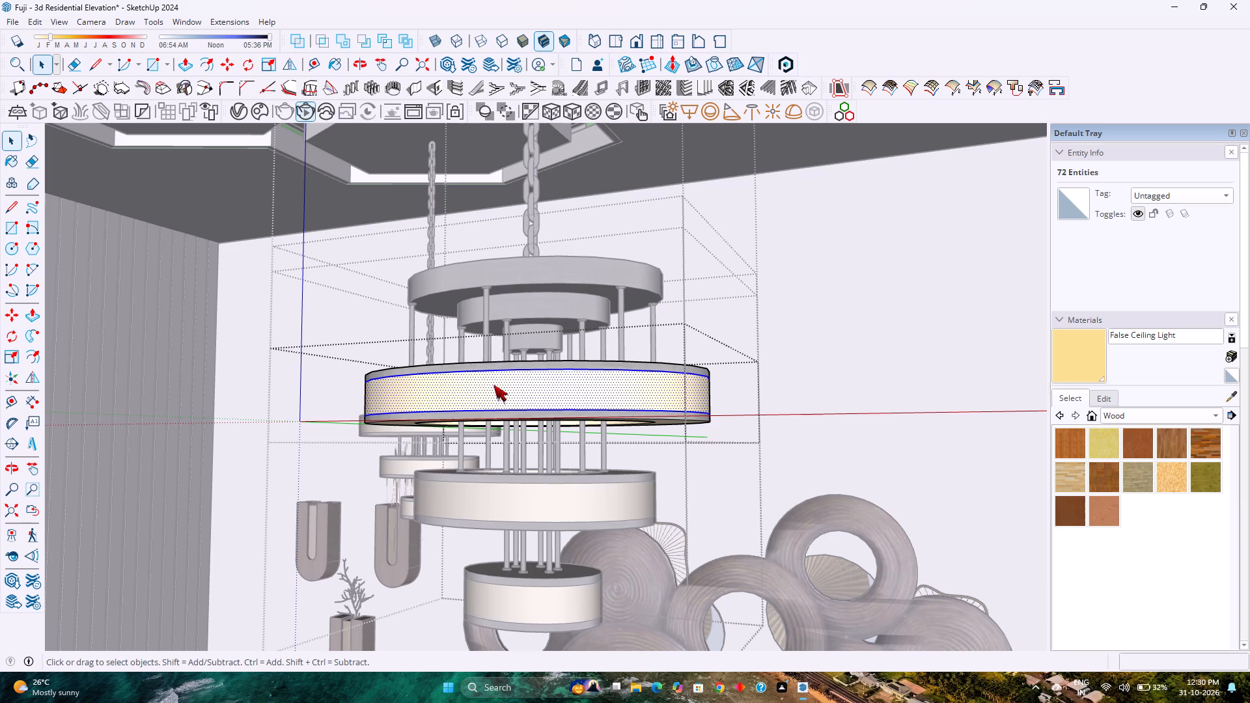
left_click(465, 393)
double_click(465, 393)
left_click(241, 112)
double_click(241, 112)
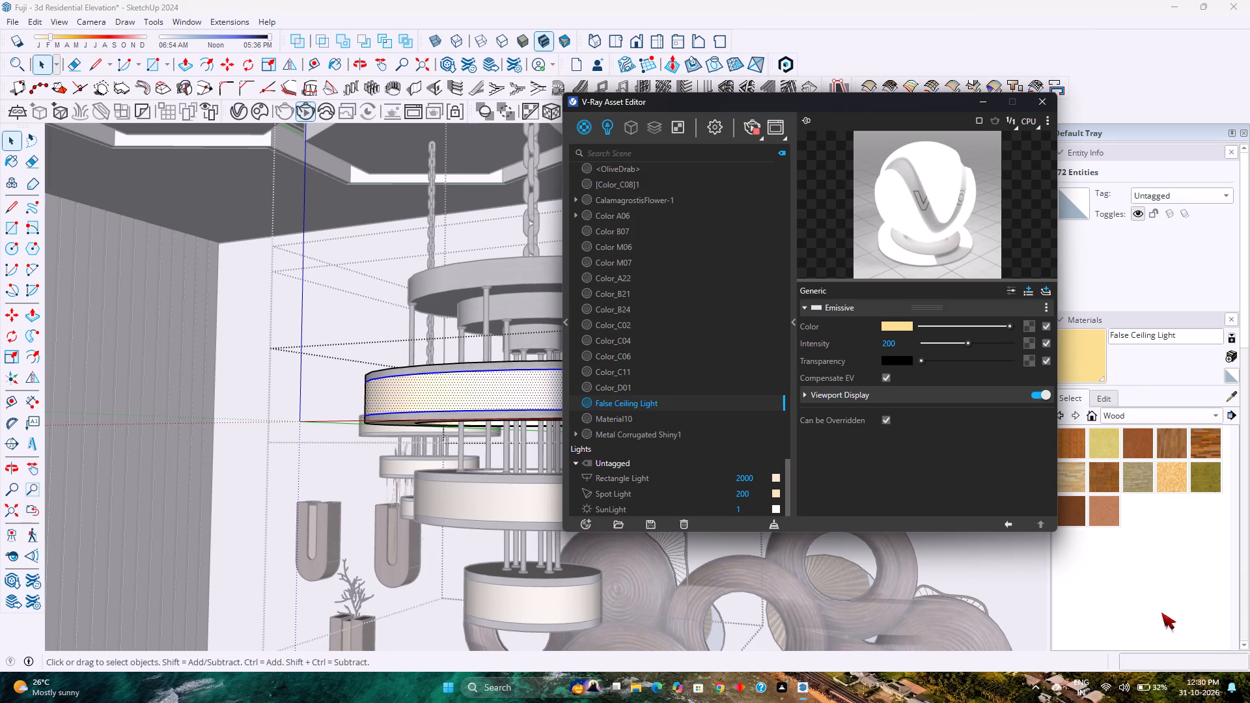
right_click(649, 402)
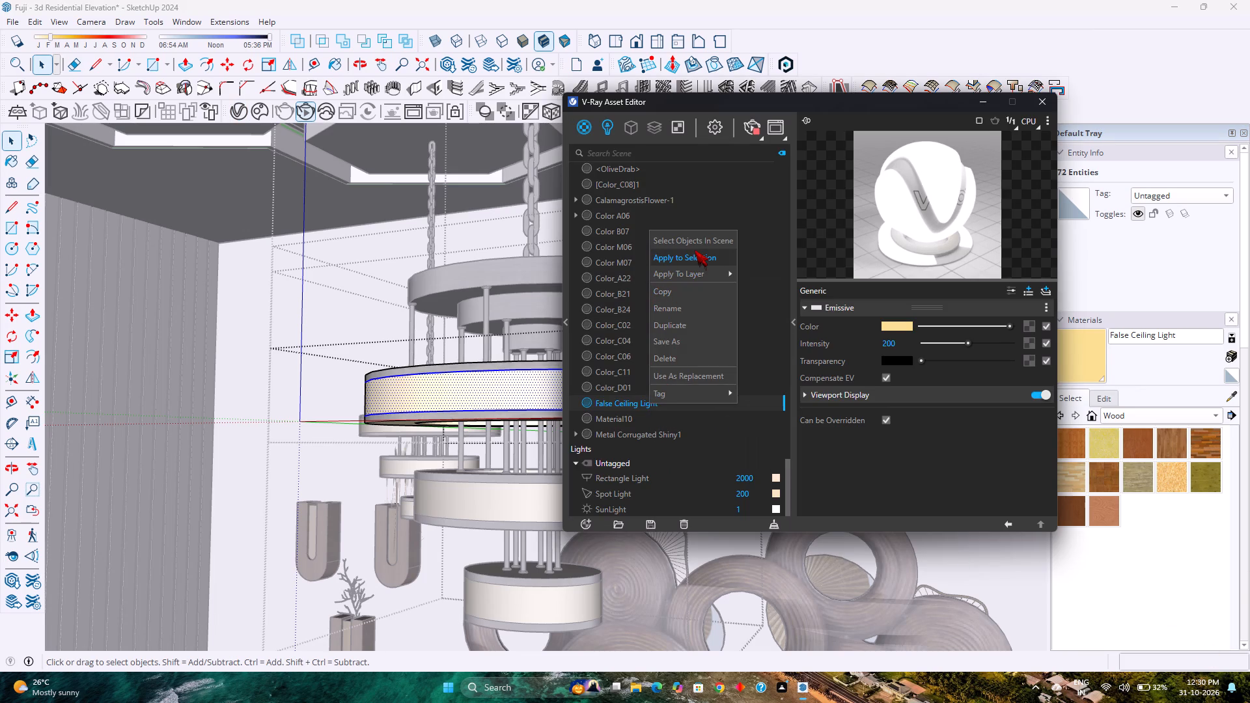
left_click(695, 250)
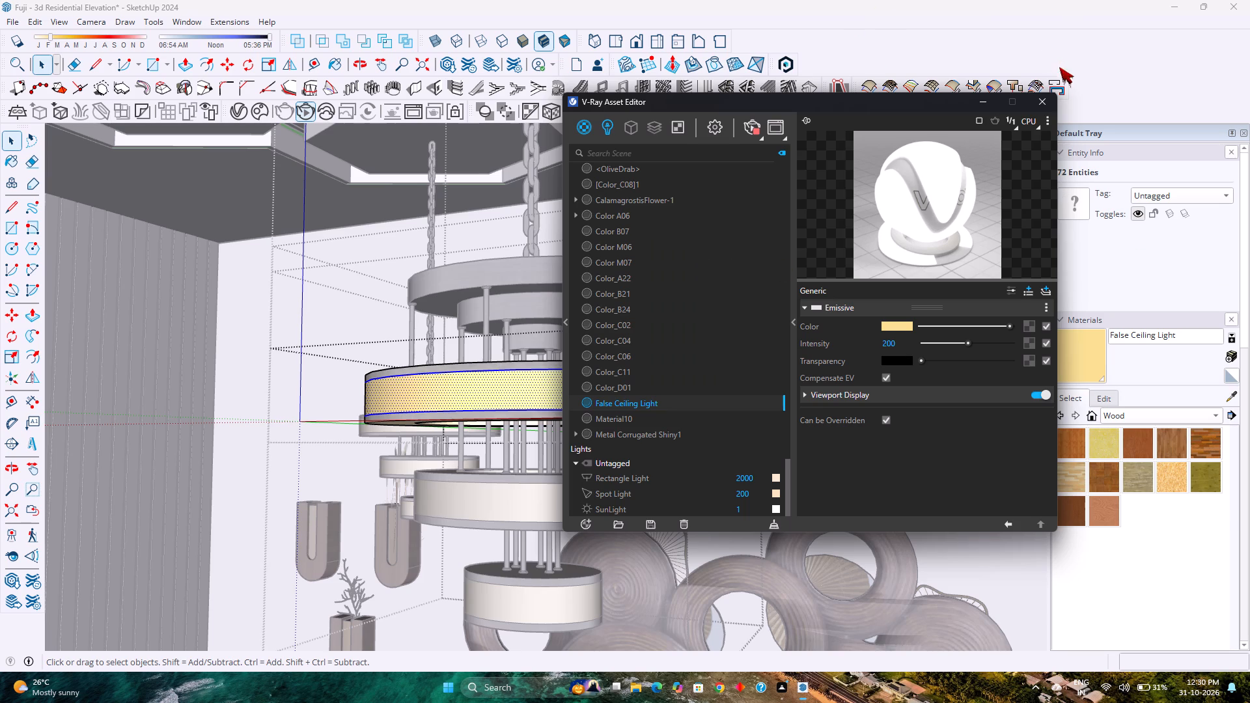
left_click(1044, 96)
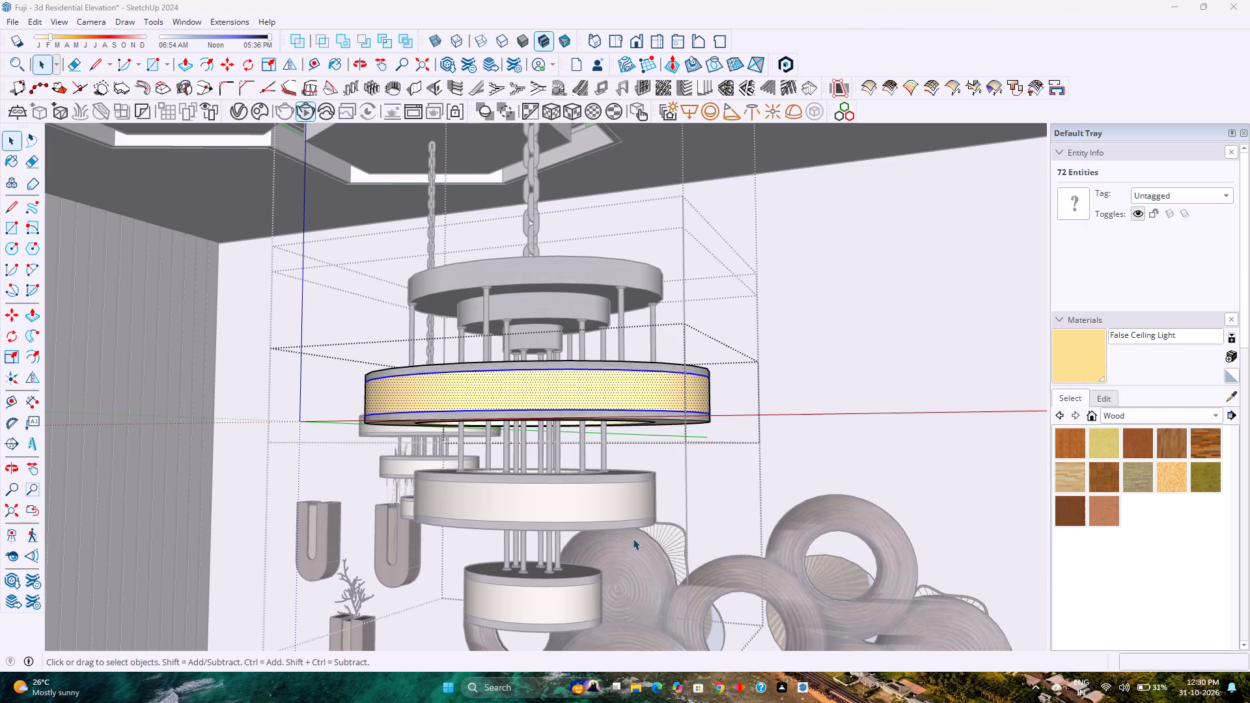
Apply the False Ceiling Light material to the outer band of the same pendant lamp's middle ring.
double_click(607, 482)
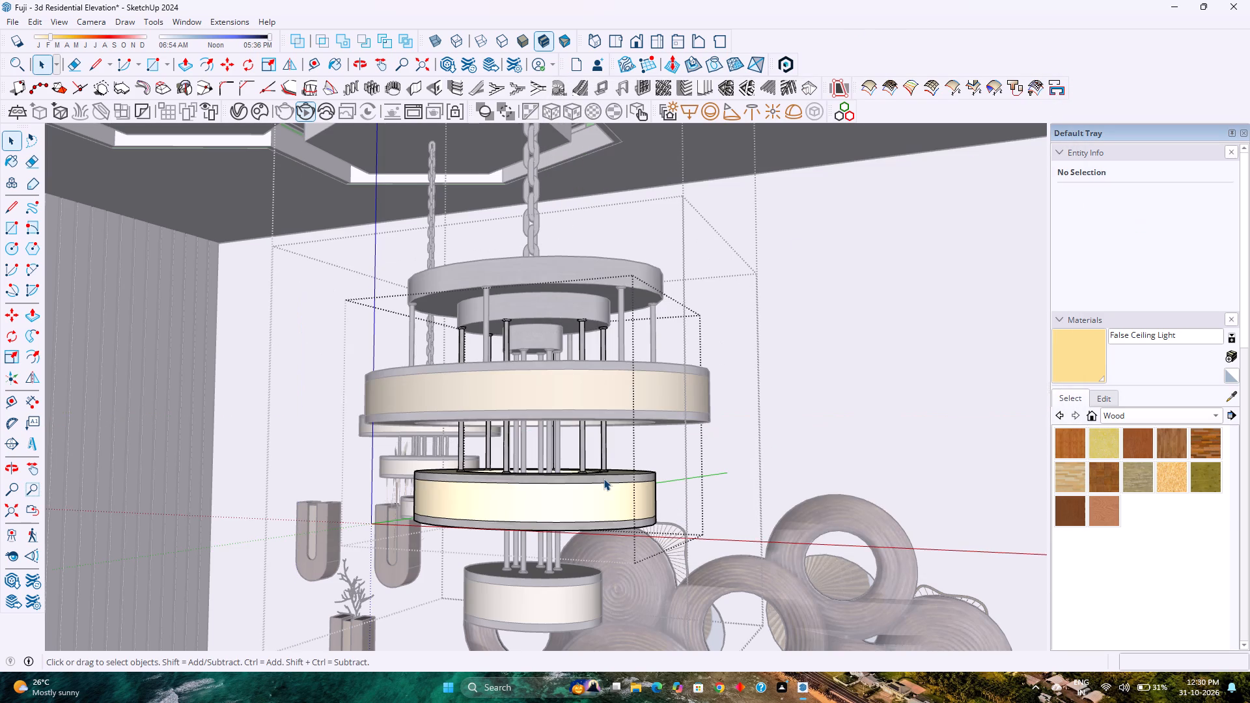
double_click(602, 495)
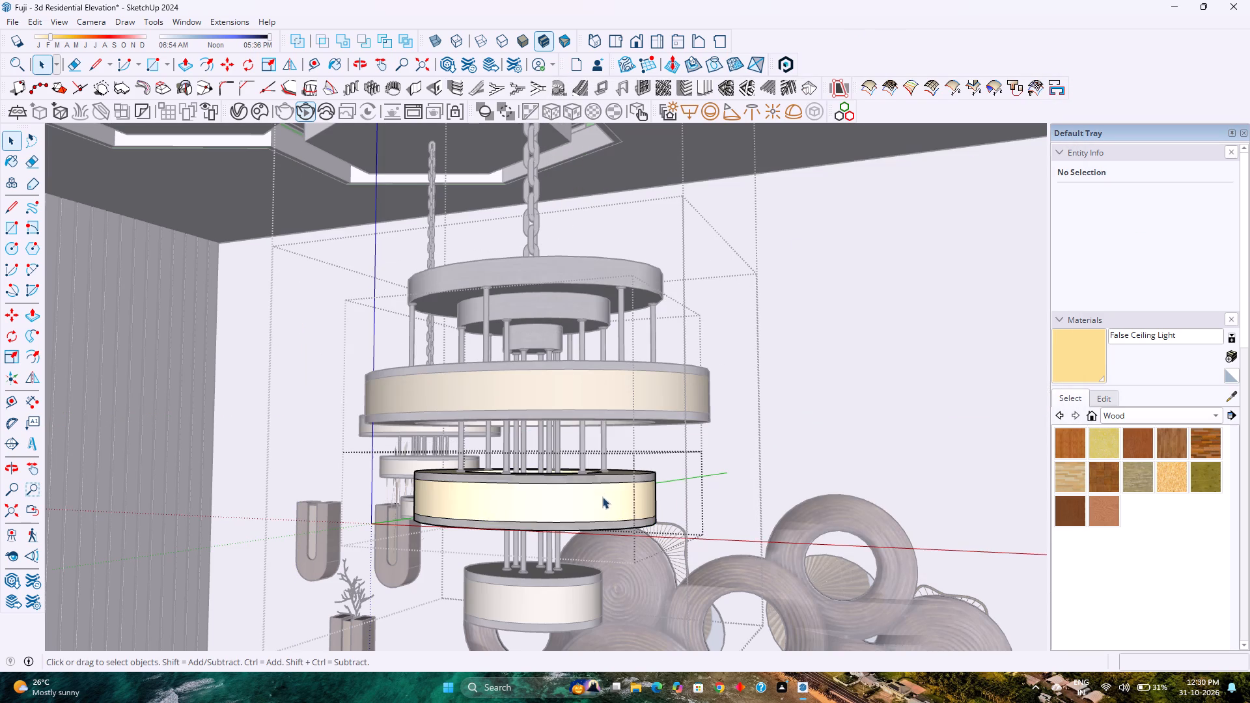
double_click(599, 503)
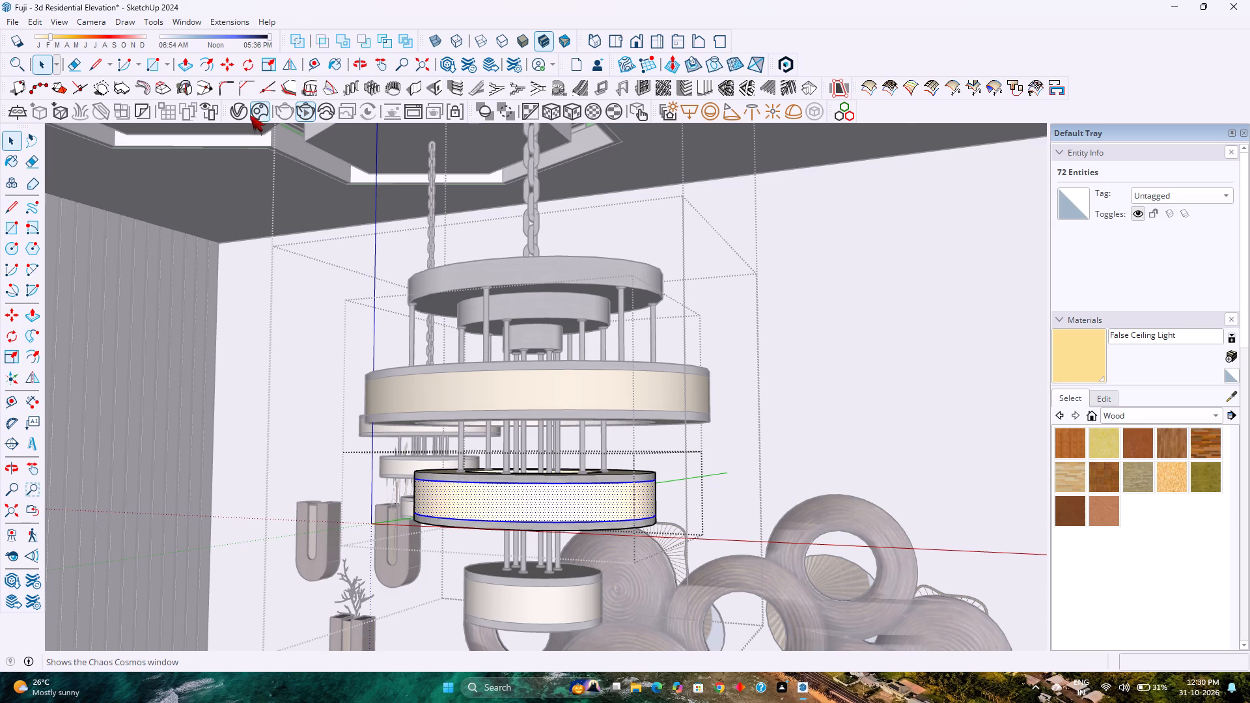
left_click(243, 112)
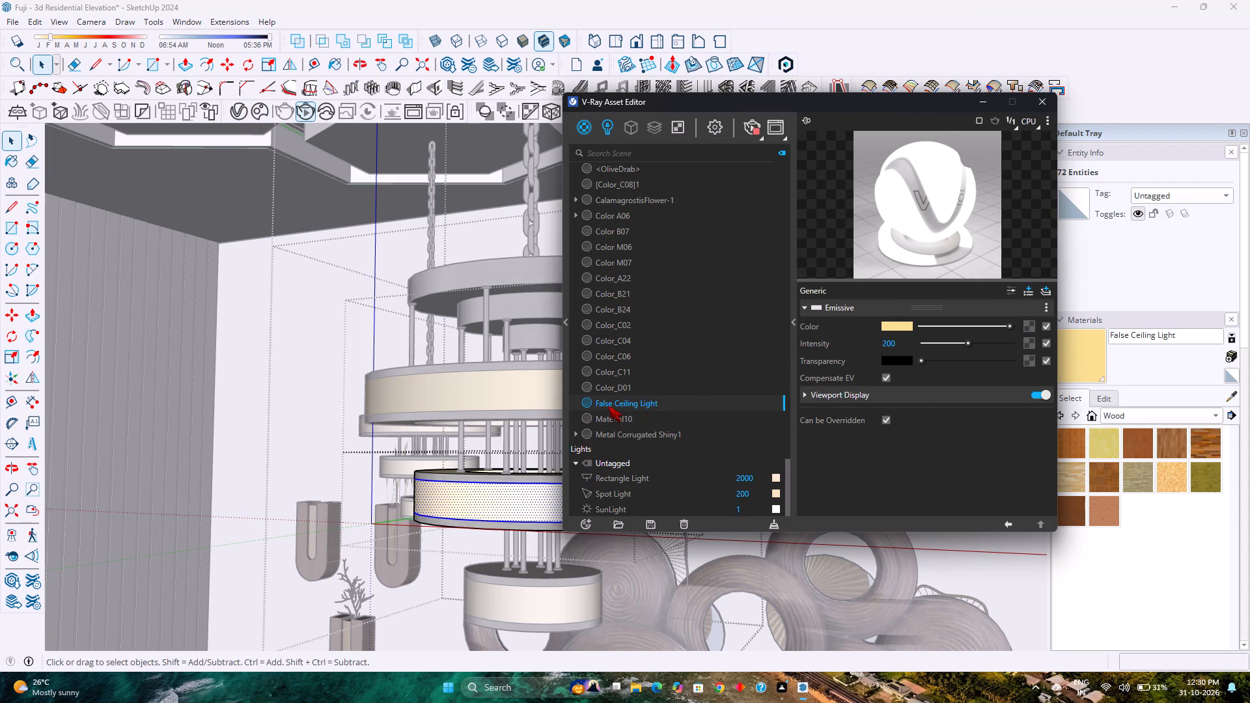
right_click(608, 406)
left_click(676, 262)
left_click(1050, 104)
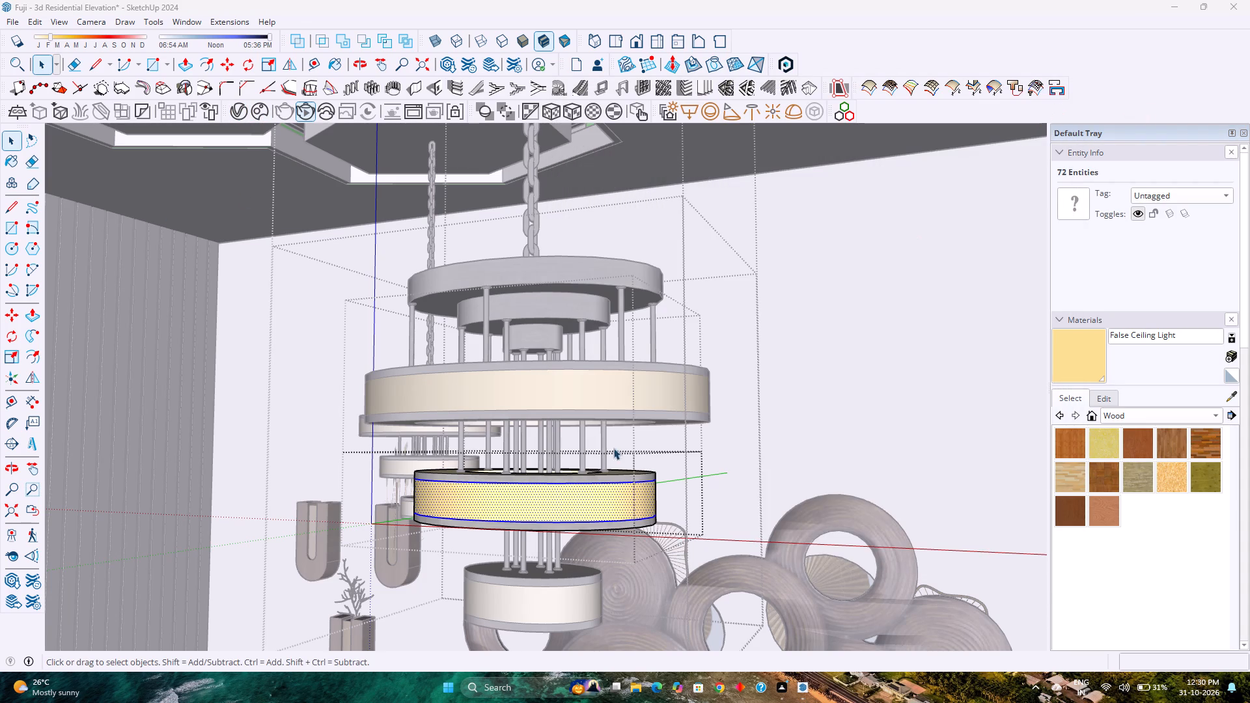
Apply the False Ceiling Light material to the outer band of the same pendant lamp's smallest, lowest ring.
double_click(546, 598)
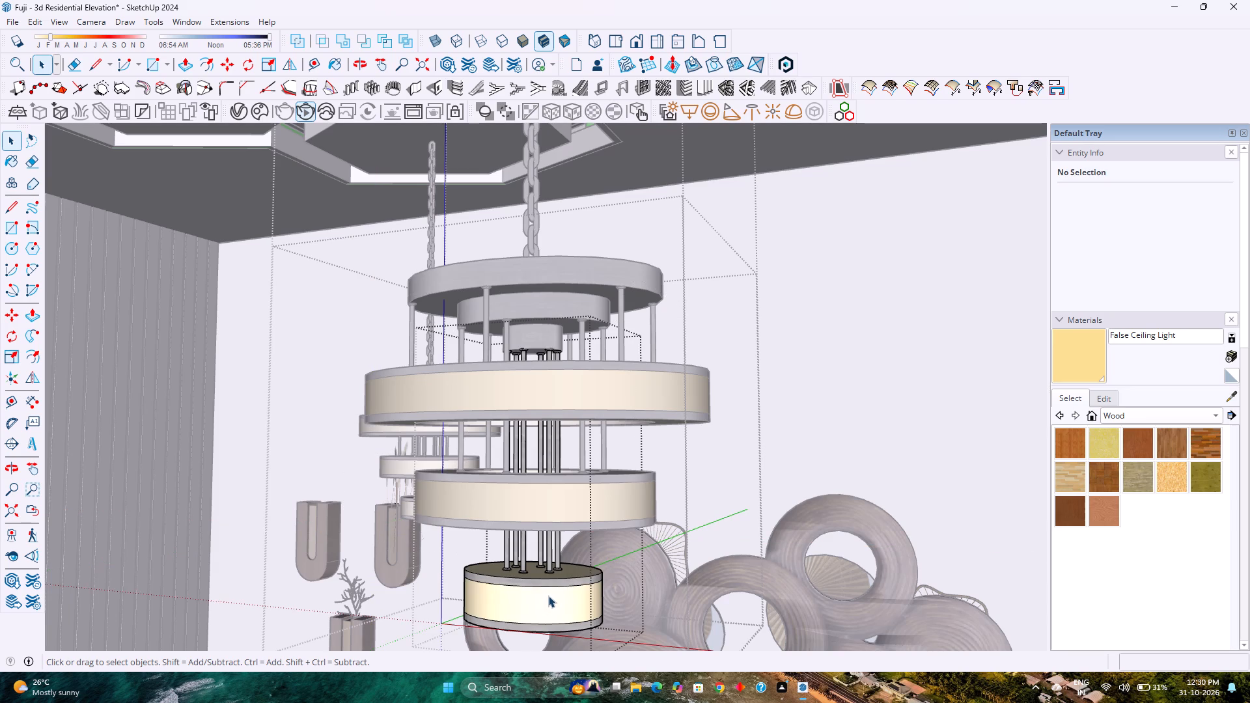
double_click(547, 597)
scroll(547, 597, "up", 2)
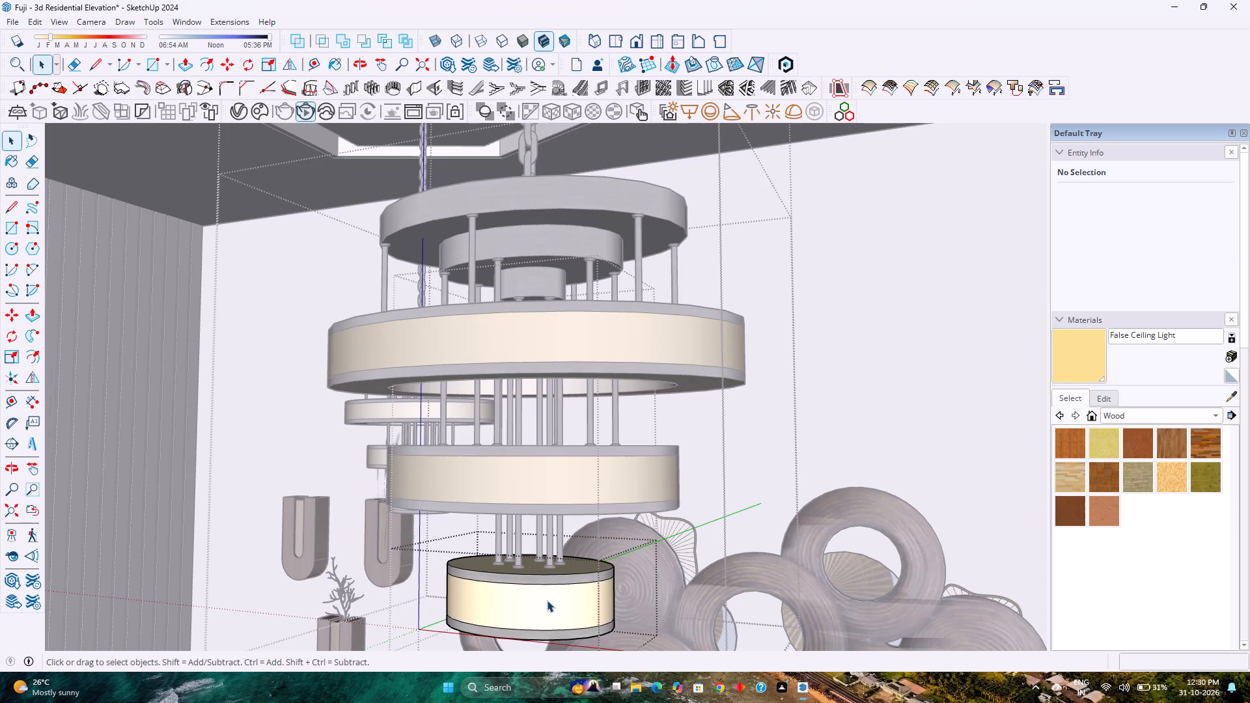
double_click(547, 601)
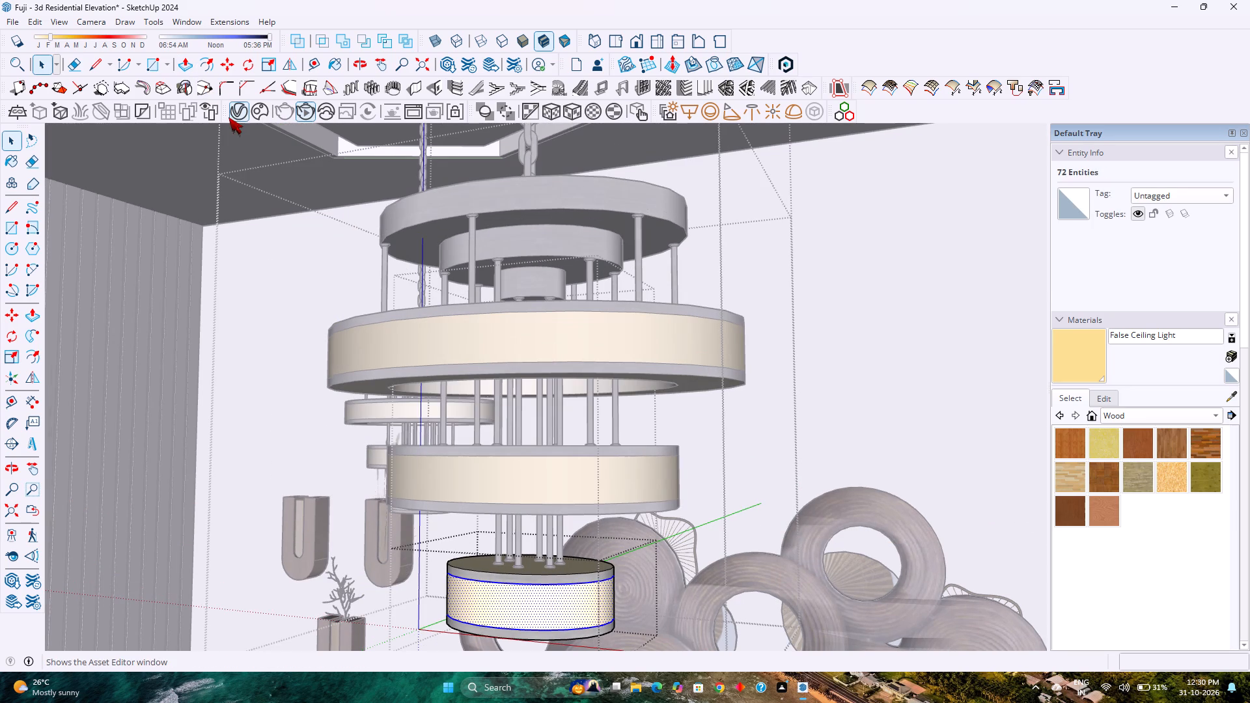
left_click(230, 115)
right_click(611, 401)
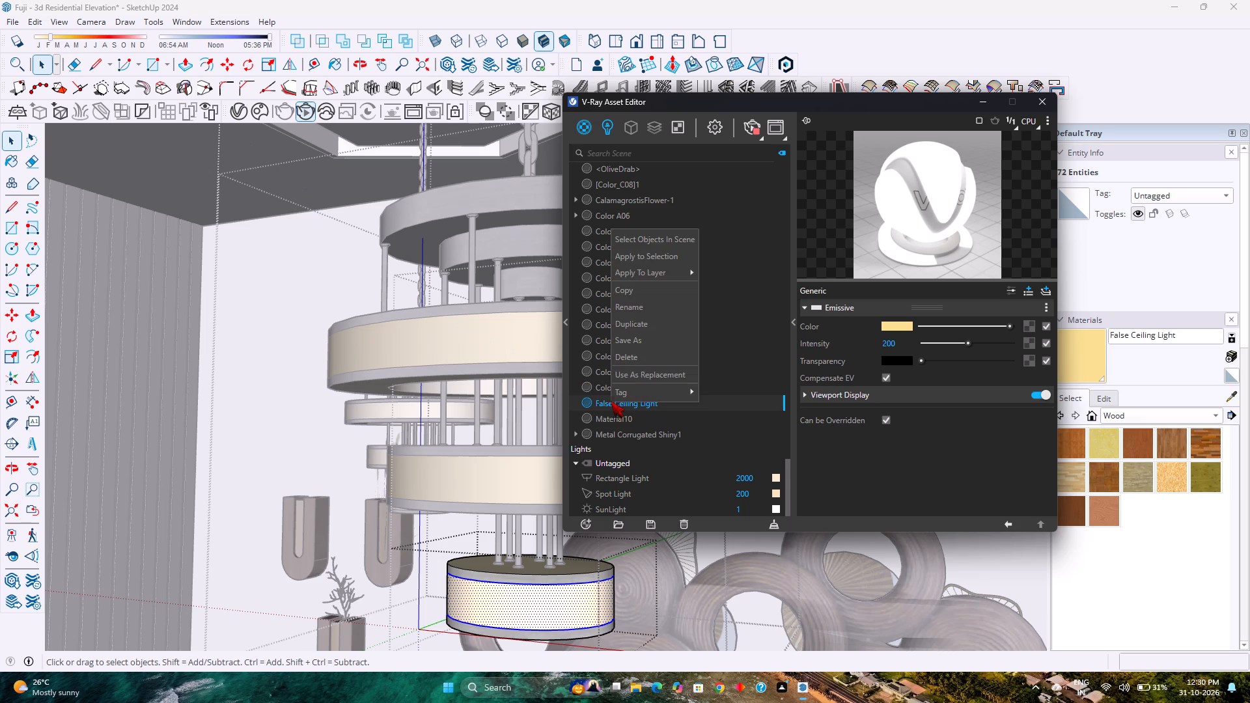
left_click(658, 258)
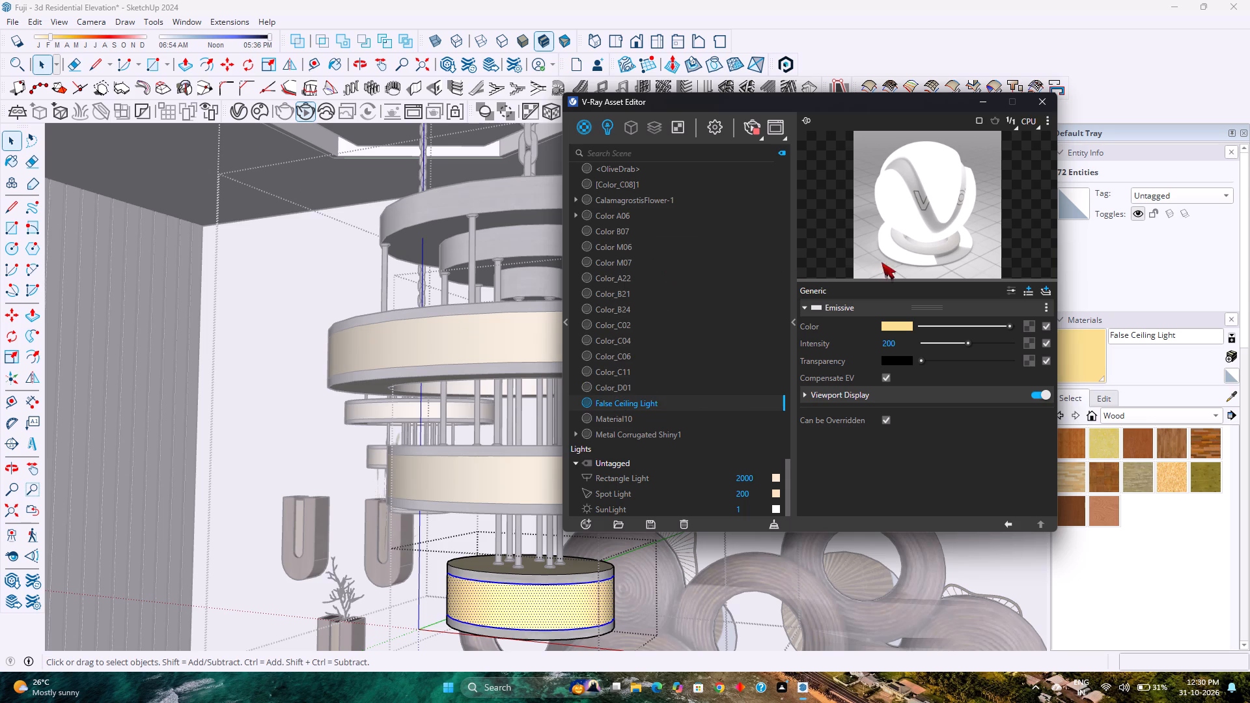
Apply the False Ceiling Light material to the largest ring's outer band on the neighbouring pendant lamp near the framed pictures, inside its nested groups.
left_click(1051, 98)
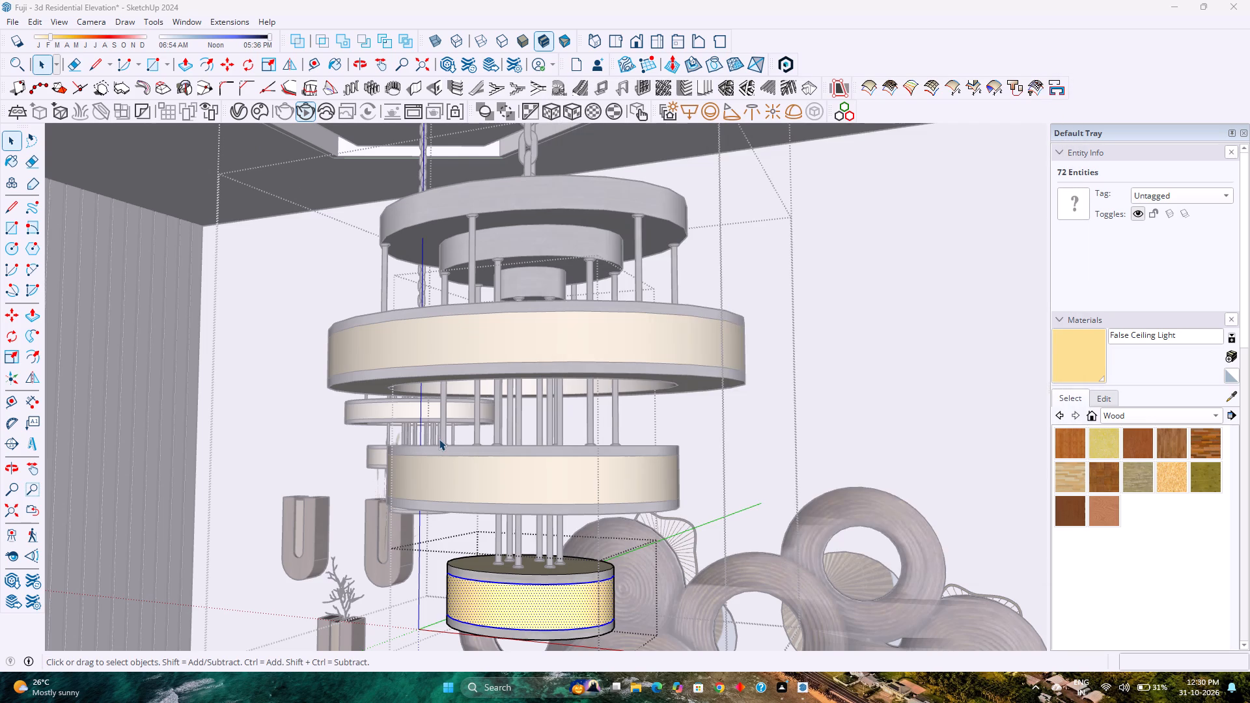
scroll(439, 439, "down", 20)
scroll(439, 439, "down", 1)
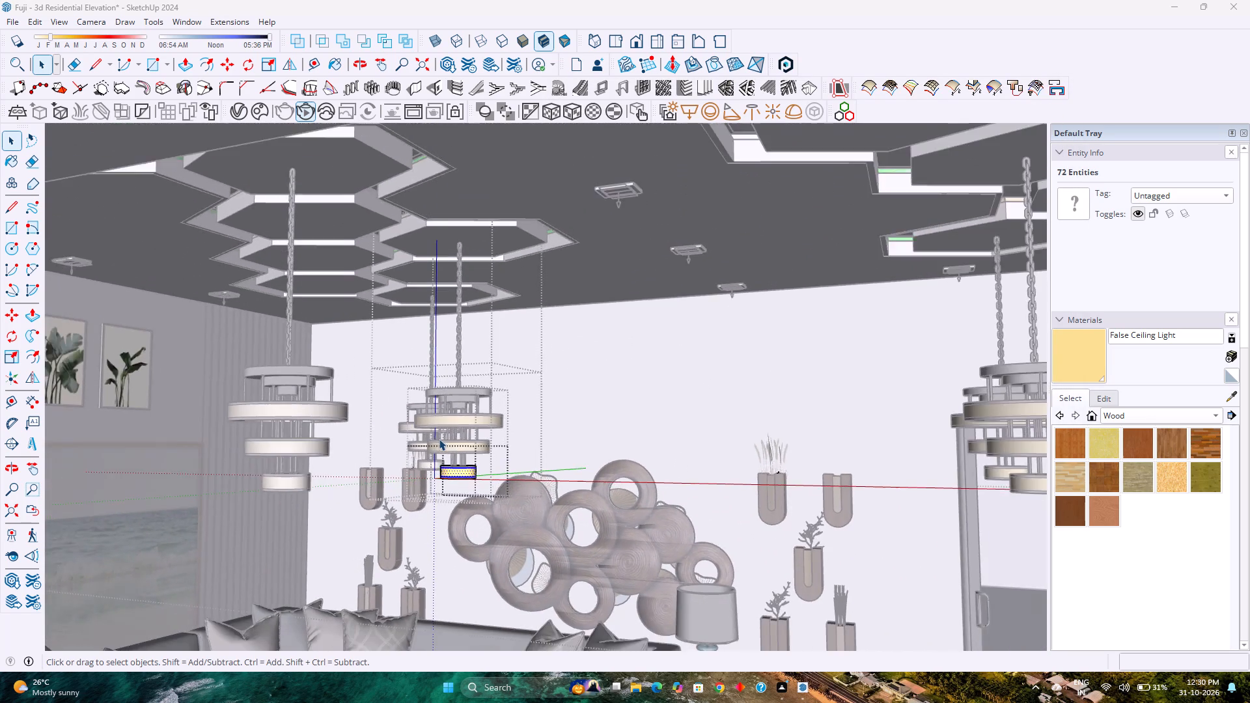
scroll(439, 439, "down", 4)
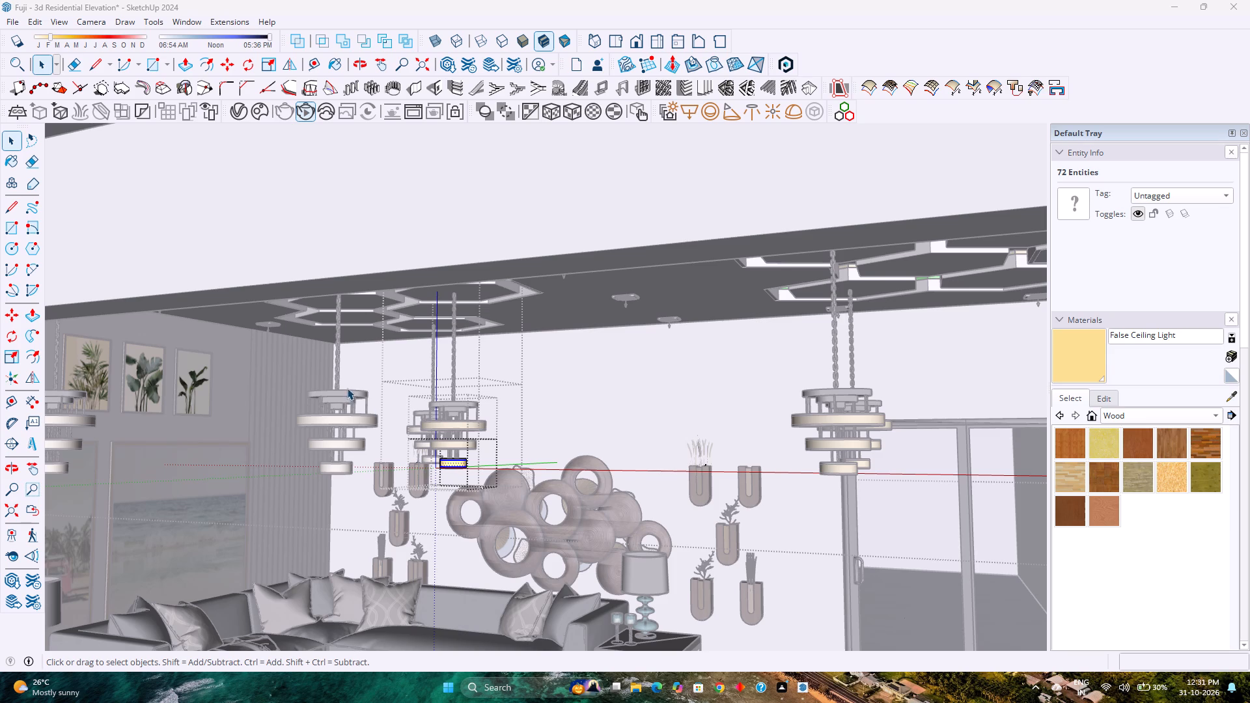
key("Escape")
scroll(337, 527, "up", 1)
scroll(378, 453, "up", 7)
scroll(379, 453, "down", 4)
key("Escape")
scroll(381, 454, "down", 1)
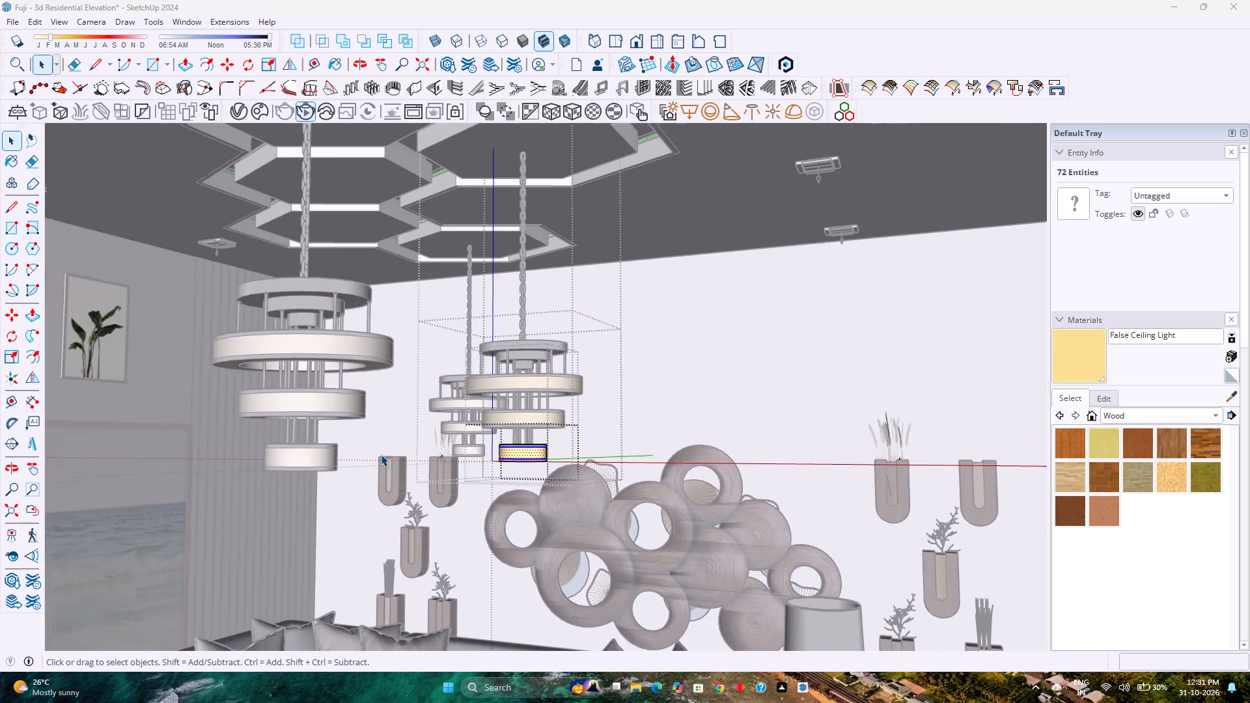
scroll(381, 454, "down", 3)
double_click(333, 396)
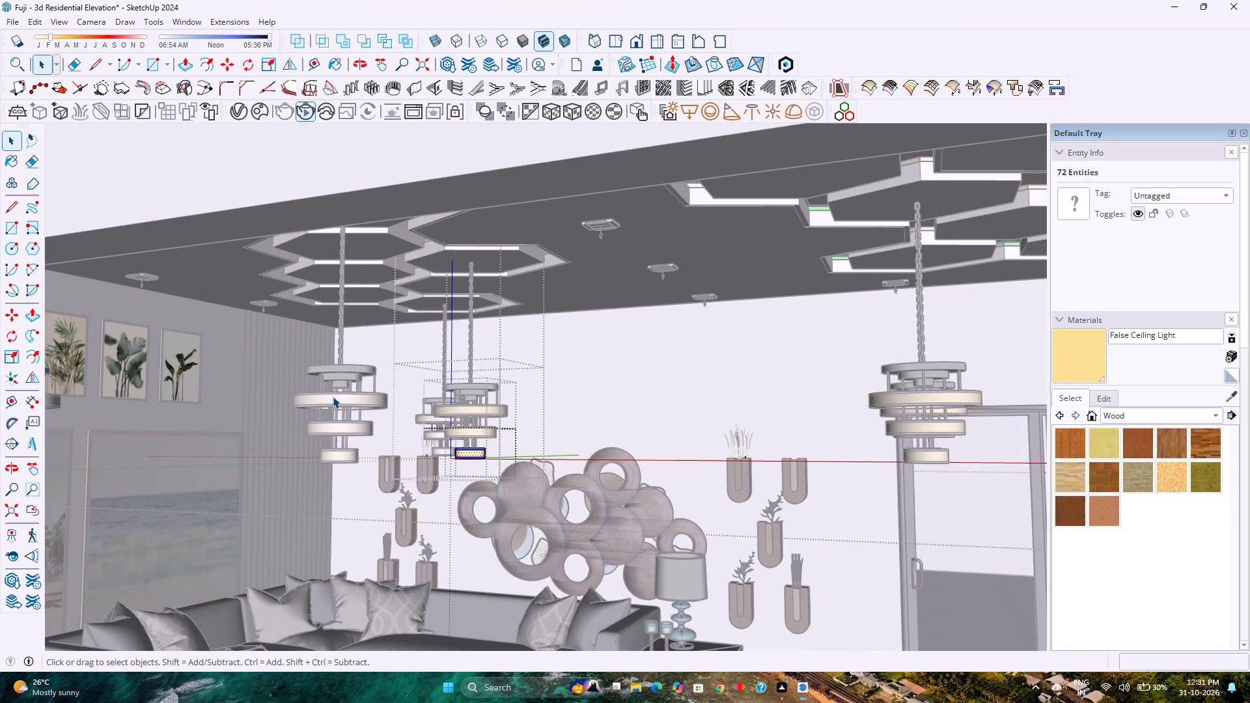
scroll(333, 396, "up", 9)
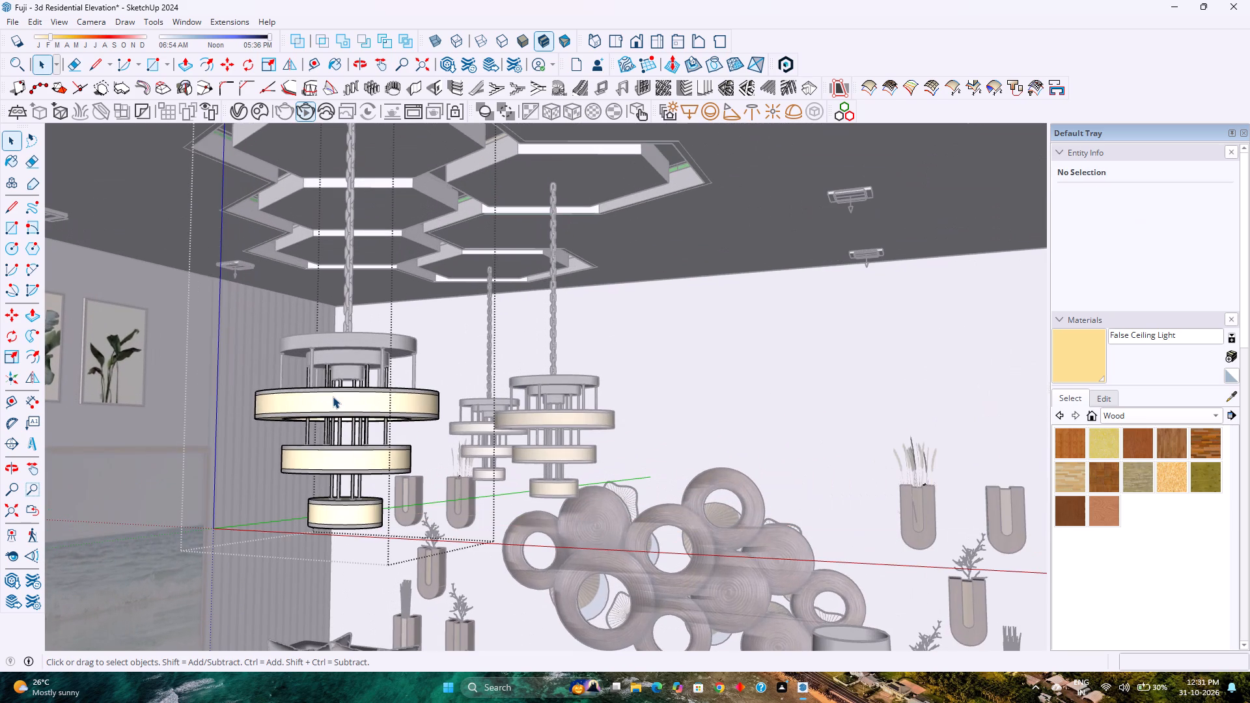
double_click(335, 399)
double_click(335, 399)
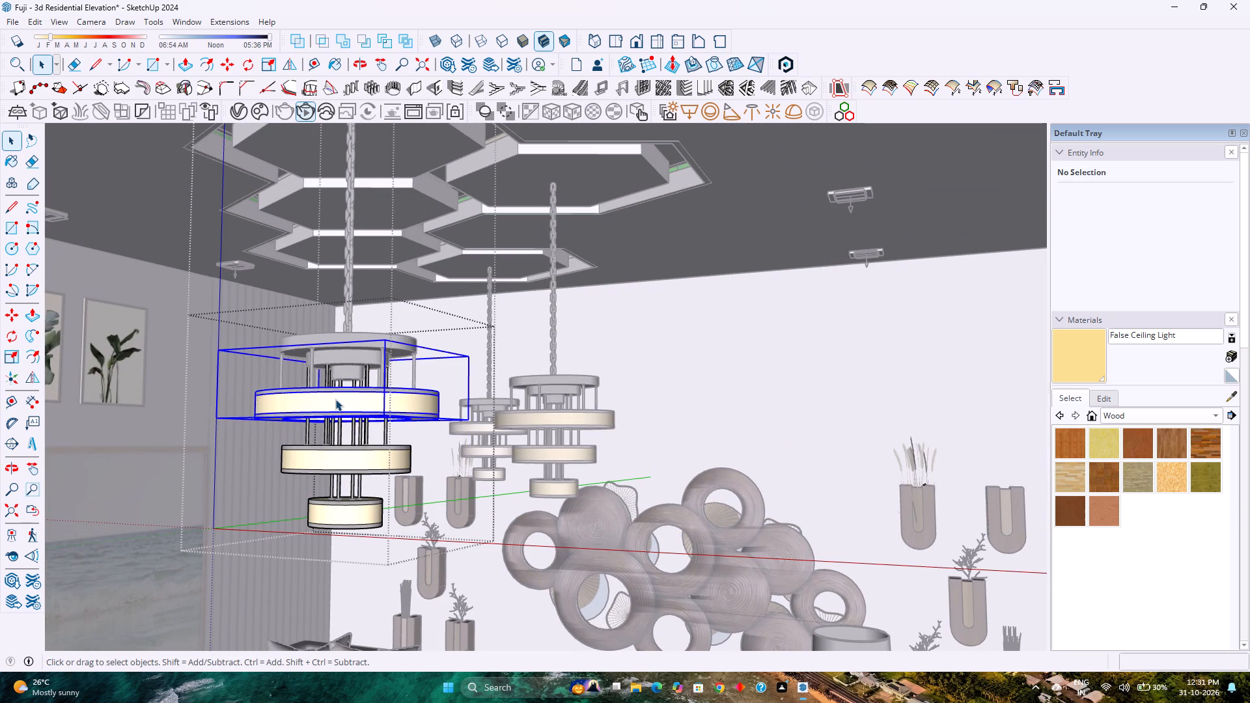
double_click(335, 399)
double_click(335, 399)
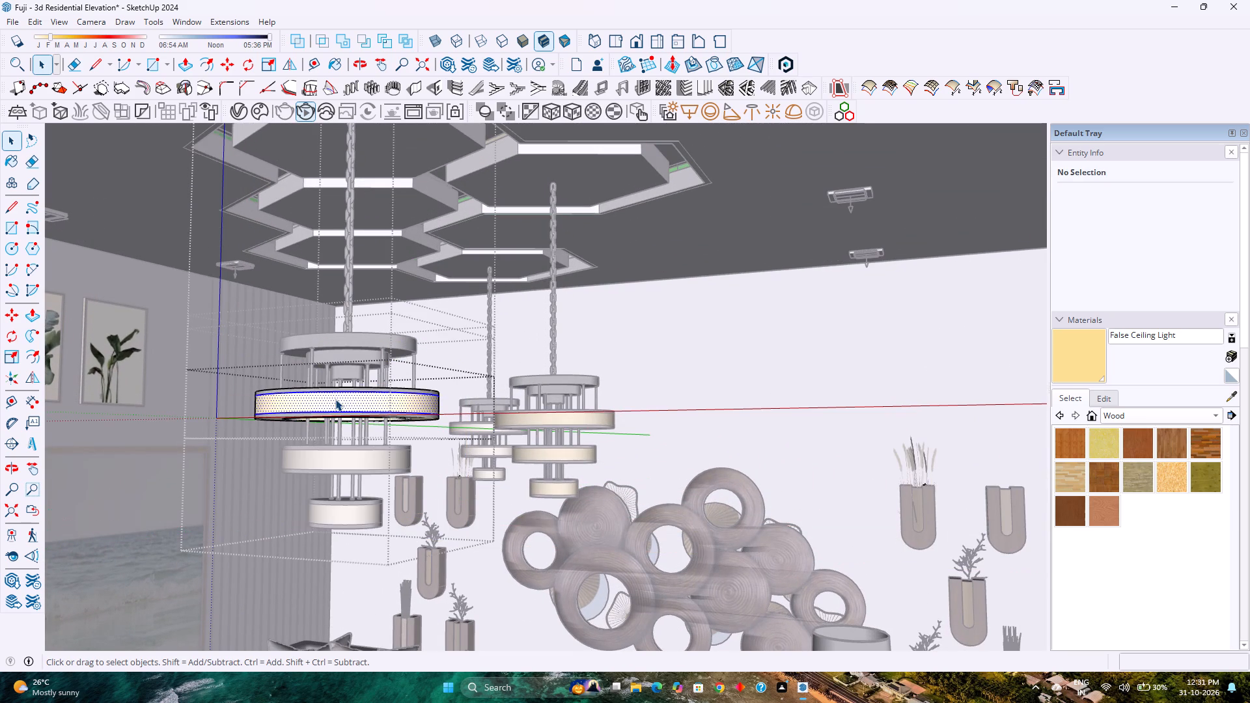
left_click(241, 117)
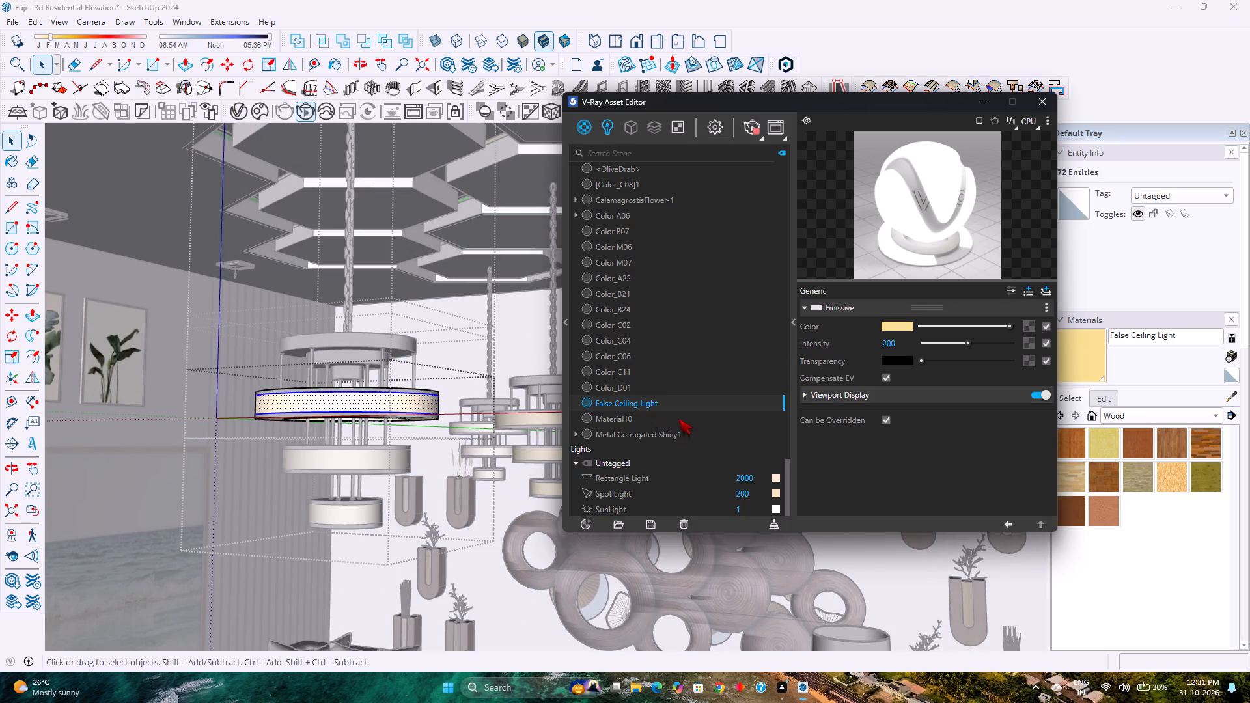
right_click(675, 409)
left_click(726, 258)
left_click(1036, 100)
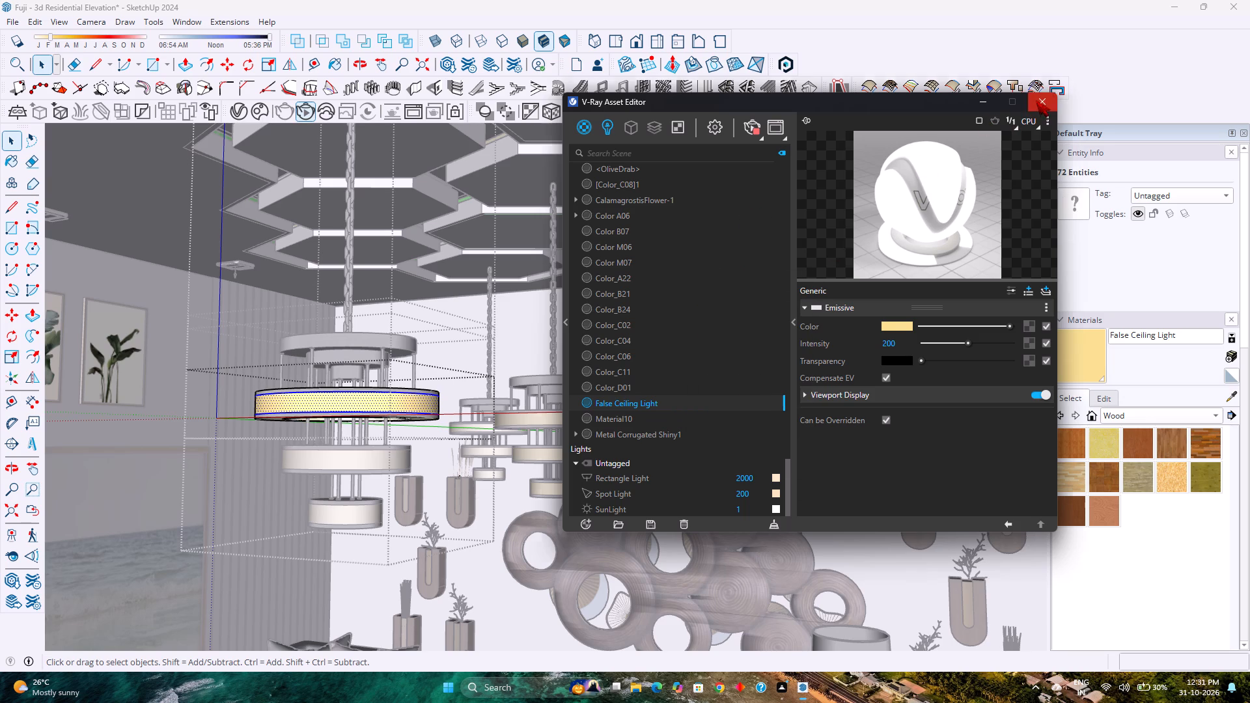
Apply the False Ceiling Light material to the outer band of the same pendant lamp's middle ring.
double_click(359, 453)
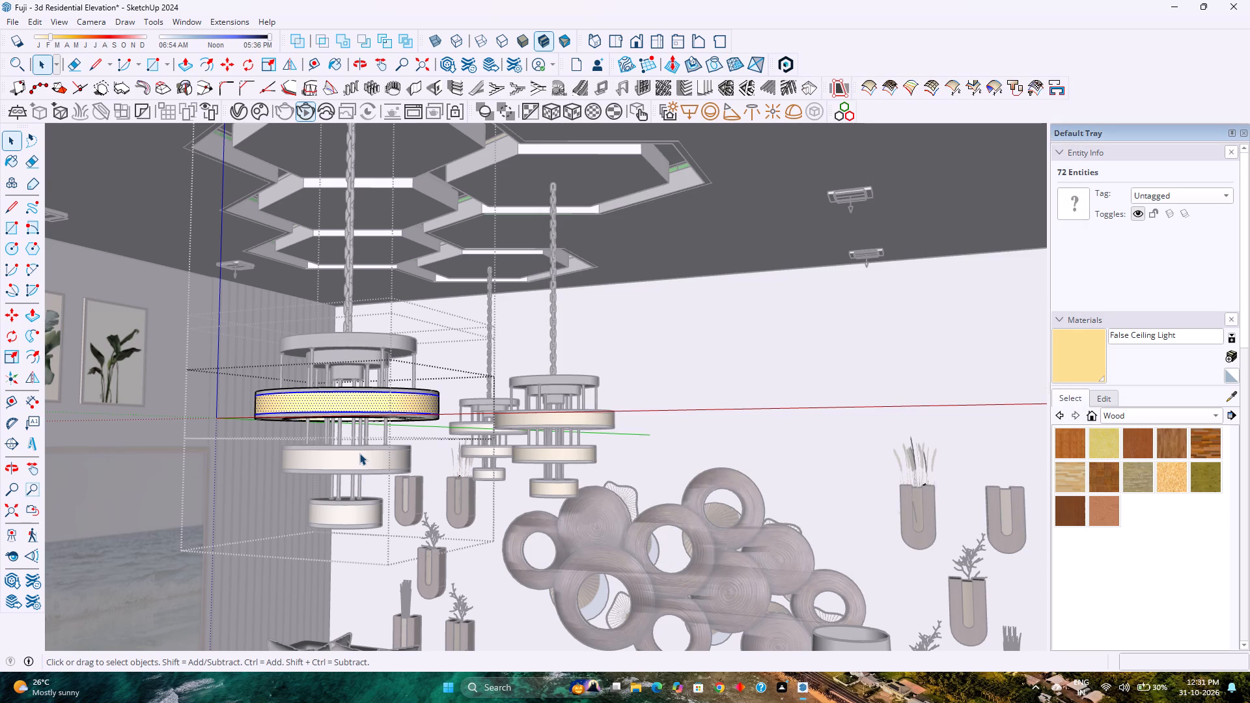
scroll(359, 453, "up", 3)
double_click(360, 465)
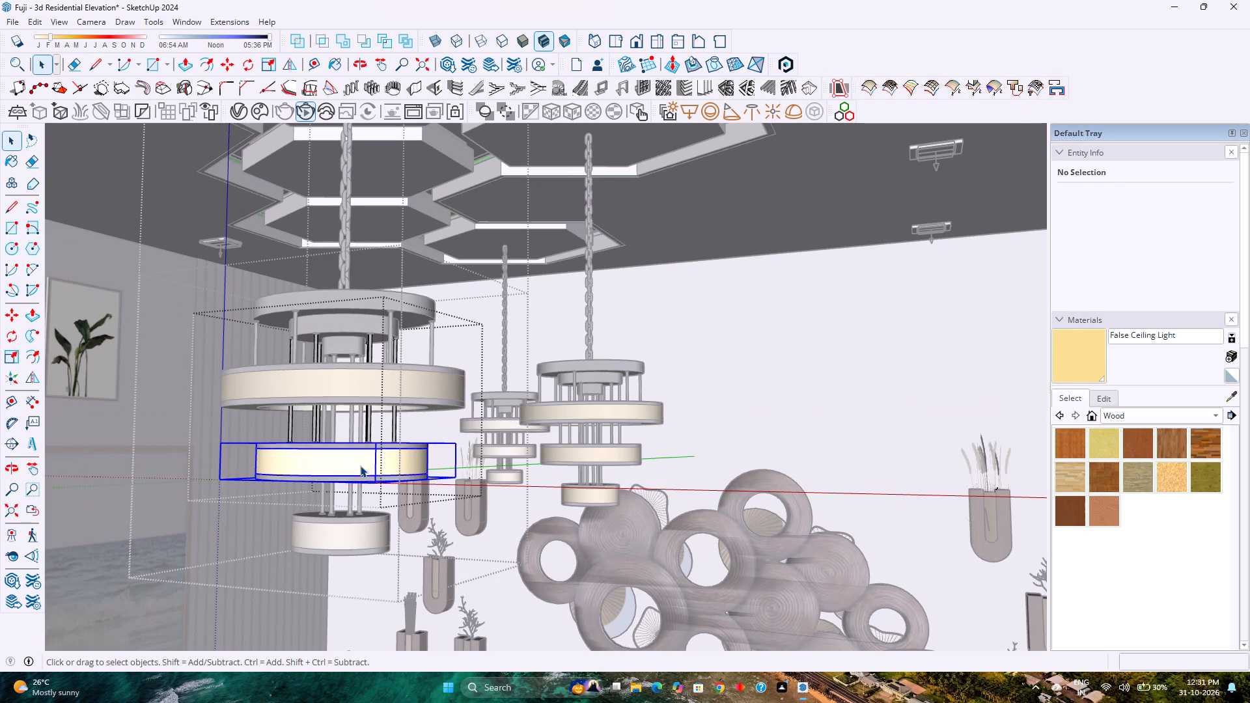
scroll(360, 465, "up", 3)
double_click(360, 464)
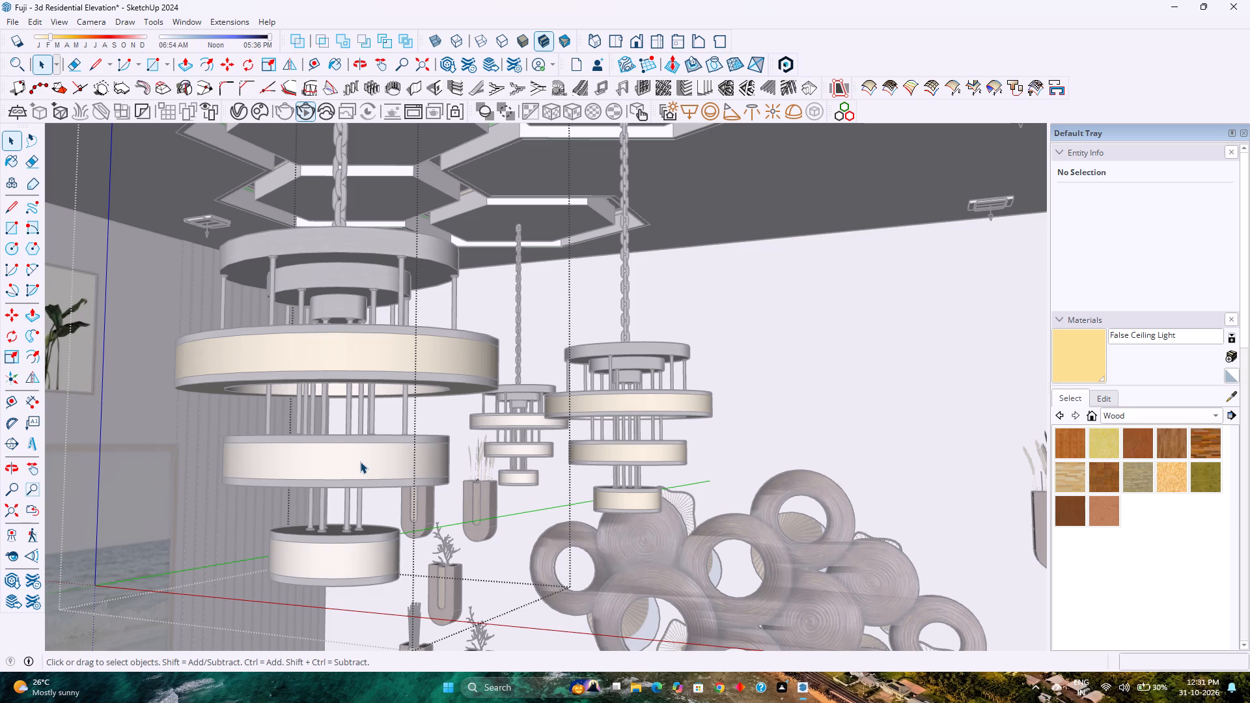
scroll(360, 462, "up", 1)
middle_click_drag(359, 464, 322, 508)
double_click(327, 454)
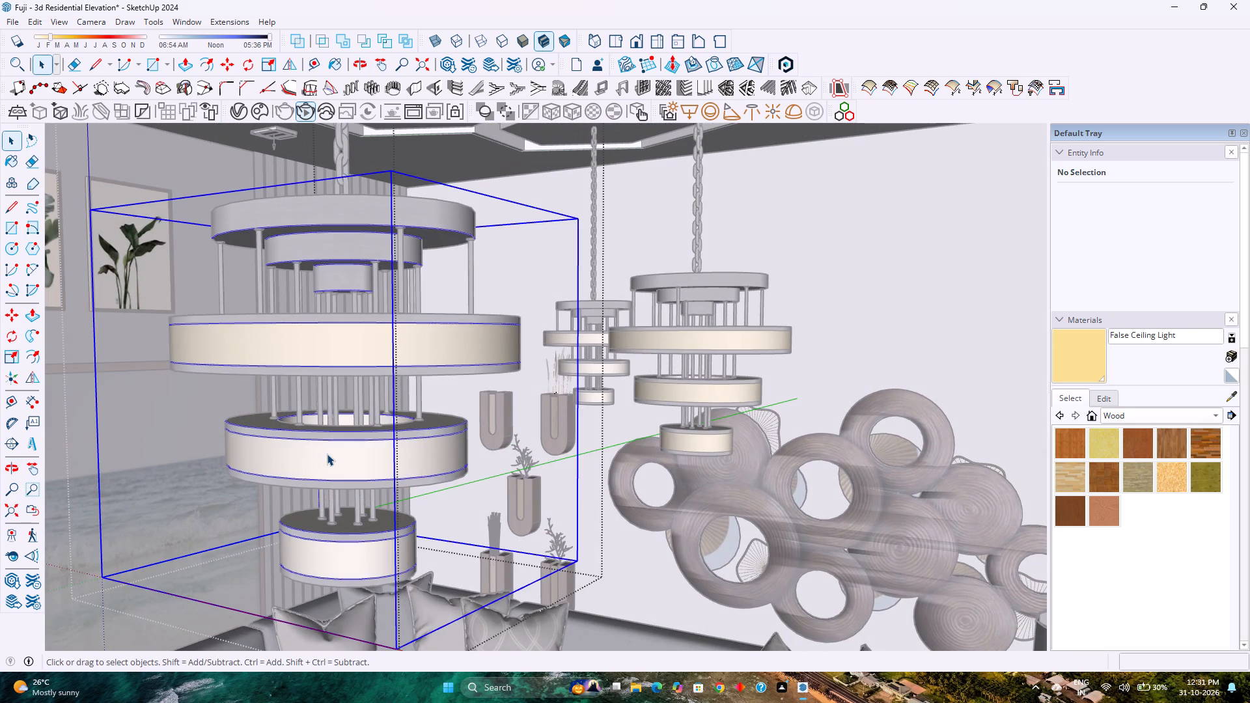
double_click(327, 454)
double_click(328, 454)
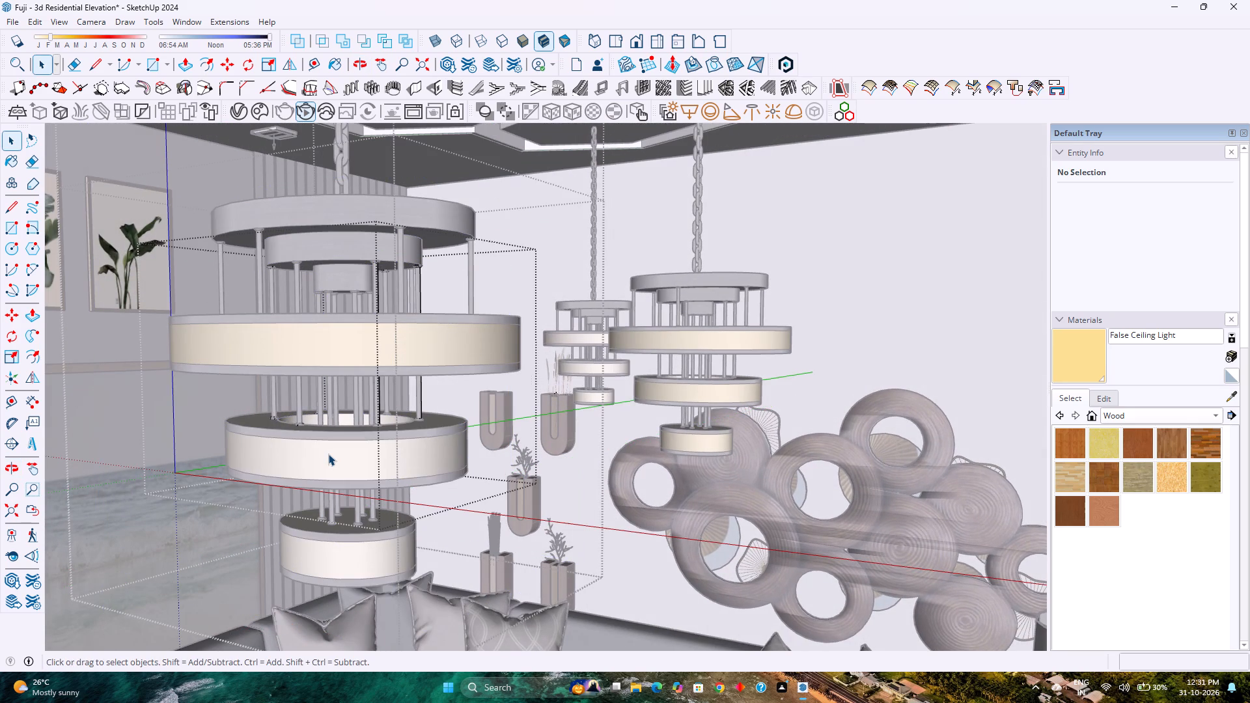
double_click(328, 454)
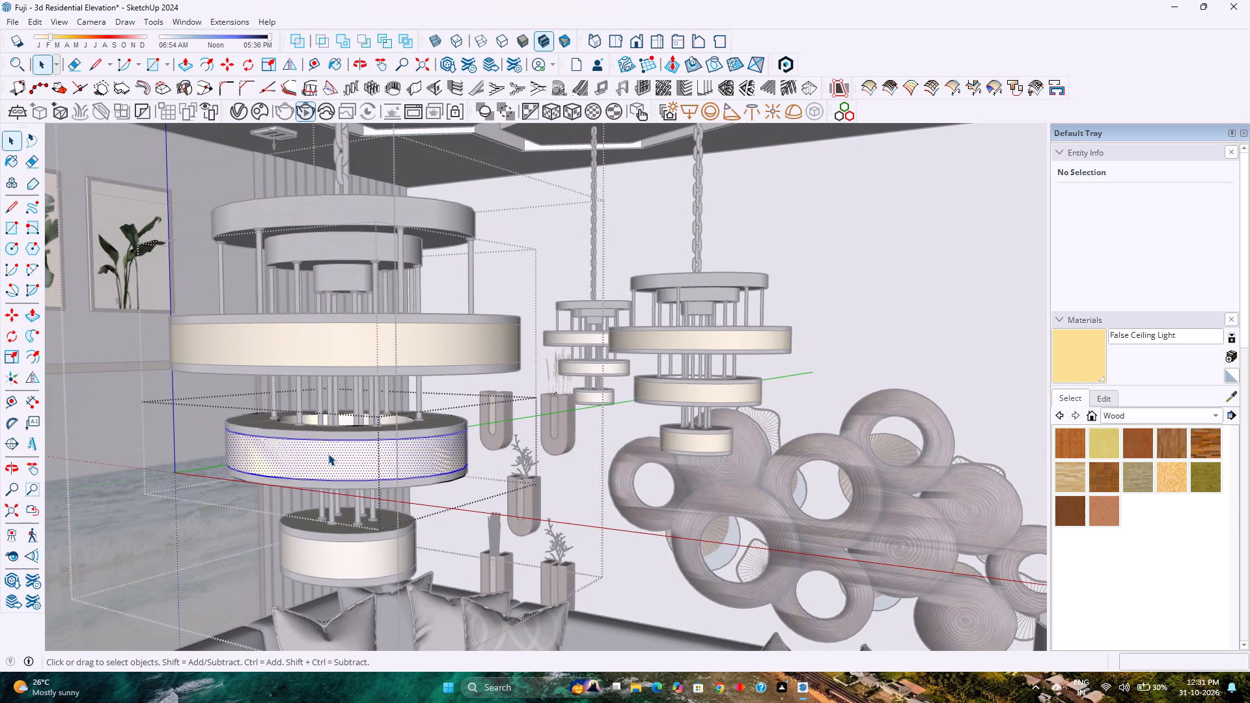
left_click(238, 111)
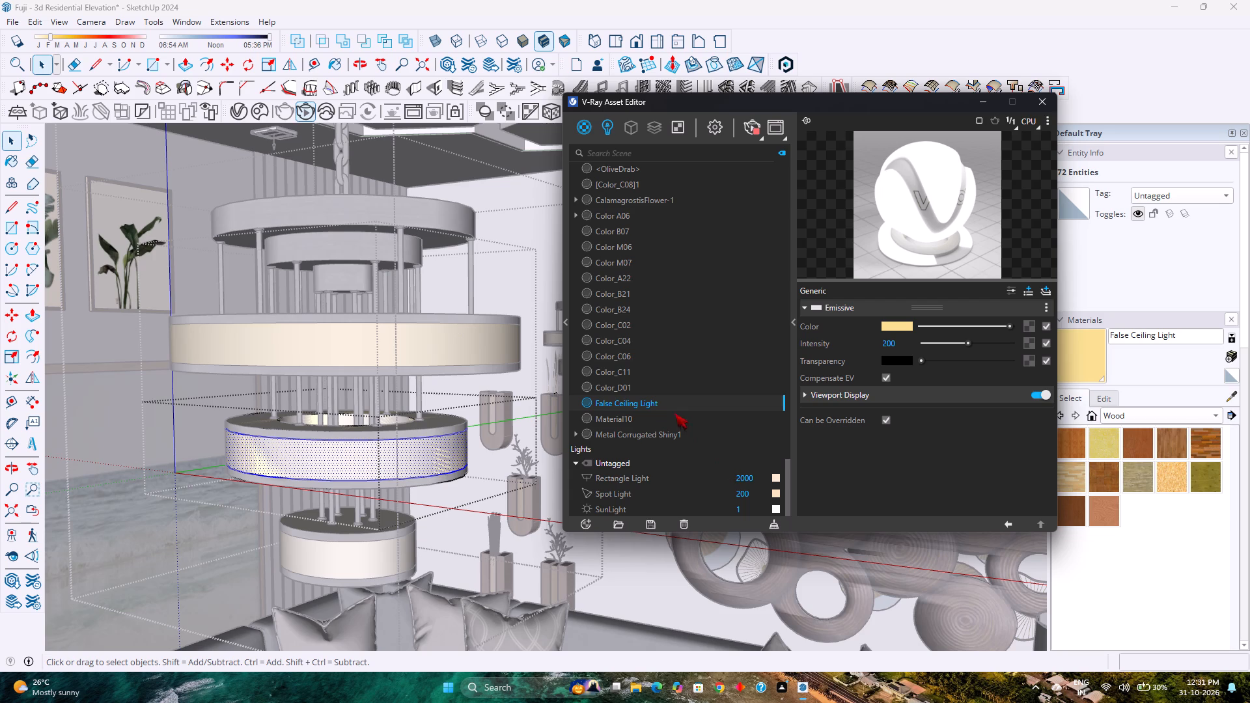
right_click(667, 406)
left_click(699, 260)
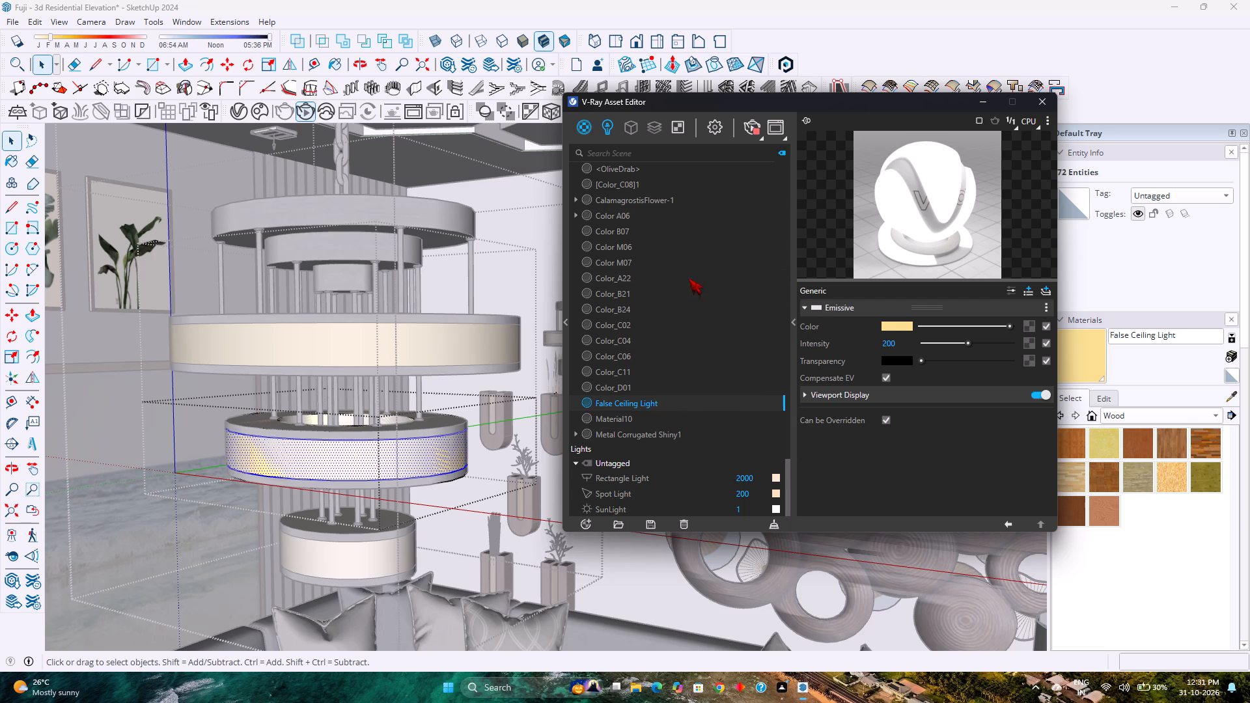
left_click(1051, 100)
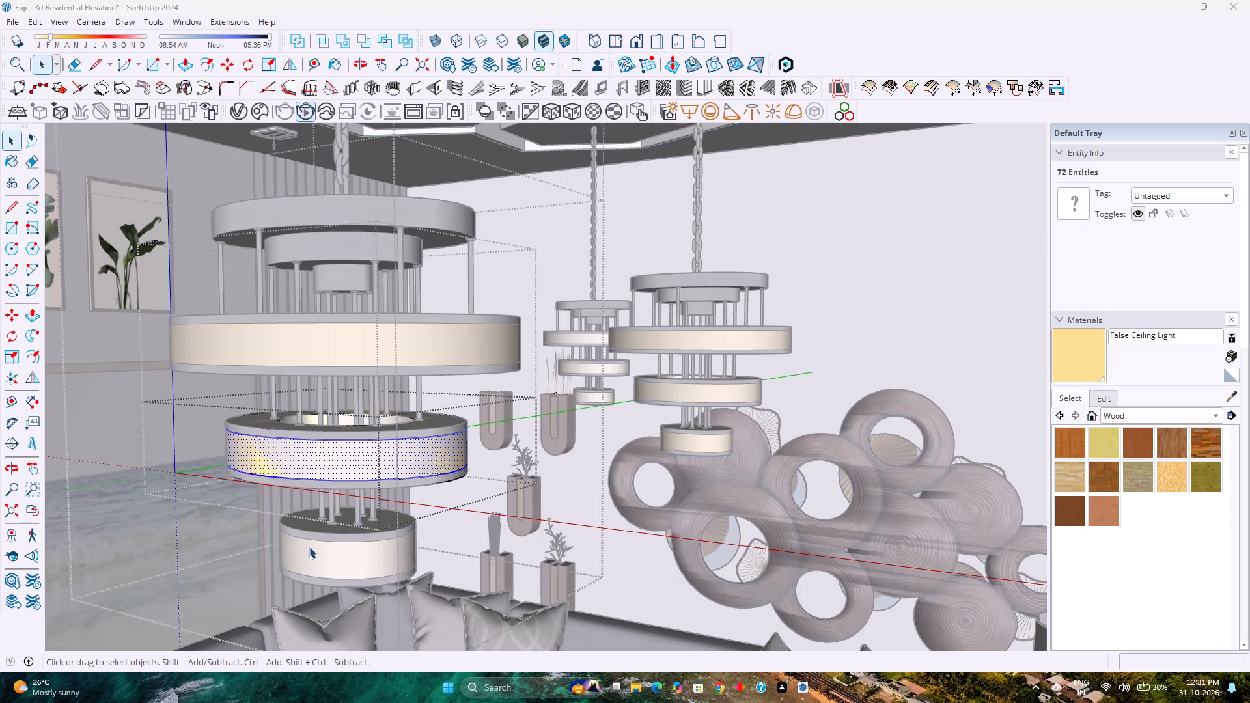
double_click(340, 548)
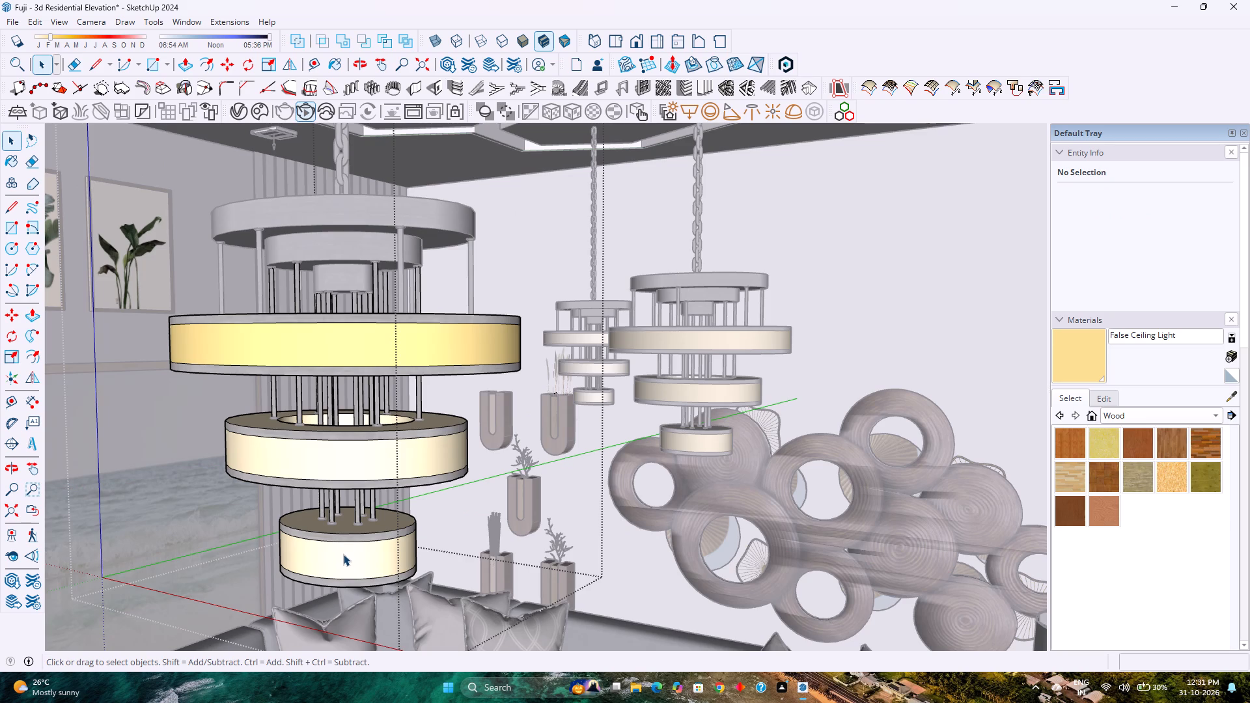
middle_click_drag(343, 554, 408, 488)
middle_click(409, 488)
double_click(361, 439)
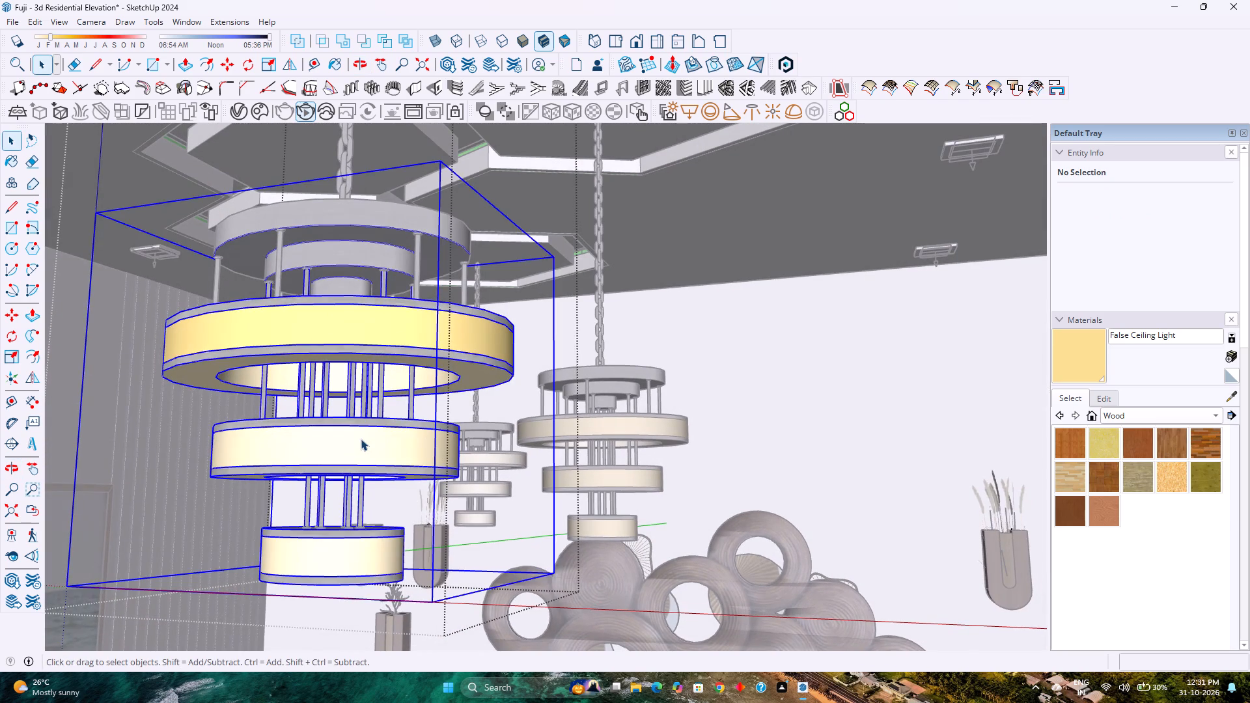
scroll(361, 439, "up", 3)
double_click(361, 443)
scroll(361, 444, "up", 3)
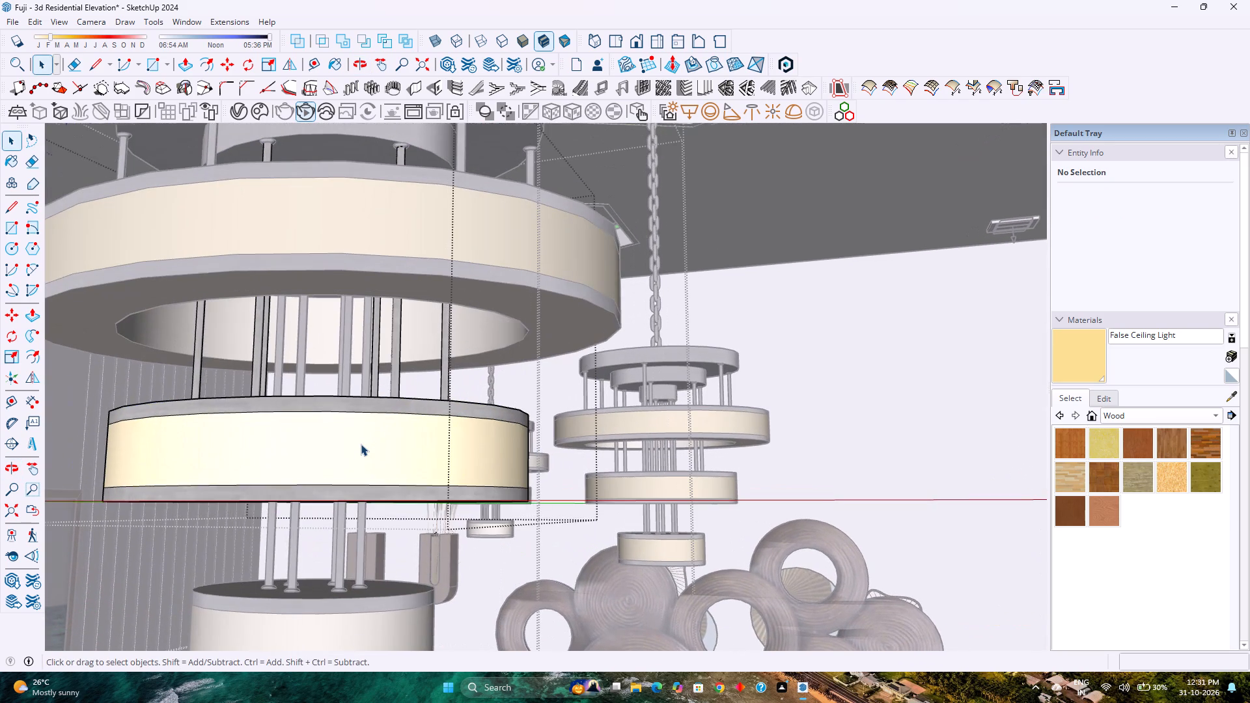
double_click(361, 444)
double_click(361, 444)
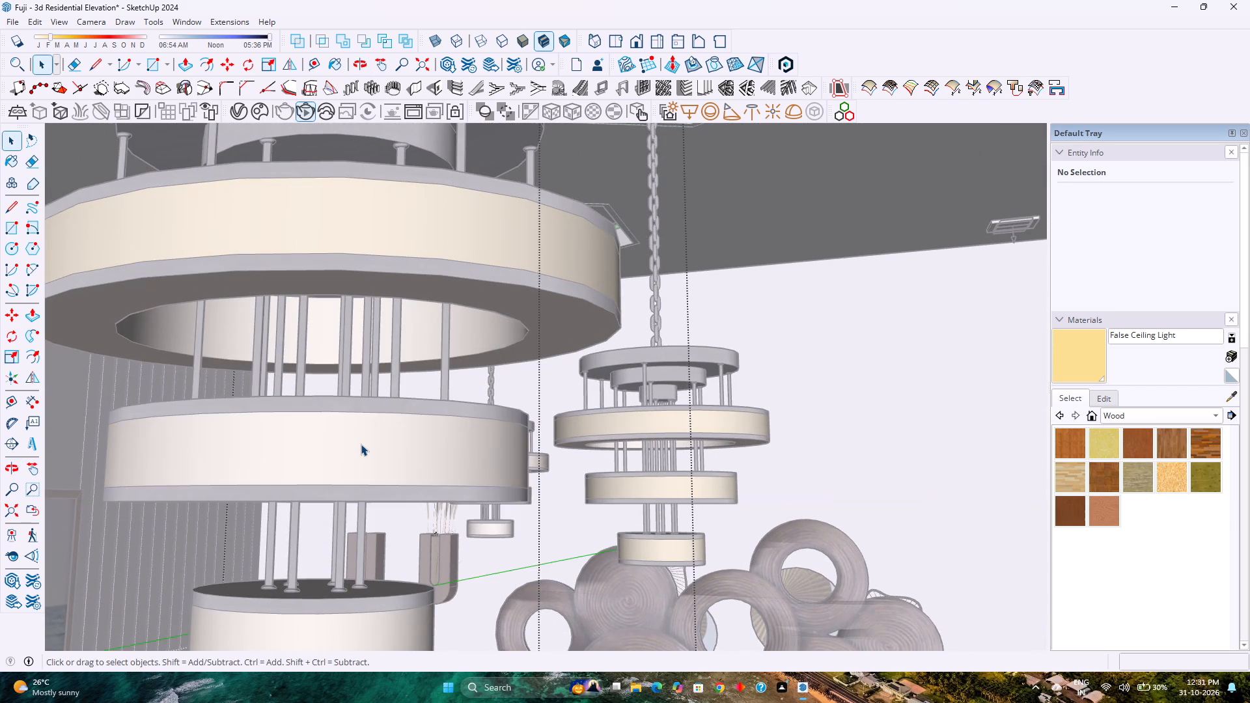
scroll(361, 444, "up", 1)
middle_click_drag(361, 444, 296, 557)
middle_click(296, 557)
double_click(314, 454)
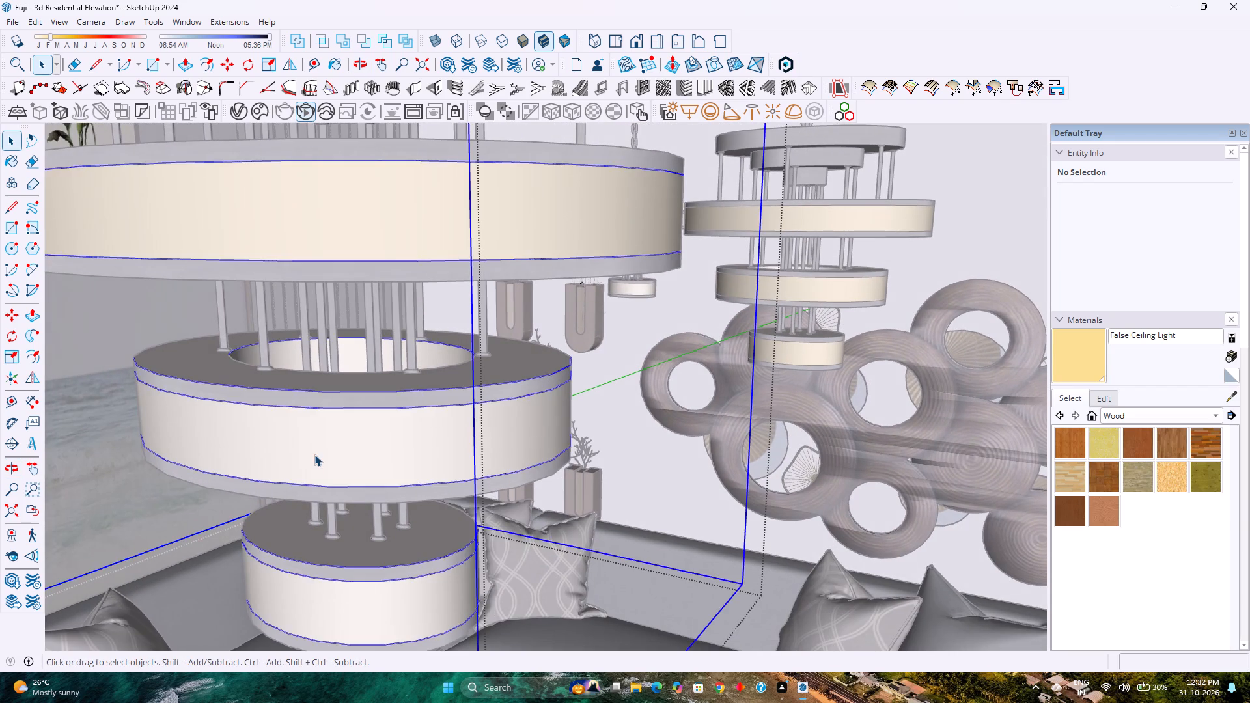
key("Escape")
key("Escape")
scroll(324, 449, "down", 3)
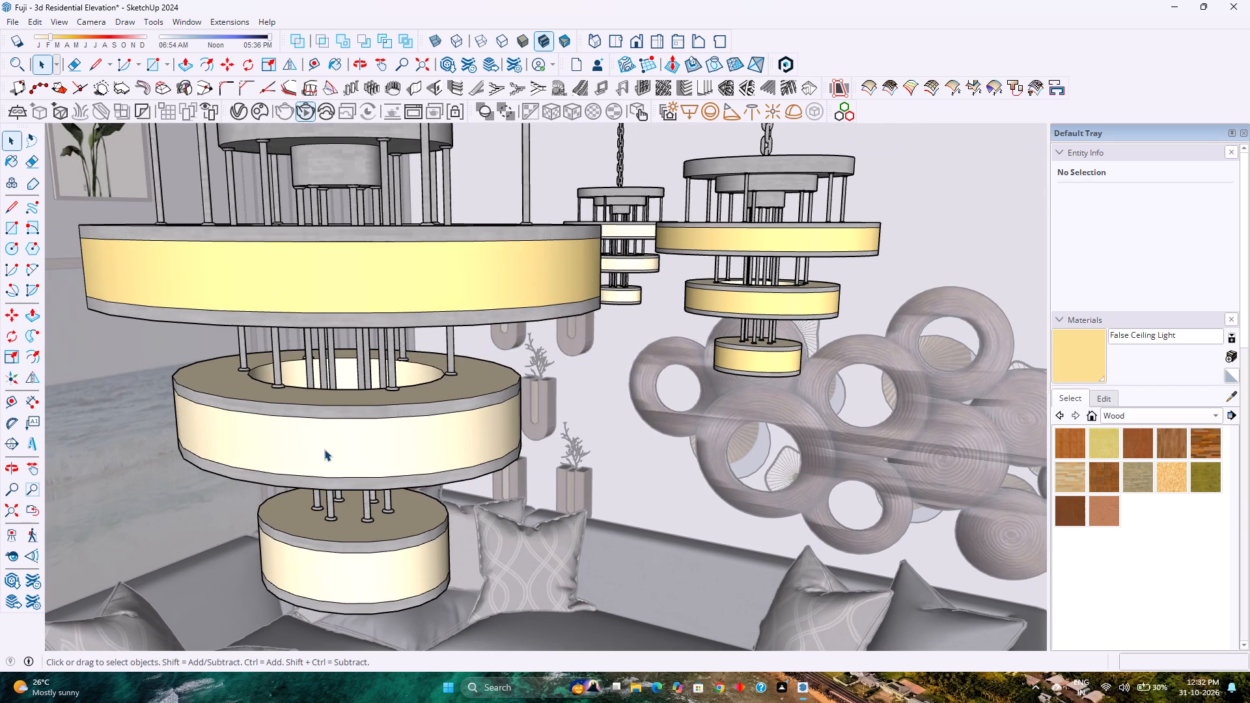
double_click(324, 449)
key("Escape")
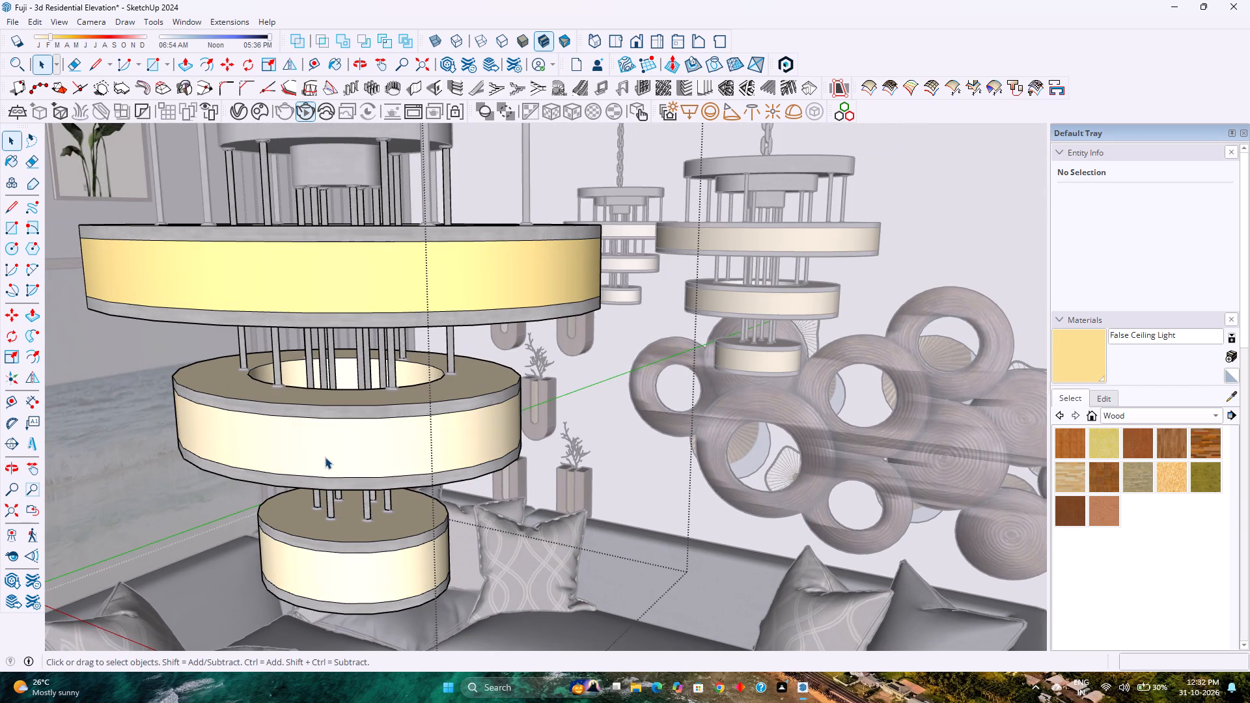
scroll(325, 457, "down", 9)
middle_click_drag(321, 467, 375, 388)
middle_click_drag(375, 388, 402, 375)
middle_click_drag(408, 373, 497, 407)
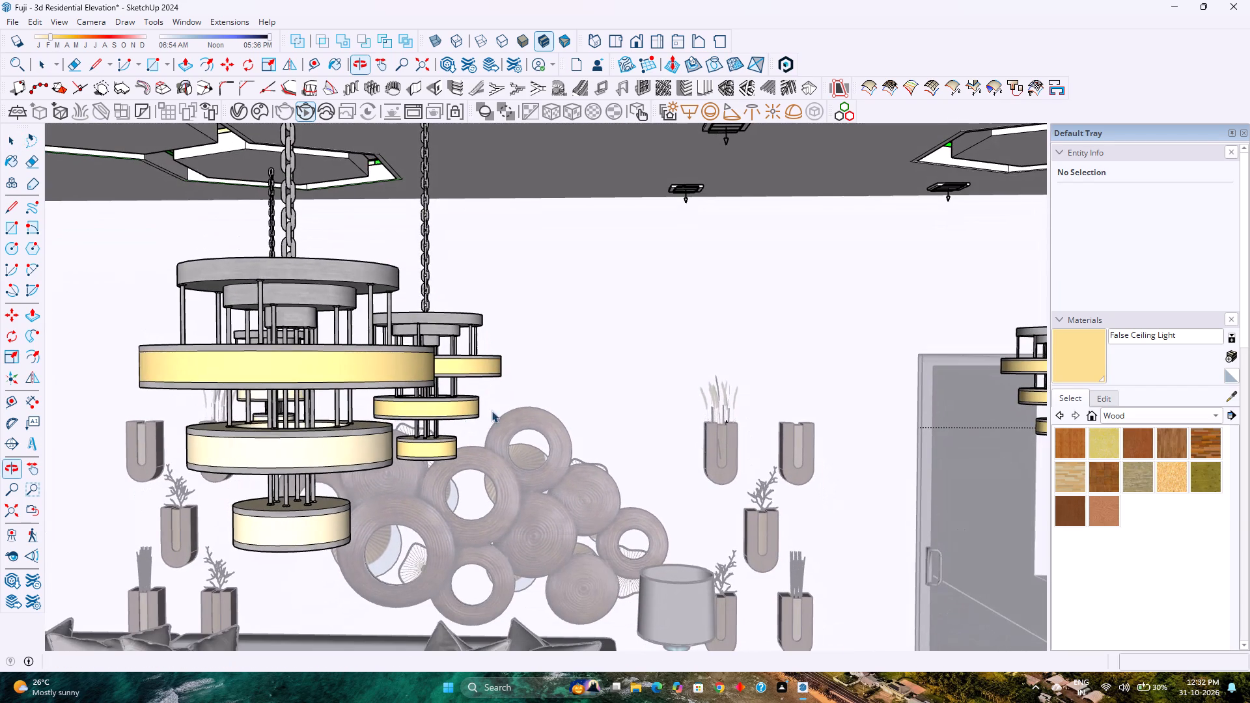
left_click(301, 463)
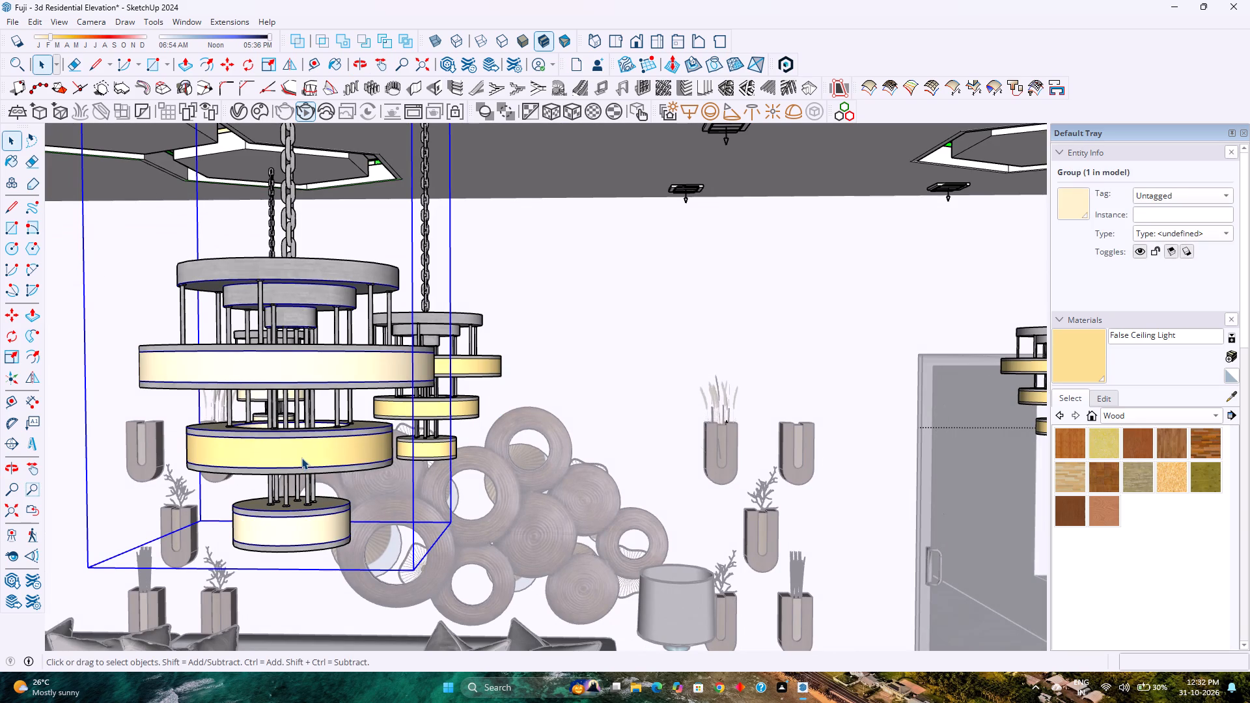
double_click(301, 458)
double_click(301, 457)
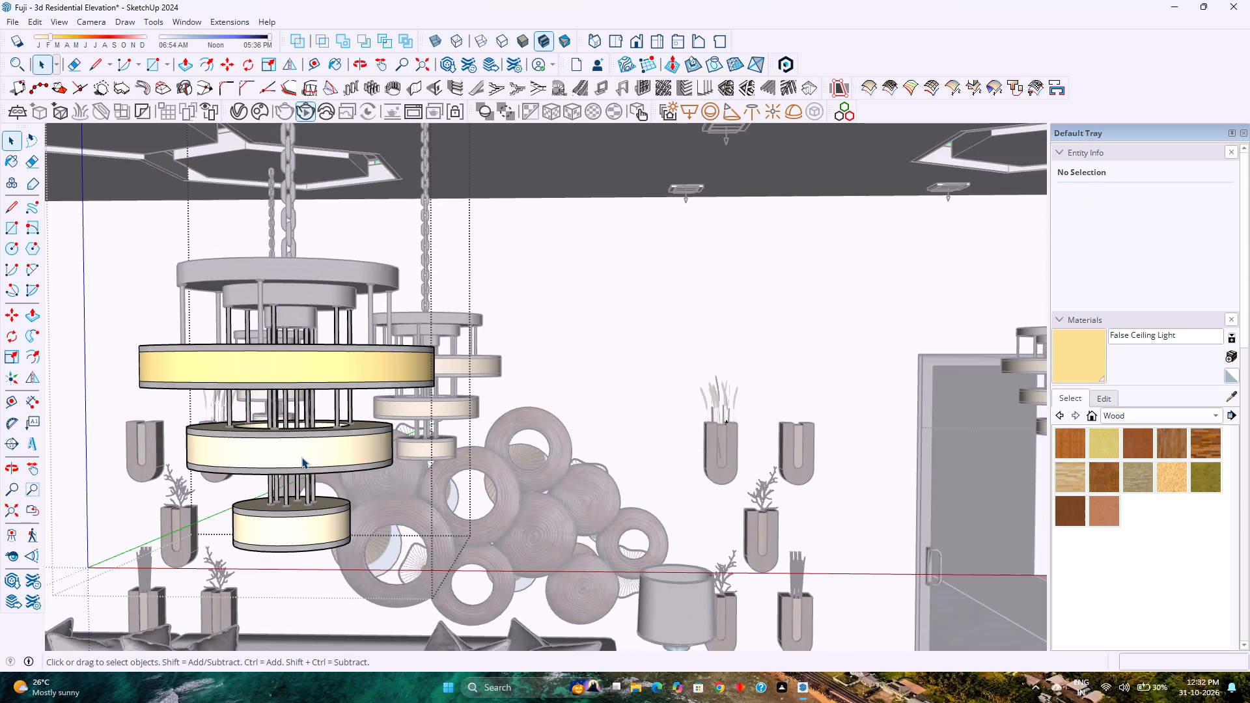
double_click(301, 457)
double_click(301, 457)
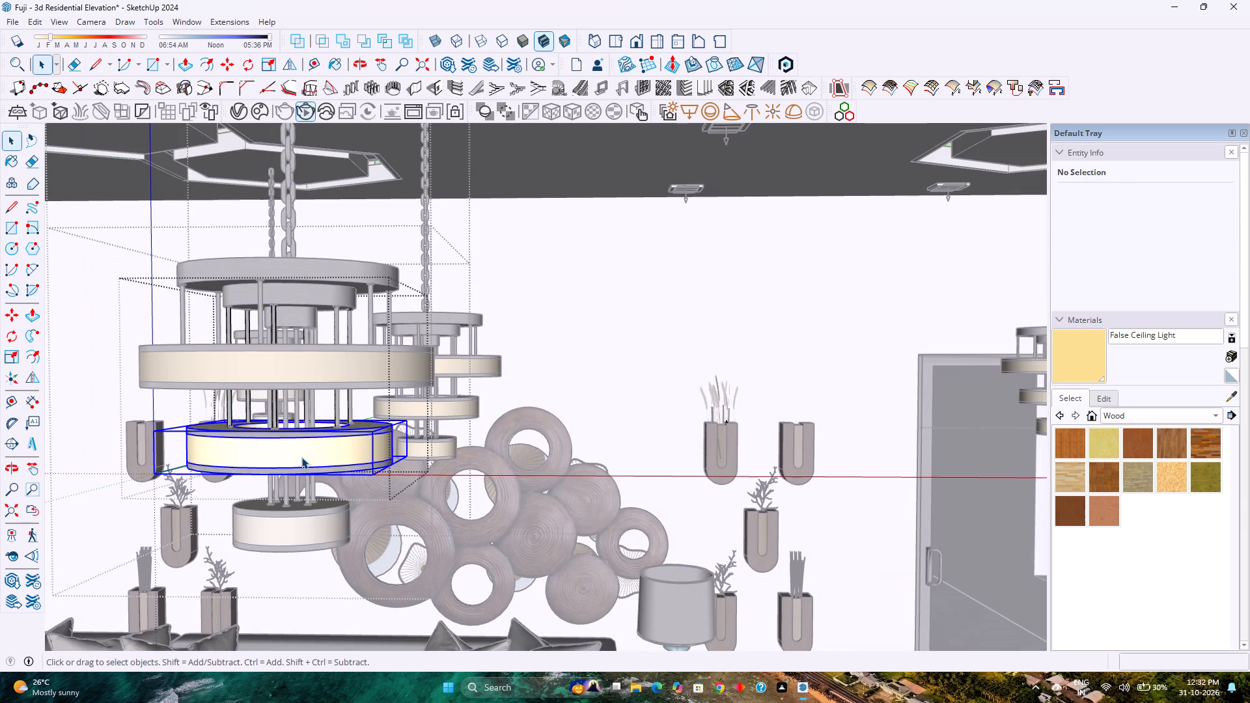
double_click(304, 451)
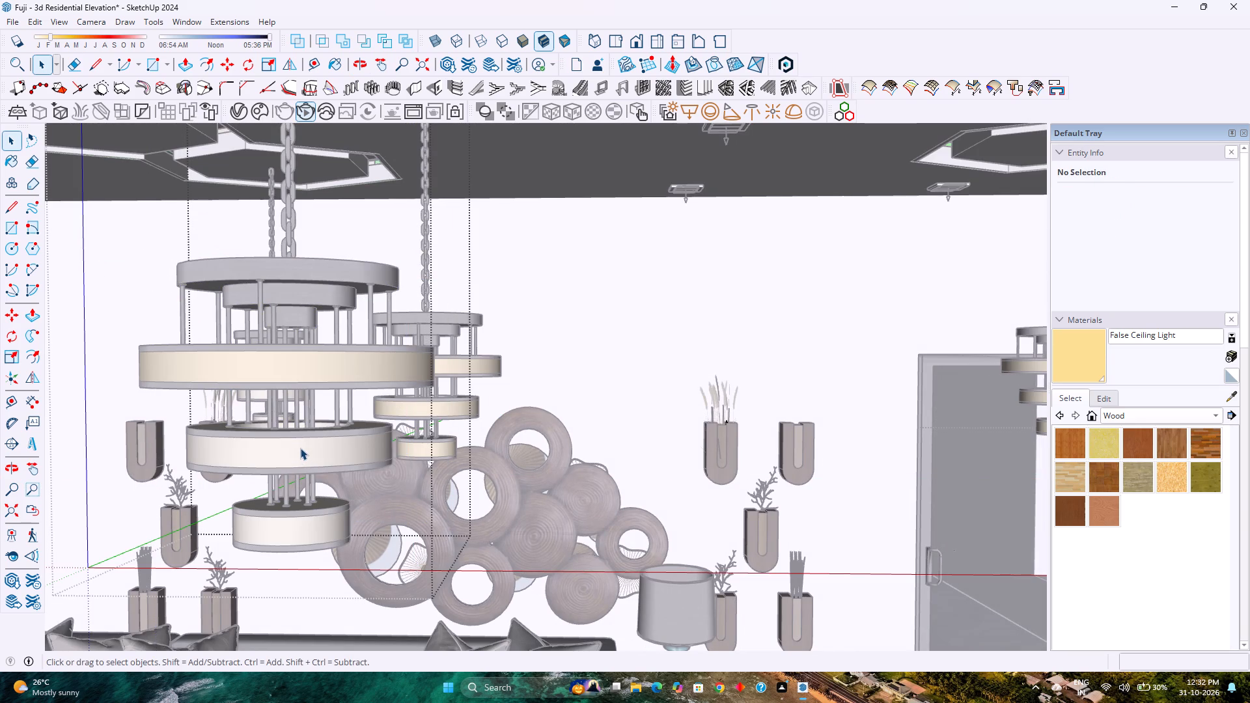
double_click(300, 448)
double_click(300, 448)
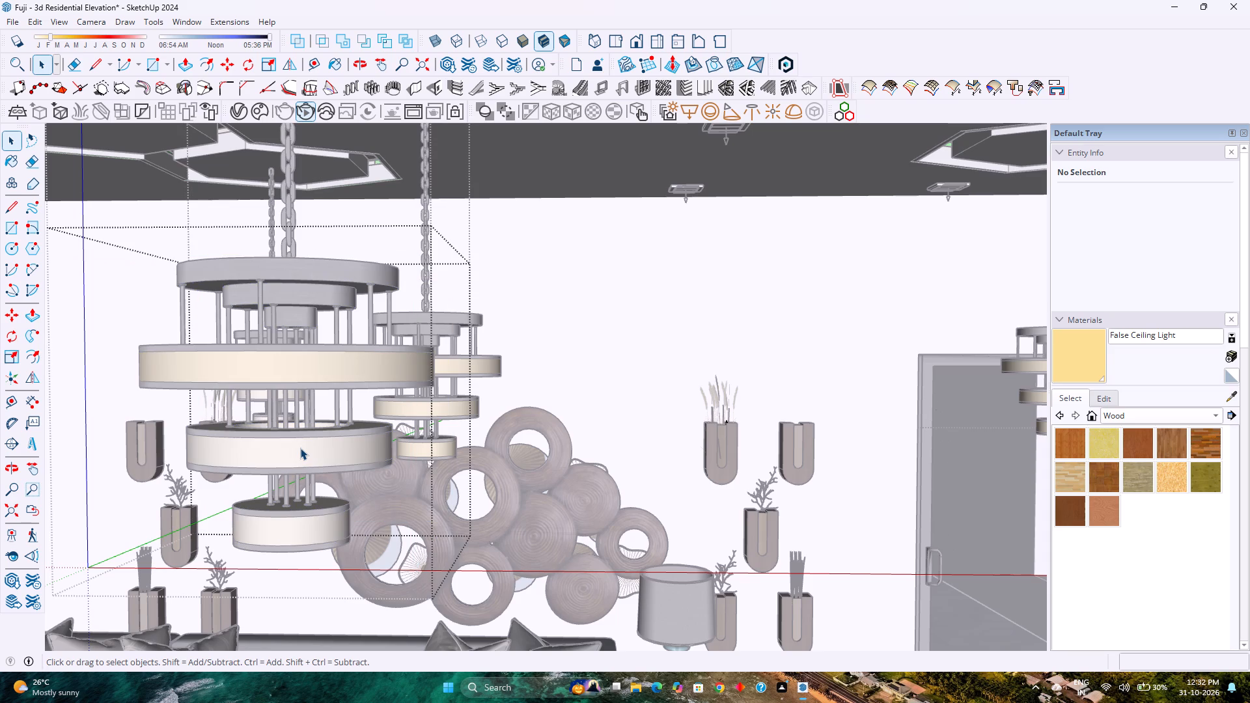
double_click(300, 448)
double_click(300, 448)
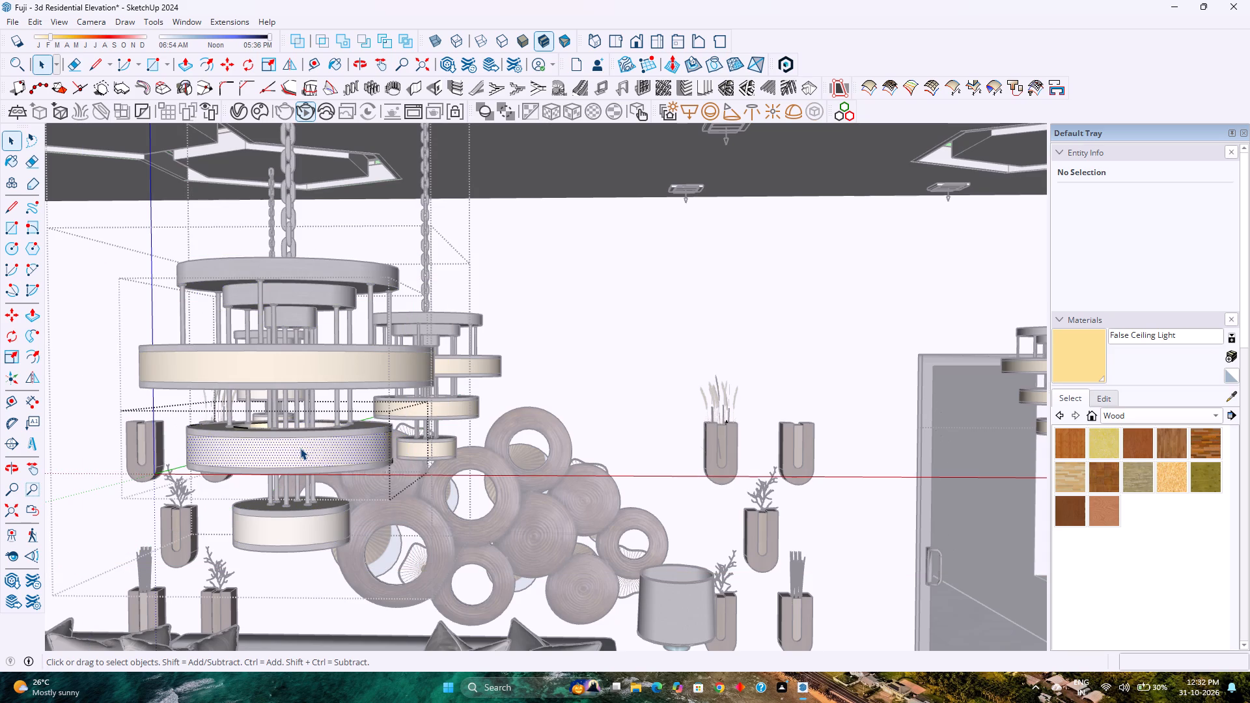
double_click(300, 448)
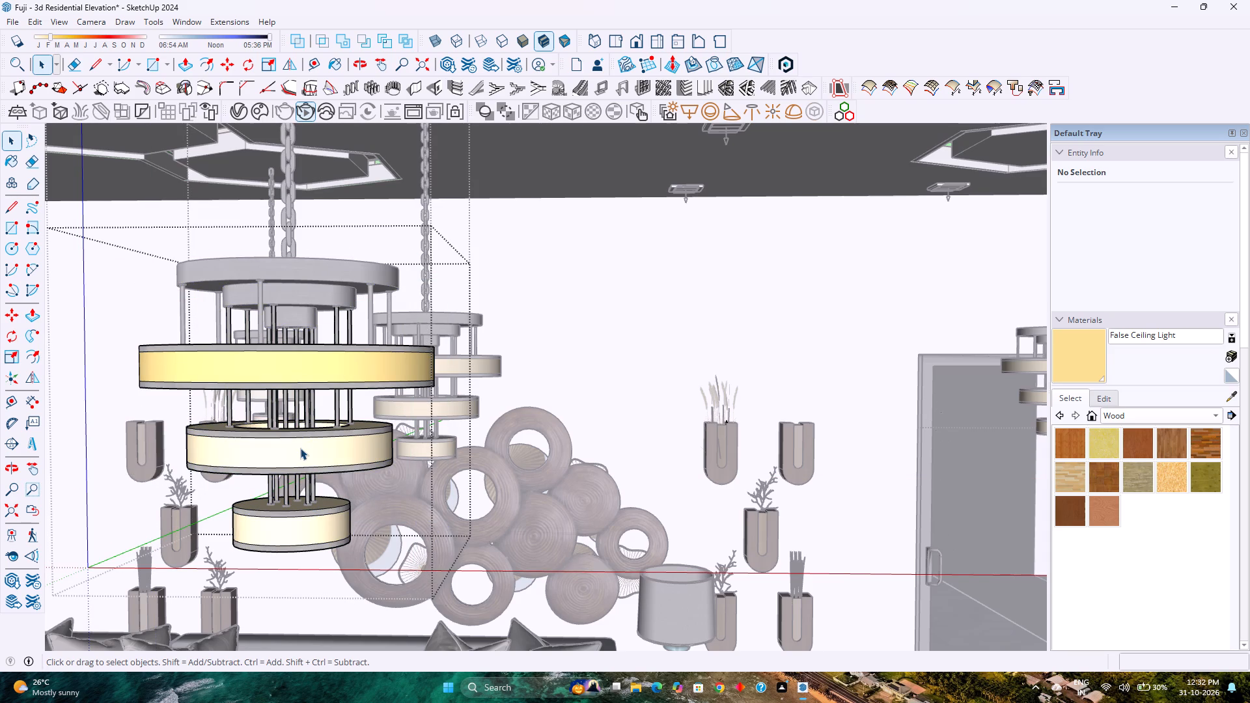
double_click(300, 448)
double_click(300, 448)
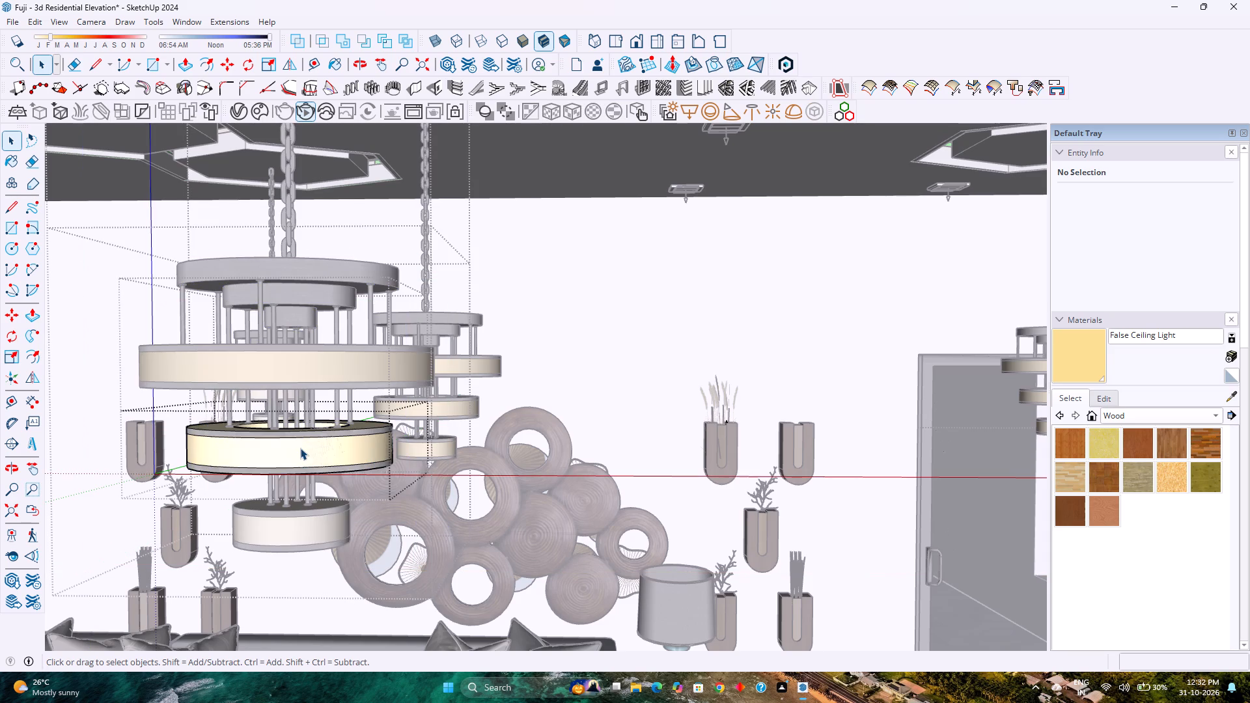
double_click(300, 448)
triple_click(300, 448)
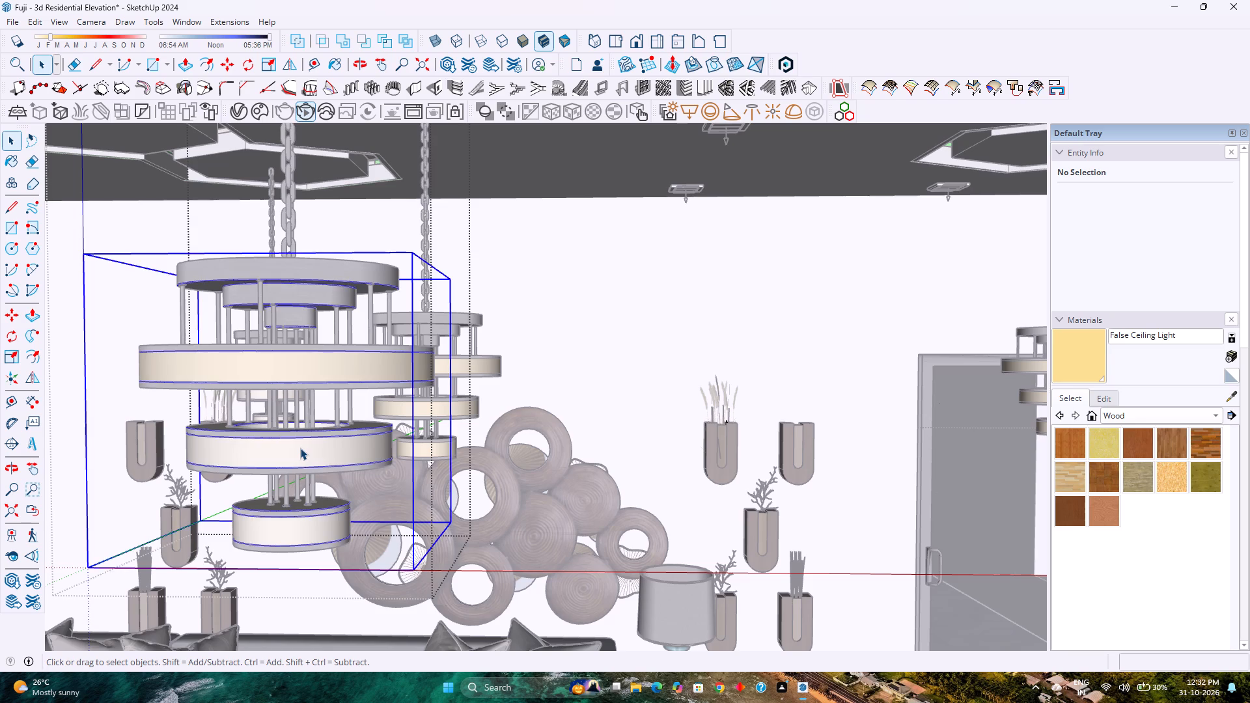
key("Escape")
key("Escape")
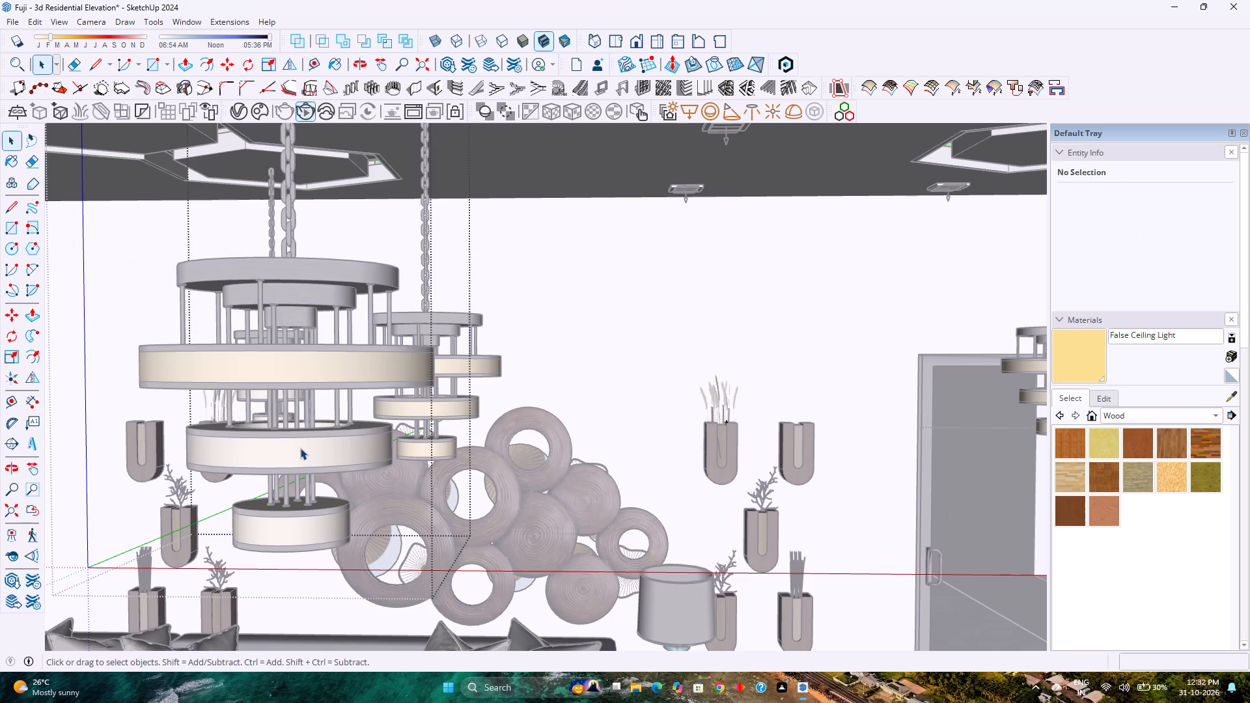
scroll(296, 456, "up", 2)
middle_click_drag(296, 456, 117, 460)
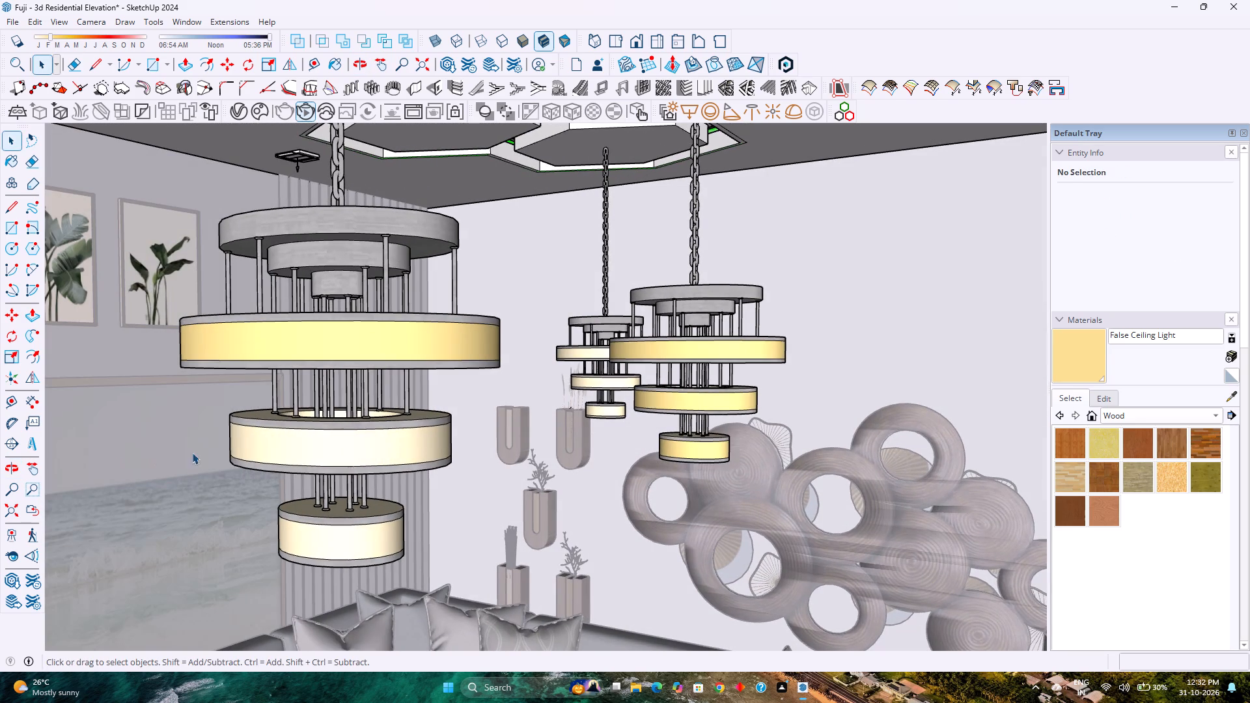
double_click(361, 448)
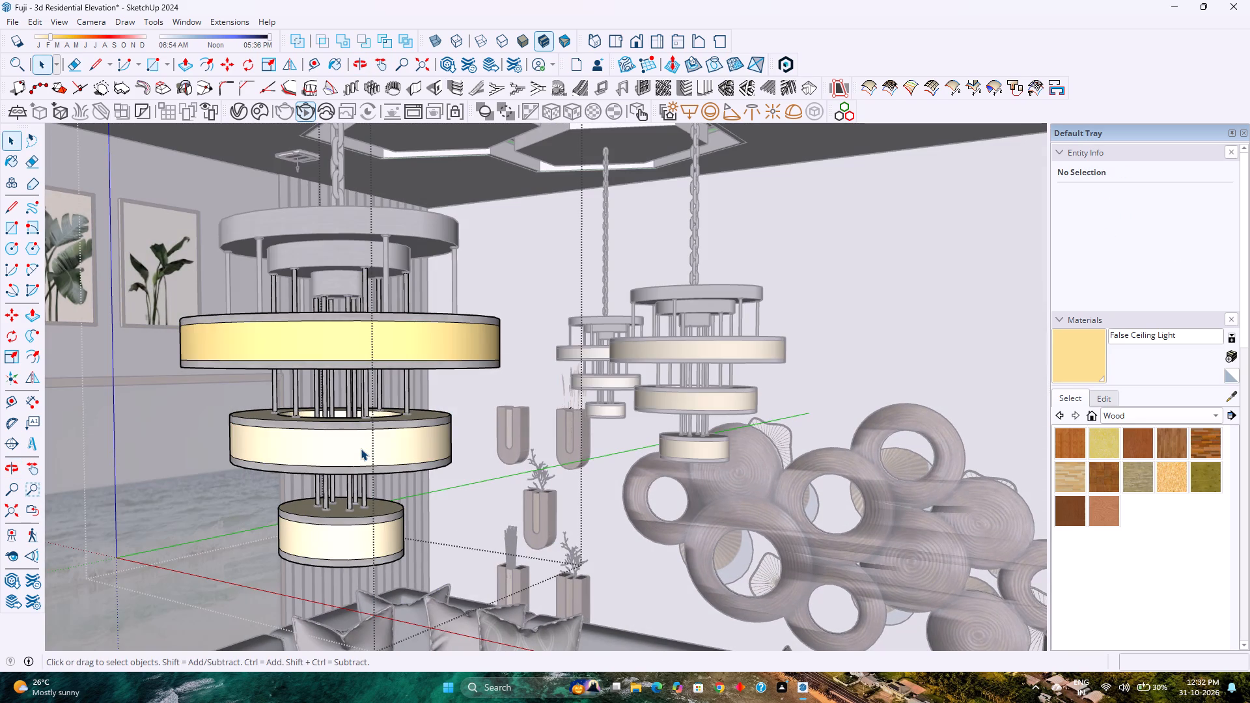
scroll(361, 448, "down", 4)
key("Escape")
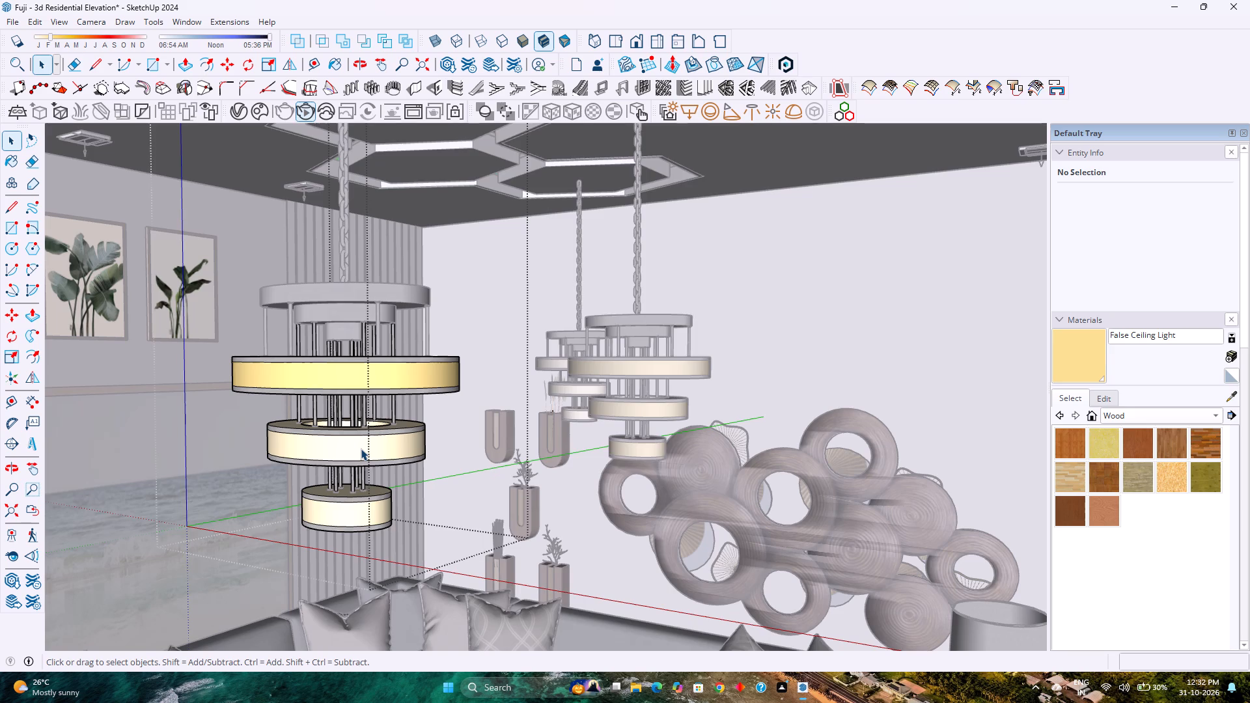
Render the pendant lamps and hexagonal false ceiling in V-Ray to check the lamp glow, and close the render.
scroll(361, 448, "down", 3)
middle_click_drag(361, 448, 378, 369)
middle_click(379, 363)
middle_click(379, 361)
middle_click(387, 366)
middle_click(390, 372)
middle_click_drag(396, 383, 406, 397)
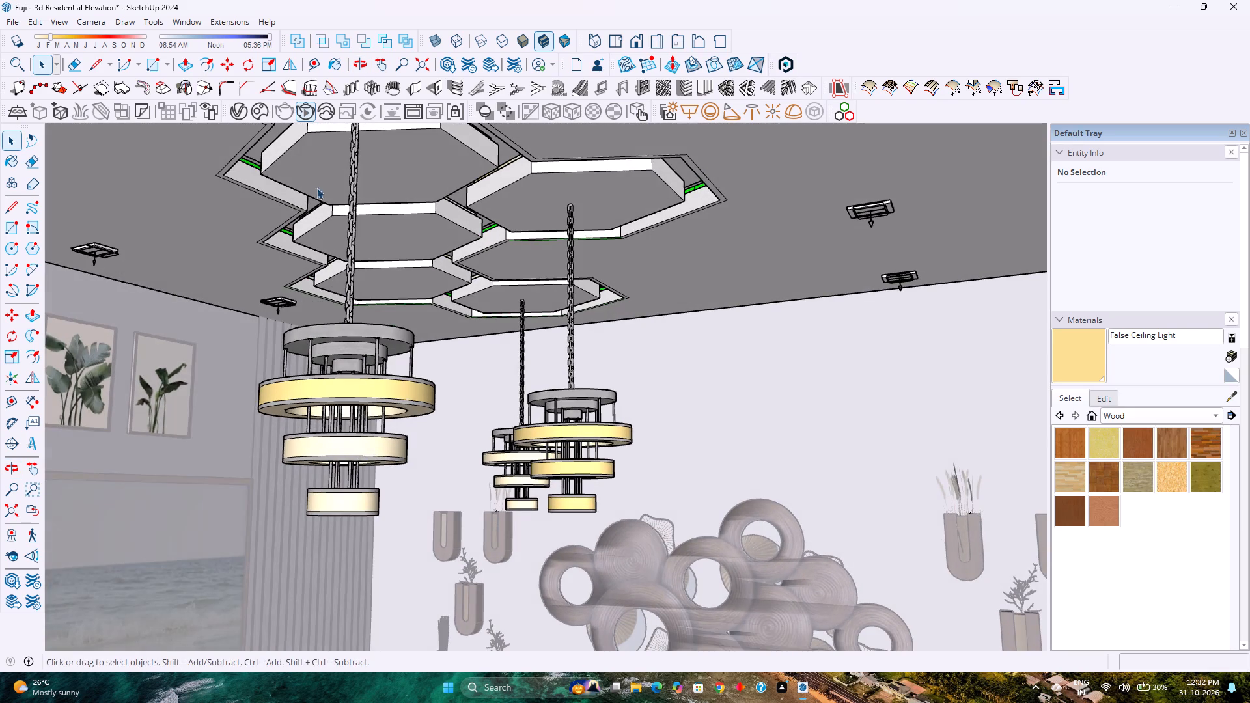
left_click(305, 107)
left_click(303, 111)
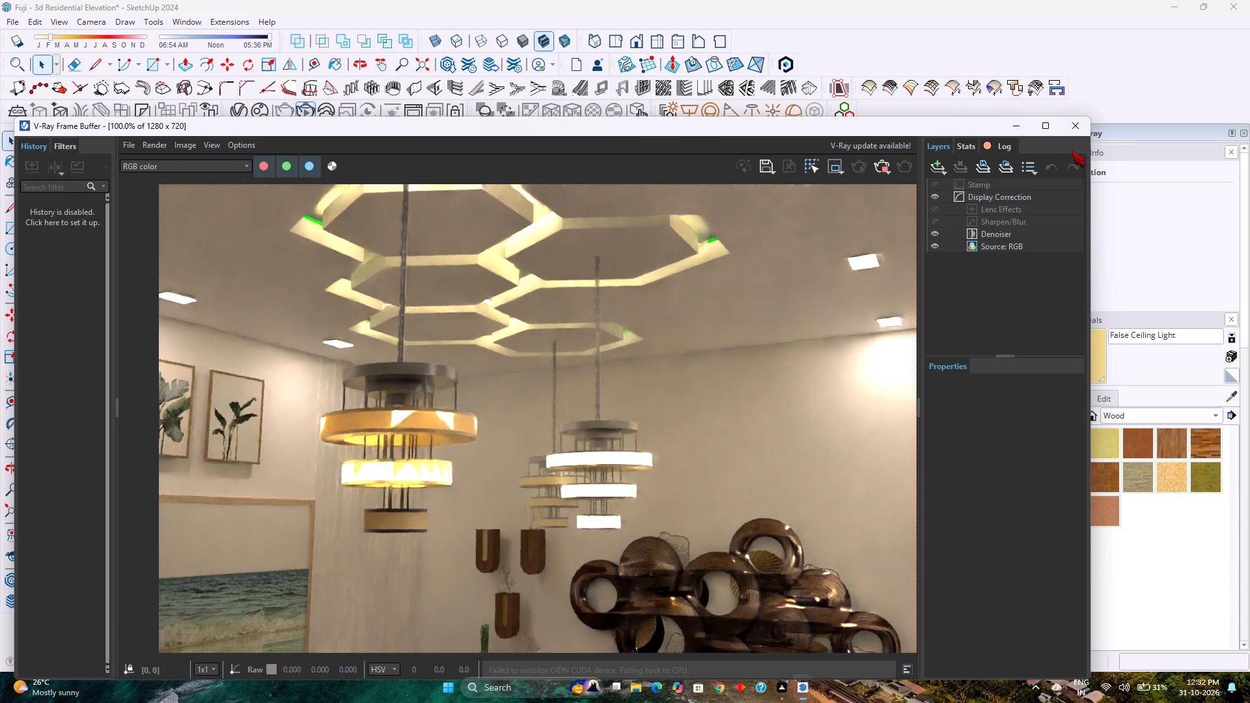
left_click(1071, 132)
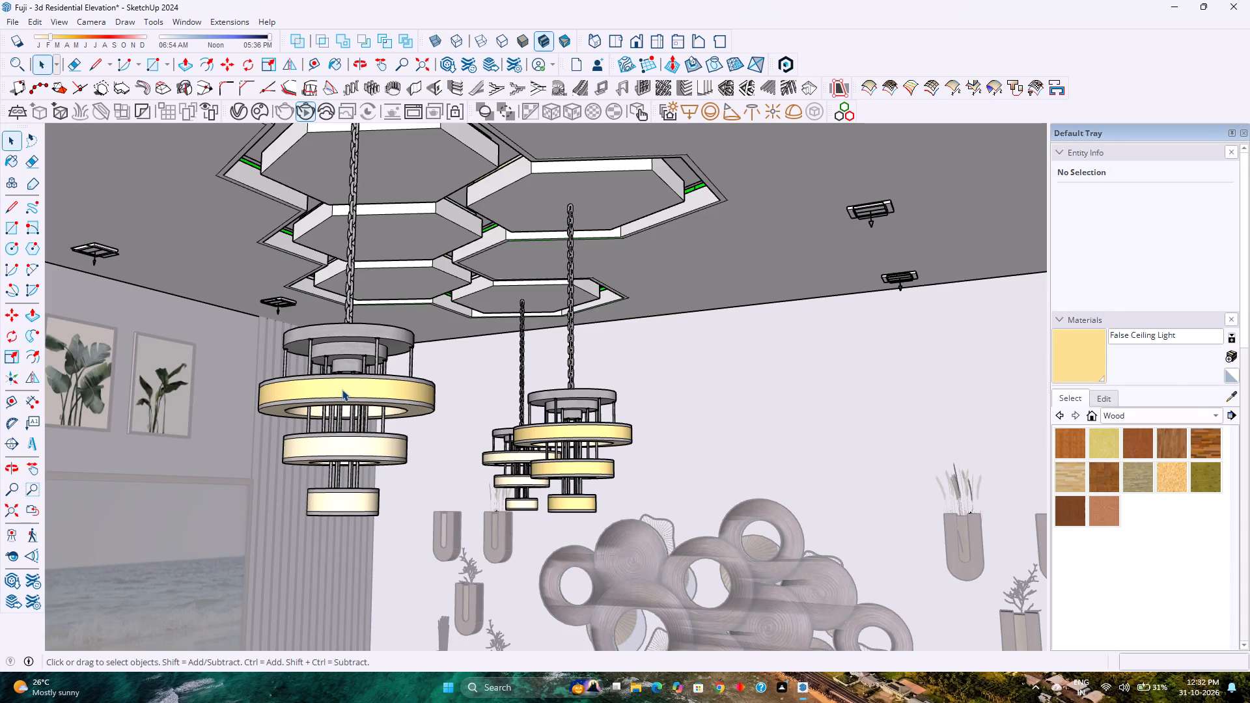
Delete the overlapping duplicate copies of the pendant lamp hanging near the framed pictures.
scroll(342, 390, "down", 5)
left_click(340, 390)
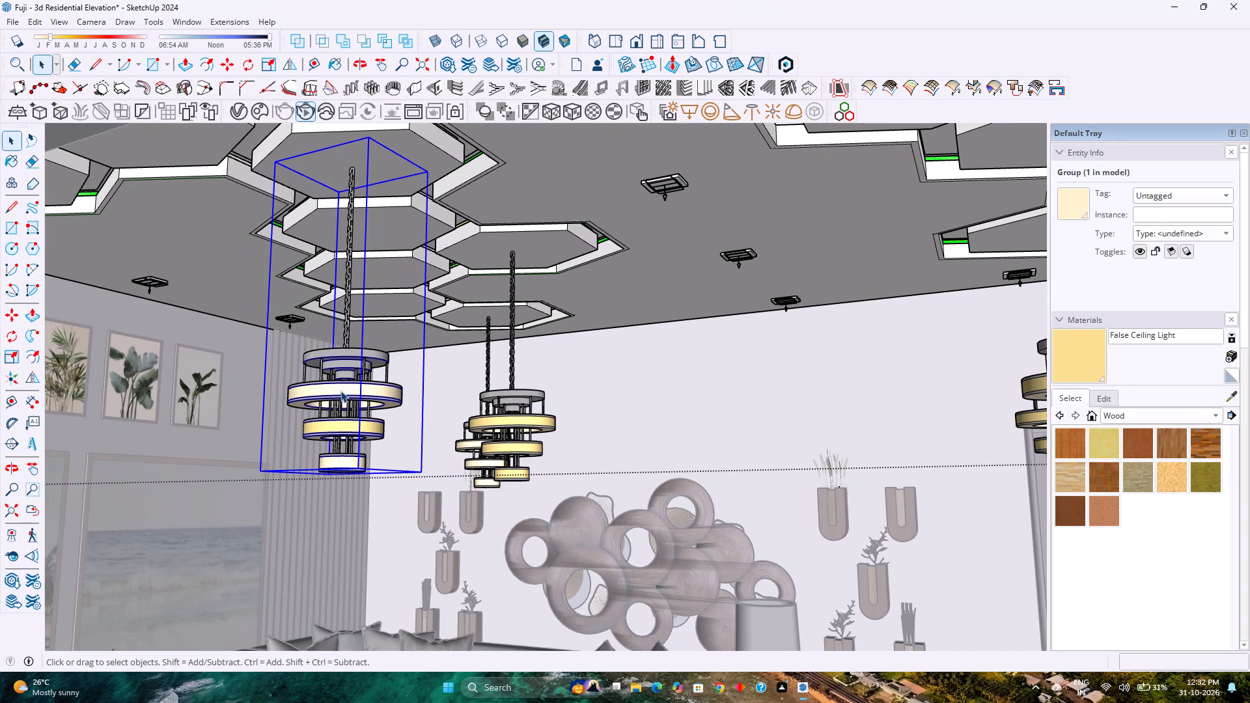
key("Delete")
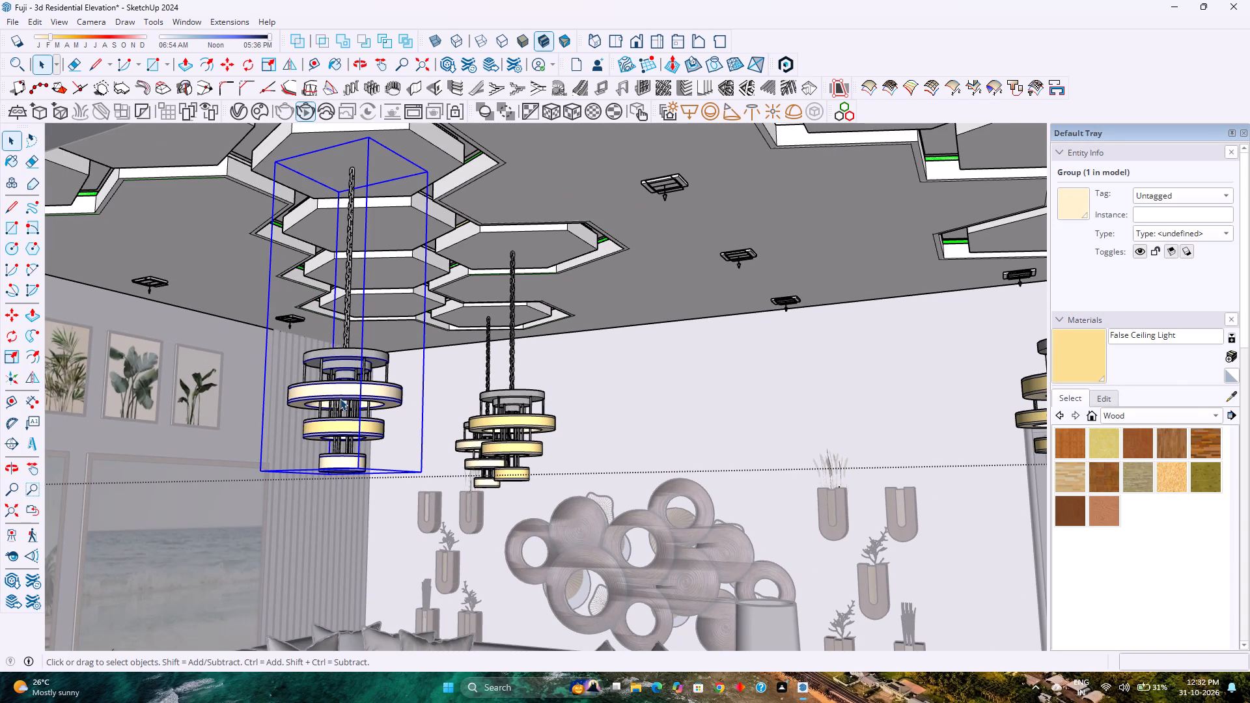
scroll(340, 396, "up", 3)
left_click(345, 387)
key("Delete")
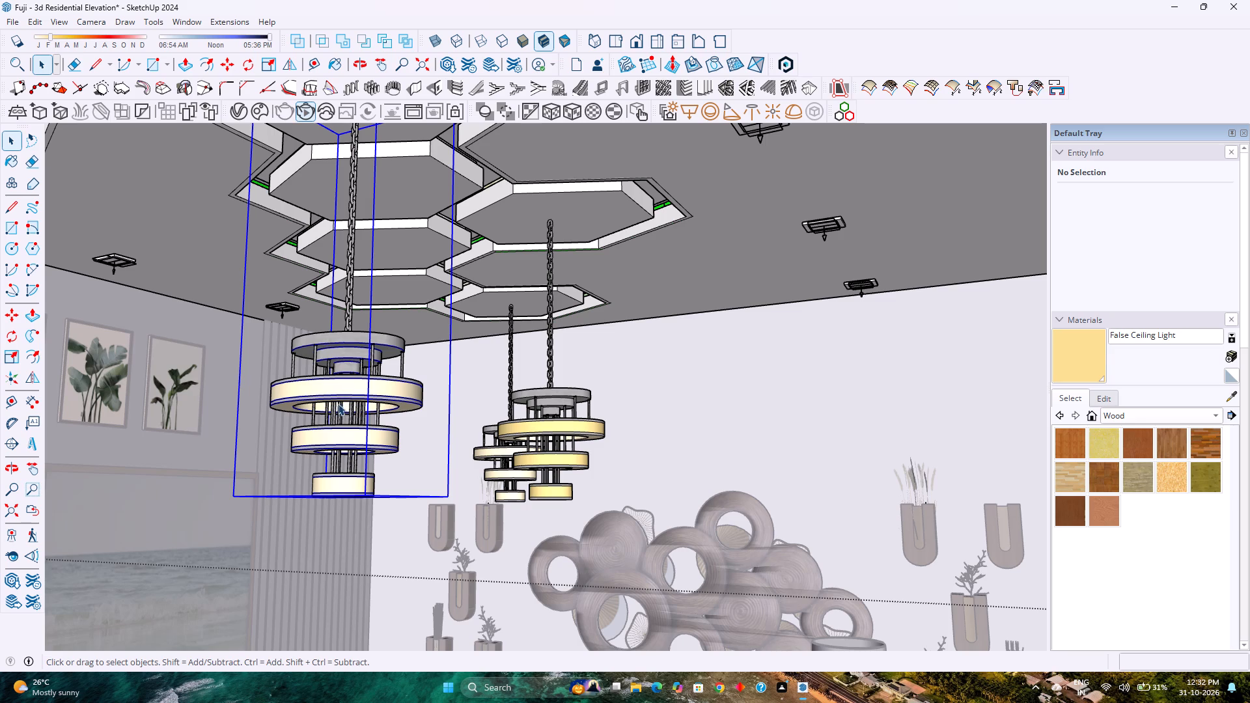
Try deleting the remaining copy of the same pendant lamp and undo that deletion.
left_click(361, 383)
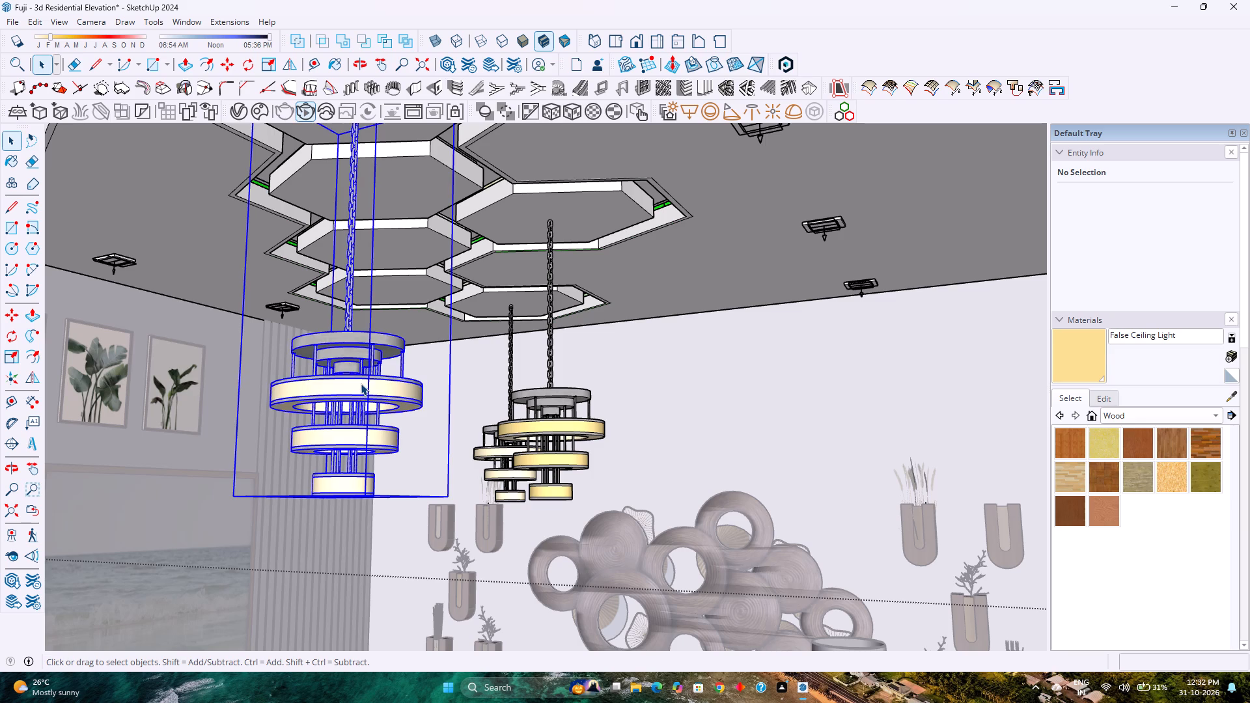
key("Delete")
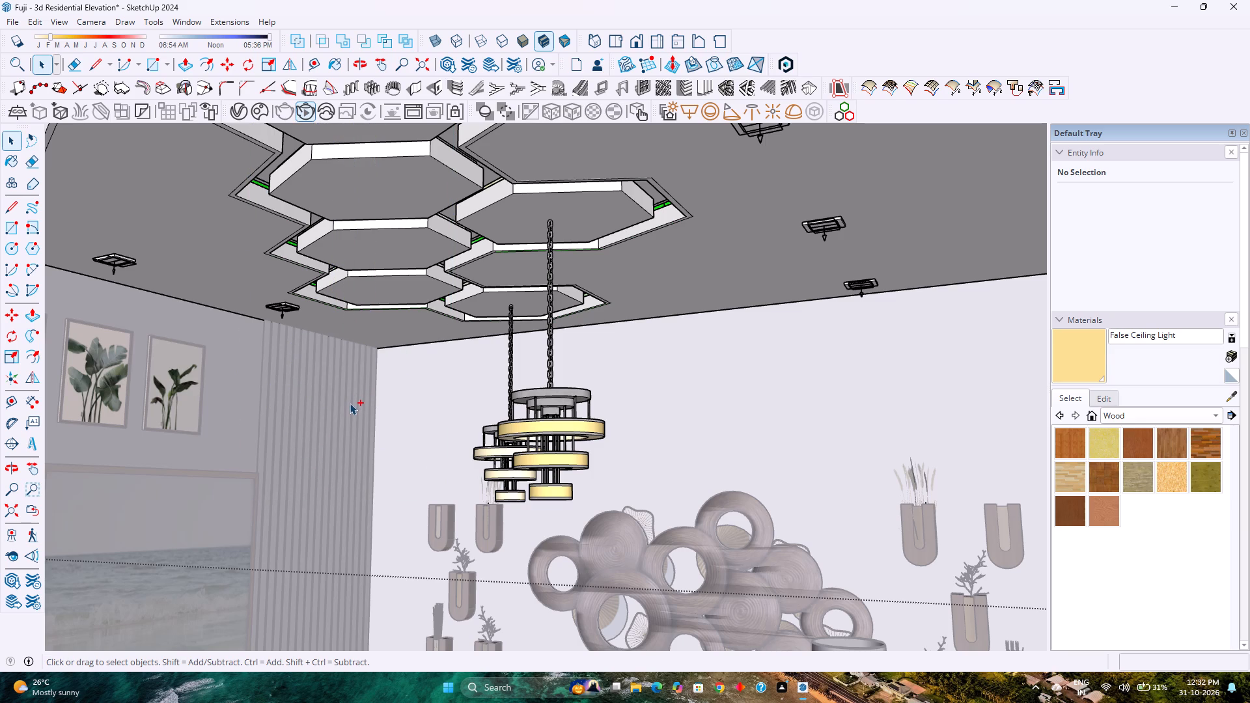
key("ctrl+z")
Apply the False Ceiling Light material to the largest ring's outer band on the remaining pendant lamp near the framed pictures, inside its nested groups.
double_click(357, 387)
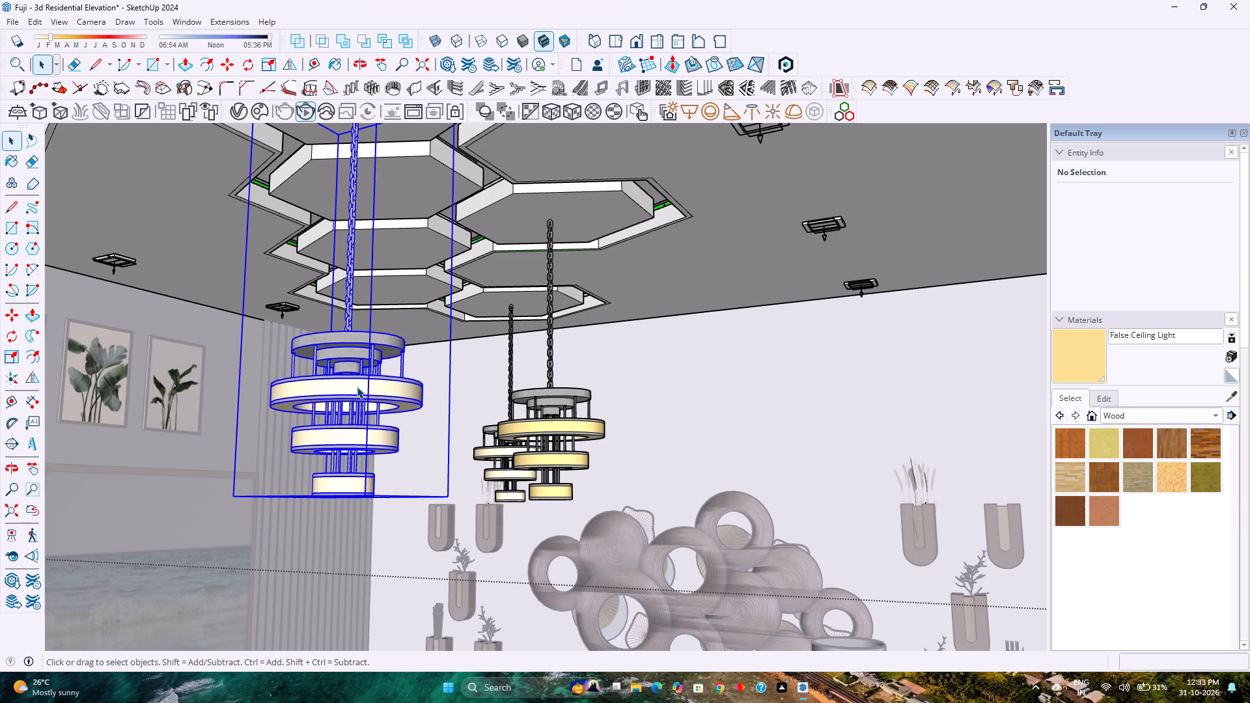
scroll(357, 387, "up", 3)
double_click(357, 387)
scroll(357, 389, "up", 4)
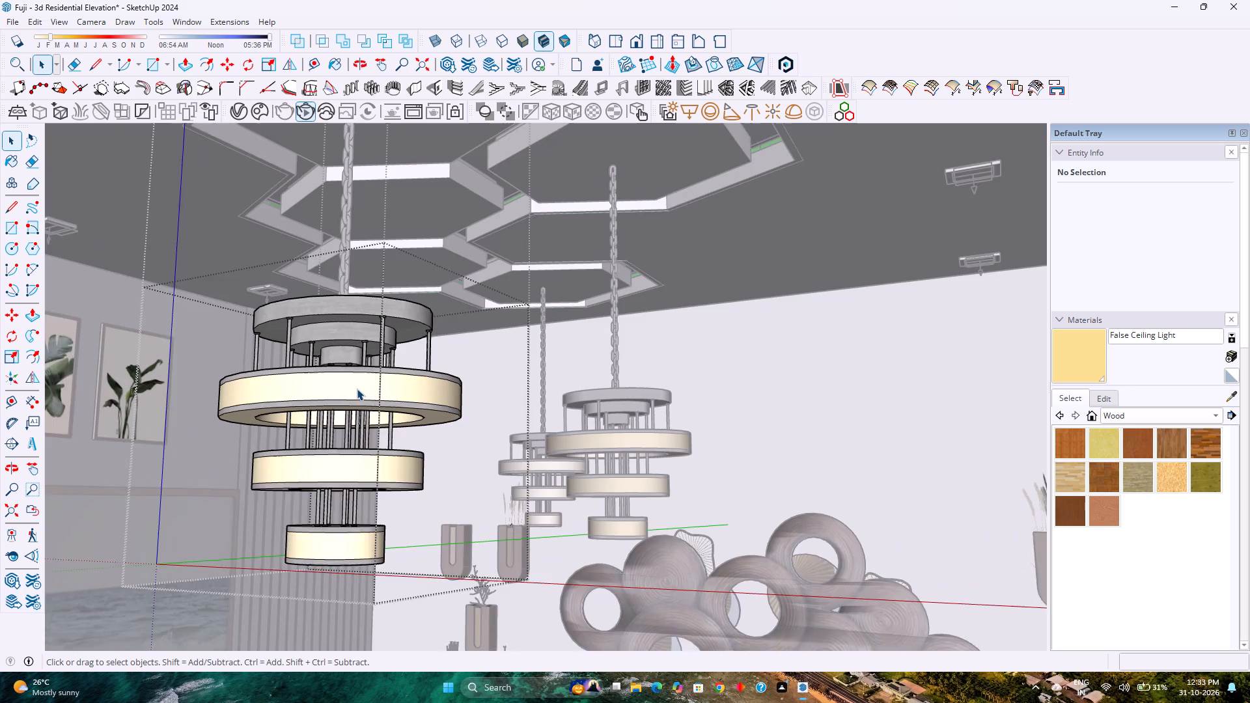
scroll(357, 389, "up", 1)
double_click(357, 389)
double_click(357, 389)
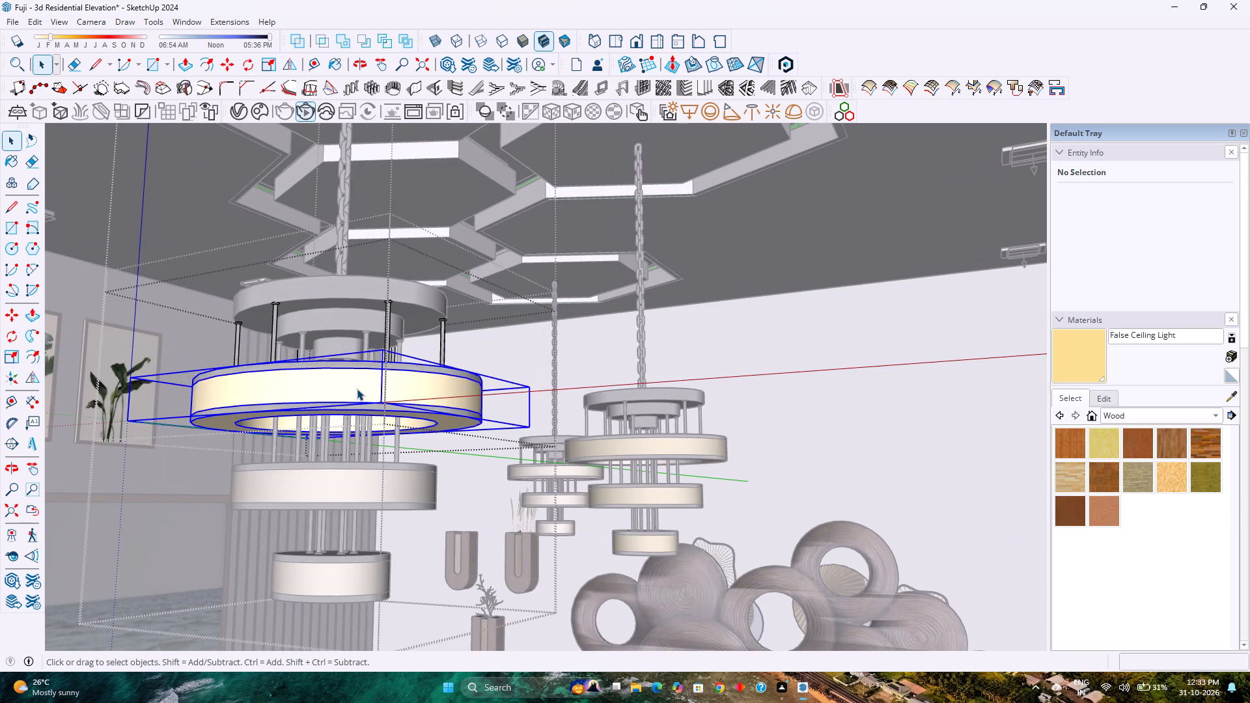
double_click(357, 389)
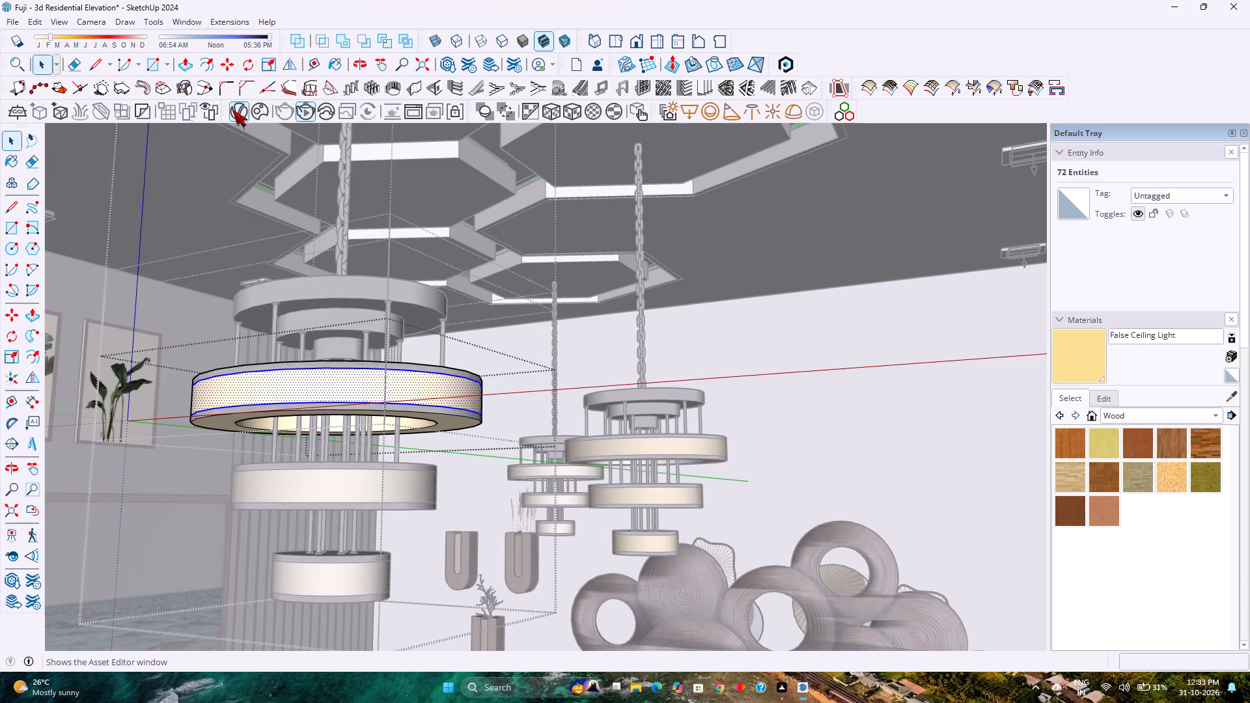
left_click(233, 110)
right_click(611, 402)
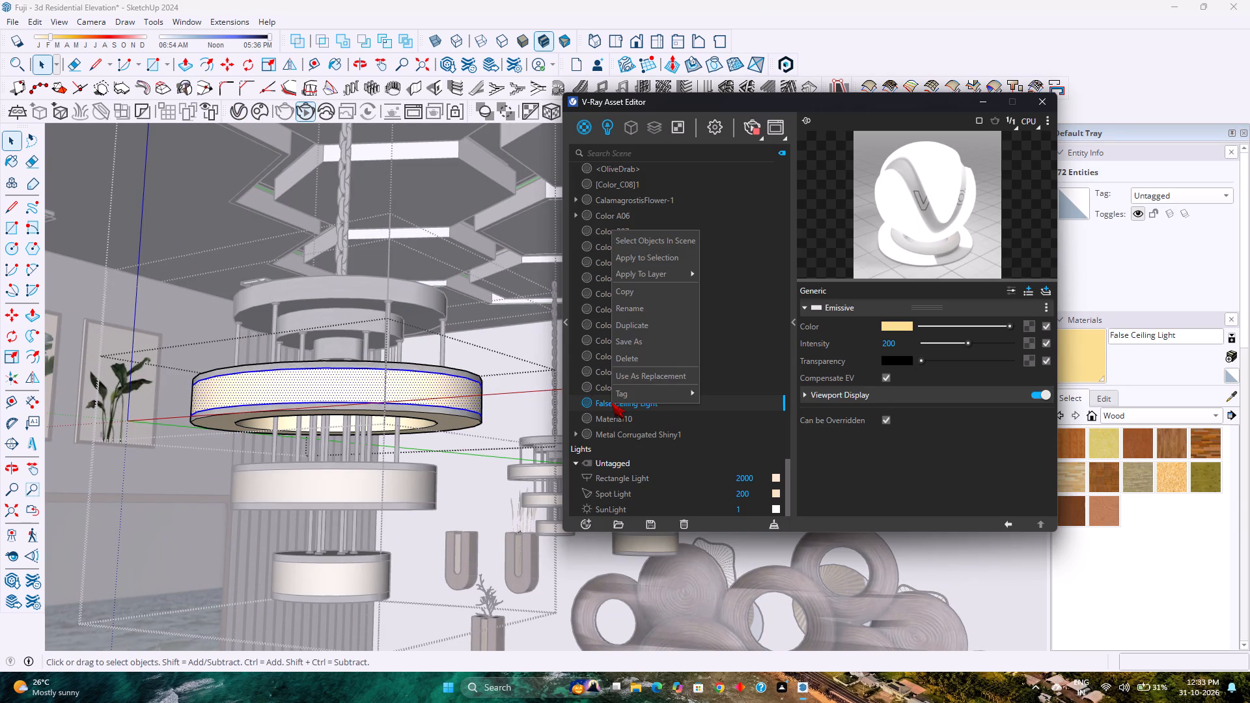
left_click(672, 255)
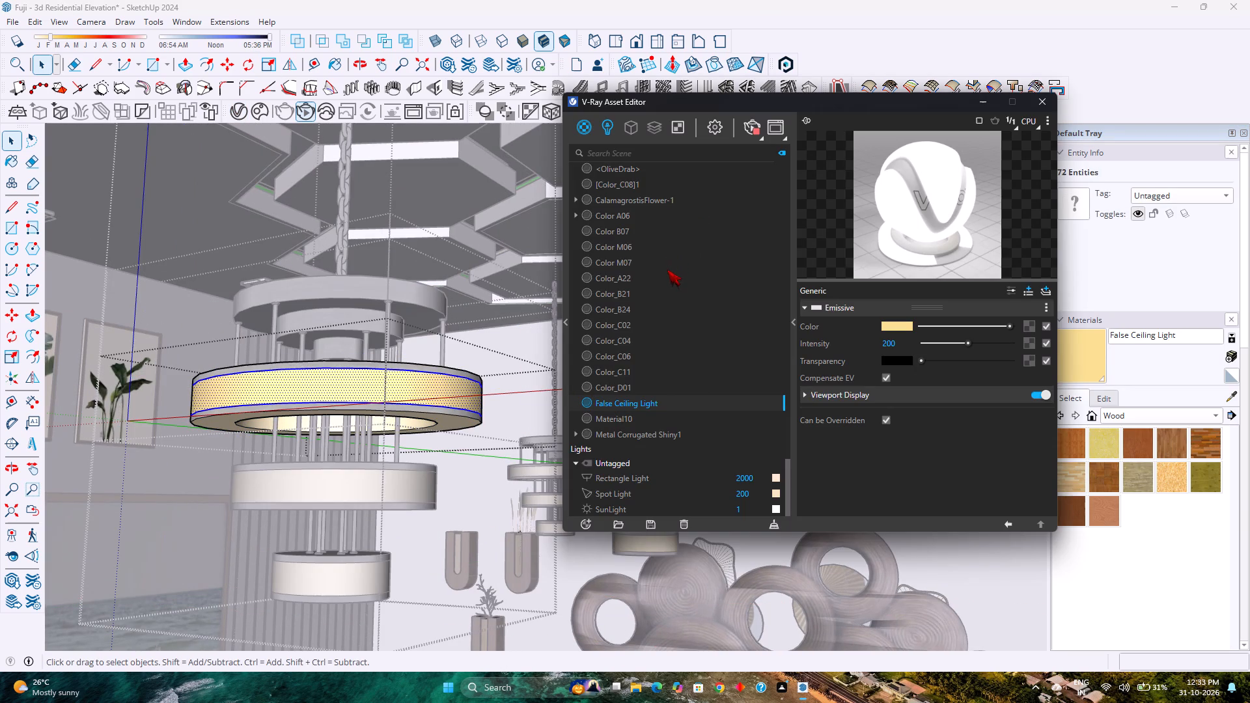
left_click(1042, 105)
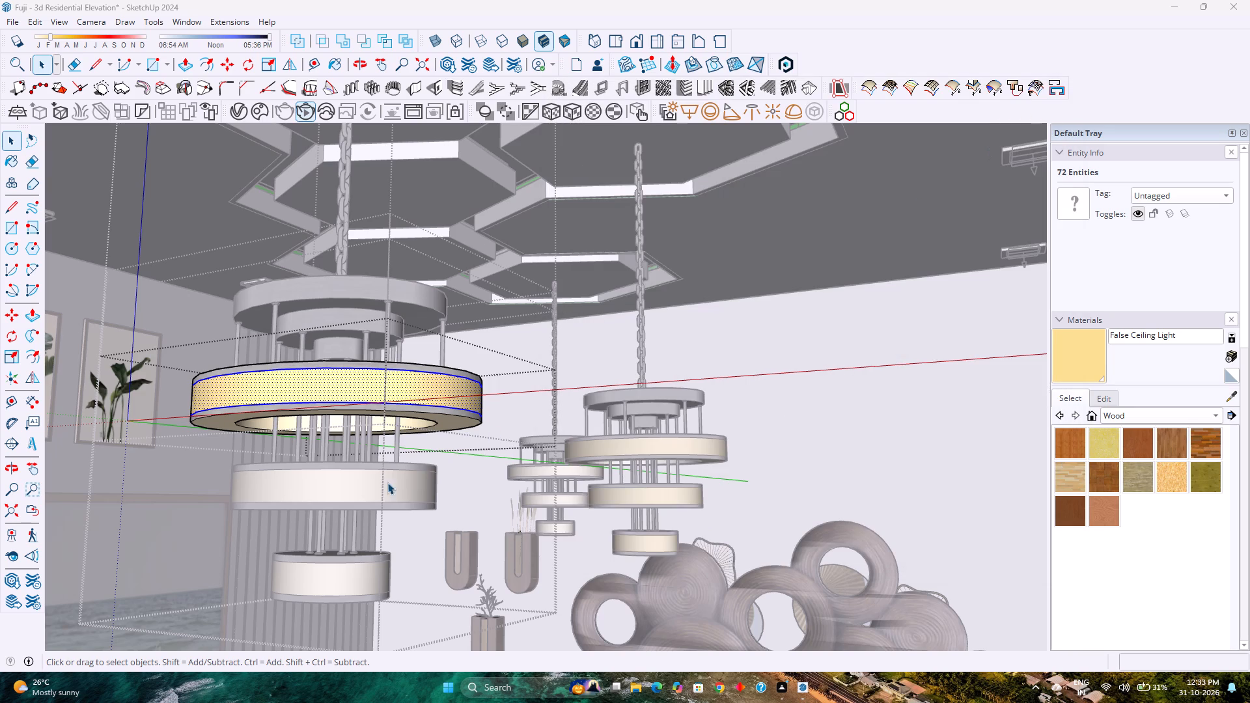
Apply the False Ceiling Light material to the outer band of the same pendant lamp's middle ring.
double_click(380, 484)
scroll(380, 484, "up", 4)
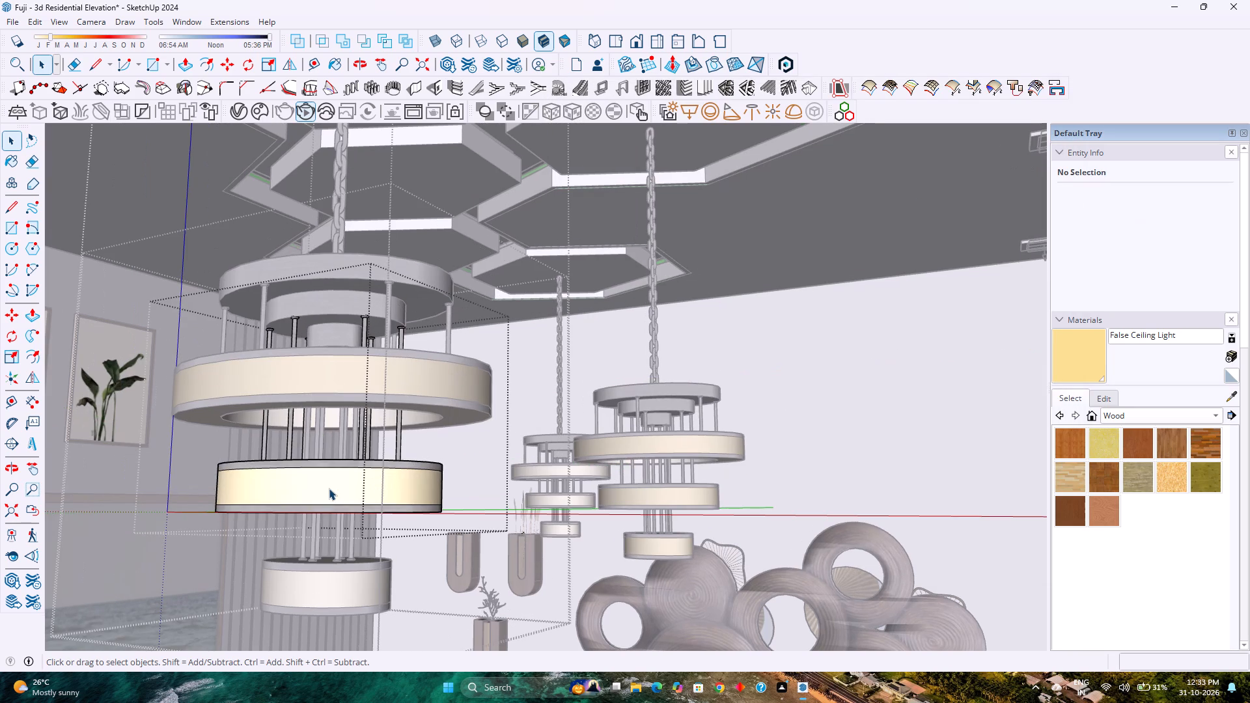
double_click(329, 488)
double_click(329, 488)
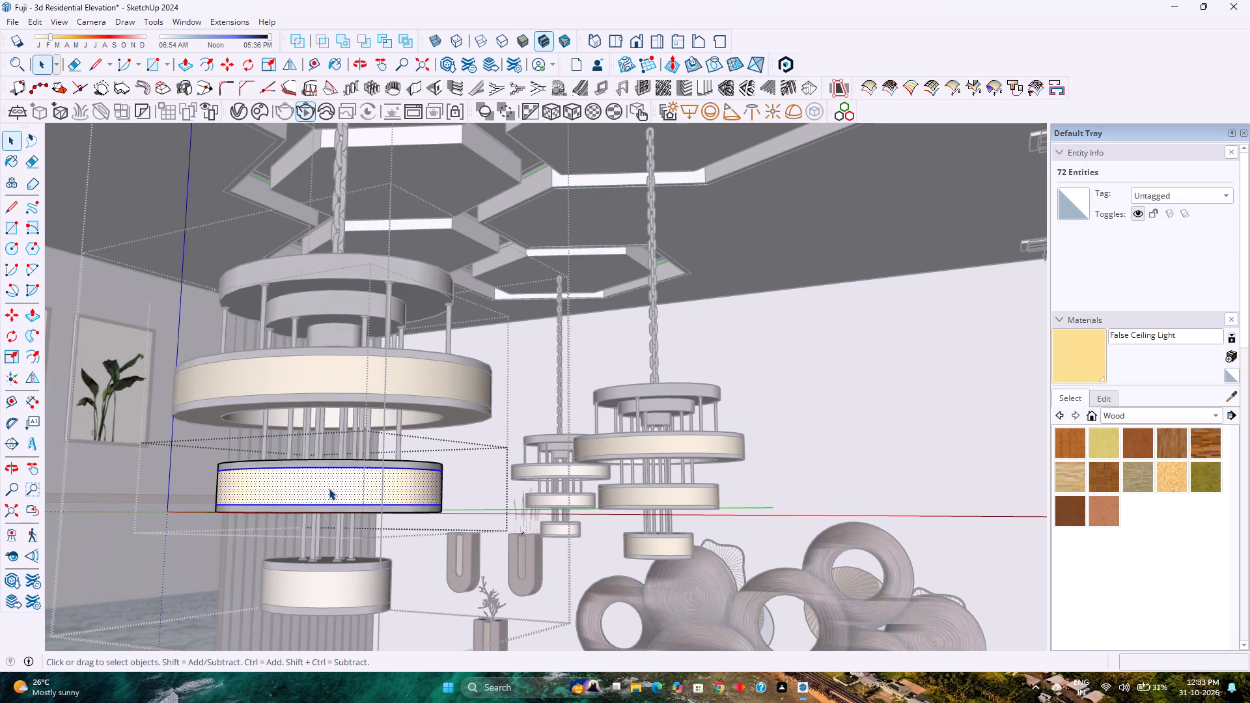
left_click(242, 117)
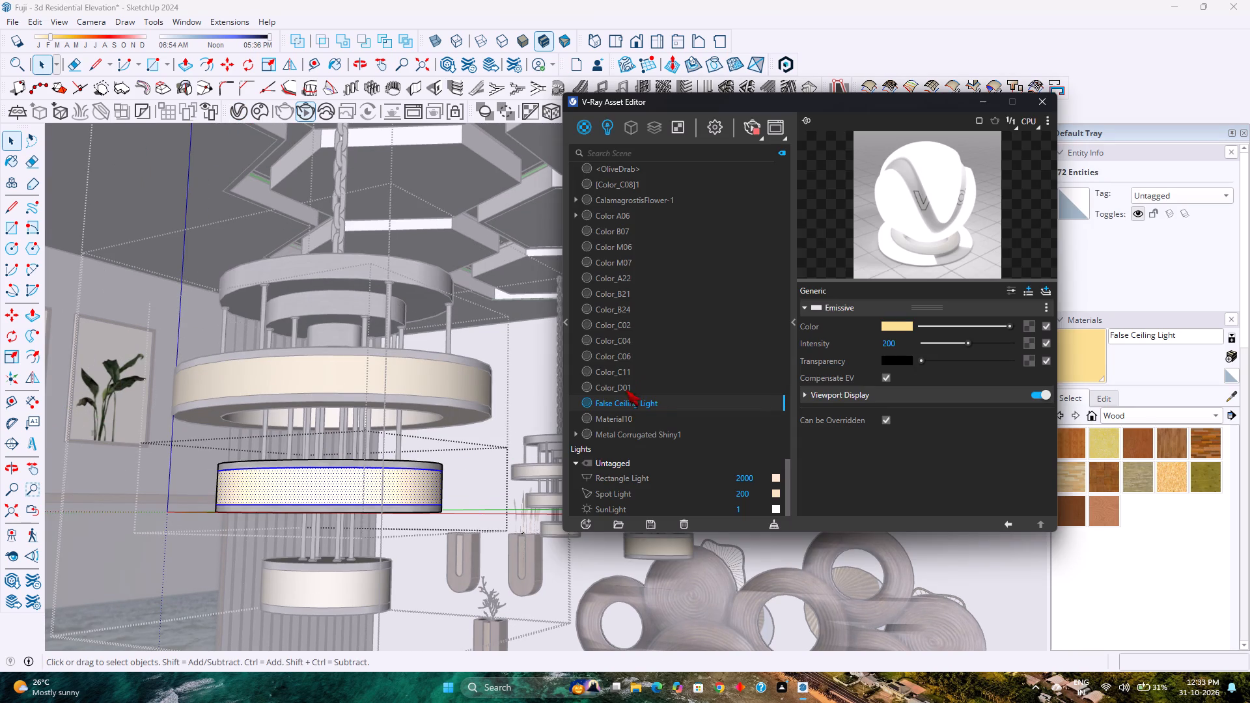
right_click(628, 400)
left_click(659, 255)
left_click(1040, 100)
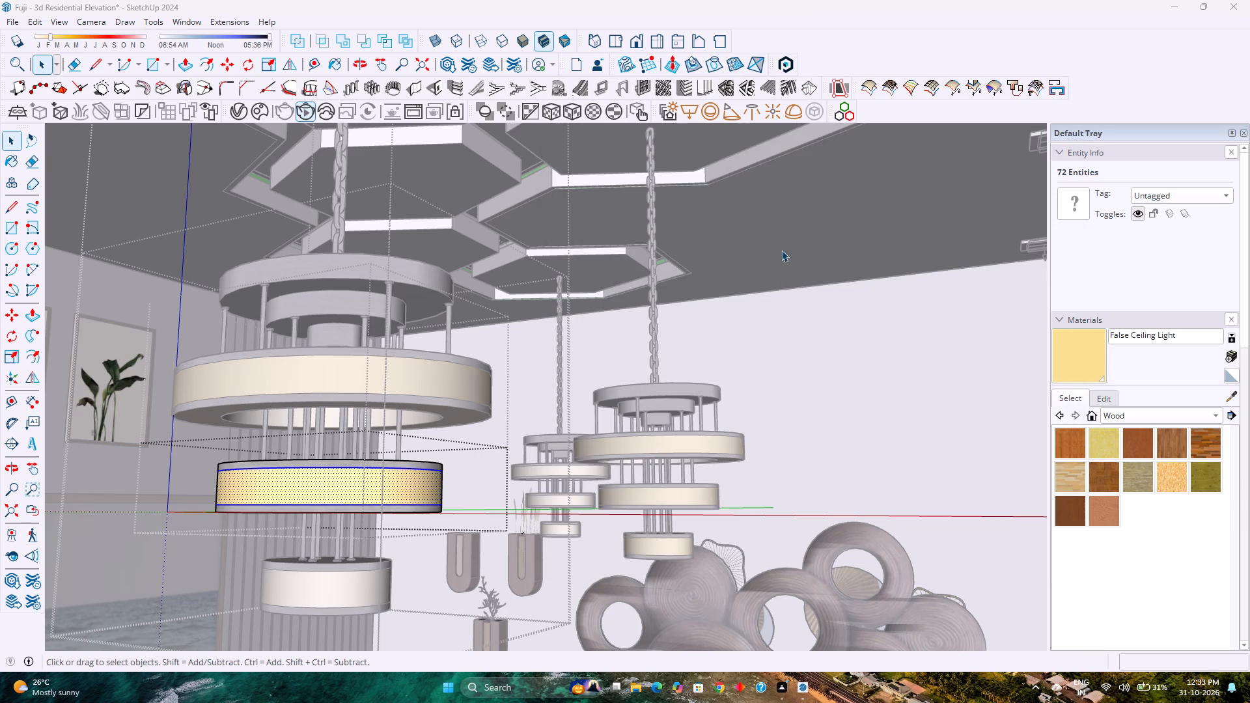
Apply the False Ceiling Light material to the outer band of the same pendant lamp's smallest, lowest ring, then leave its nested groups.
double_click(344, 586)
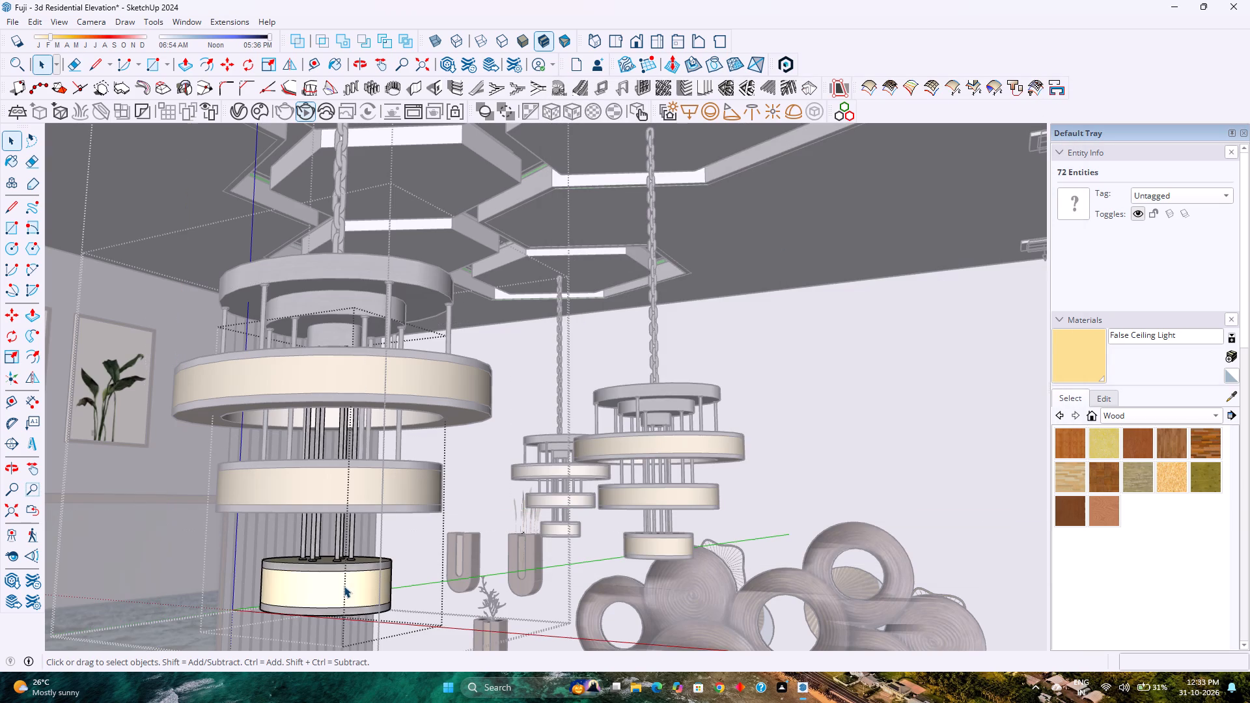
double_click(344, 586)
double_click(327, 587)
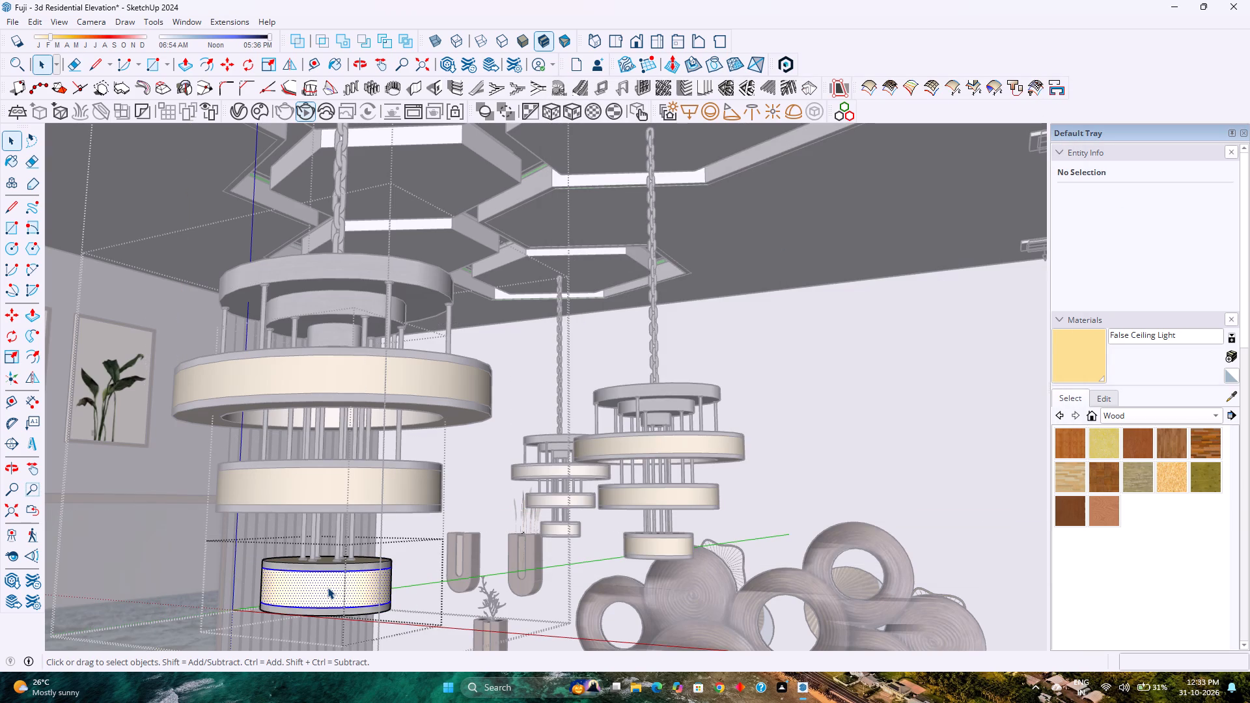
left_click(238, 120)
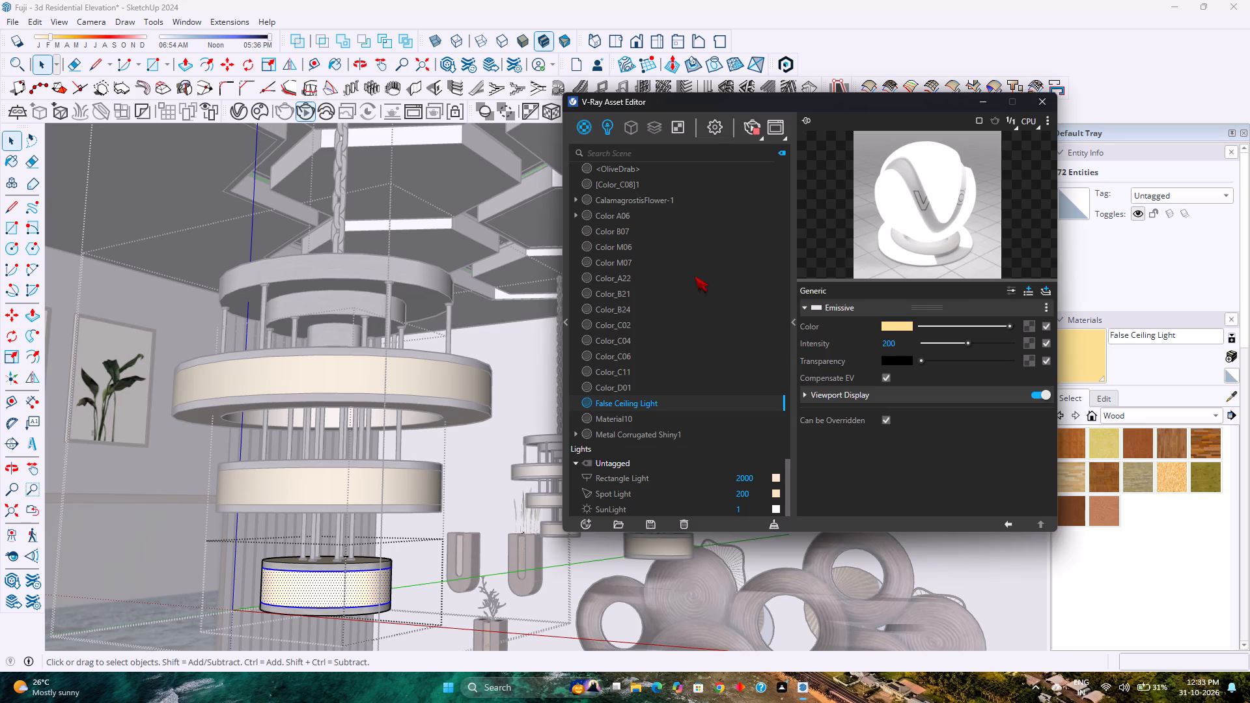
right_click(667, 400)
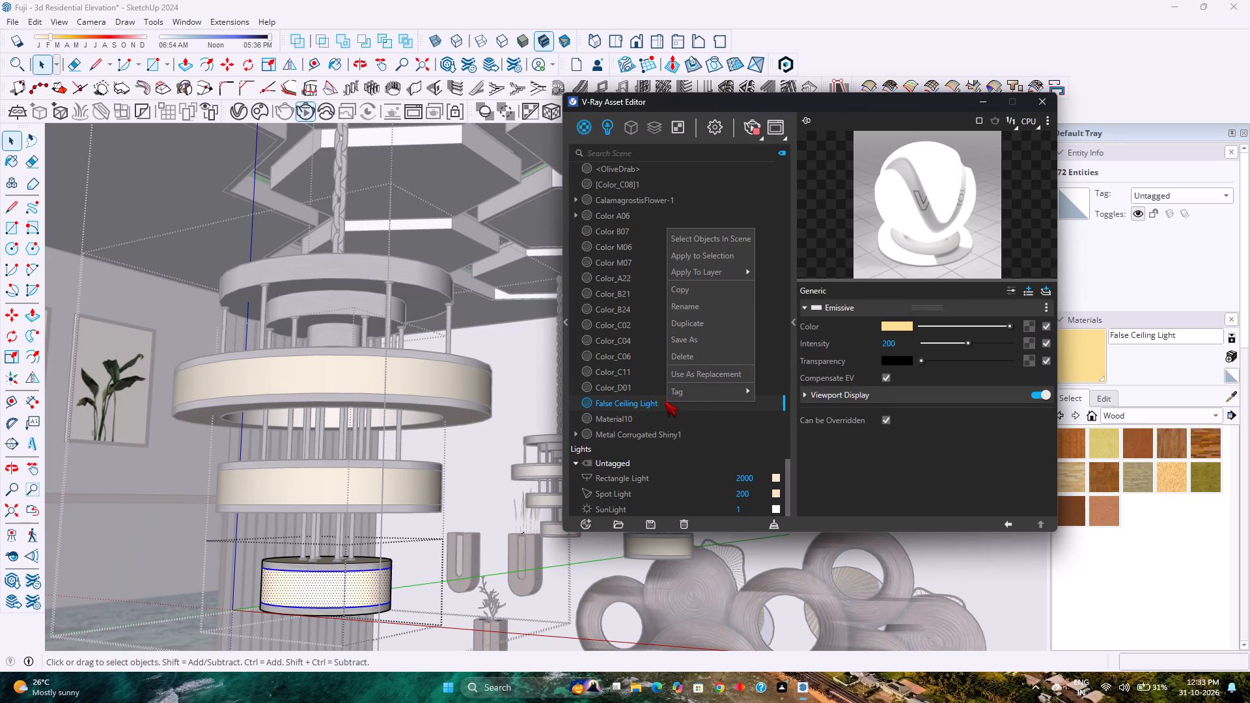
left_click(715, 257)
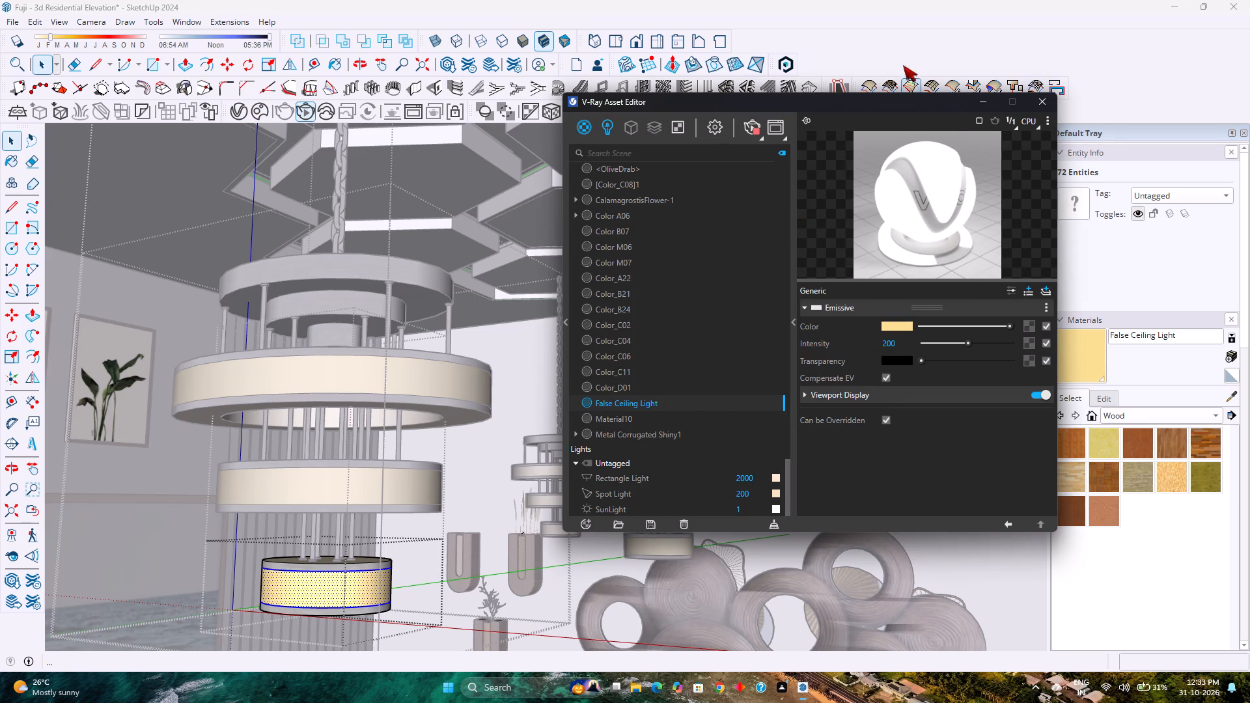
left_click(1040, 102)
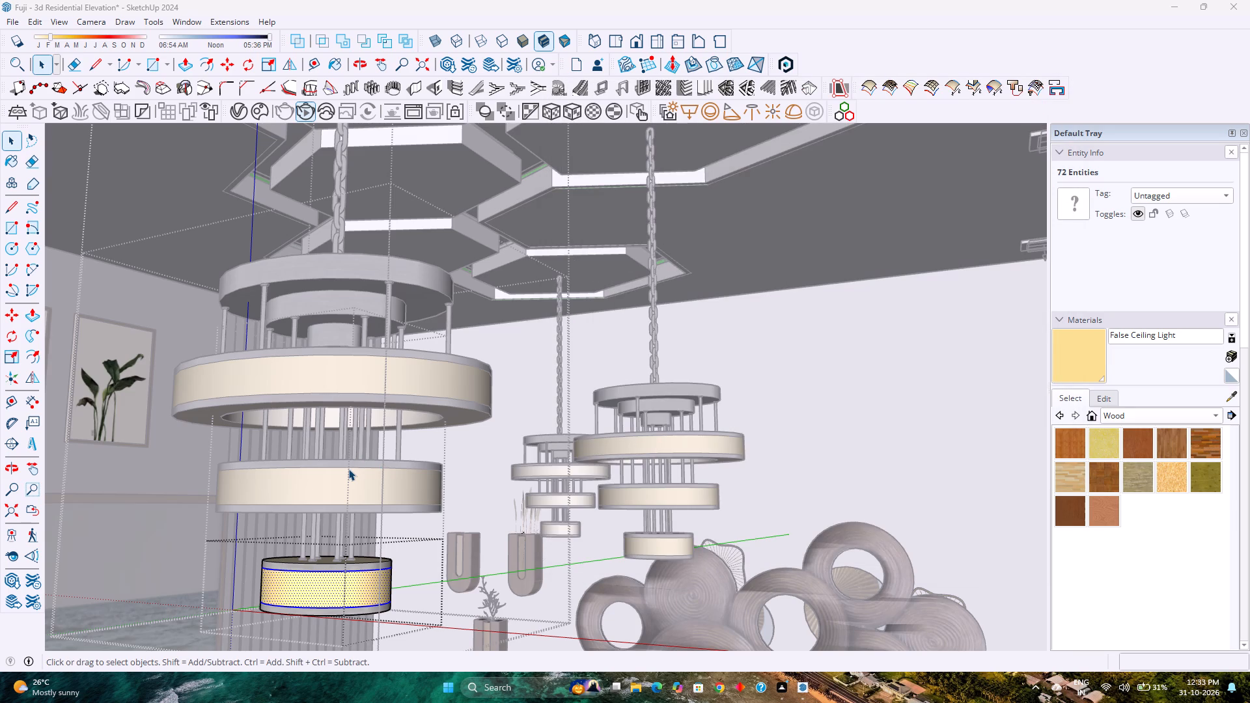
scroll(348, 469, "down", 4)
scroll(348, 469, "up", 1)
scroll(348, 469, "down", 3)
key("Escape")
scroll(346, 469, "down", 15)
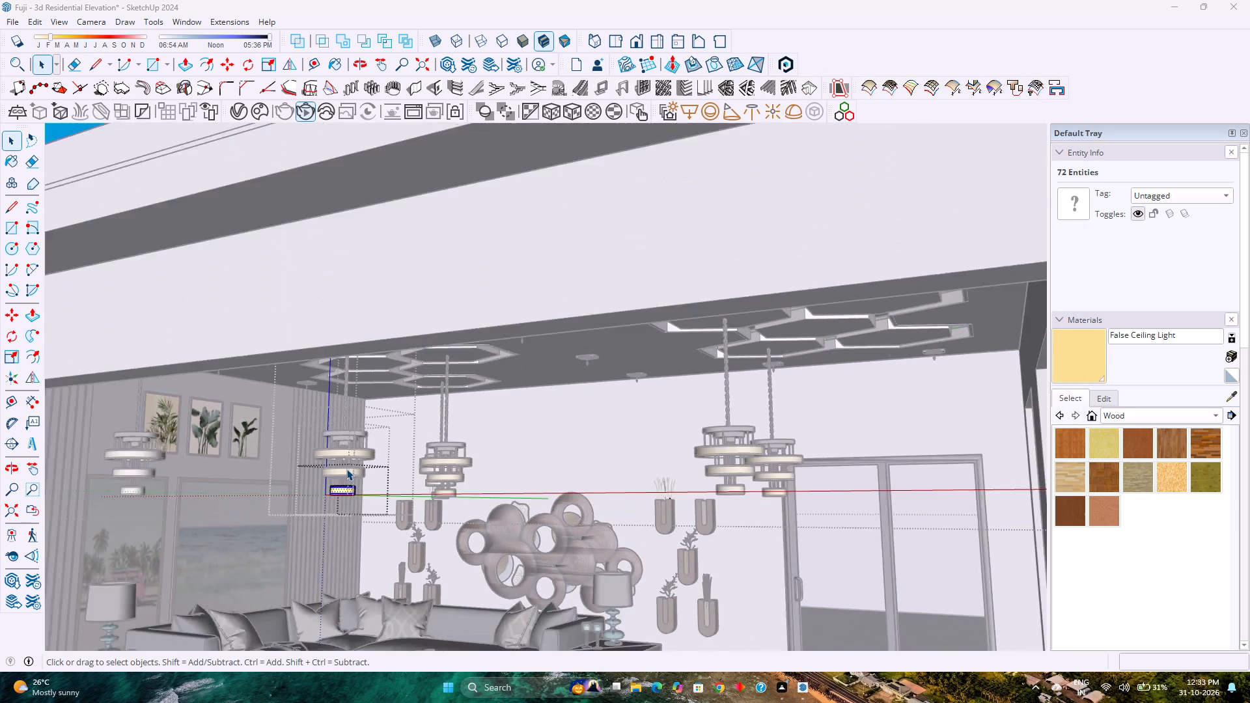
scroll(346, 469, "down", 2)
key("Escape")
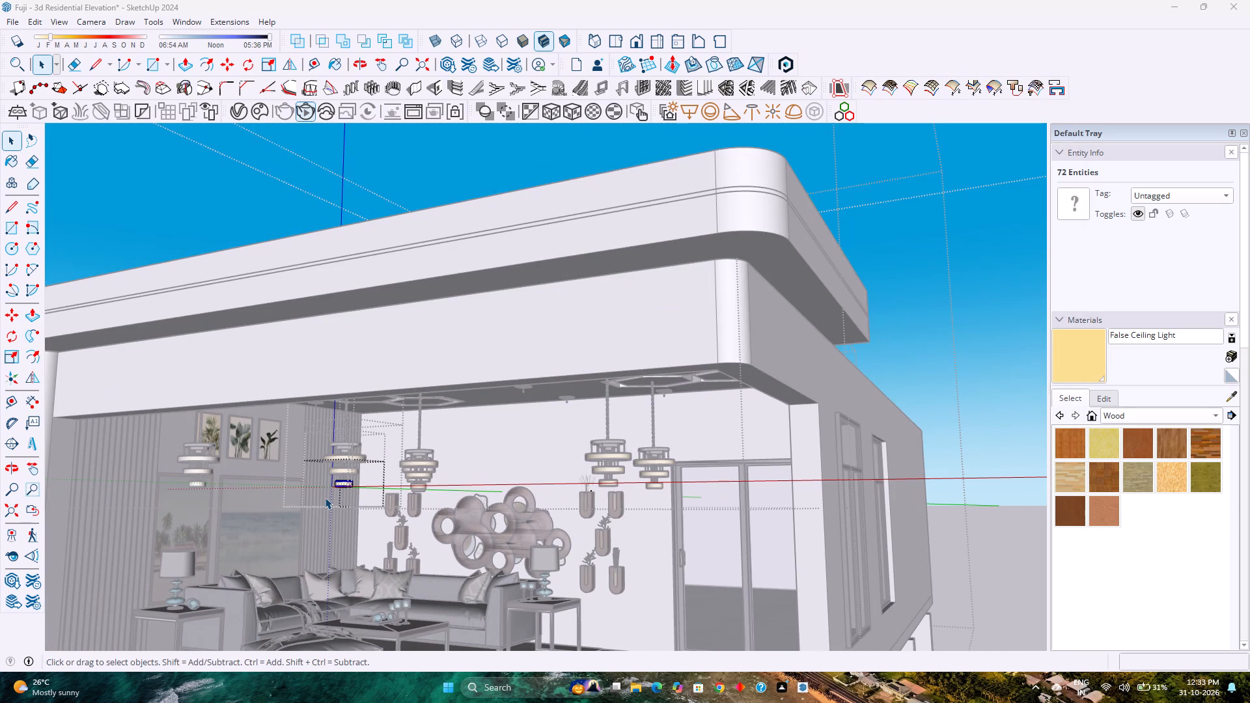
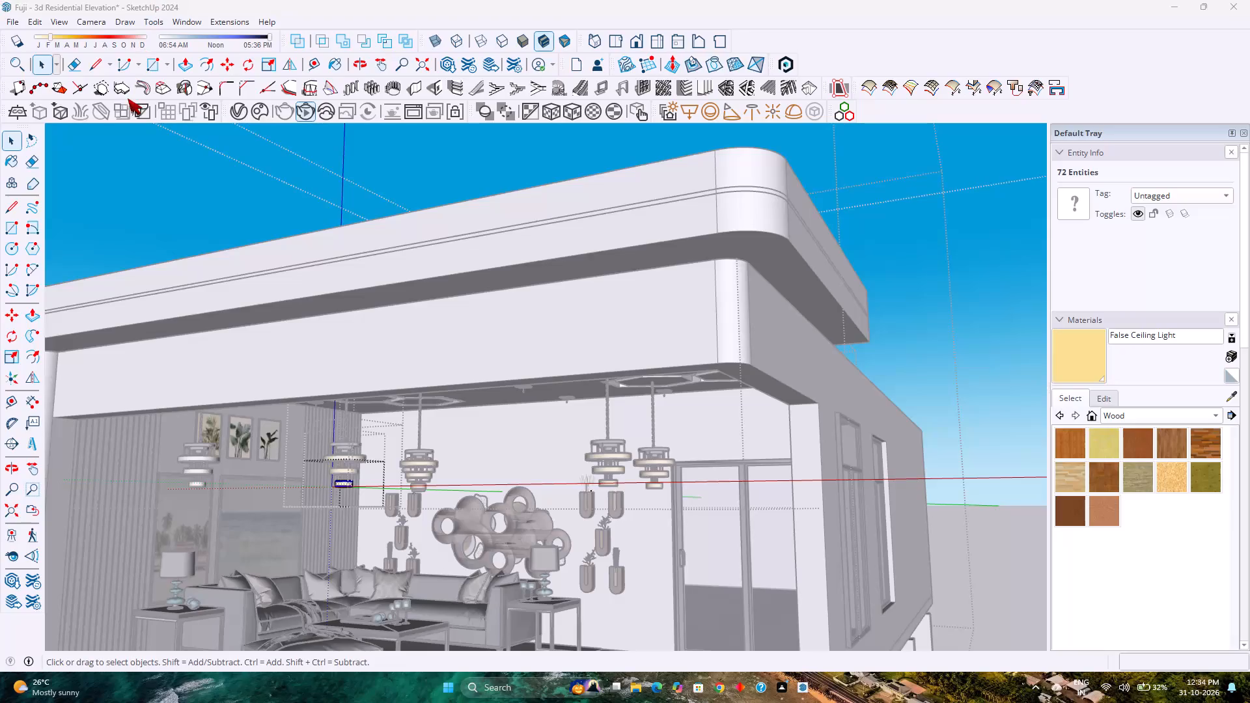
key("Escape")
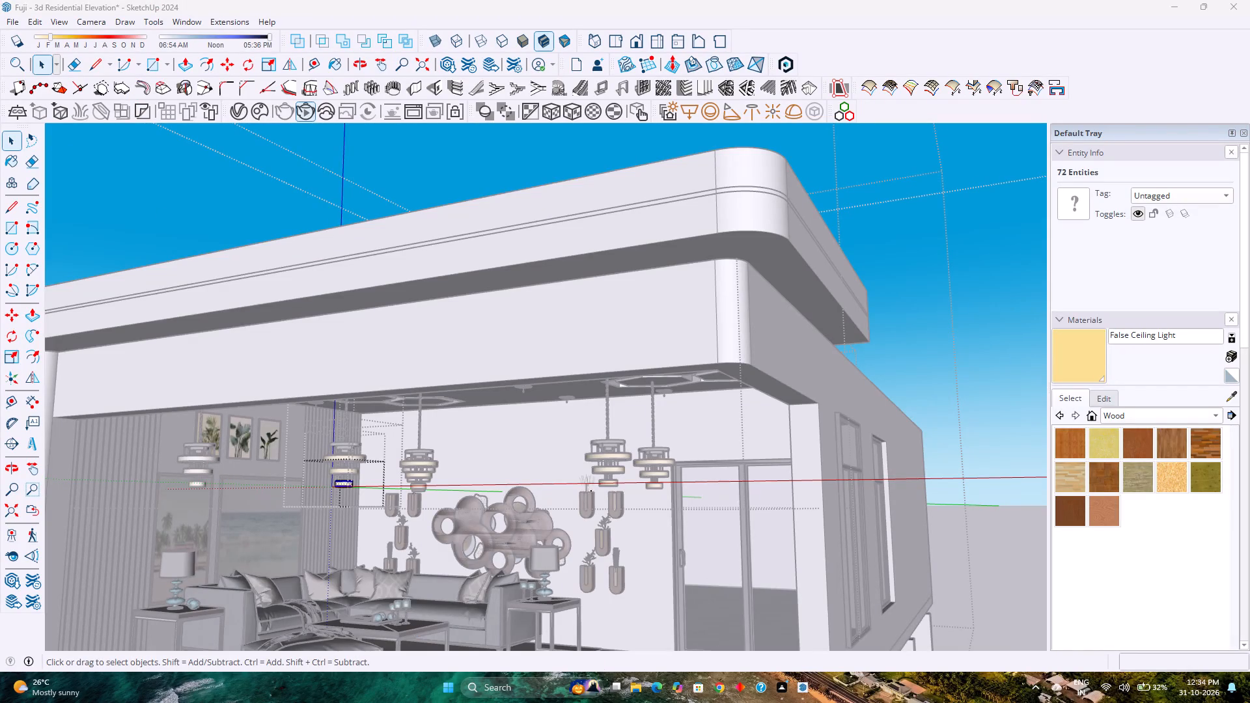
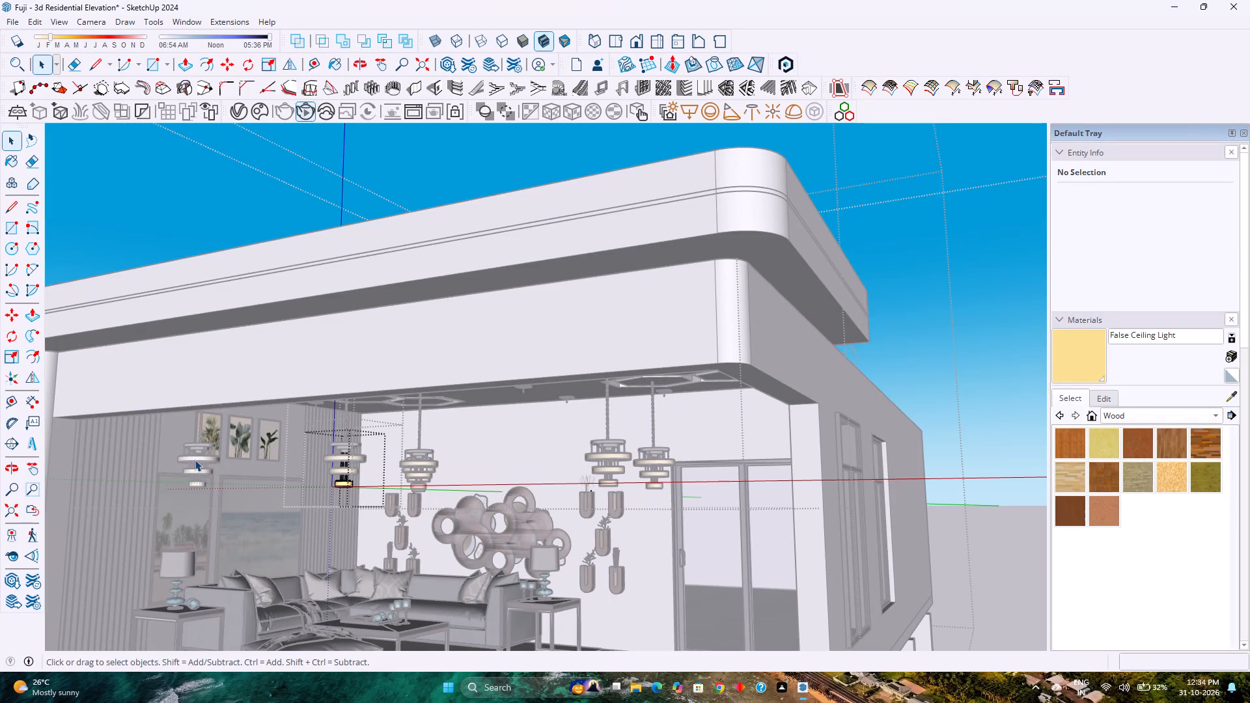
Apply the False Ceiling Light V-Ray material to the outer band of the largest ring on the pendant lamp beside the framed plant pictures.
key("Escape")
double_click(199, 465)
scroll(199, 465, "up", 4)
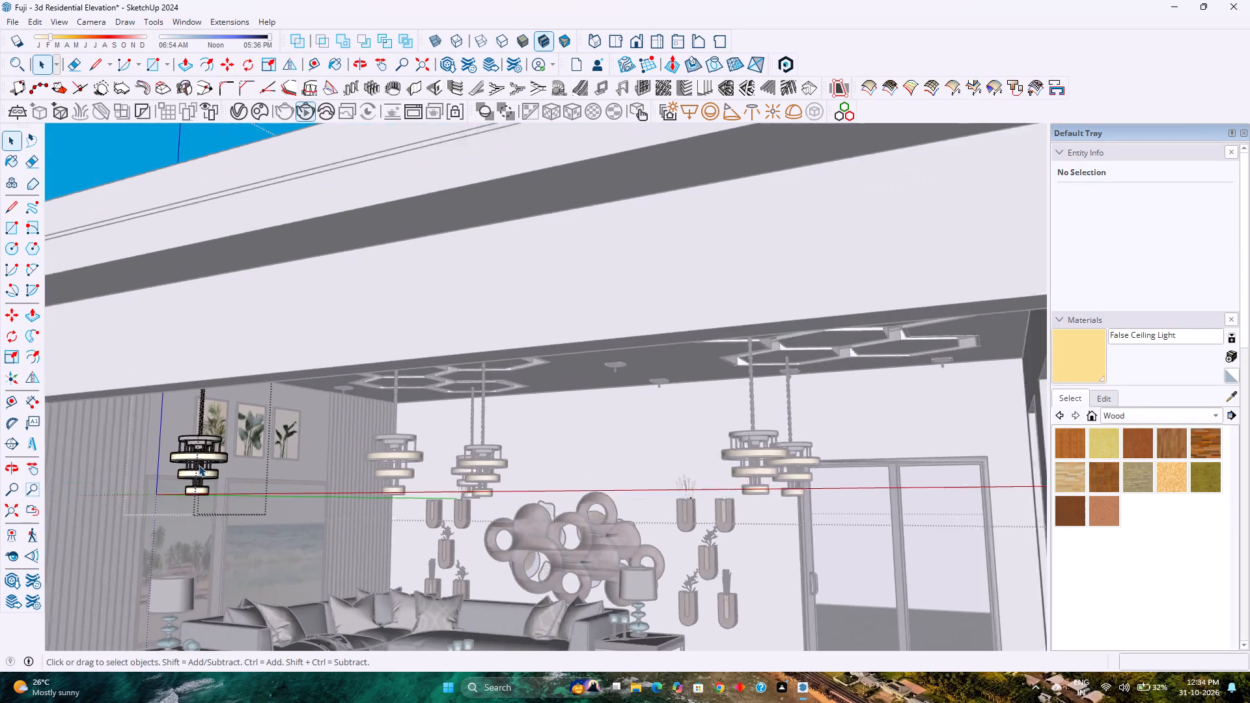
scroll(199, 465, "up", 8)
middle_click(199, 465)
middle_click(199, 465)
middle_click_drag(199, 467, 225, 479)
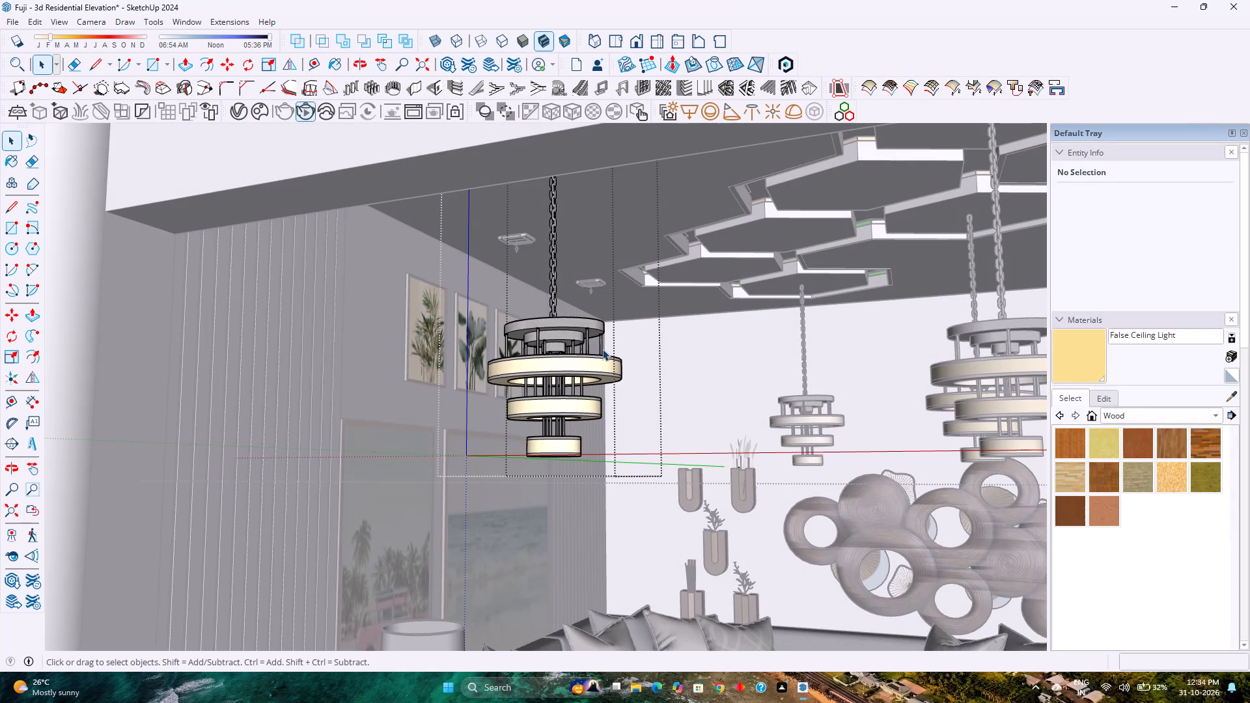
scroll(583, 364, "up", 11)
double_click(579, 370)
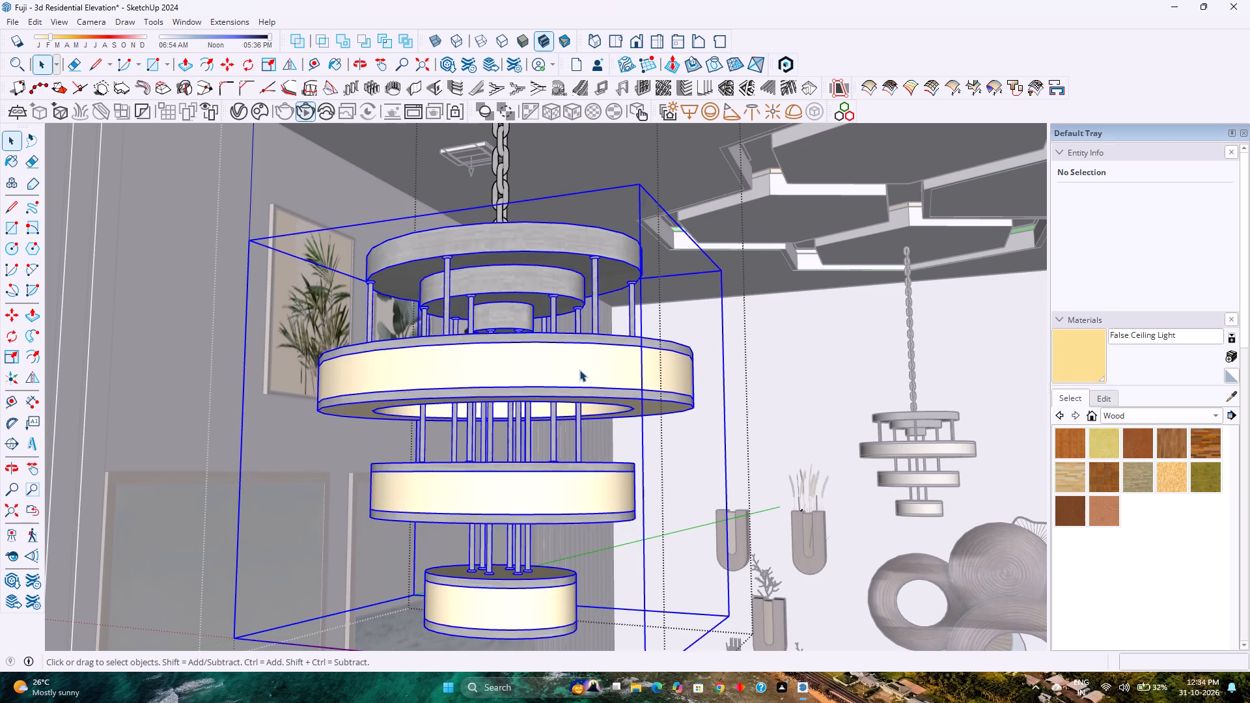
double_click(579, 370)
double_click(579, 370)
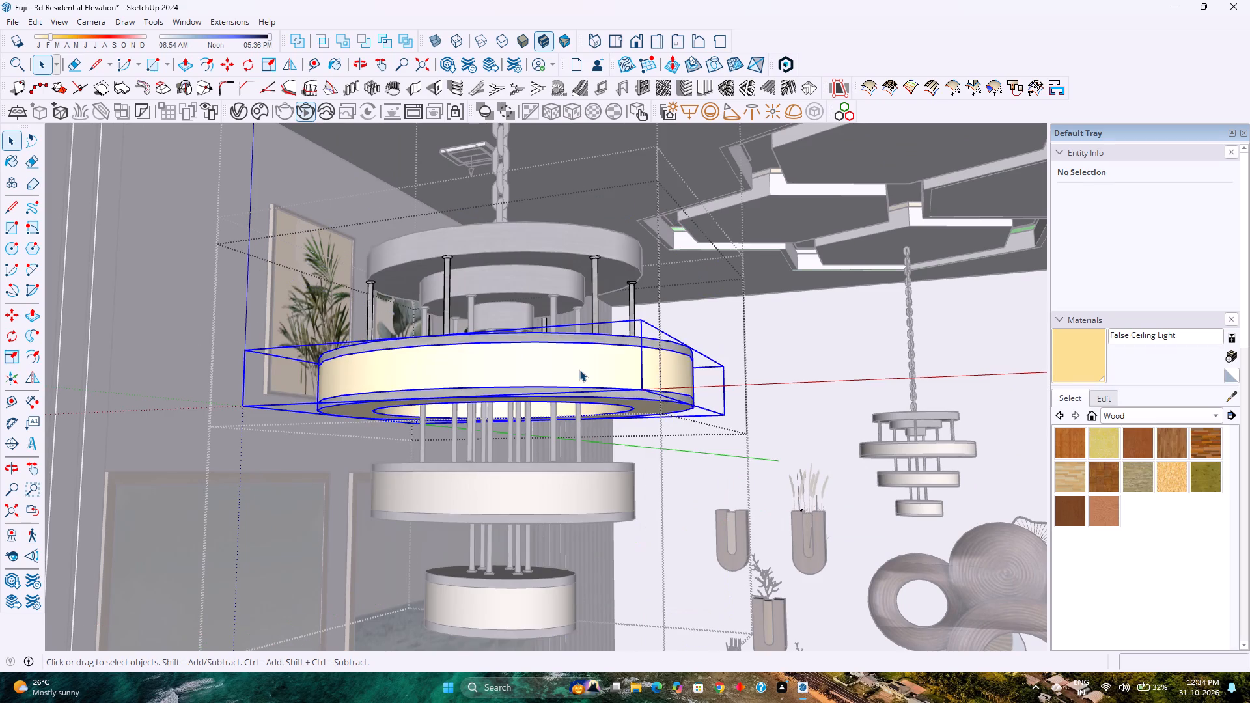
double_click(579, 370)
triple_click(579, 370)
left_click(579, 370)
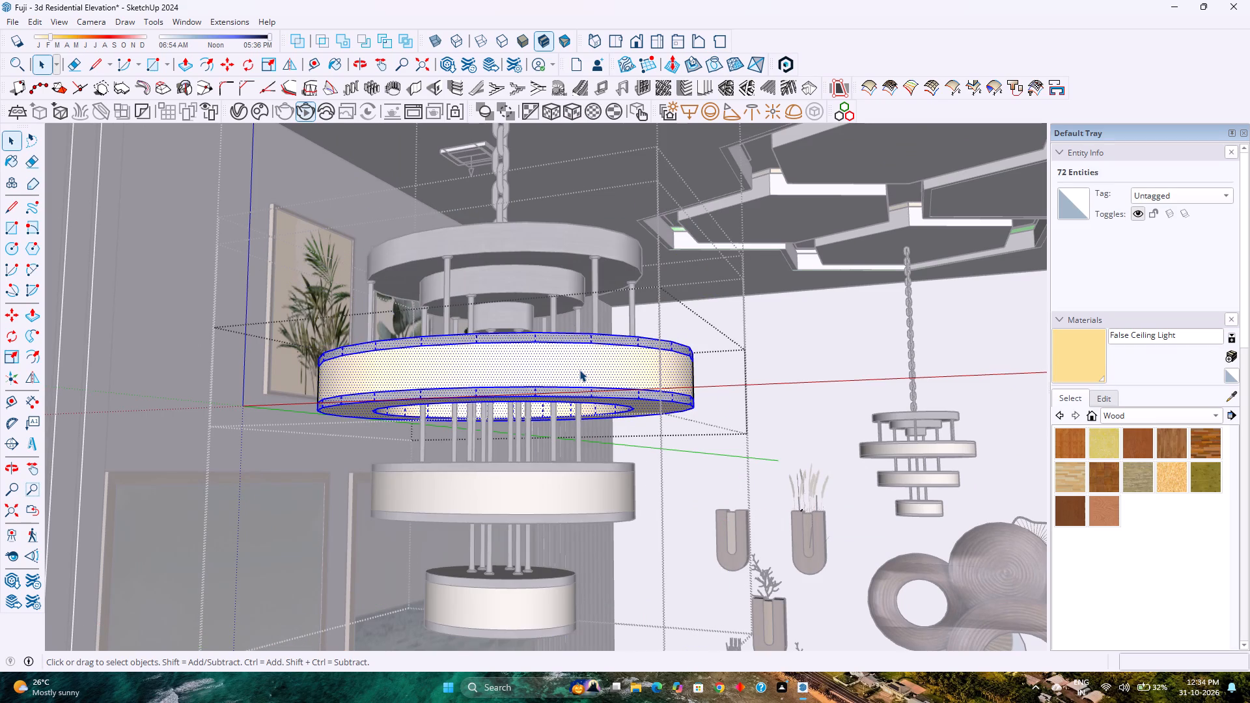
double_click(579, 370)
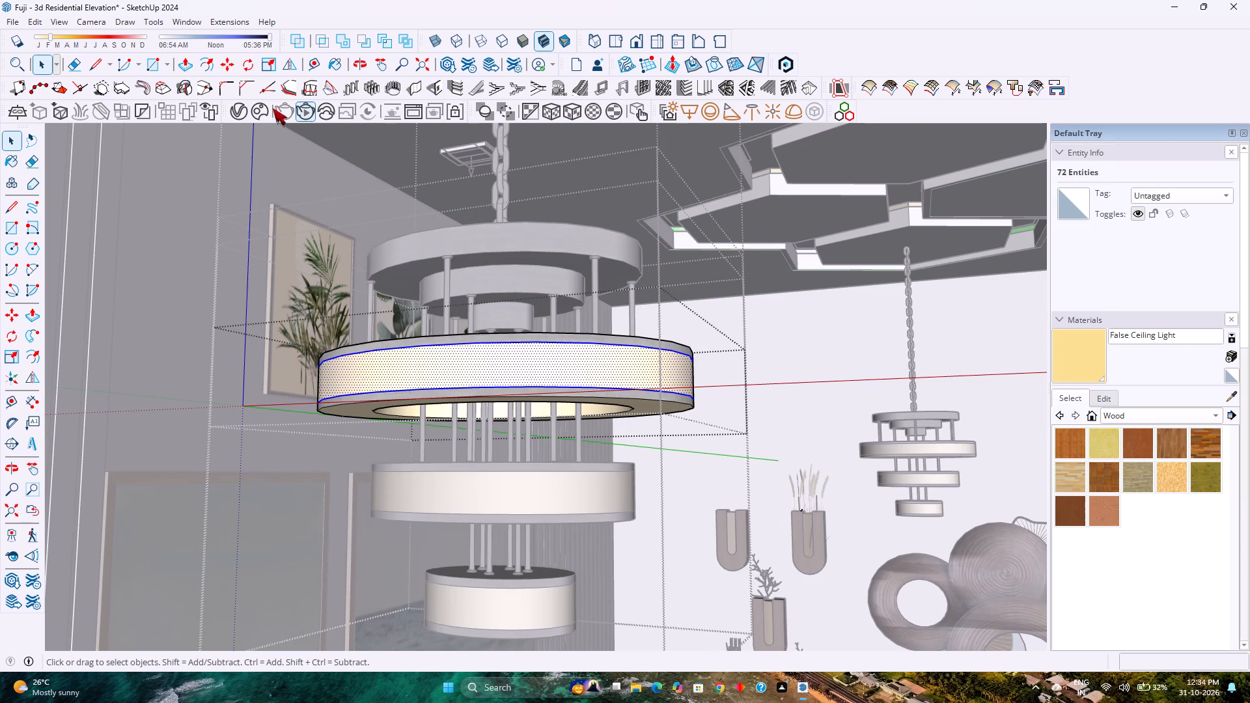
left_click(231, 114)
right_click(681, 399)
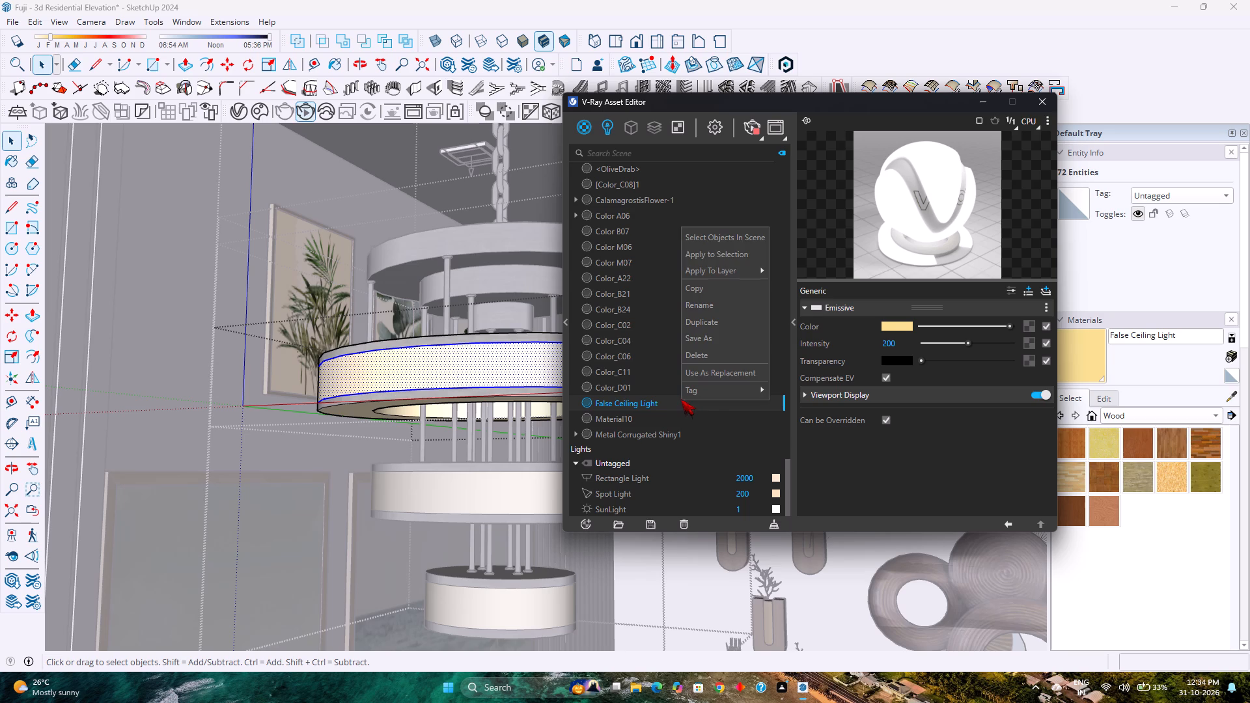
left_click(727, 255)
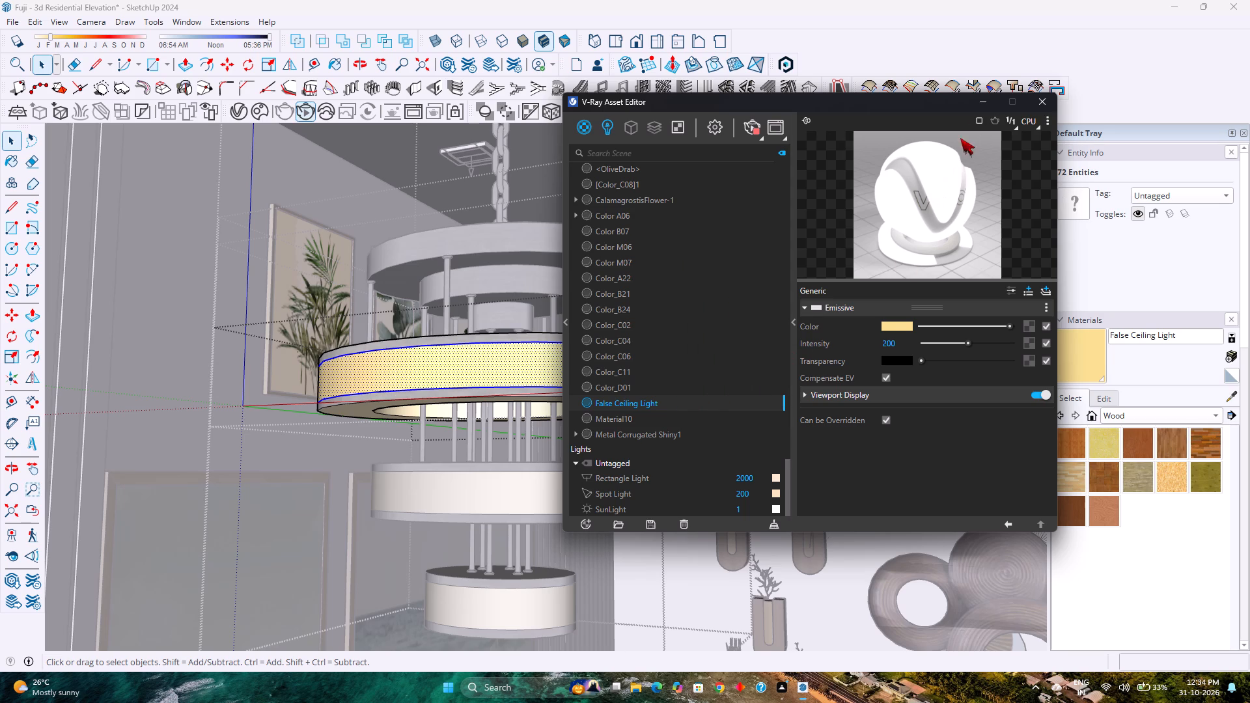
left_click(1048, 105)
key("Escape")
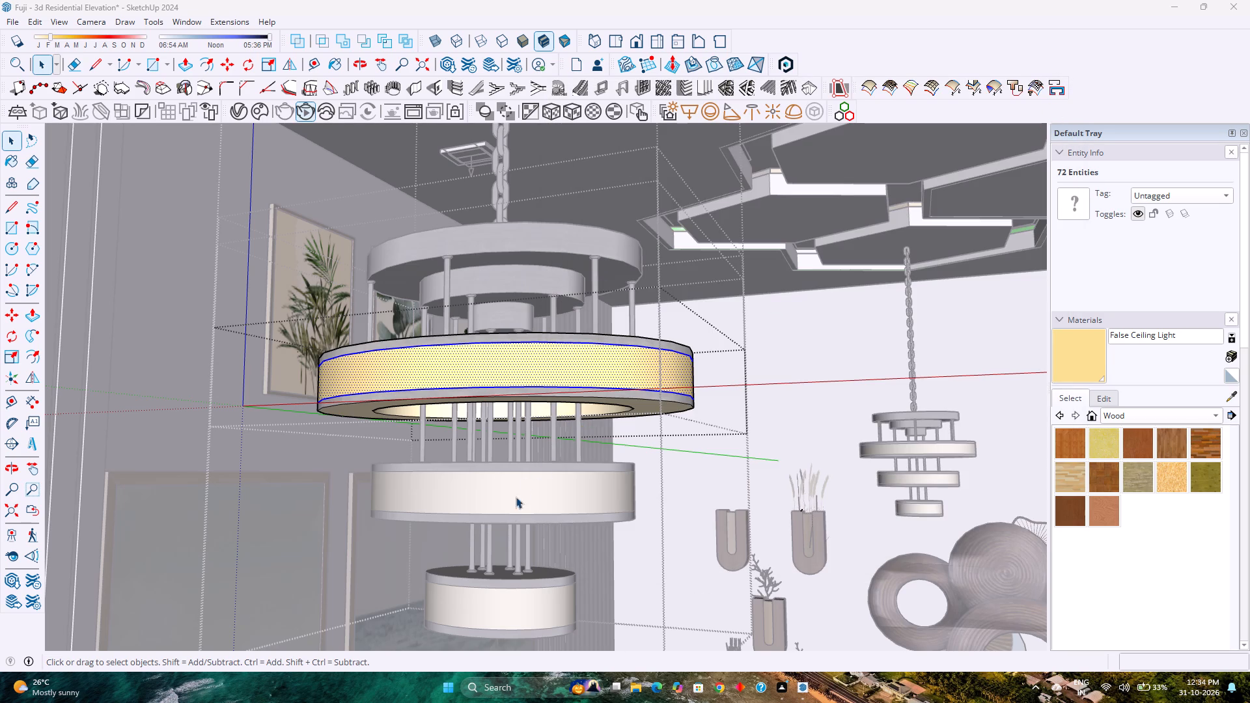
Apply the False Ceiling Light material to the outer band of the same lamp's middle ring.
double_click(512, 503)
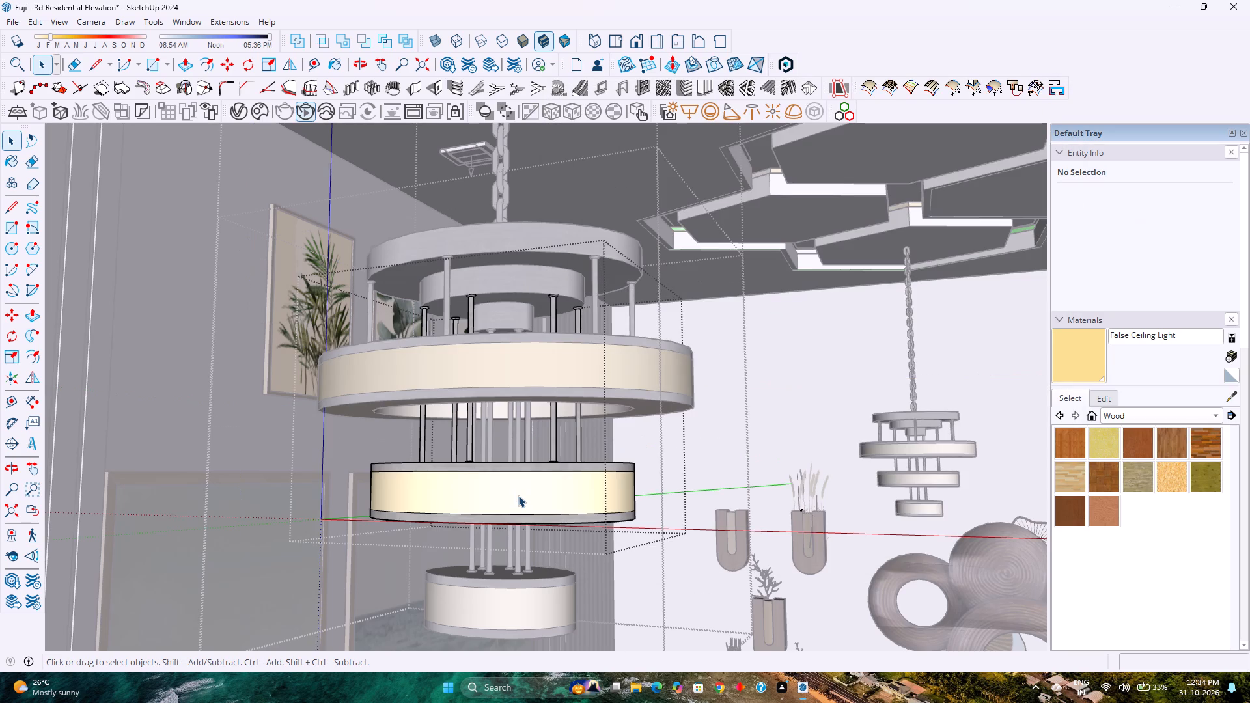
double_click(518, 495)
scroll(518, 495, "up", 3)
double_click(518, 495)
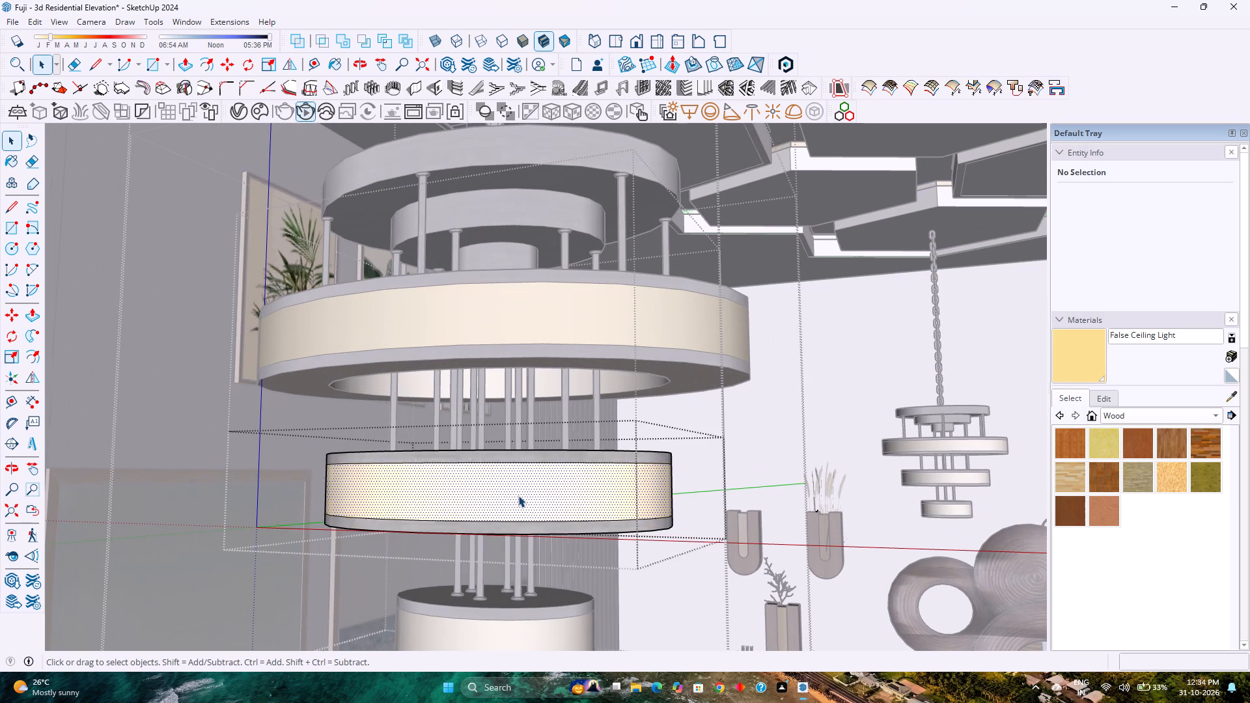
left_click(247, 107)
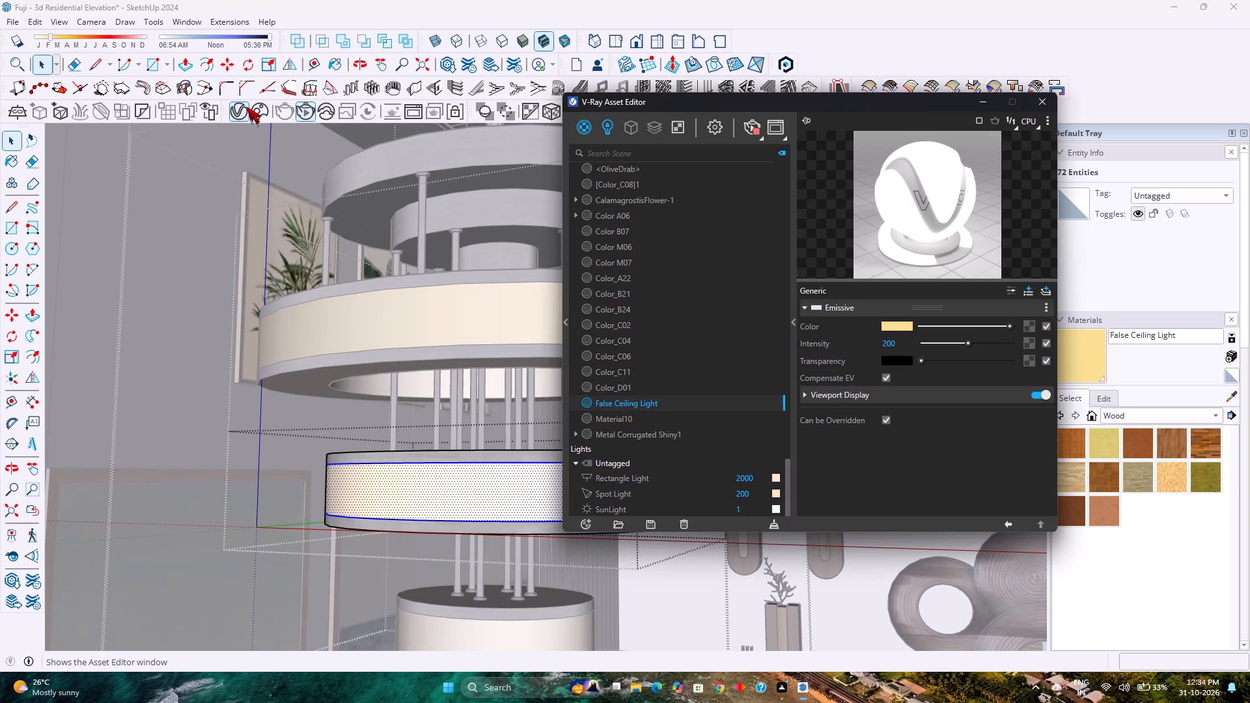
right_click(634, 401)
left_click(660, 255)
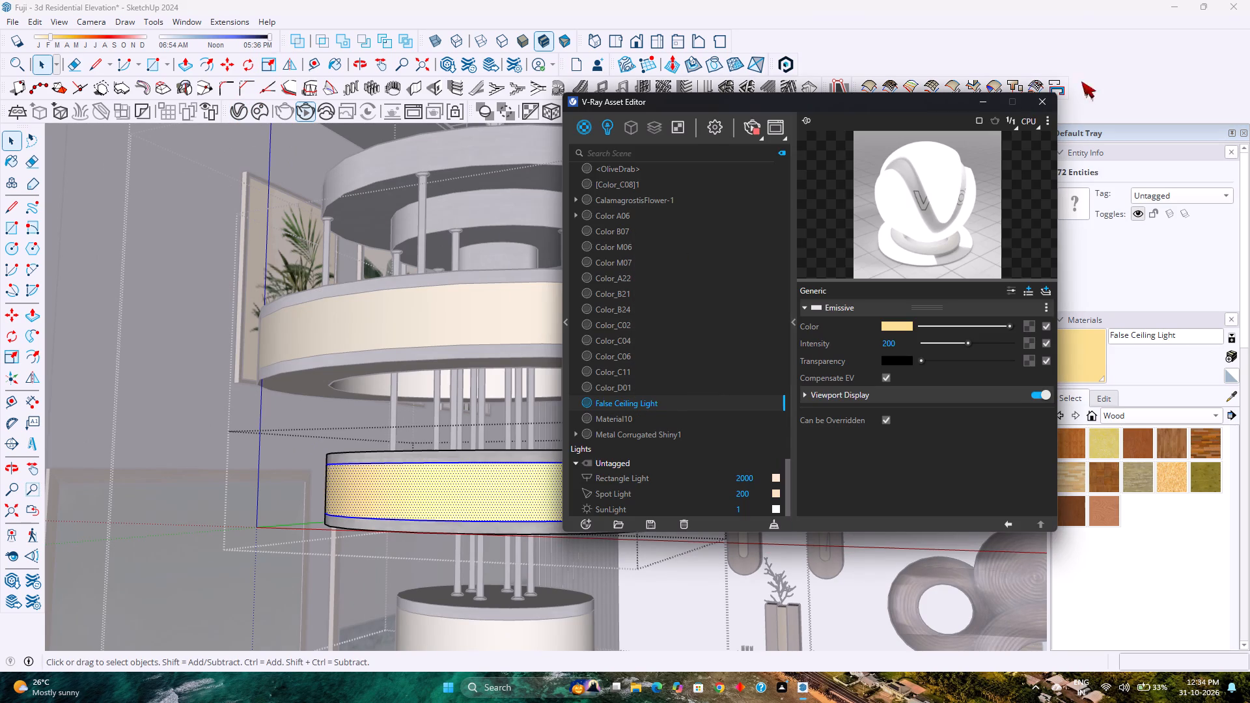
left_click(1045, 101)
key("Escape")
Apply the False Ceiling Light material to the outer band of that lamp's smallest, lowest ring.
scroll(445, 531, "down", 4)
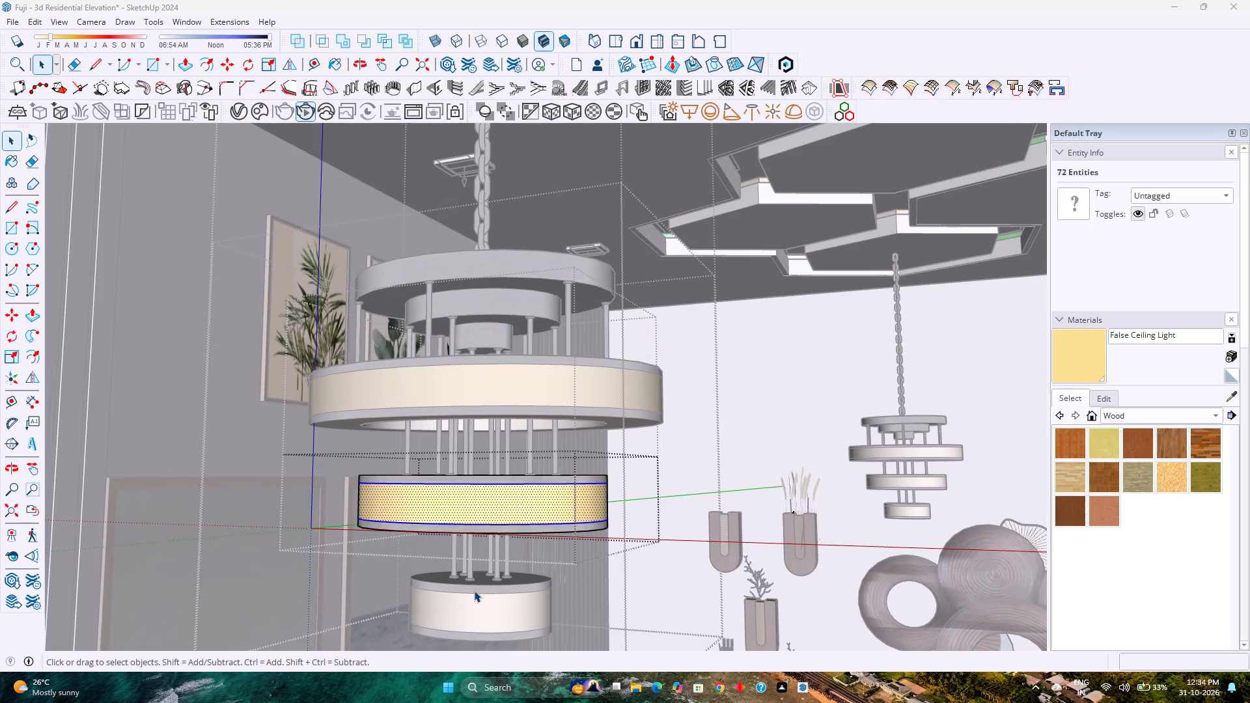
double_click(480, 601)
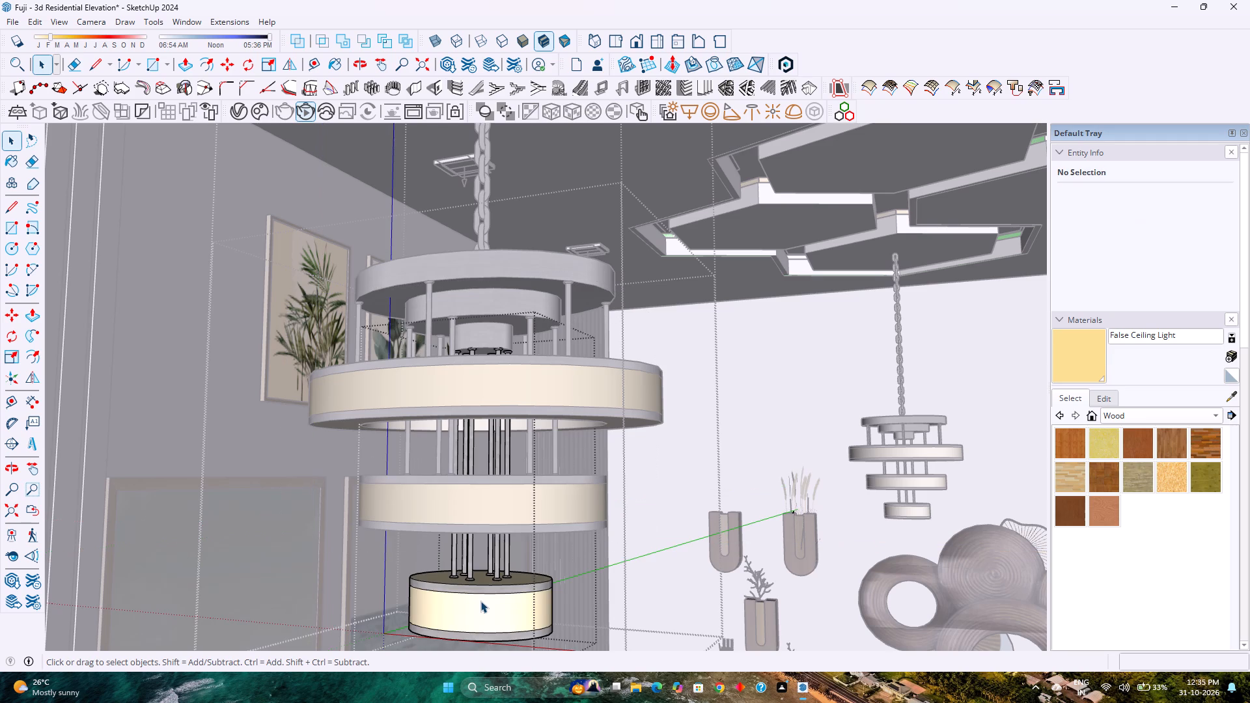
double_click(480, 621)
scroll(479, 618, "up", 3)
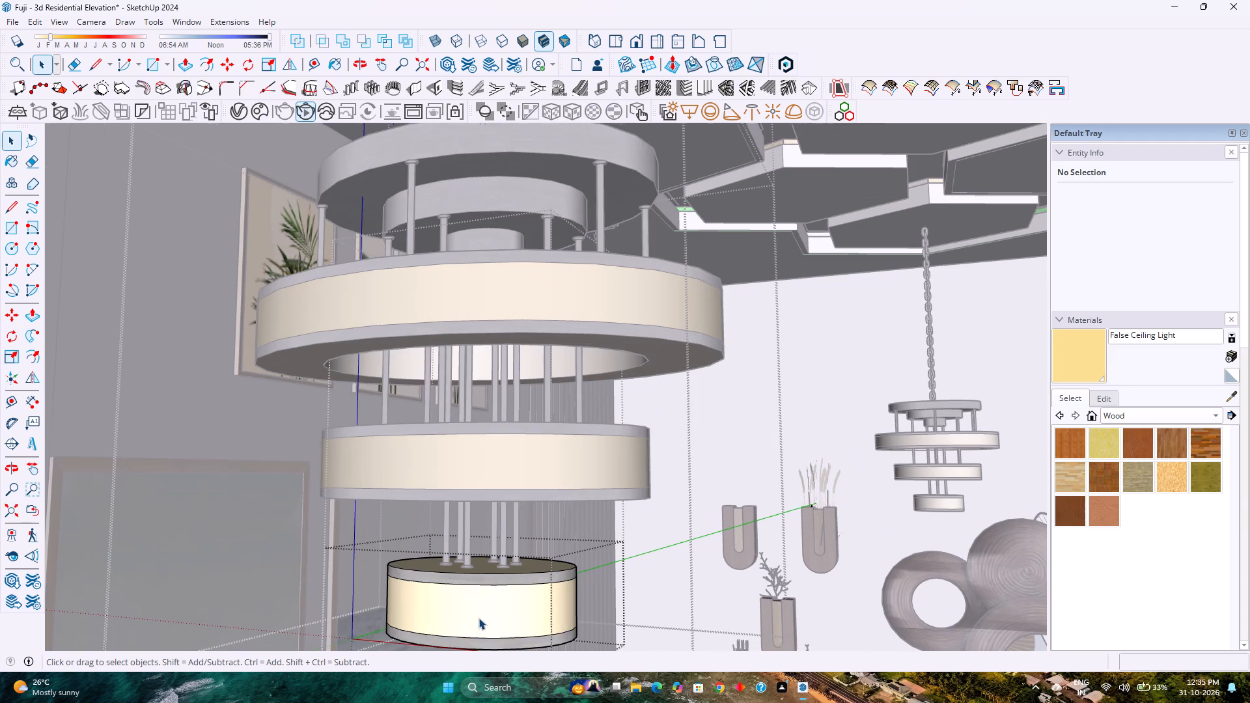
double_click(479, 617)
left_click(237, 107)
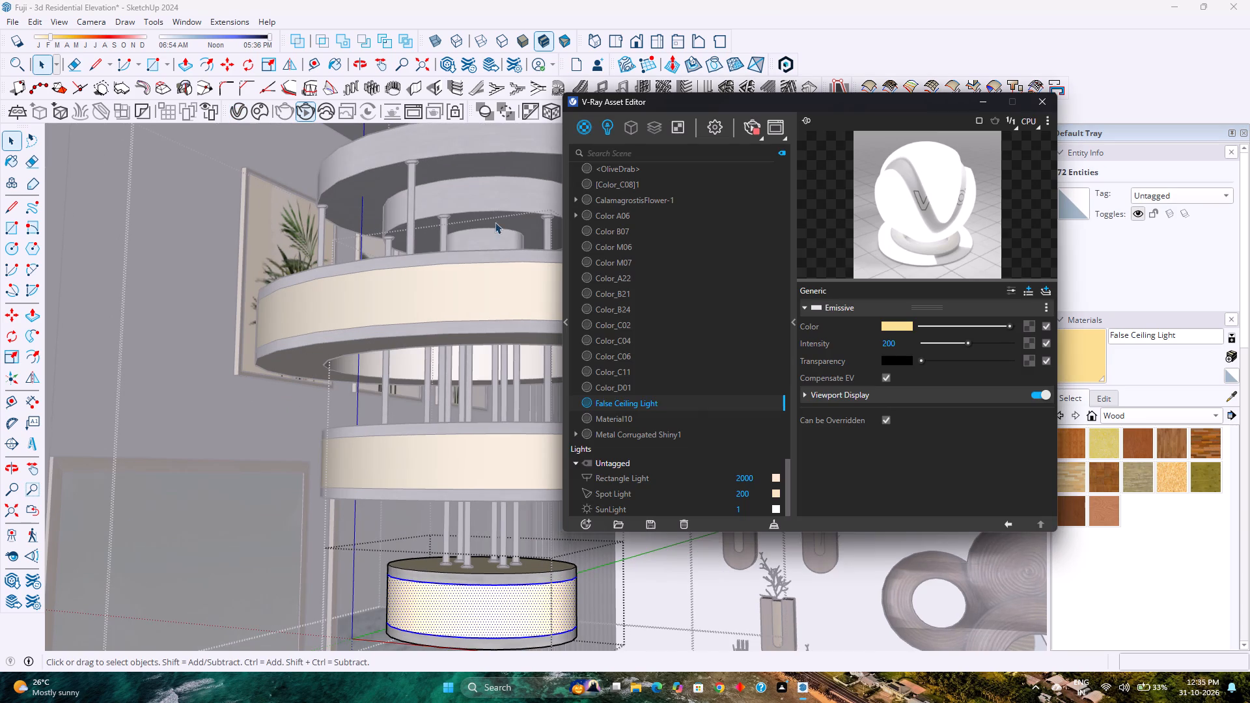
right_click(656, 399)
left_click(713, 258)
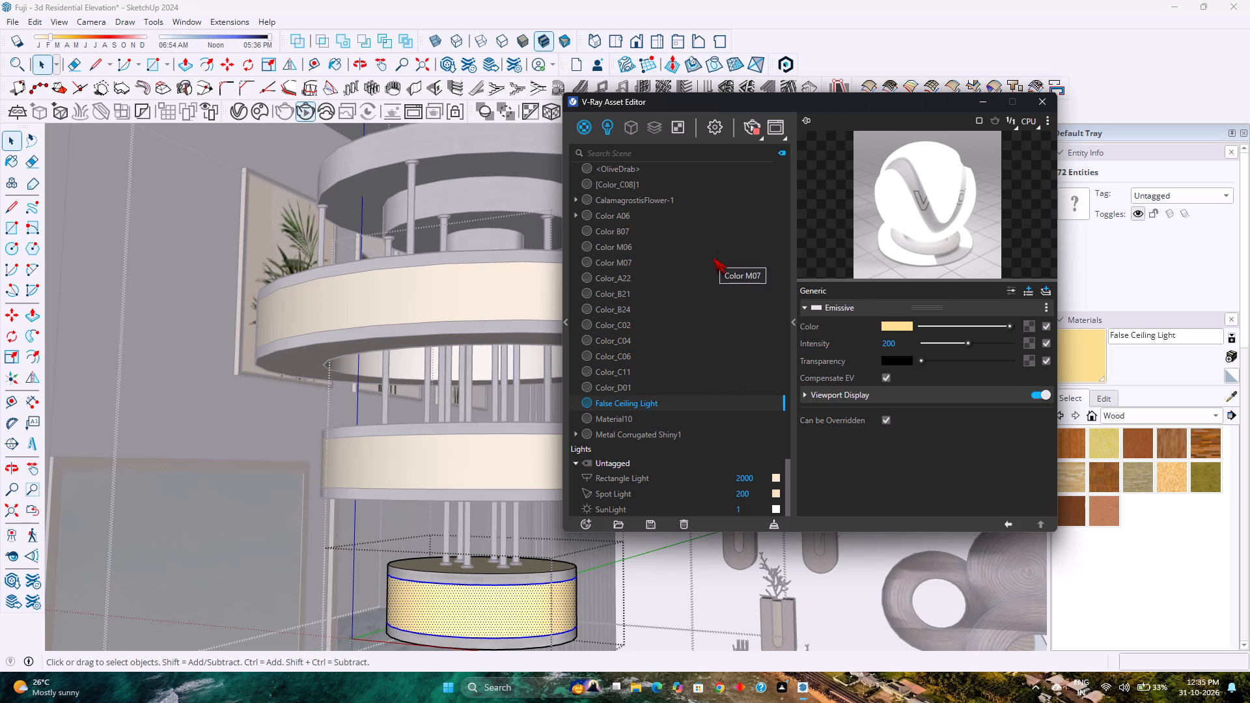
left_click(1037, 102)
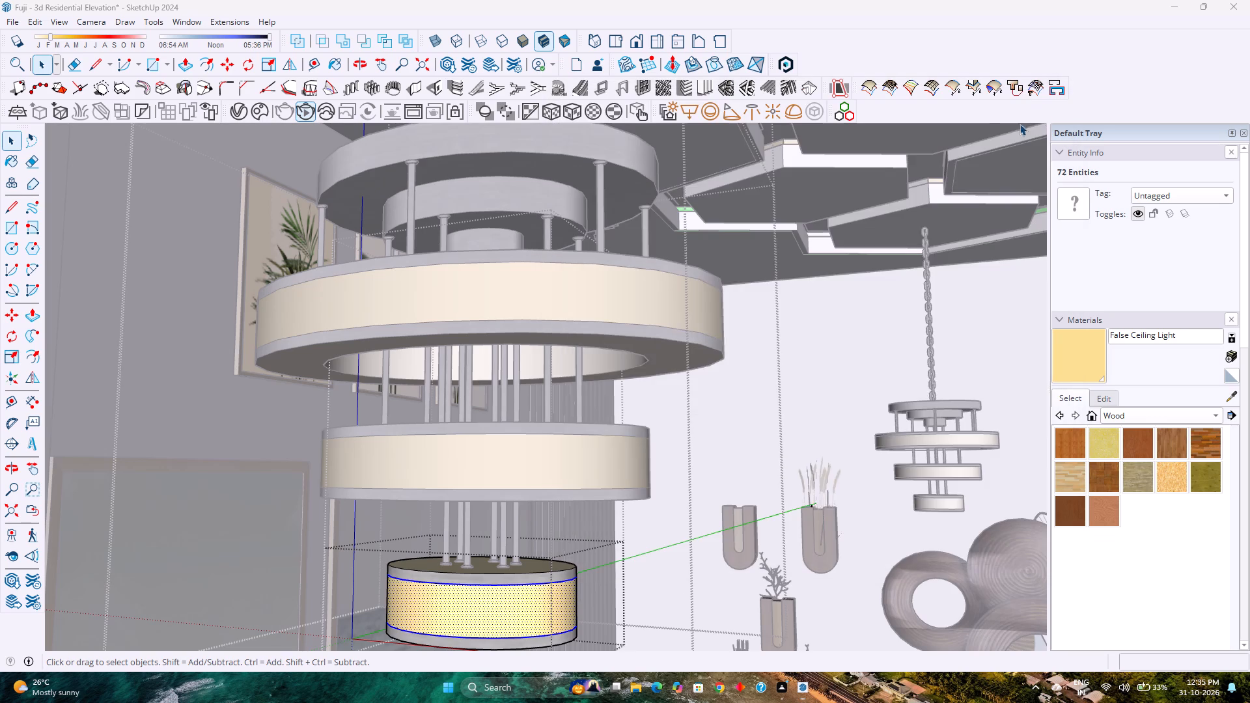
Apply the False Ceiling Light material to the largest ring's outer band on the rear pendant lamp hanging near the wall planters.
scroll(480, 527, "down", 10)
scroll(701, 528, "up", 2)
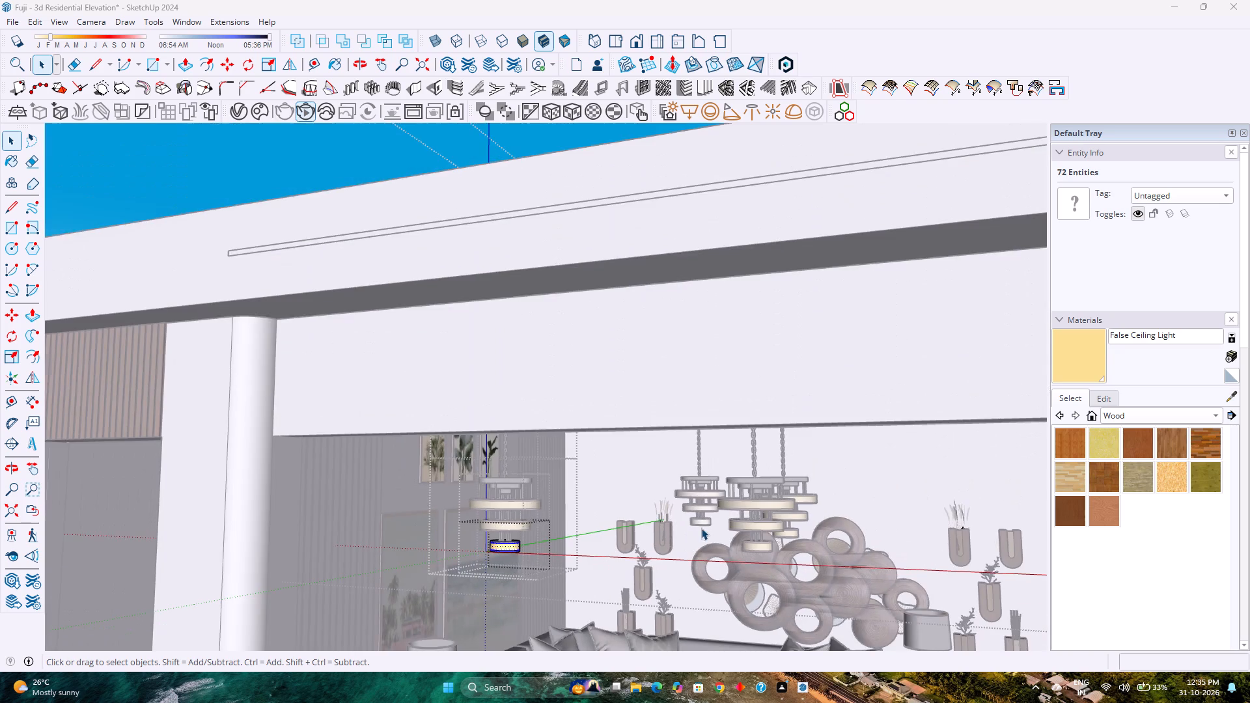
scroll(701, 528, "up", 5)
double_click(710, 467)
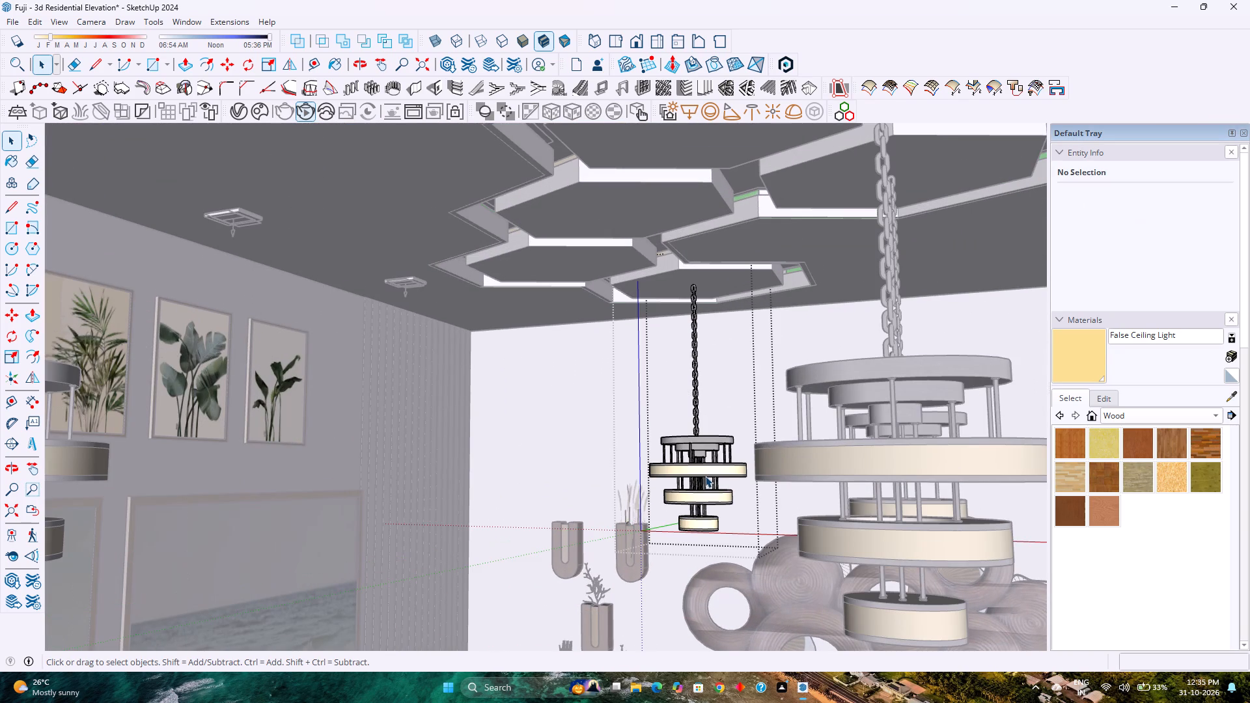
scroll(703, 473, "up", 12)
double_click(702, 473)
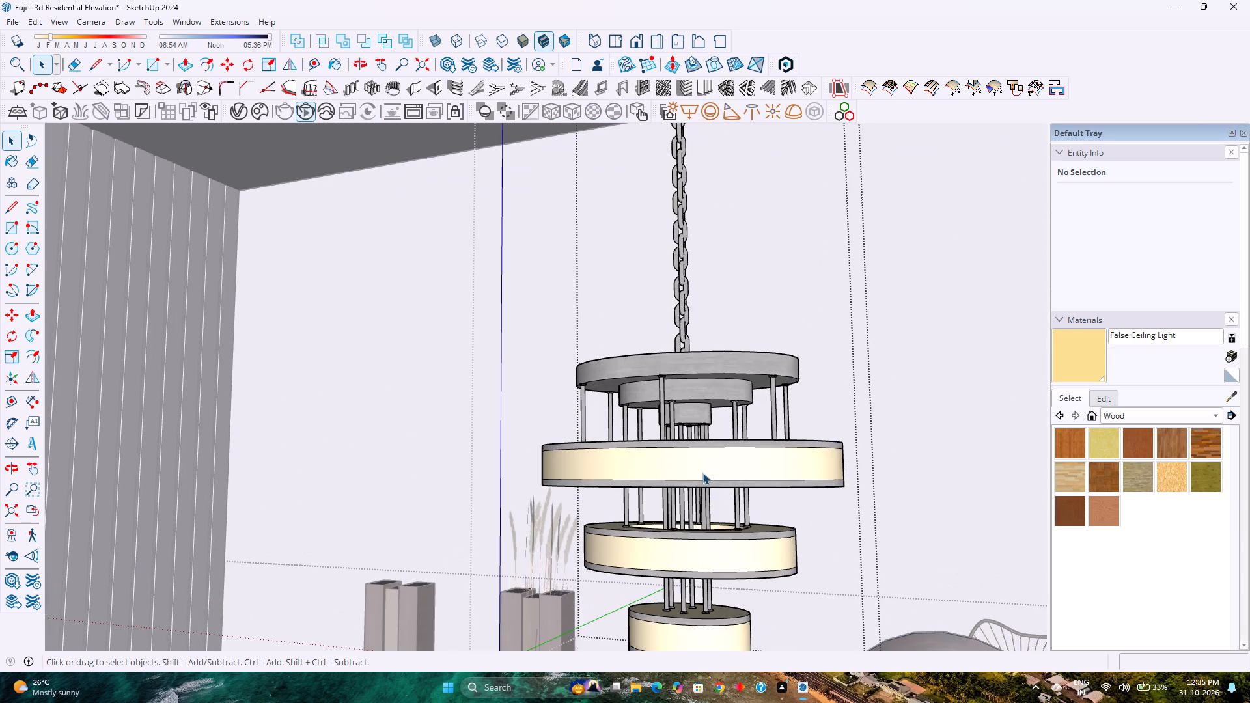
scroll(702, 473, "up", 3)
double_click(702, 470)
double_click(702, 467)
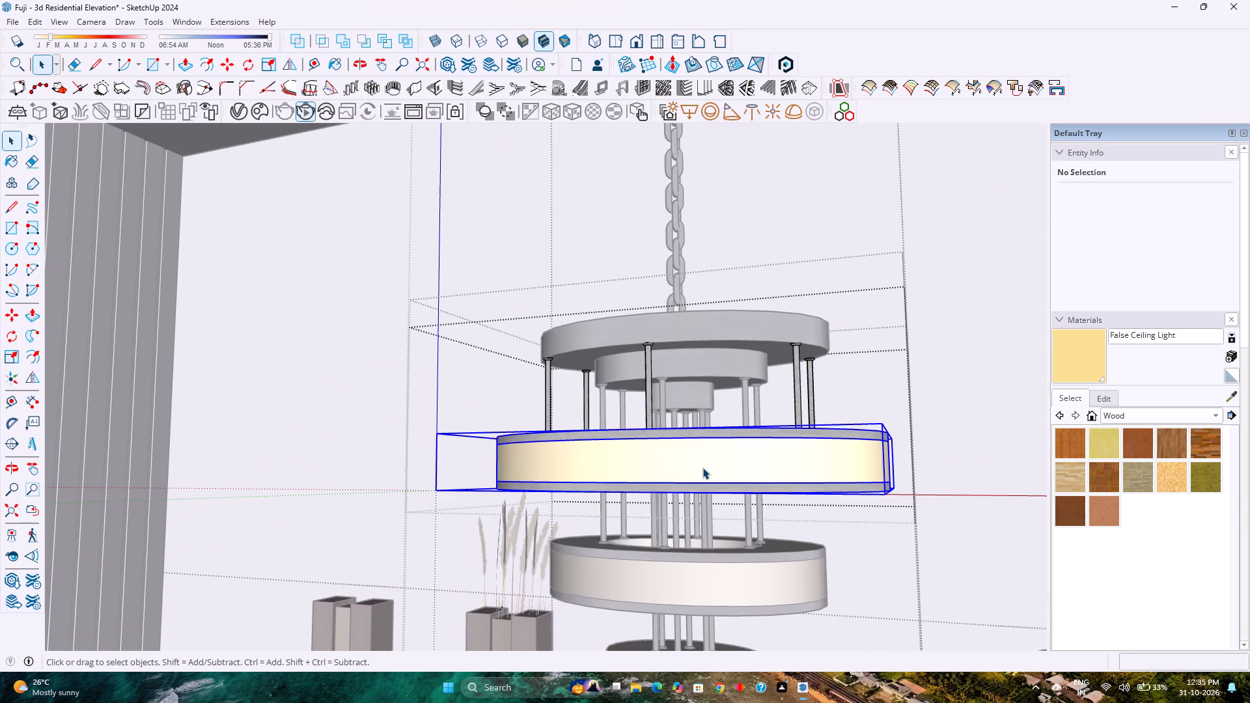
double_click(702, 467)
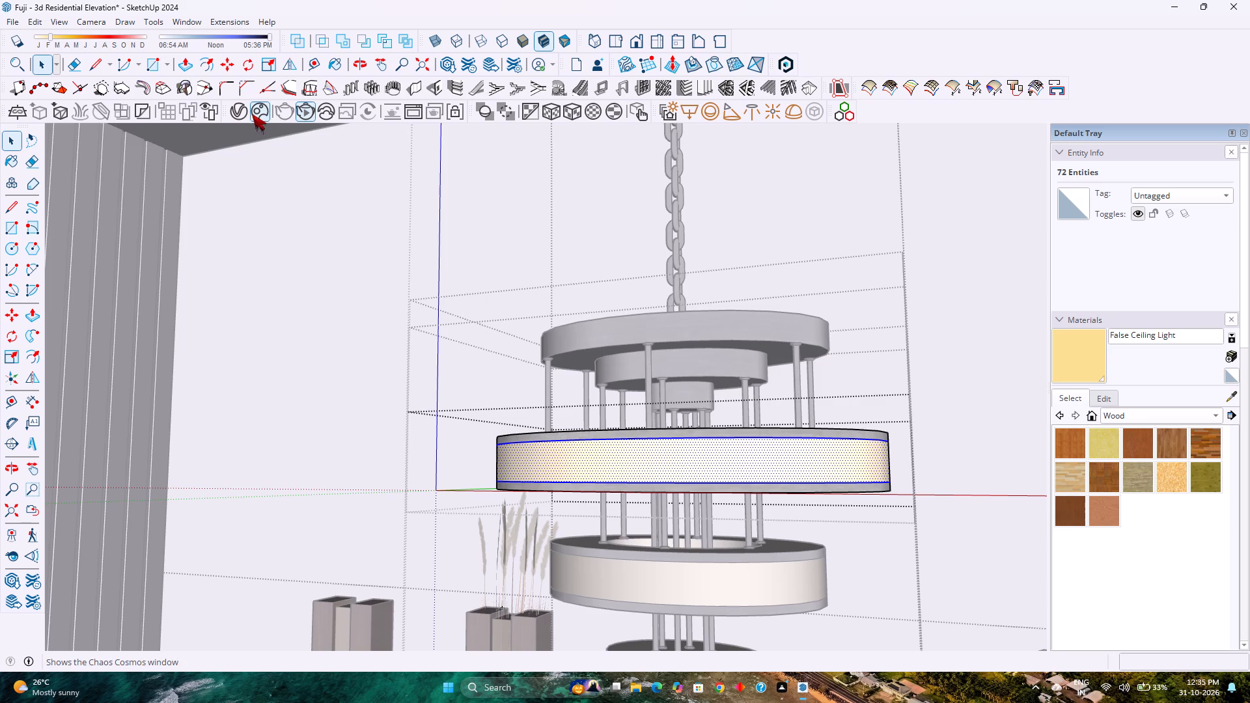
left_click(241, 109)
right_click(631, 403)
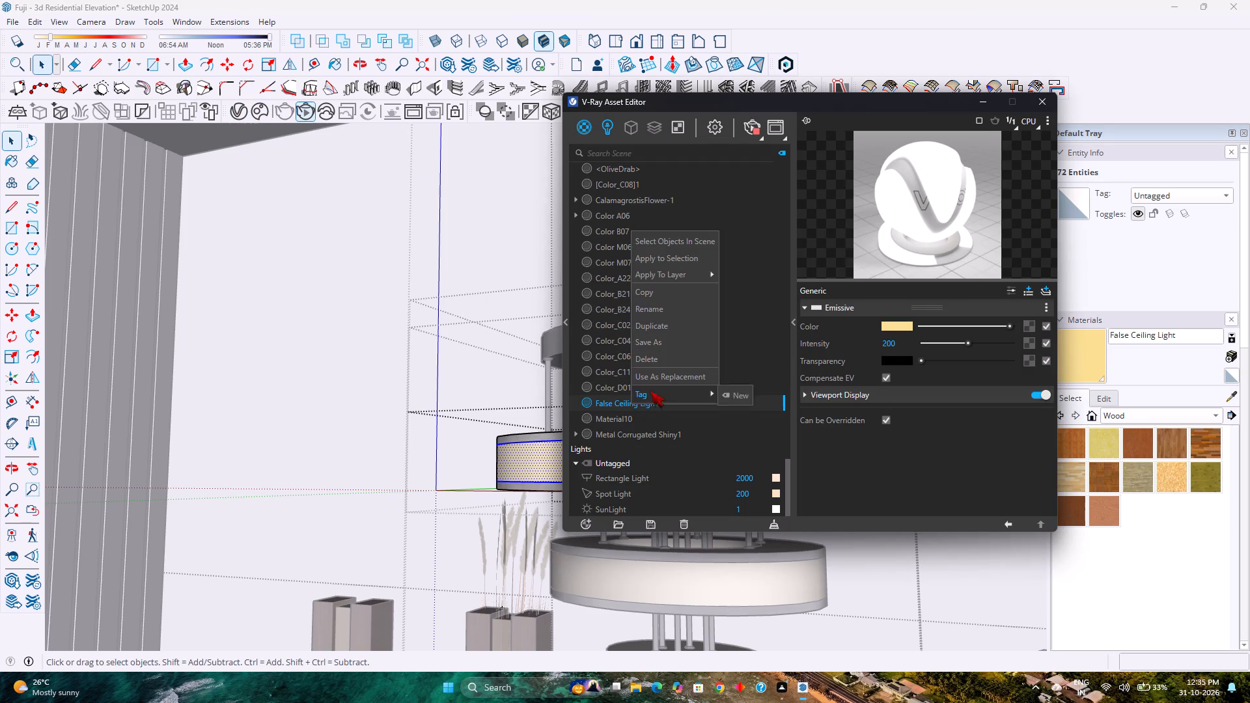
left_click(685, 254)
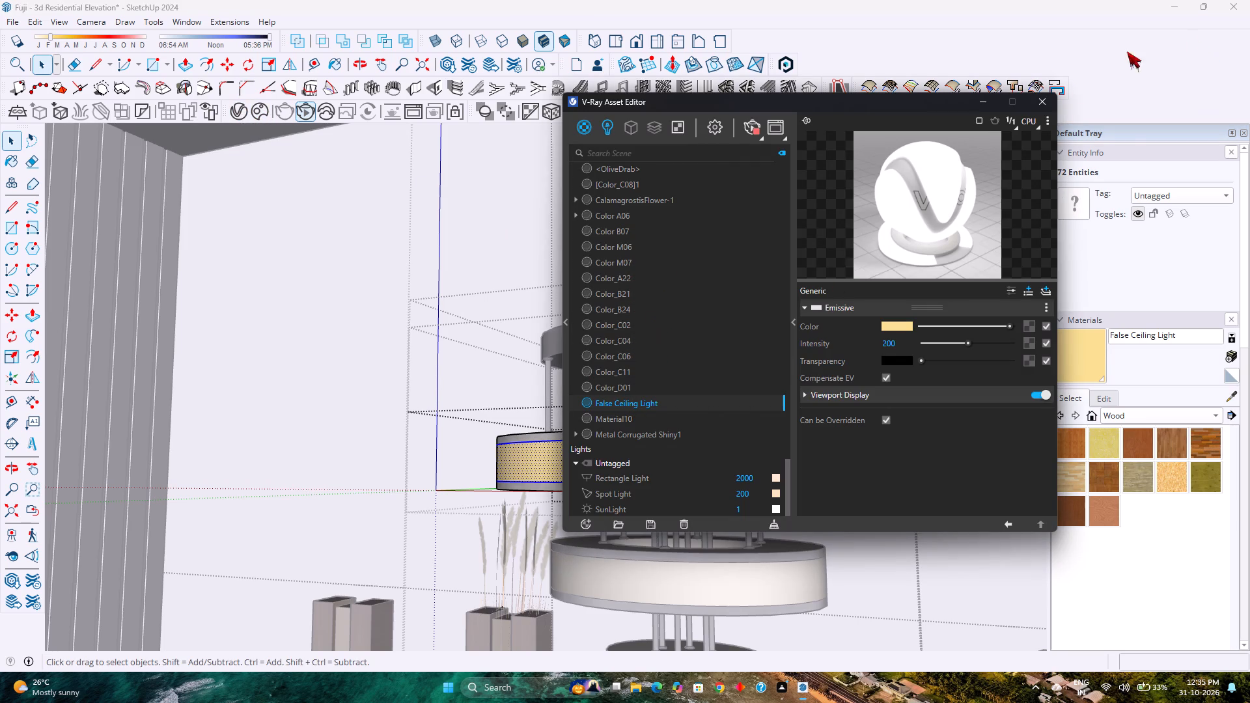
left_click(1047, 104)
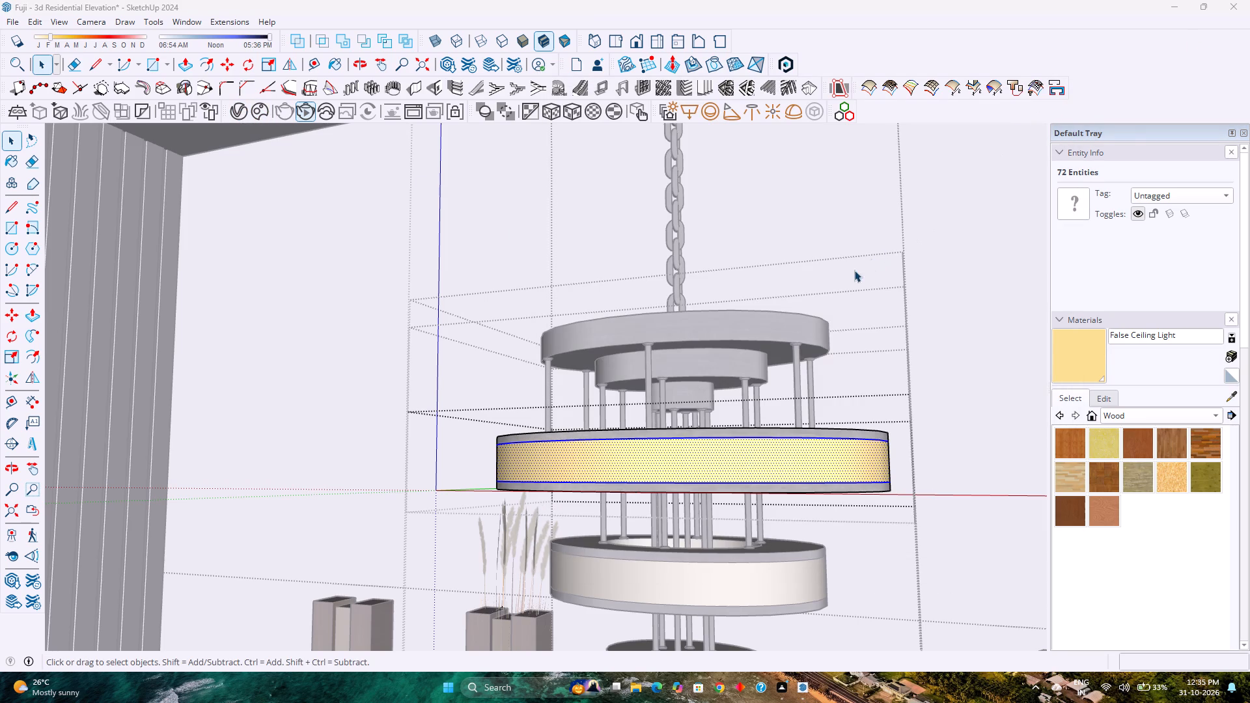
Apply the False Ceiling Light material to the outer band of the rear lamp's middle ring.
double_click(734, 568)
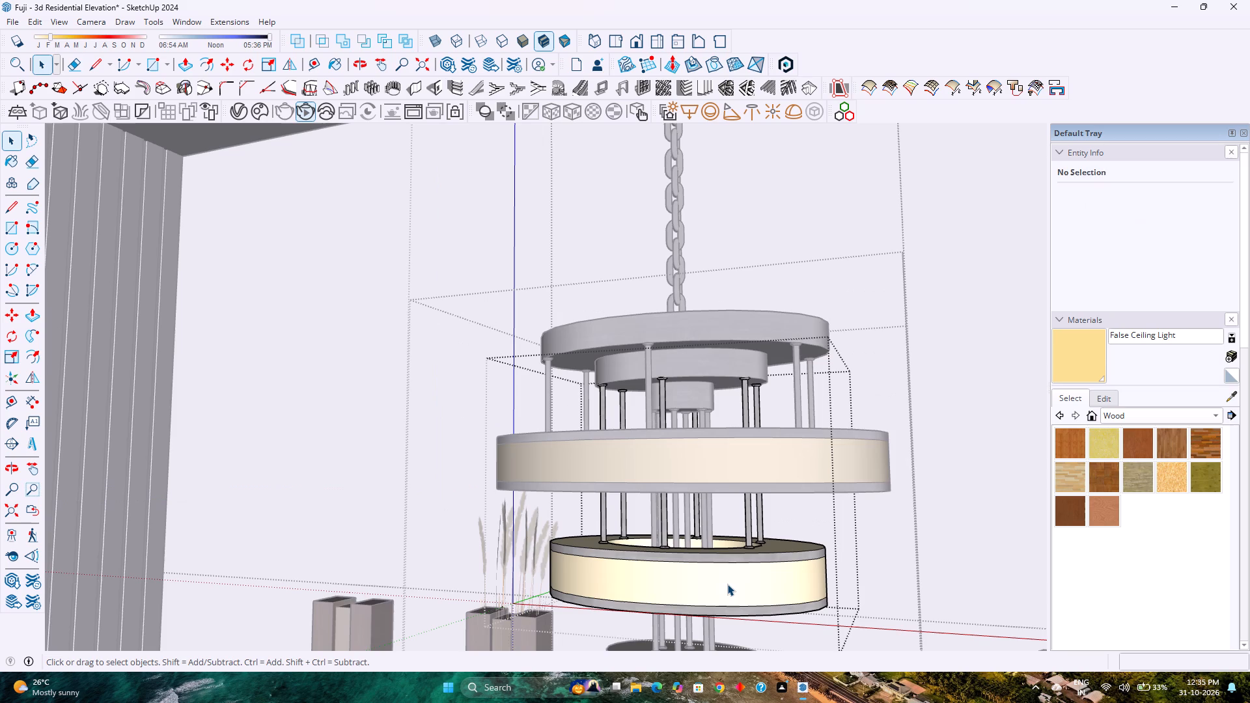
double_click(727, 584)
double_click(727, 584)
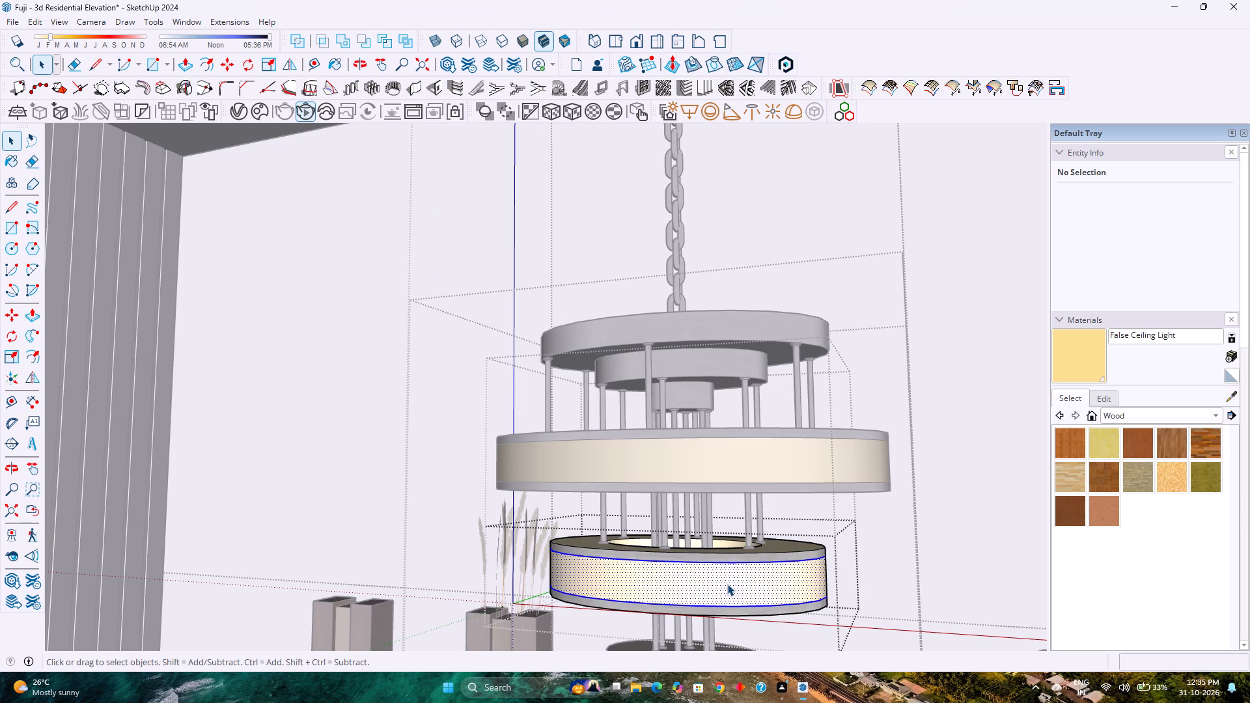
left_click(243, 113)
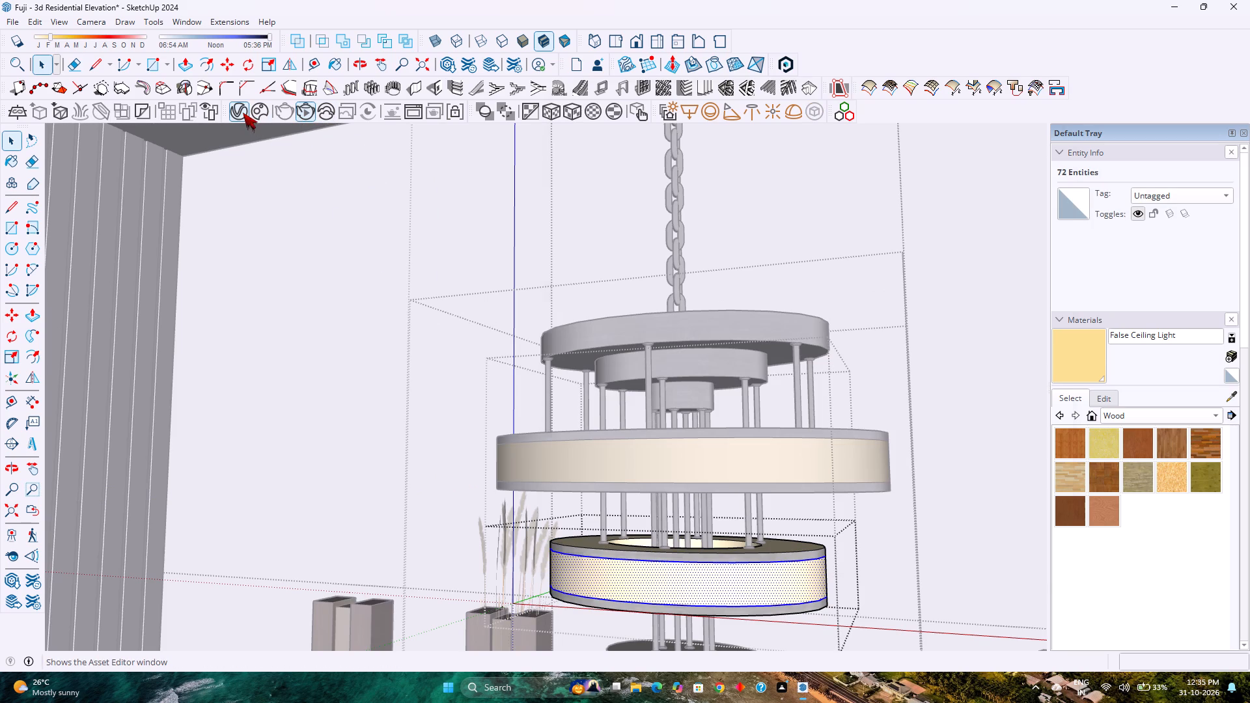
right_click(642, 400)
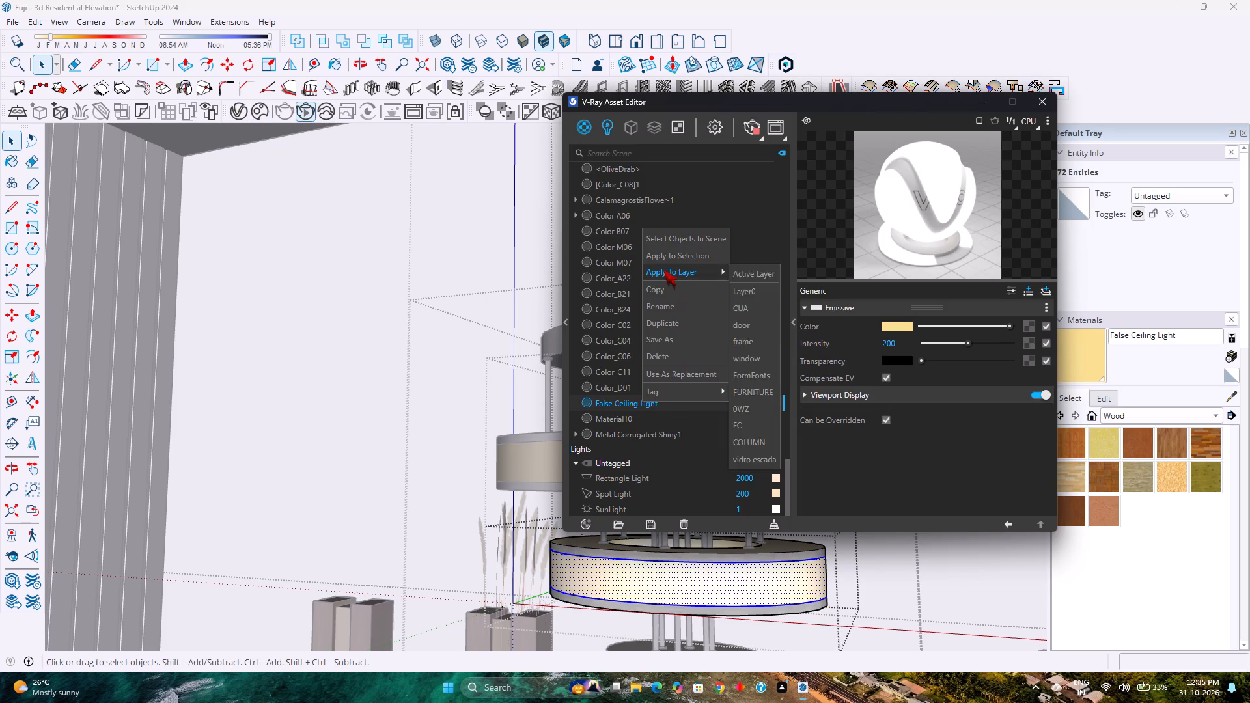
left_click(659, 255)
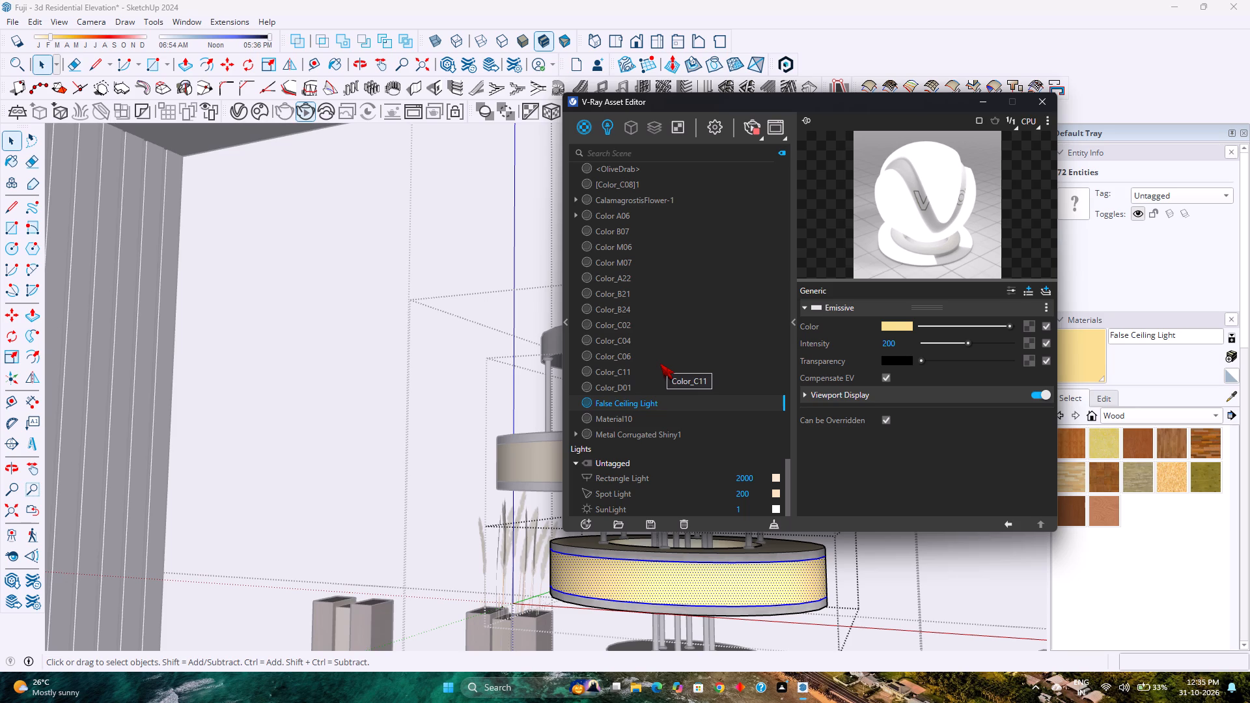
left_click(1044, 102)
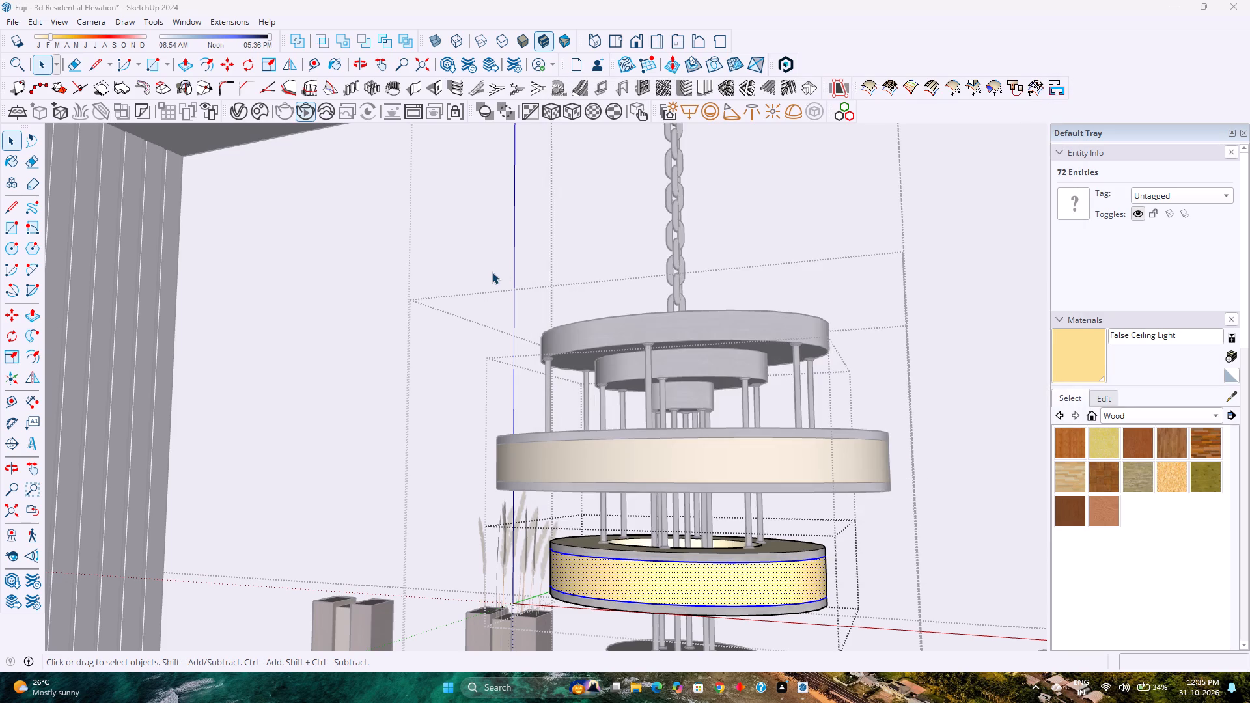
Apply the False Ceiling Light material to the outer band of the rear pendant lamp's smallest, lowest ring.
scroll(492, 272, "down", 6)
scroll(555, 448, "up", 9)
double_click(598, 407)
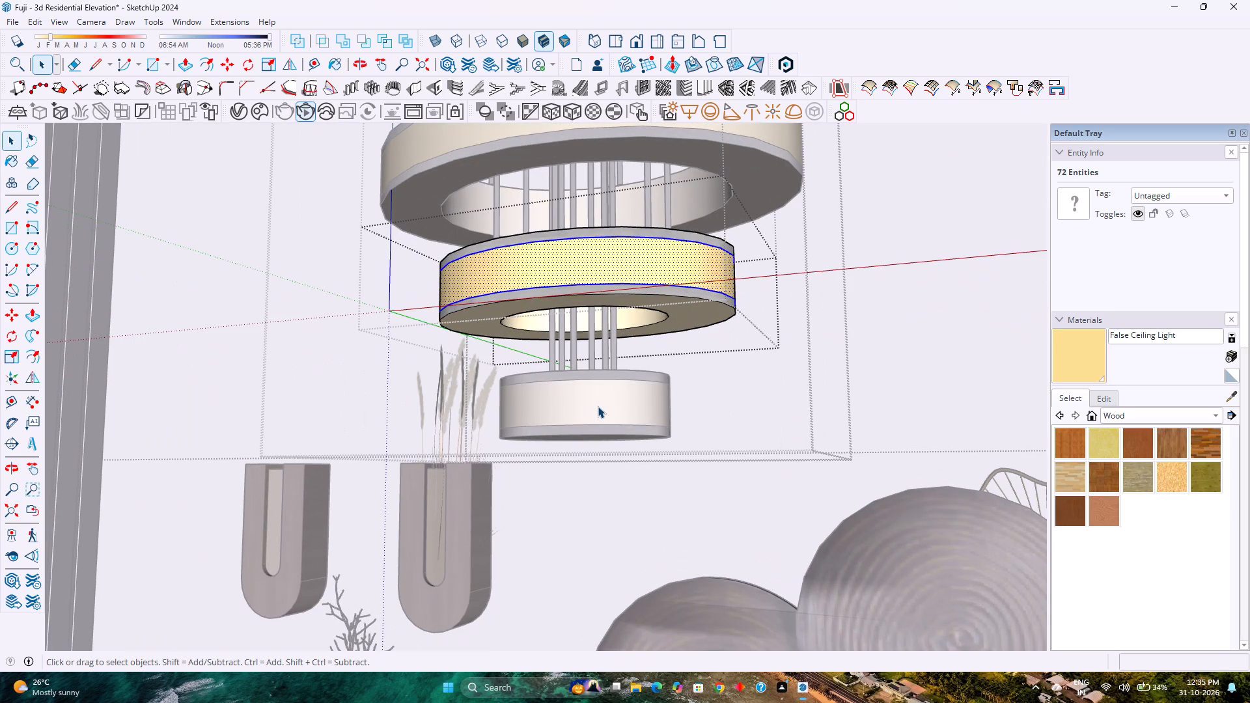
scroll(598, 406, "up", 4)
double_click(598, 406)
scroll(598, 406, "up", 2)
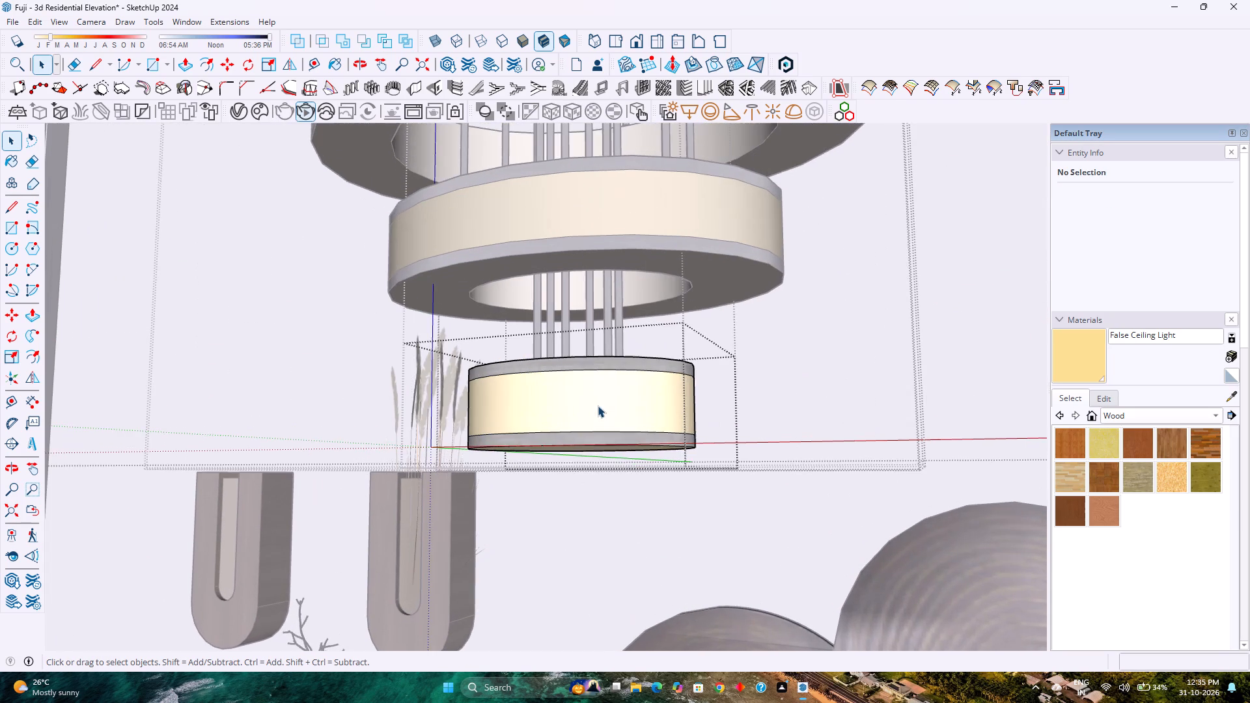
scroll(598, 406, "up", 2)
double_click(598, 406)
scroll(598, 406, "up", 3)
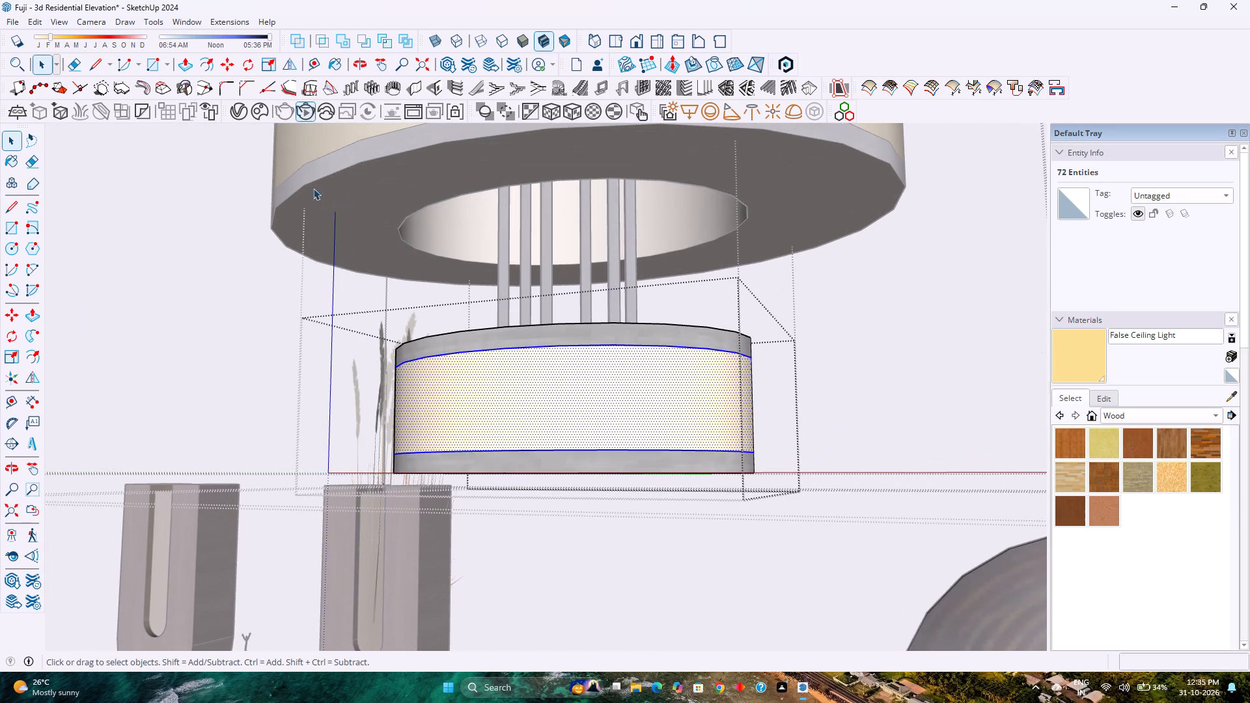
left_click(245, 115)
right_click(639, 399)
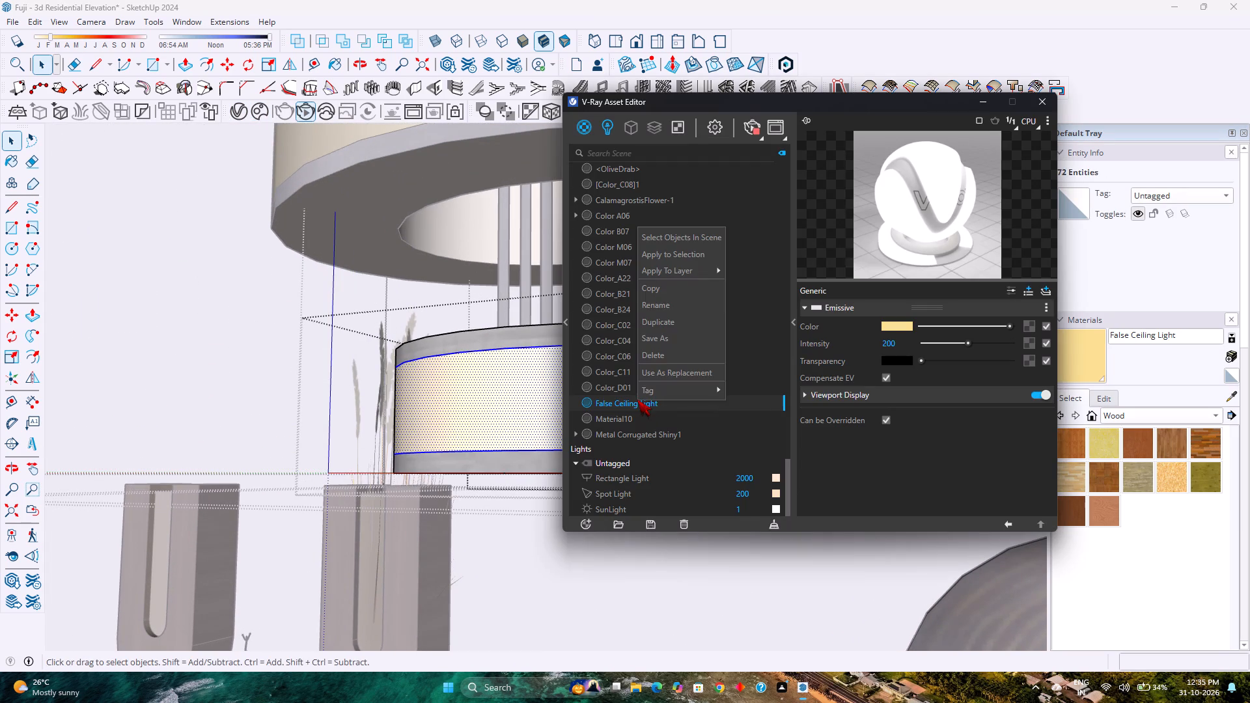
left_click(671, 256)
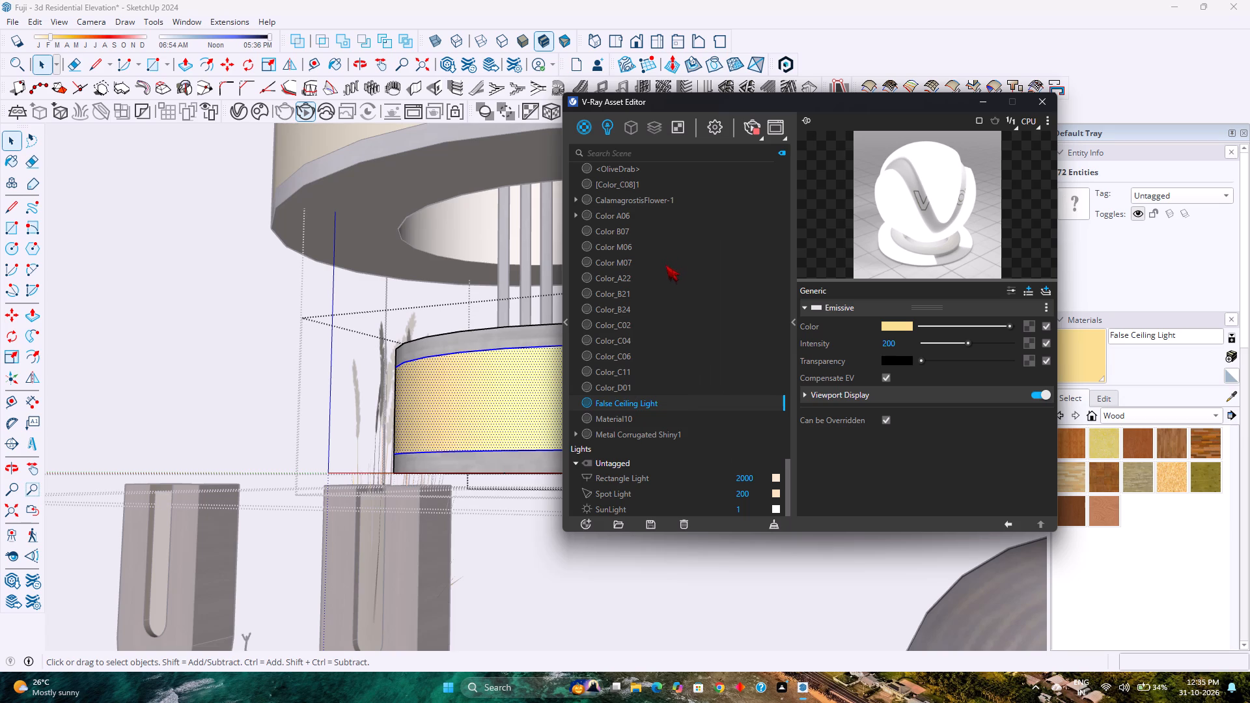
left_click(1042, 105)
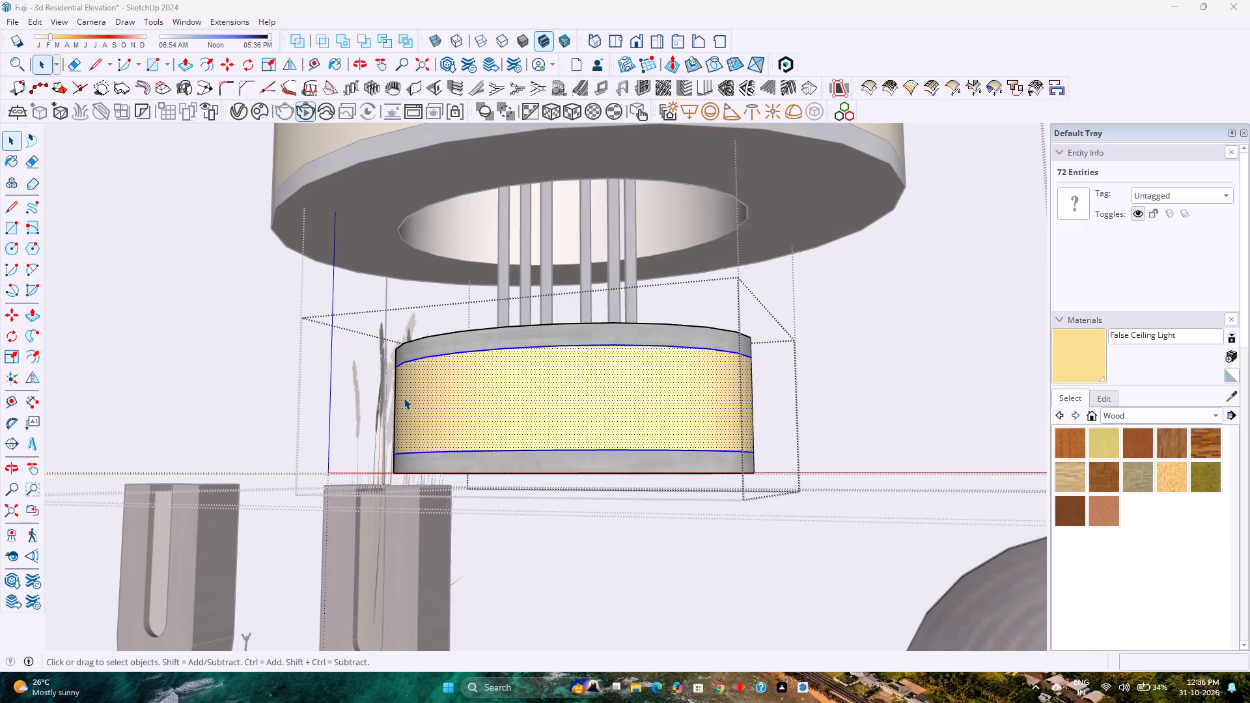
Exit the rear pendant lamp's nested groups back to the whole house model.
scroll(404, 398, "down", 8)
scroll(404, 398, "down", 19)
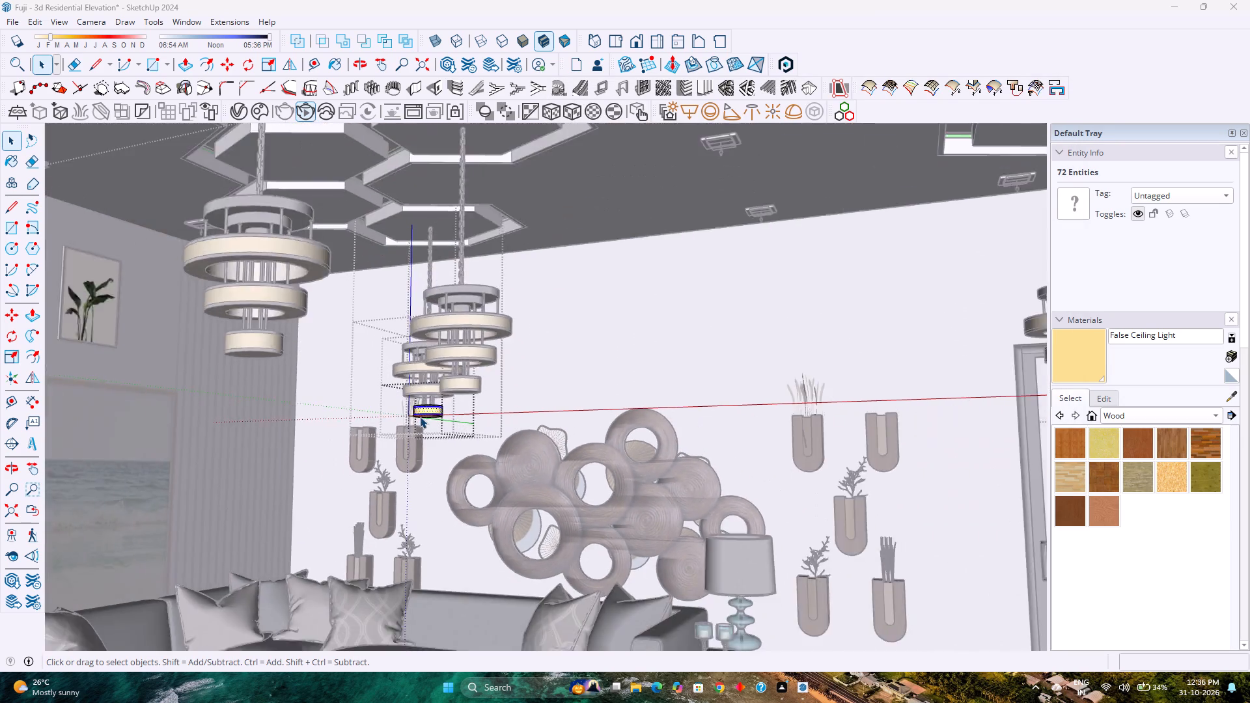
scroll(420, 417, "down", 5)
middle_click_drag(583, 407, 633, 438)
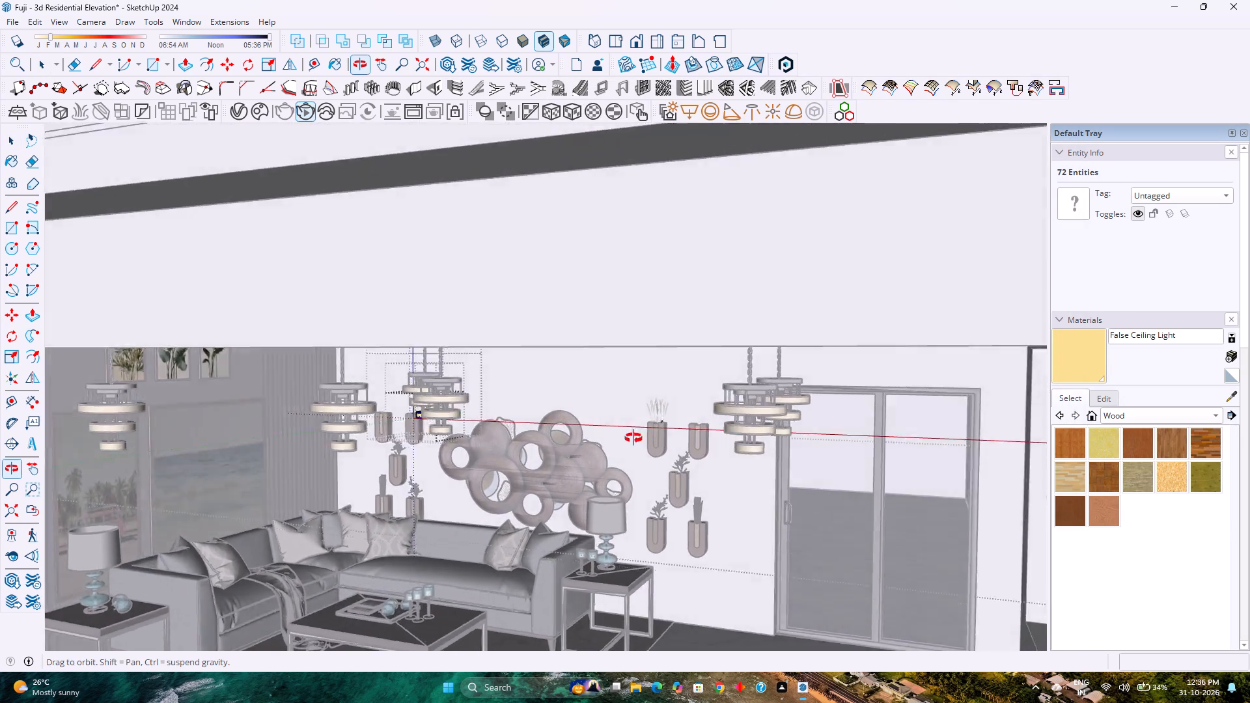
middle_click_drag(633, 438, 652, 396)
scroll(650, 385, "down", 4)
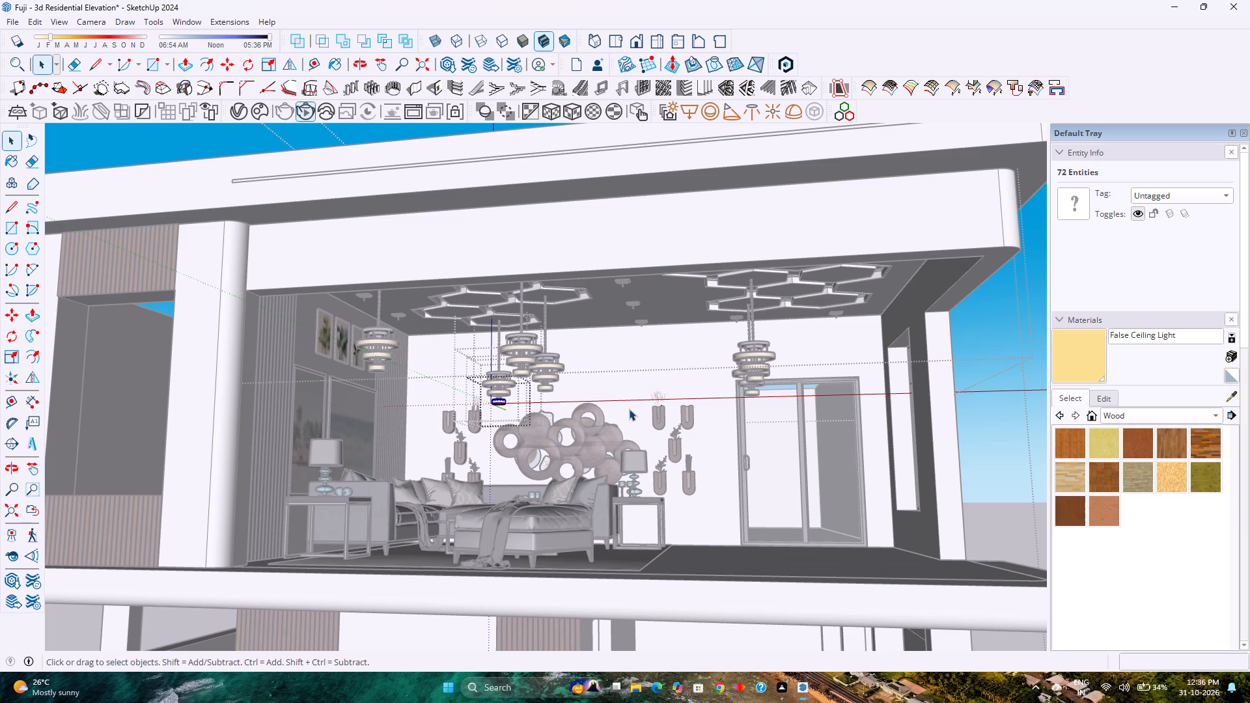
key("Escape")
scroll(629, 405, "down", 7)
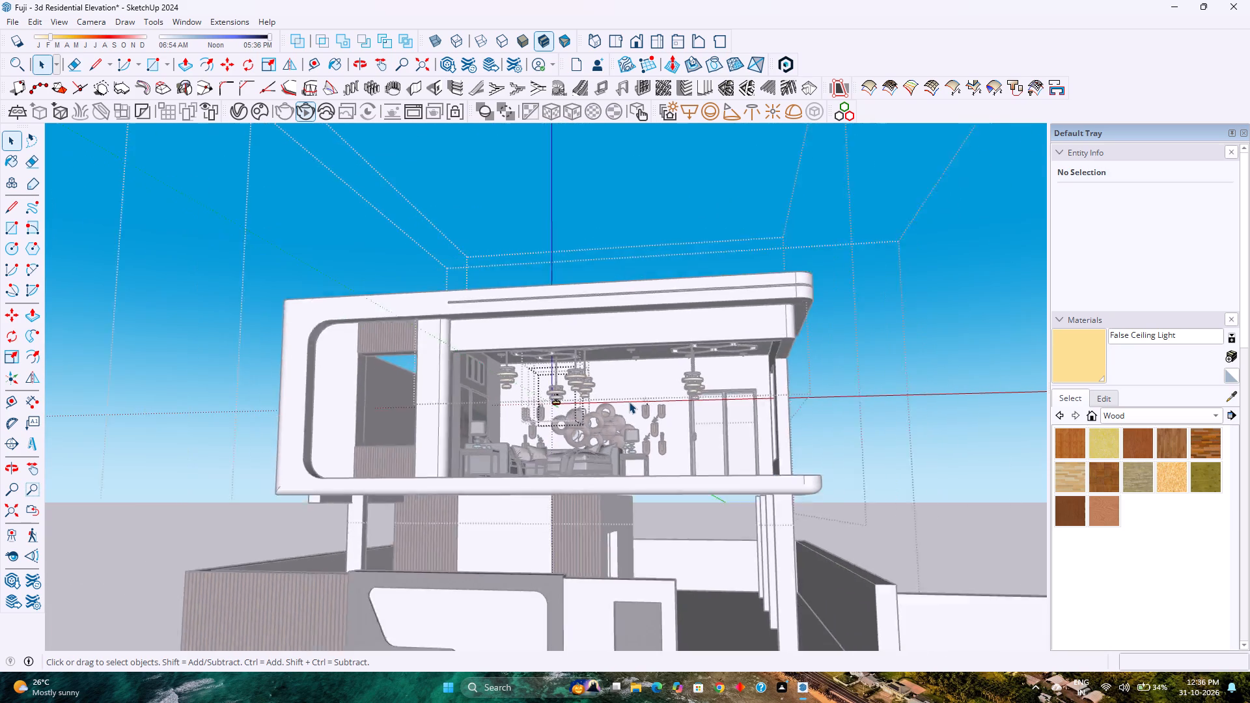
scroll(629, 402, "down", 1)
scroll(629, 402, "up", 3)
key("Escape")
scroll(629, 402, "up", 11)
key("Escape")
scroll(629, 402, "down", 2)
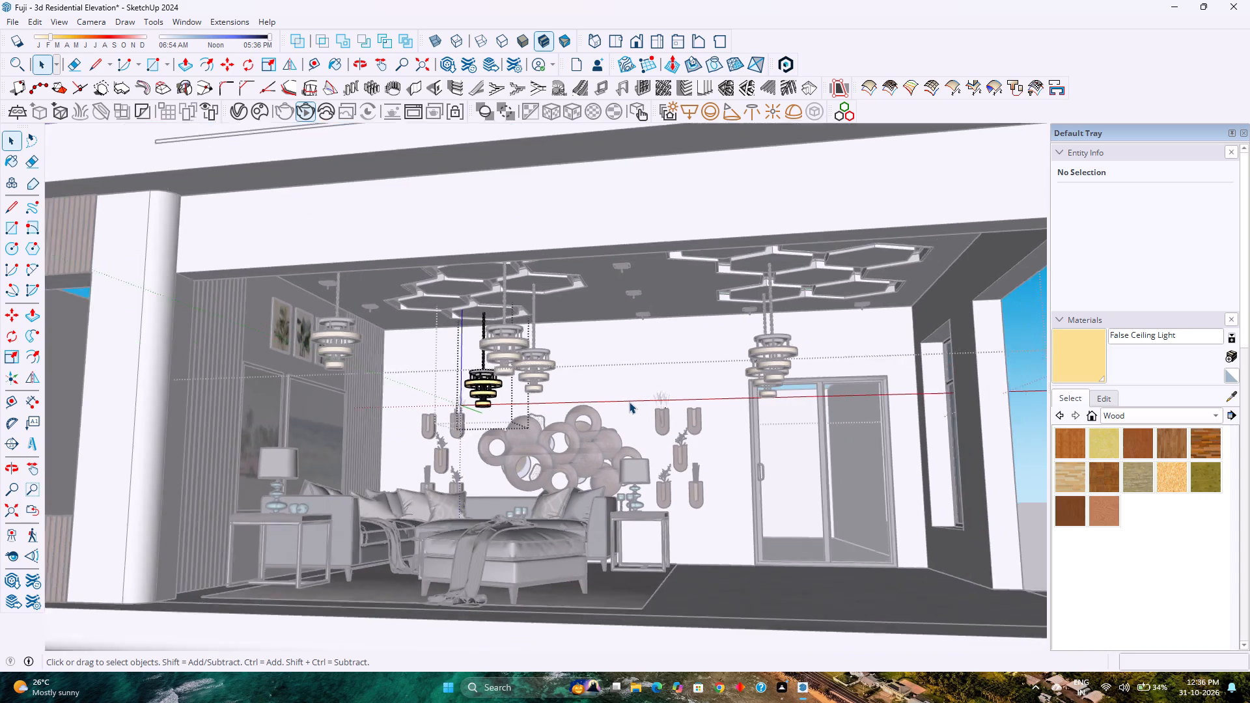
scroll(629, 402, "down", 2)
key("Escape")
key("Escape")
Open the upper-floor group and unhide the living room's front and side glazing.
scroll(629, 402, "up", 3)
middle_click(629, 402)
middle_click_drag(628, 402, 625, 402)
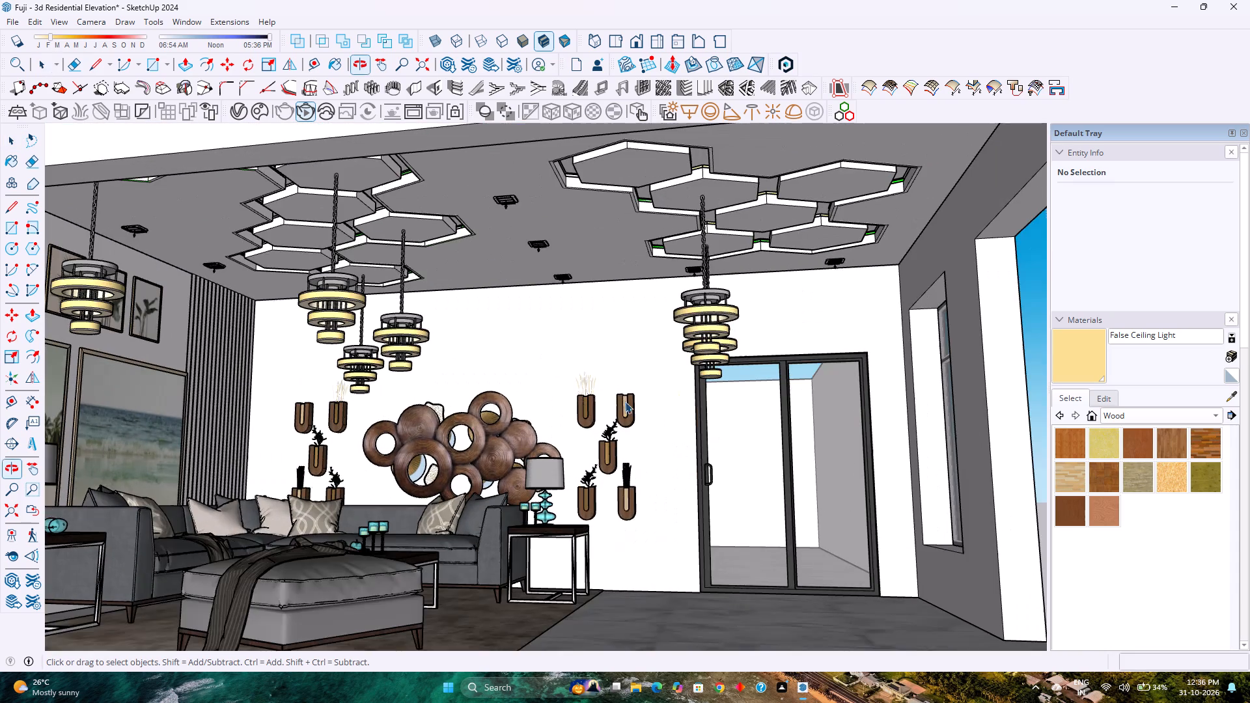
middle_click_drag(625, 402, 600, 388)
scroll(602, 385, "down", 6)
middle_click_drag(602, 383, 734, 433, "shift")
middle_click_drag(734, 429, 682, 417)
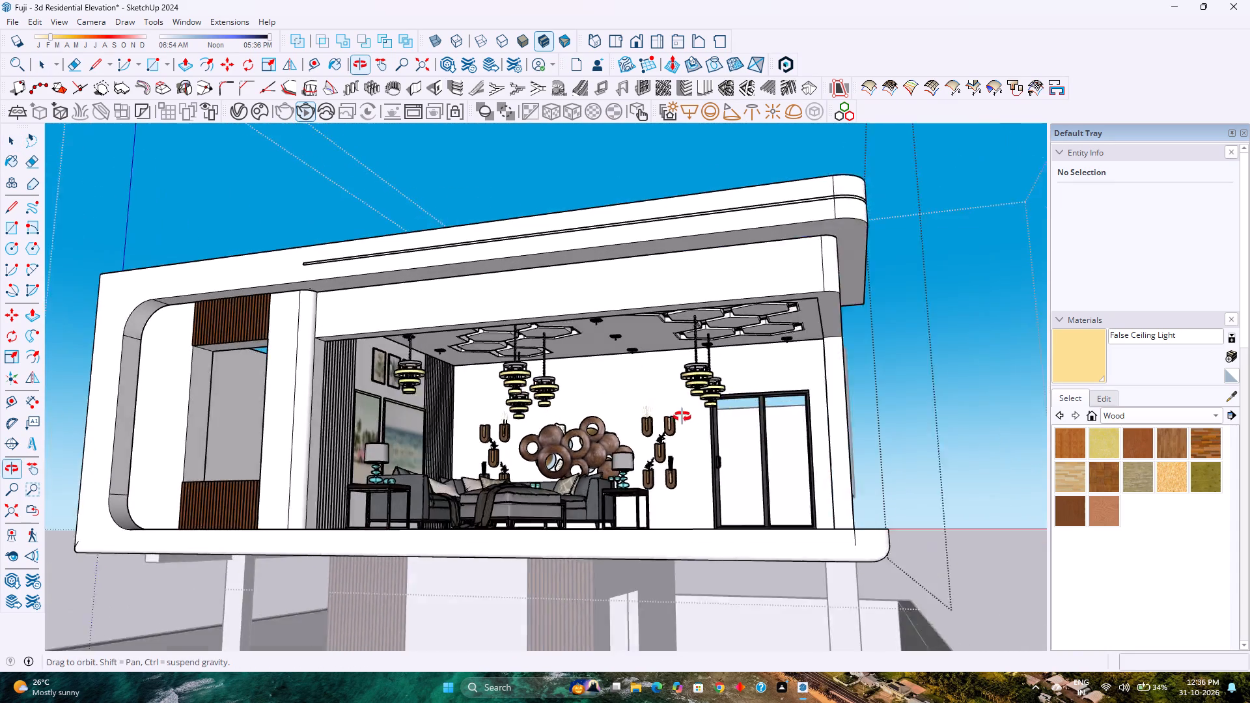
middle_click_drag(682, 417, 673, 416)
middle_click_drag(635, 403, 736, 430, "shift")
scroll(736, 427, "up", 2)
middle_click_drag(735, 427, 665, 420)
middle_click(665, 420)
double_click(364, 333)
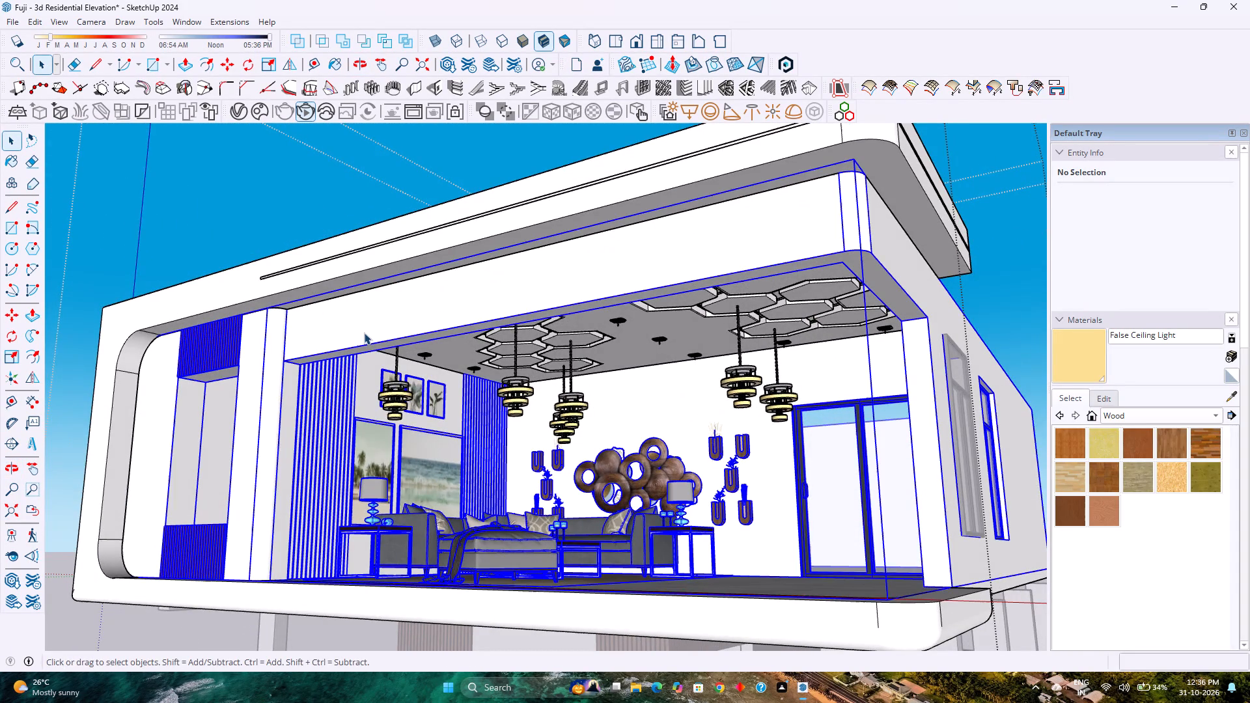
left_click(29, 20)
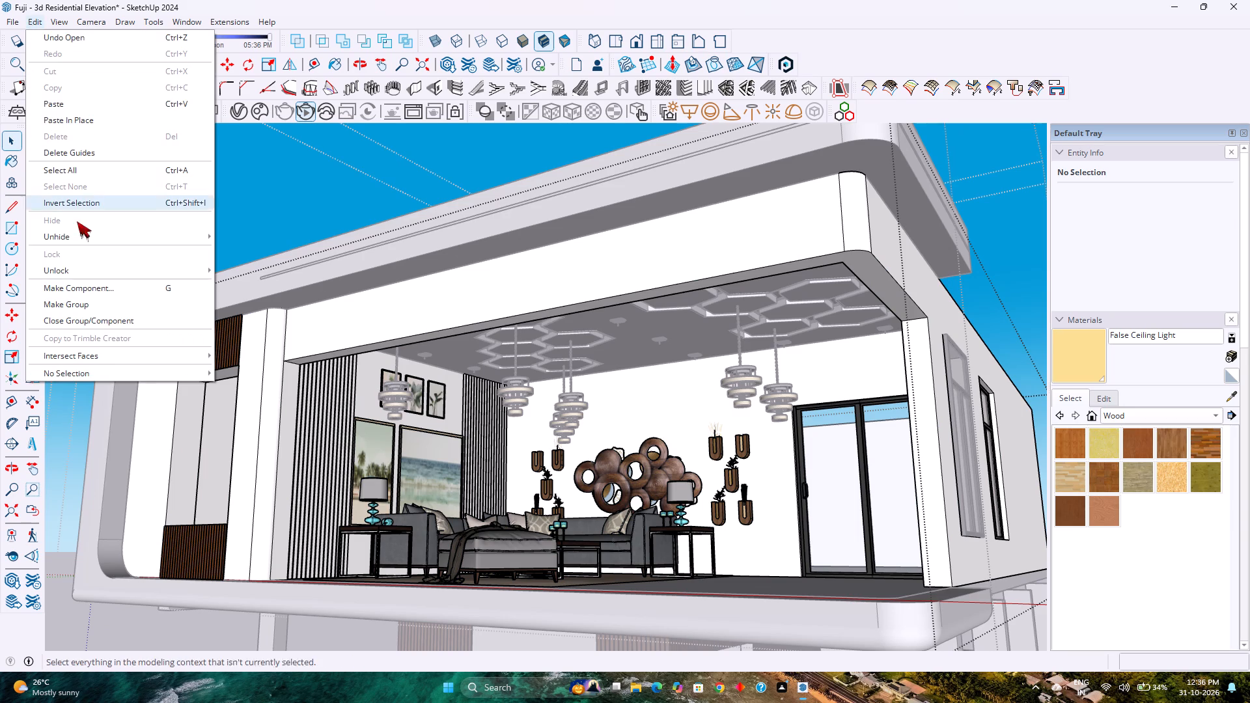
left_click(254, 273)
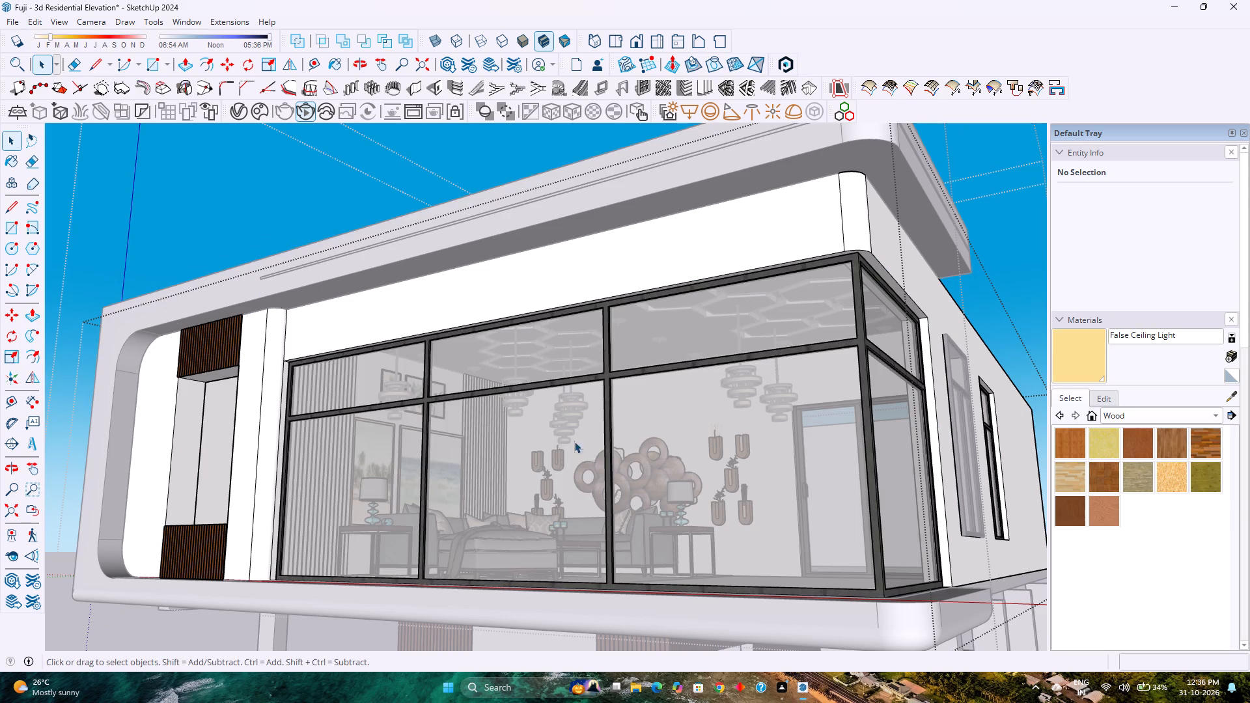
Run a V-Ray interactive render of the glazed living room front and examine the pendant lamps' glow.
scroll(609, 447, "up", 1)
middle_click_drag(609, 447, 706, 469)
scroll(582, 447, "up", 2)
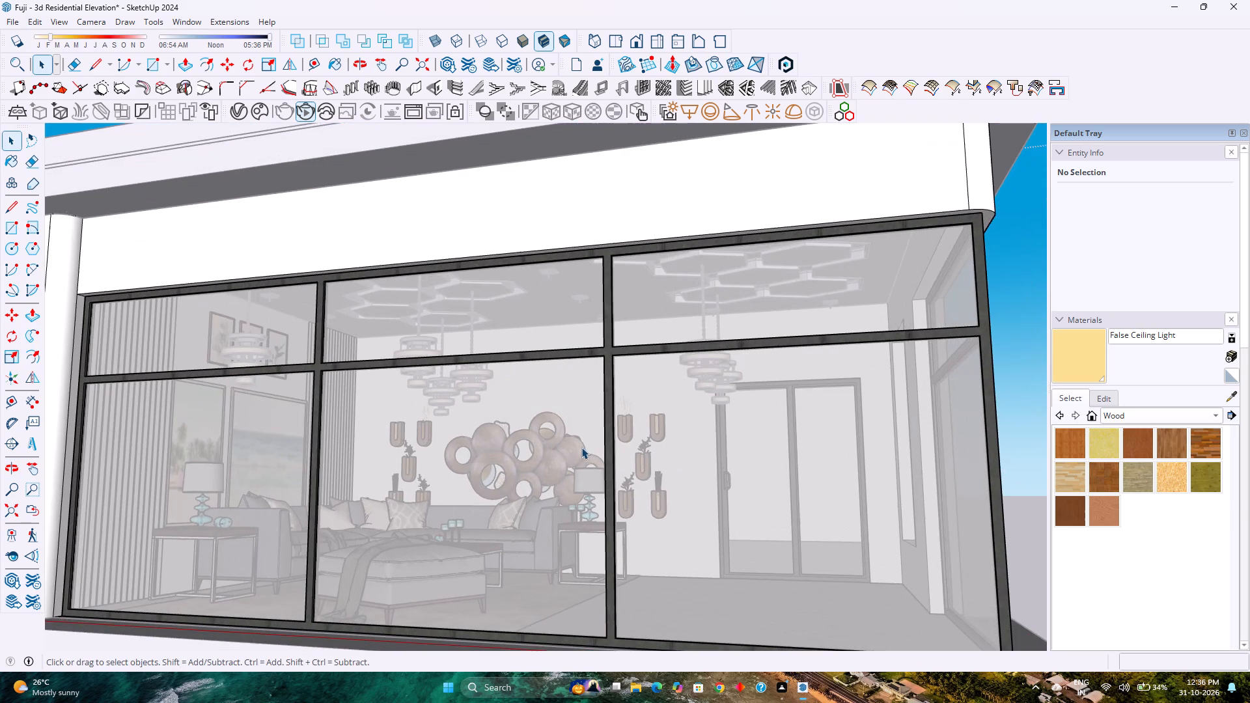
middle_click_drag(575, 446, 547, 441)
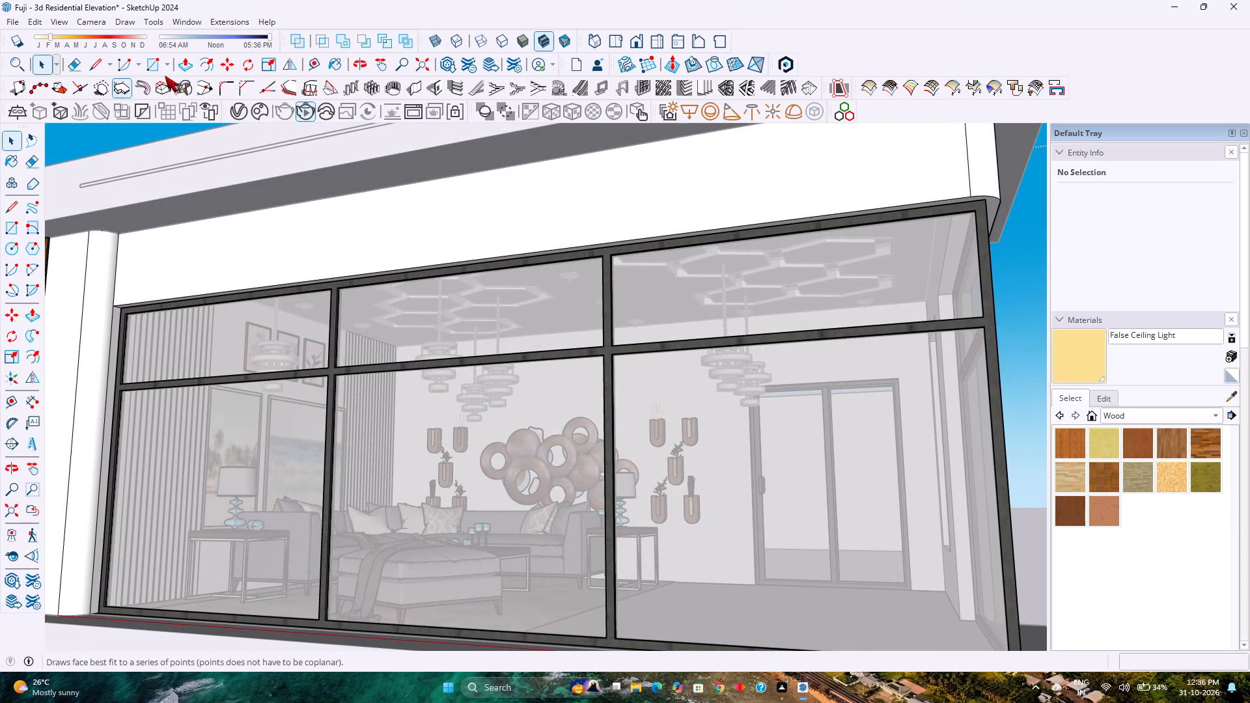
left_click(301, 106)
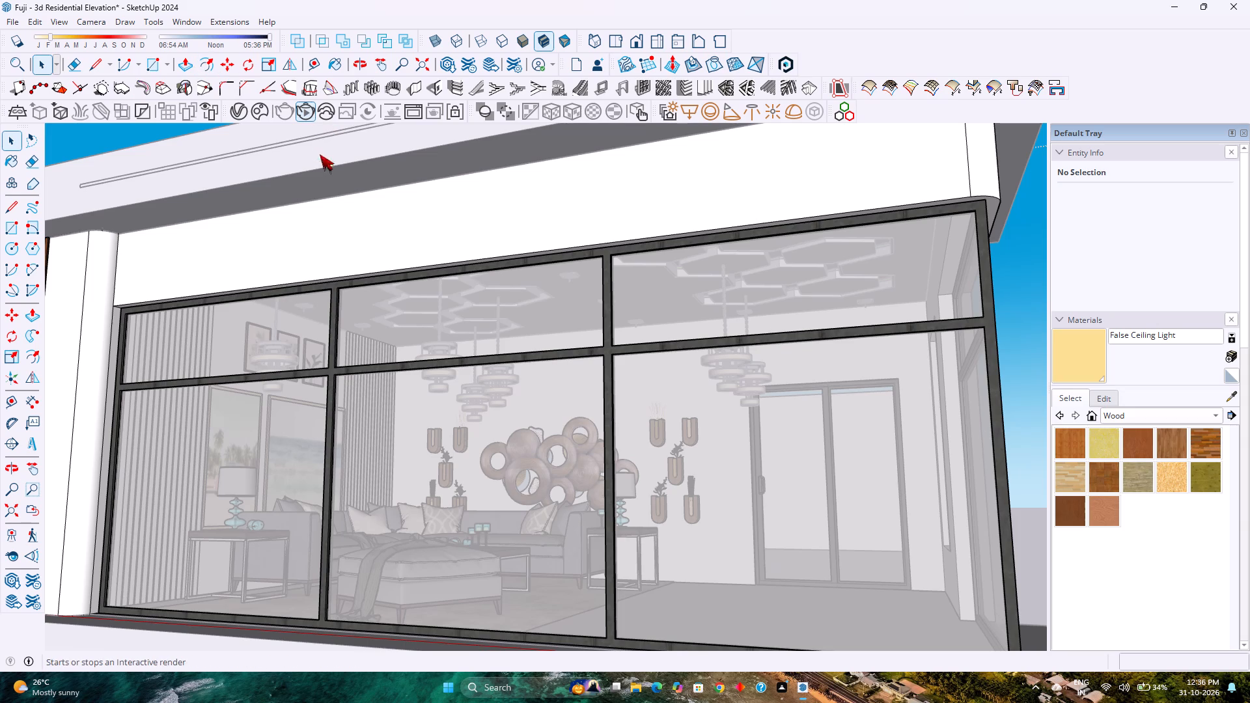
left_click(299, 111)
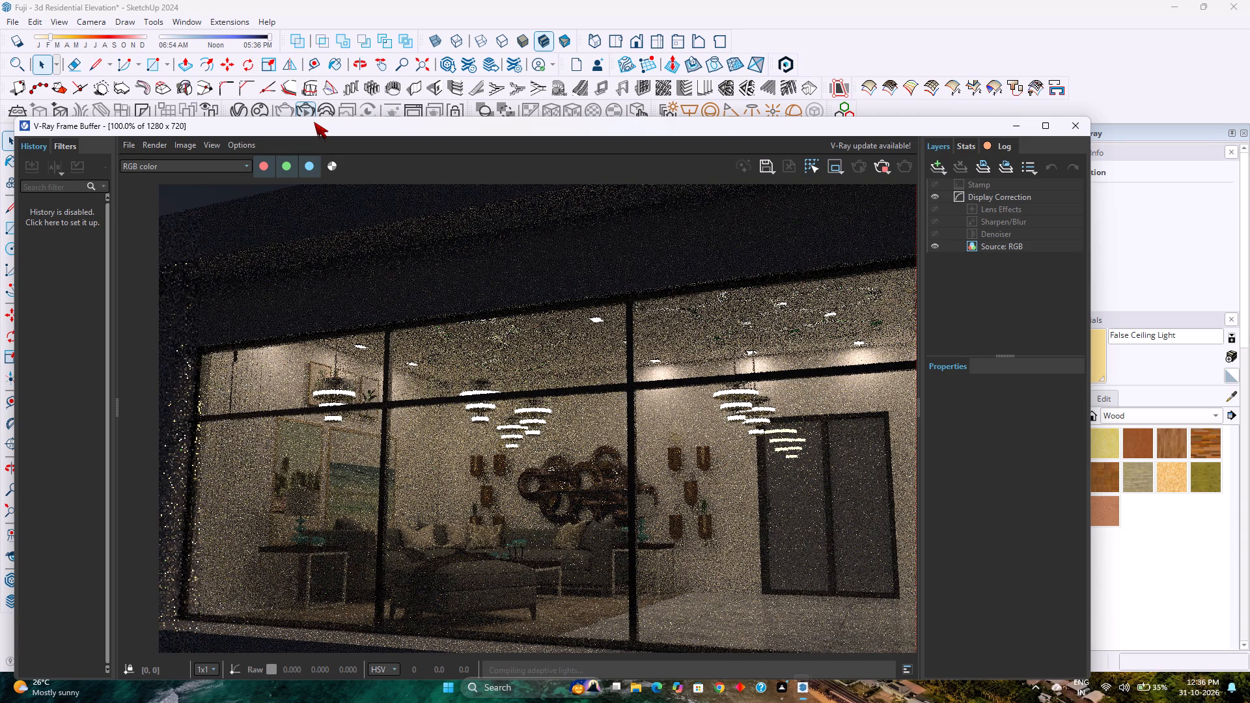
scroll(501, 348, "down", 3)
scroll(500, 348, "up", 2)
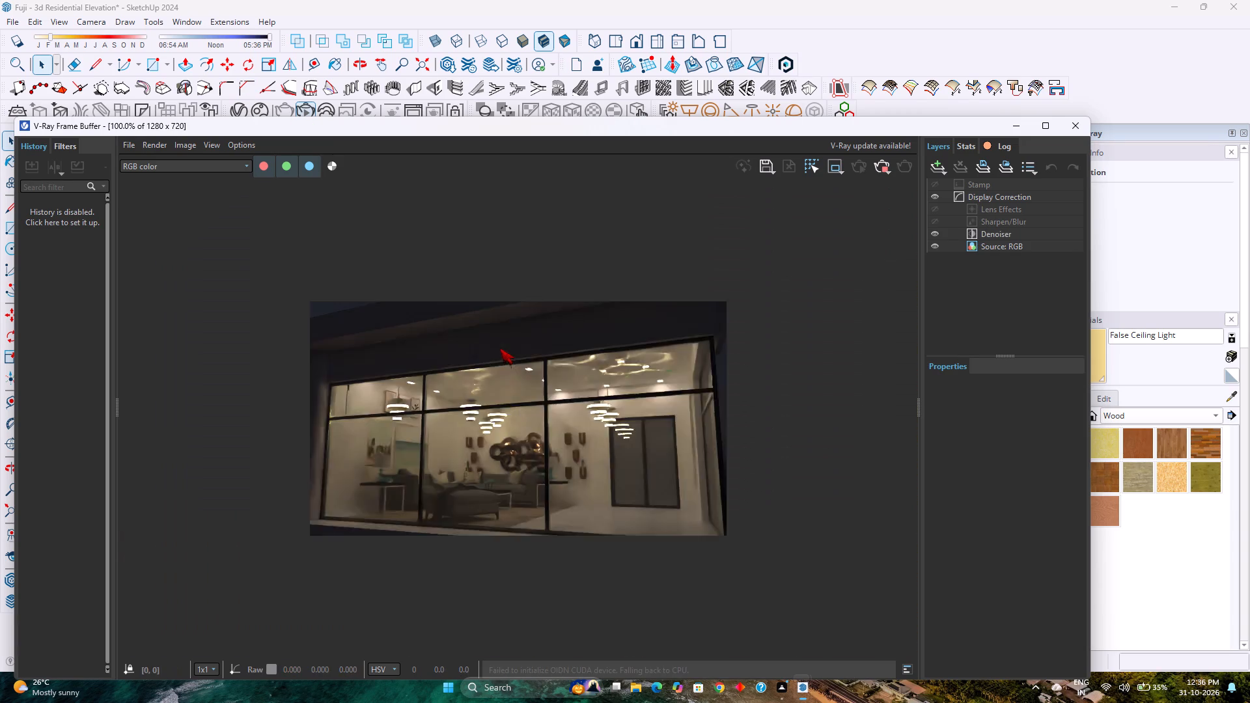
scroll(500, 348, "up", 1)
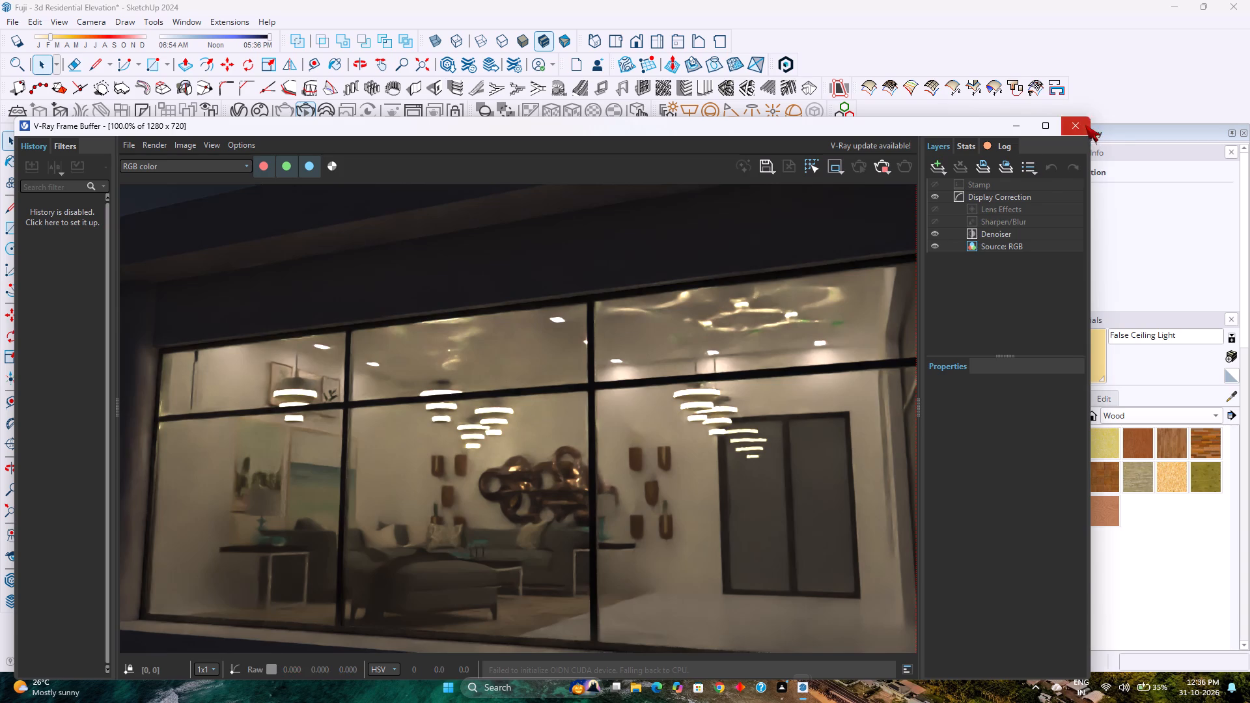
left_click(1085, 125)
Hide the window frame and glass group enclosing the living room's open corner.
scroll(584, 464, "down", 9)
scroll(587, 469, "up", 2)
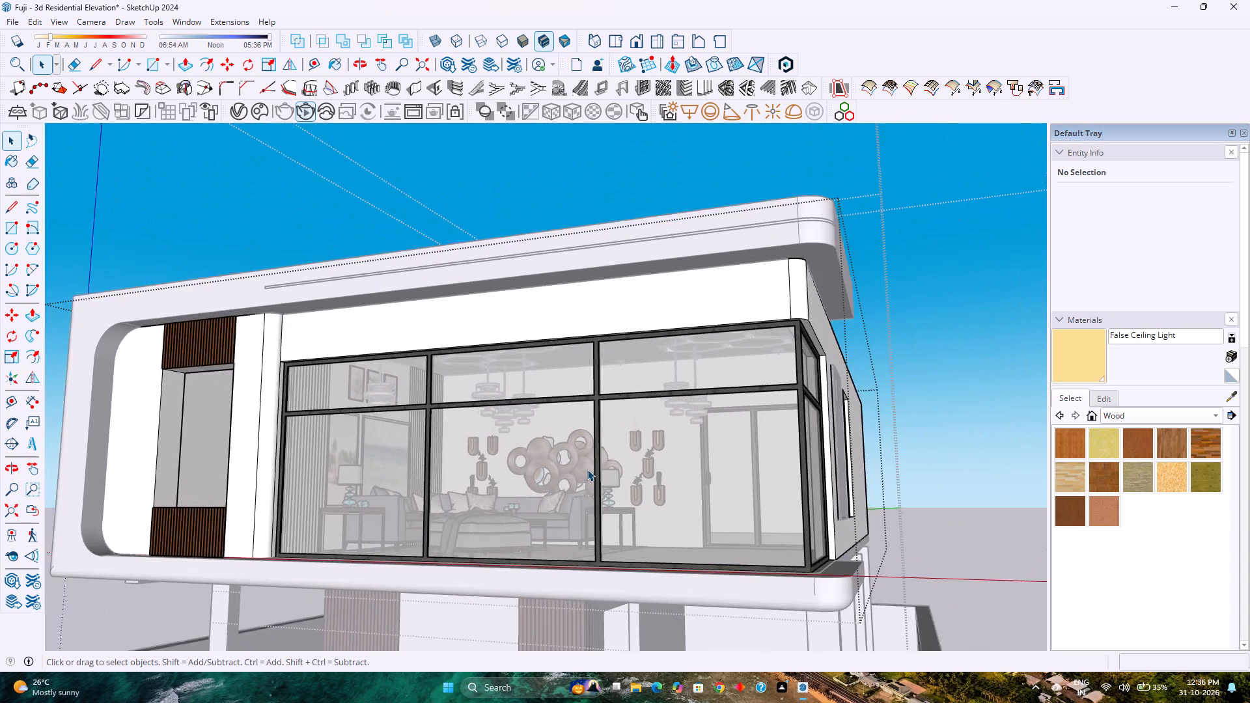
scroll(587, 469, "up", 2)
middle_click_drag(587, 469, 874, 499)
scroll(782, 361, "up", 4)
left_click(777, 362)
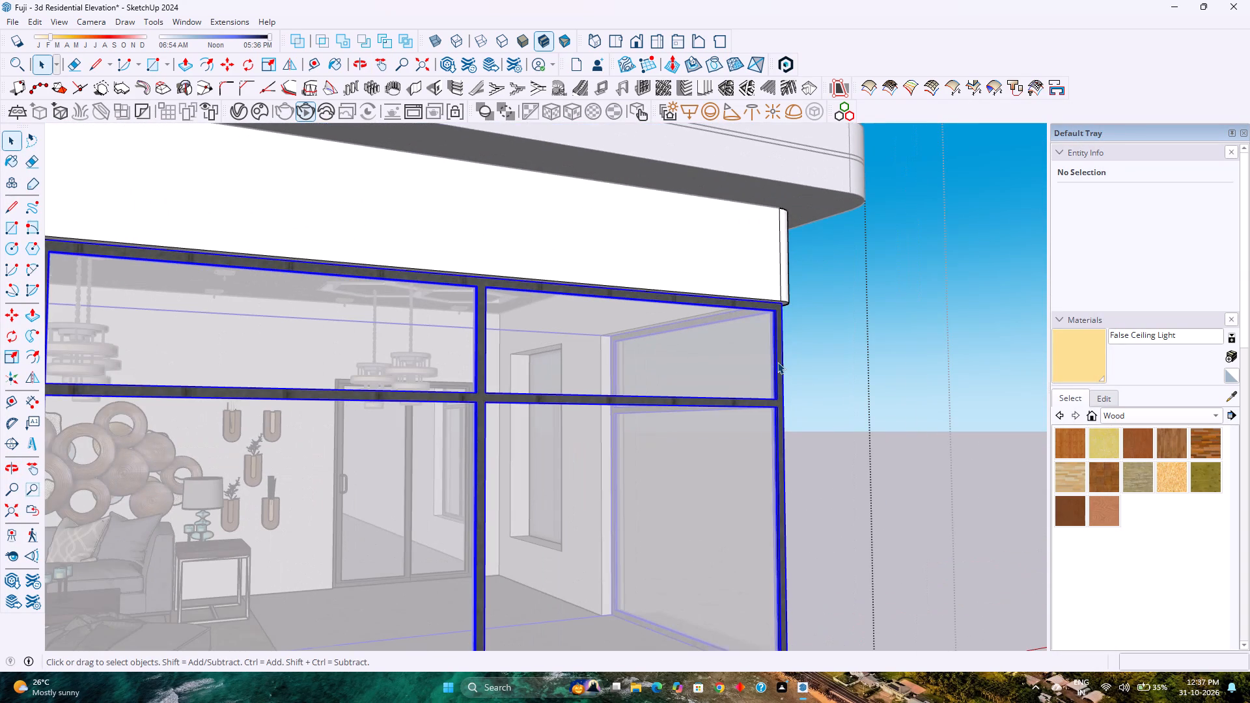
right_click(777, 362)
left_click(812, 54)
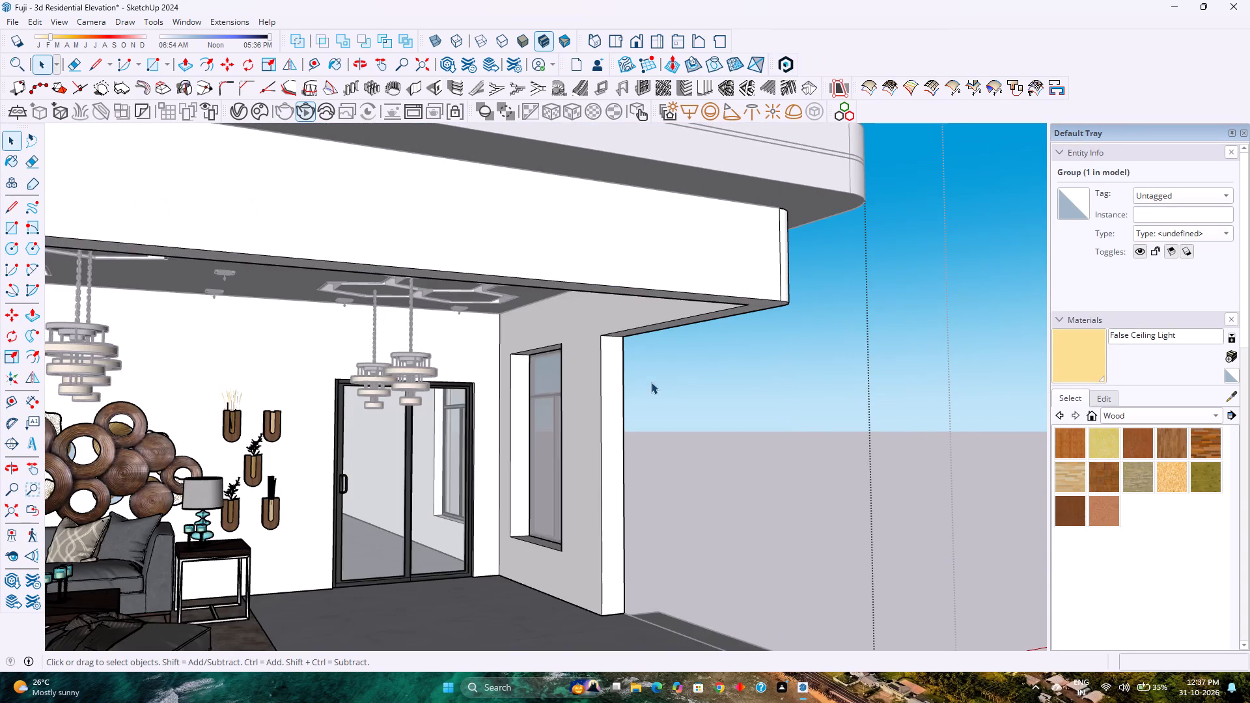
Examine the open living room's furniture, lamps and empty floor area from the front, the corner and the side windows.
scroll(651, 382, "up", 3)
middle_click_drag(651, 382, 746, 383)
middle_click_drag(746, 383, 769, 383)
middle_click_drag(783, 383, 792, 383)
middle_click_drag(798, 383, 809, 381)
scroll(781, 365, "down", 9)
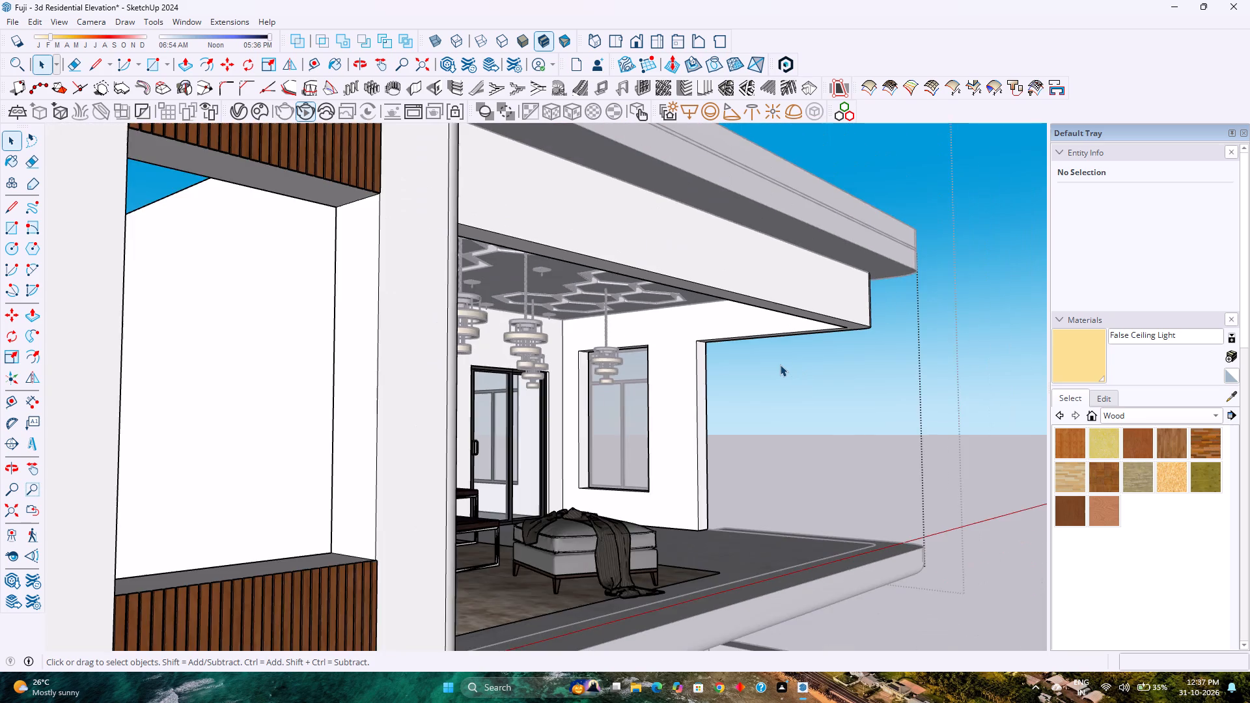
scroll(780, 365, "down", 1)
middle_click(780, 365)
middle_click_drag(780, 365, 651, 391)
middle_click(651, 391)
scroll(651, 383, "down", 7)
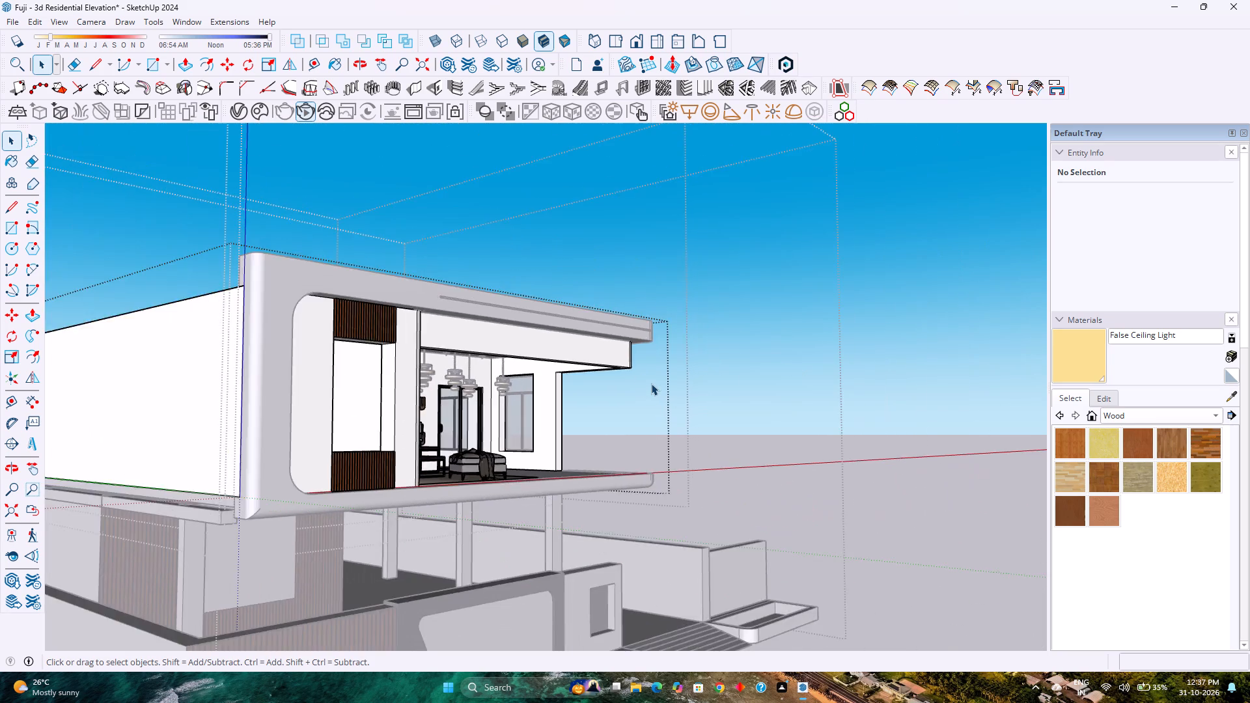
middle_click_drag(650, 383, 424, 450)
middle_click(424, 450)
scroll(421, 446, "down", 3)
scroll(404, 440, "up", 8)
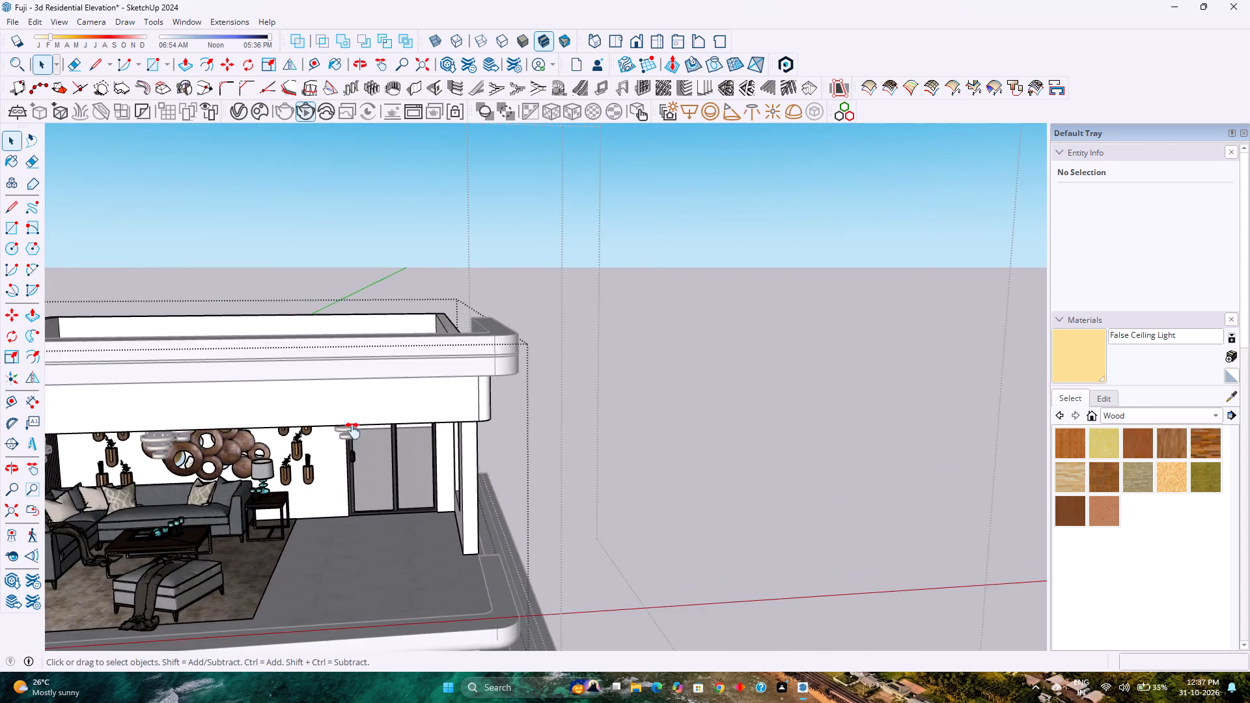
middle_click(353, 431, "shift")
middle_click(351, 430, "shift")
middle_click_drag(350, 428, 383, 377, "shift")
scroll(387, 391, "up", 6)
middle_click_drag(423, 428, 346, 328)
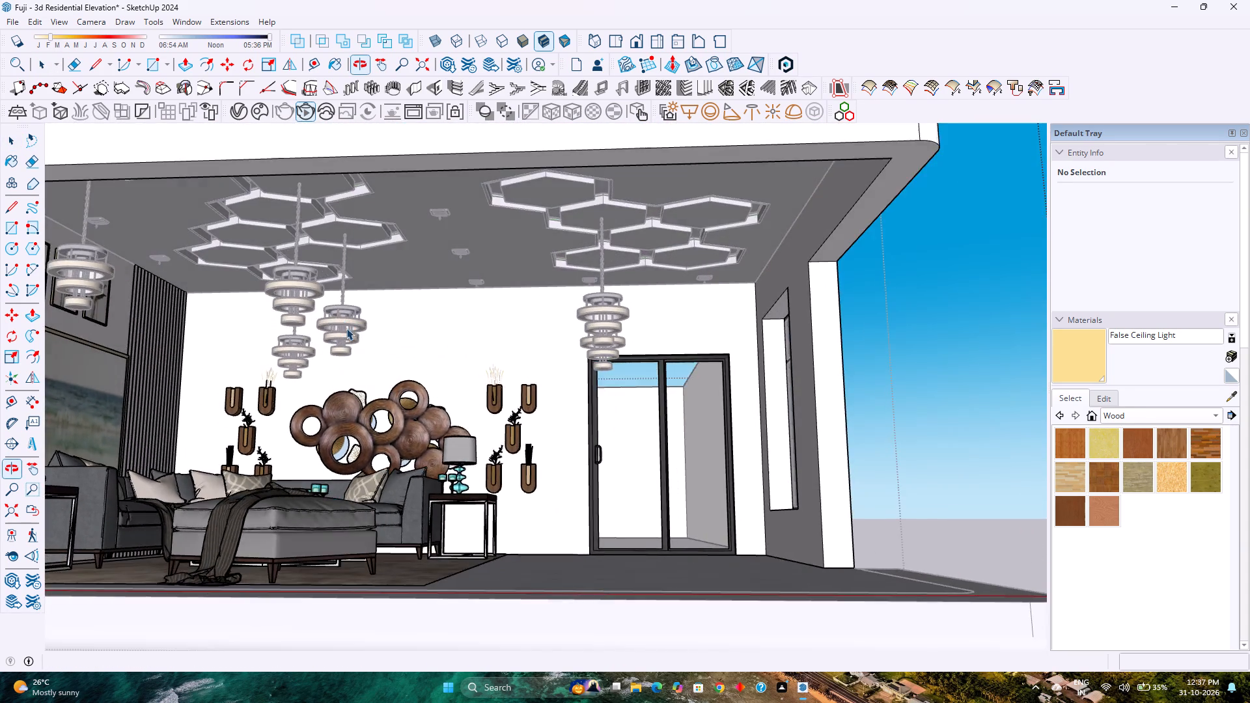
scroll(348, 329, "down", 3)
middle_click_drag(398, 333, 308, 367)
middle_click_drag(227, 407, 484, 317, "shift")
middle_click(486, 316, "shift")
middle_click(492, 316, "shift")
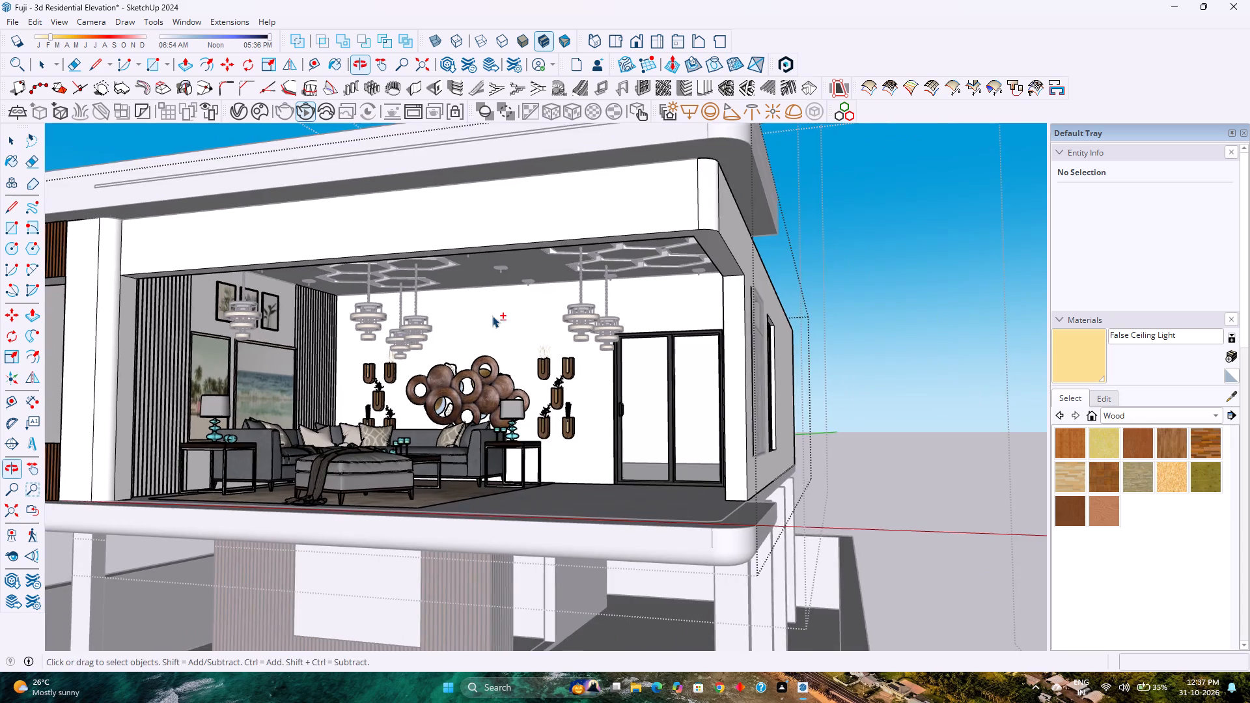
scroll(495, 320, "up", 2)
middle_click_drag(495, 320, 299, 357)
middle_click_drag(299, 357, 546, 267, "shift")
scroll(546, 276, "up", 1)
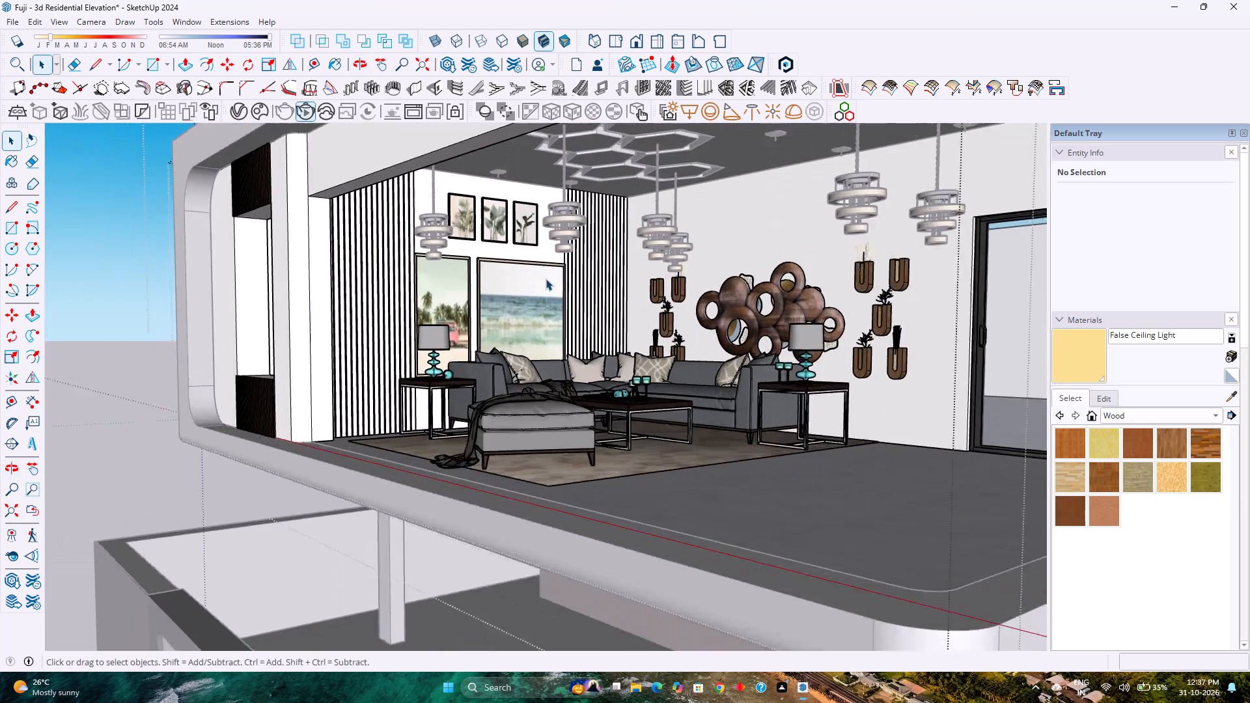
scroll(546, 279, "up", 2)
middle_click_drag(545, 282, 482, 290)
middle_click(481, 290)
middle_click_drag(477, 291, 471, 292)
middle_click(467, 292)
middle_click(467, 292)
scroll(467, 292, "up", 1)
scroll(467, 292, "down", 4)
scroll(488, 339, "up", 2)
middle_click(488, 339)
scroll(484, 339, "down", 3)
middle_click(484, 339)
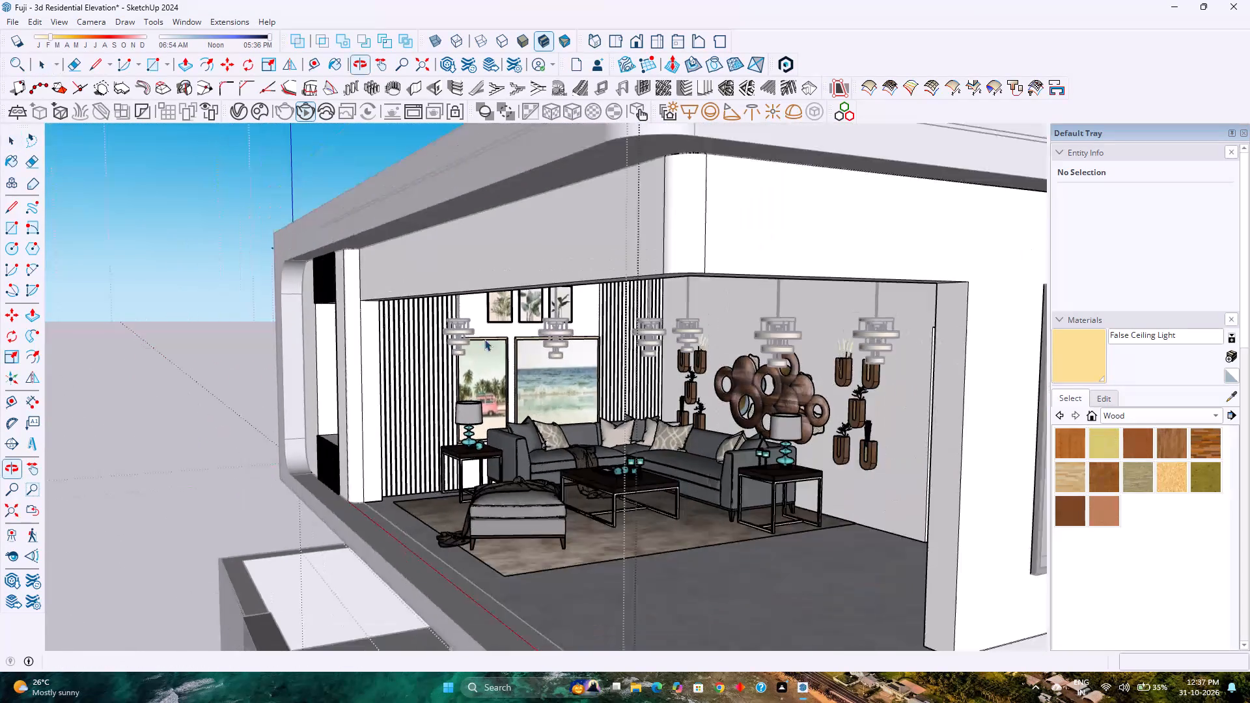
scroll(484, 339, "down", 4)
middle_click_drag(477, 345, 316, 326)
scroll(212, 321, "up", 7)
middle_click_drag(212, 321, 229, 314)
scroll(230, 312, "down", 2)
middle_click_drag(230, 312, 277, 296, "shift")
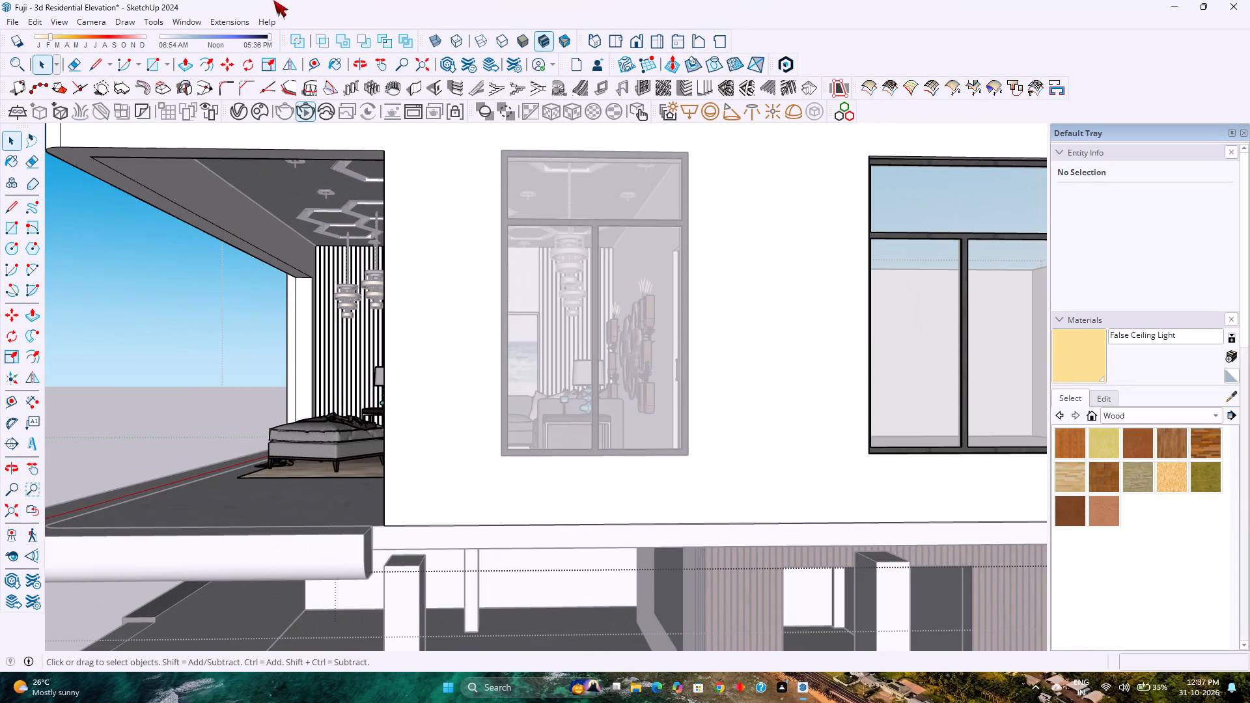
Open 3D Warehouse to look for additional models.
left_click(196, 22)
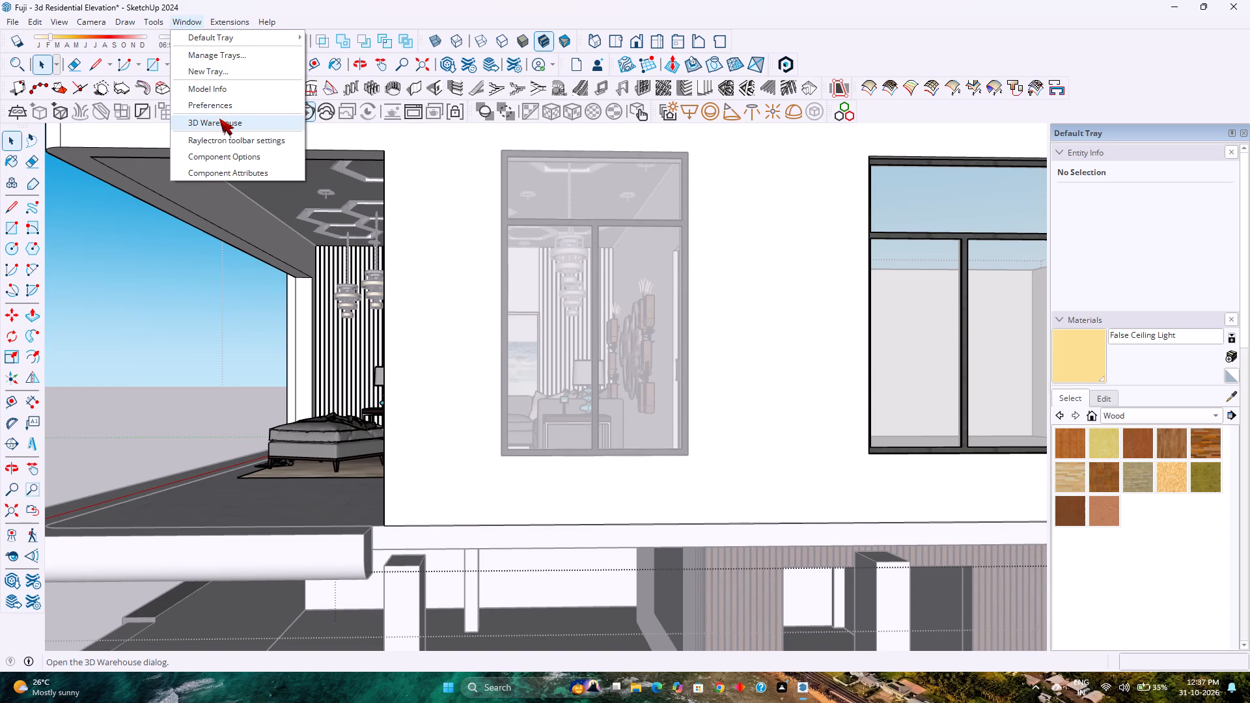
left_click(219, 119)
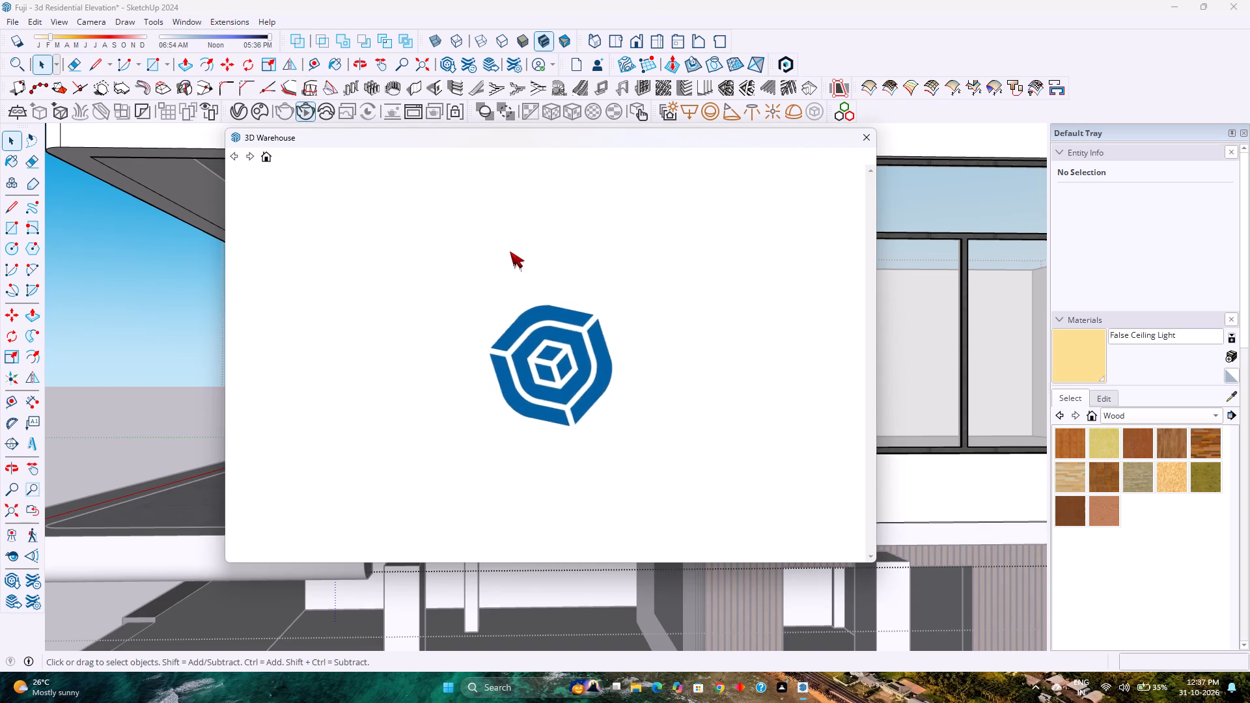
Search 3D Warehouse for living room curtains.
left_click(544, 188)
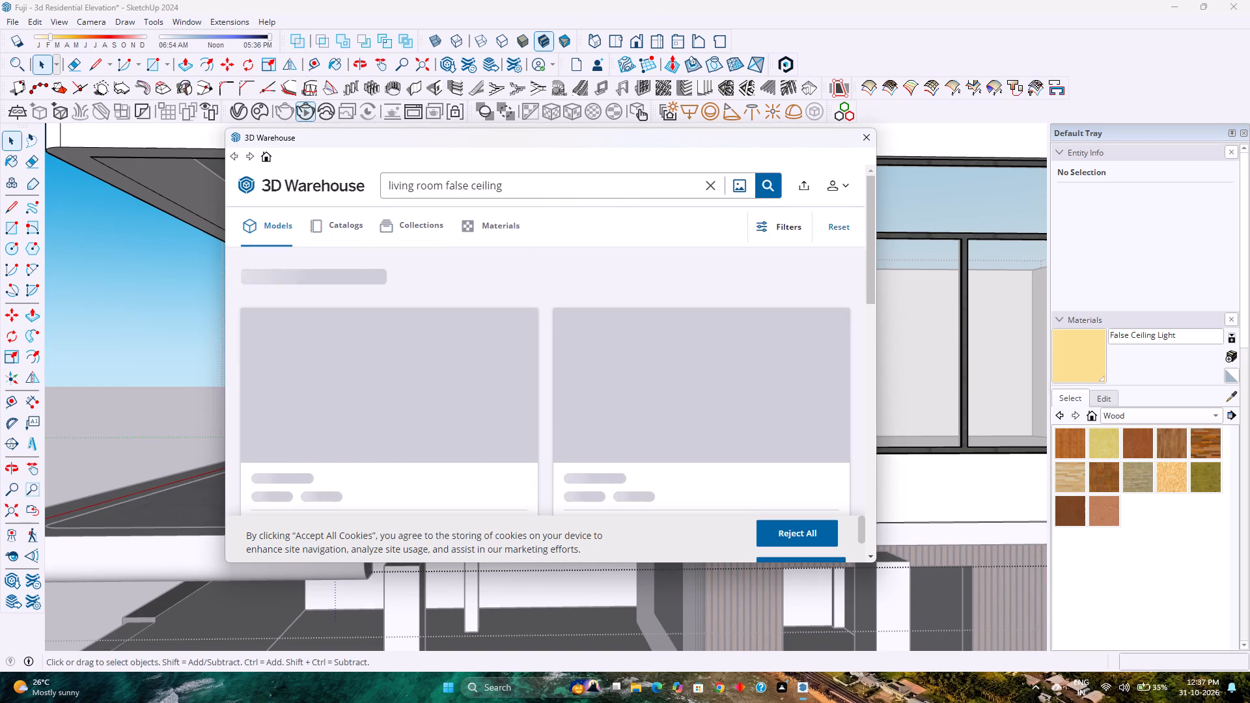
key("BackSpace")
key("BackSpace")
key("BackSpace")
key("BackSpace")
key("BackSpace")
key("BackSpace")
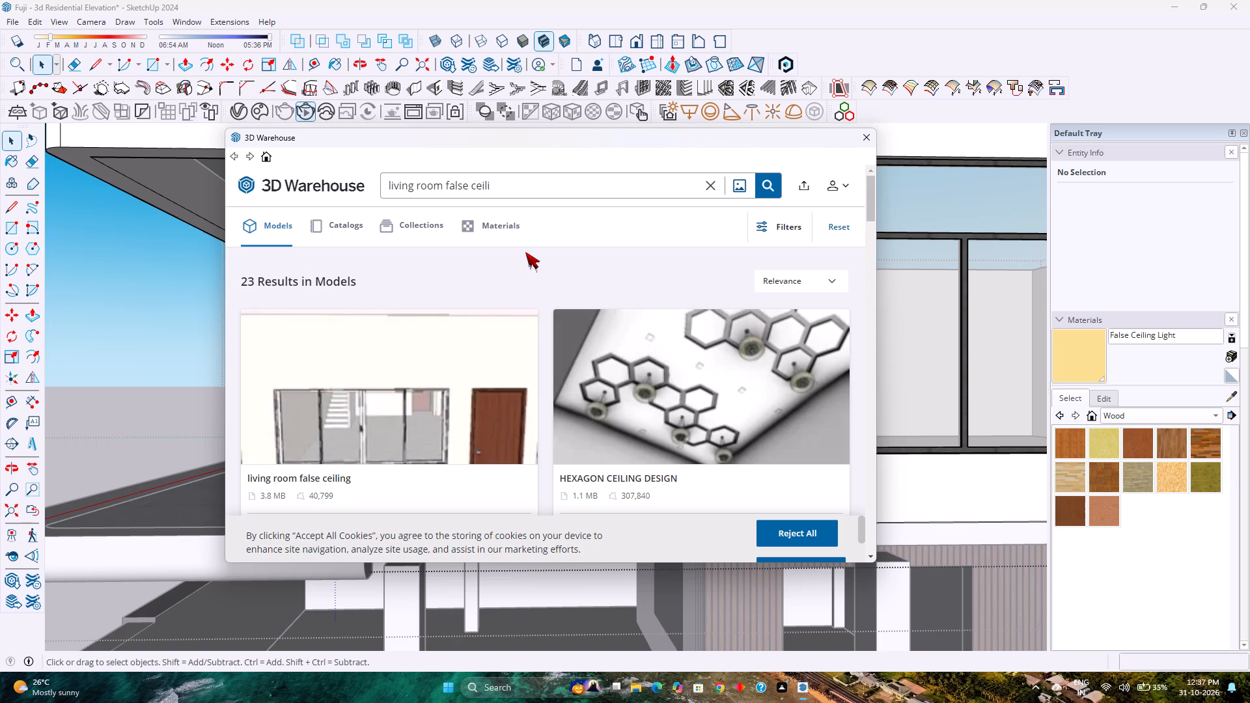
key("BackSpace")
key("BackSpace")
key("BackSpace")
key("BackSpace")
key("BackSpace")
key("BackSpace")
key("BackSpace")
type("curtains")
key("Return")
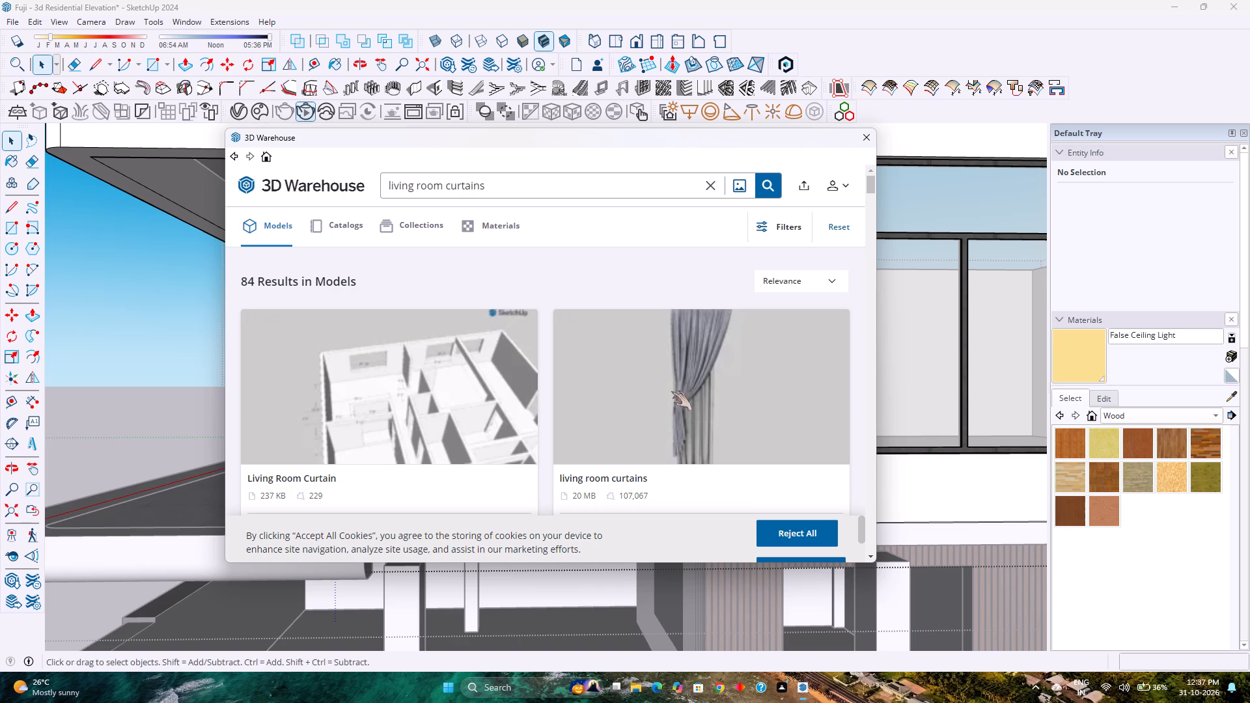
Browse the living room curtain results for a model that suits the room.
scroll(665, 395, "down", 6)
scroll(622, 367, "up", 2)
scroll(622, 367, "down", 3)
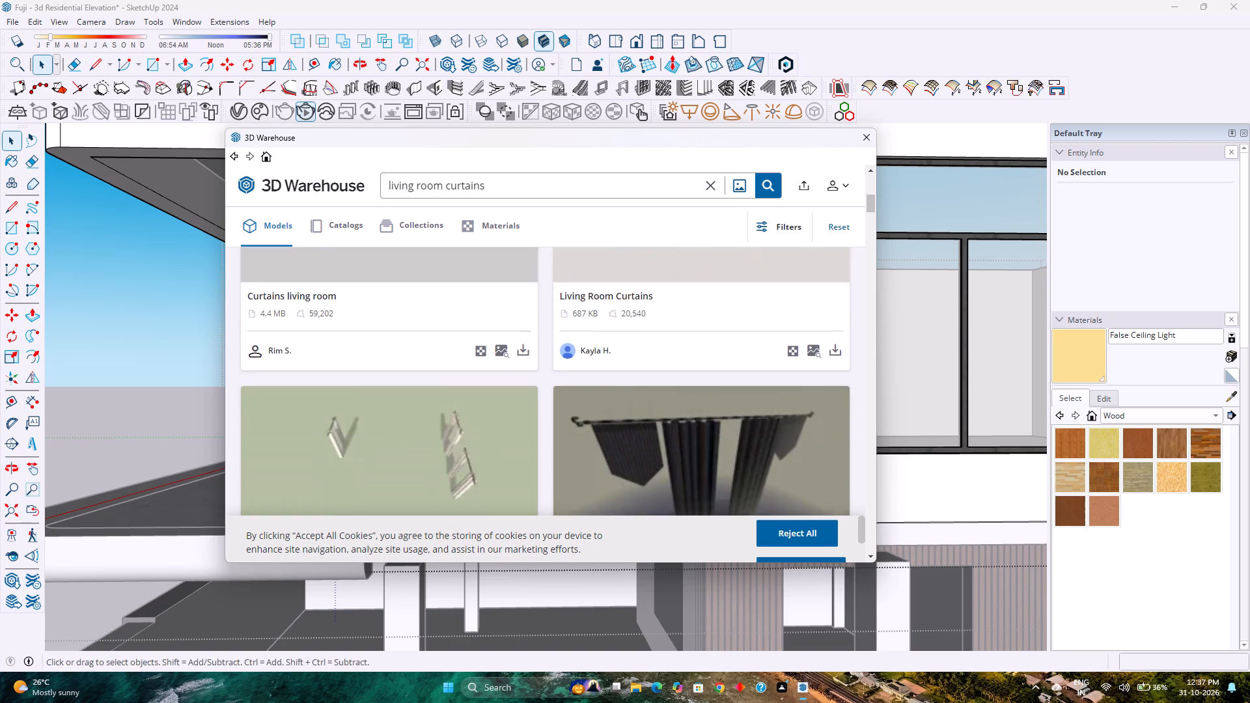
scroll(622, 367, "down", 7)
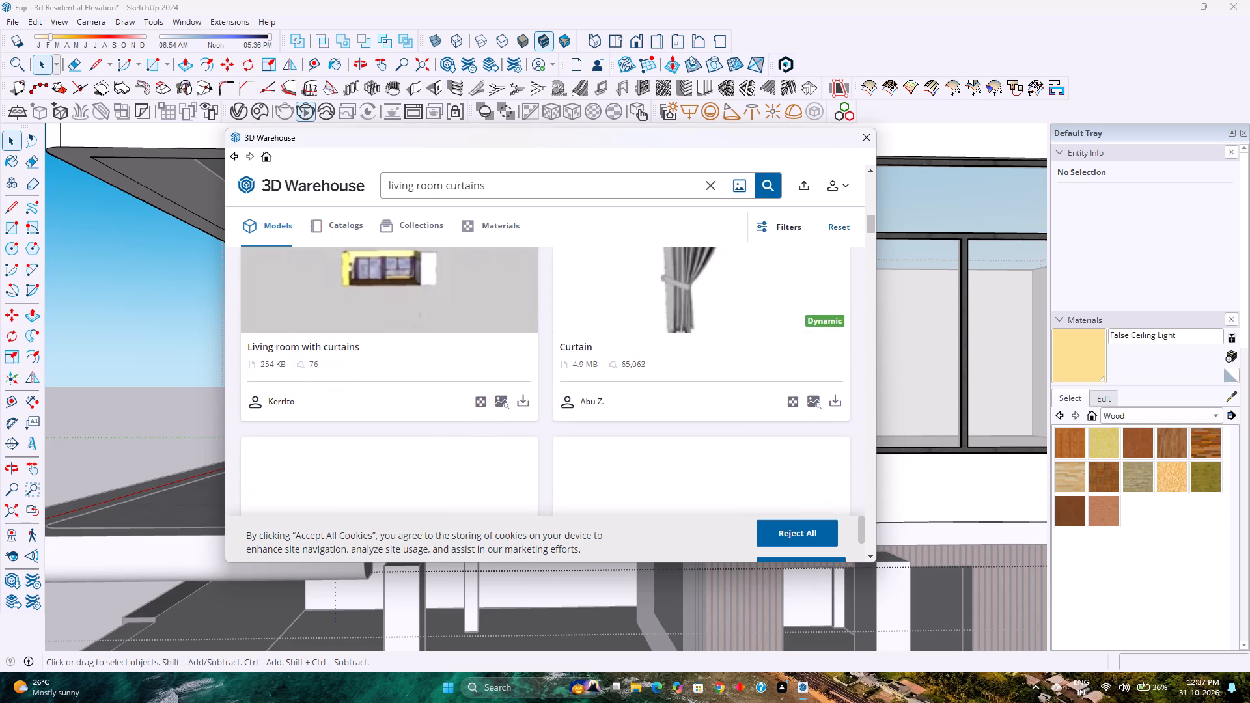
scroll(622, 367, "down", 5)
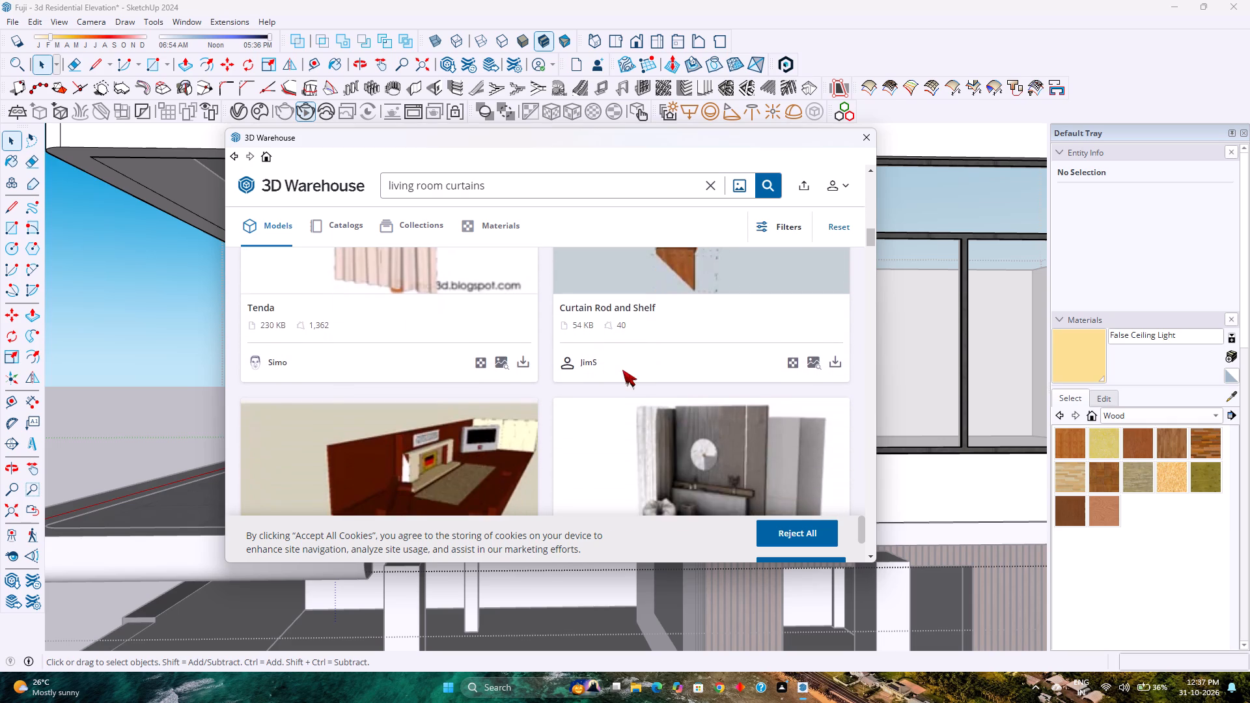
scroll(622, 370, "down", 5)
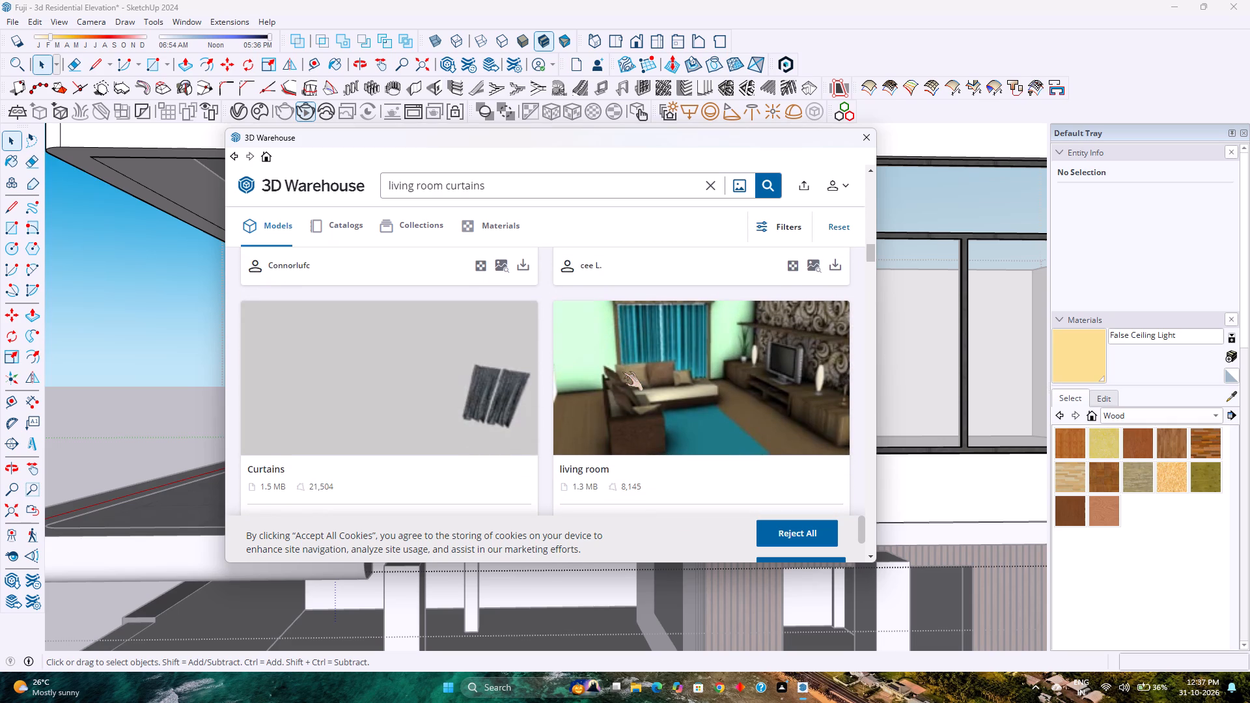
scroll(622, 372, "down", 6)
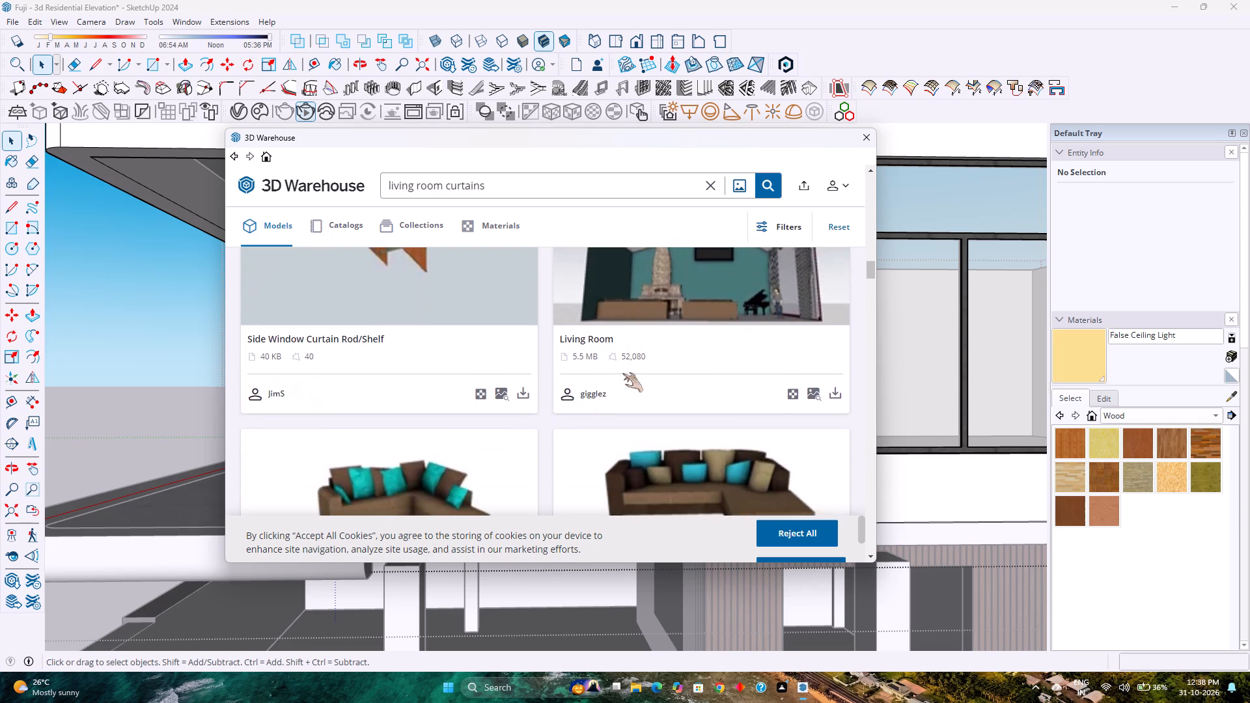
scroll(622, 373, "down", 7)
scroll(622, 374, "up", 1)
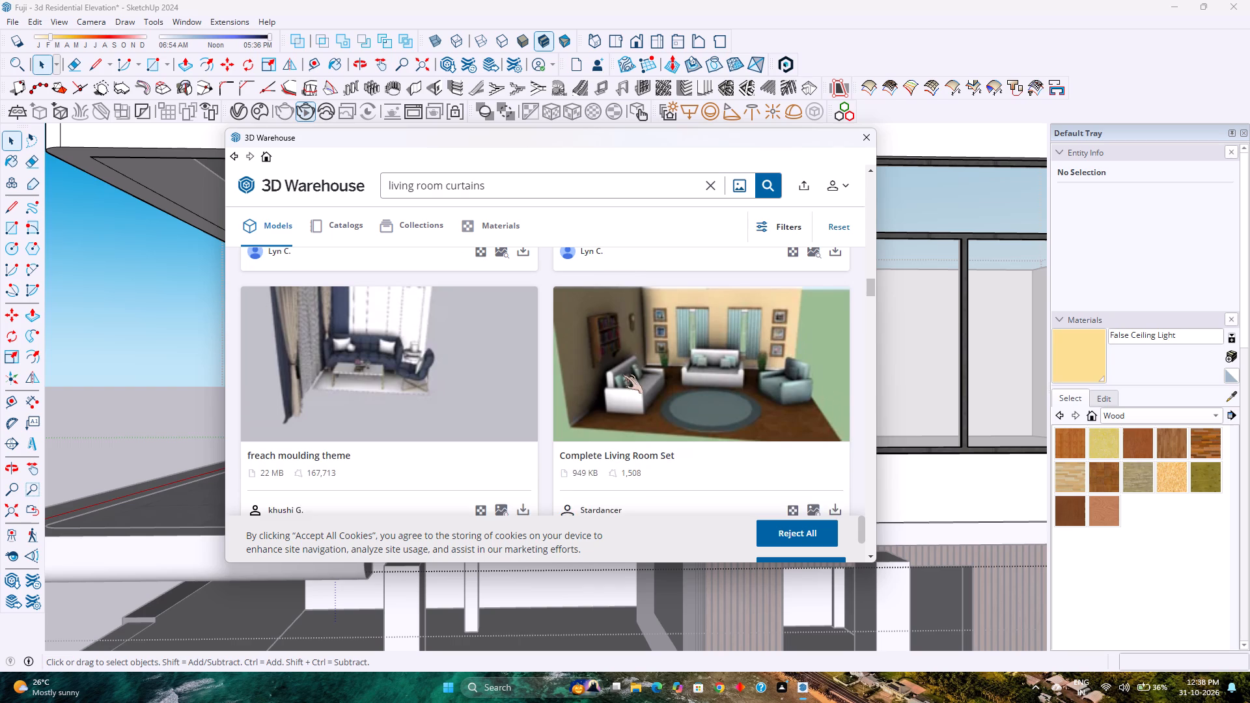
scroll(622, 374, "down", 4)
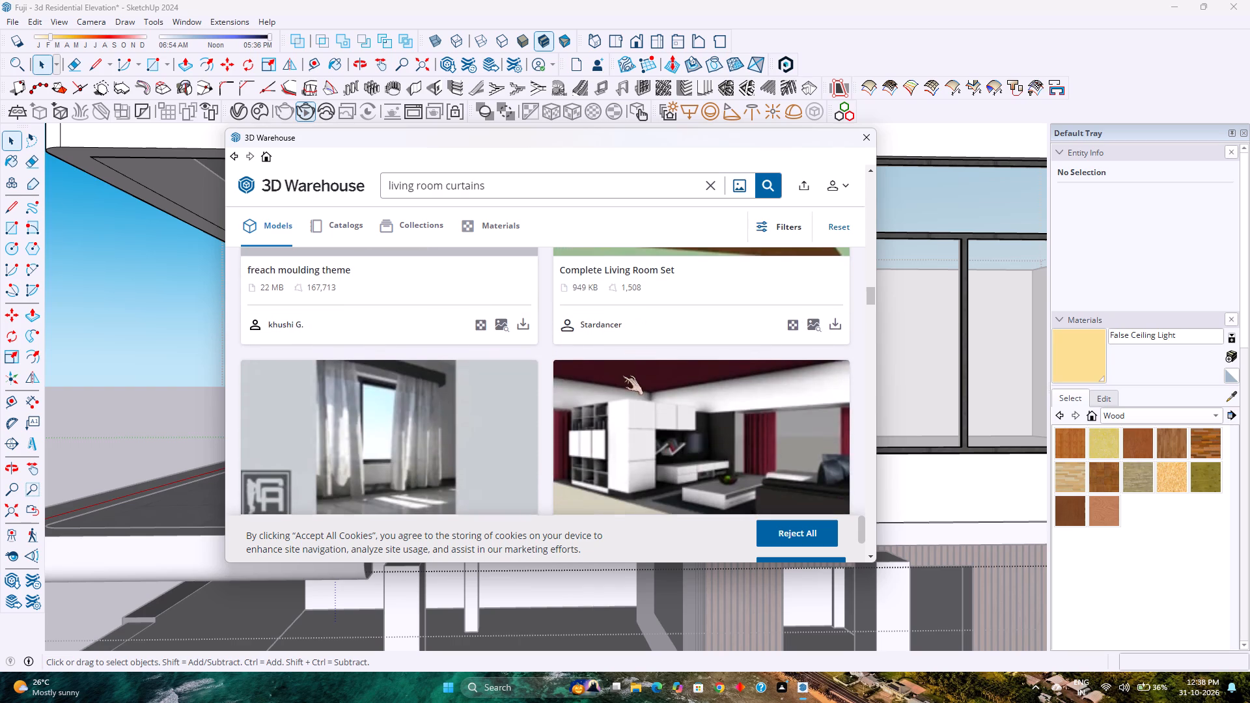
scroll(622, 376, "down", 8)
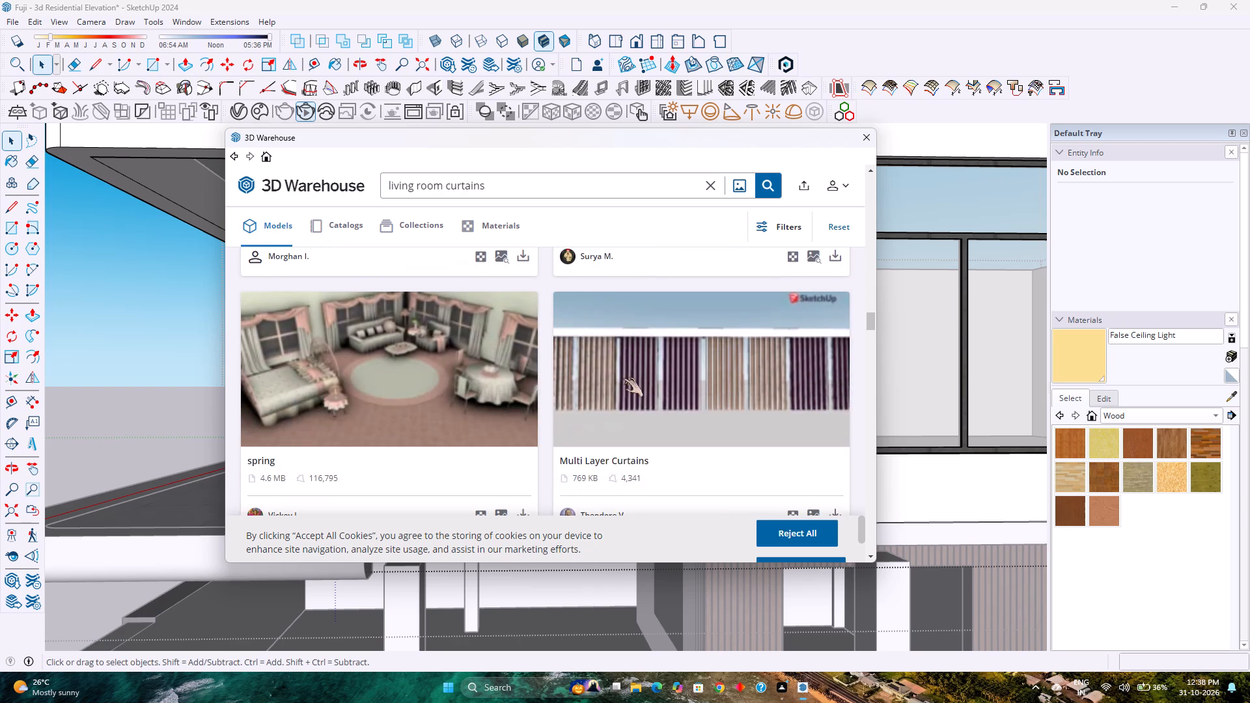
scroll(622, 378, "down", 3)
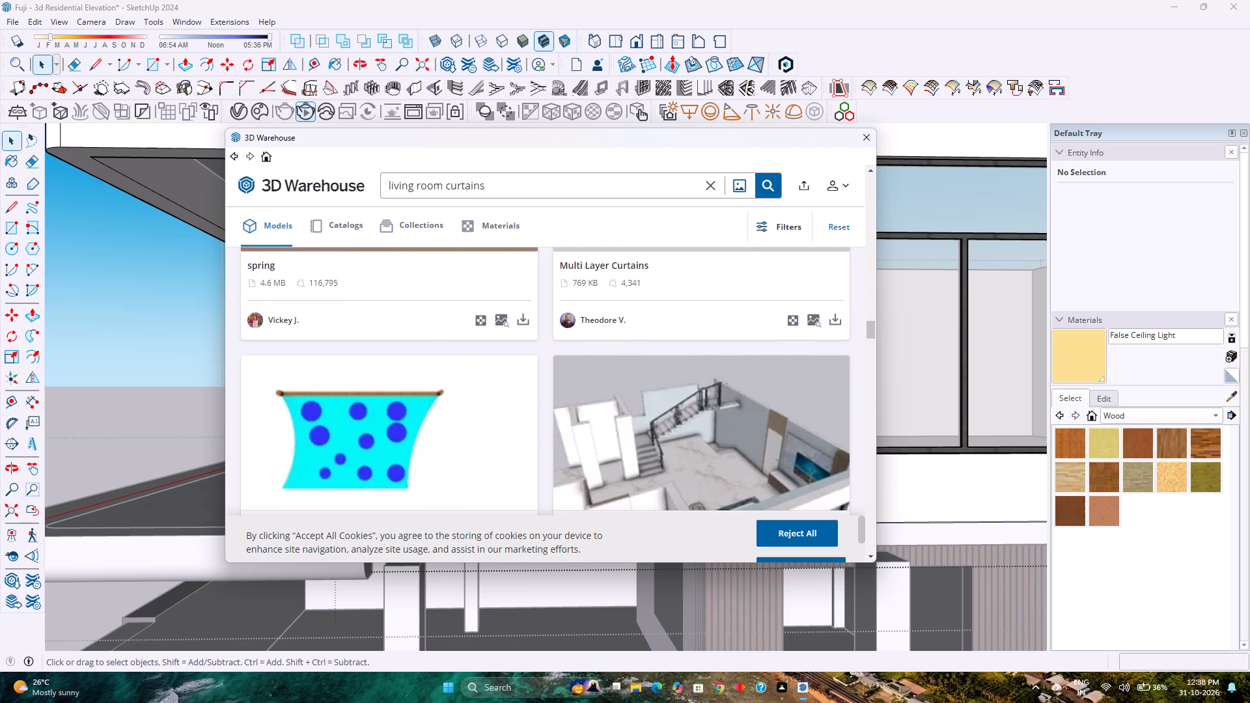
Broaden the model search to curtains only.
left_click(445, 187)
key("BackSpace")
key("BackSpace")
key("BackSpace")
key("BackSpace")
key("BackSpace")
key("BackSpace")
key("BackSpace")
key("BackSpace")
key("BackSpace")
key("BackSpace")
key("BackSpace")
key("BackSpace")
key("BackSpace")
key("BackSpace")
key("BackSpace")
key("BackSpace")
key("BackSpace")
key("BackSpace")
key("BackSpace")
key("BackSpace")
key("Return")
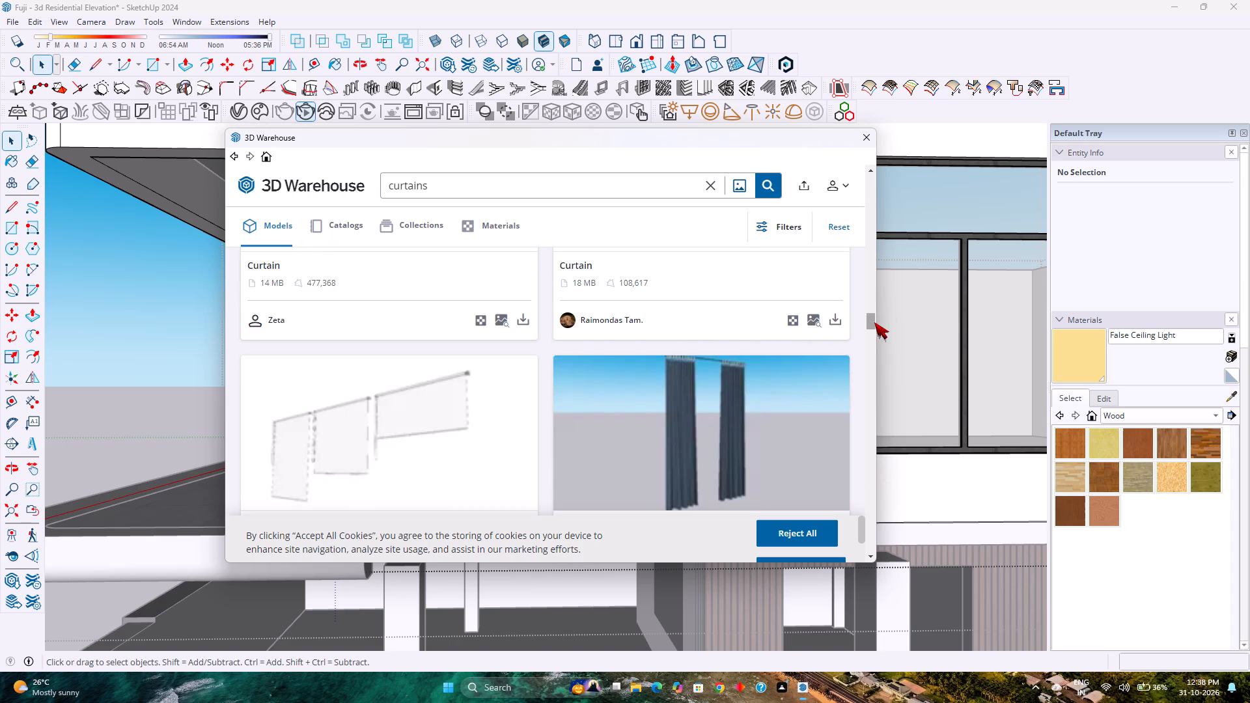
Browse the curtain results and load the 4.8 MB Curtain model directly into the open project.
left_click_drag(874, 325, 858, 173)
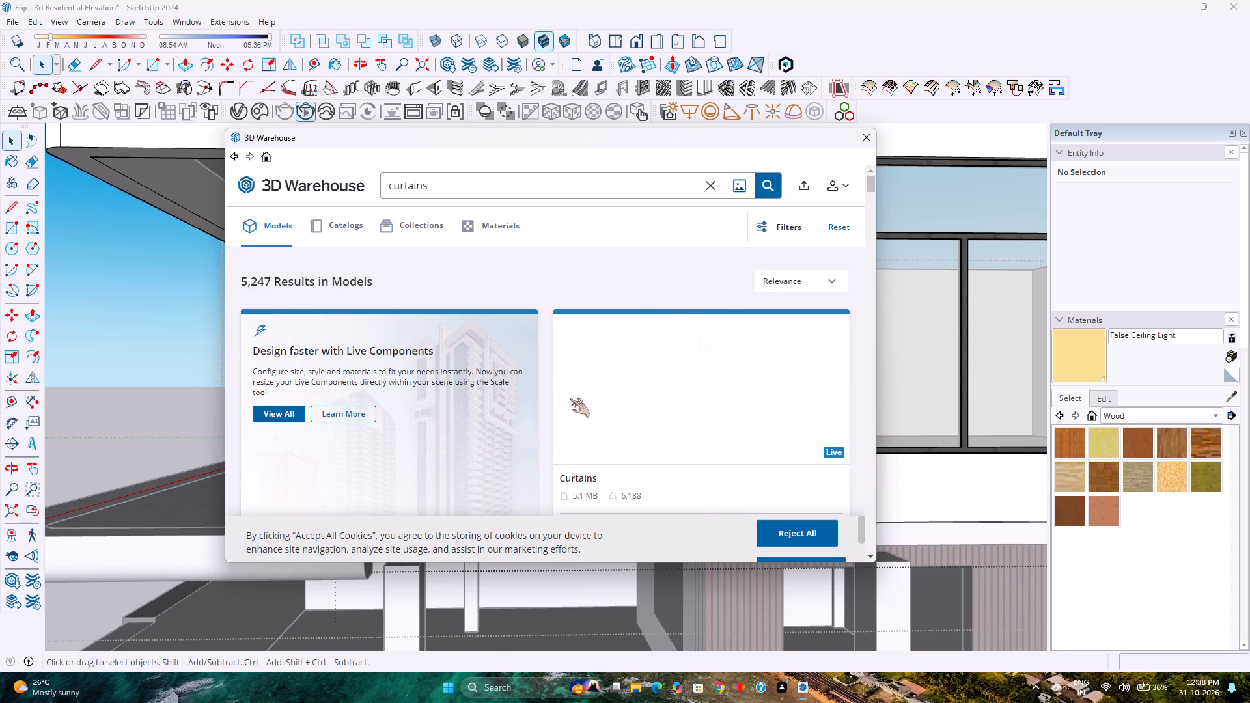
scroll(640, 270, "down", 4)
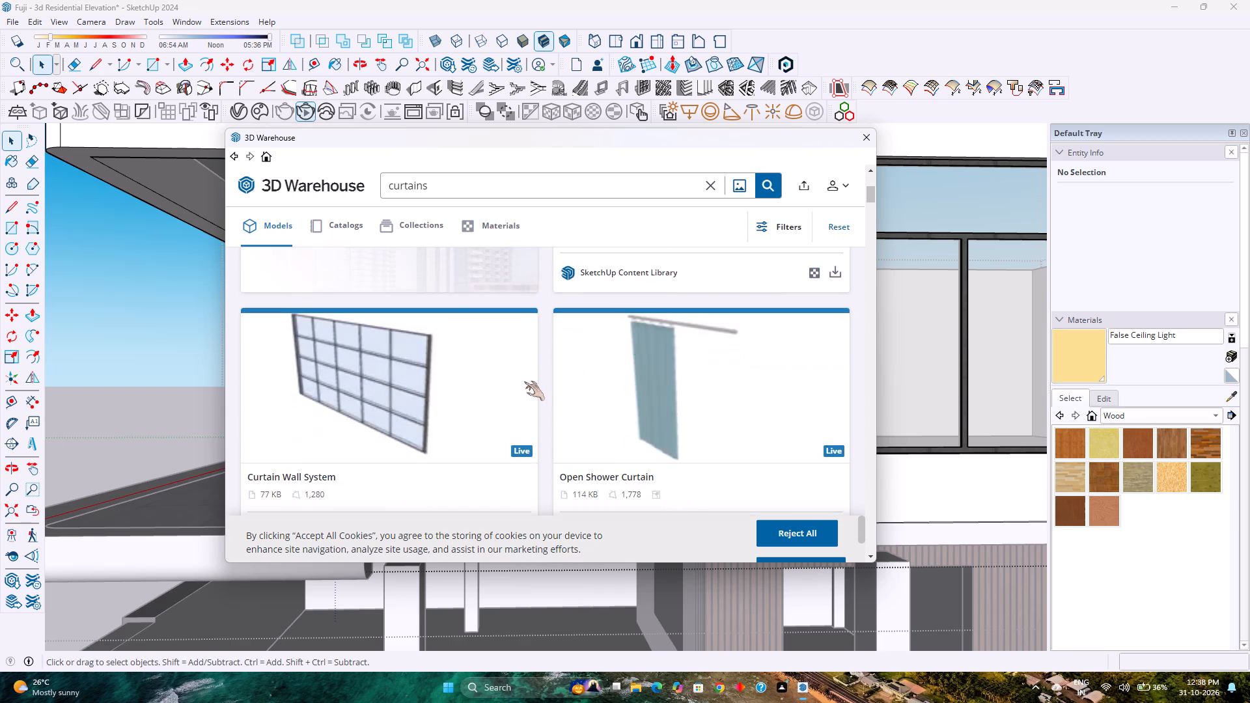
scroll(524, 381, "down", 4)
scroll(540, 438, "down", 2)
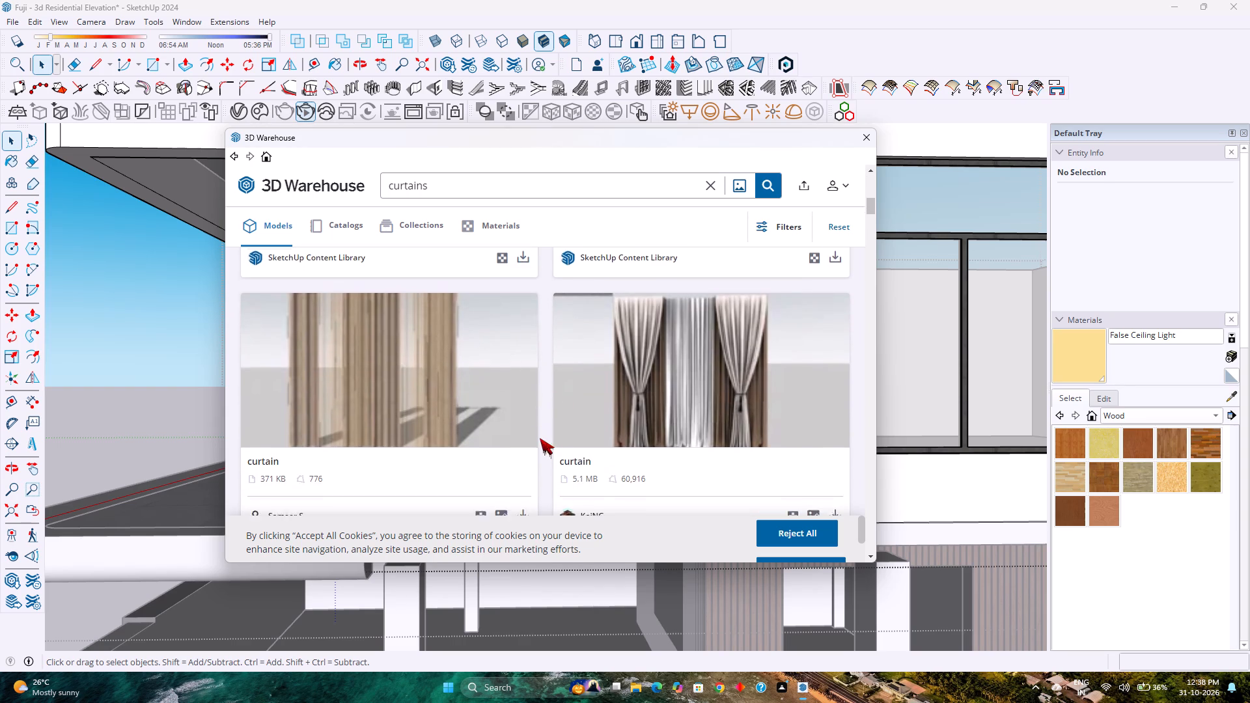
scroll(540, 438, "down", 4)
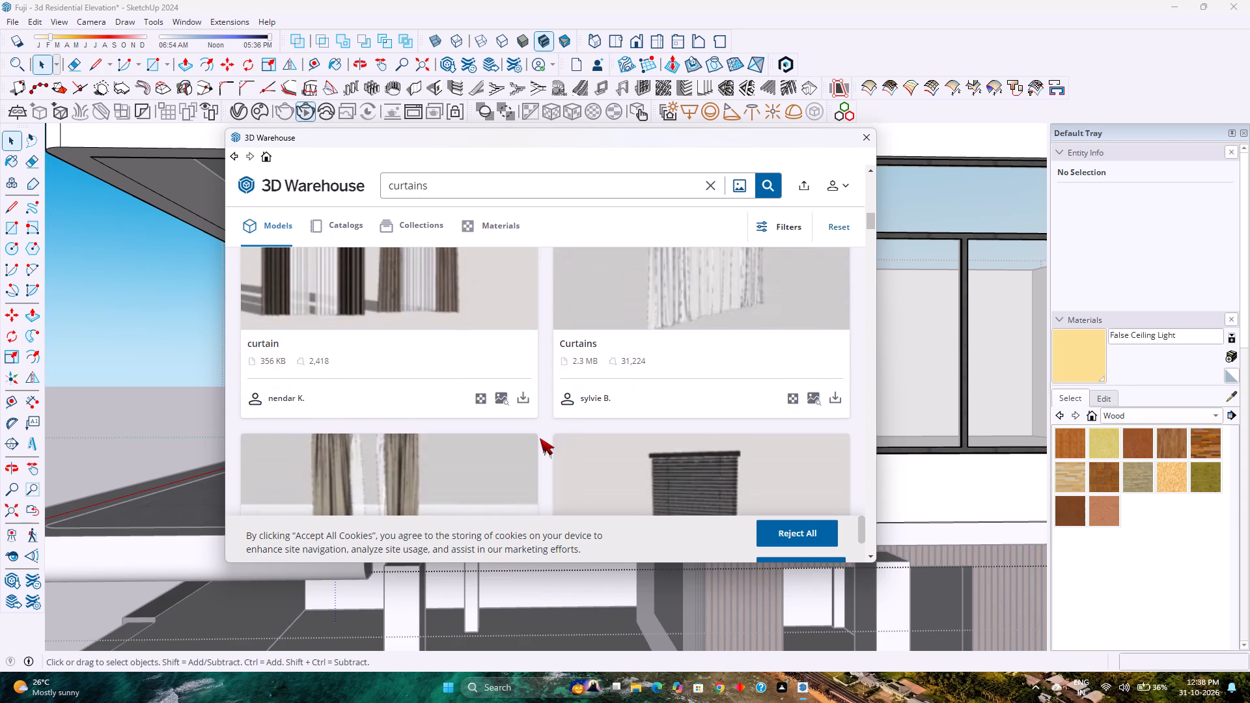
scroll(540, 438, "up", 2)
scroll(540, 438, "down", 2)
scroll(540, 438, "up", 1)
scroll(540, 438, "down", 7)
scroll(540, 438, "up", 2)
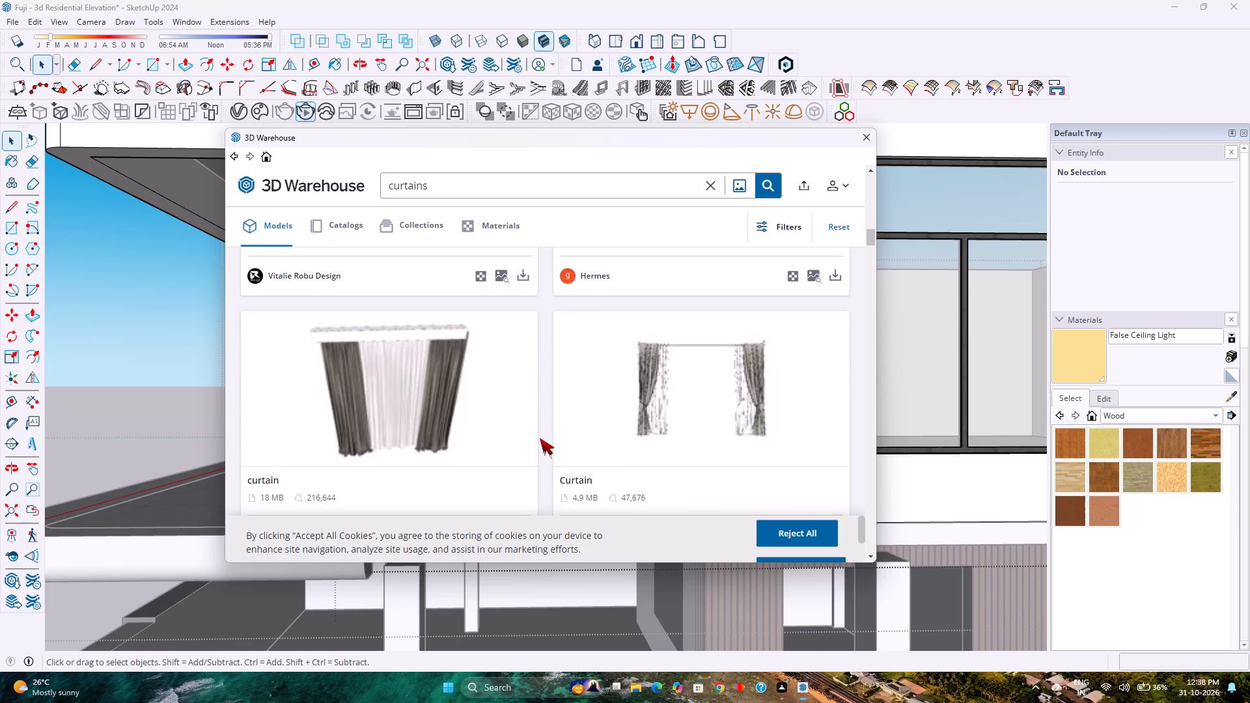
scroll(540, 438, "up", 2)
scroll(540, 438, "down", 3)
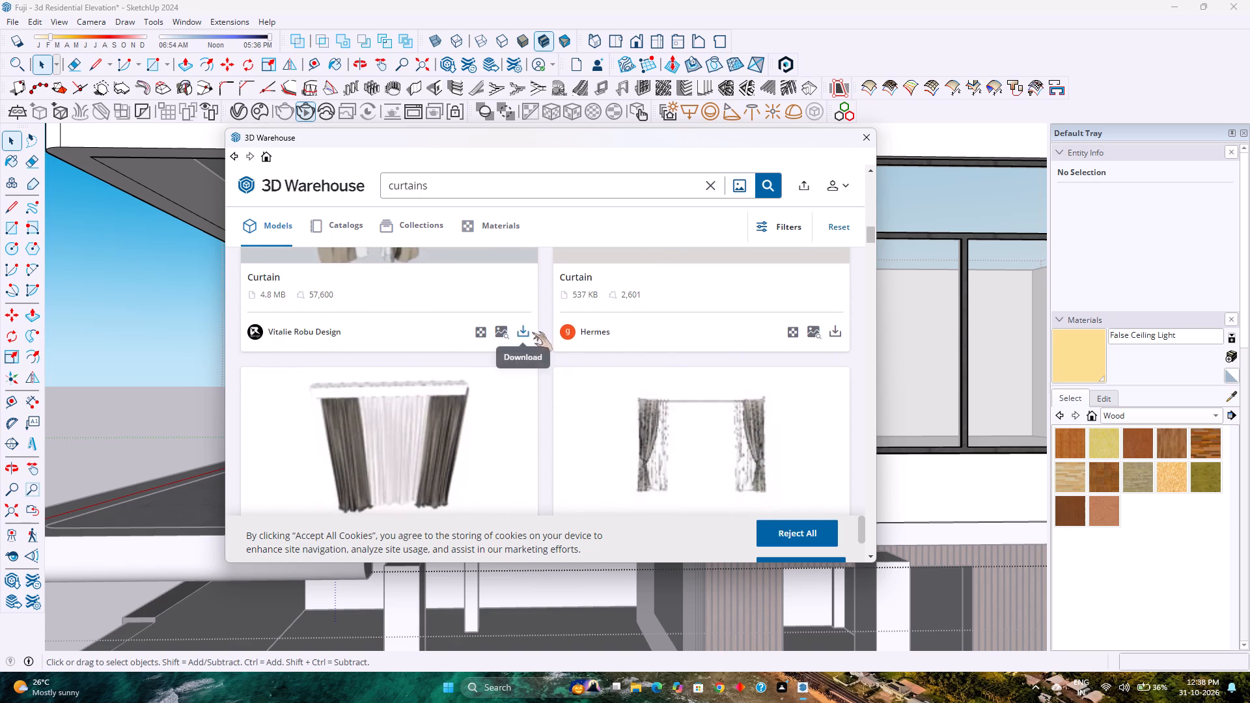
left_click(532, 332)
left_click(510, 364)
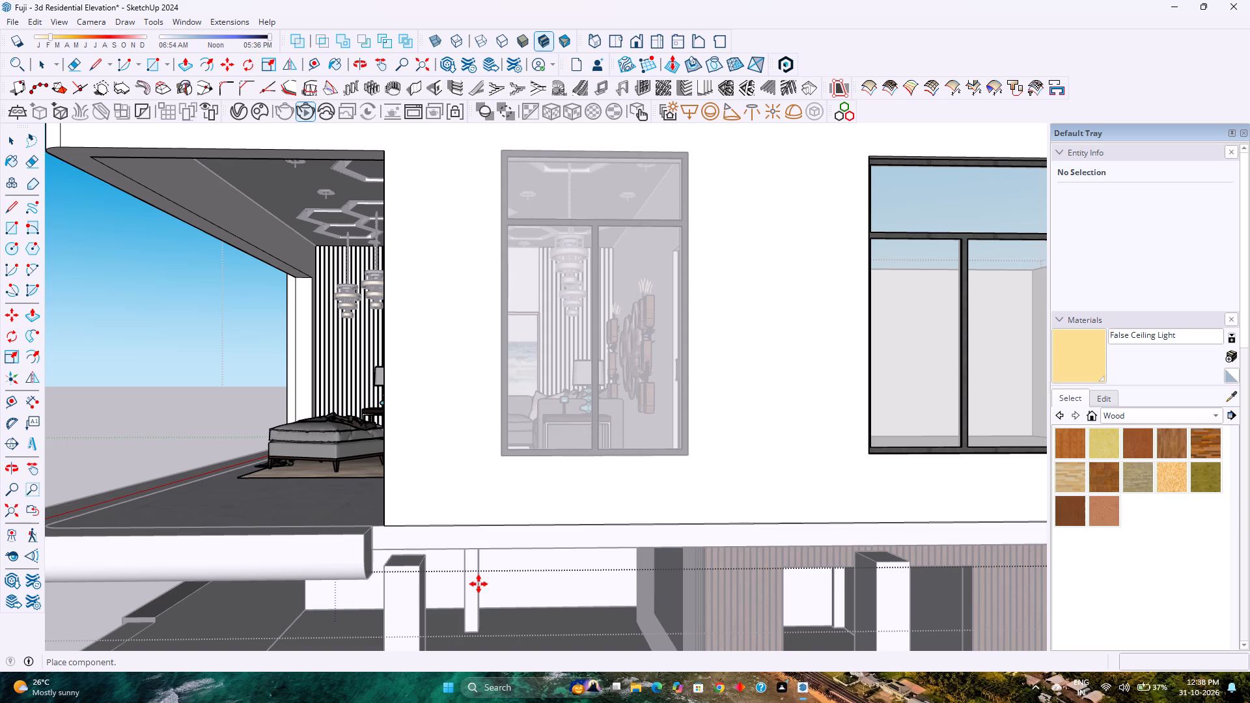
Place the curtain component in the living room, on the empty floor area beside the side table and ottoman.
scroll(266, 343, "down", 2)
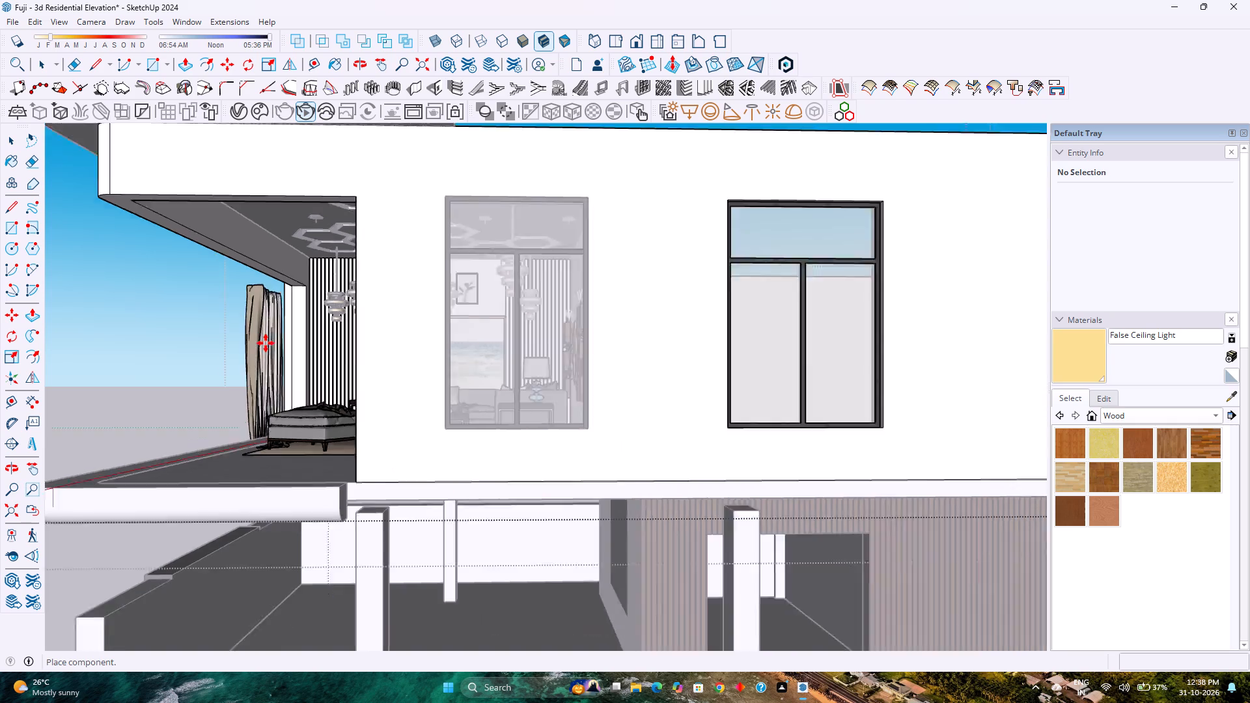
scroll(266, 343, "down", 6)
scroll(260, 348, "up", 5)
middle_click_drag(259, 354, 713, 351)
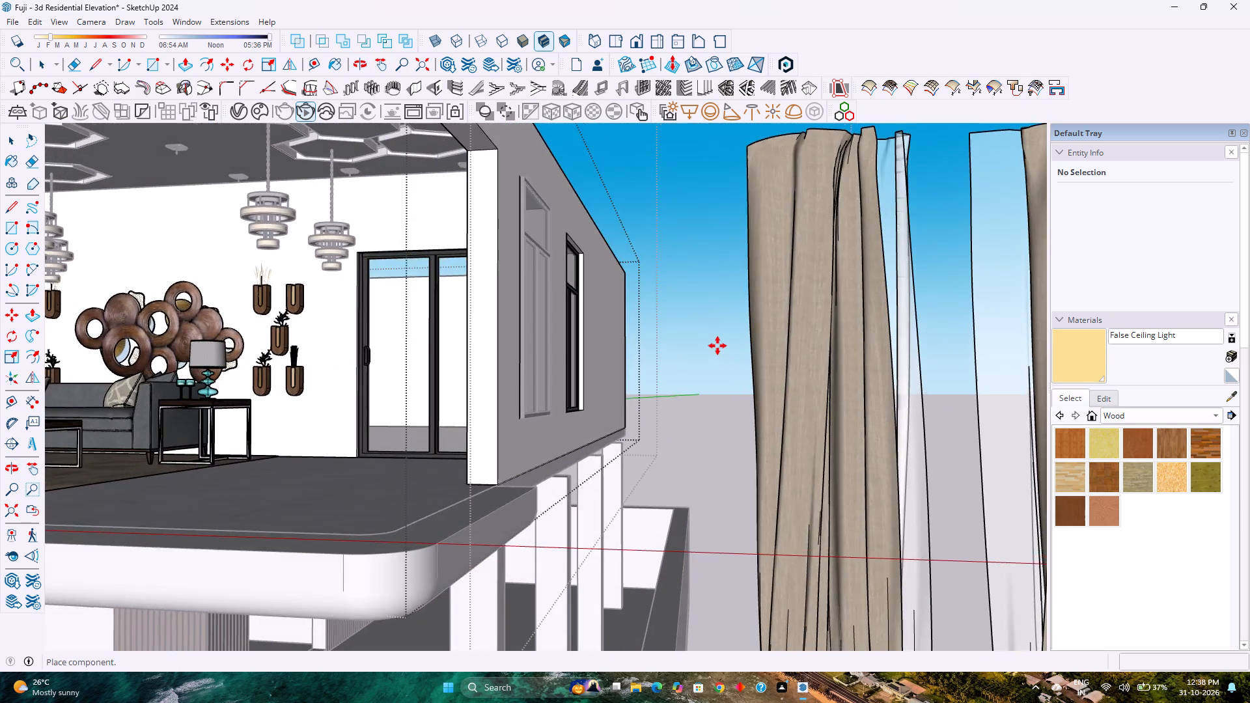
scroll(717, 346, "down", 5)
scroll(518, 303, "up", 4)
middle_click_drag(518, 303, 615, 318)
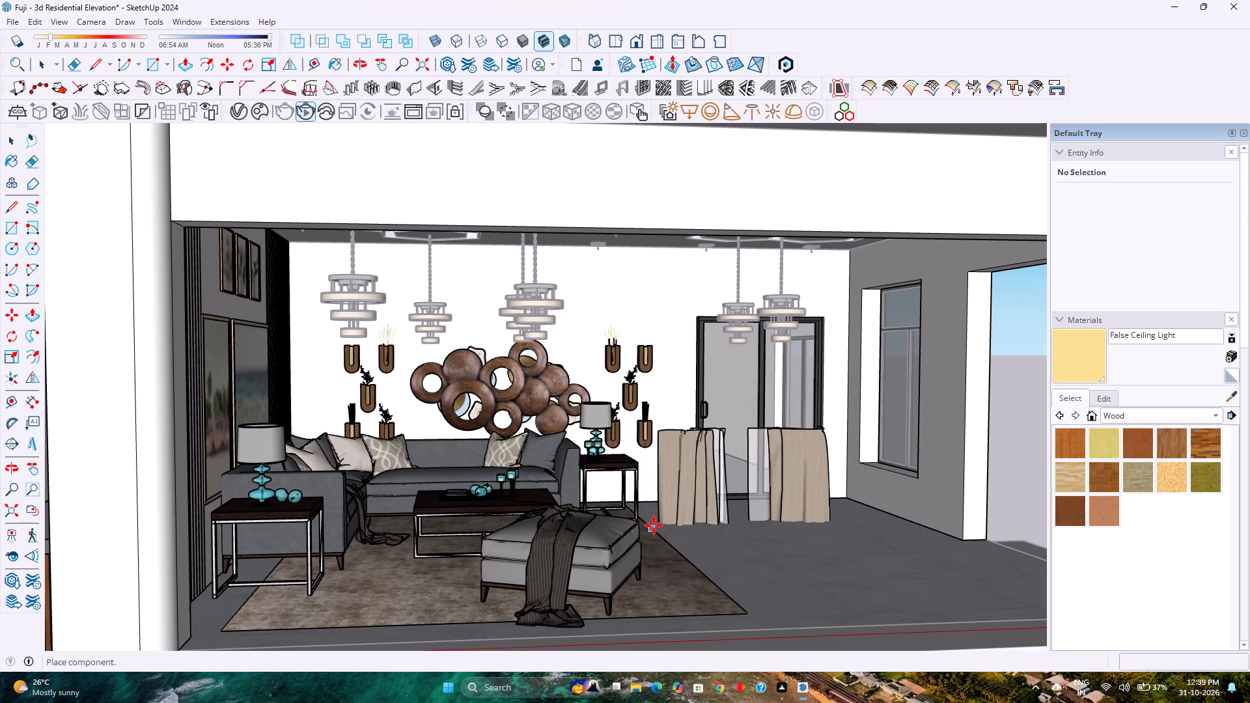
left_click(654, 529)
Move the curtains by their top corner about 6' 3 1/4" to the side window opening, and raise them about 10 13/16".
scroll(815, 443, "up", 4)
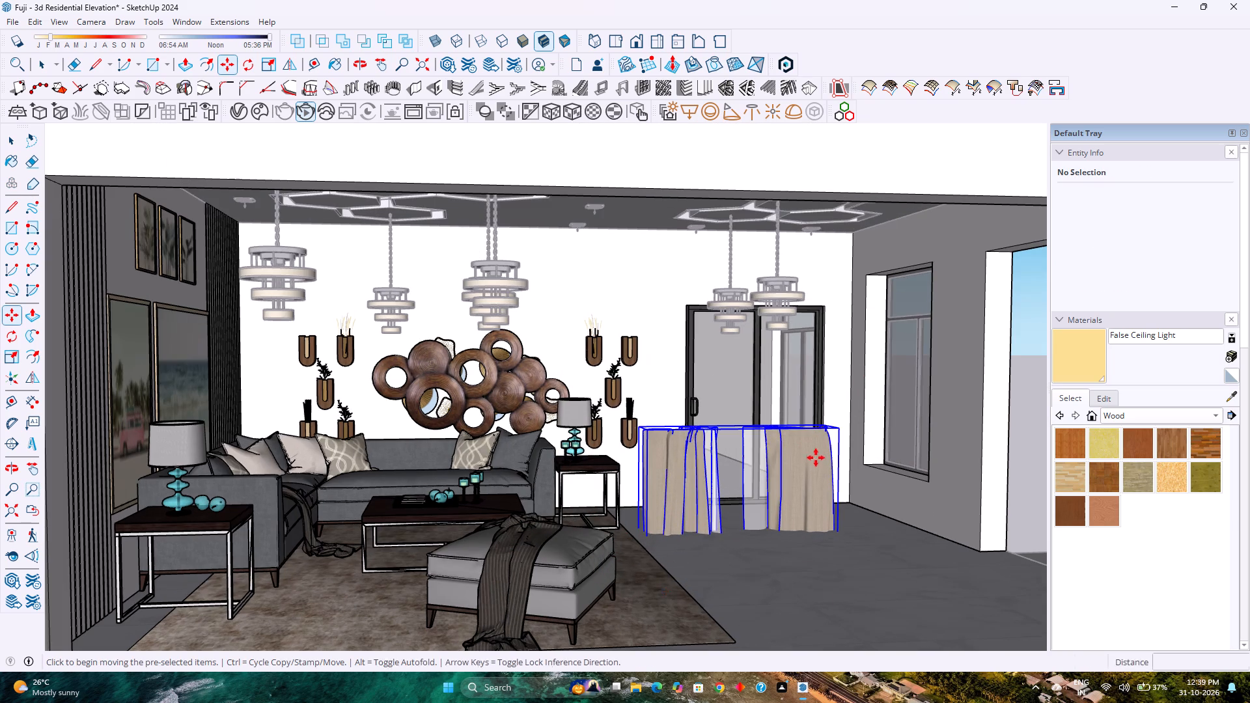
left_click(845, 428)
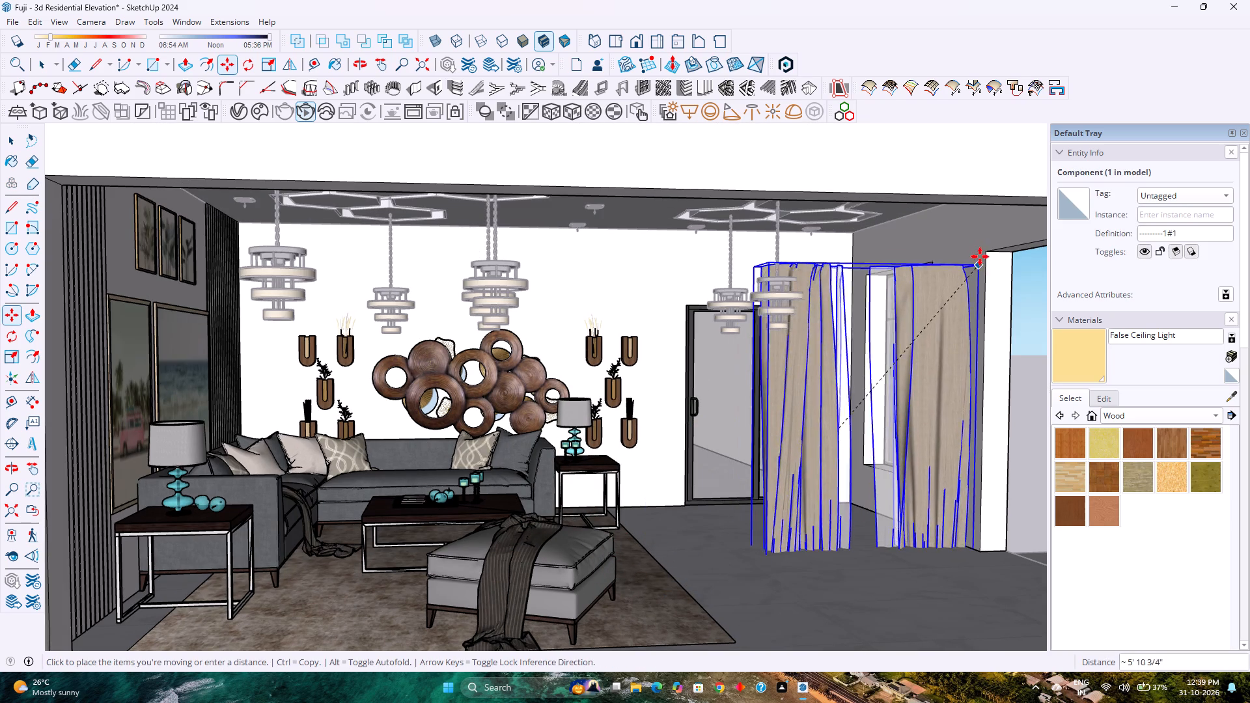
left_click(982, 249)
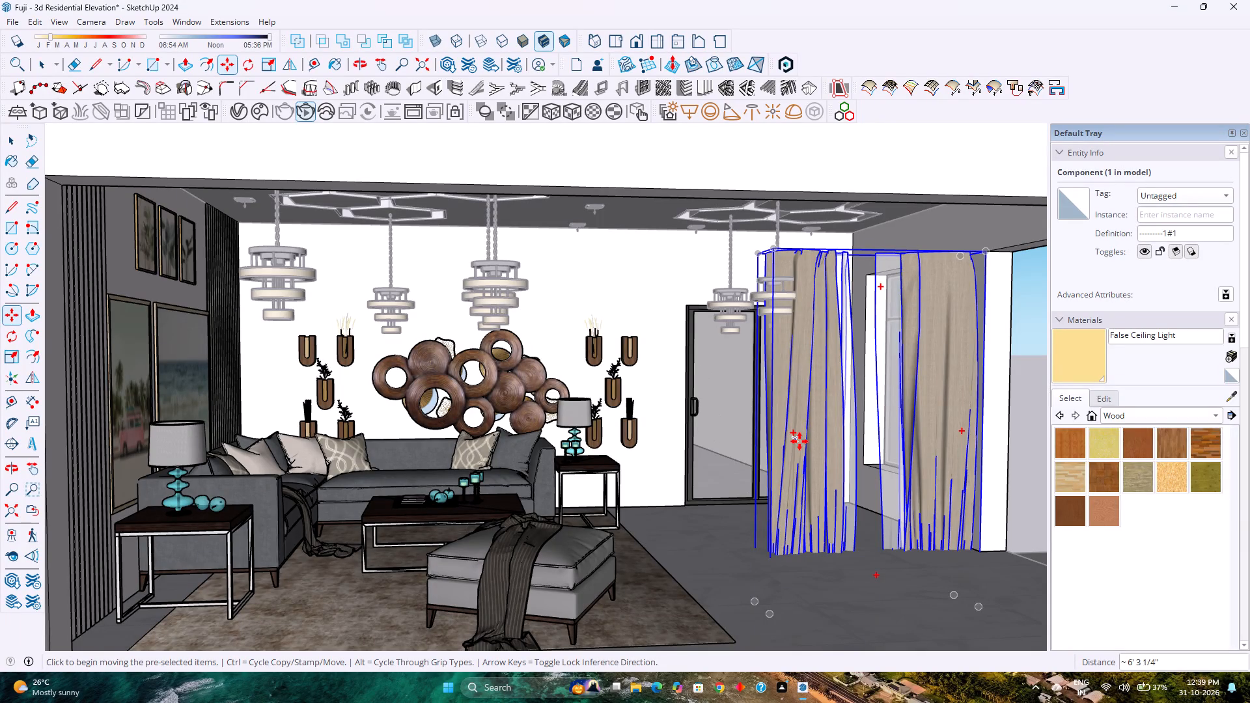
left_click(772, 614)
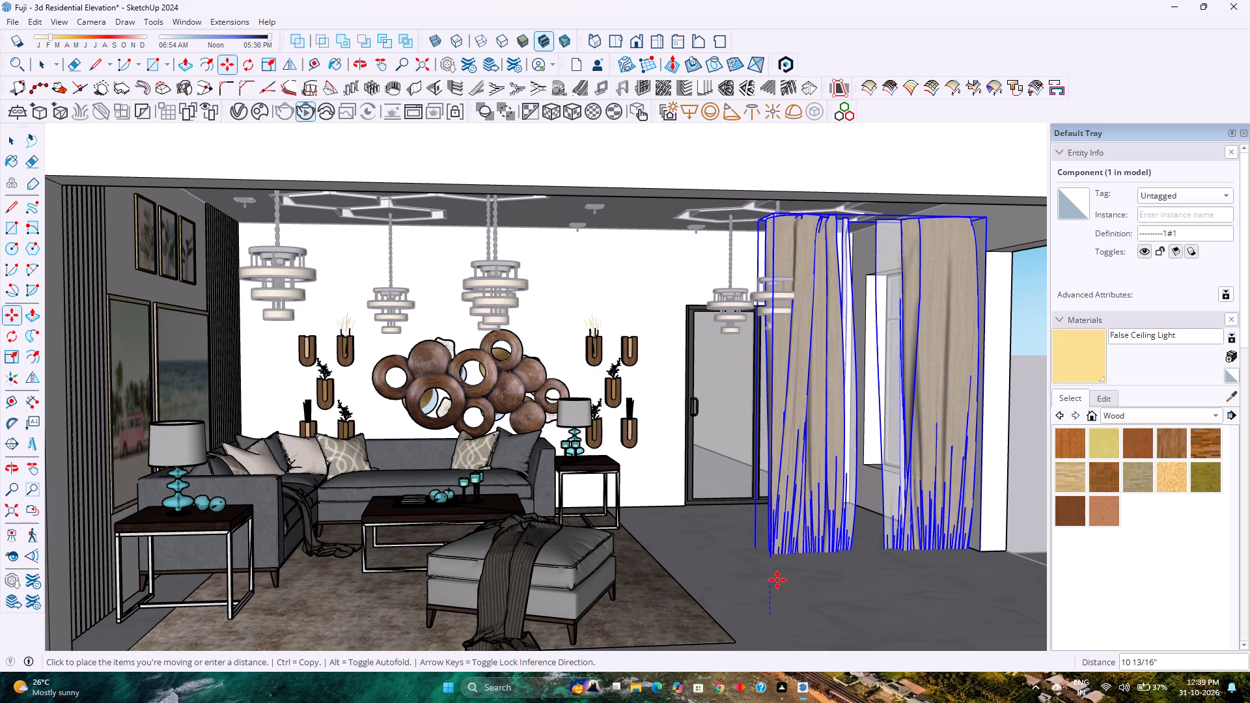
left_click(777, 581)
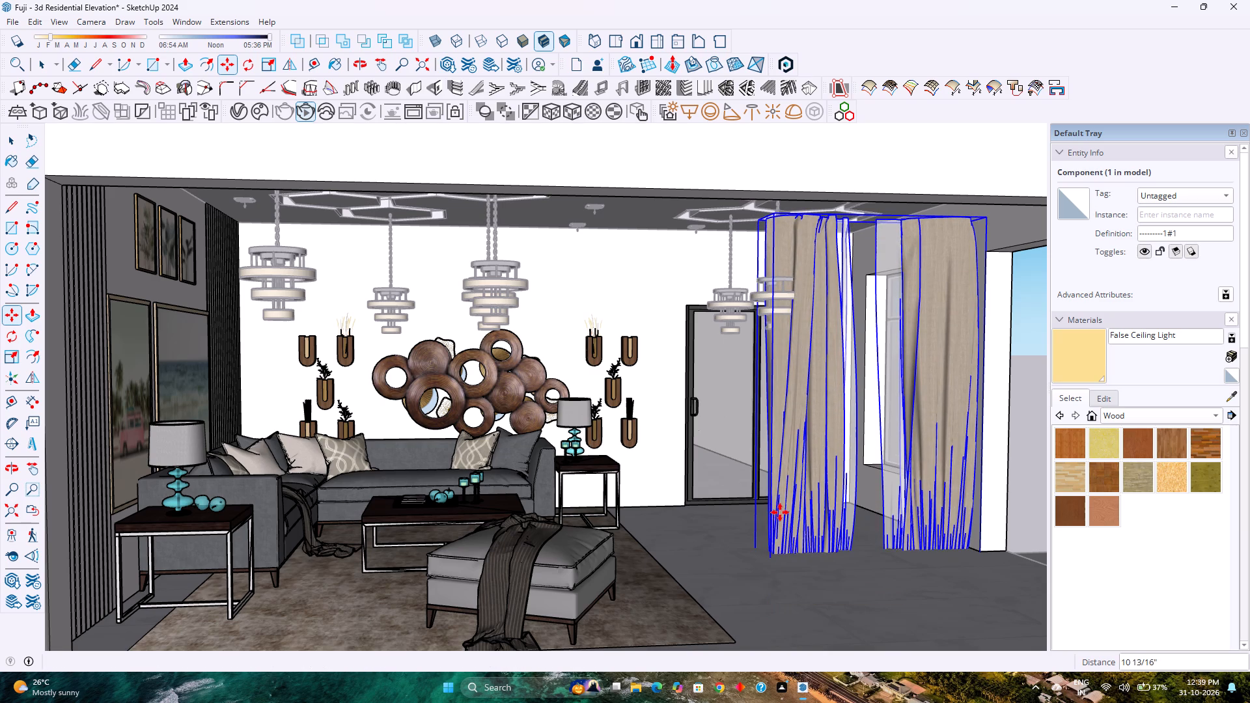
Scale the curtains' height from the bottom by a factor of about 0.94, keeping their top in place.
scroll(780, 512, "down", 7)
scroll(786, 543, "up", 2)
key("s")
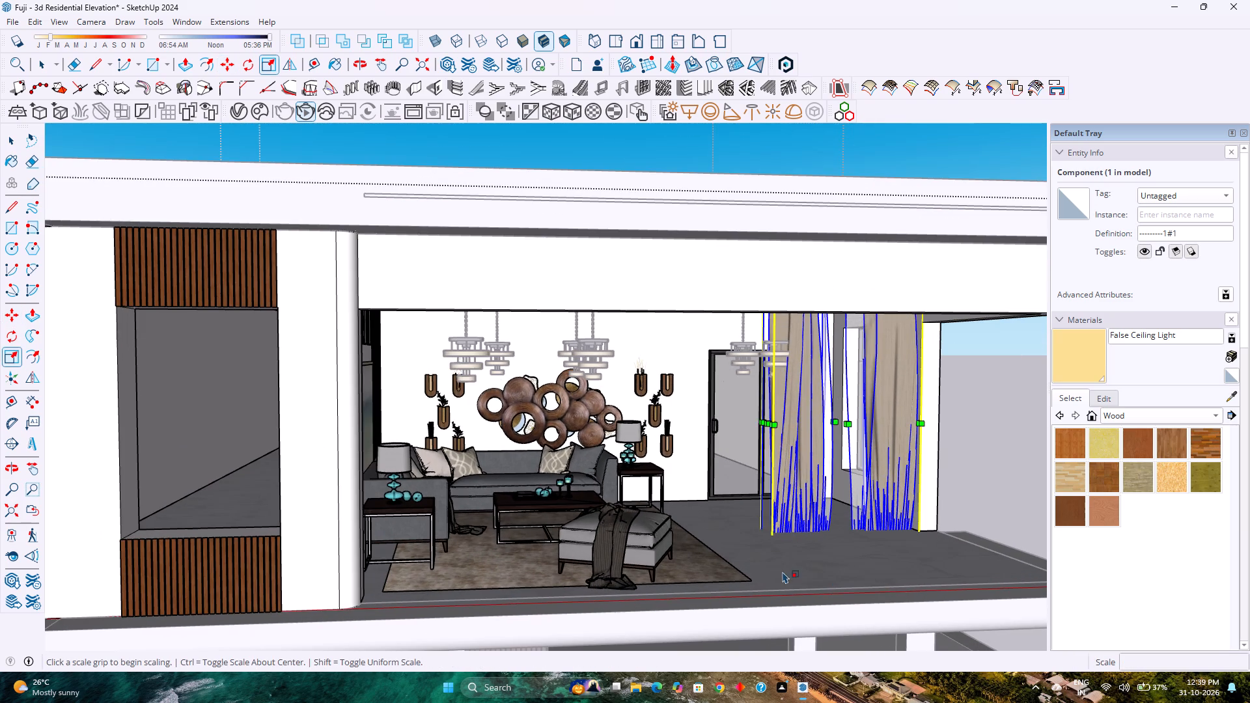
scroll(810, 557, "up", 4)
key("k")
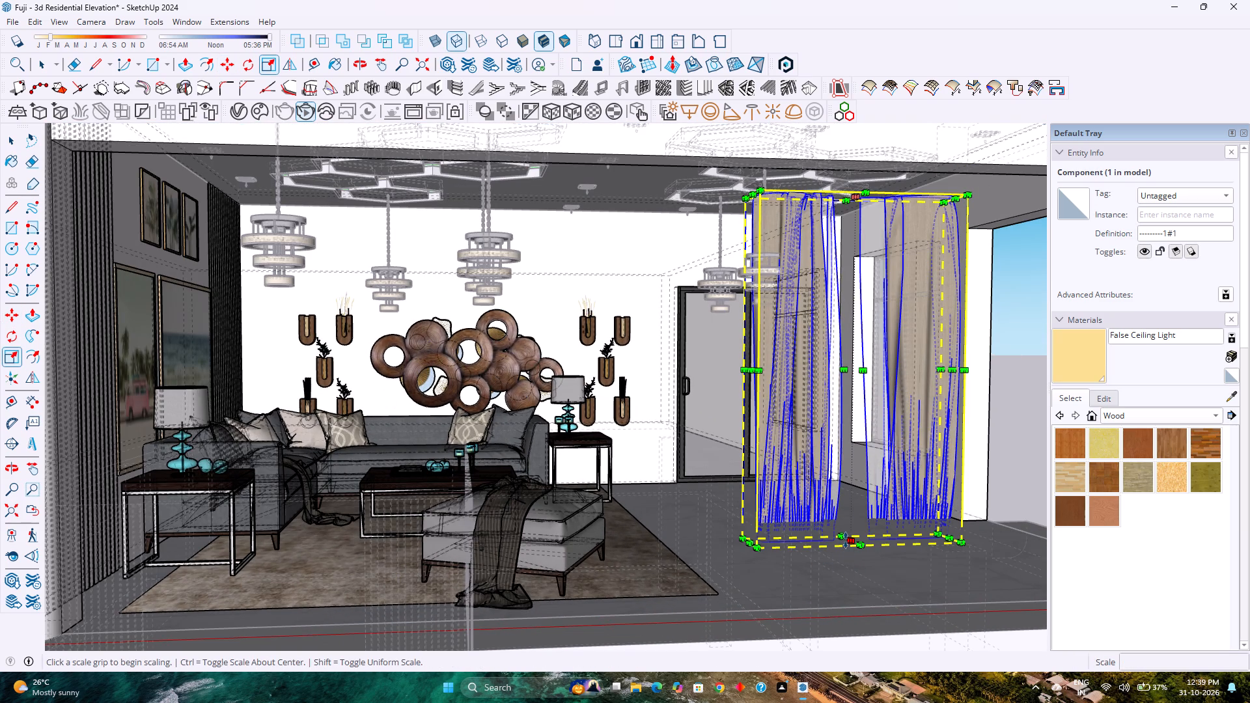
left_click(848, 539)
key("k")
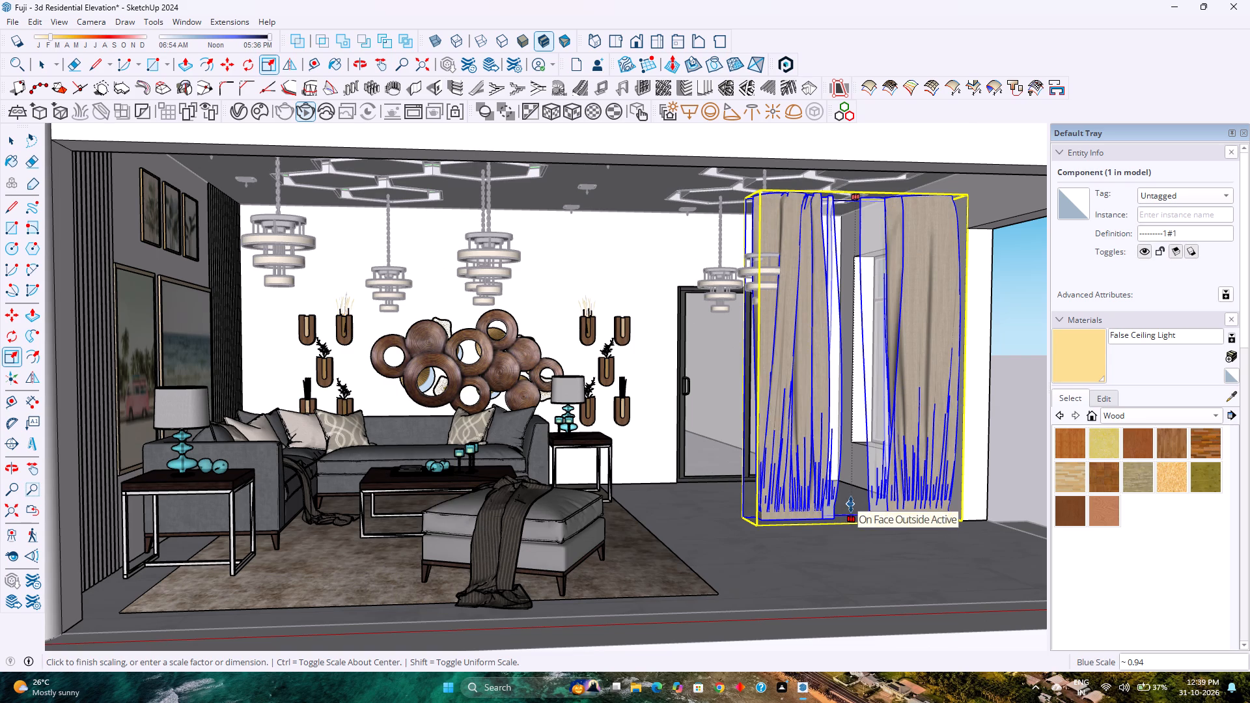
left_click(851, 504)
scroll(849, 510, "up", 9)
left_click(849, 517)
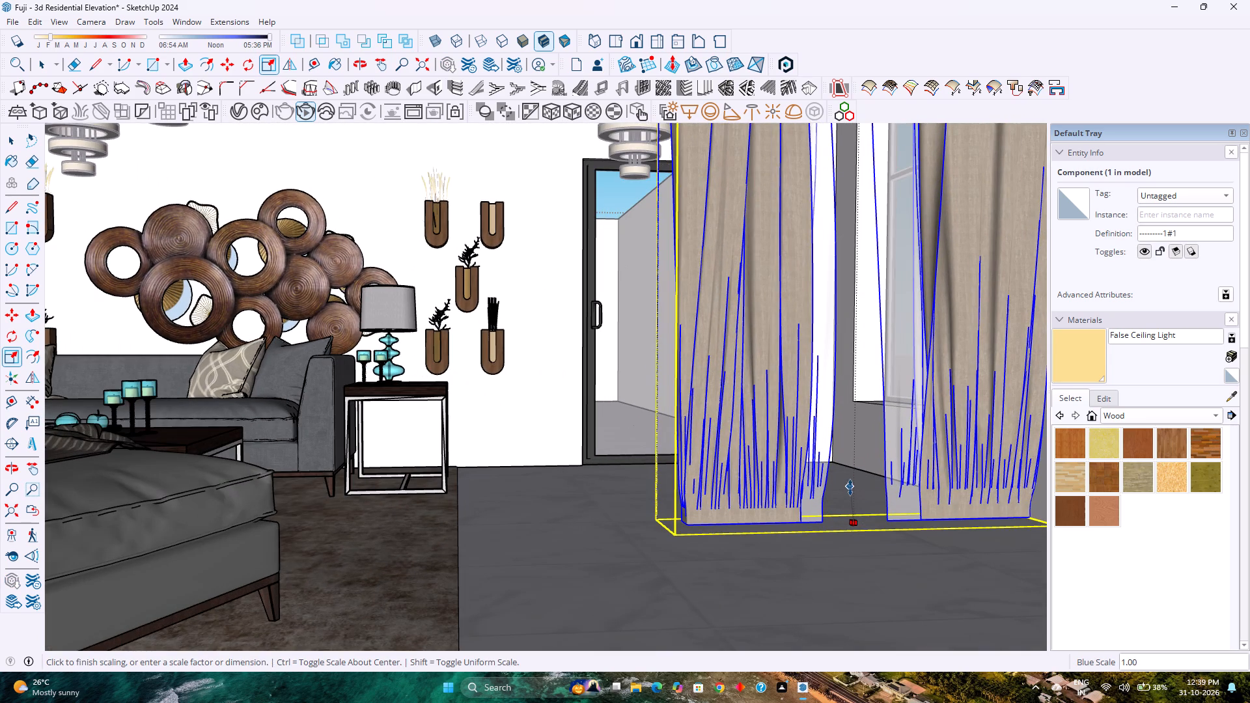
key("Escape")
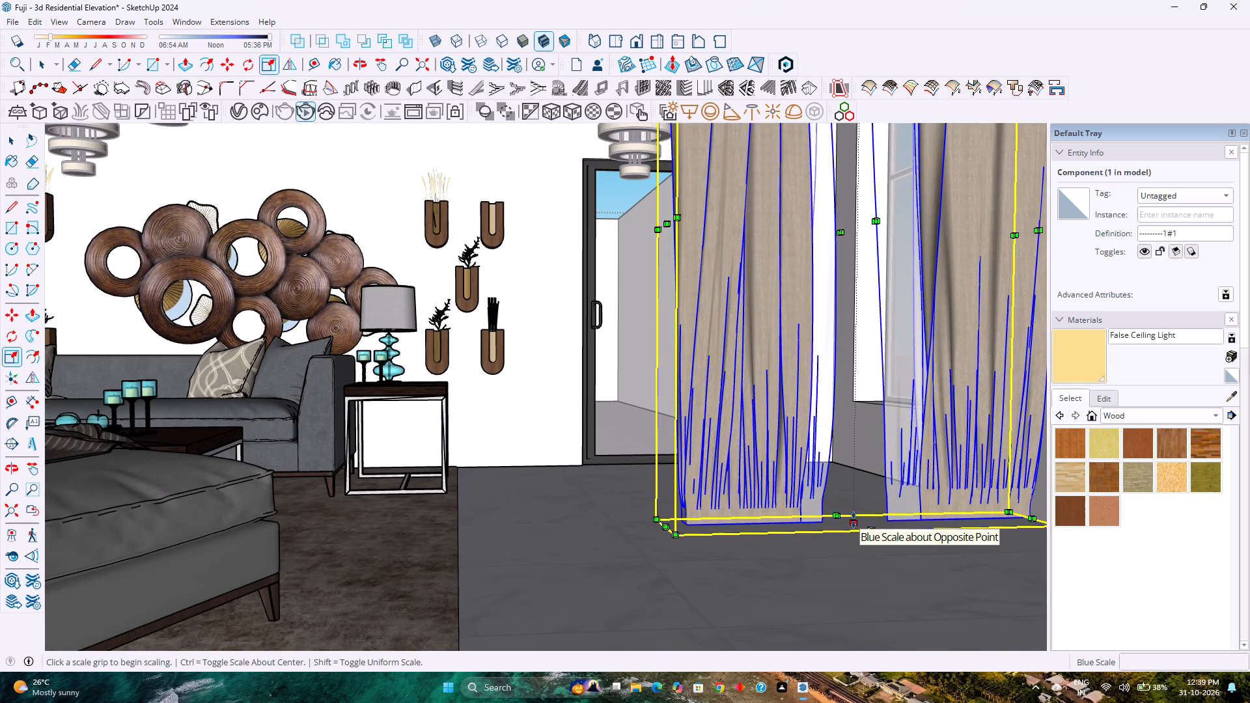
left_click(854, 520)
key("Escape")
Scale the curtains' height down from the top, keeping the bottom in place, so they fit under the side opening's beam.
scroll(849, 494, "down", 10)
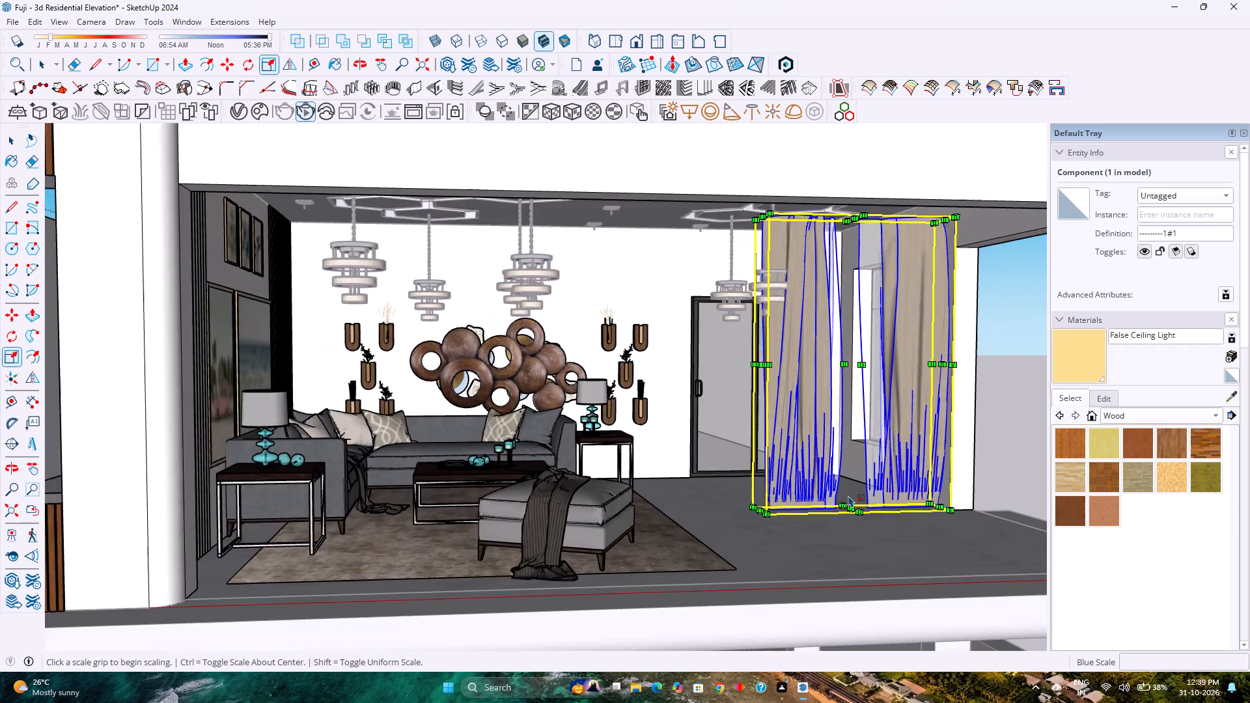
scroll(848, 495, "down", 2)
scroll(872, 374, "up", 3)
middle_click_drag(870, 376, 799, 512, "shift")
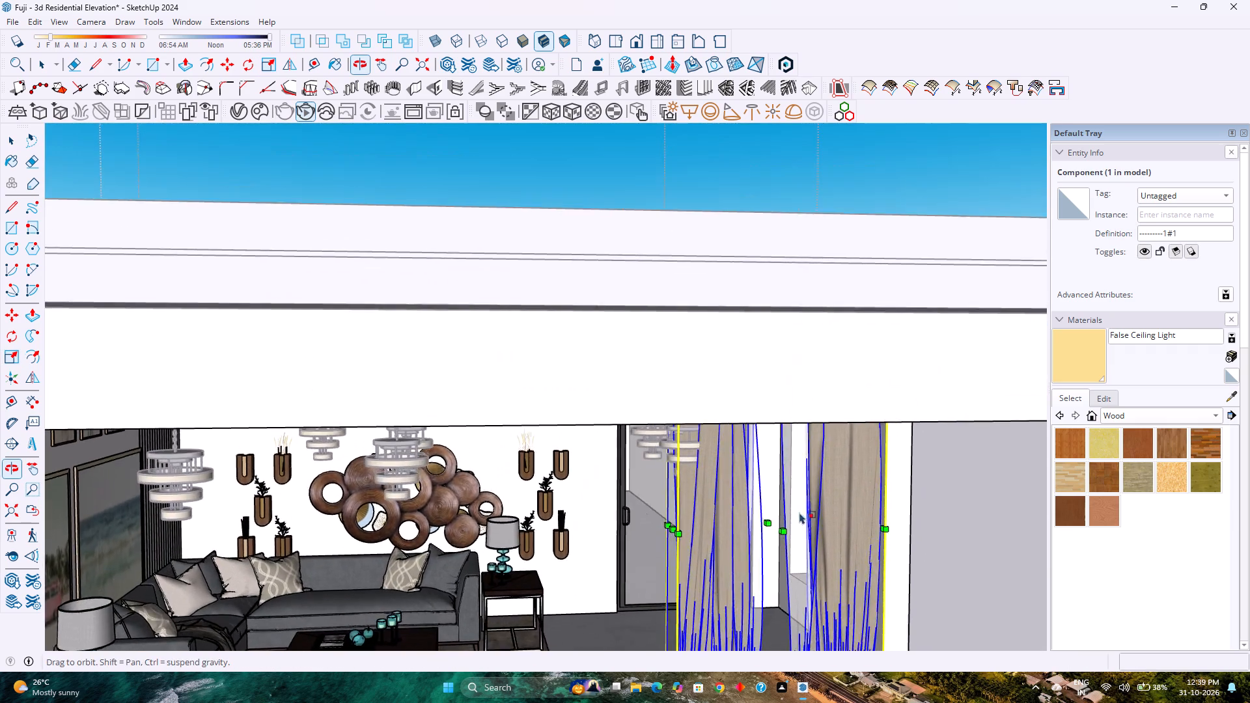
middle_click_drag(798, 506, 855, 417)
scroll(803, 384, "up", 12)
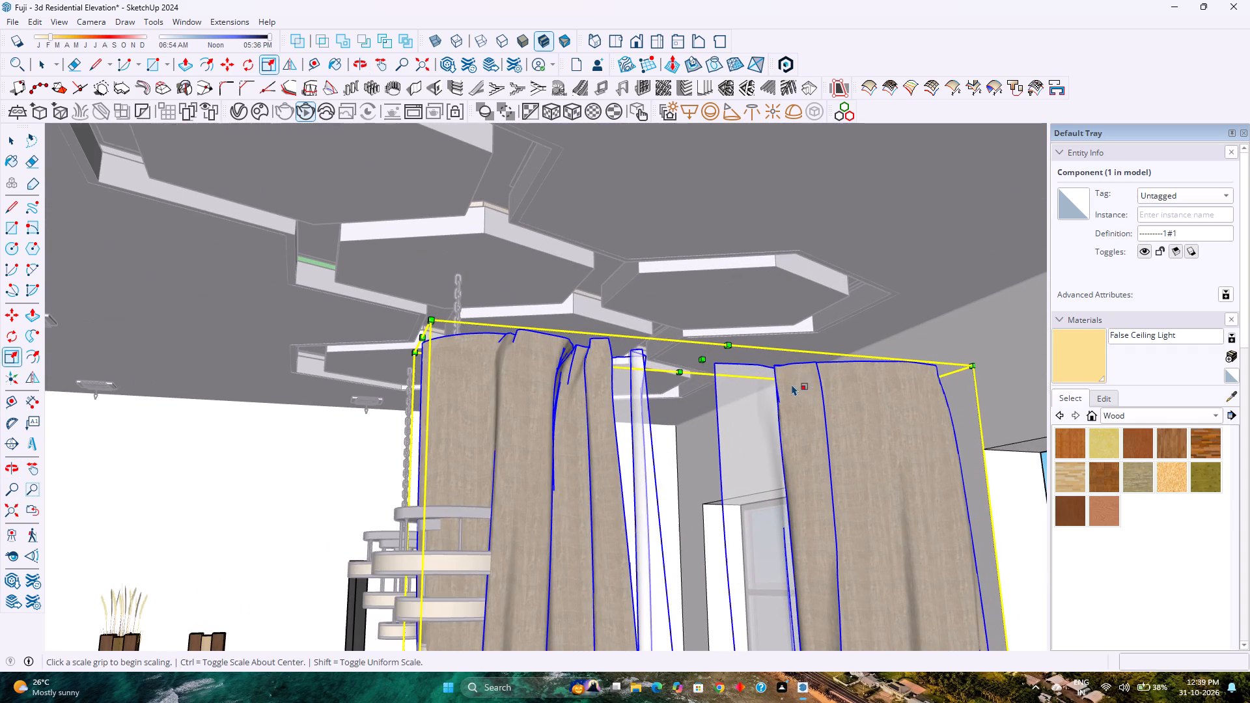
left_click(703, 361)
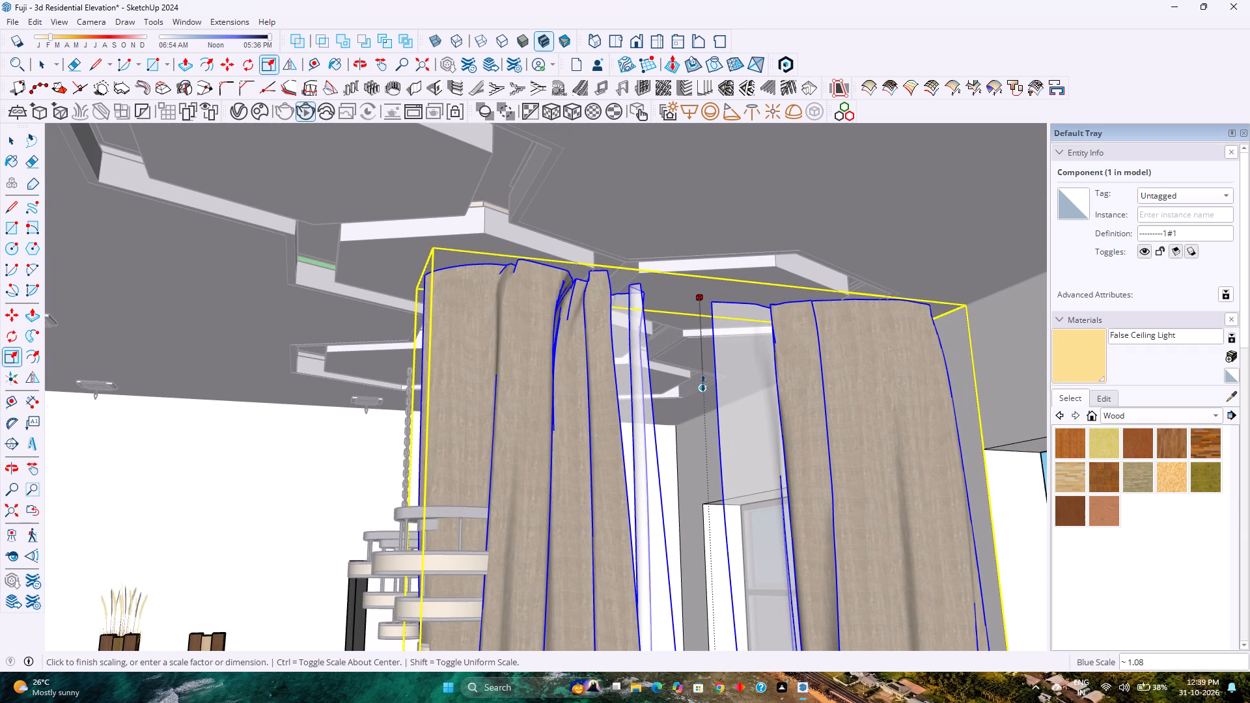
left_click(704, 456)
scroll(704, 456, "down", 13)
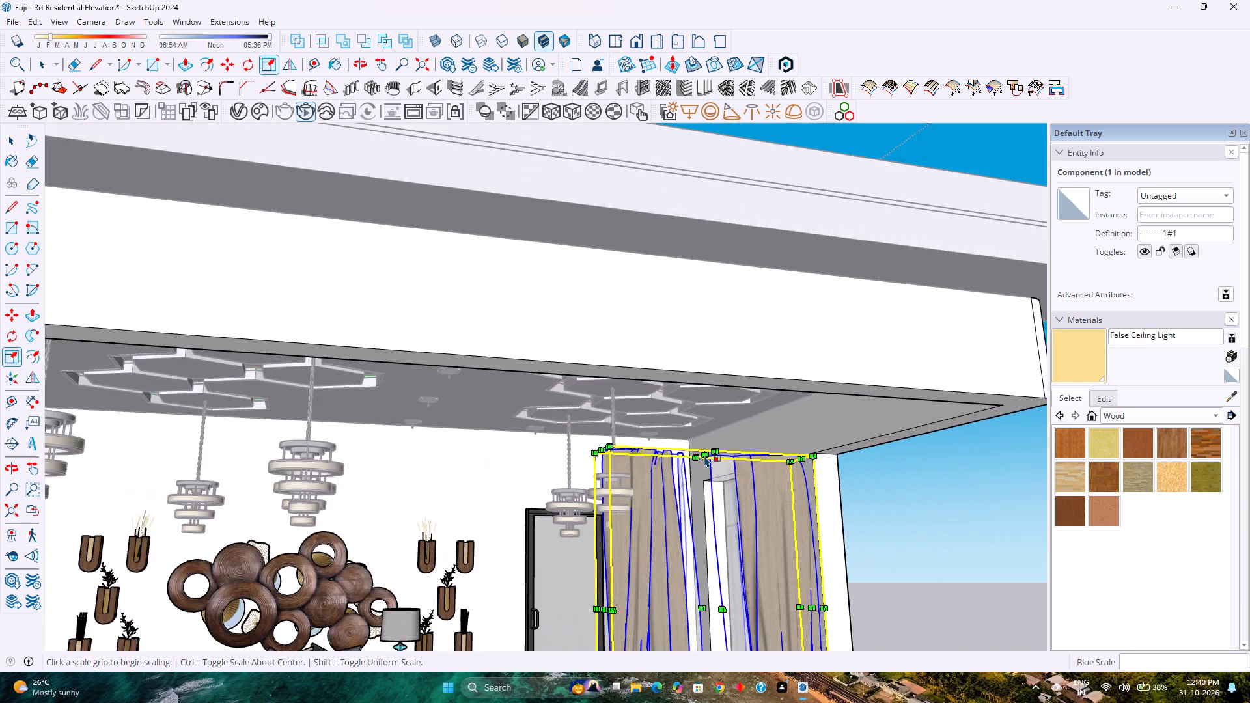
Move the curtains up by their top outer corner by about 4 3/8".
scroll(704, 456, "down", 8)
scroll(743, 544, "up", 4)
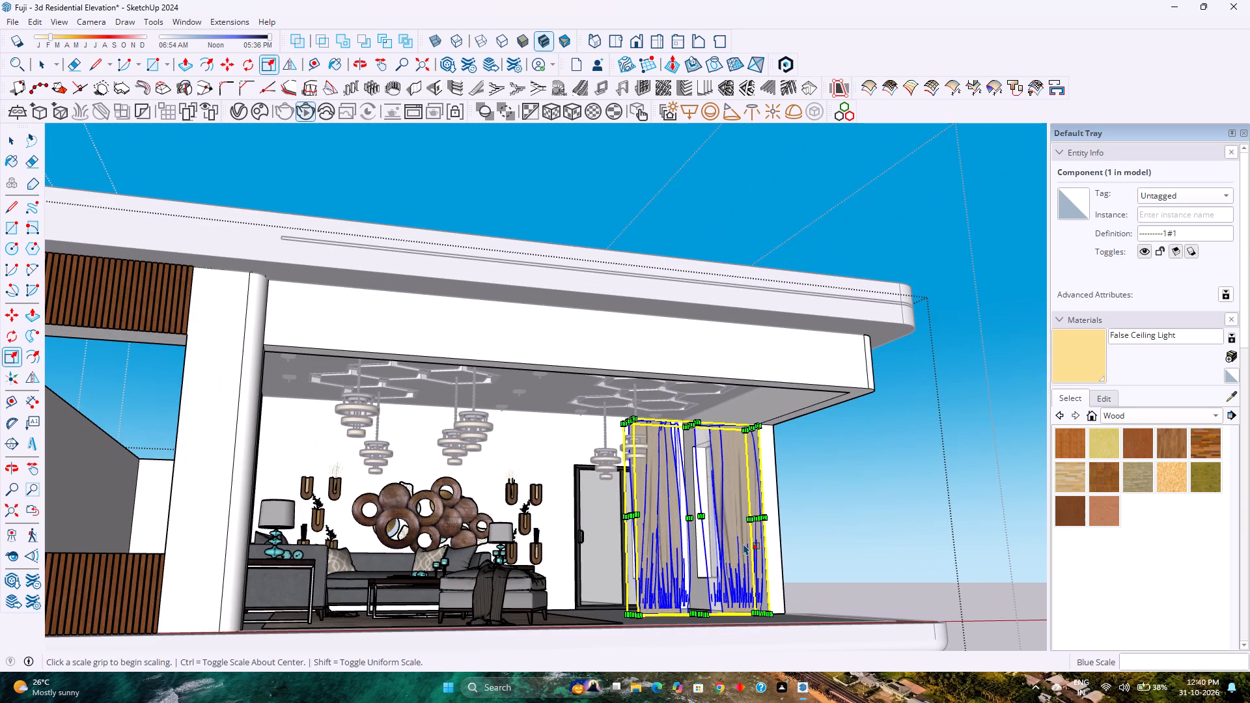
key("m")
scroll(756, 464, "up", 4)
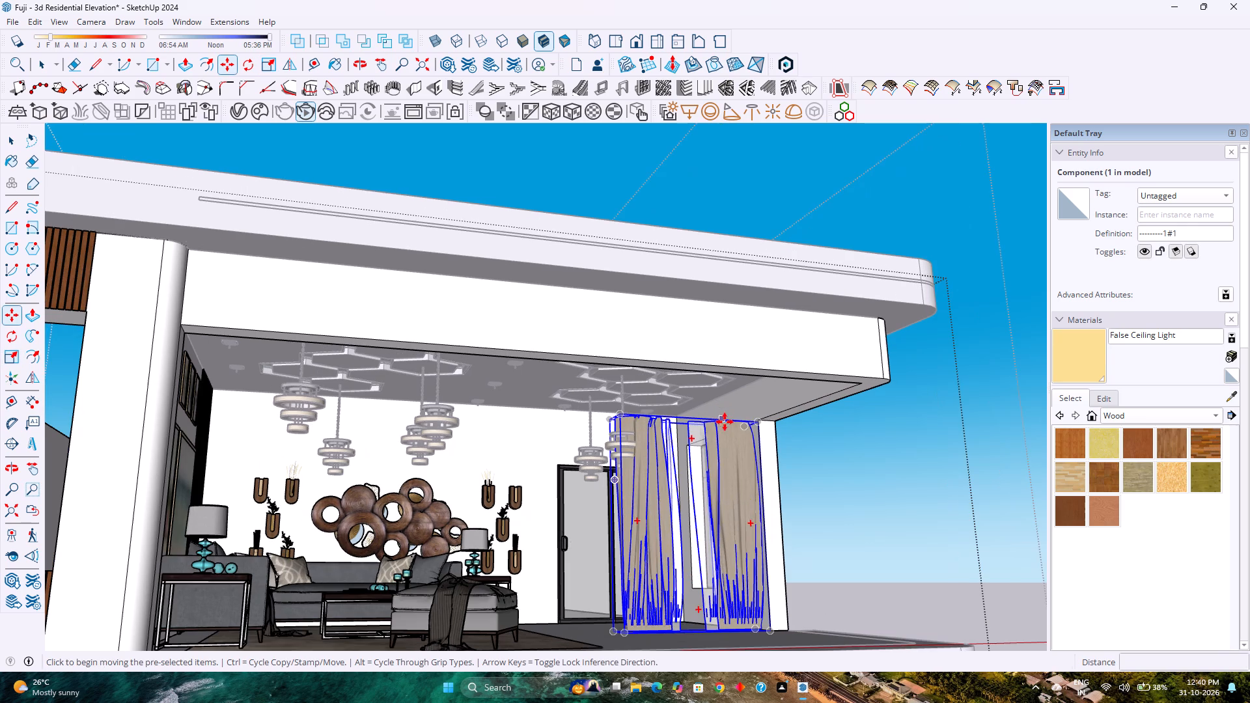
scroll(759, 438, "up", 11)
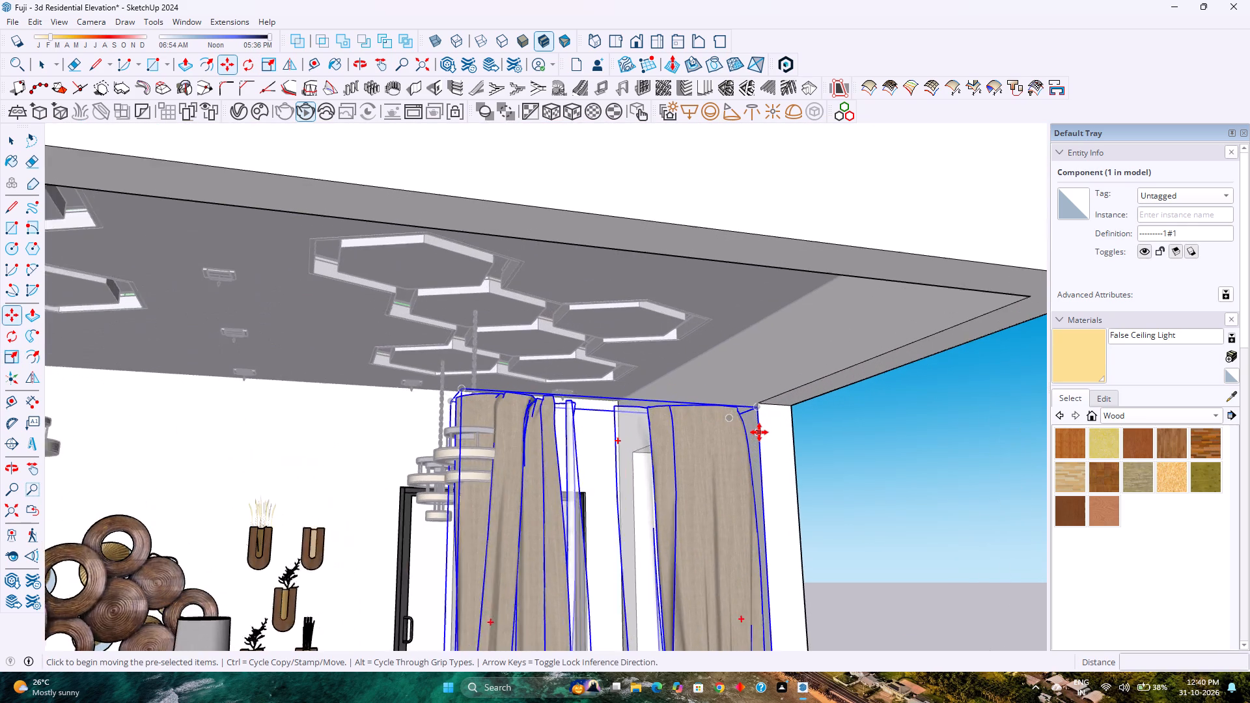
left_click(754, 407)
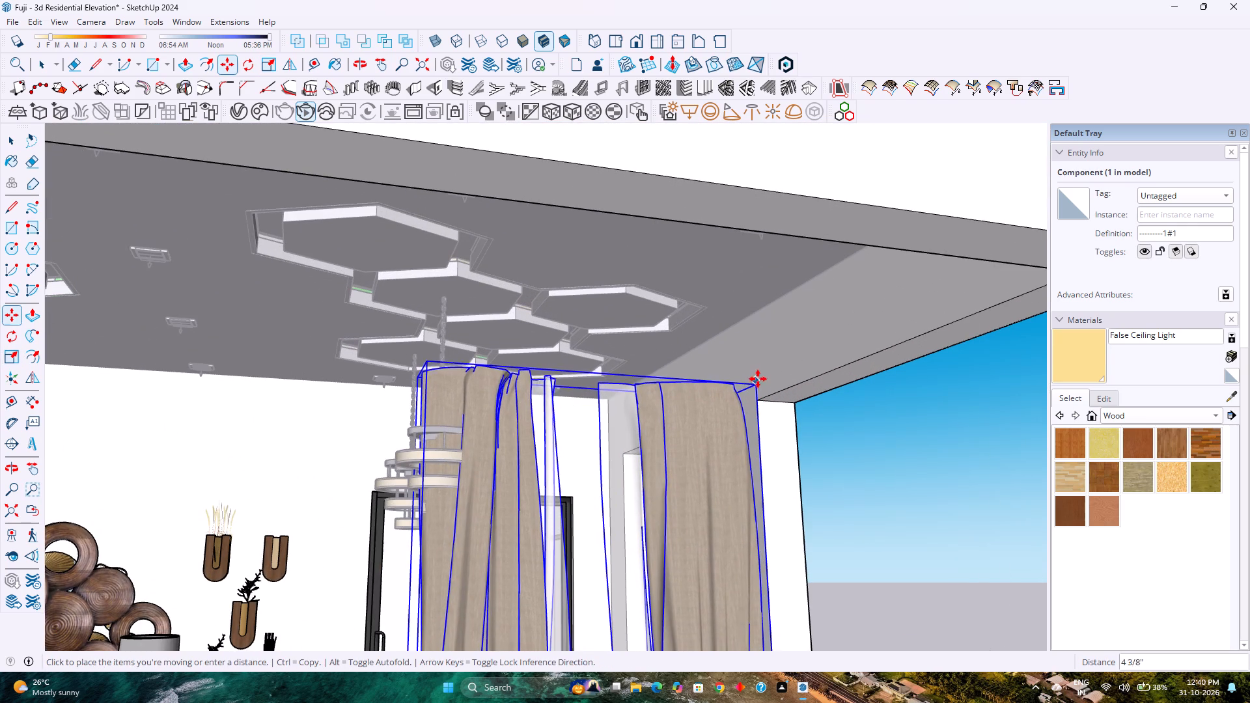
left_click(758, 373)
scroll(758, 373, "down", 11)
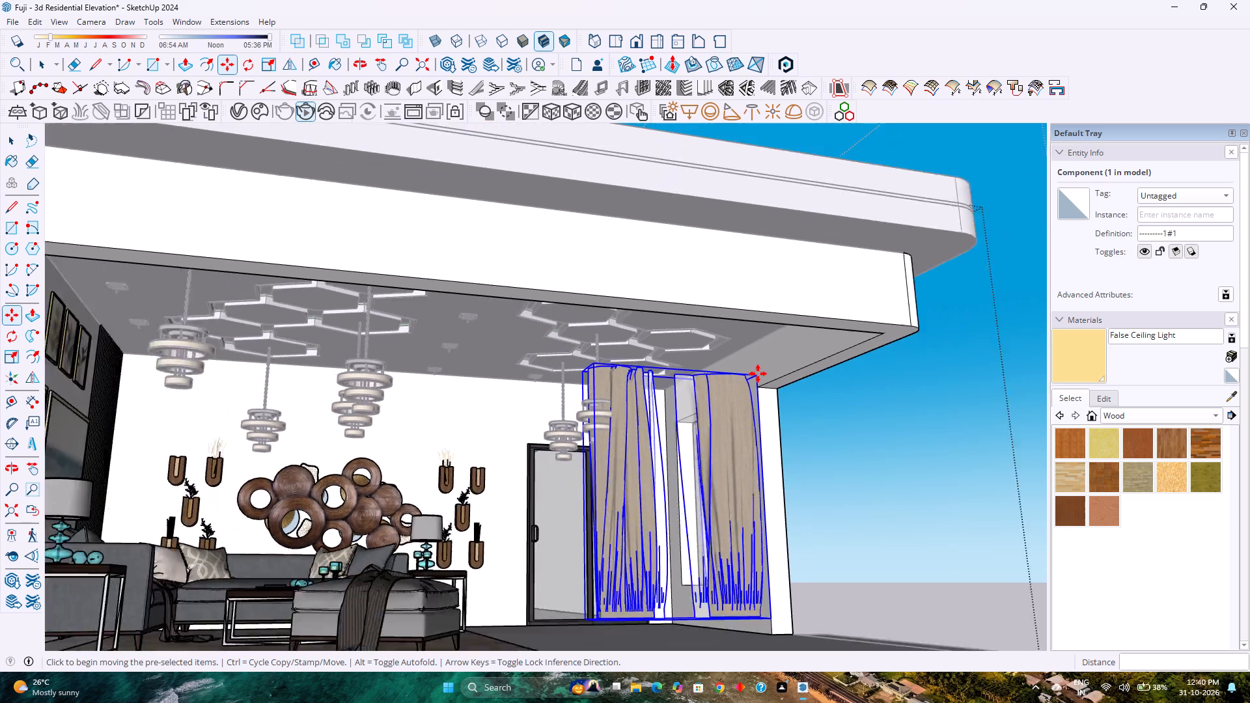
Rotate the curtains 90° on the horizontal plane about their bottom outer corner, aligning them along the side window opening.
middle_click_drag(758, 374, 756, 396)
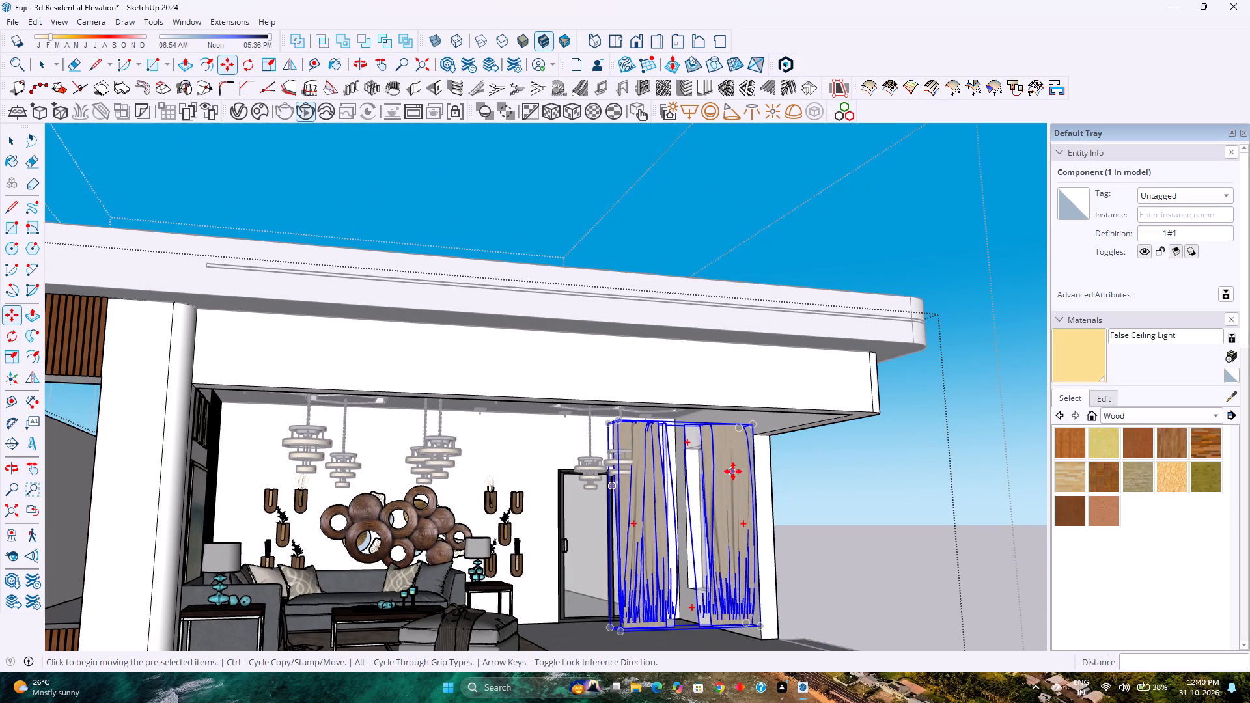
scroll(732, 476, "up", 3)
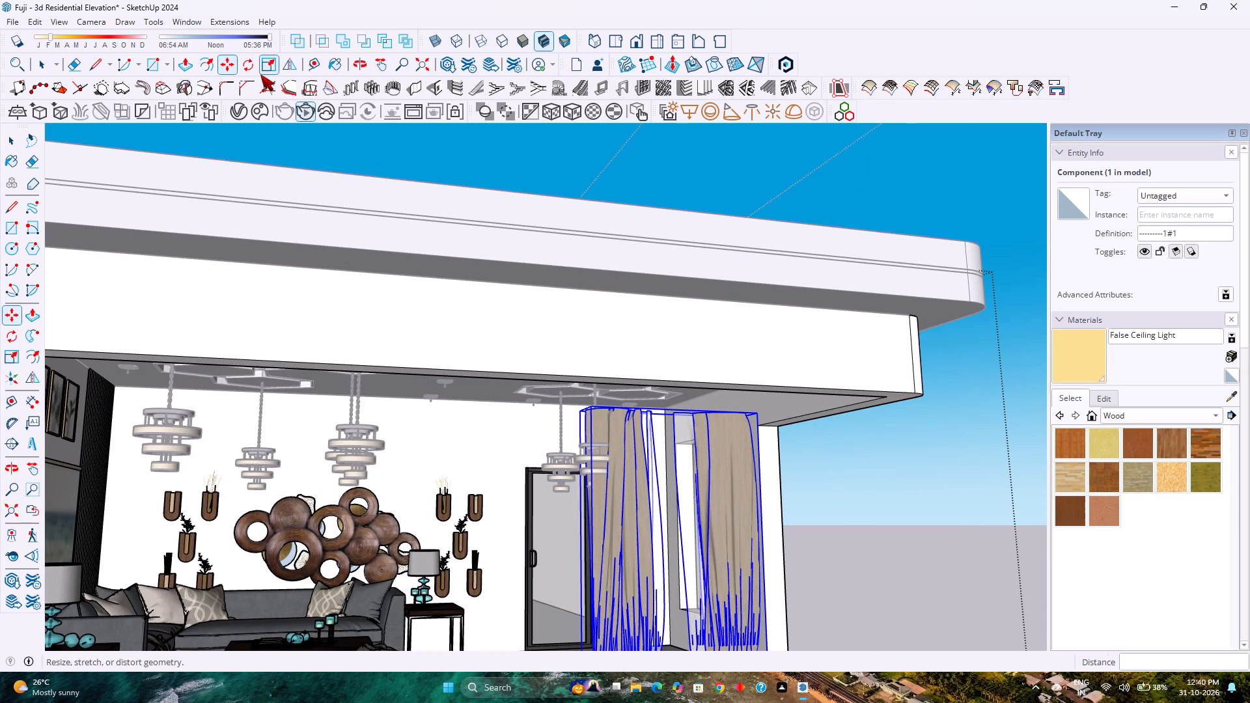
left_click(253, 70)
scroll(681, 344, "down", 6)
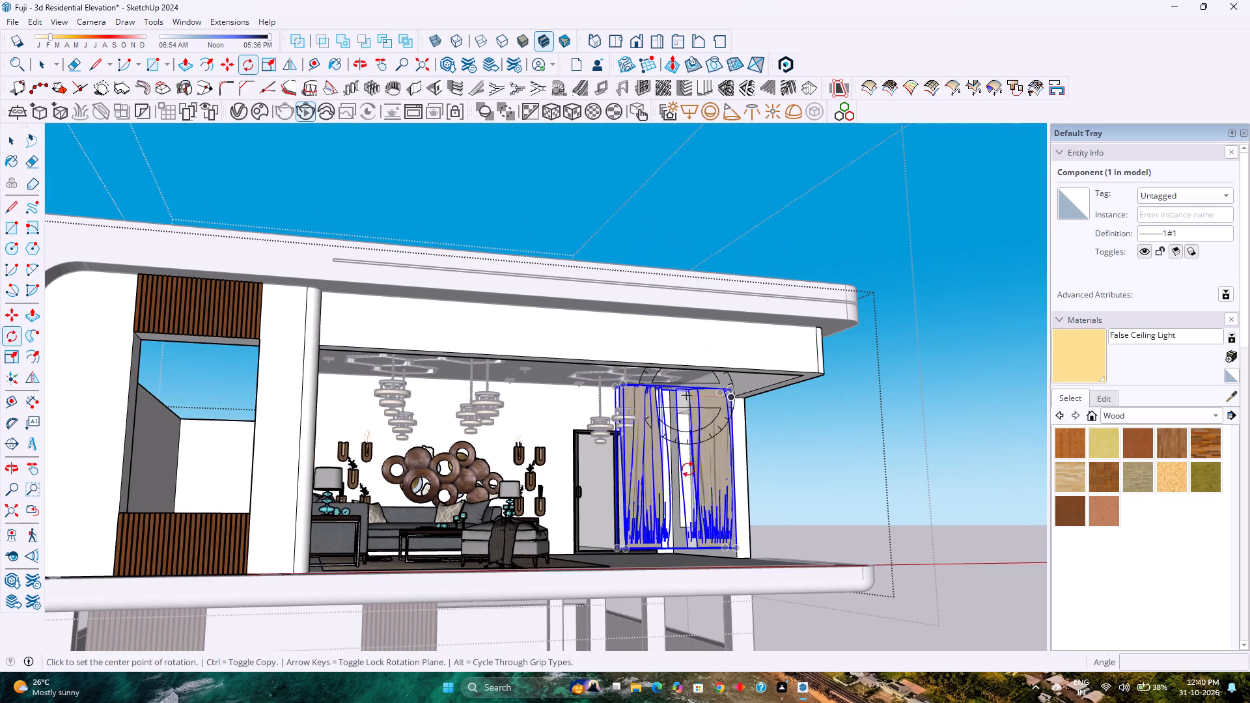
key("Up")
scroll(721, 566, "up", 6)
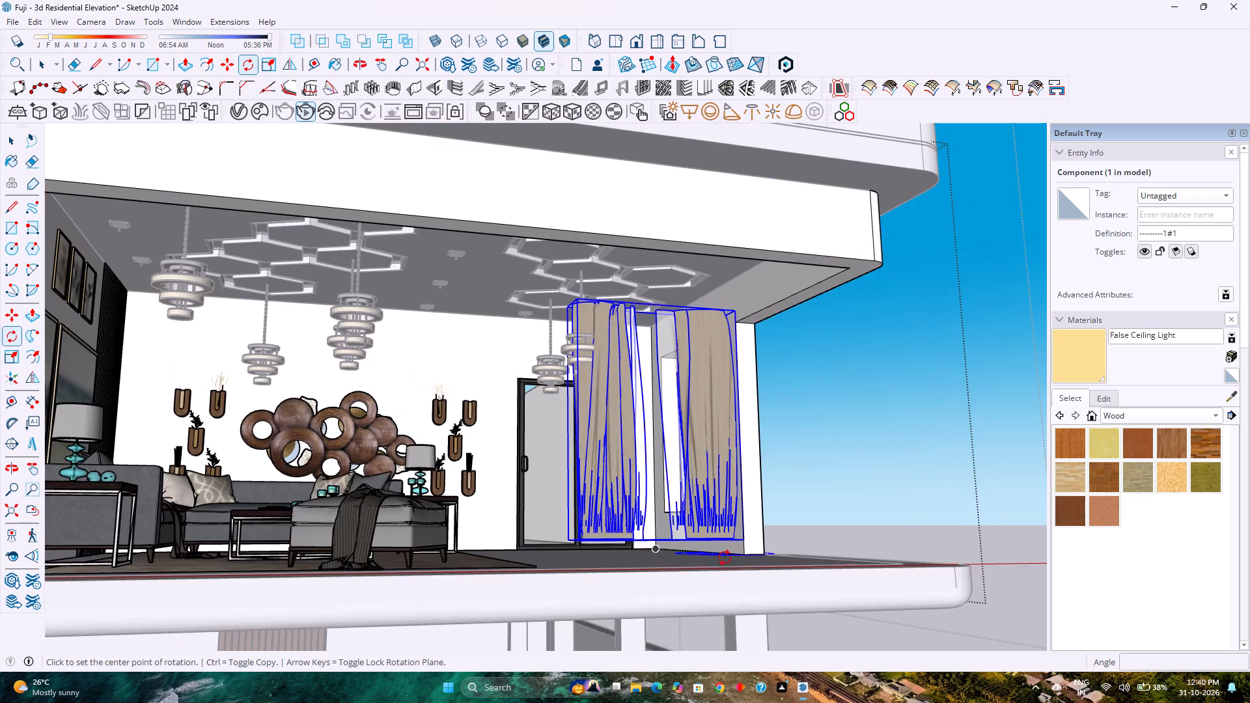
scroll(725, 558, "up", 6)
left_click(755, 526)
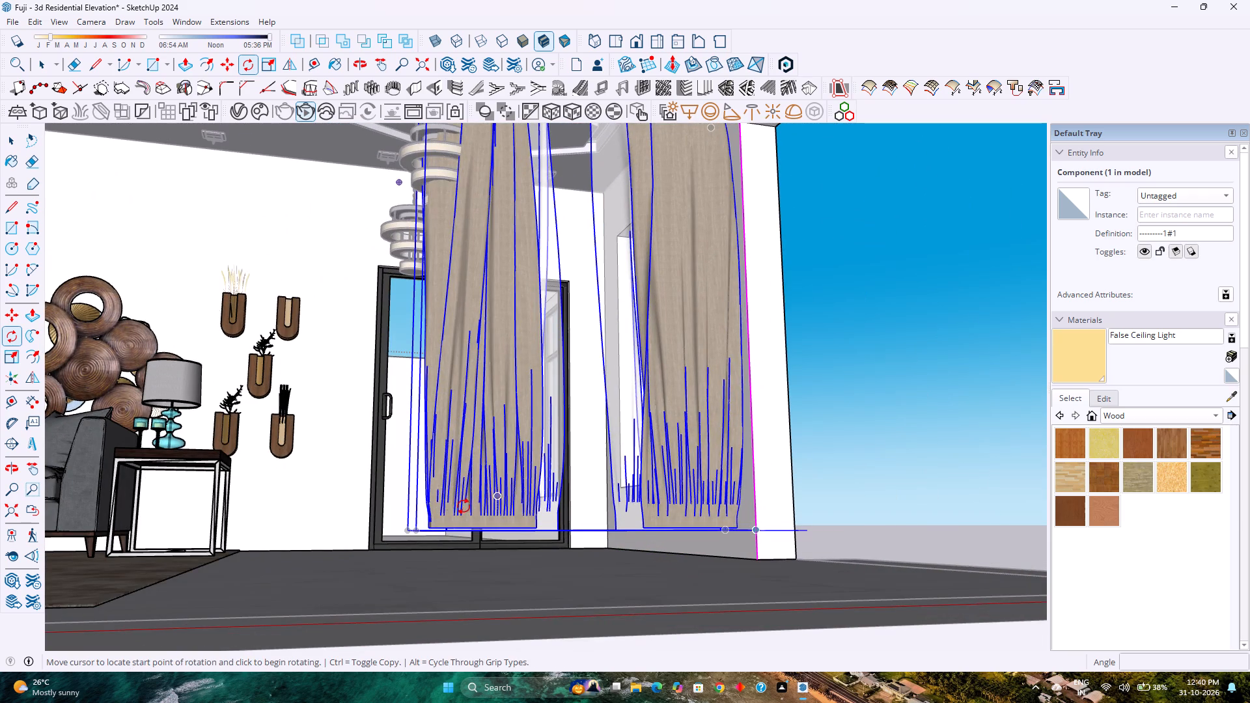
middle_click_drag(432, 531, 545, 587)
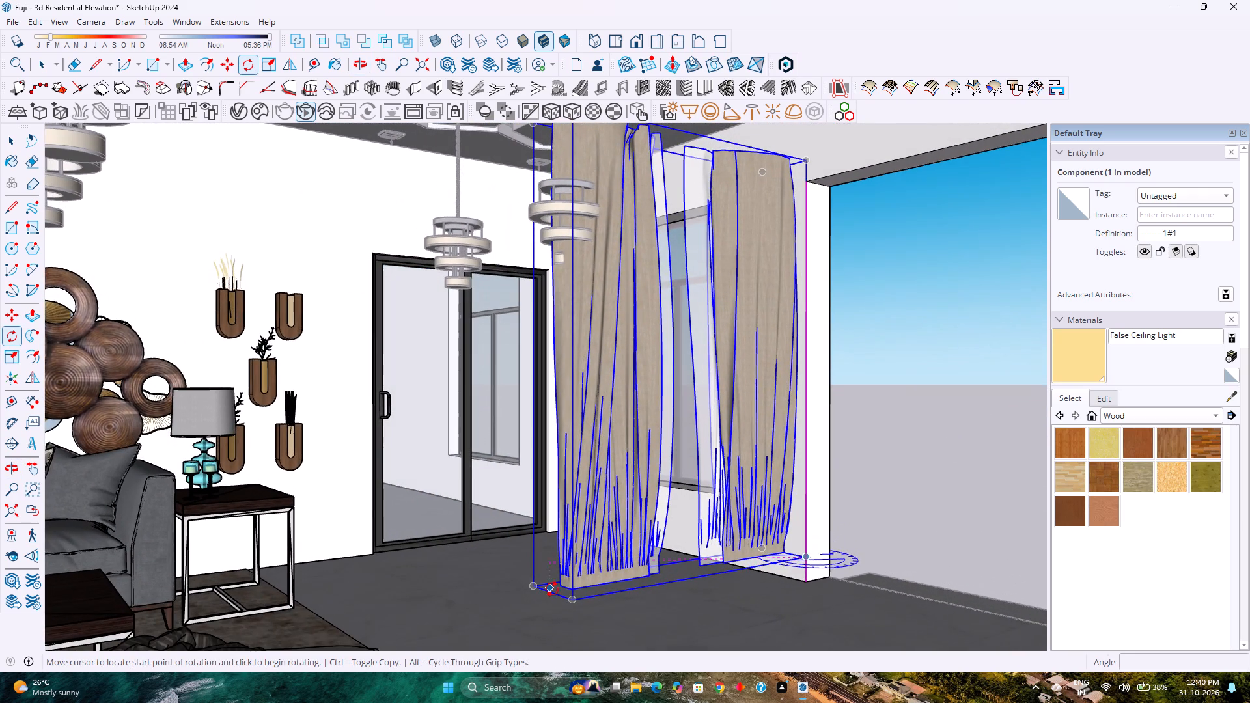
key("Right")
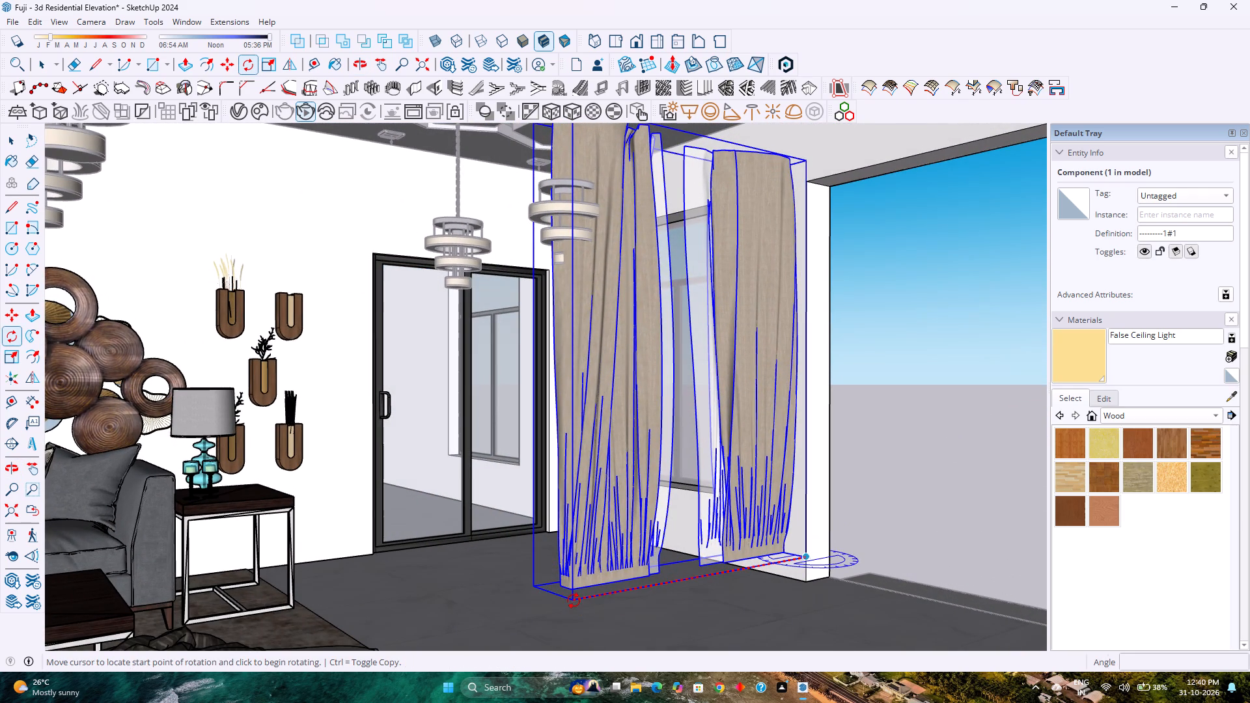
left_click(574, 601)
scroll(908, 598, "down", 4)
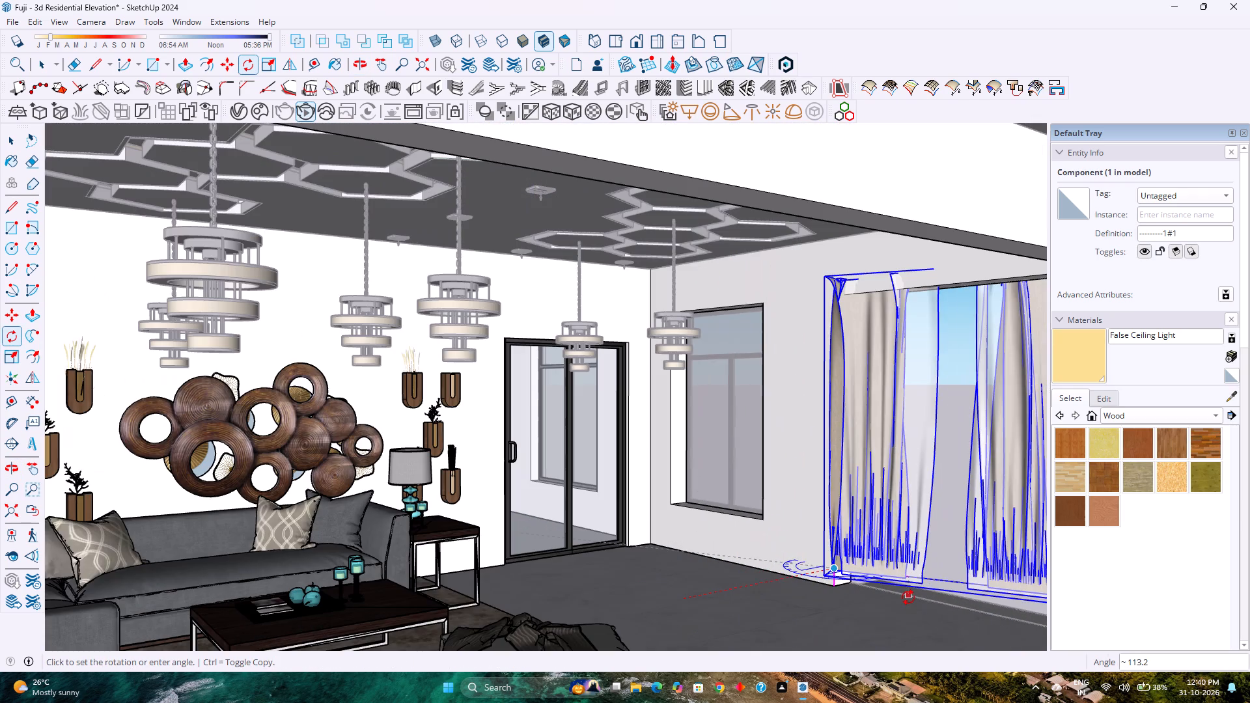
scroll(908, 600, "down", 3)
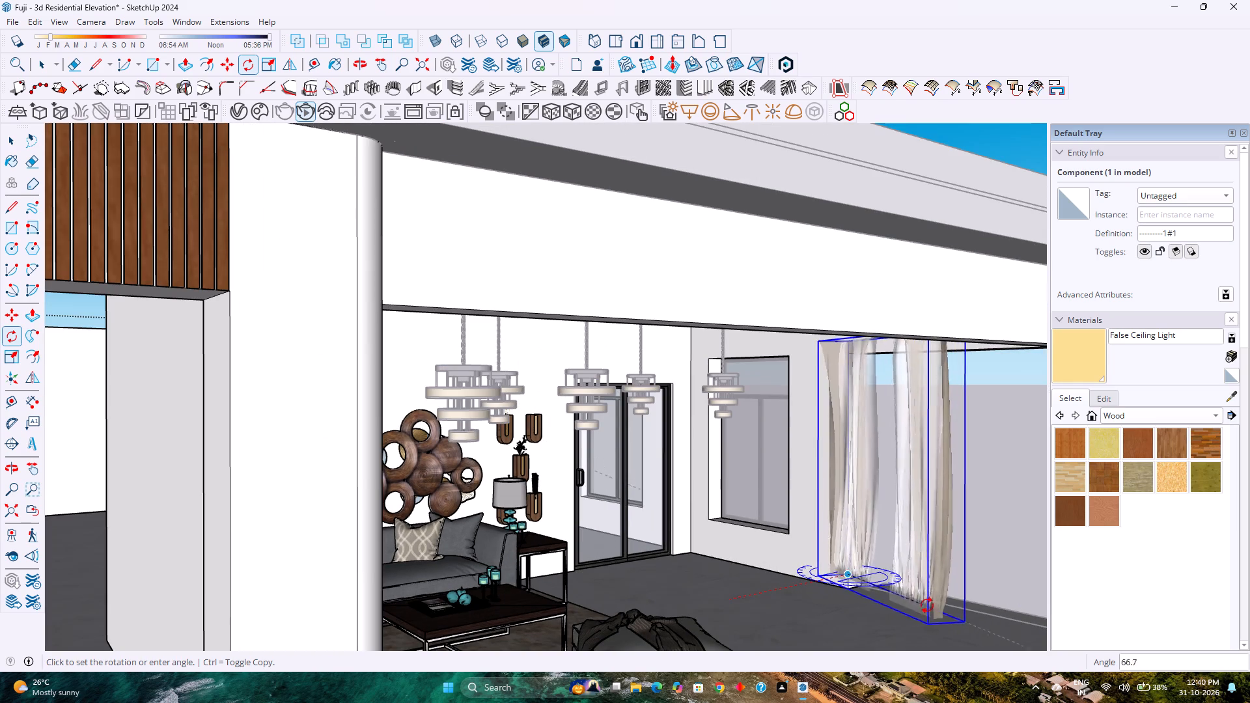
scroll(972, 600, "down", 5)
key("Left")
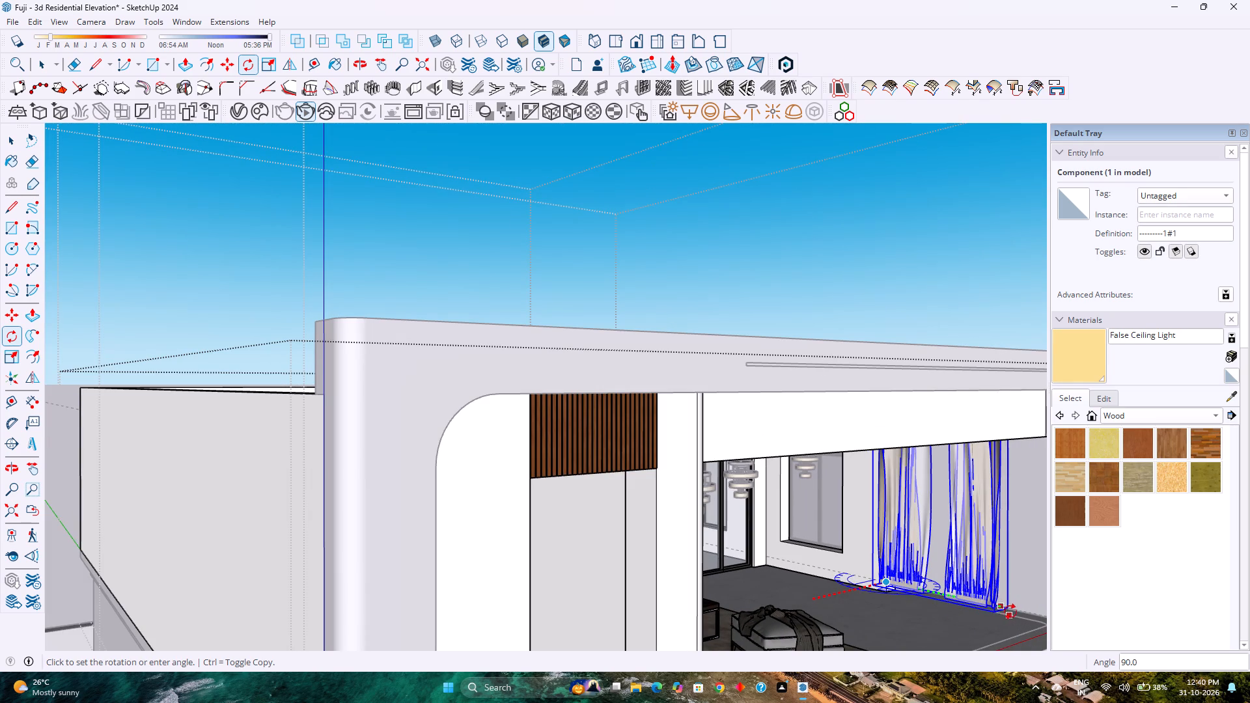
left_click(1011, 611)
scroll(870, 558, "down", 3)
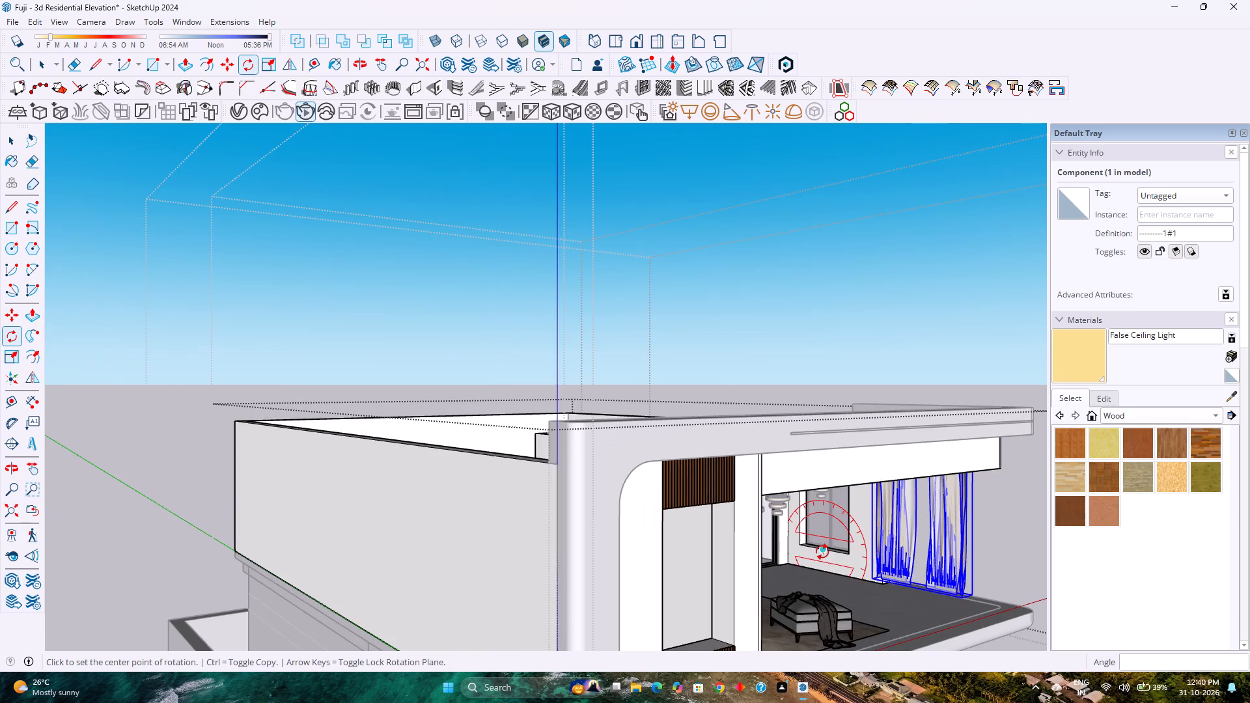
scroll(822, 552, "down", 3)
middle_click_drag(823, 553, 399, 510)
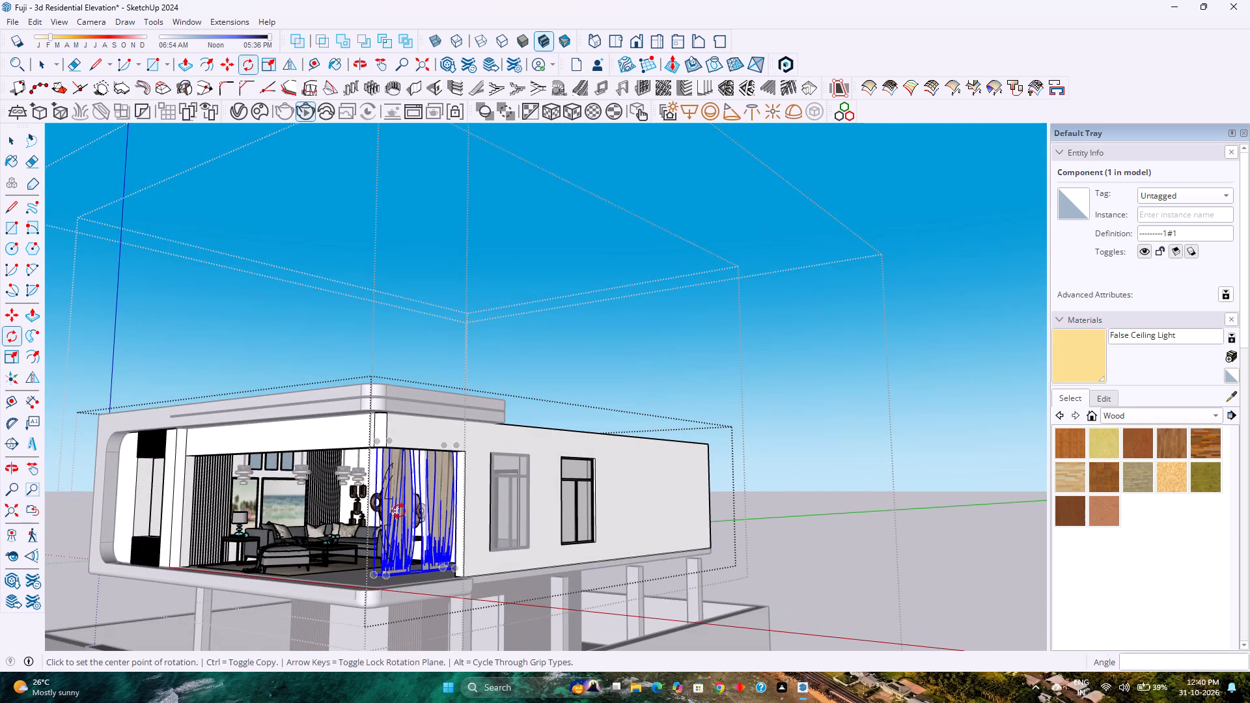
key("space")
Unhide all hidden geometry to restore the living room's corner glazing.
scroll(399, 511, "down", 3)
scroll(399, 511, "up", 12)
middle_click_drag(381, 516, 531, 510, "shift")
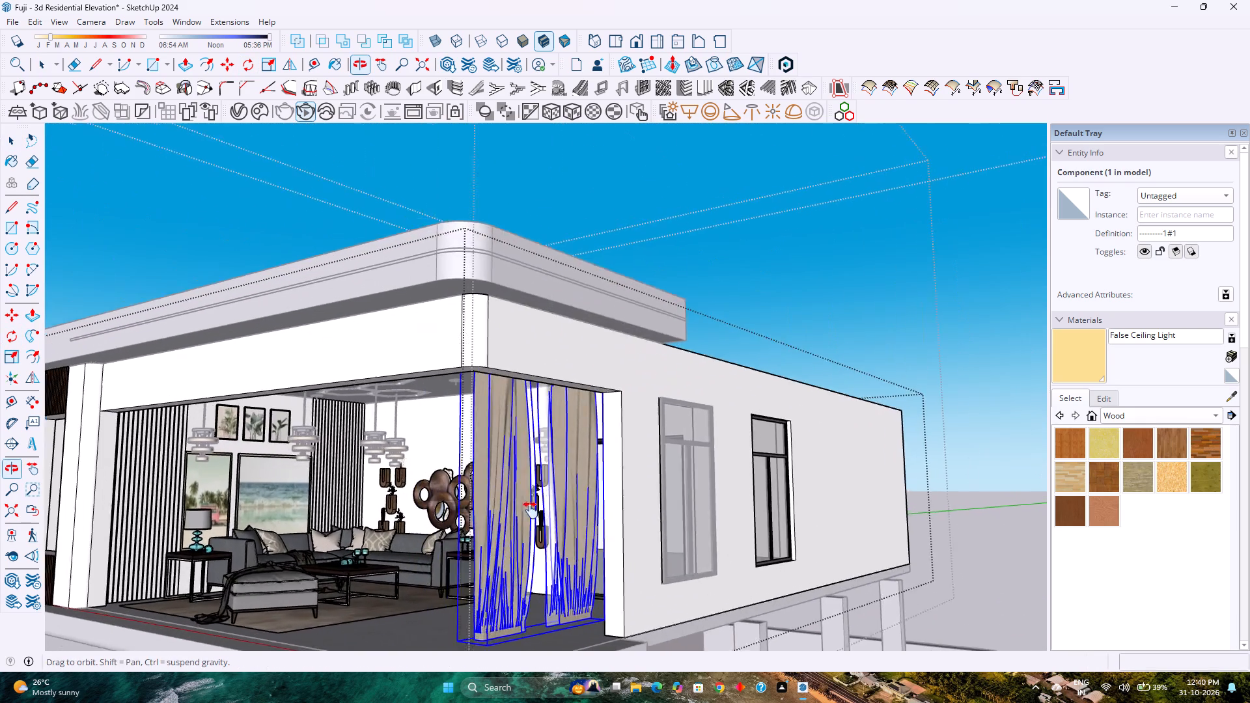
middle_click_drag(531, 510, 614, 507, "shift")
scroll(602, 501, "up", 3)
scroll(602, 501, "down", 2)
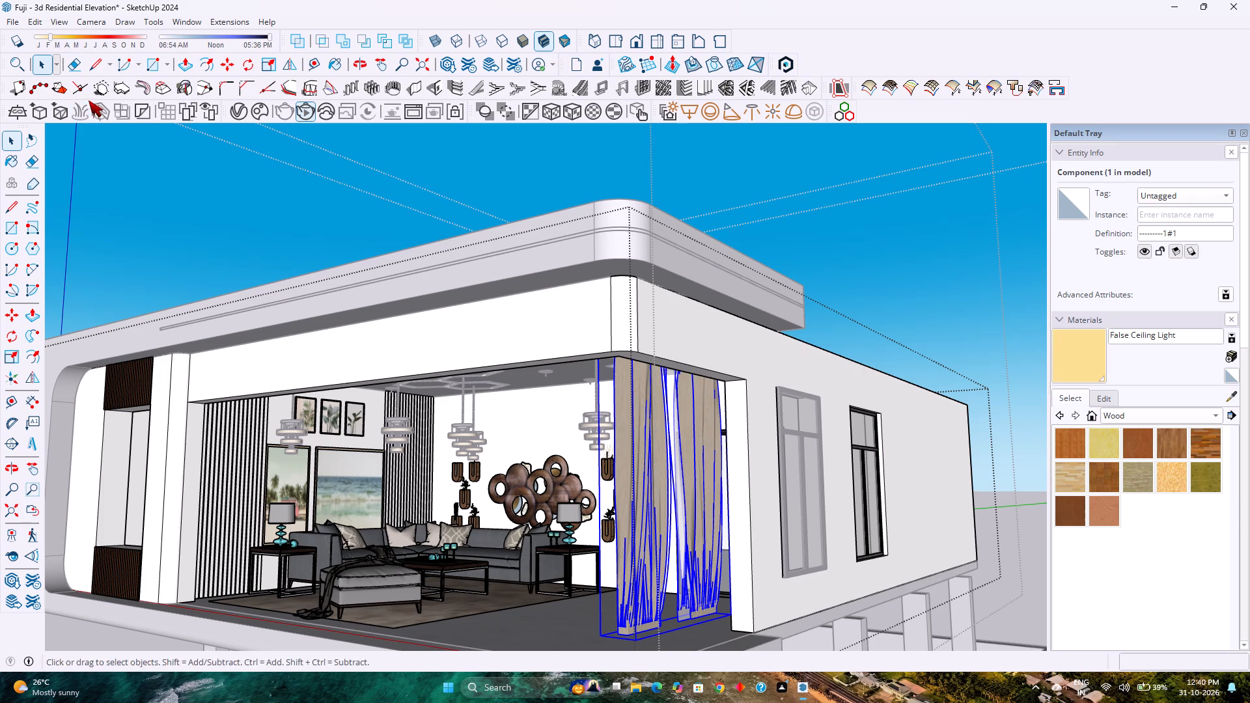
left_click(37, 19)
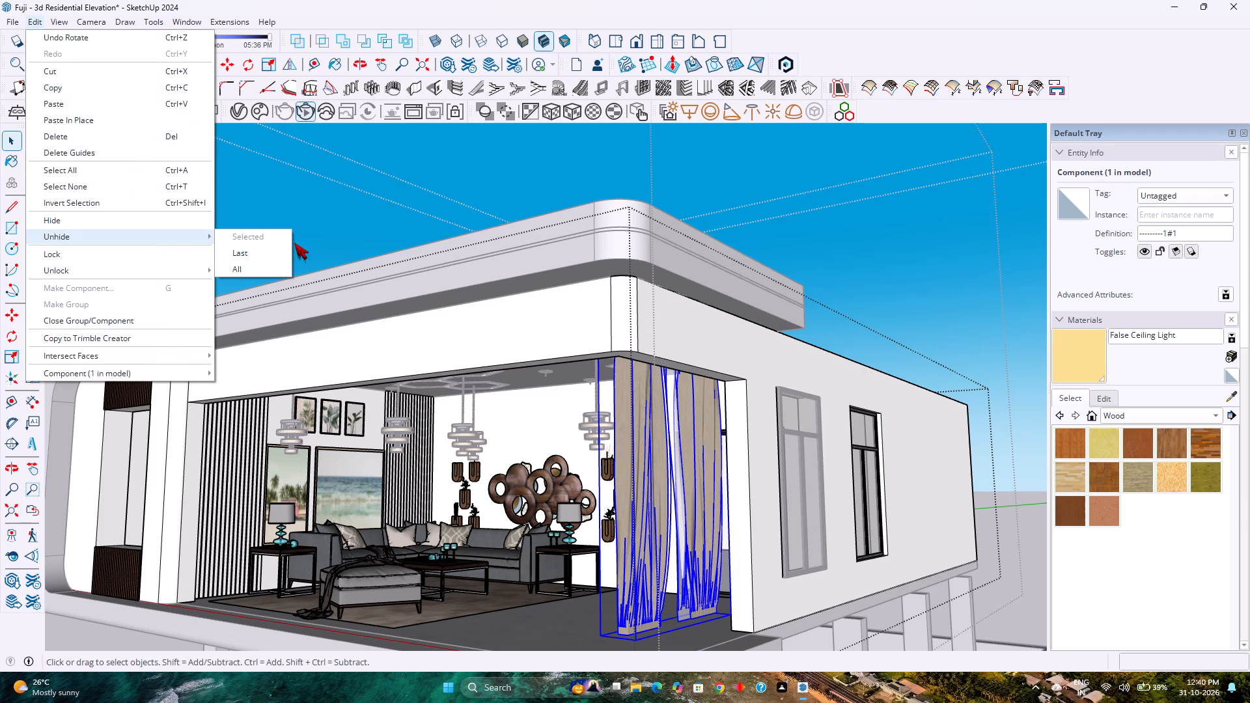
left_click(253, 265)
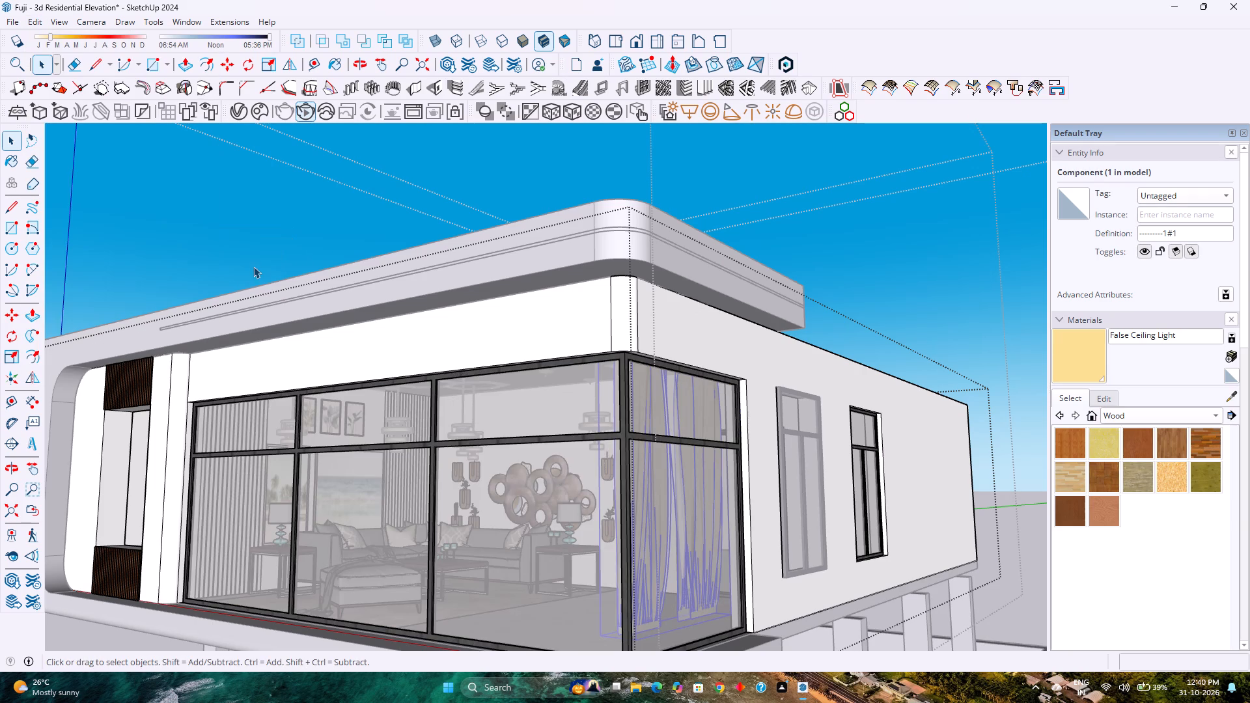
Examine how the rotated curtains sit against the corner glazing, from outside the building and from inside the room.
scroll(641, 486, "up", 4)
middle_click_drag(645, 486, 900, 493)
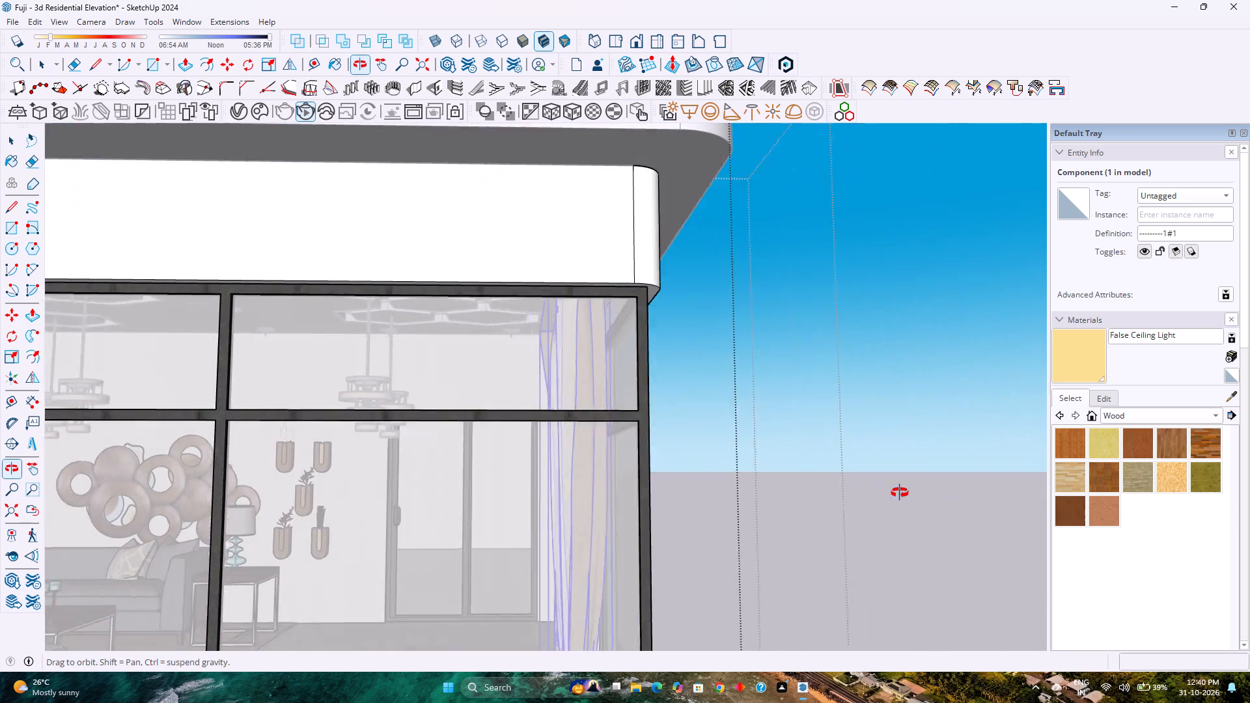
middle_click_drag(900, 493, 905, 493)
scroll(565, 470, "down", 10)
scroll(593, 501, "up", 3)
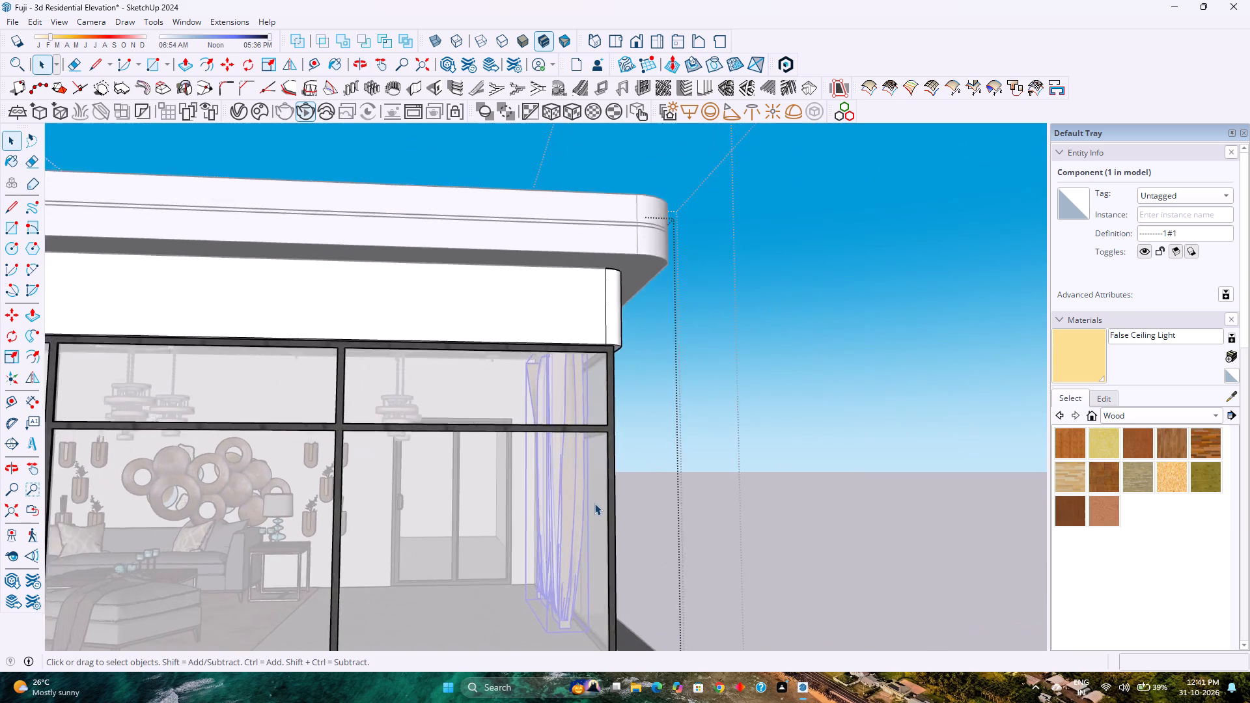
scroll(594, 503, "up", 1)
middle_click_drag(594, 503, 762, 531)
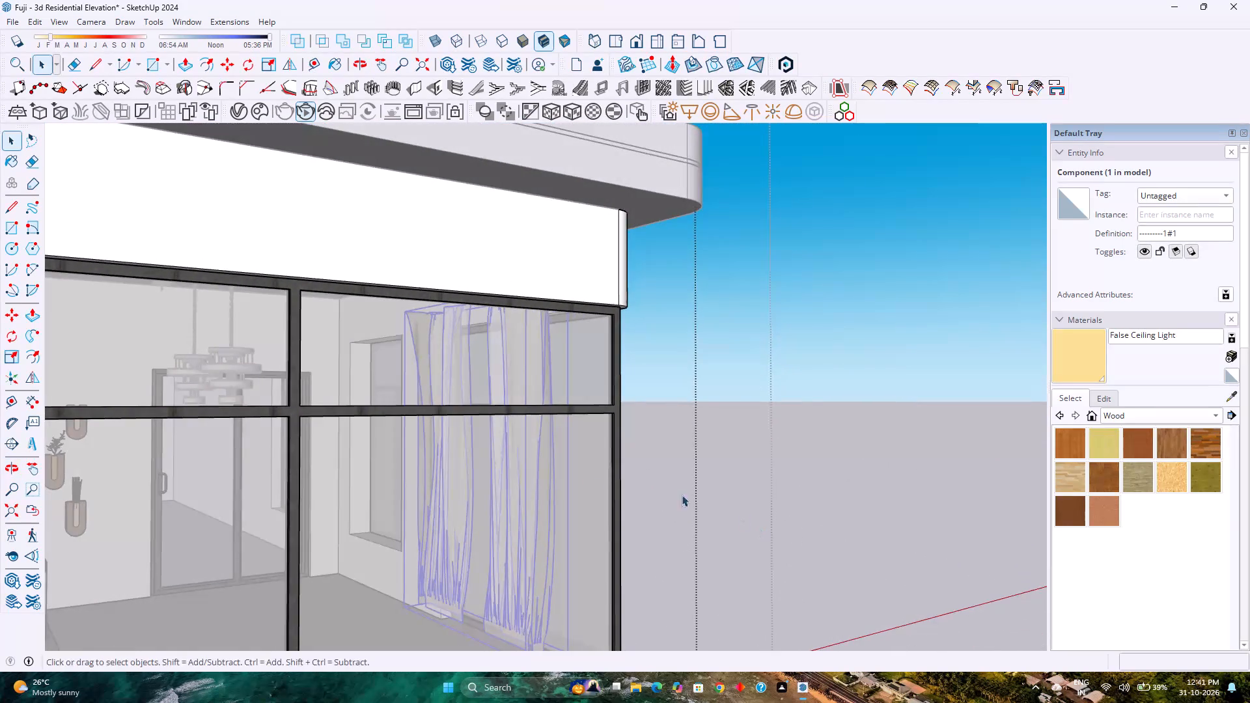
scroll(374, 448, "up", 11)
middle_click_drag(340, 458, 702, 447)
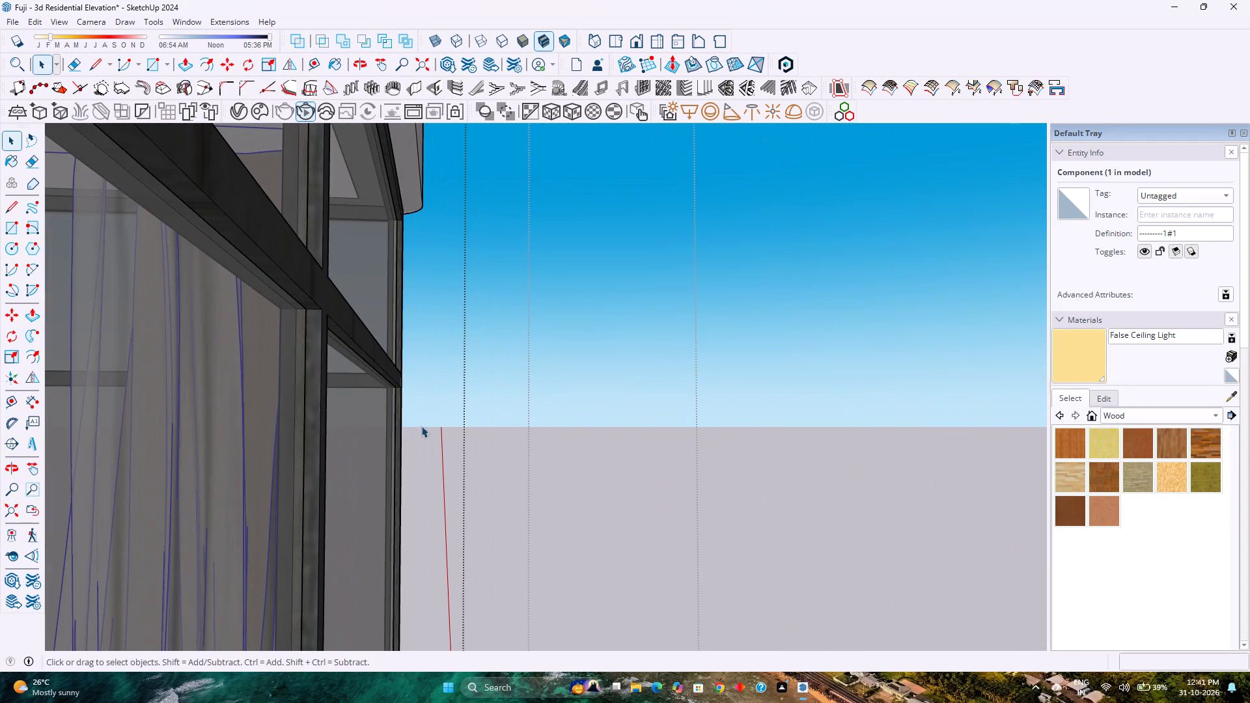
middle_click_drag(62, 444, 931, 434, "shift")
scroll(620, 387, "down", 4)
middle_click_drag(339, 411, 520, 300, "shift")
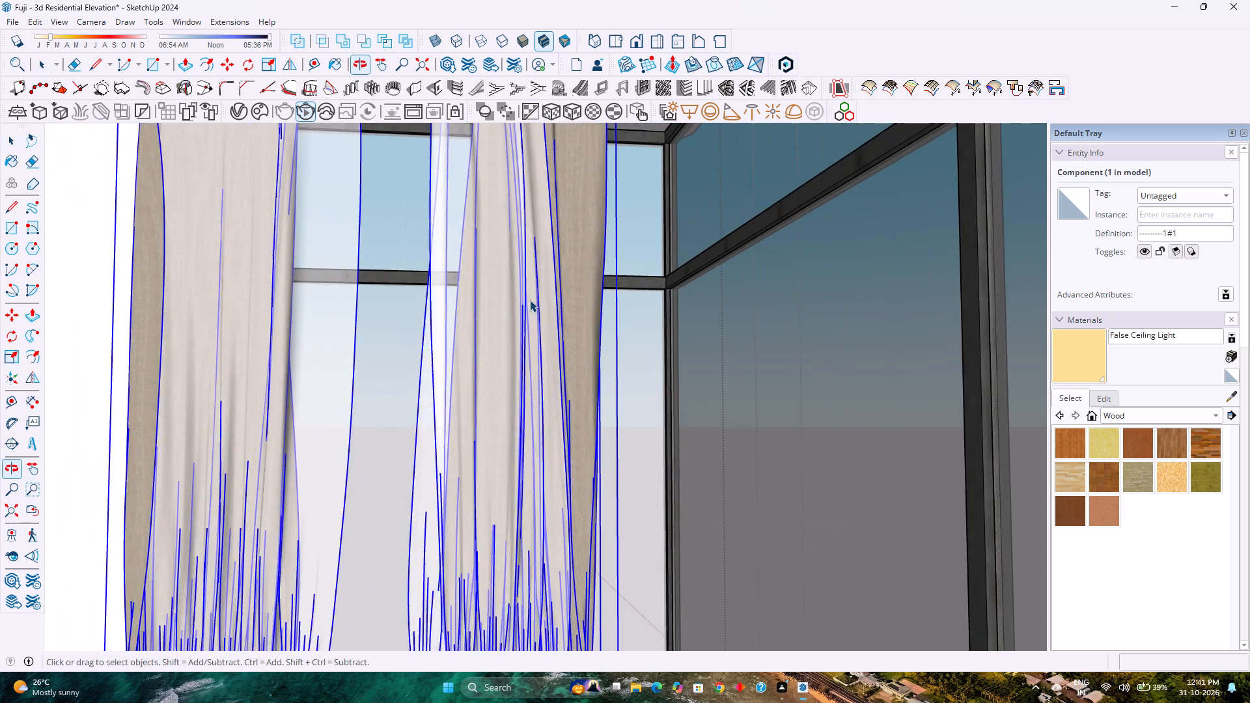
scroll(530, 300, "down", 5)
scroll(510, 363, "up", 2)
scroll(510, 363, "down", 2)
Flip the curtains about their green plane so the fabric's front faces into the room.
left_click(486, 428)
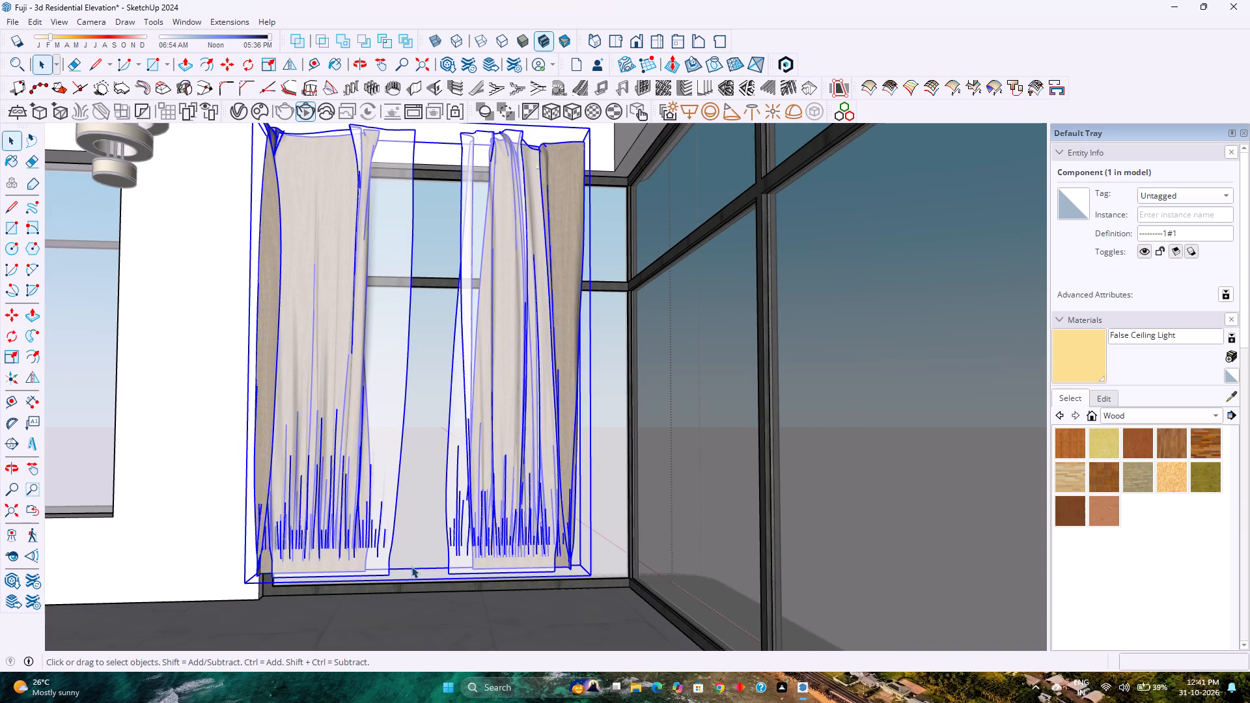
left_click(294, 61)
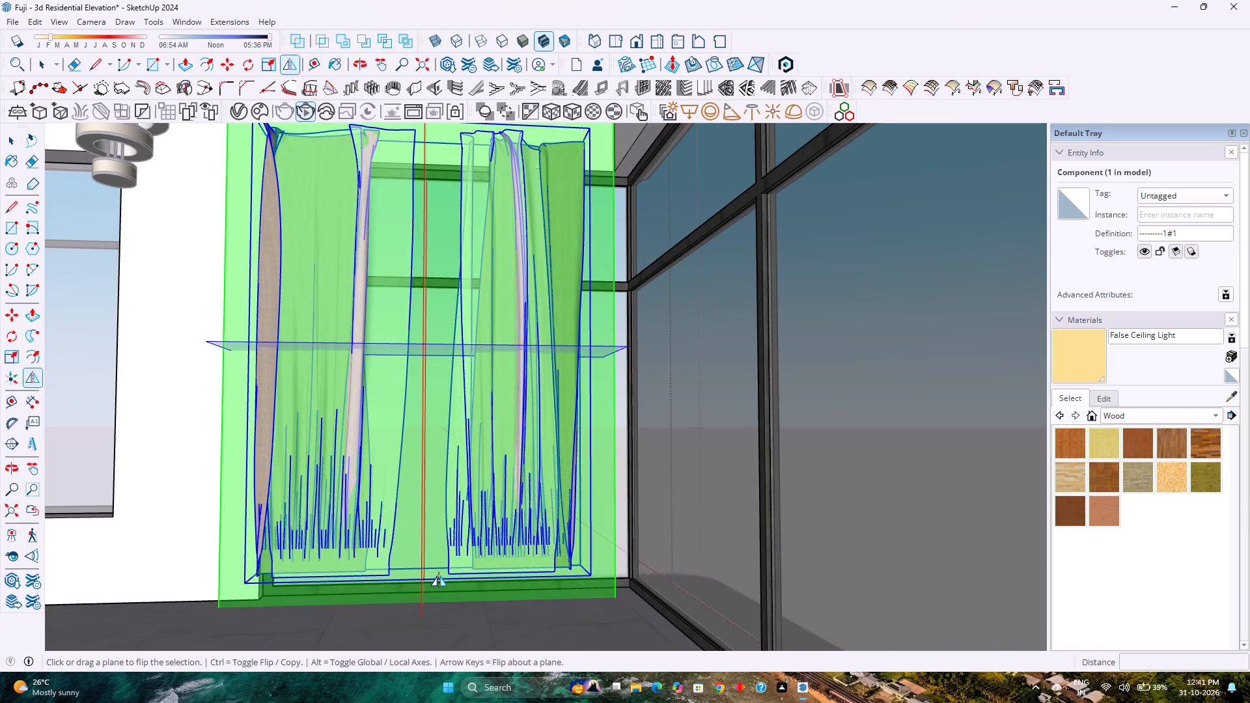
left_click(227, 586)
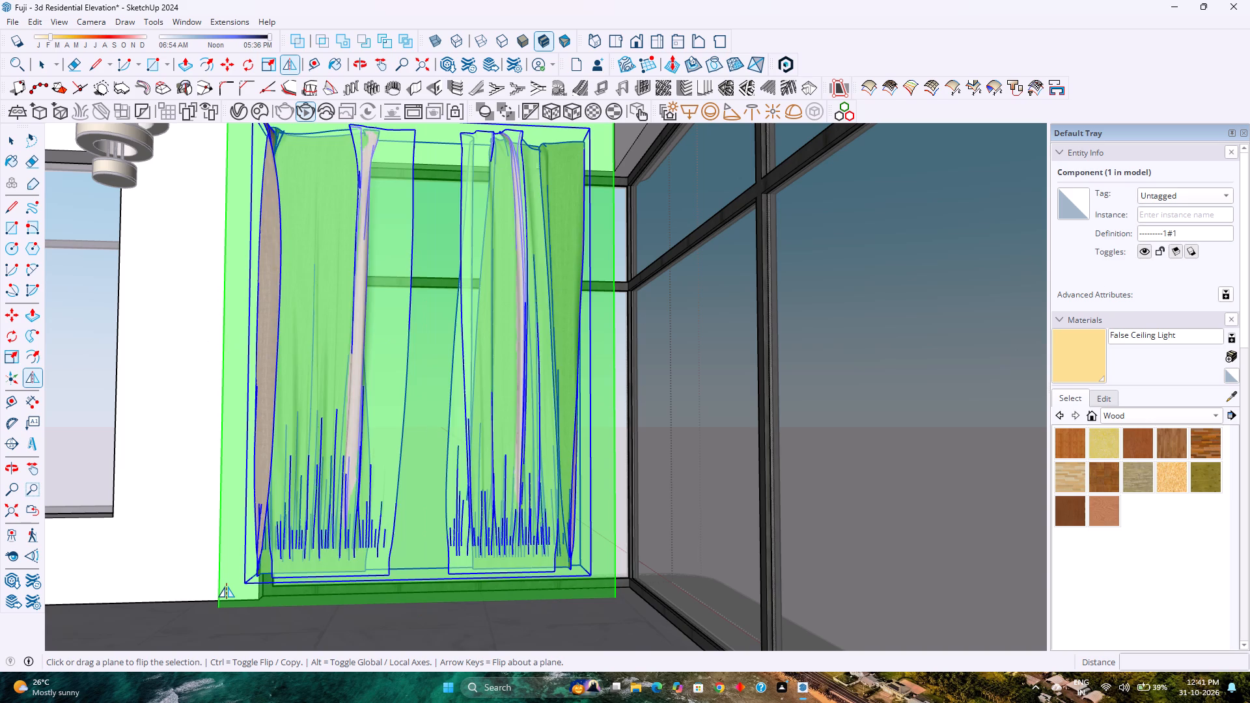
Stretch the curtains downward to the floor at the side window with a blue-axis scale of about 1.05.
key("s")
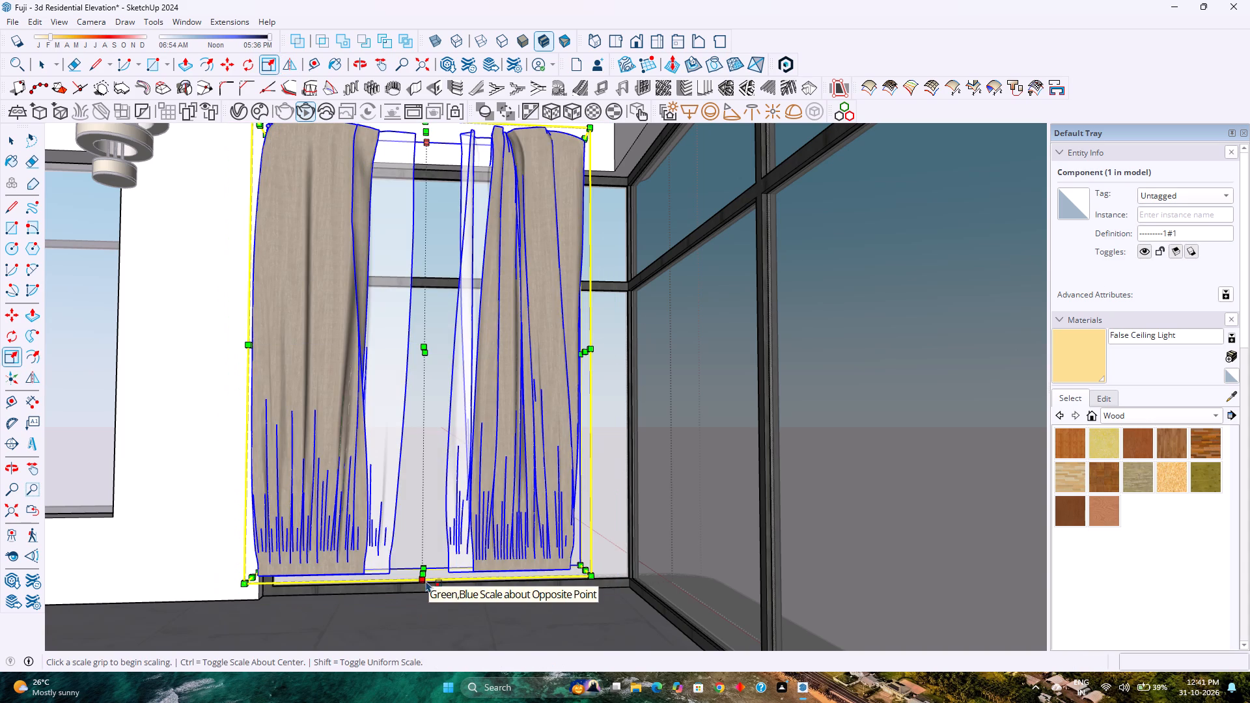
left_click(423, 570)
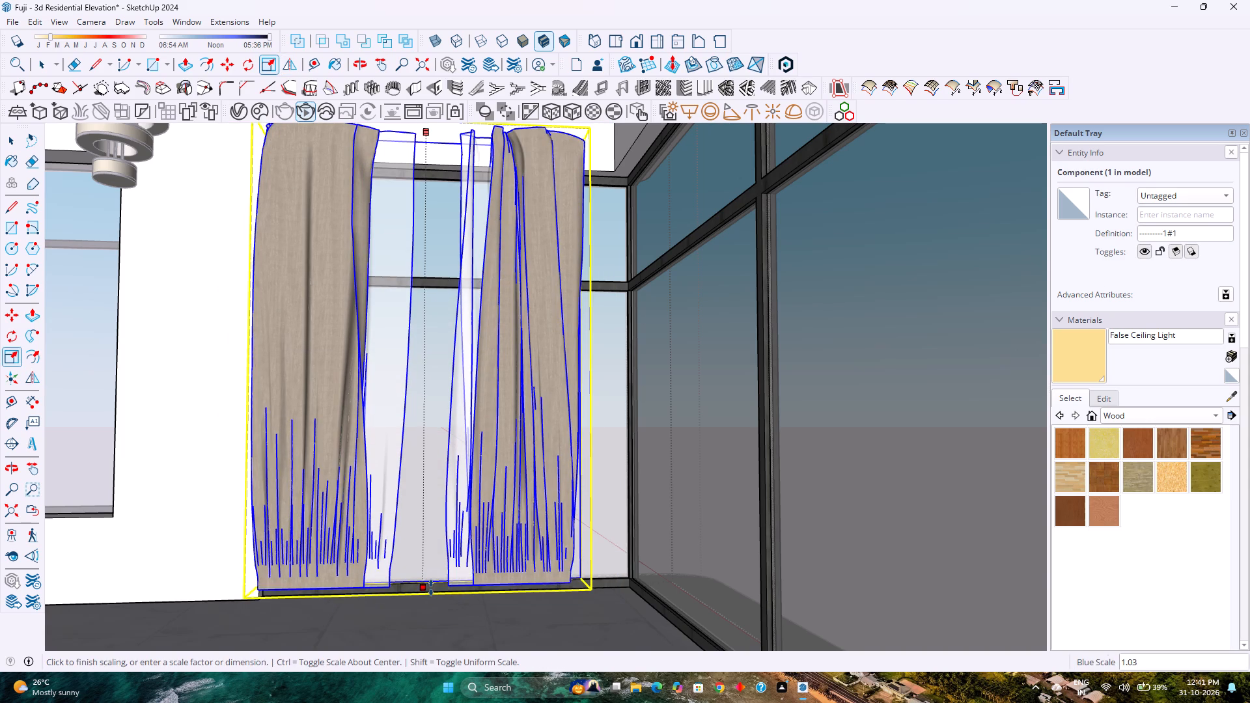
left_click(445, 594)
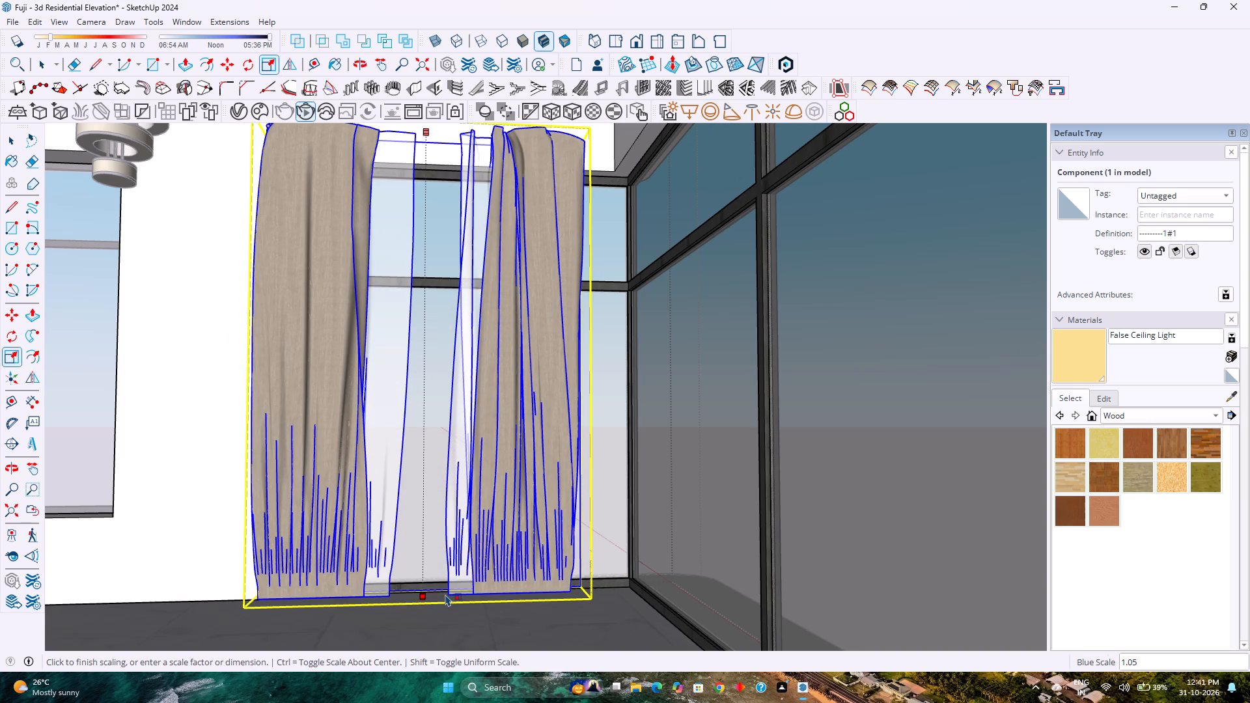
Widen the curtains toward the corner glazing with a red-axis scale of about 1.17.
scroll(611, 350, "up", 1)
left_click(582, 368)
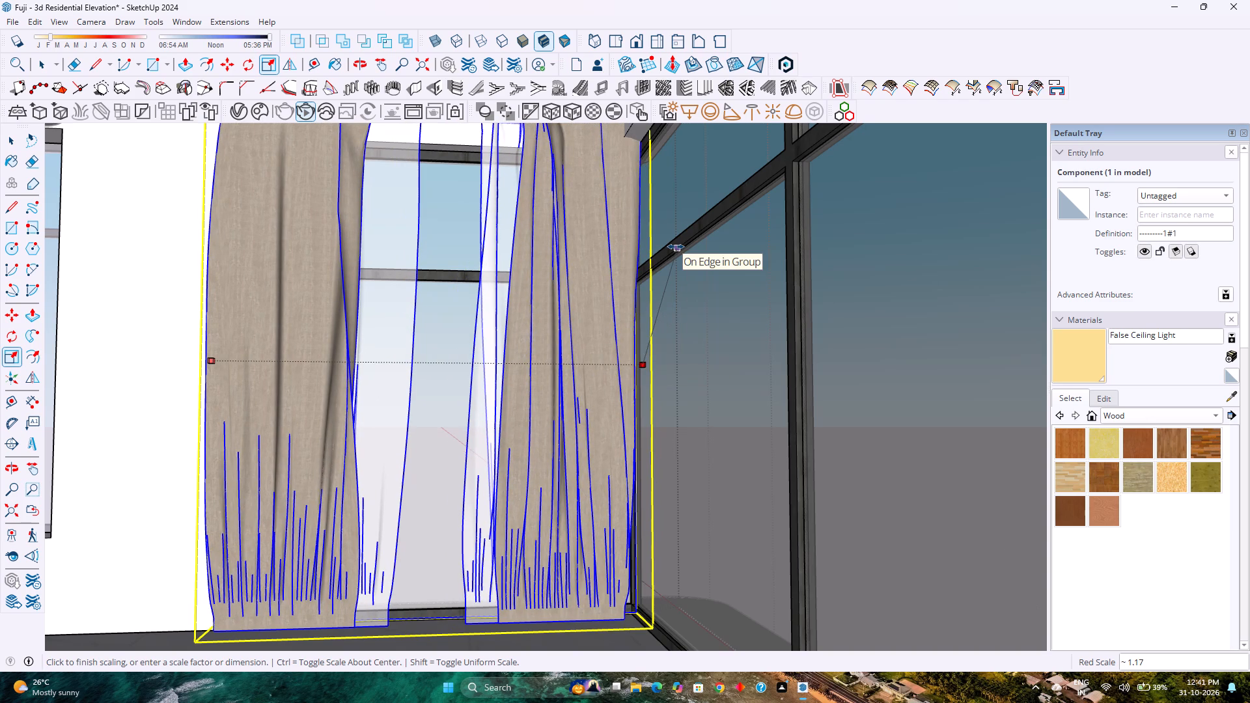
left_click(676, 247)
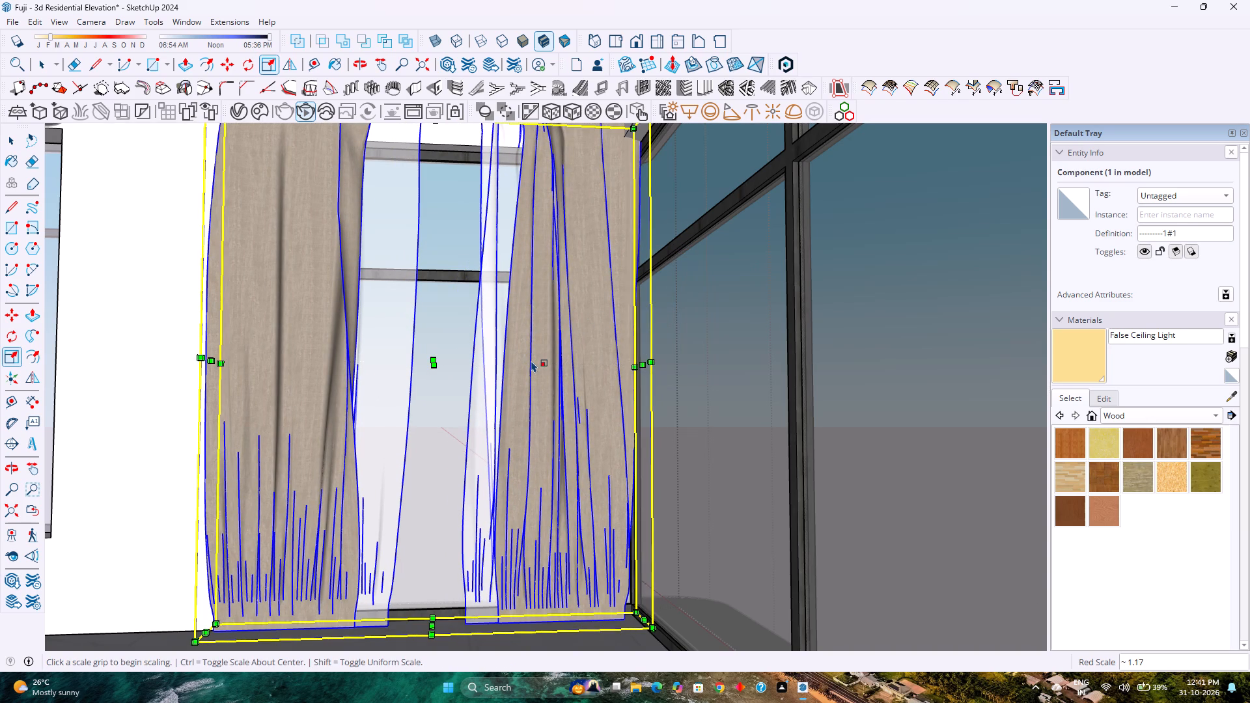
Narrow the curtains with a red-axis scale of about 0.95 so their outer edge meets the corner glazing frame.
scroll(531, 361, "down", 2)
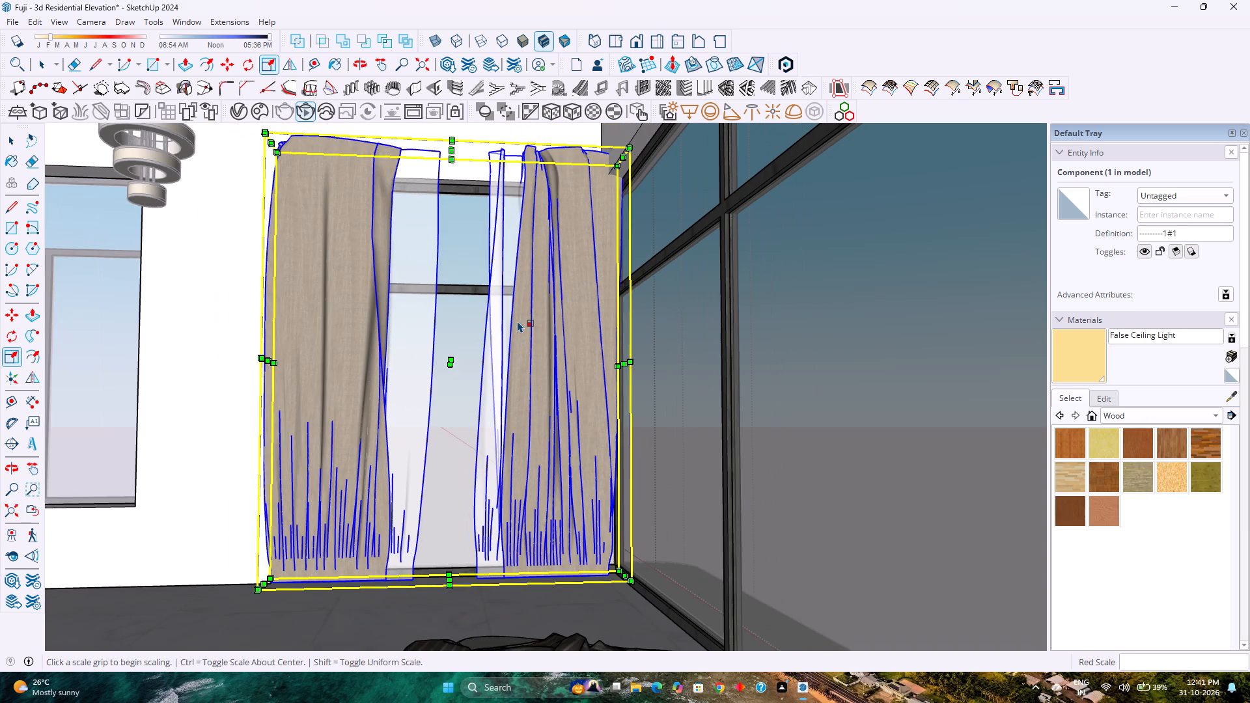
key("space")
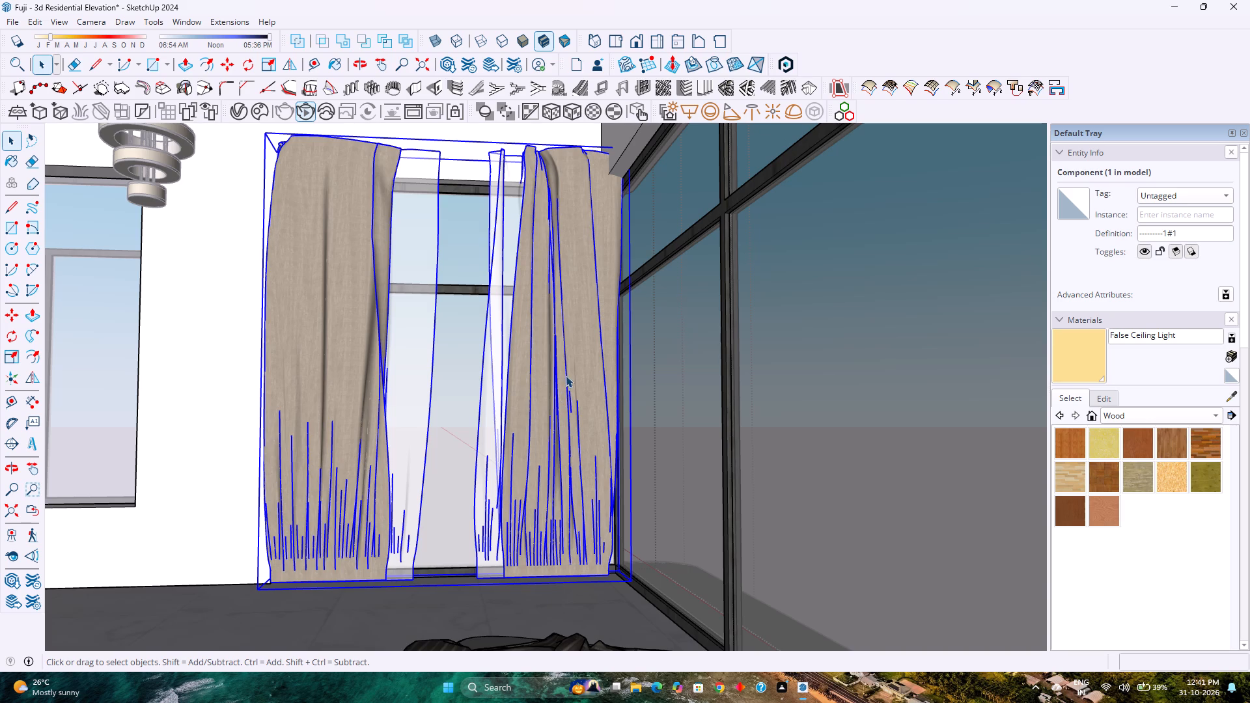
key("s")
left_click(620, 363)
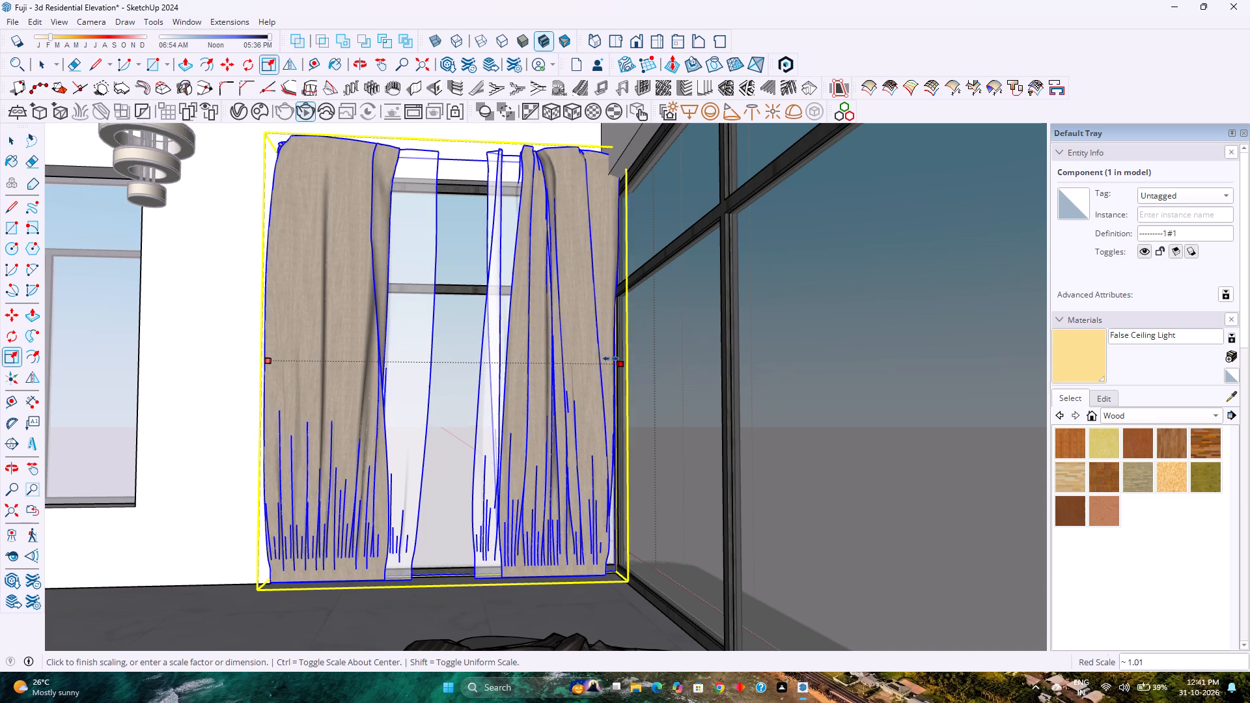
left_click(612, 163)
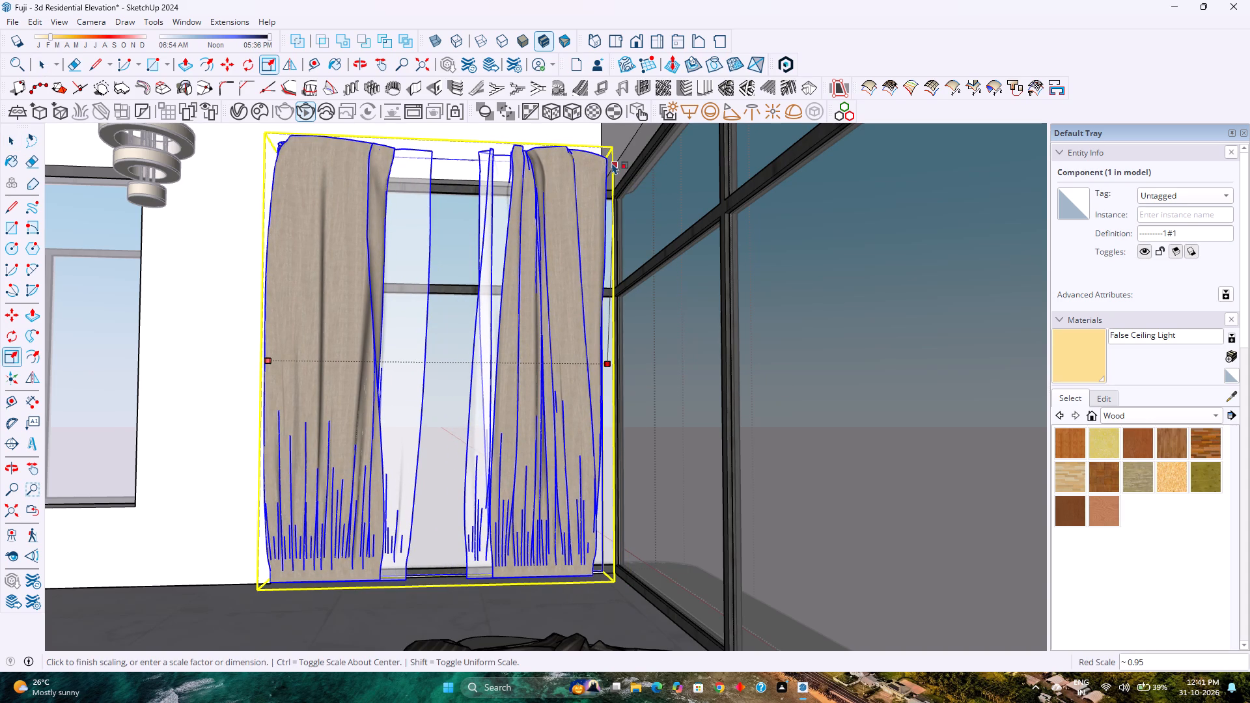
key("space")
scroll(505, 307, "down", 1)
key("Escape")
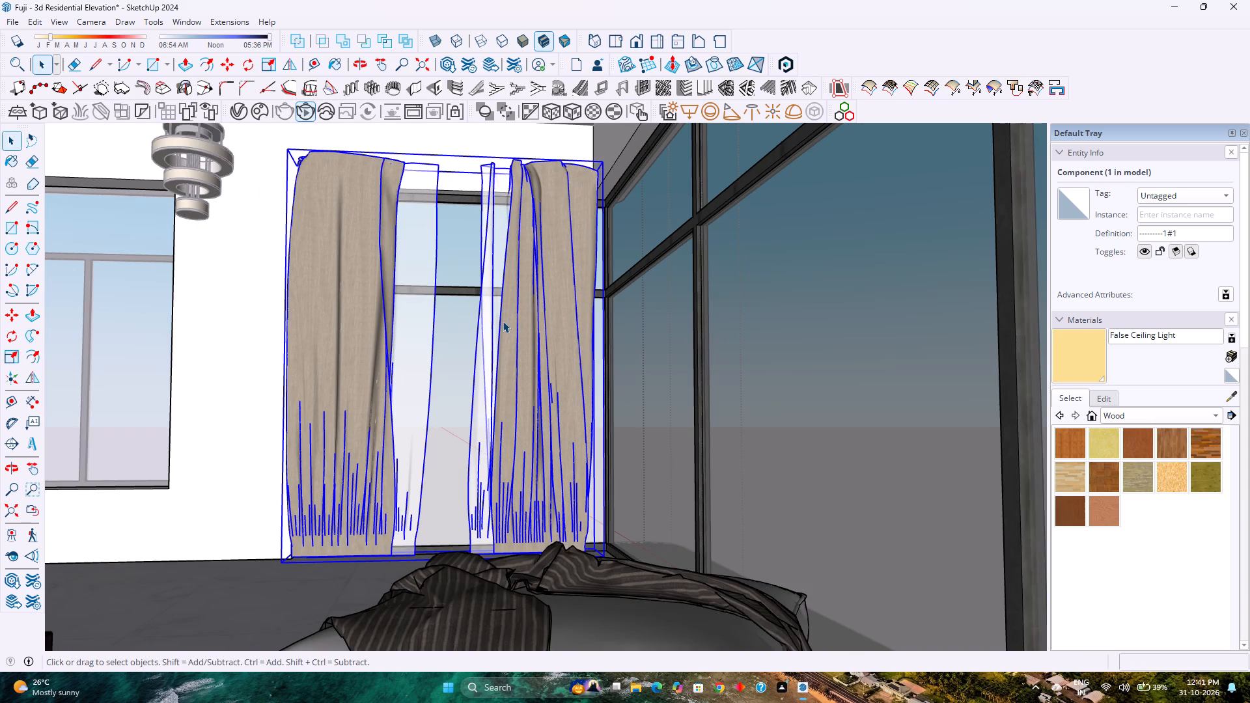
Examine the fitted curtains at the side window from inside the room and through the front glazing.
scroll(508, 350, "down", 3)
scroll(355, 448, "up", 3)
middle_click_drag(355, 448, 615, 447)
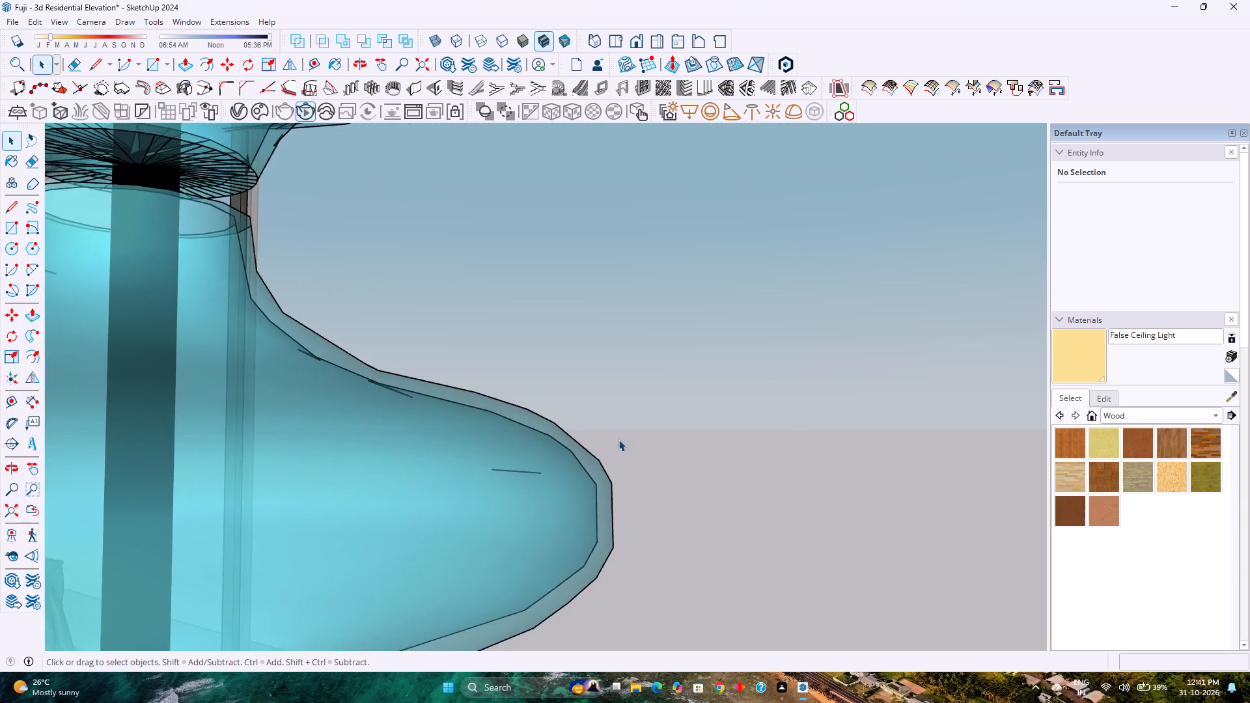
scroll(618, 439, "down", 6)
scroll(535, 473, "up", 5)
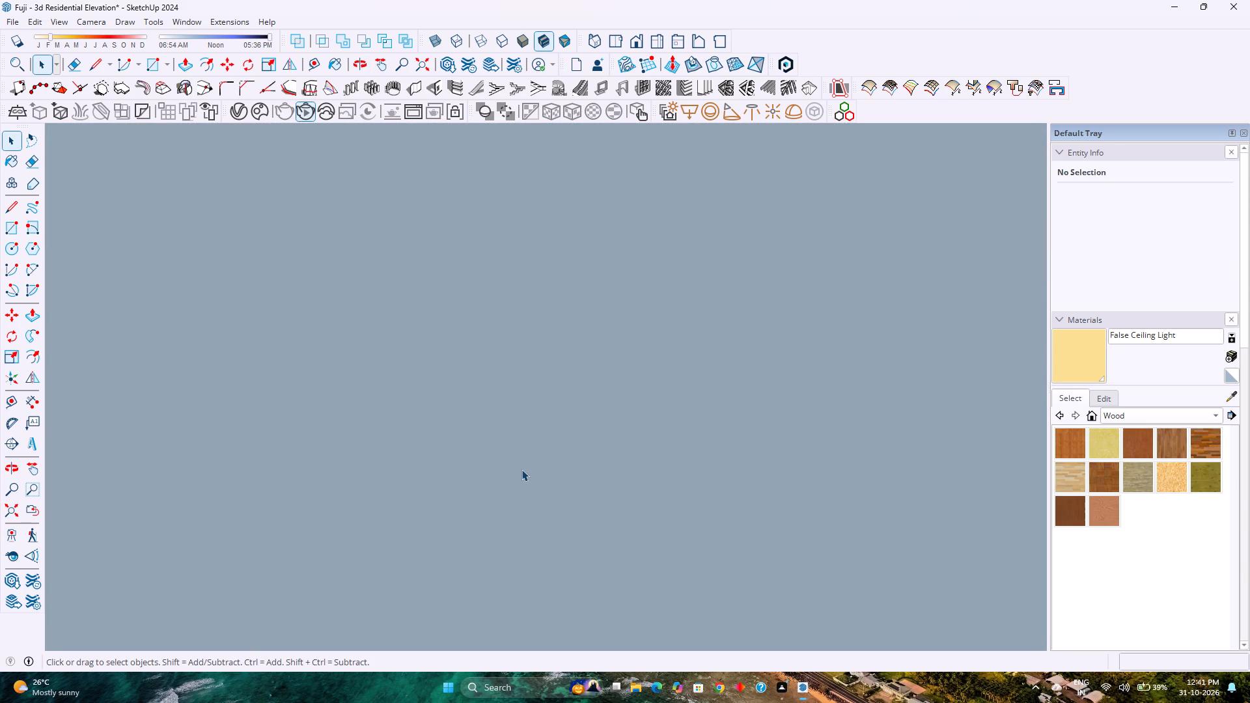
scroll(521, 469, "up", 16)
middle_click_drag(503, 469, 185, 471)
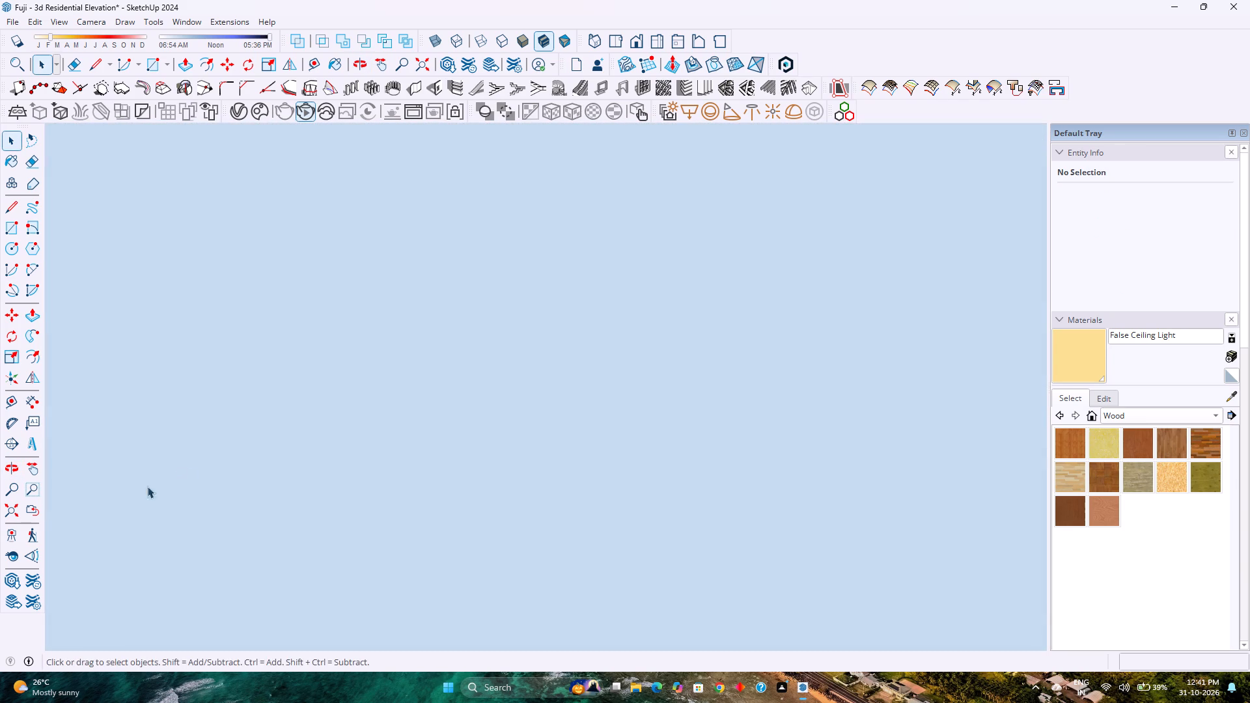
left_click(15, 507)
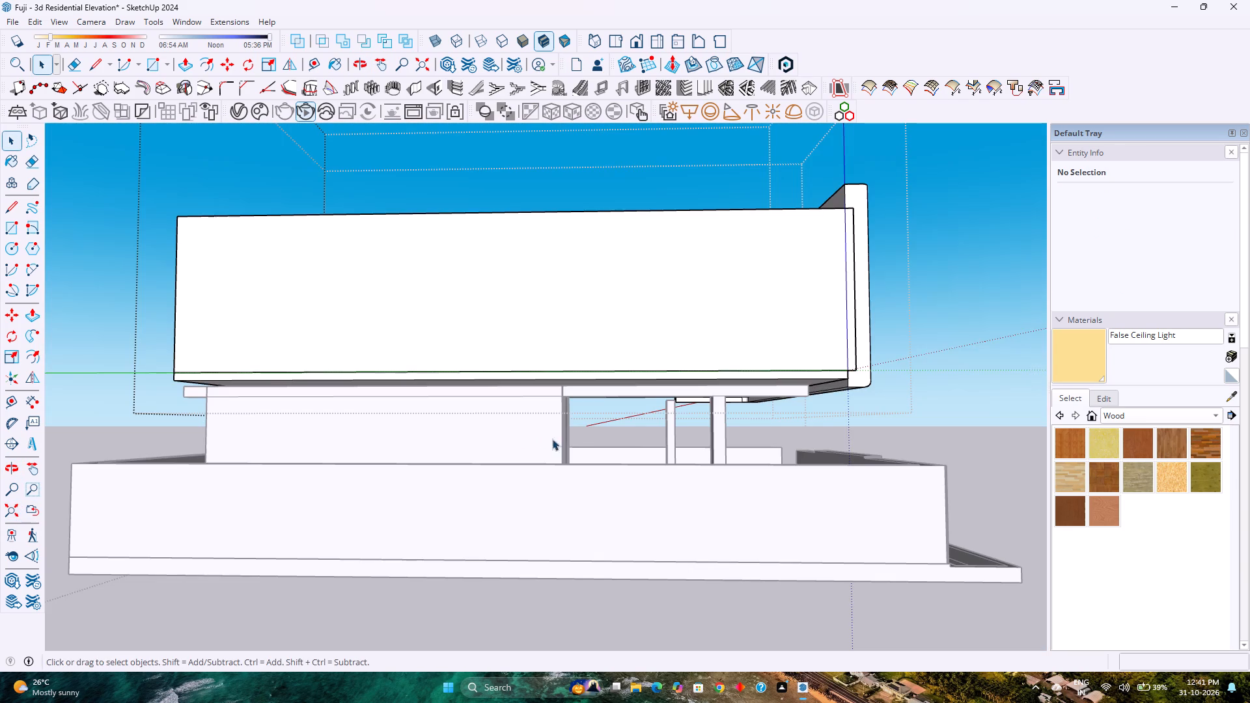
middle_click_drag(576, 426, 174, 476)
middle_click(174, 476)
scroll(505, 378, "up", 3)
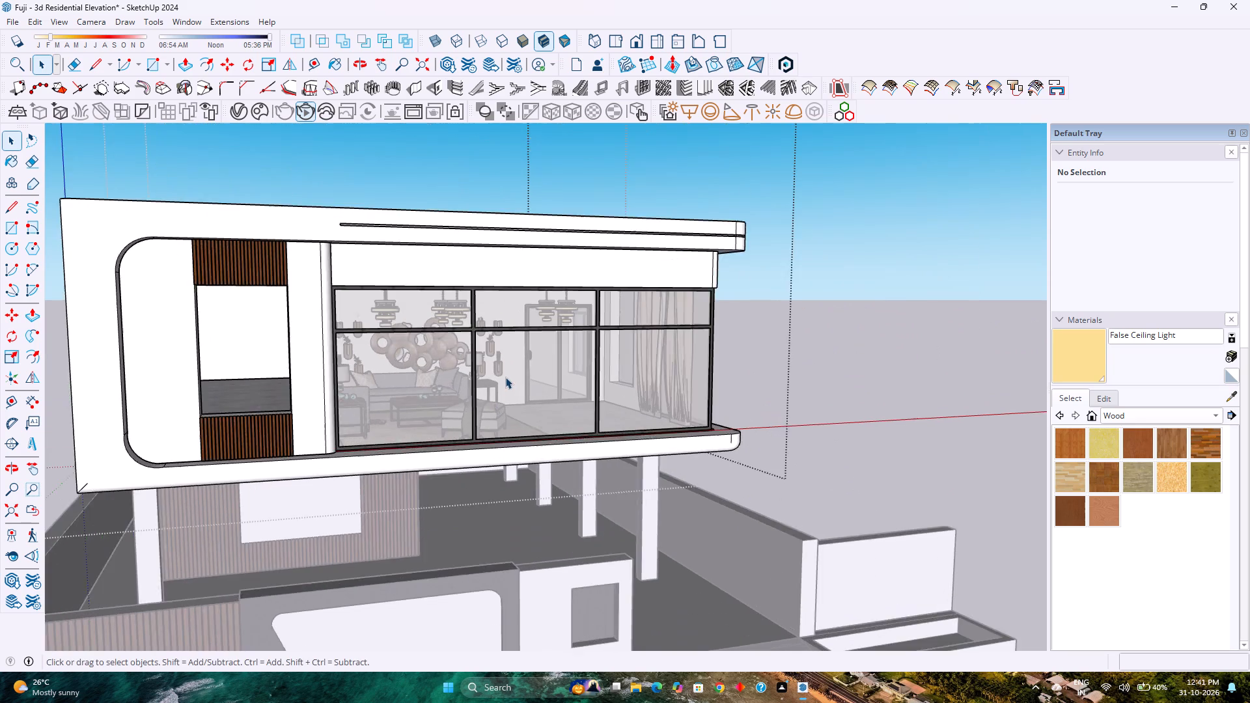
scroll(505, 377, "up", 12)
middle_click_drag(590, 390, 507, 488, "shift")
scroll(274, 493, "up", 2)
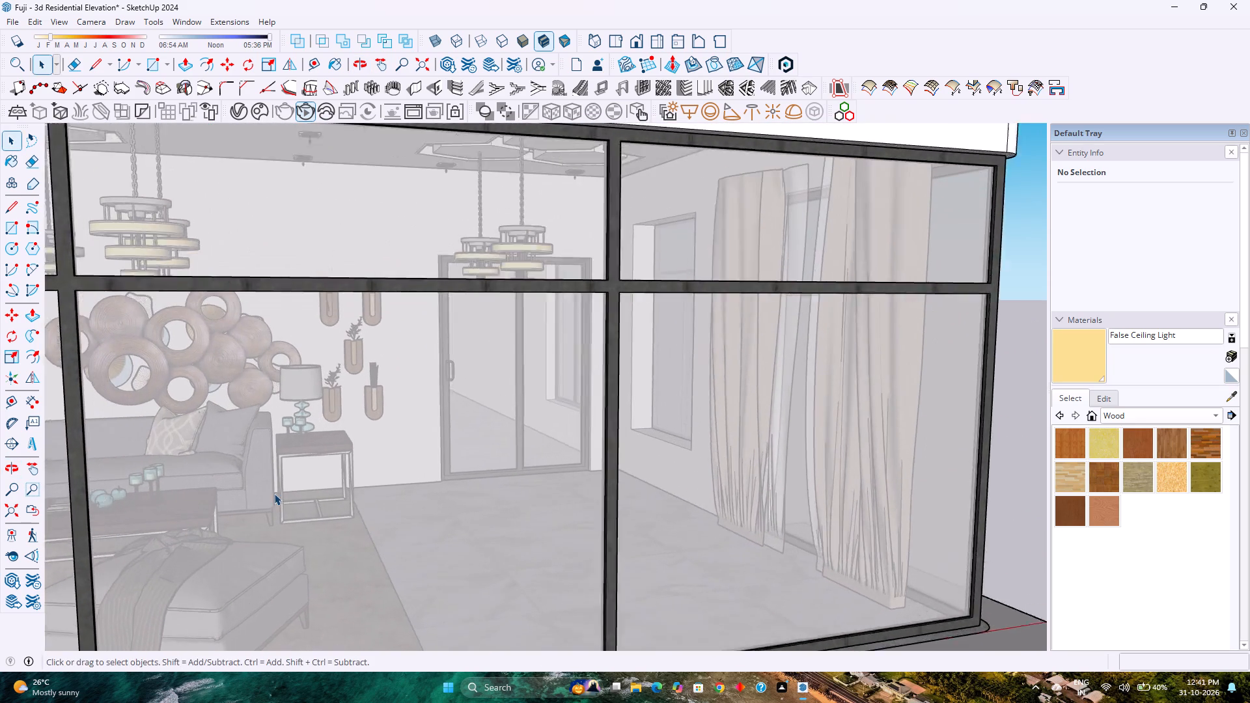
scroll(274, 493, "up", 1)
middle_click_drag(274, 489, 651, 462)
scroll(617, 446, "down", 1, "shift")
middle_click_drag(416, 448, 814, 437, "shift")
middle_click_drag(770, 417, 747, 421, "shift")
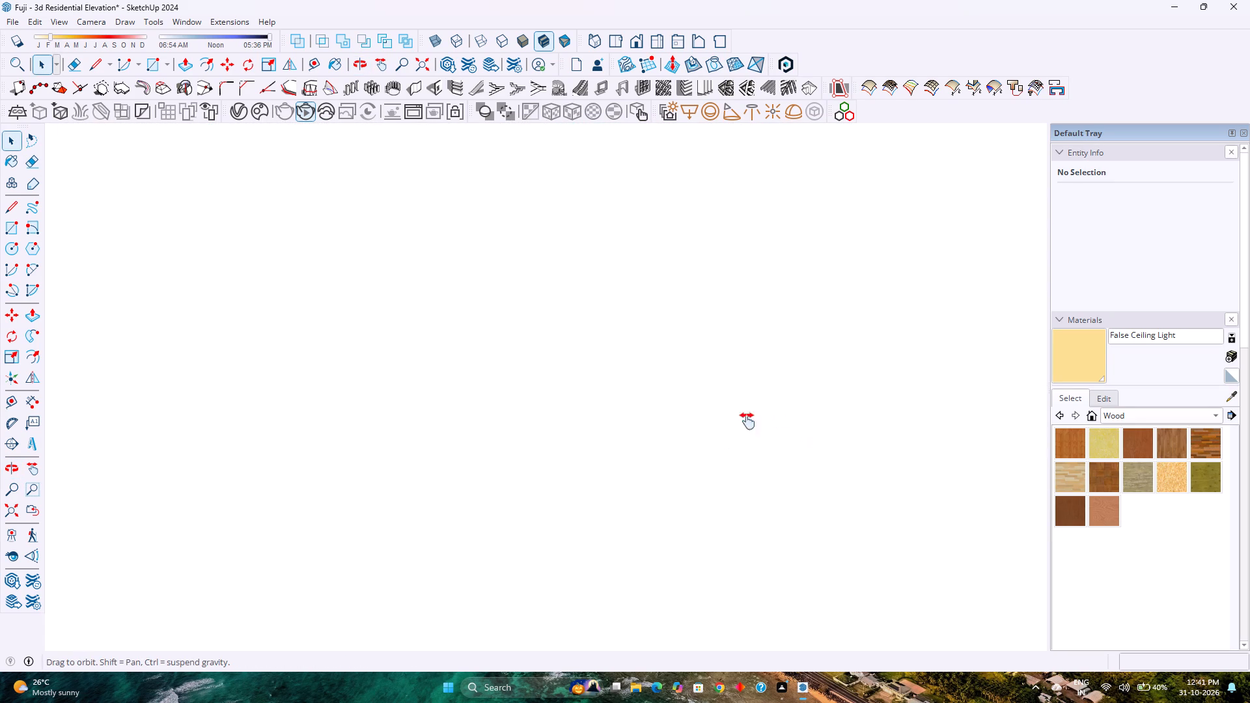
middle_click_drag(747, 421, 47, 460, "shift")
left_click(3, 508)
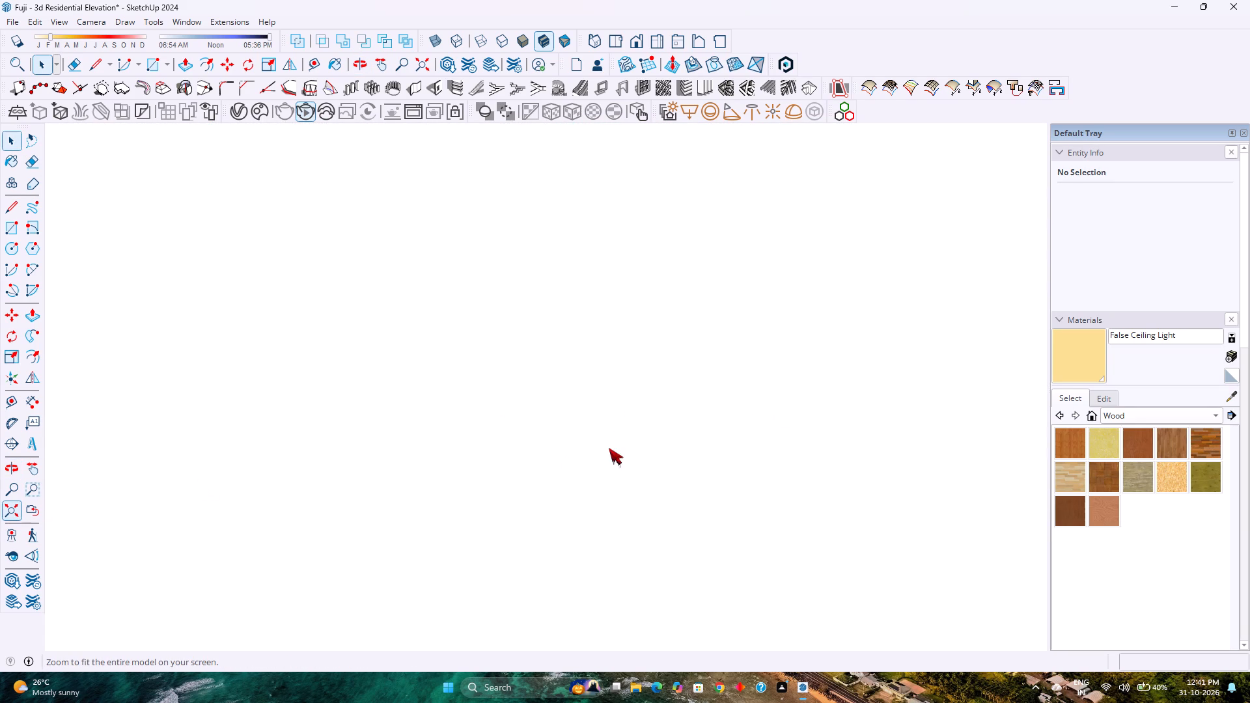
middle_click_drag(647, 430, 632, 432)
middle_click_drag(622, 434, 366, 470)
scroll(745, 399, "up", 1)
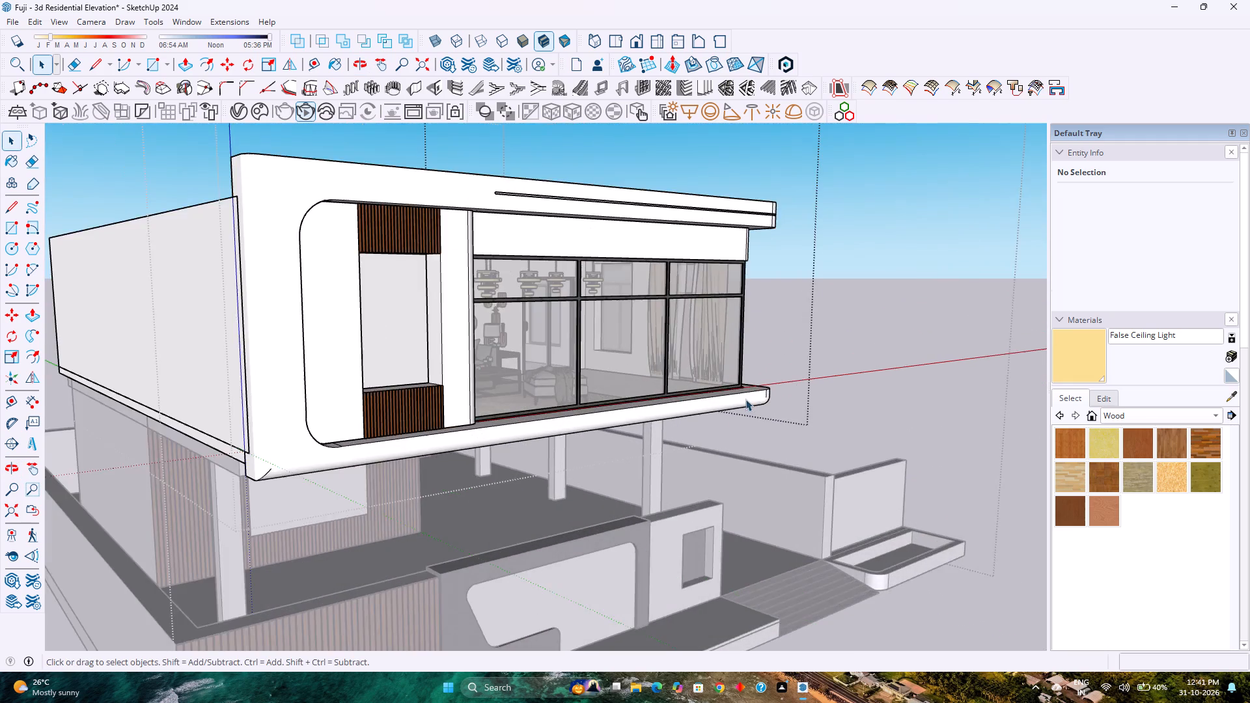
scroll(745, 399, "up", 15)
middle_click_drag(488, 348, 512, 409, "shift")
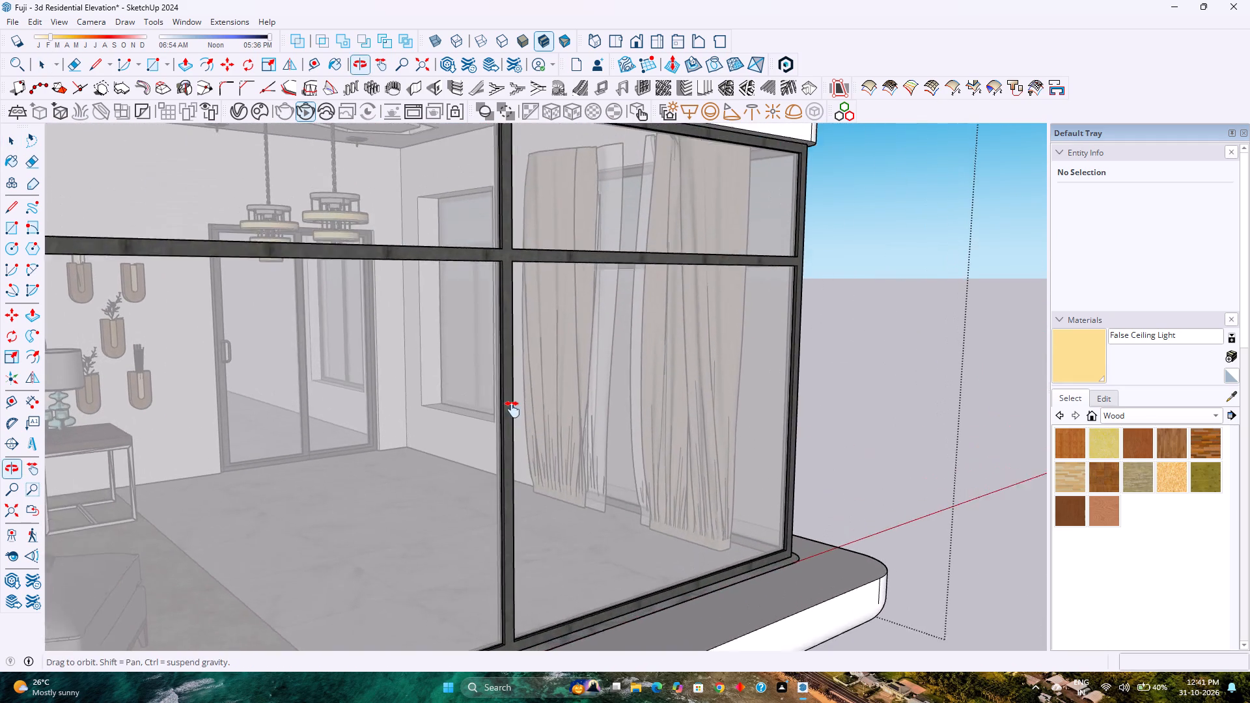
middle_click_drag(512, 409, 512, 415, "shift")
scroll(408, 423, "up", 7)
middle_click_drag(384, 415, 962, 406)
scroll(723, 381, "down", 2)
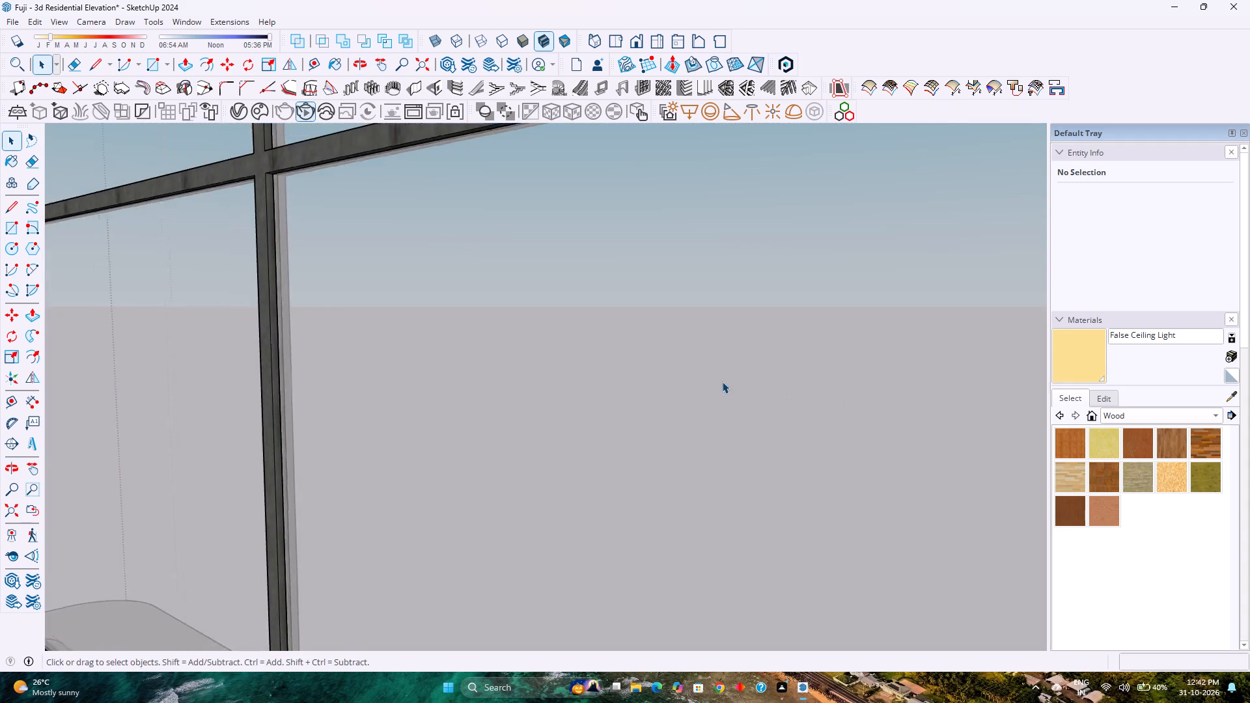
scroll(722, 381, "down", 3)
middle_click_drag(691, 382, 669, 409, "shift")
scroll(666, 402, "down", 3)
scroll(619, 424, "up", 2)
scroll(619, 424, "down", 4)
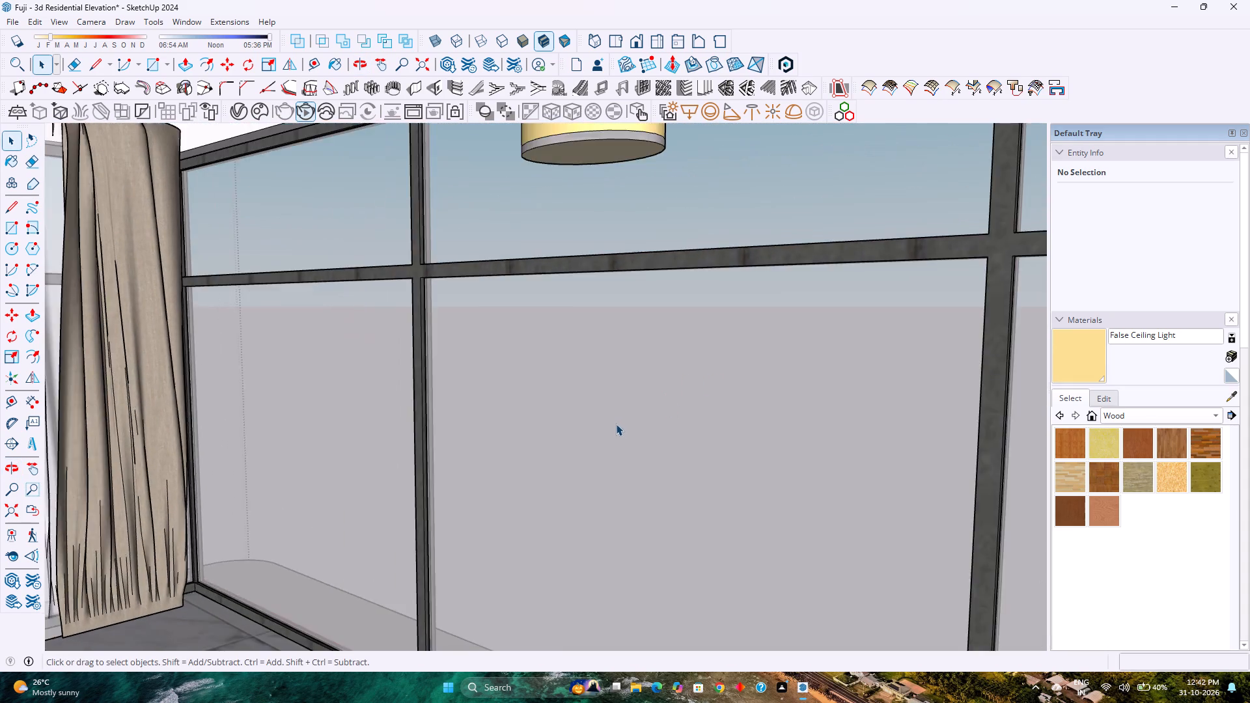
scroll(616, 424, "down", 3)
middle_click_drag(580, 450, 544, 379, "shift")
middle_click_drag(542, 380, 672, 383)
scroll(679, 378, "down", 3)
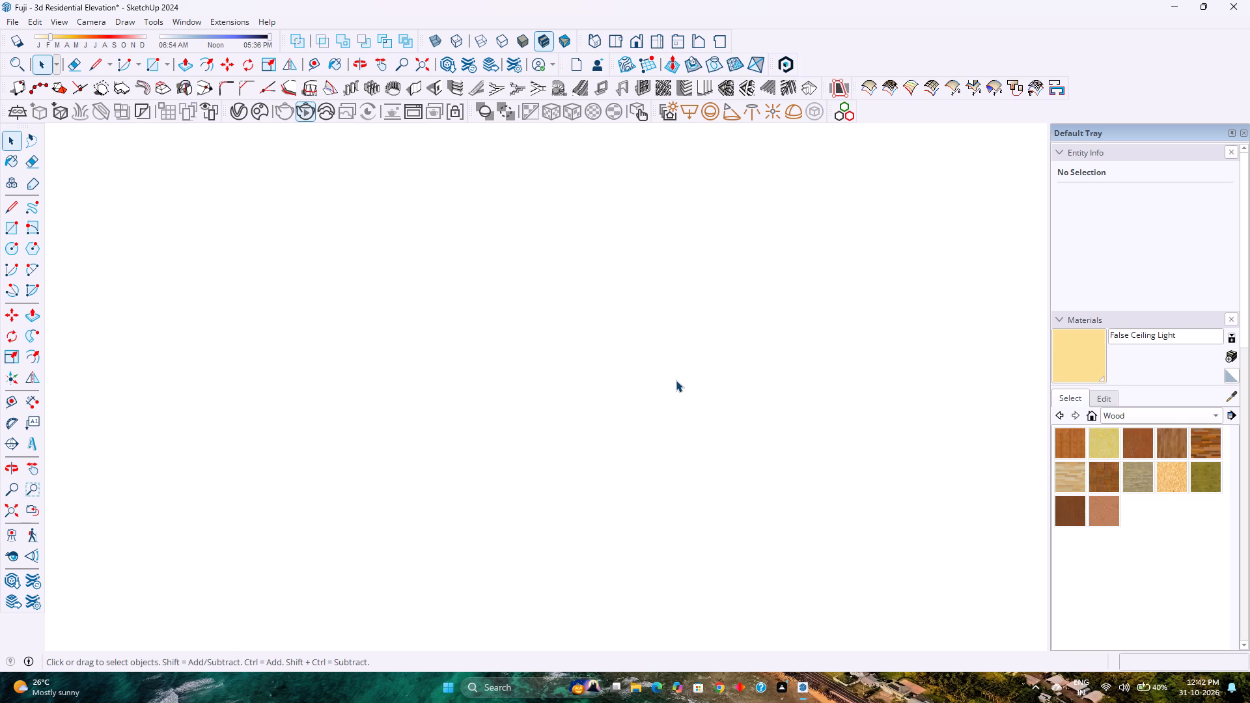
scroll(676, 380, "up", 19)
scroll(676, 380, "down", 6)
Hide the ceiling slab over the living room to open the interior from above.
left_click(18, 506)
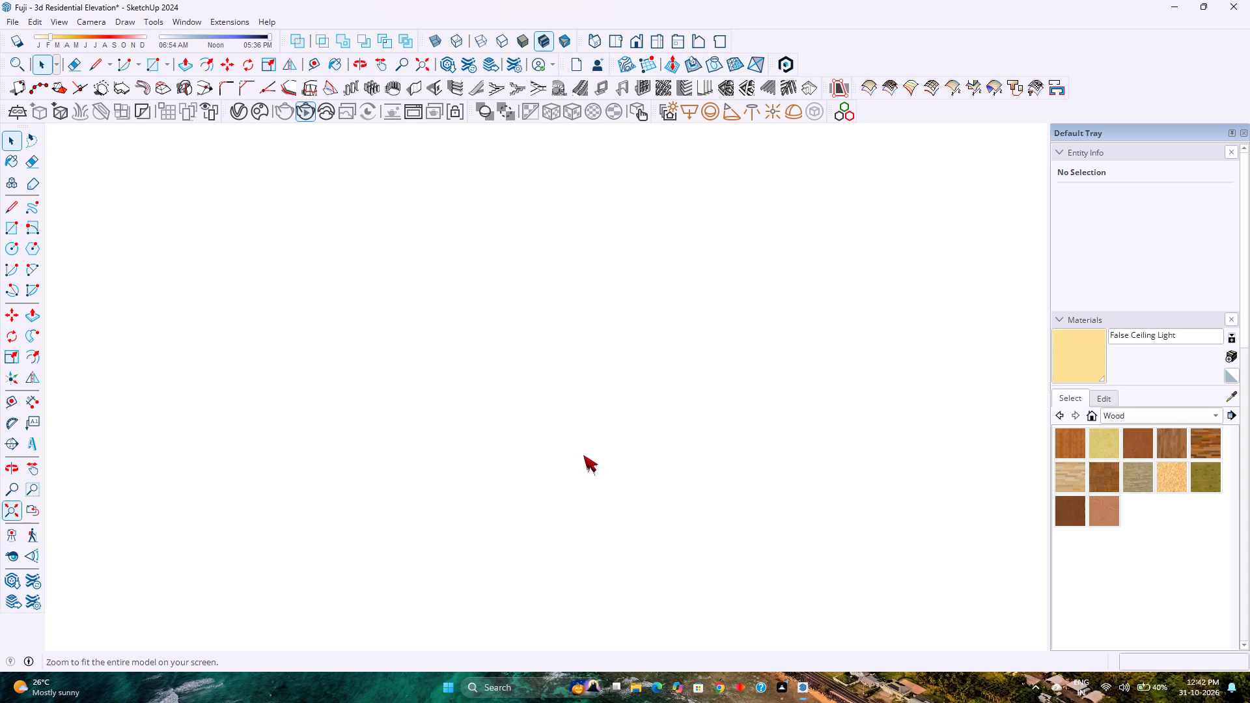
middle_click_drag(346, 454, 607, 512)
scroll(614, 493, "down", 4)
middle_click_drag(413, 396, 465, 514)
left_click(432, 277)
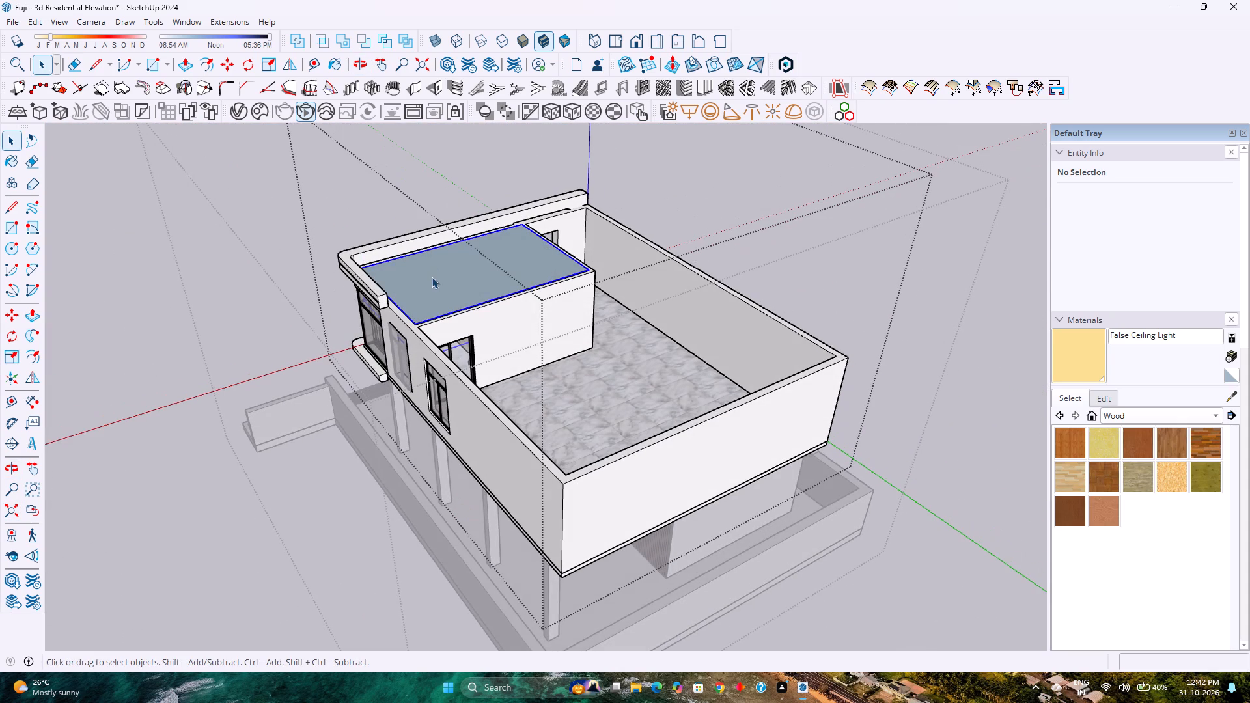
right_click(432, 277)
left_click(462, 314)
Reduce the side-window curtains' depth against the wall with a green-axis scale of about 0.22.
scroll(462, 289, "up", 9)
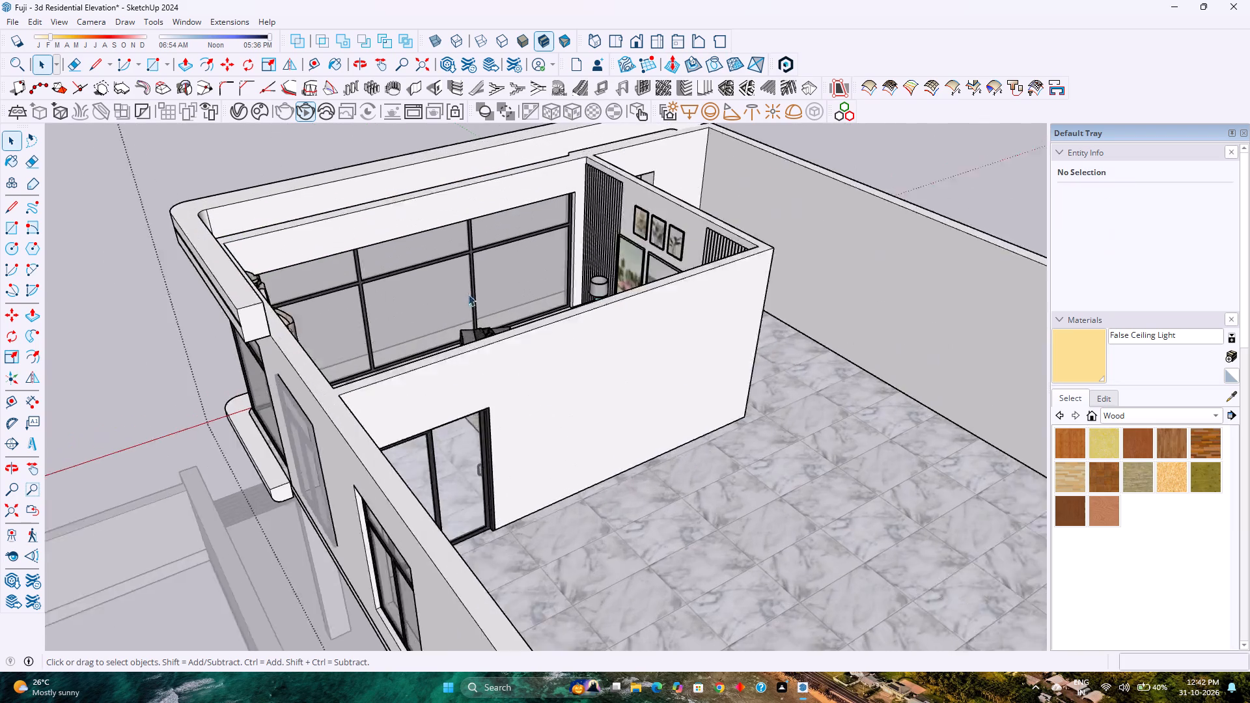
middle_click_drag(485, 312, 405, 331)
middle_click_drag(398, 314, 577, 467, "shift")
middle_click_drag(568, 464, 482, 446)
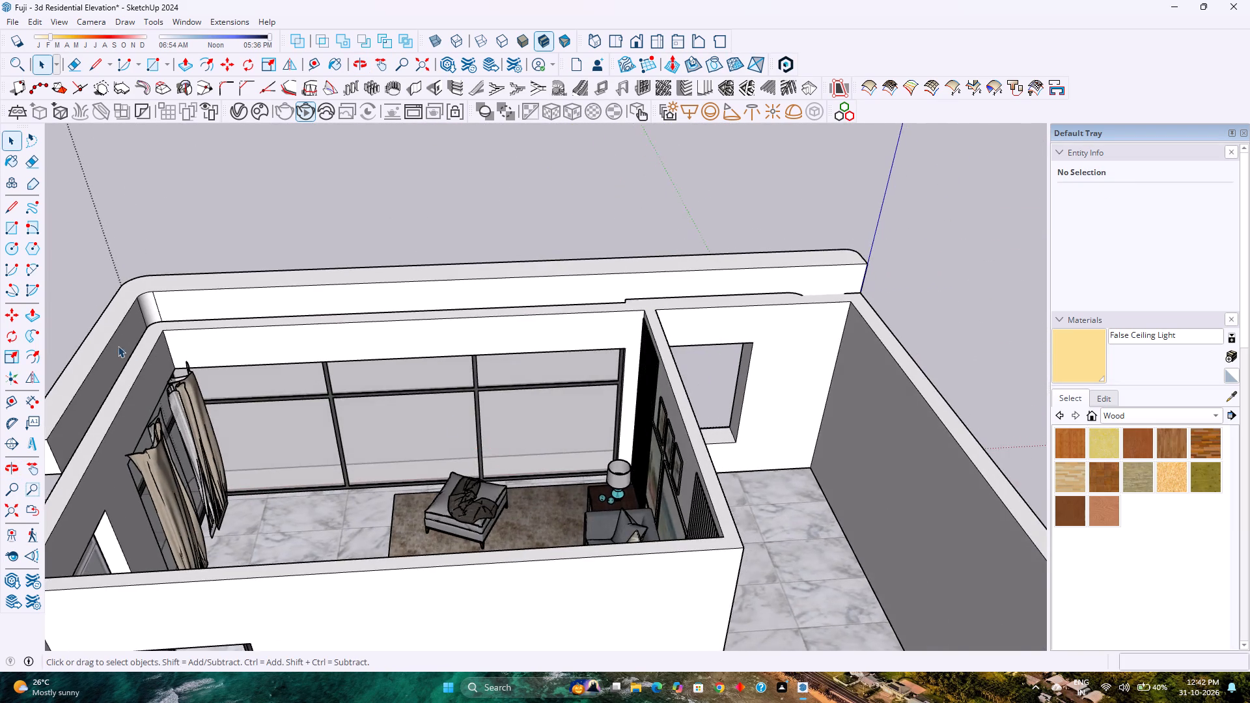
scroll(118, 346, "up", 7)
left_click(235, 401)
scroll(229, 404, "up", 3)
double_click(229, 404)
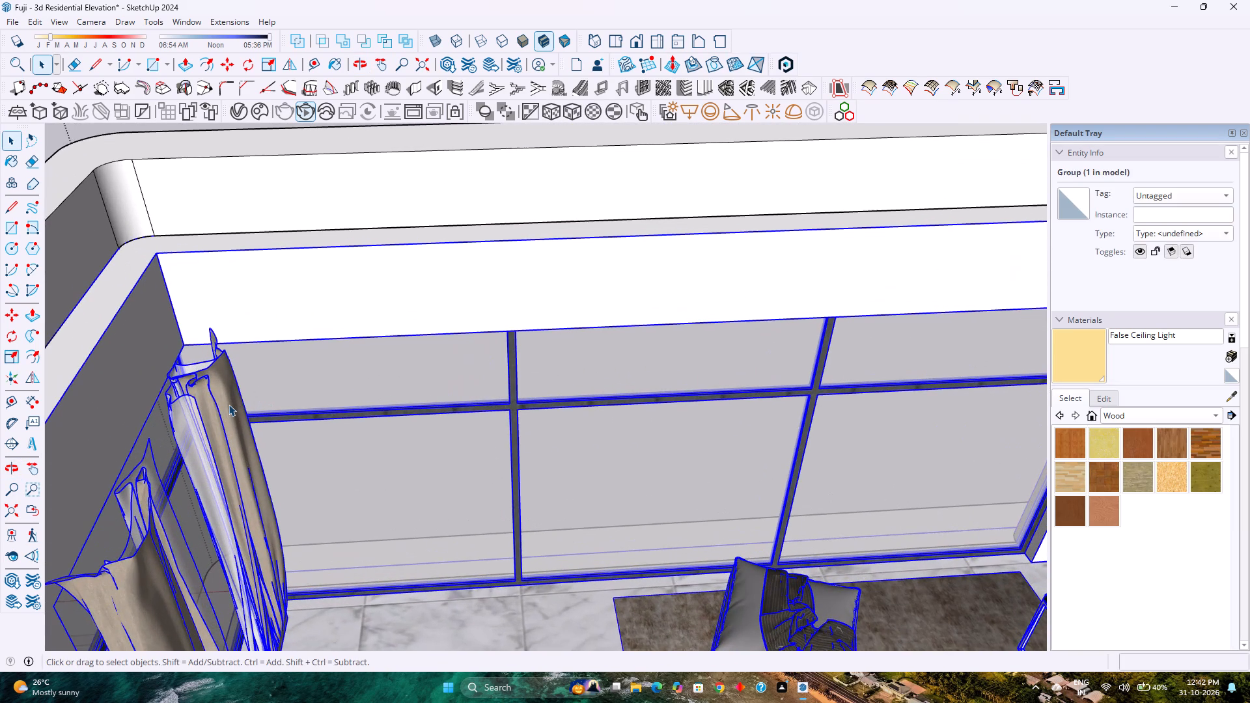
left_click(225, 408)
scroll(225, 408, "down", 4)
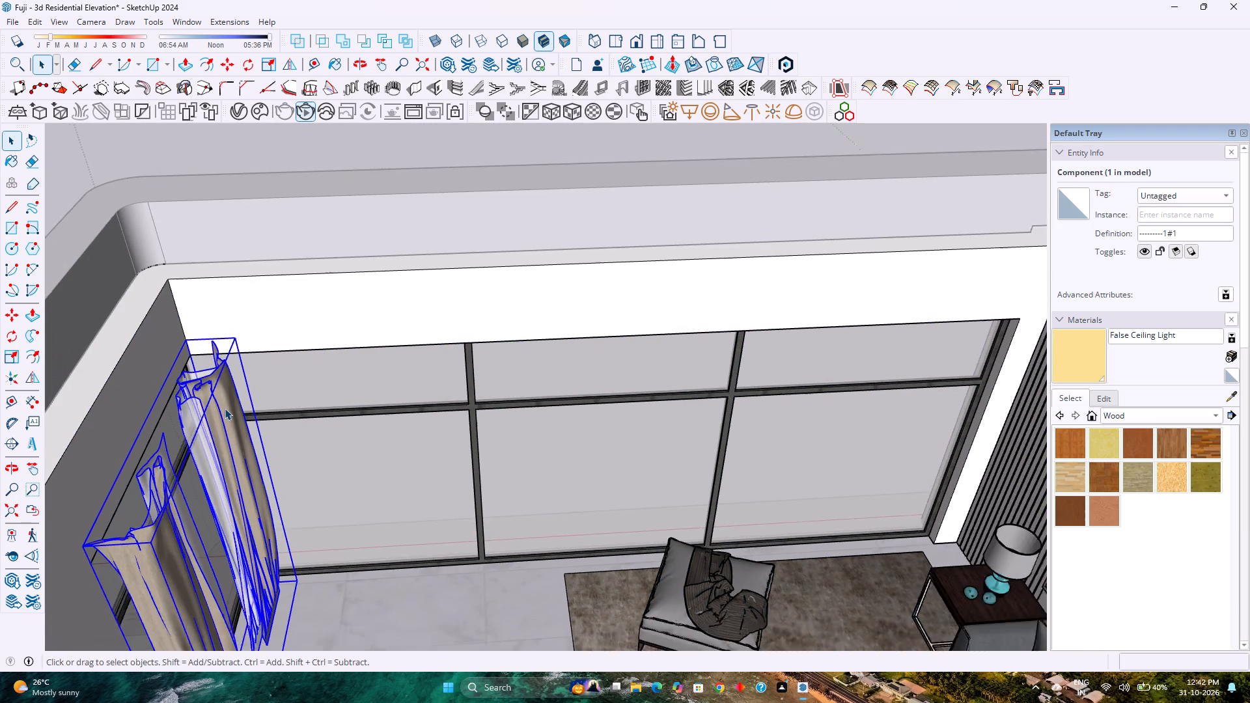
key("s")
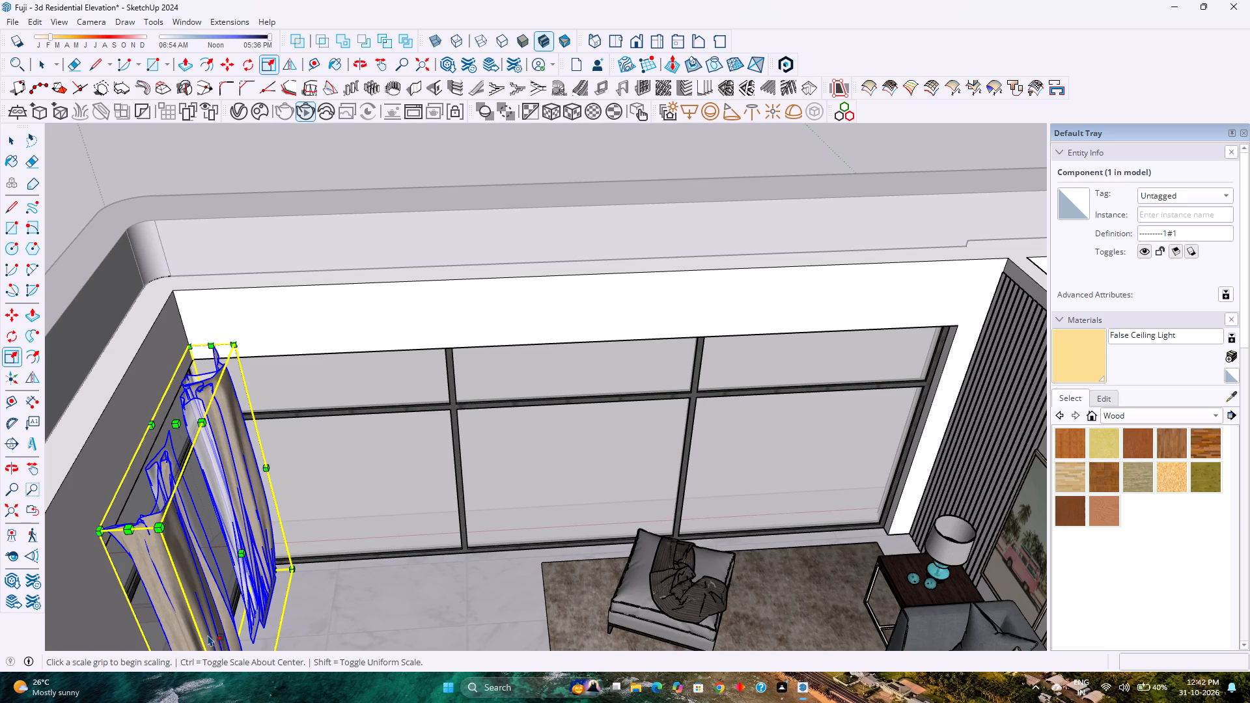
left_click(243, 554)
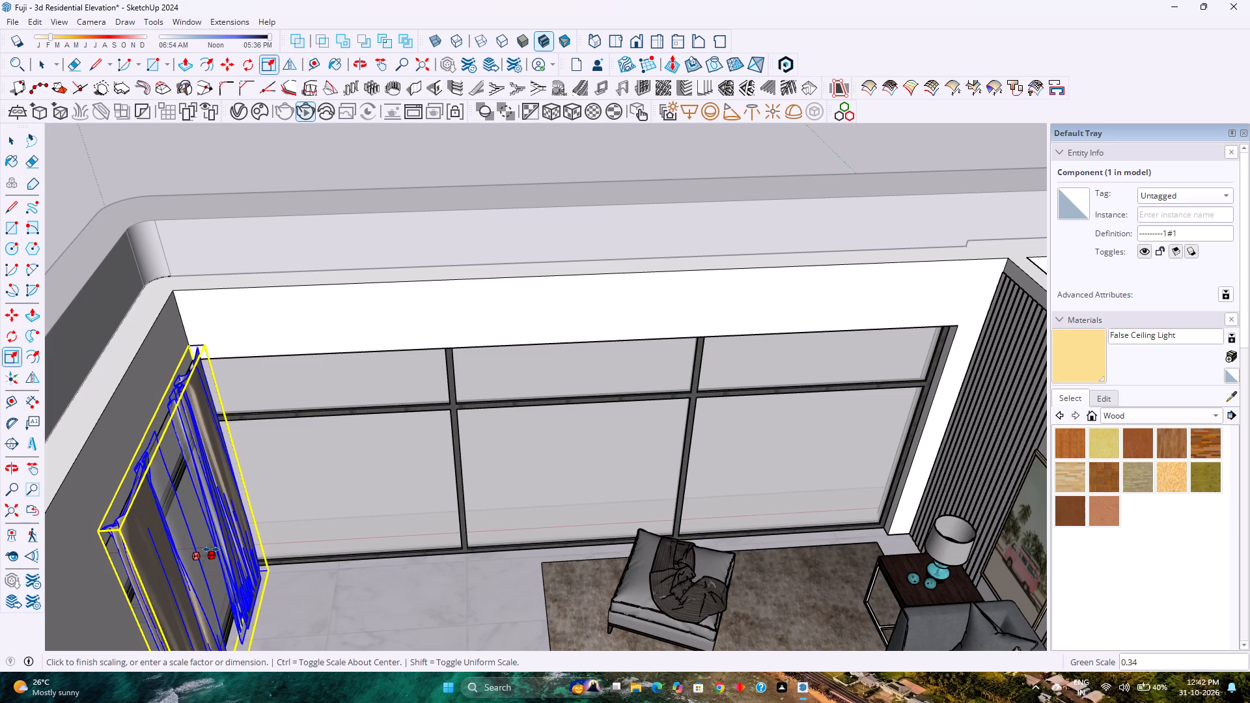
left_click(206, 554)
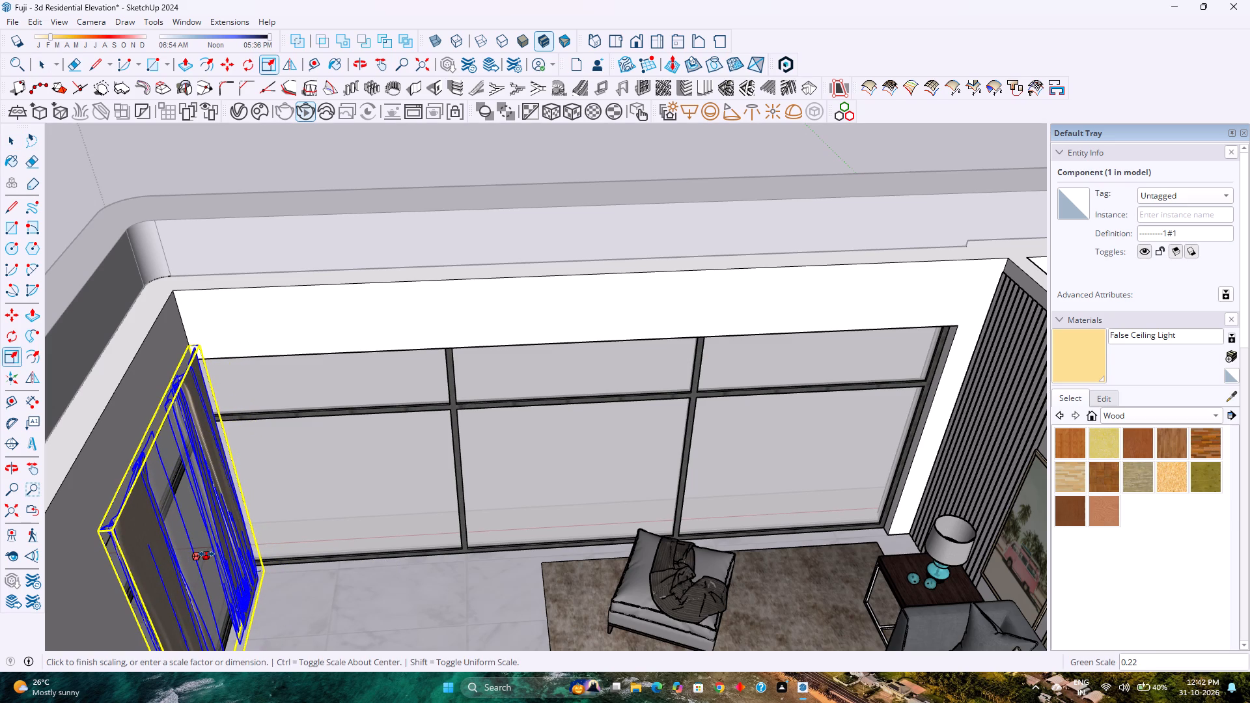
key("space")
key("Escape")
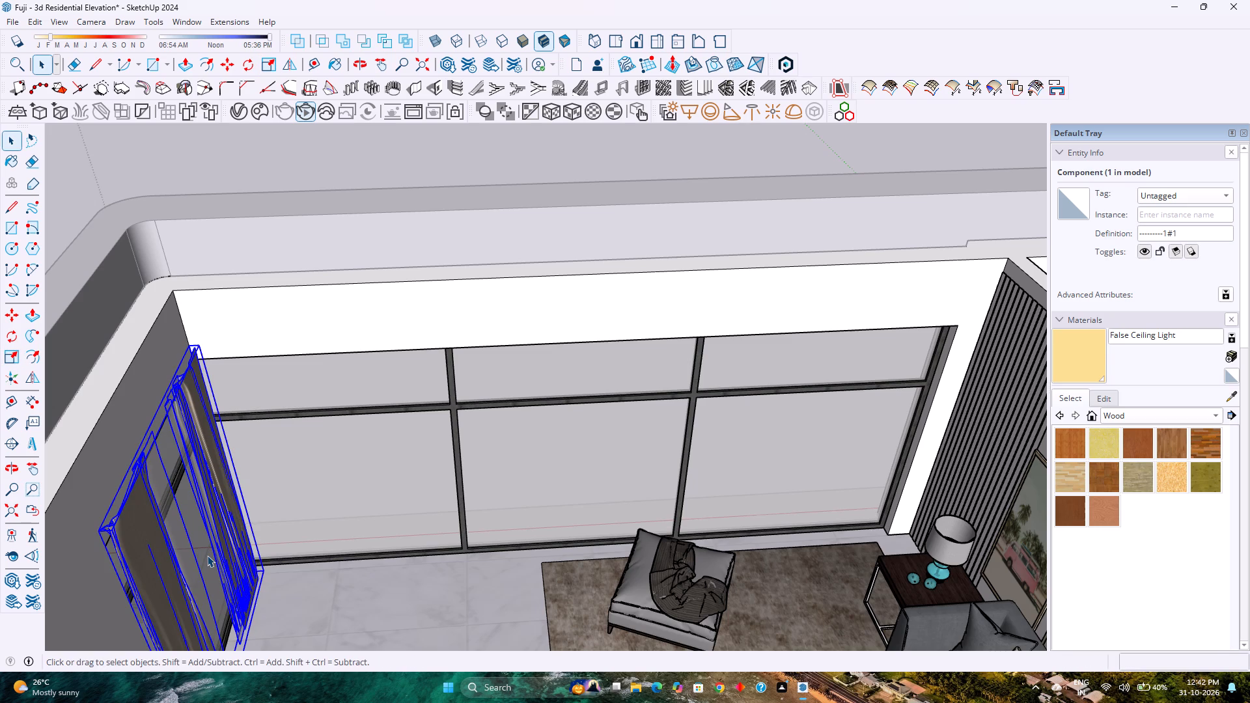
Open the living room group and load the 4.9 MB Curtain model with a rod and side drapes from the 3D Warehouse curtains results.
scroll(305, 330, "up", 2)
left_click(305, 330)
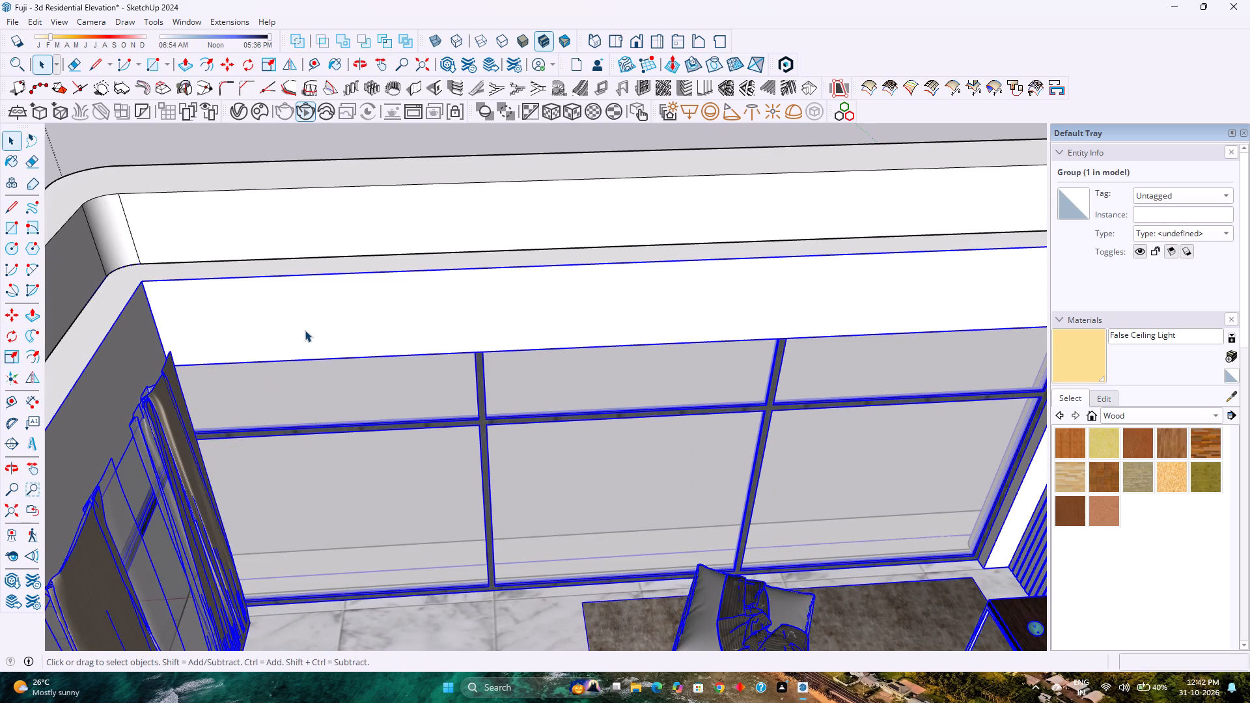
scroll(305, 330, "down", 8)
double_click(321, 320)
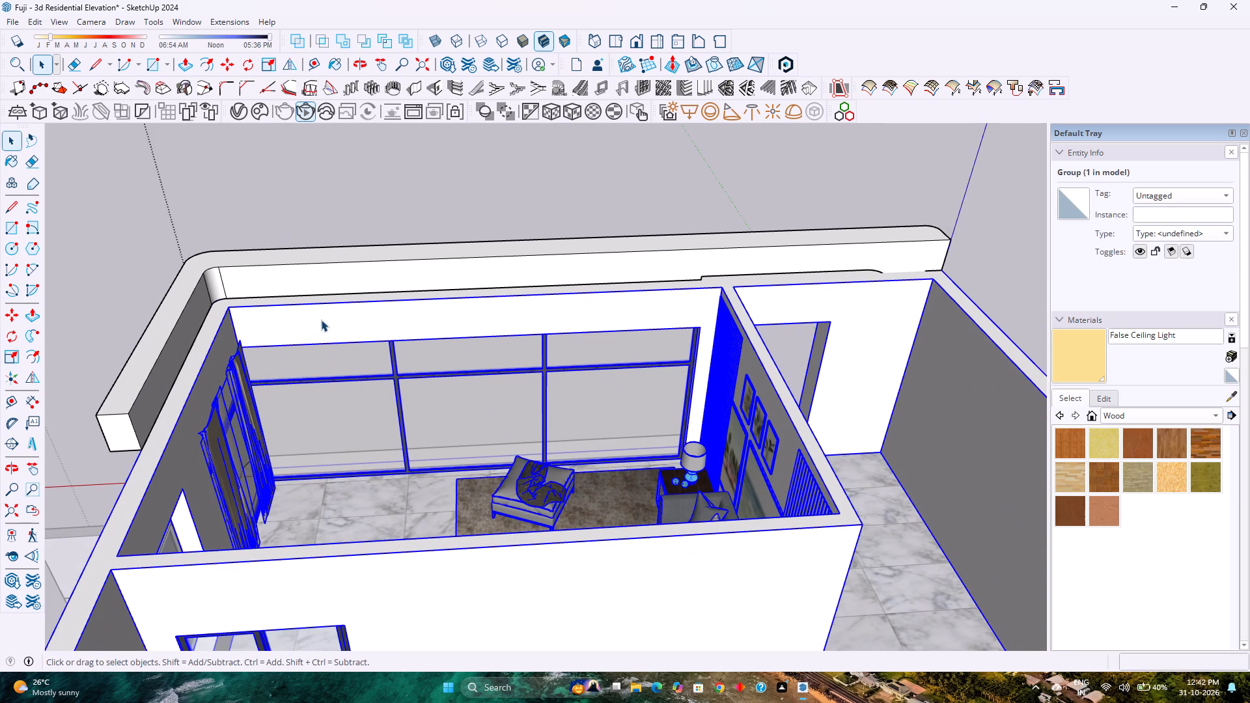
scroll(321, 320, "up", 4)
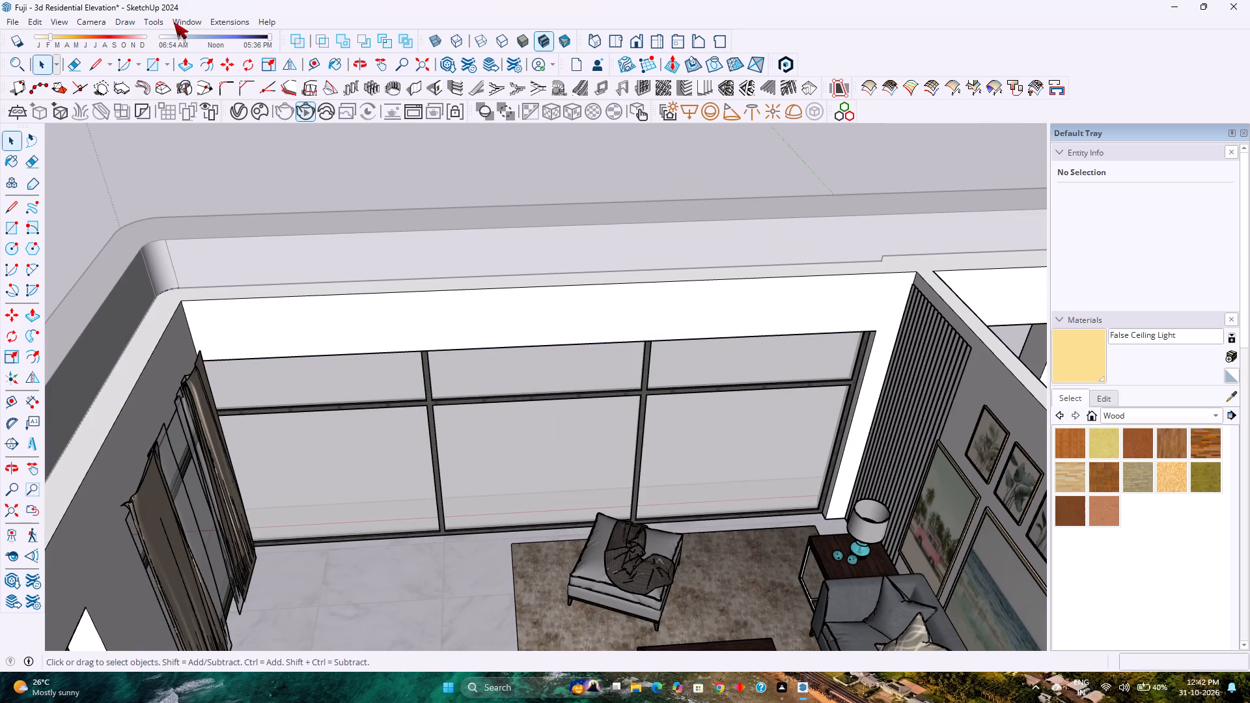
left_click(188, 23)
left_click(226, 121)
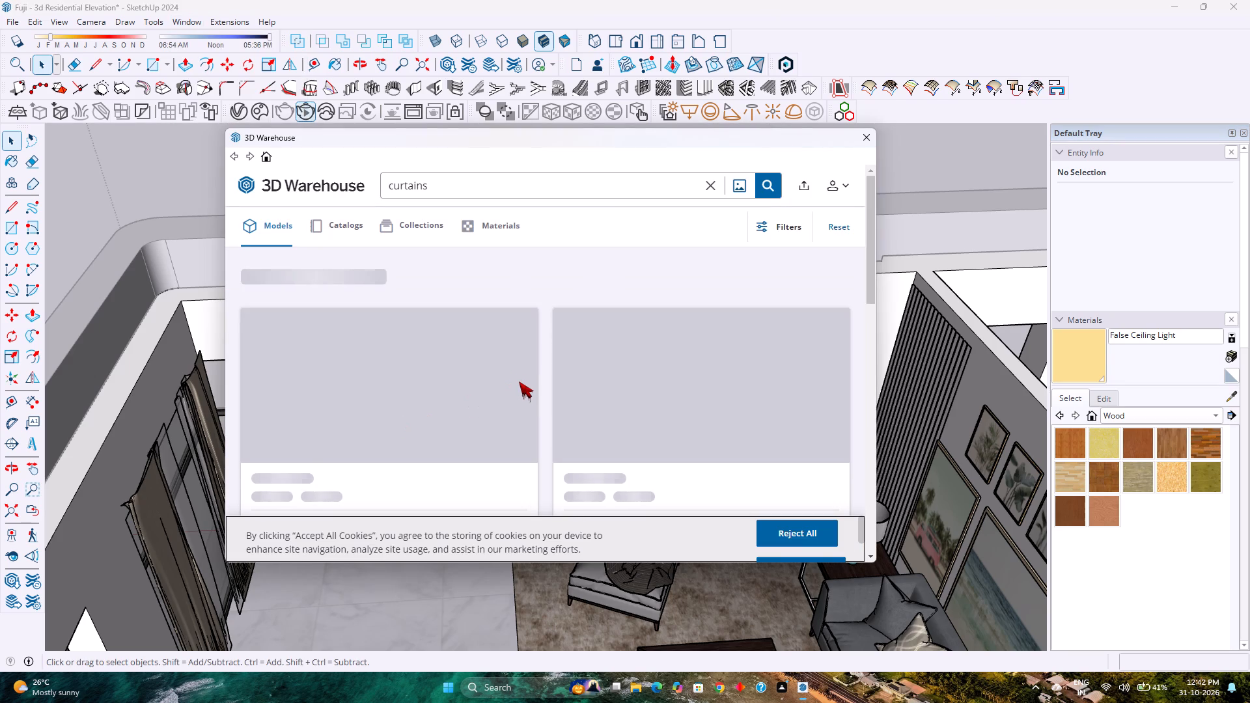
scroll(519, 381, "down", 1)
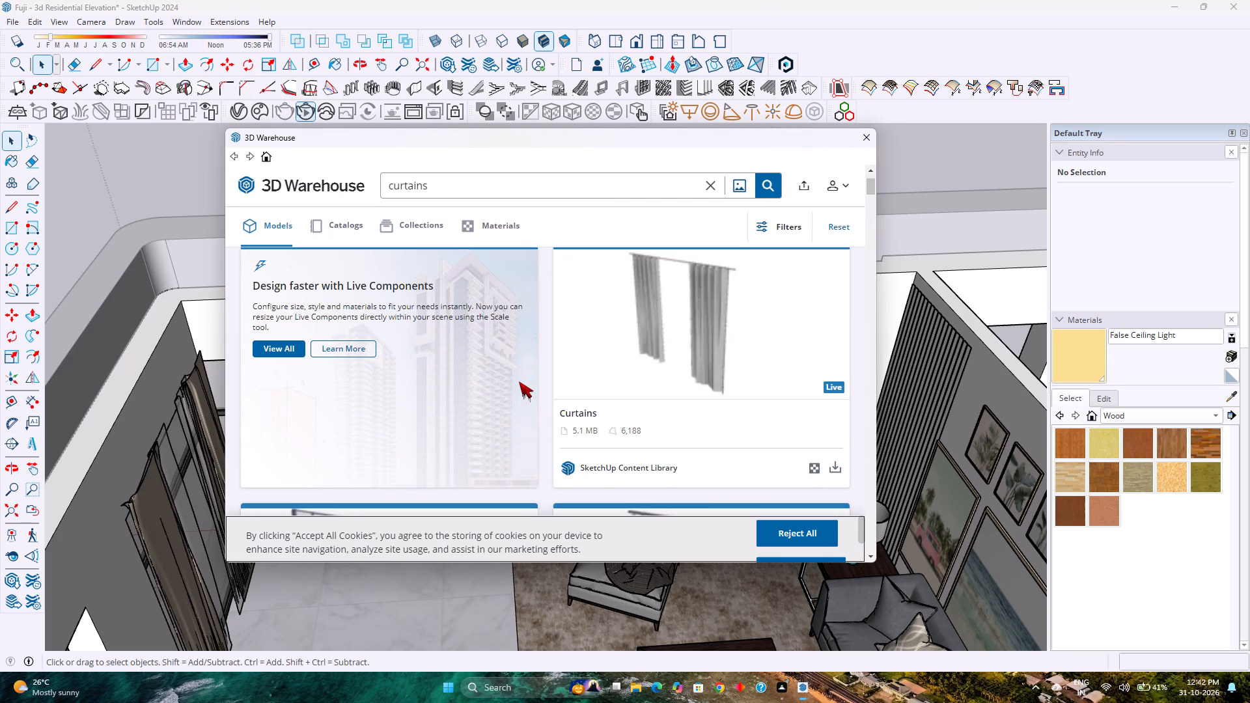
scroll(519, 381, "down", 6)
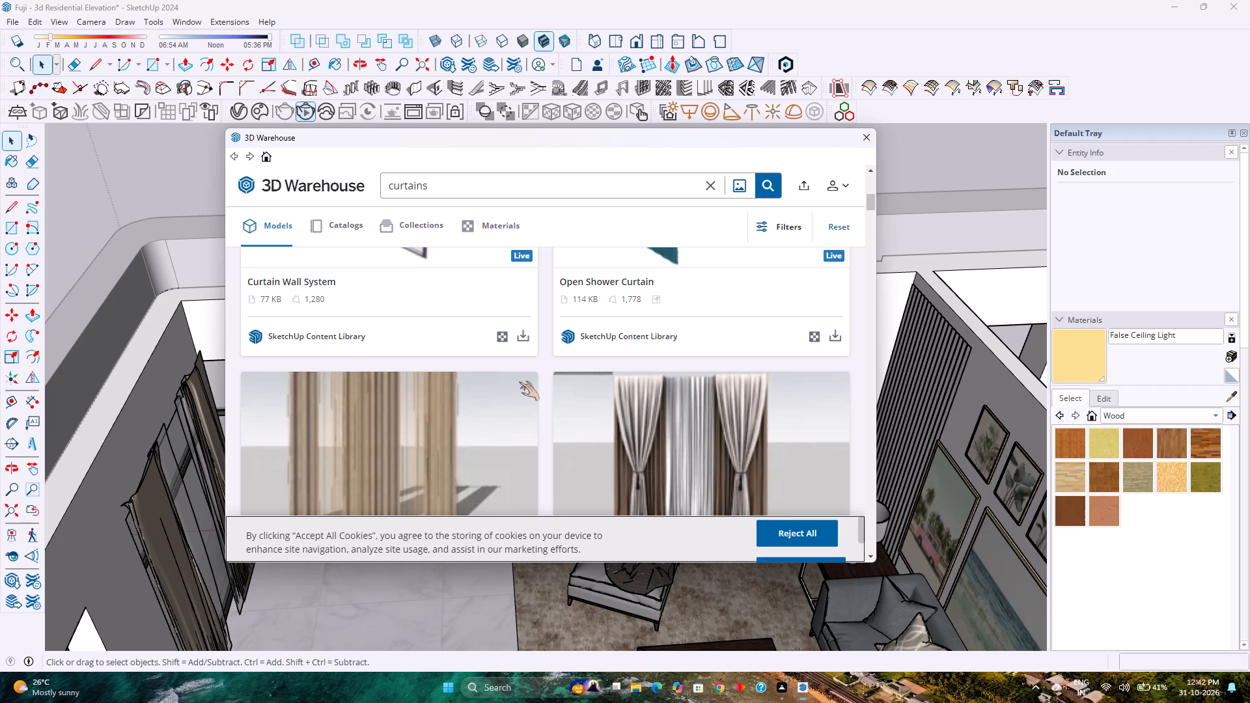
scroll(519, 381, "down", 4)
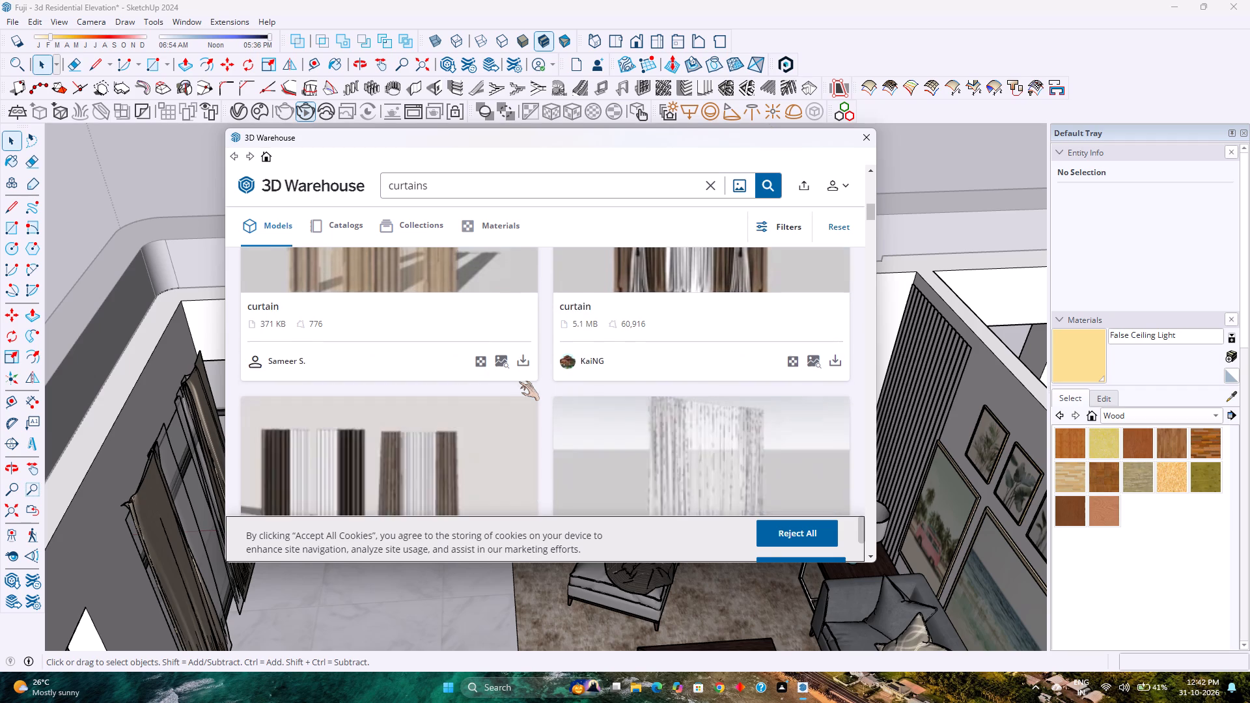
scroll(519, 381, "down", 8)
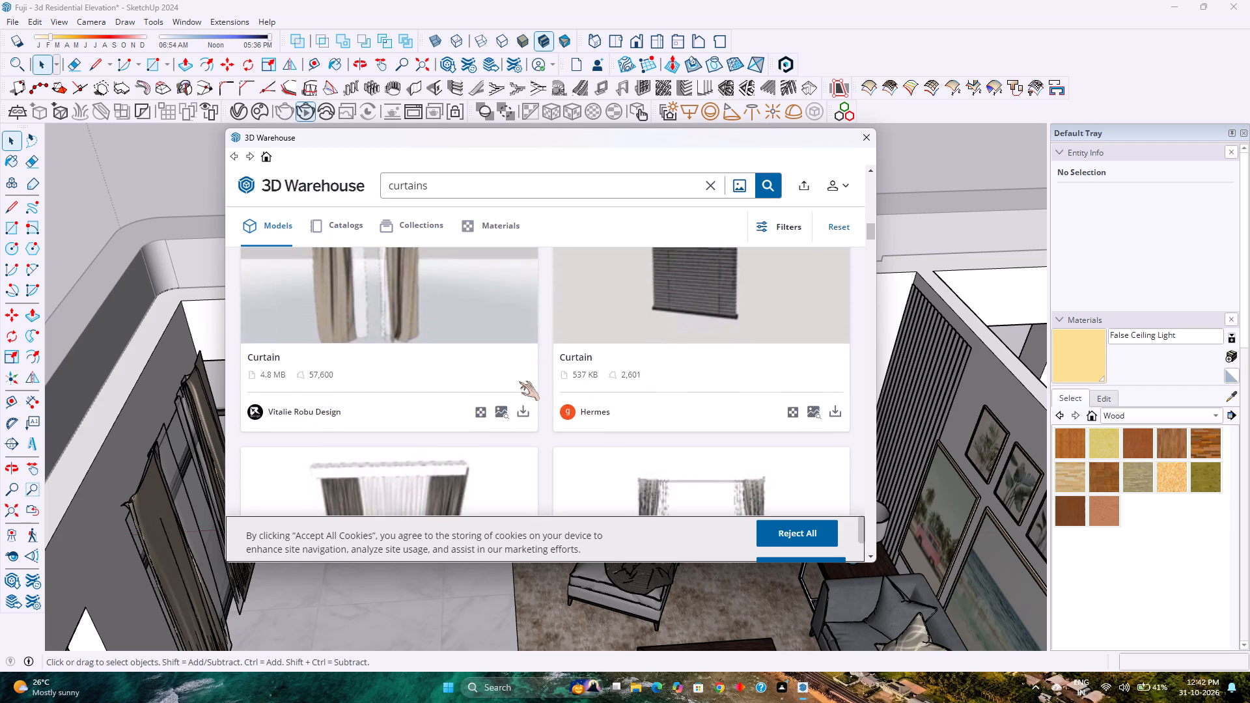
scroll(519, 381, "down", 4)
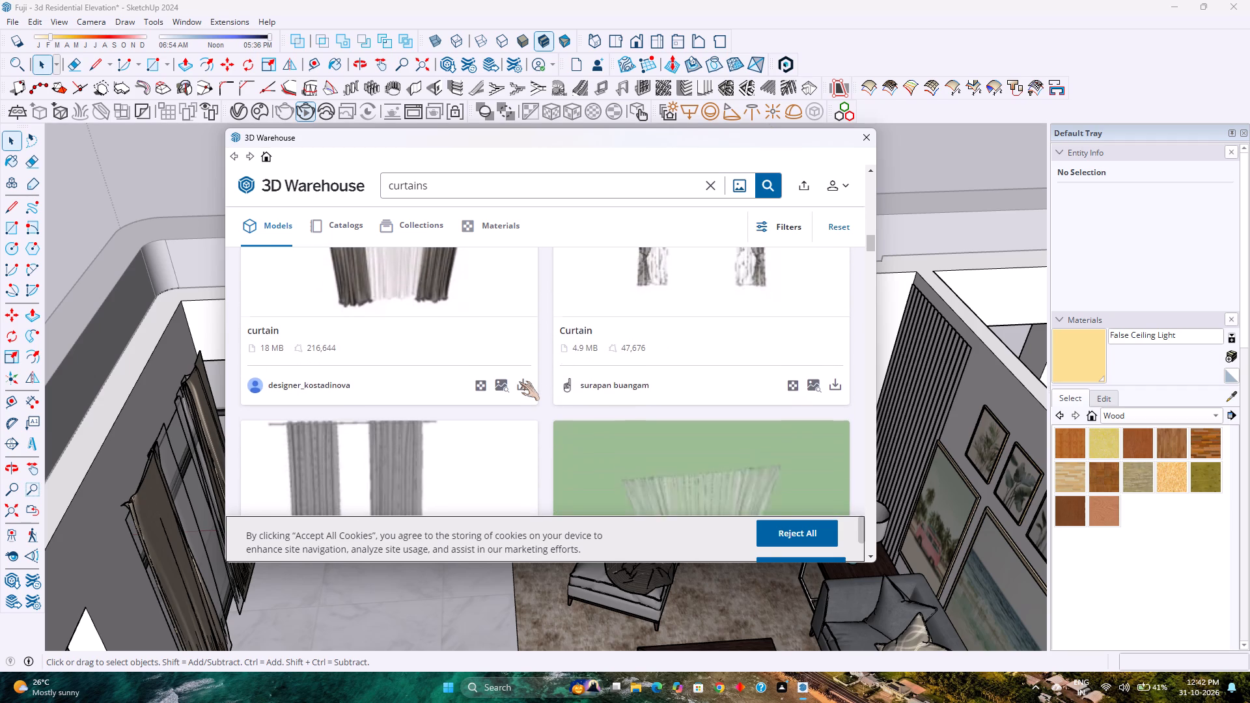
scroll(519, 381, "up", 2)
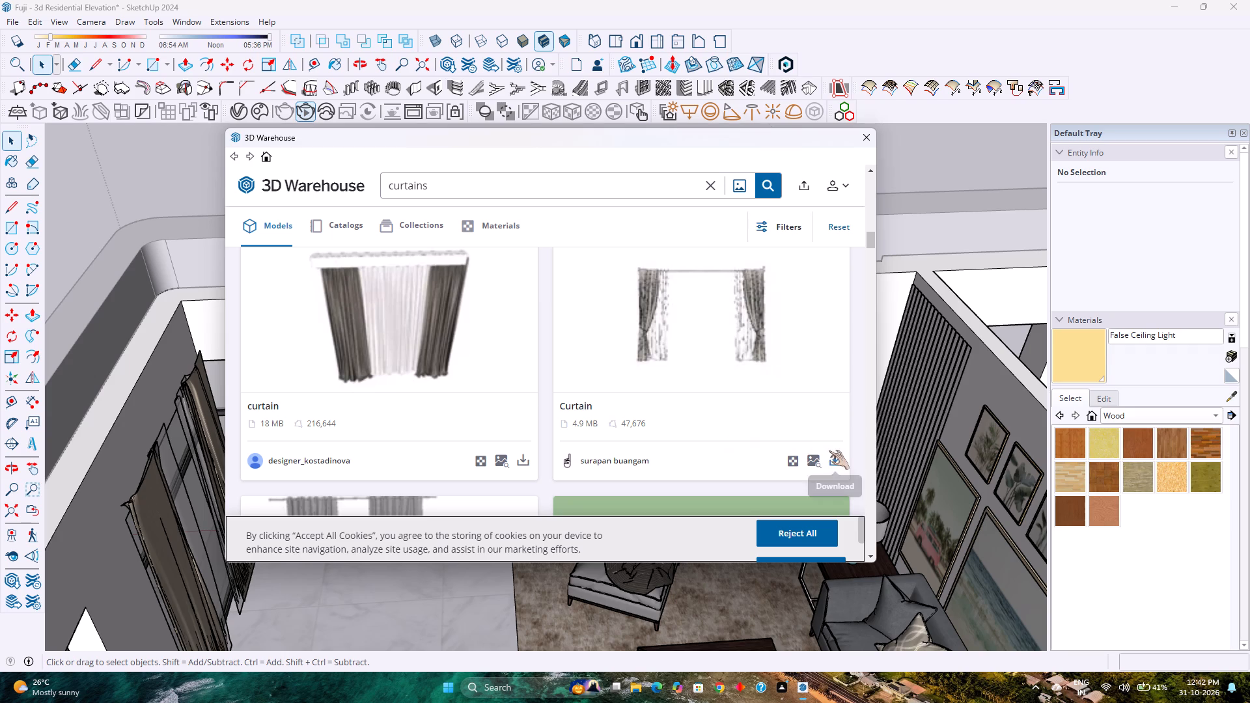
left_click(829, 450)
left_click(502, 361)
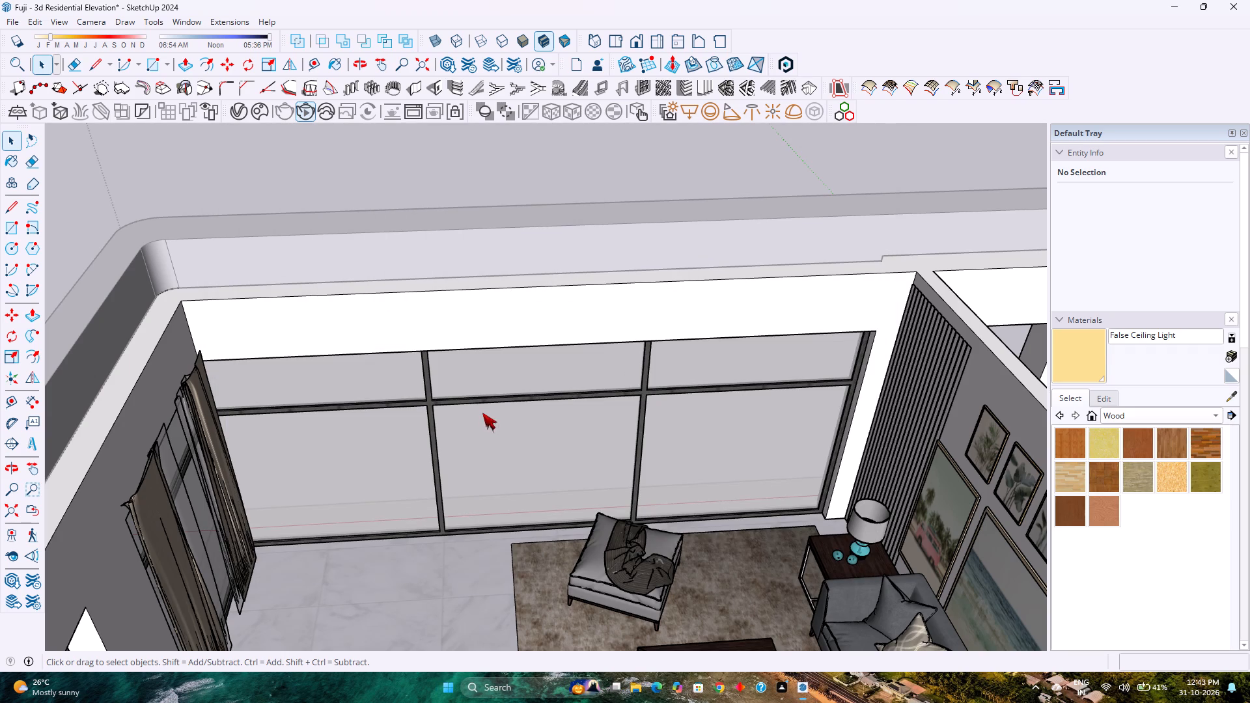
Place the downloaded curtains inside the living room in front of the wide front glazing.
scroll(482, 413, "down", 3)
scroll(464, 473, "down", 3)
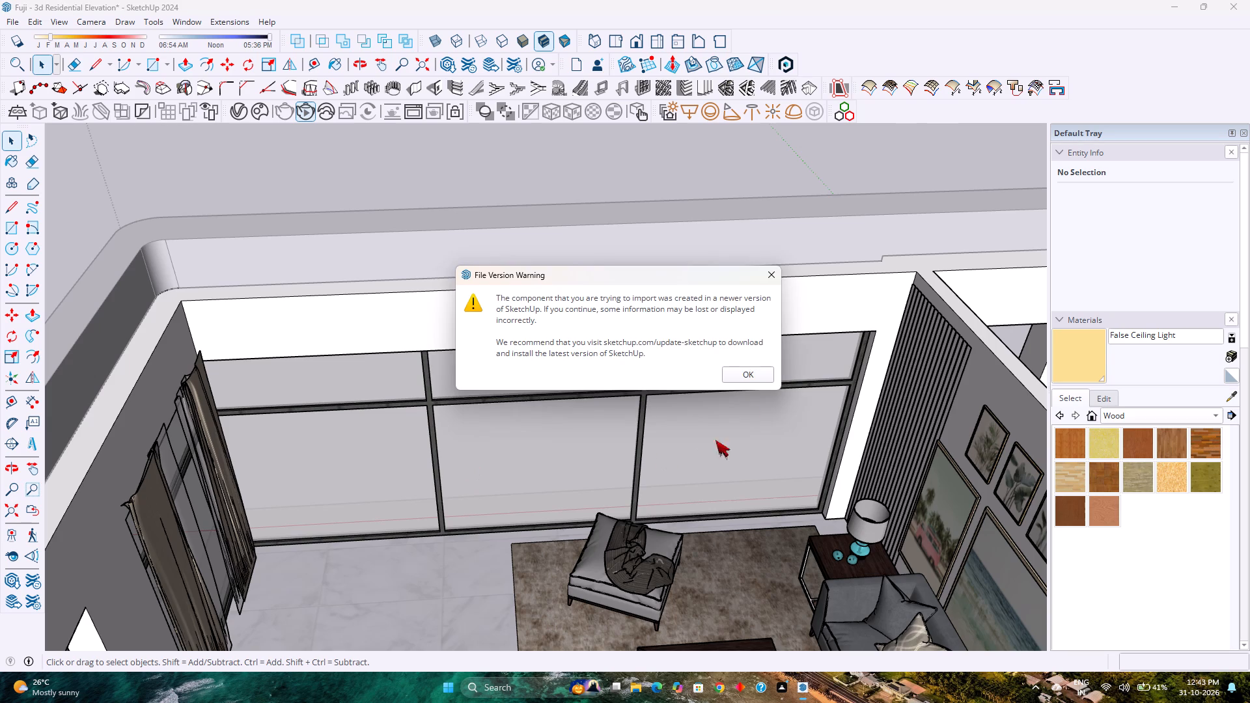
left_click(751, 368)
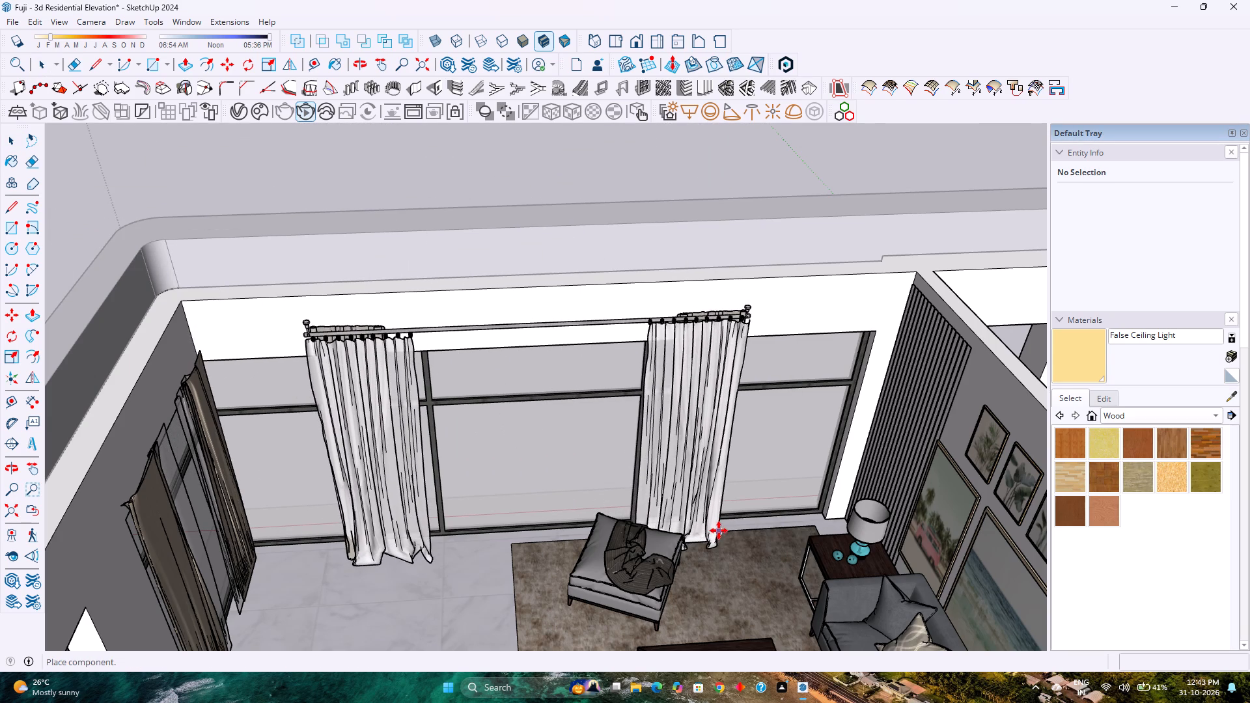
left_click(720, 534)
Fit the new curtains' end to the side-window wall with successive red-axis scales of about 1.26 and 0.93.
scroll(684, 324, "up", 5)
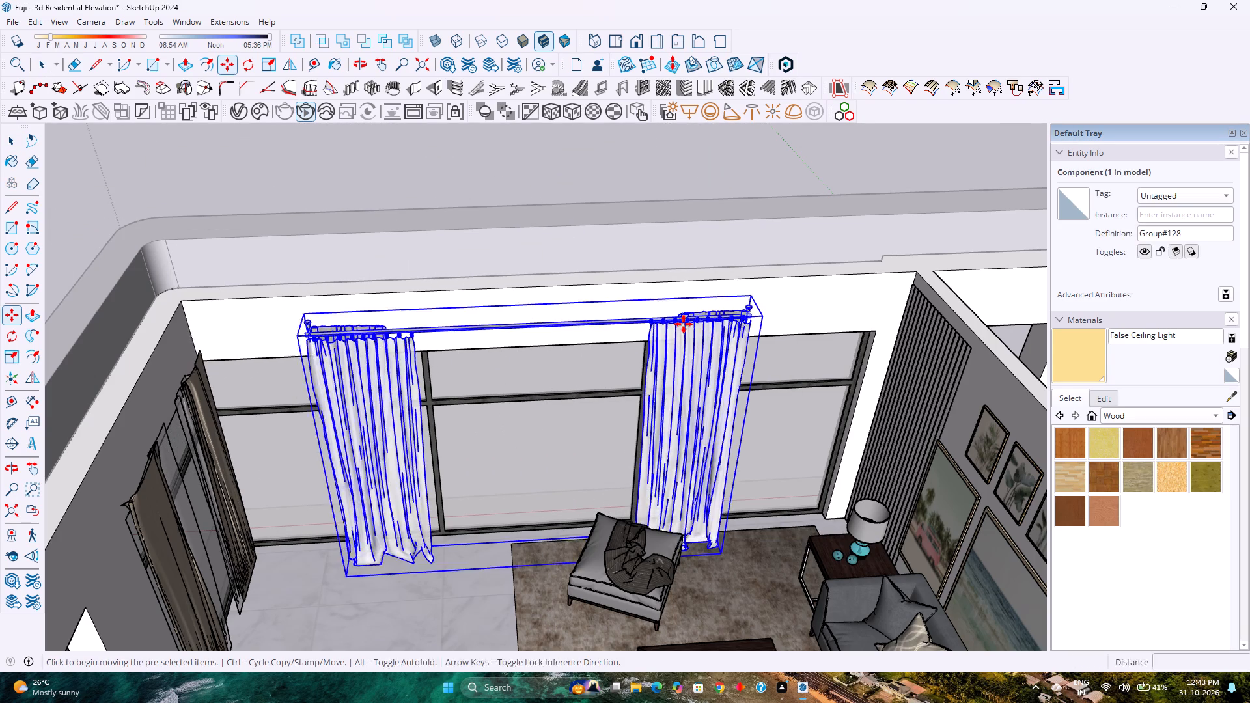
scroll(684, 324, "up", 7)
middle_click_drag(683, 333, 660, 395)
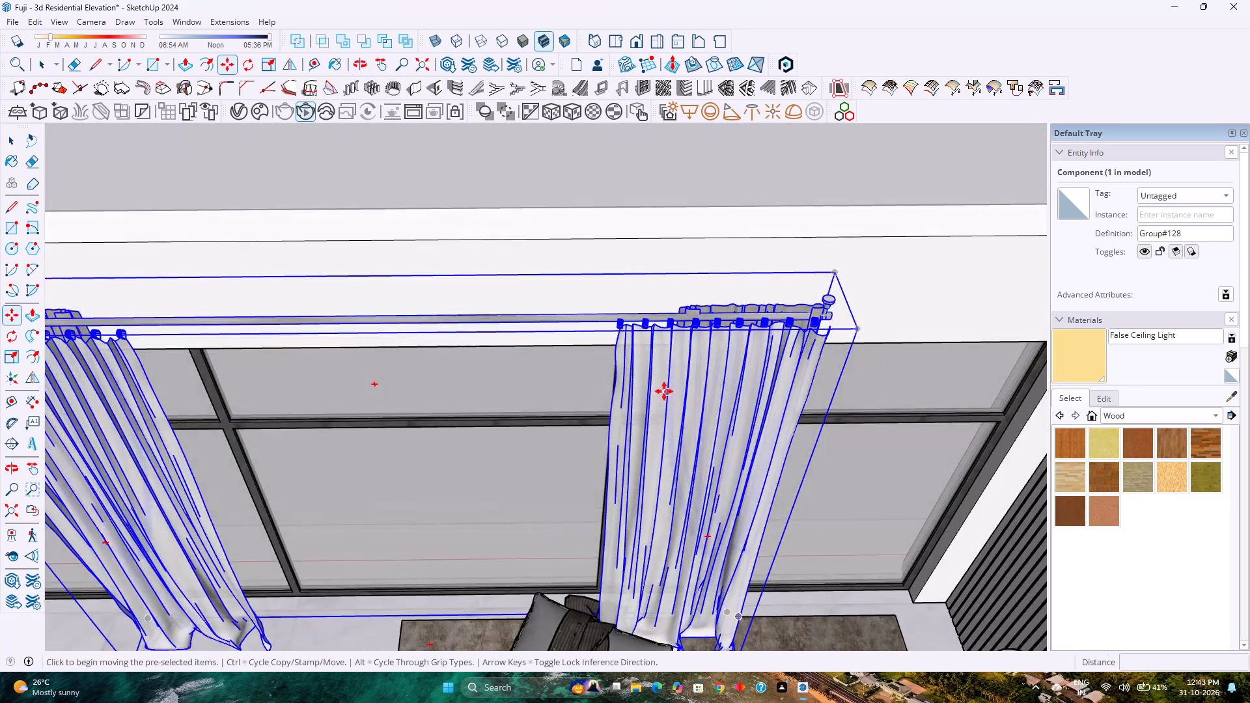
scroll(664, 391, "down", 9)
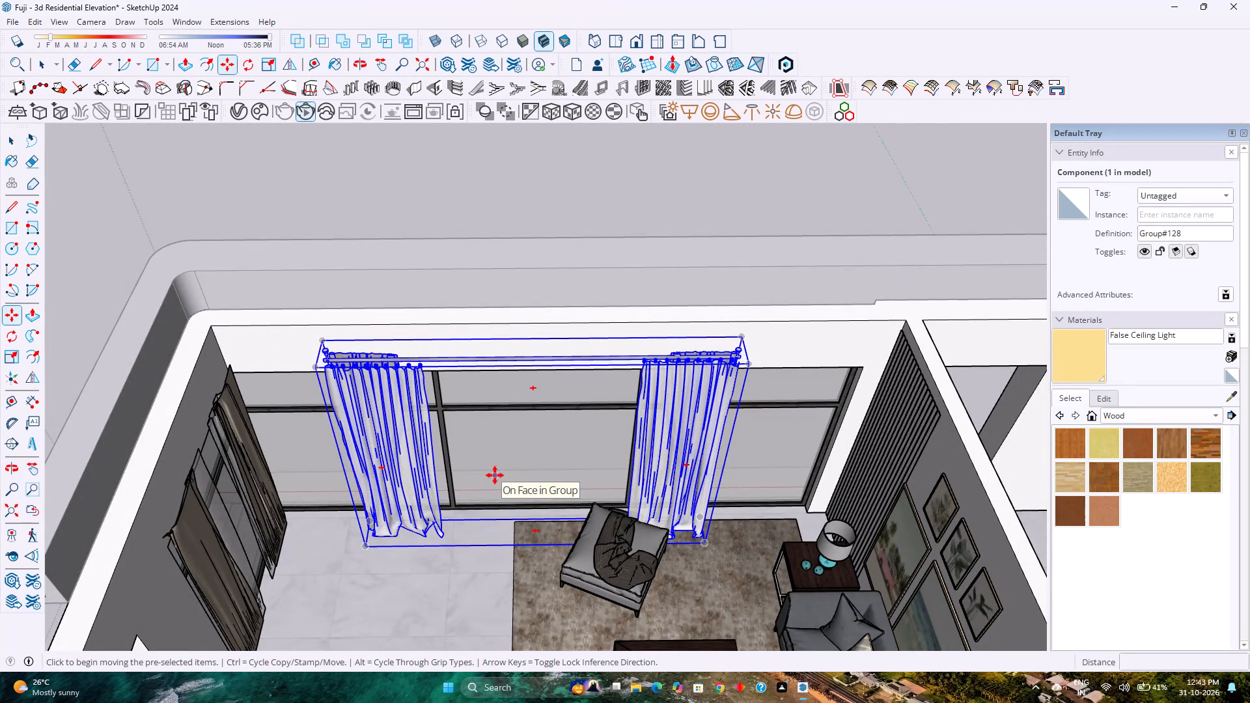
key("s")
scroll(327, 484, "up", 4)
left_click(354, 439)
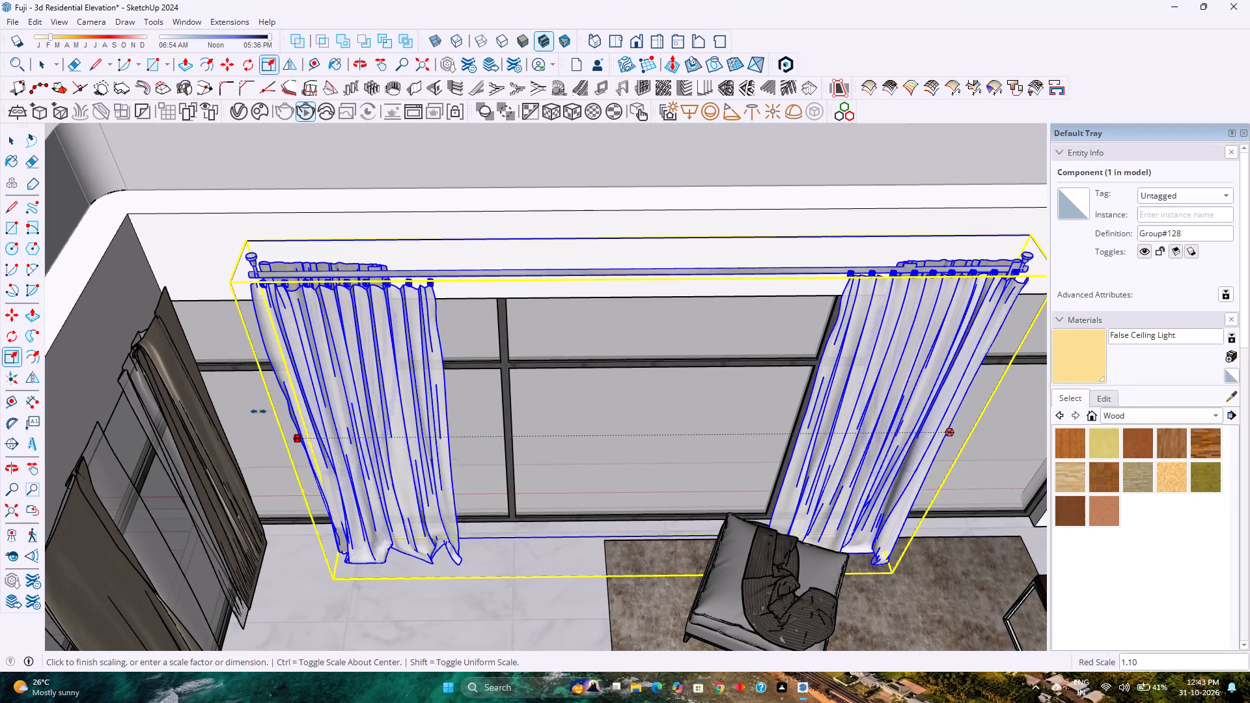
left_click(133, 256)
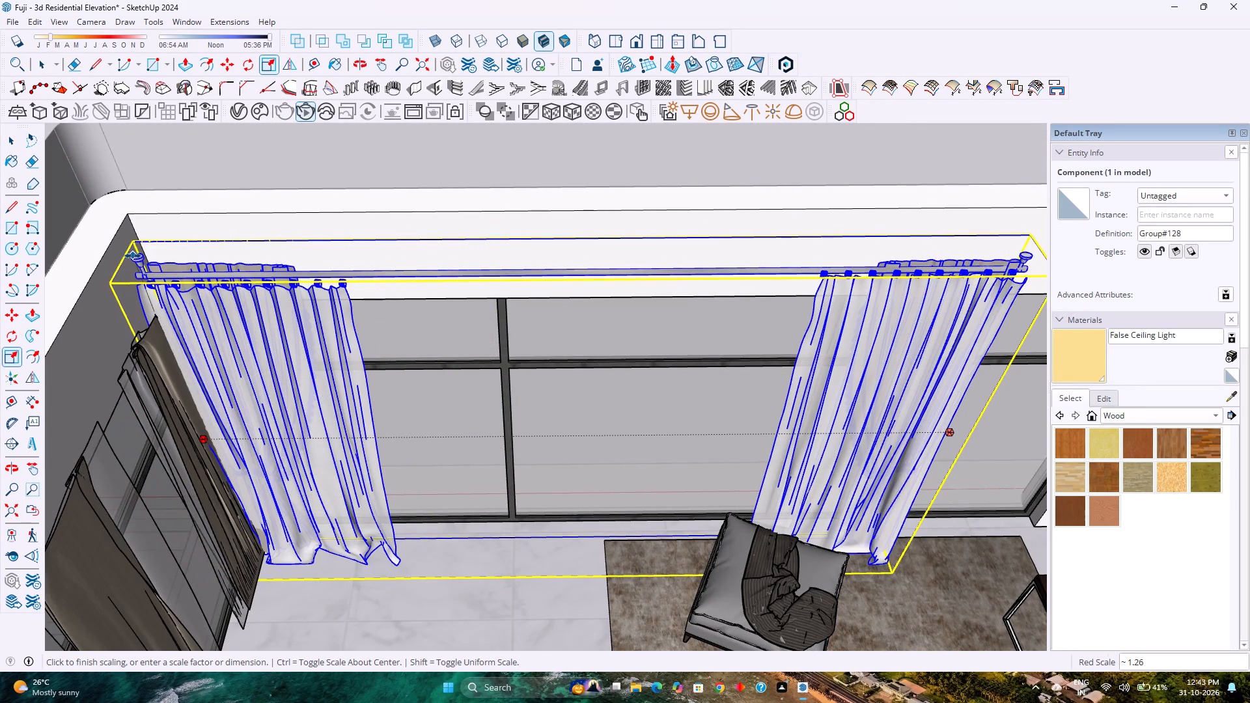
scroll(200, 353, "down", 5)
scroll(300, 429, "down", 3)
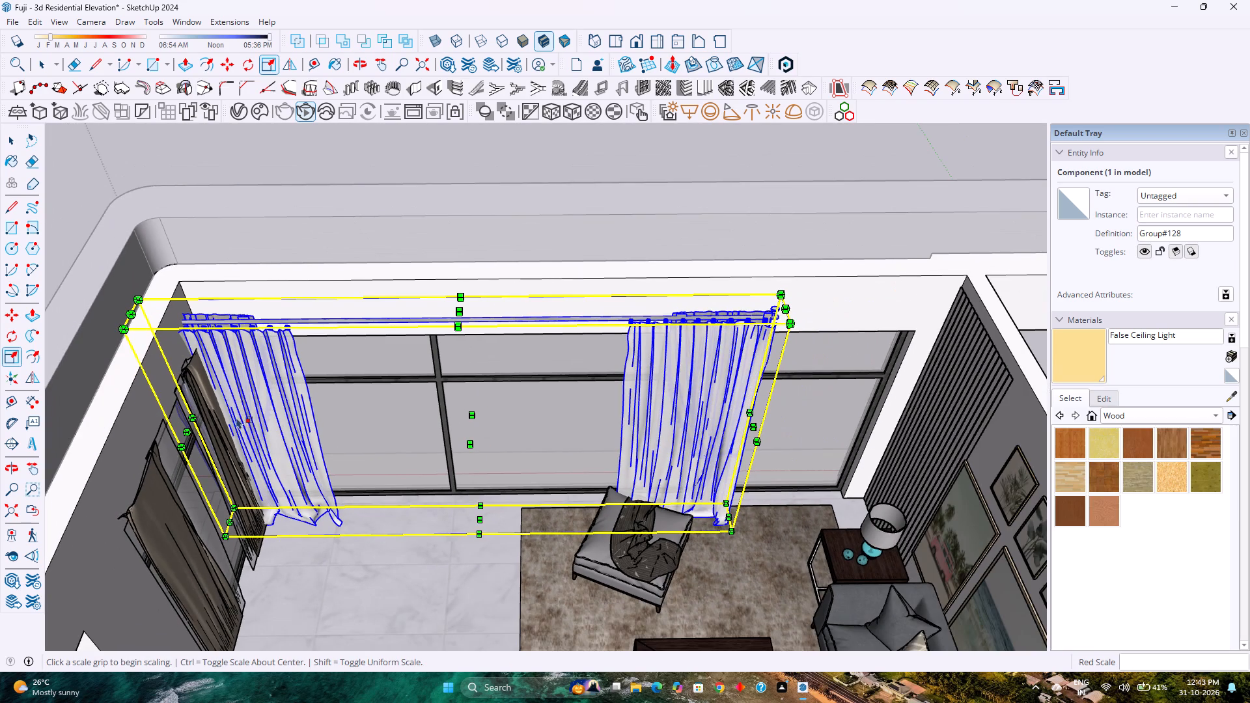
left_click(188, 430)
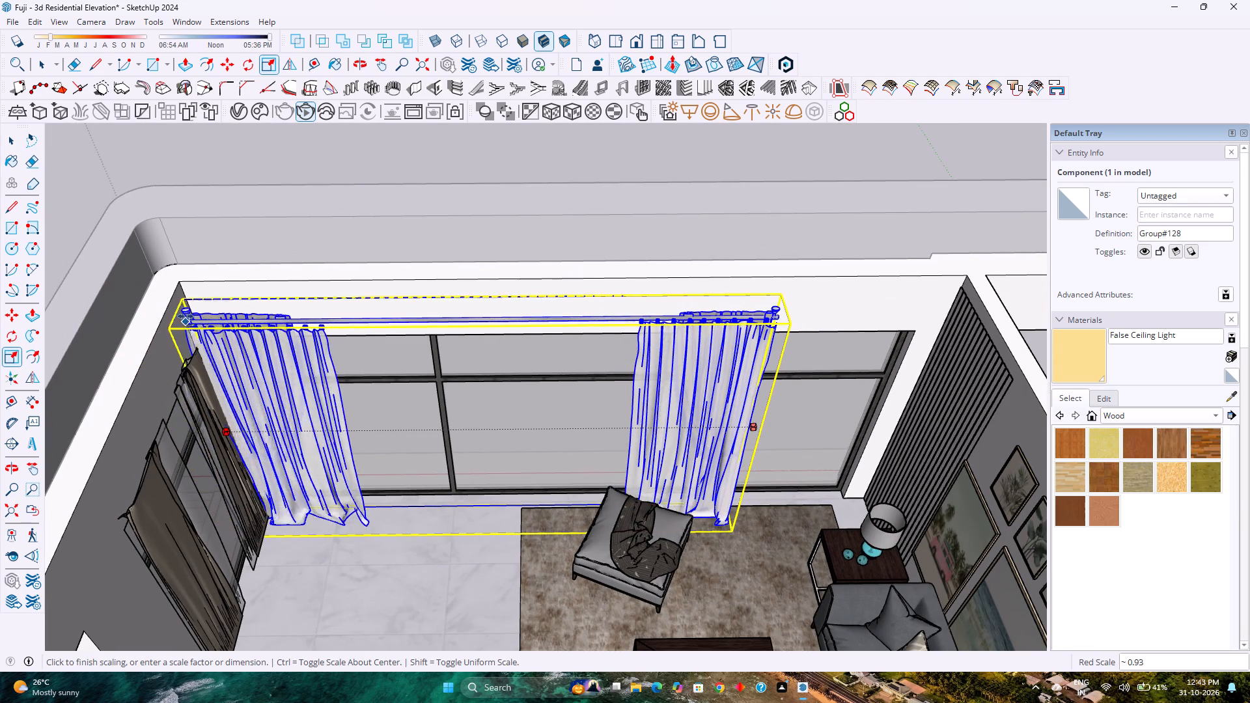
left_click(180, 281)
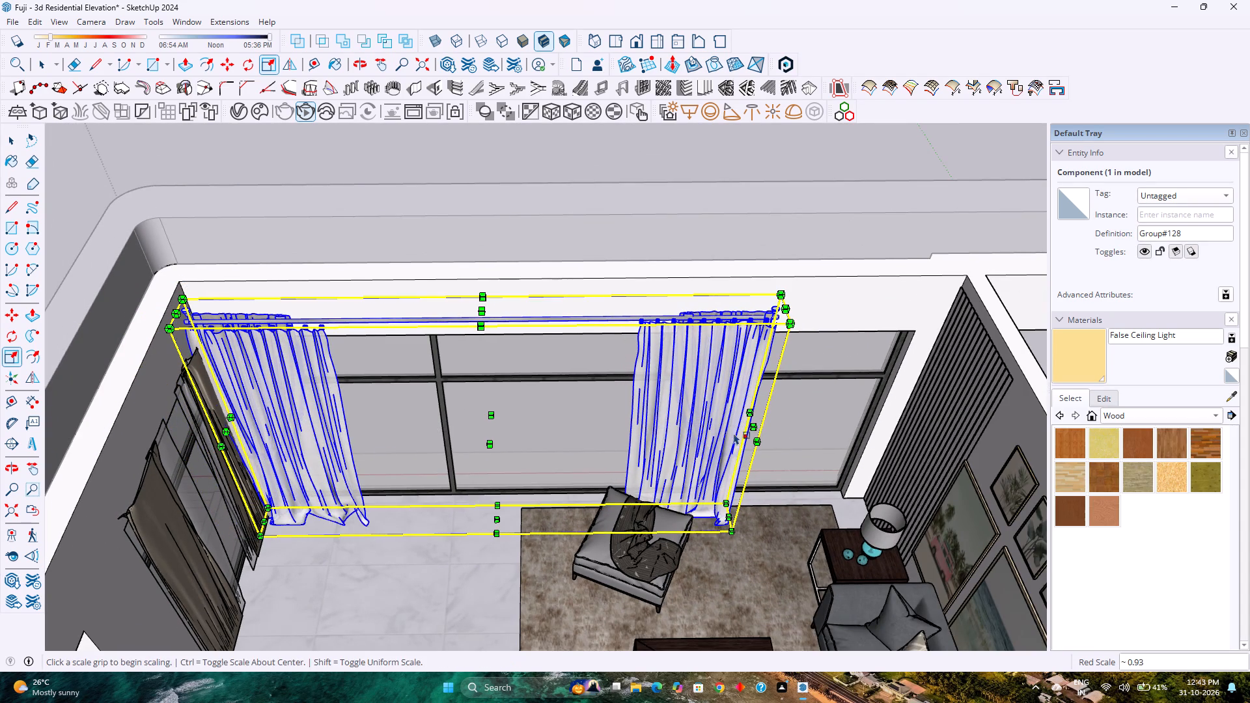
Widen the new curtains toward the slatted wall with a red-axis scale of about 1.32.
left_click(751, 424)
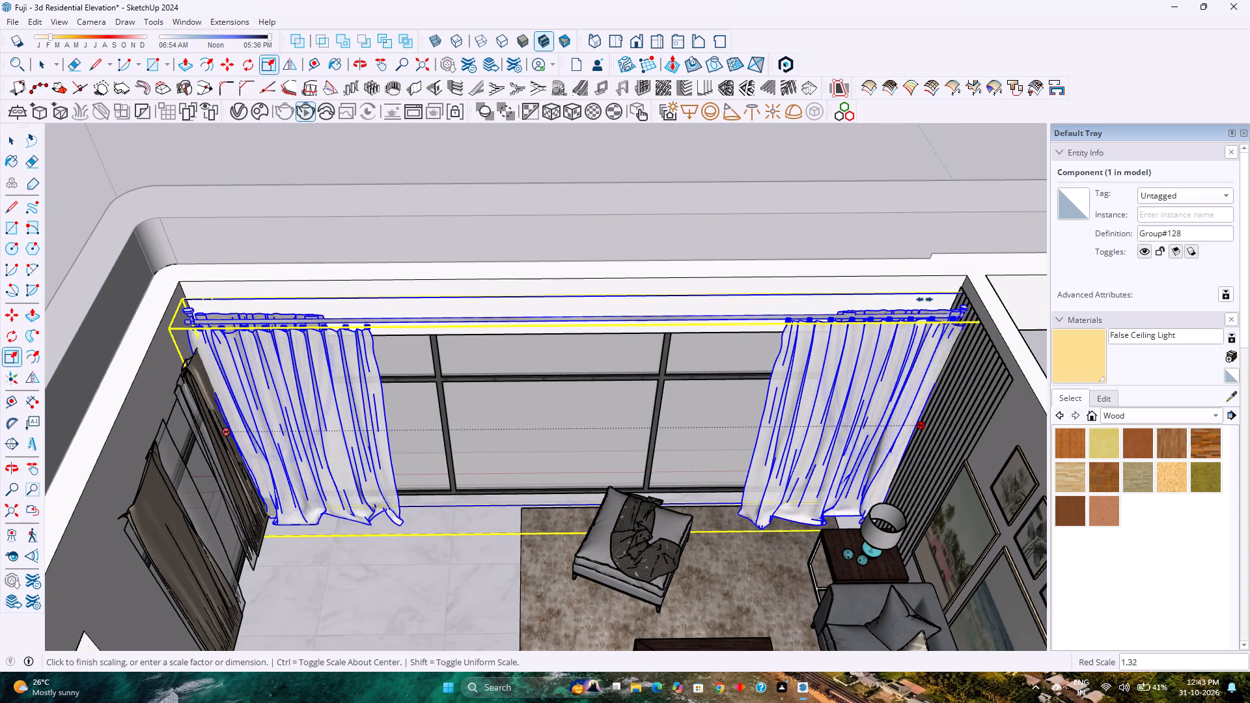
left_click(967, 274)
Examine the widened curtains at the slatted wall and end-on from above, checking their position against the front glazing.
scroll(913, 382, "up", 3)
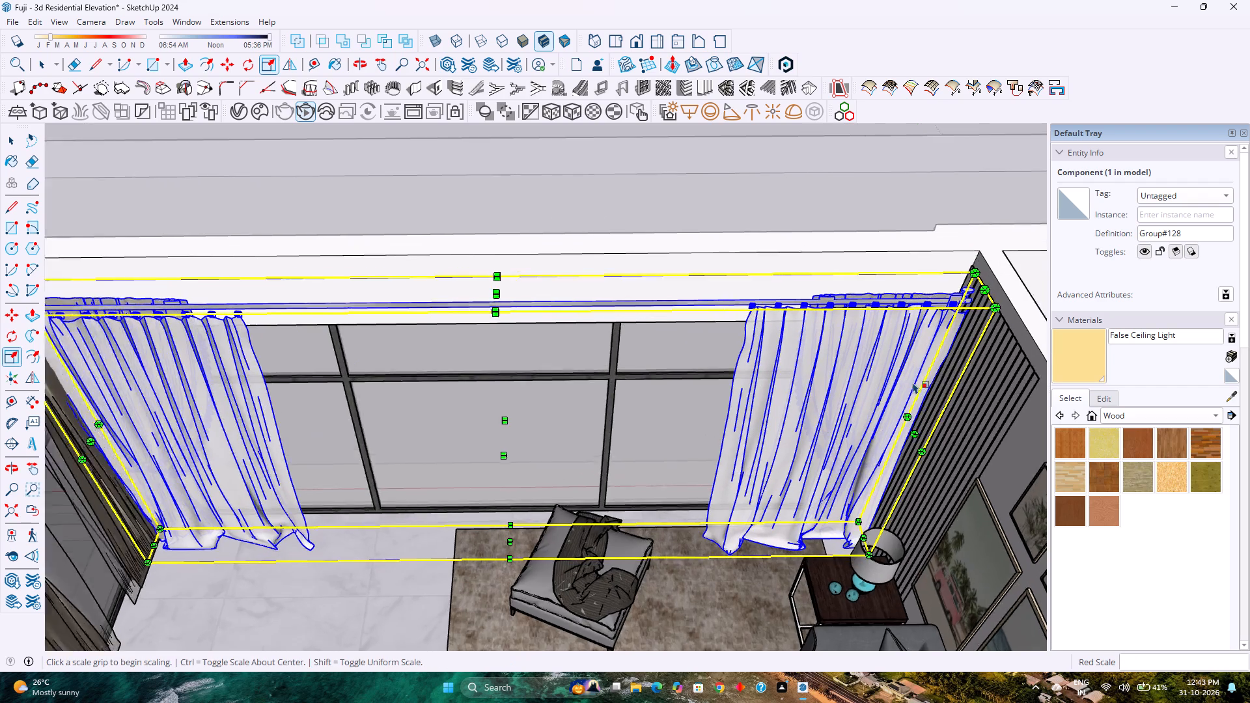
scroll(913, 378, "up", 6)
scroll(807, 372, "down", 5)
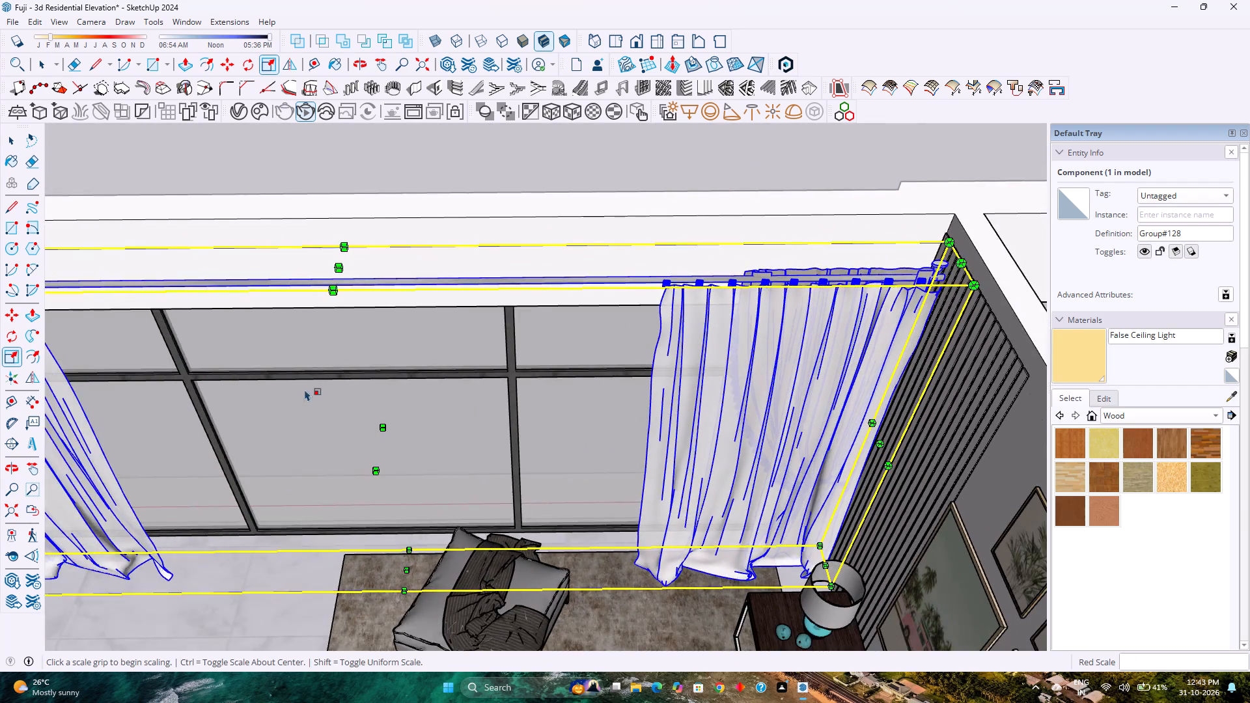
middle_click_drag(309, 396, 754, 430)
scroll(739, 415, "down", 5)
scroll(643, 249, "up", 15)
scroll(663, 296, "down", 2)
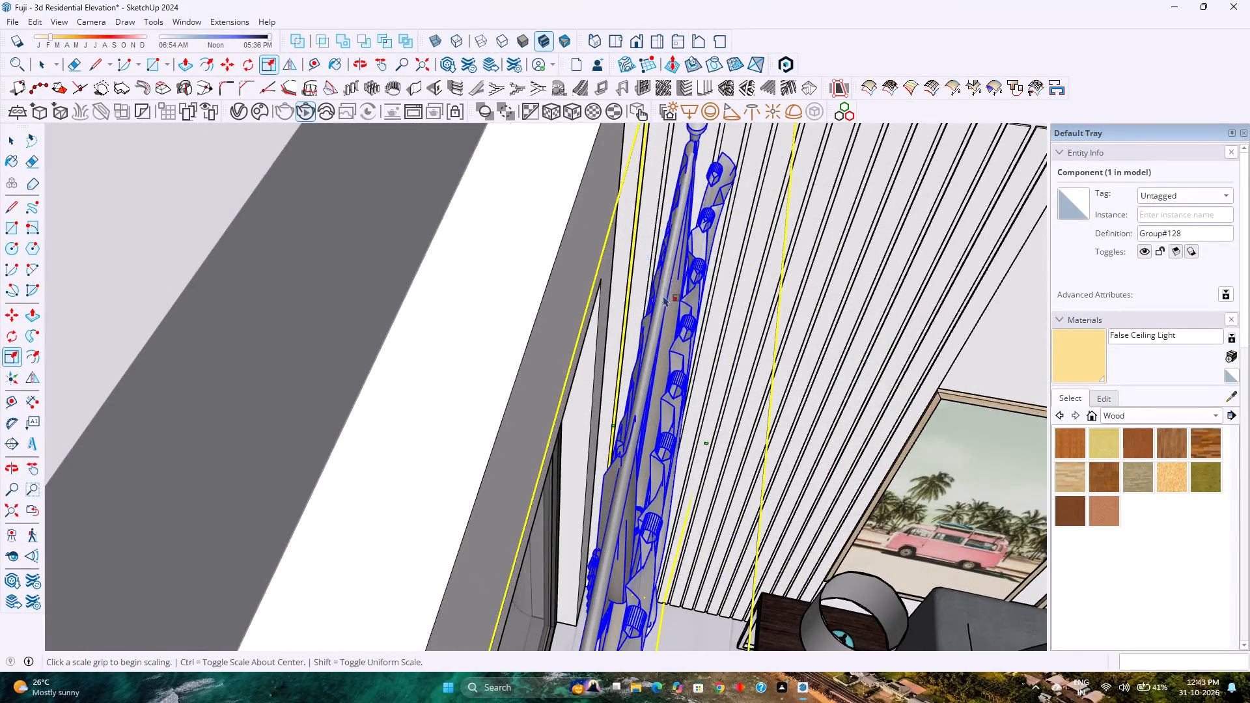
scroll(663, 296, "down", 6)
key("space")
scroll(663, 296, "down", 8)
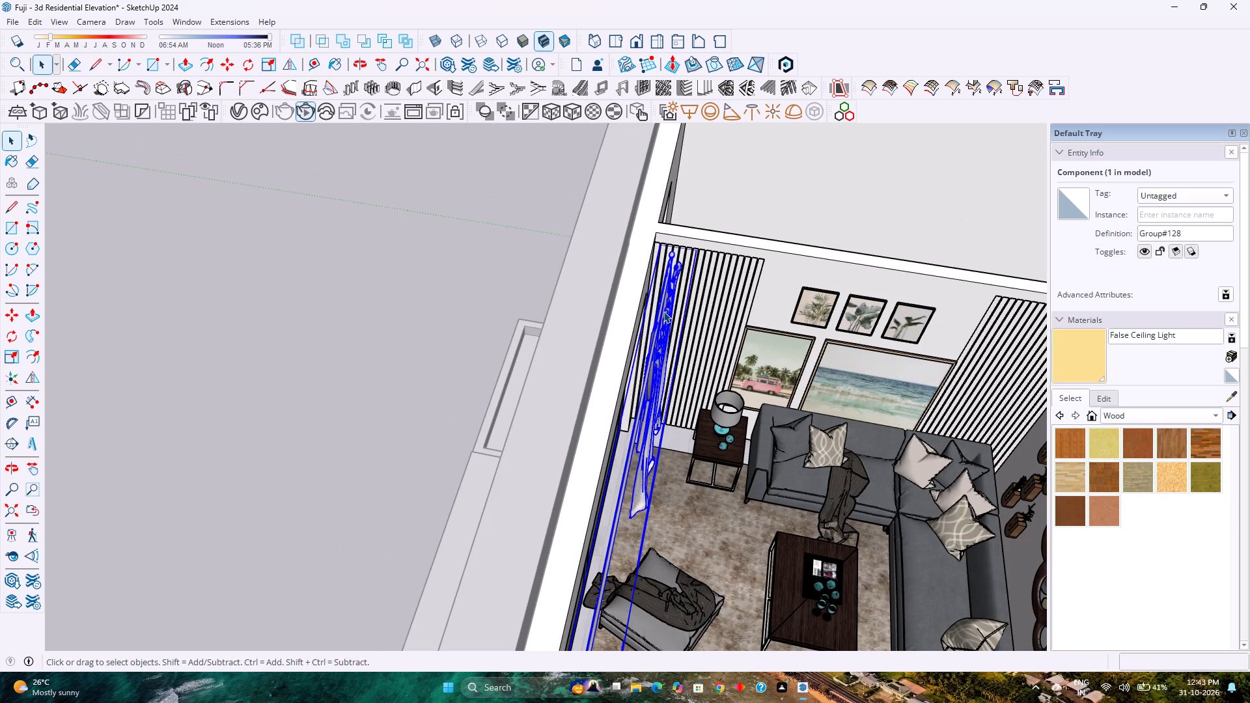
Move the new curtains about 5 15/16" along the green axis toward the wide front glazing.
key("Escape")
scroll(667, 382, "up", 4)
middle_click_drag(665, 398, 626, 369)
scroll(624, 359, "down", 5)
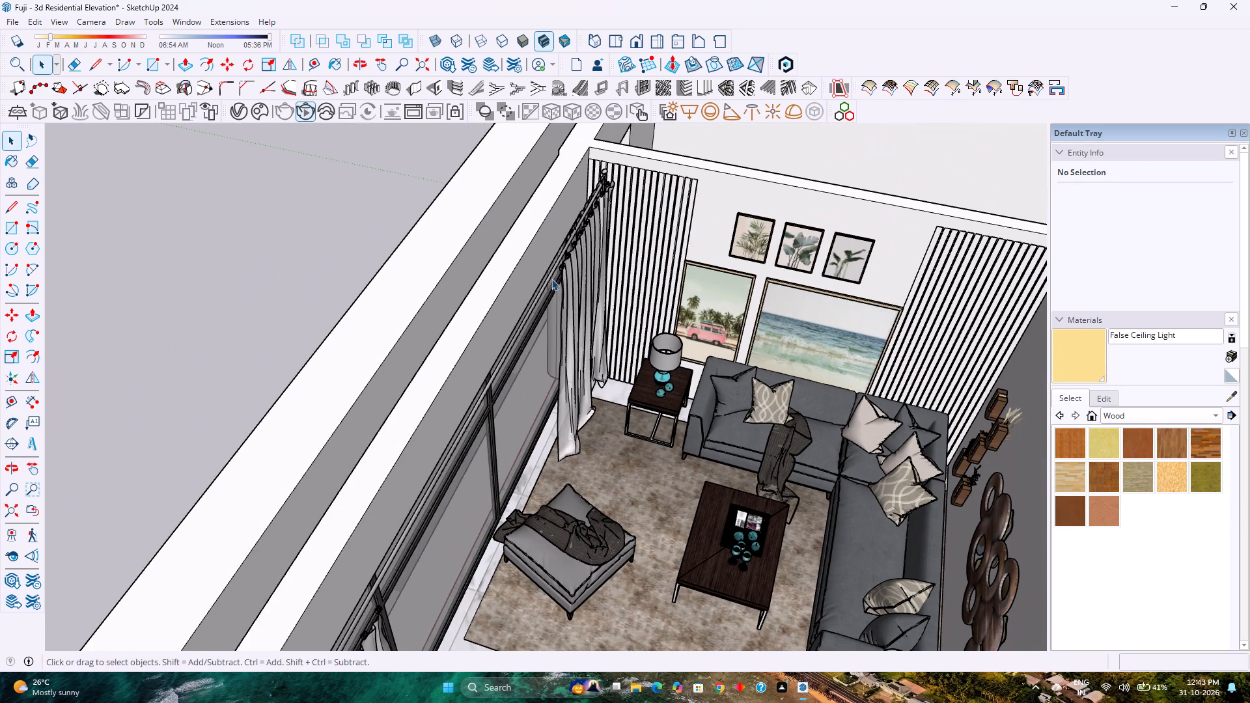
double_click(570, 265)
scroll(570, 265, "up", 4)
left_click(570, 265)
scroll(570, 265, "up", 2)
middle_click_drag(571, 269, 624, 381)
scroll(614, 349, "down", 4)
middle_click_drag(603, 319, 583, 504, "shift")
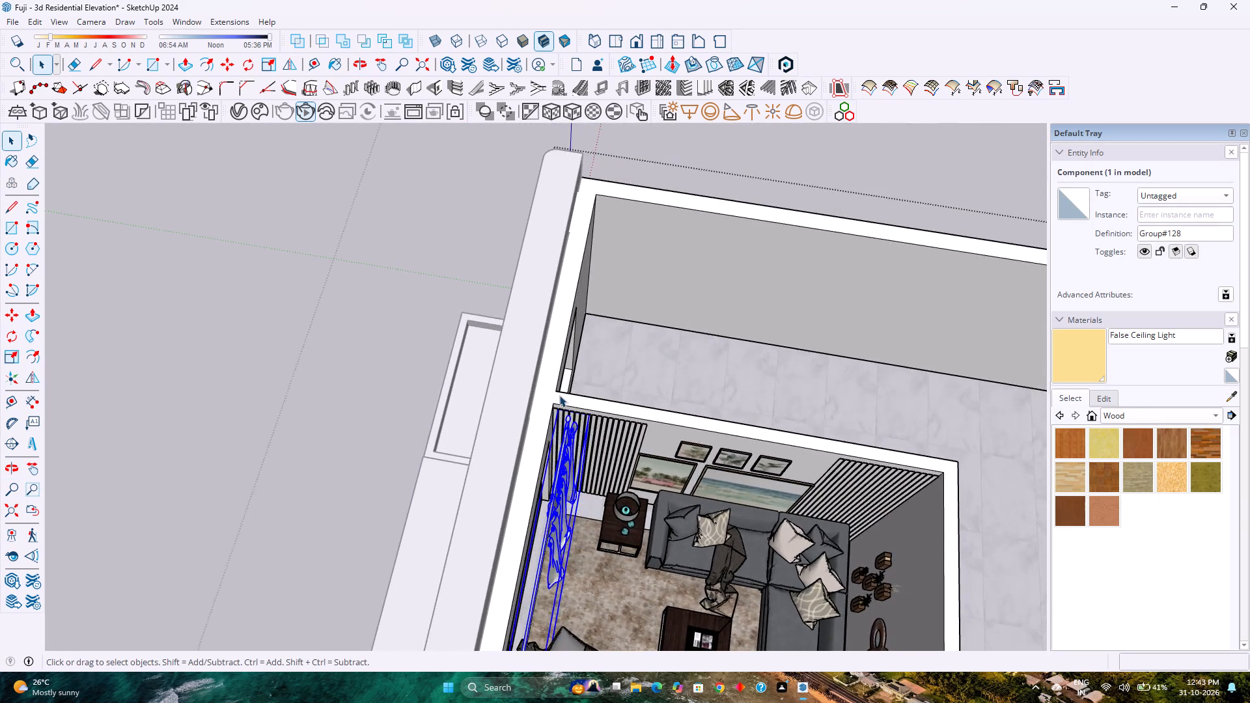
scroll(559, 395, "up", 17)
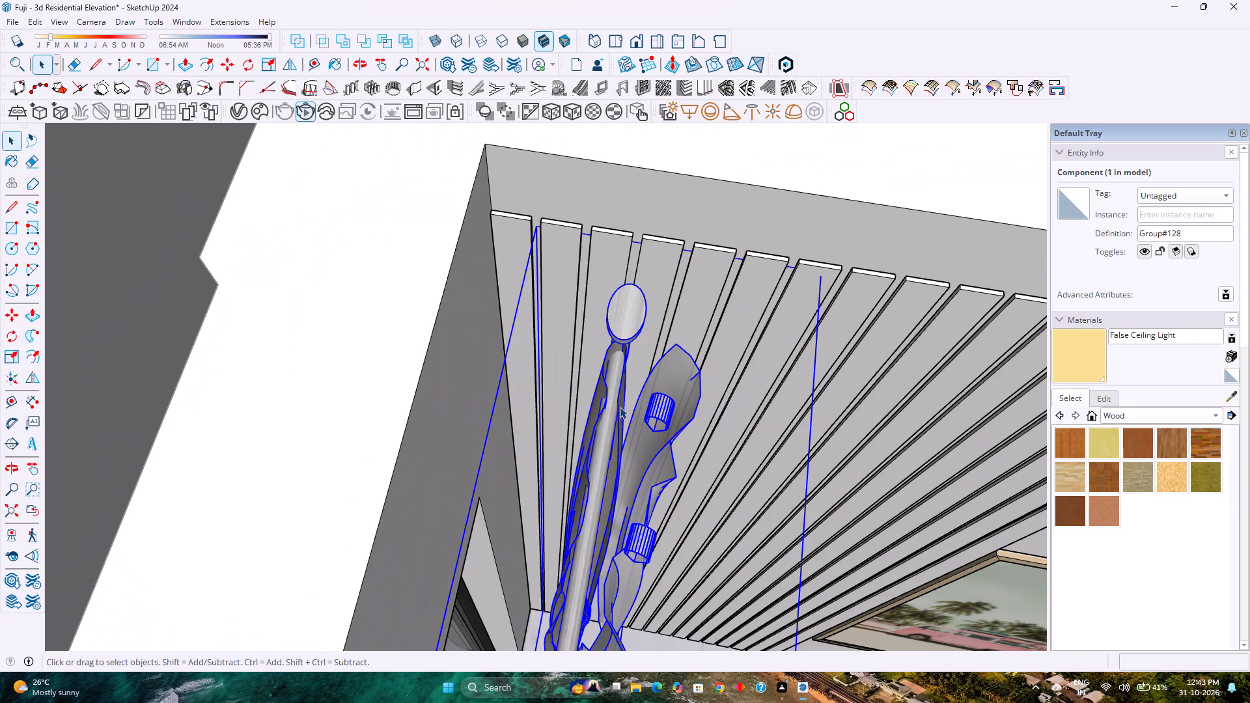
key("m")
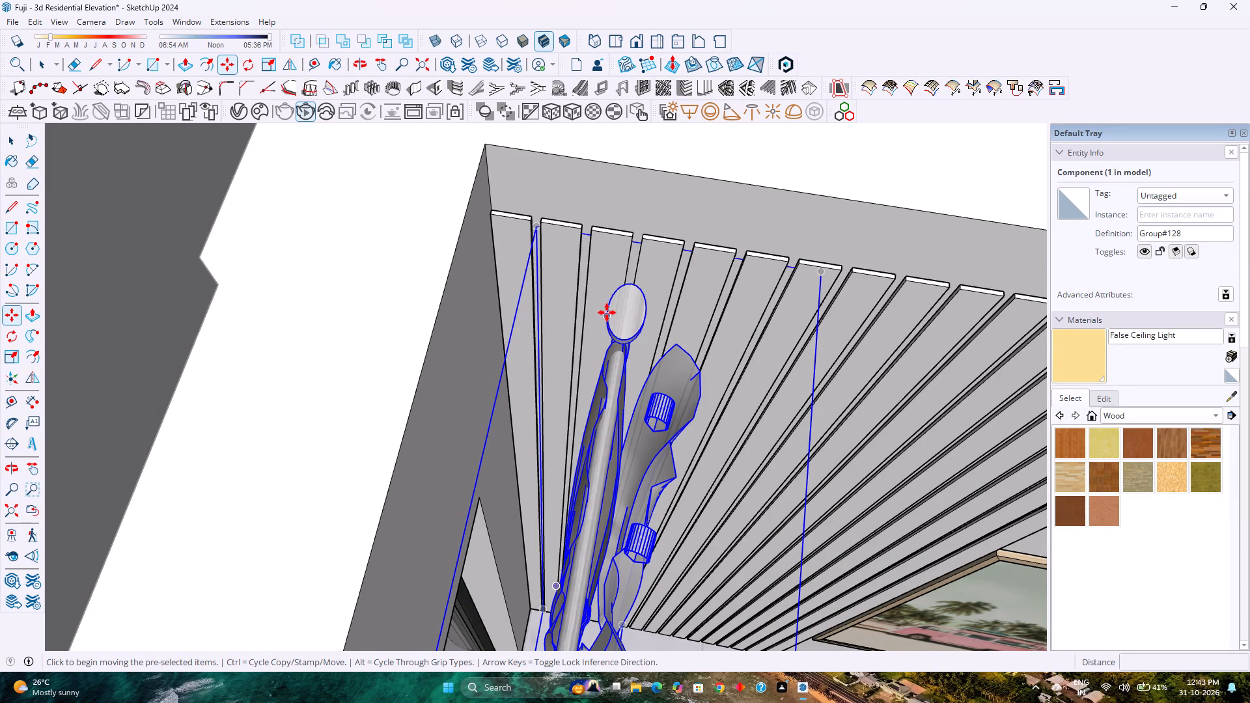
left_click(608, 309)
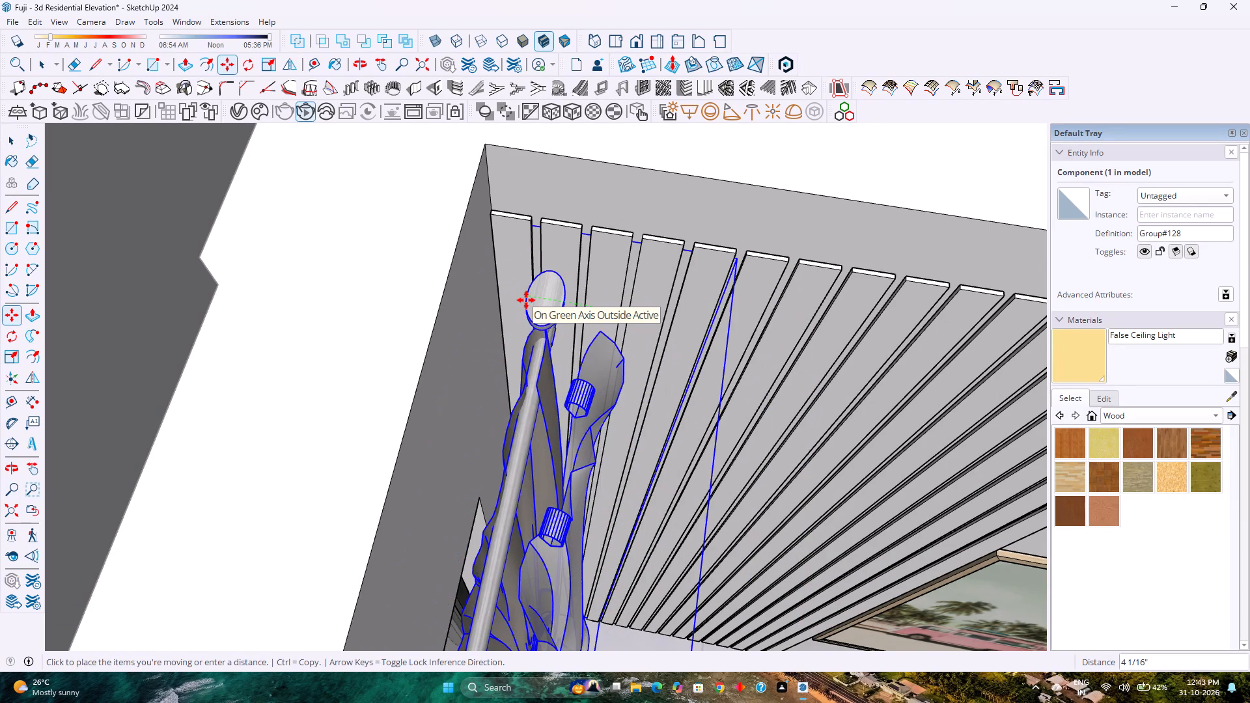
key("Left")
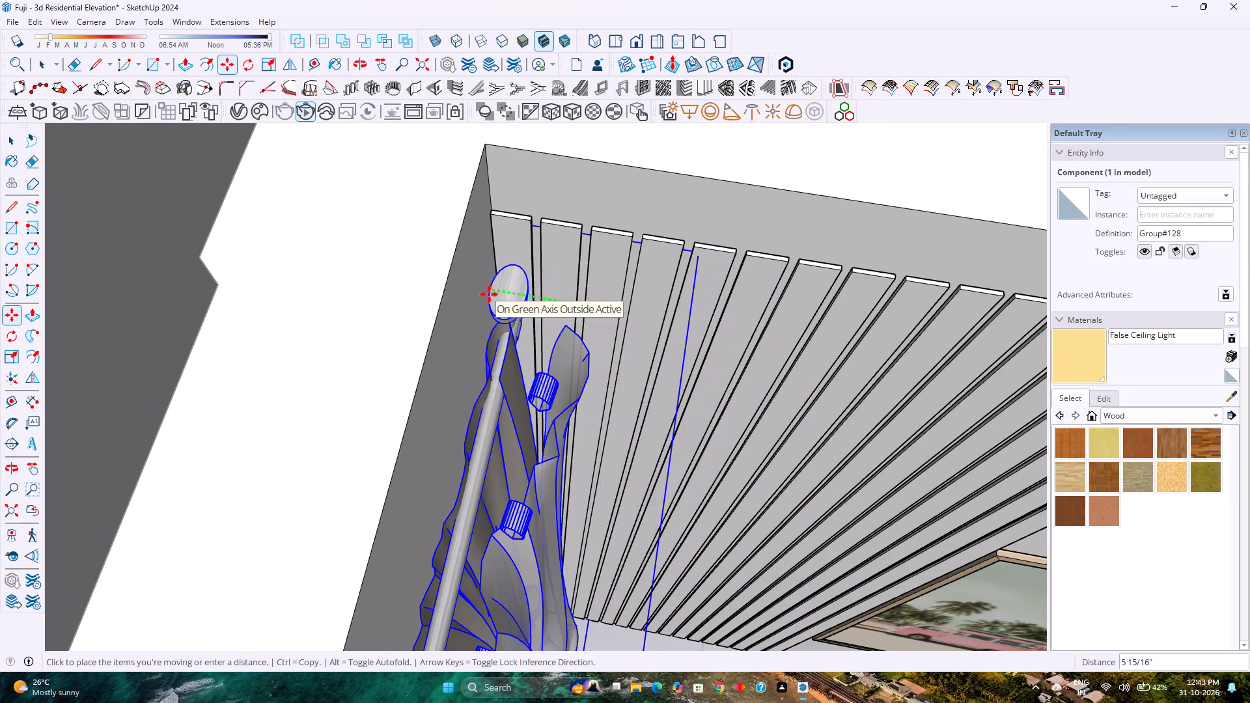
left_click(489, 294)
scroll(515, 312, "down", 20)
scroll(515, 312, "down", 5)
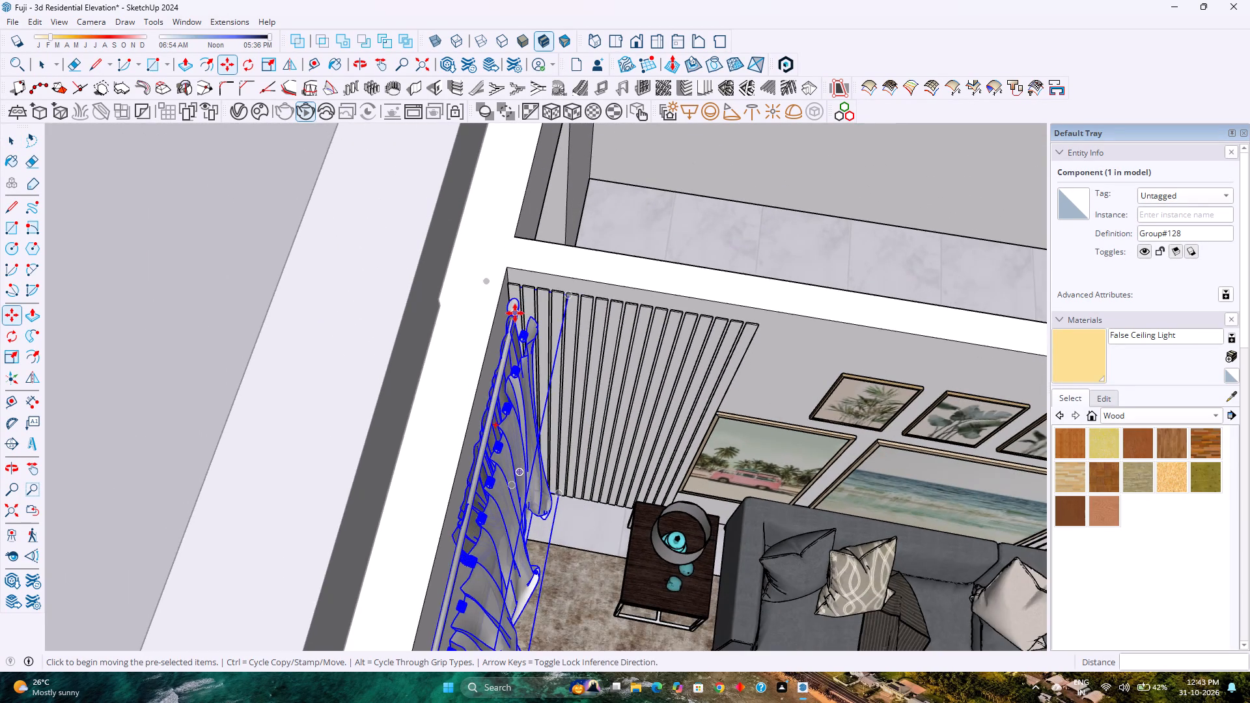
key("space")
scroll(515, 313, "down", 11)
key("Escape")
scroll(515, 313, "down", 11)
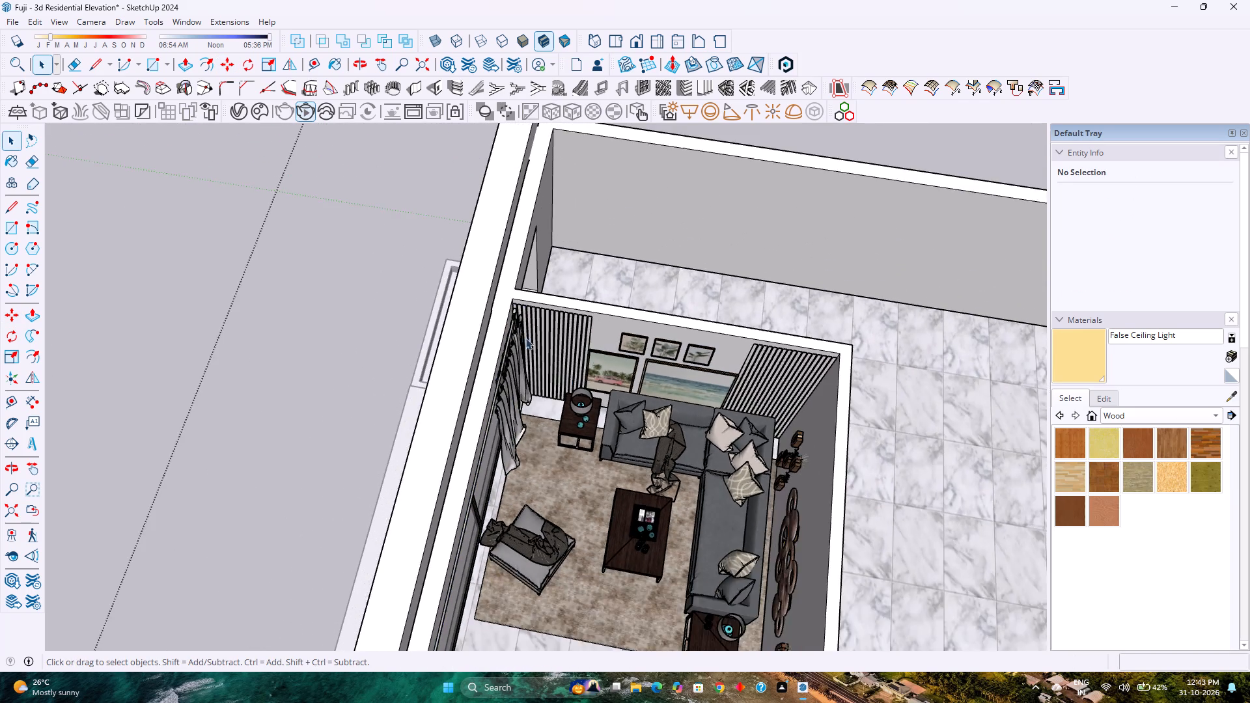
Unhide the ceiling over the furnished living room.
middle_click_drag(663, 425, 576, 344)
middle_click(576, 343)
scroll(576, 342, "down", 3)
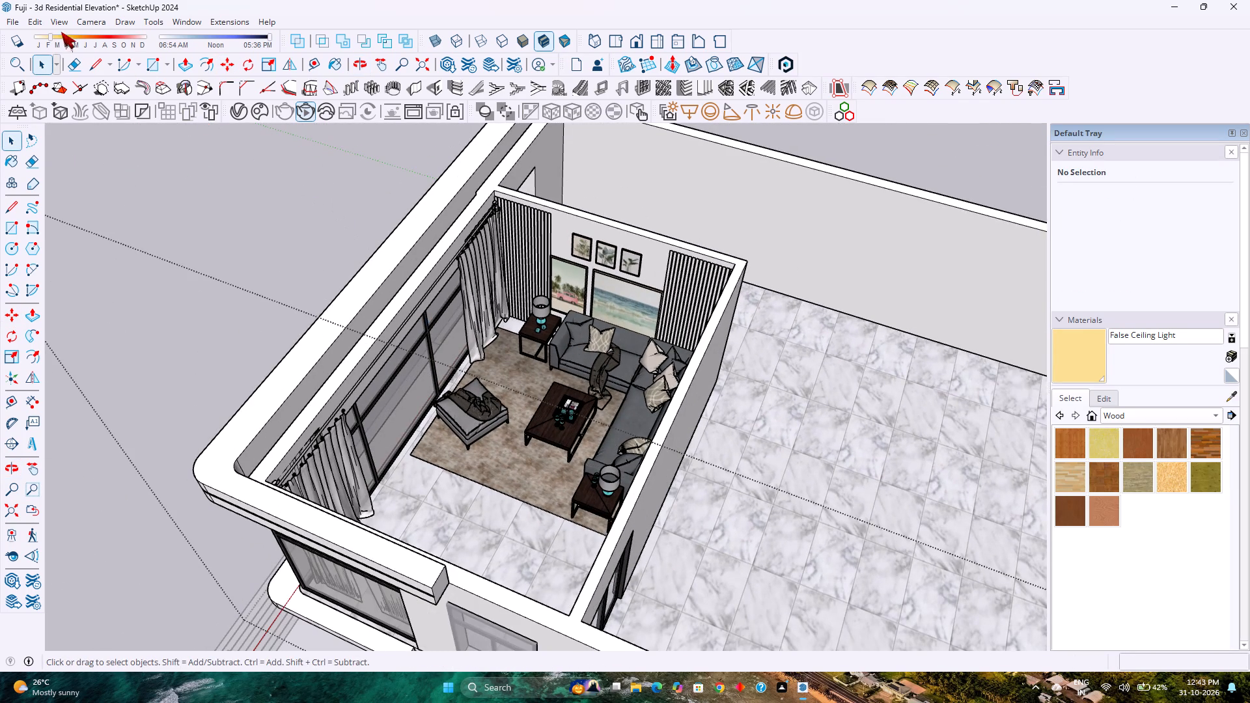
left_click(53, 20)
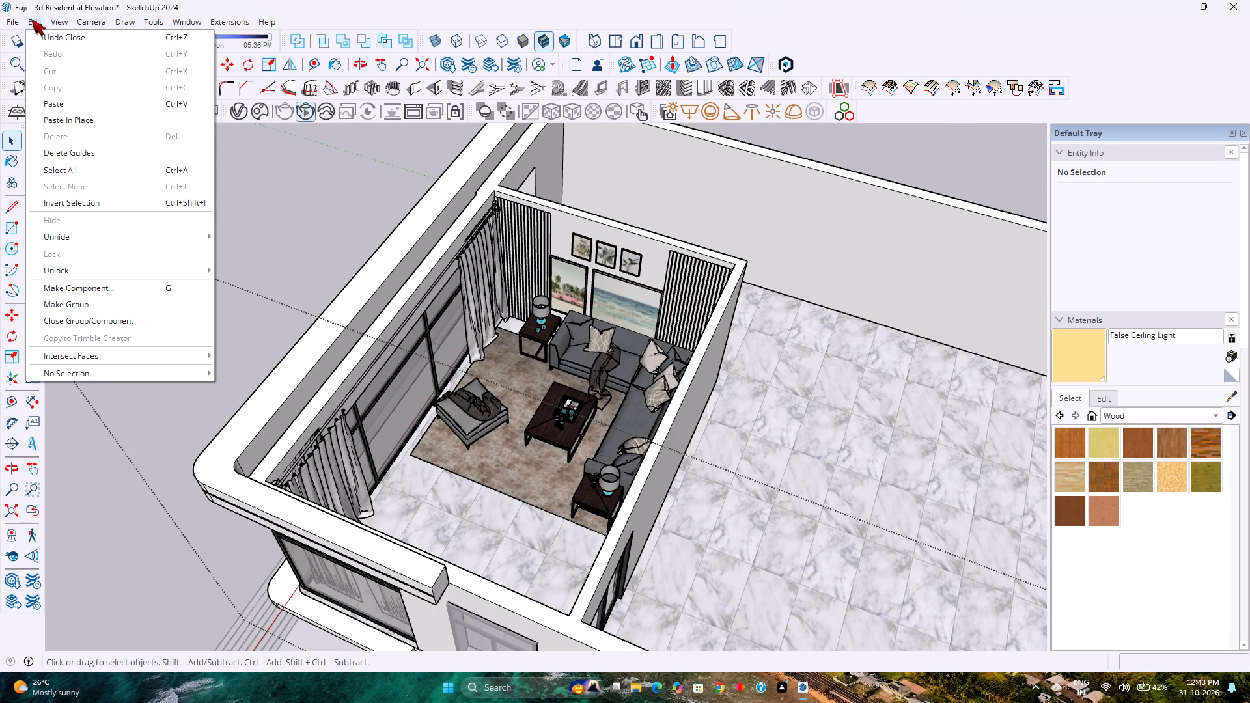
left_click(277, 250)
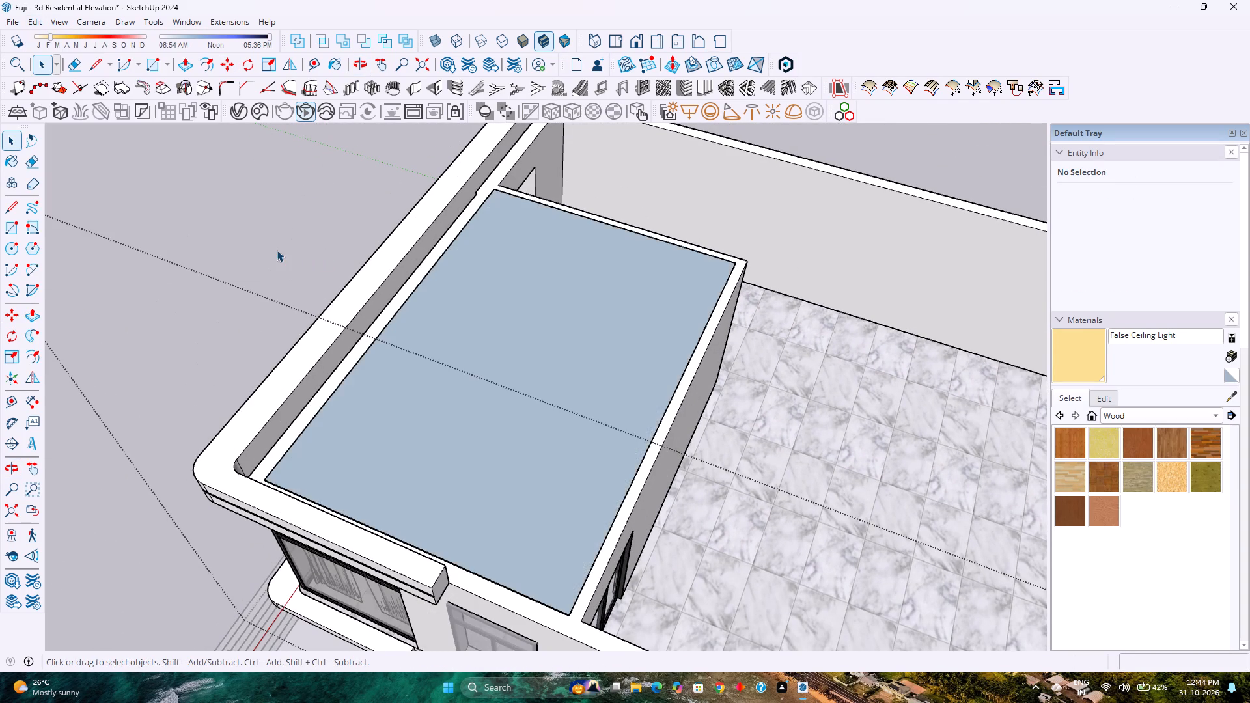
Examine the curtains and living room furniture through the front glazing from outside the house.
scroll(439, 402, "down", 5)
middle_click_drag(413, 400, 852, 335)
scroll(880, 325, "down", 2)
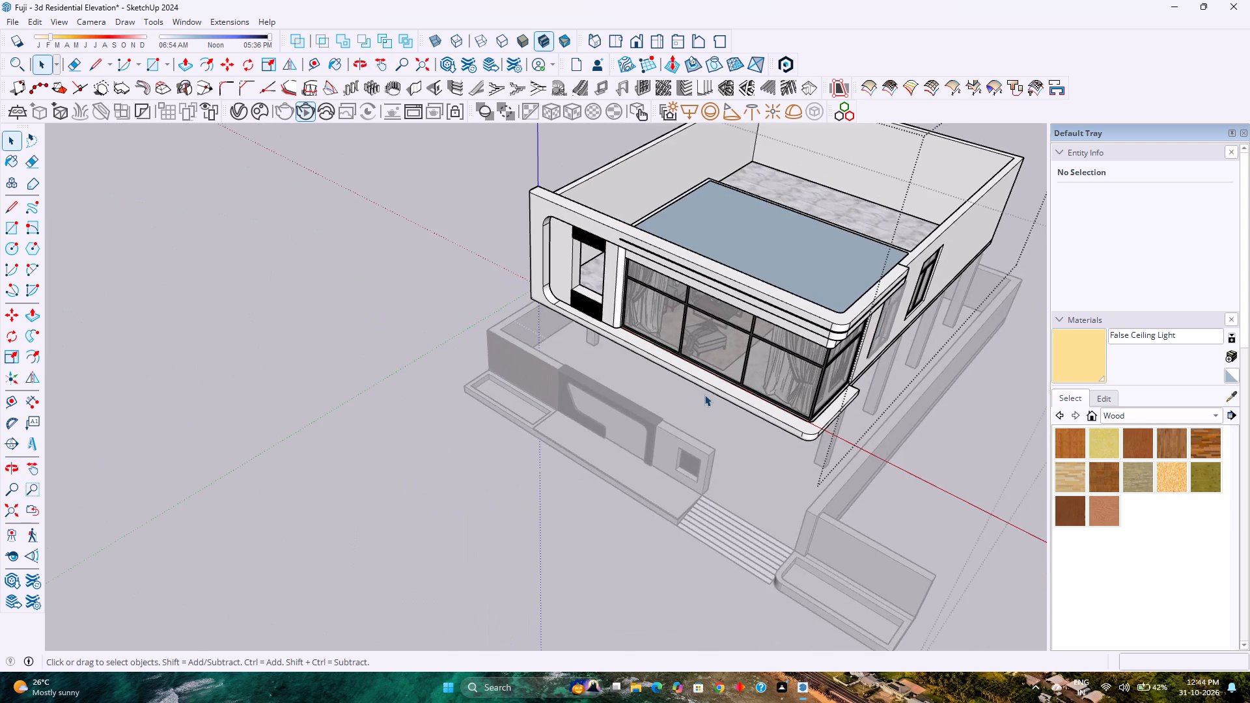
scroll(704, 394, "up", 6)
middle_click_drag(703, 378, 683, 426, "shift")
middle_click_drag(676, 428, 740, 344)
middle_click_drag(755, 300, 670, 489, "shift")
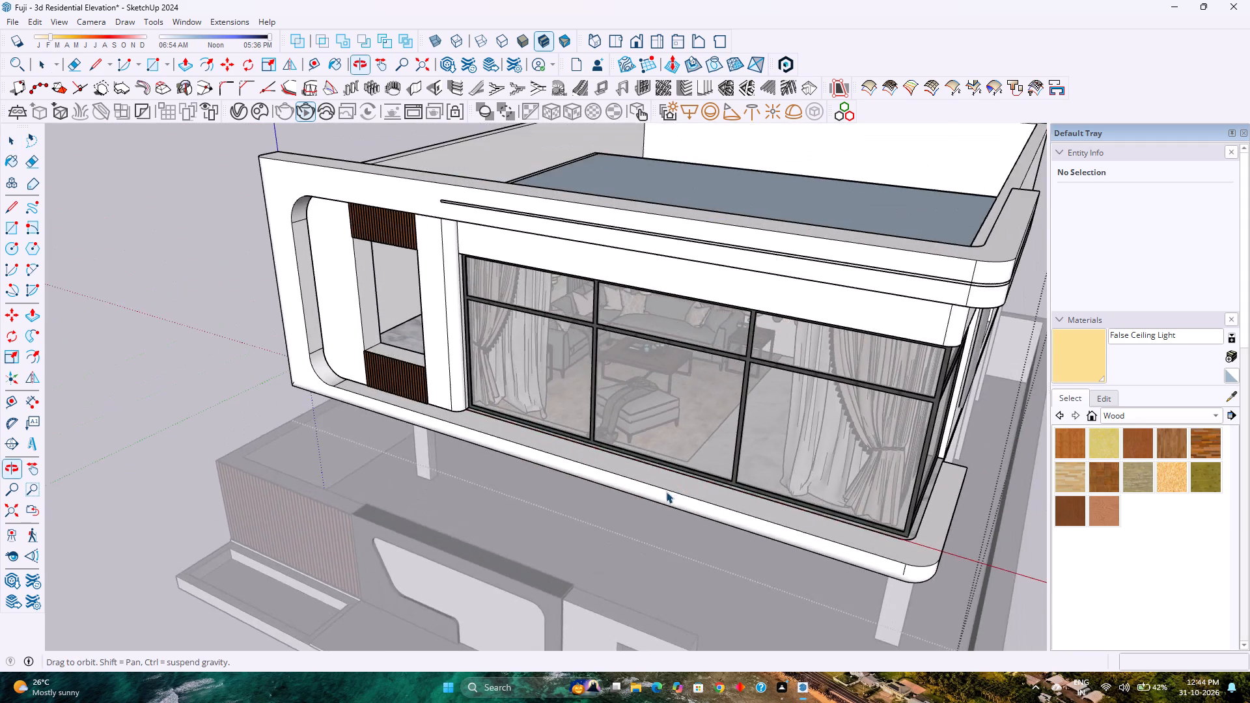
middle_click_drag(666, 479, 678, 398)
scroll(713, 335, "up", 4)
scroll(725, 346, "down", 6)
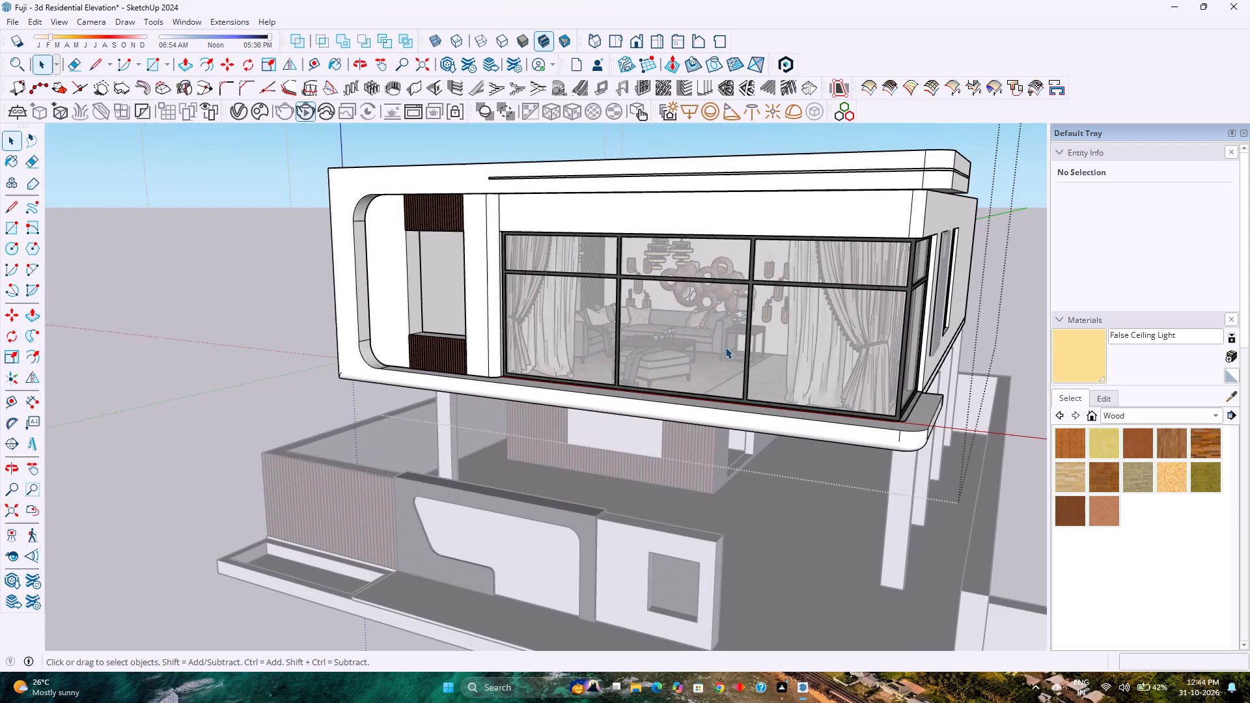
Save the model.
key("ctrl+s")
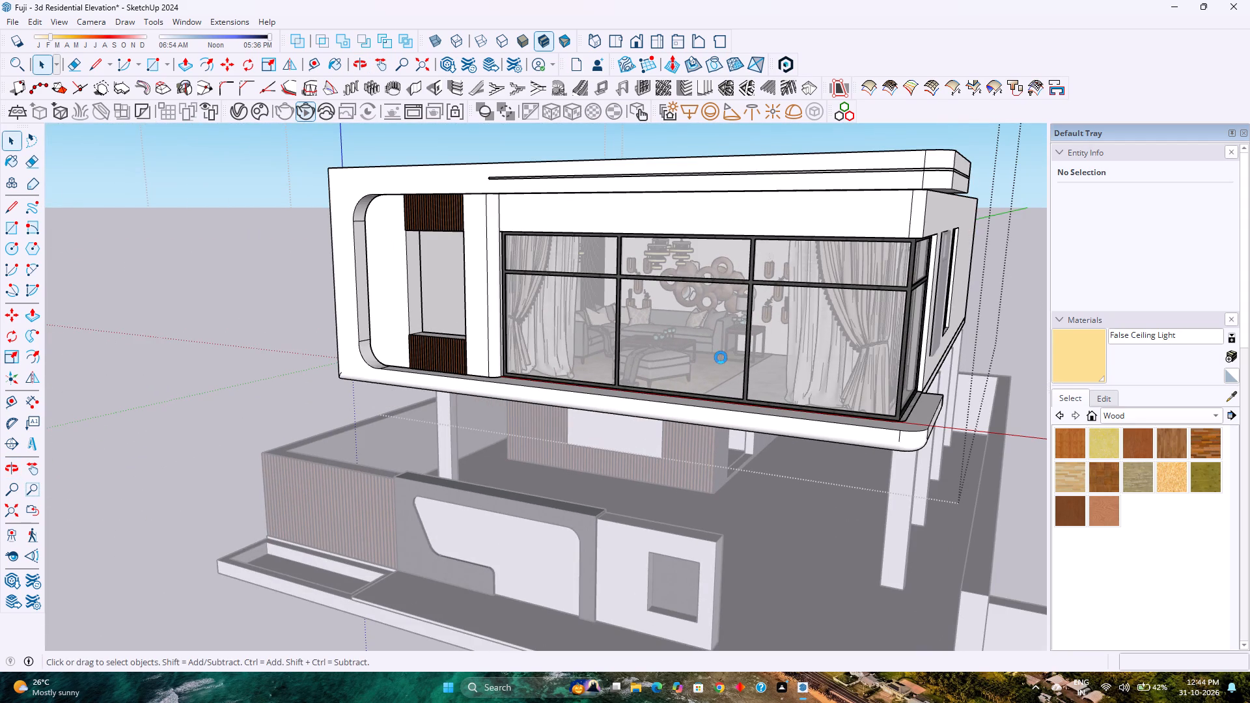
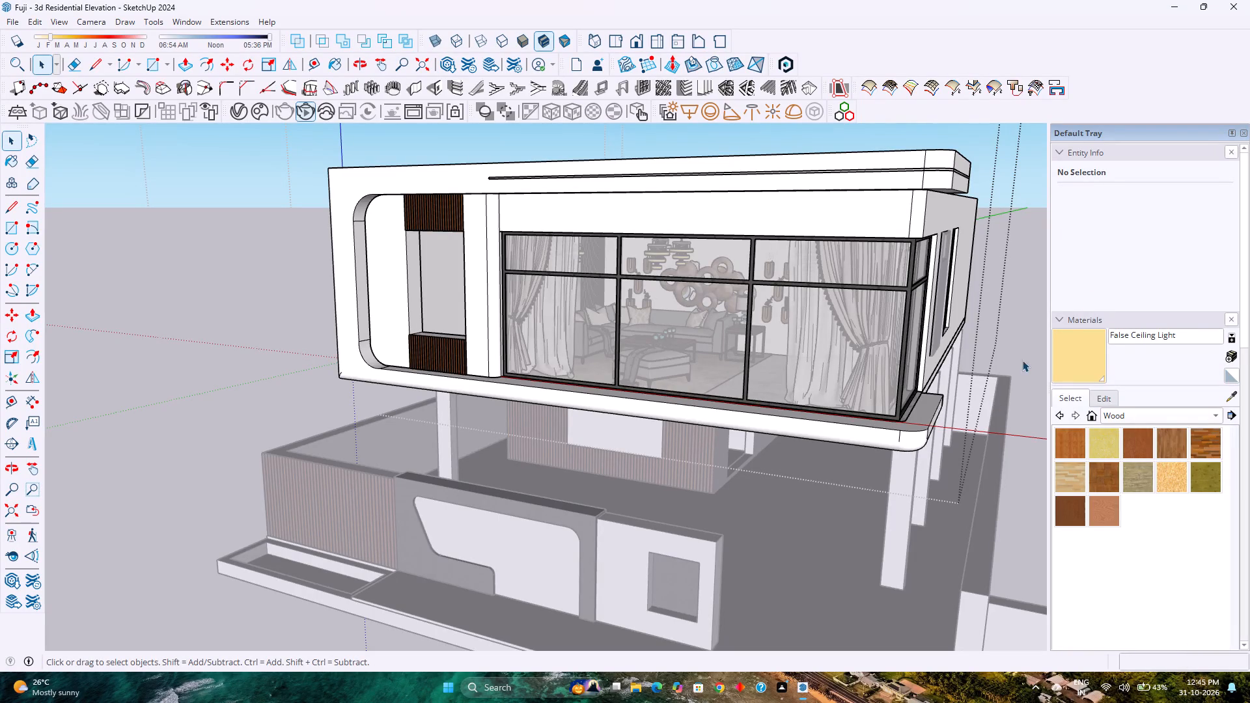
Examine the furnished floor's exterior, its front and corner glazing and the side-wall windows from several angles.
scroll(687, 356, "up", 4)
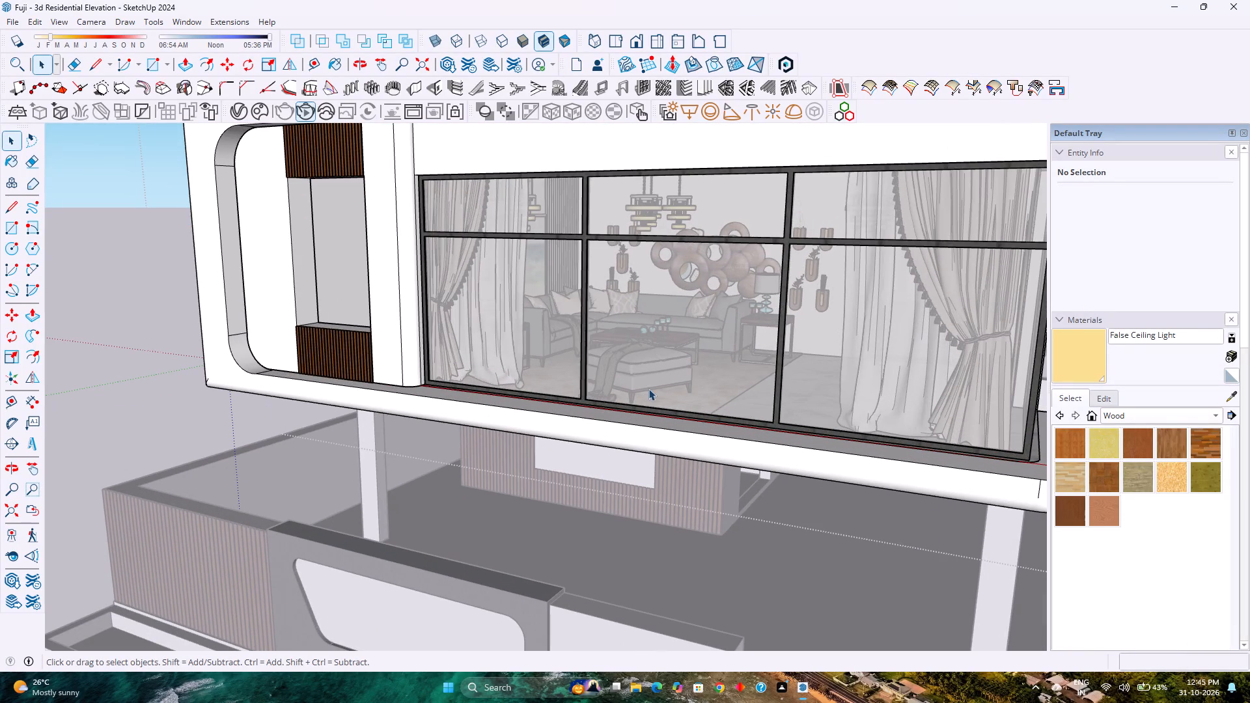
scroll(873, 171, "down", 1)
middle_click_drag(842, 253, 641, 364, "shift")
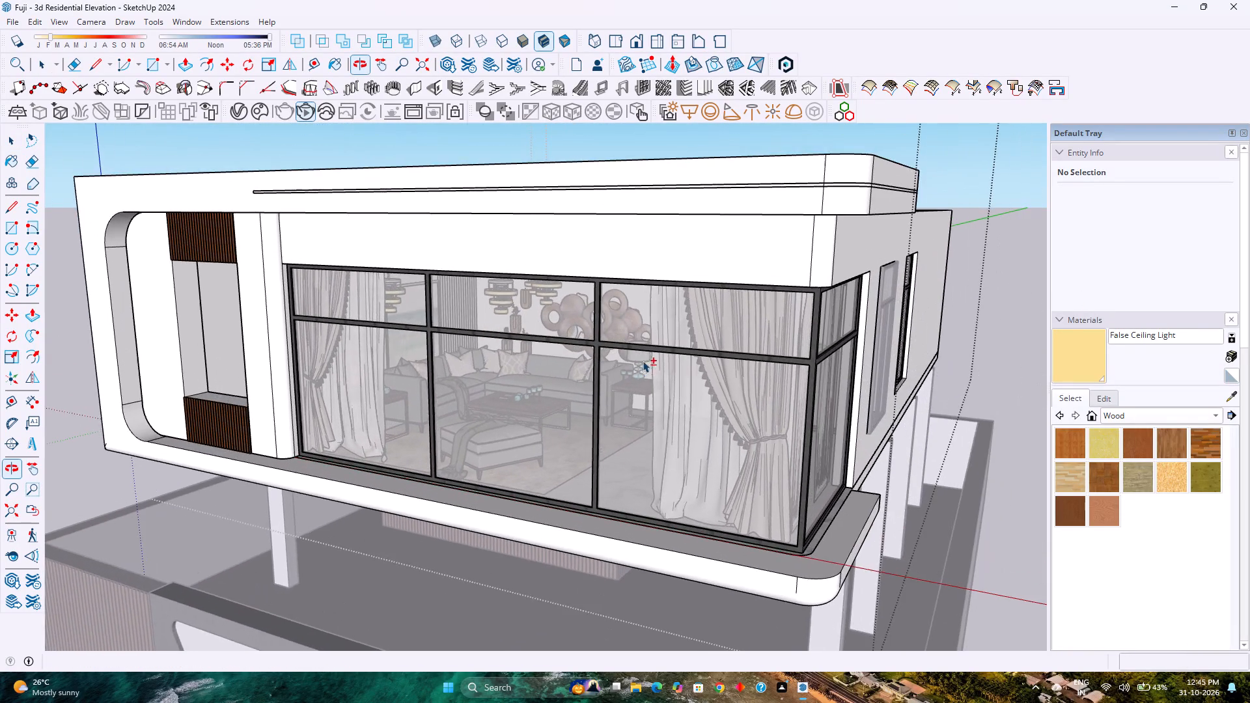
scroll(644, 355, "up", 3)
scroll(644, 355, "down", 4)
middle_click_drag(747, 417, 519, 444)
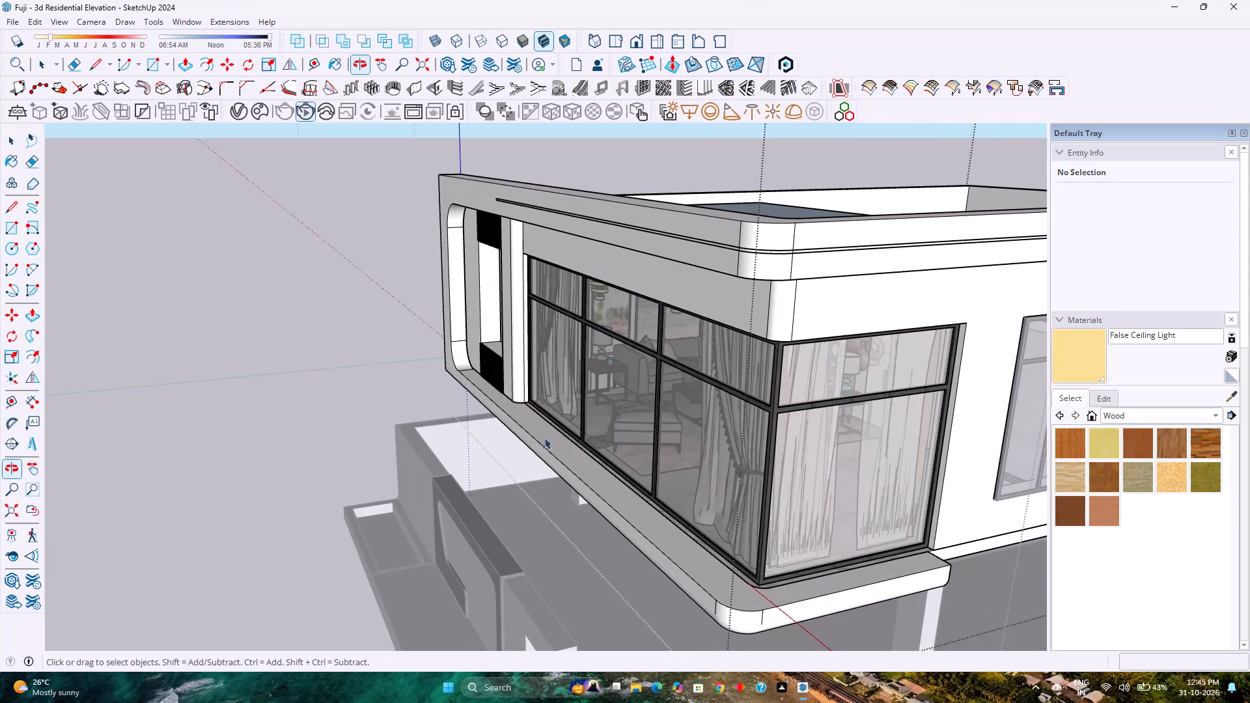
scroll(557, 439, "down", 2)
middle_click_drag(557, 439, 682, 399)
middle_click_drag(682, 386, 543, 503, "shift")
middle_click_drag(553, 475, 697, 400)
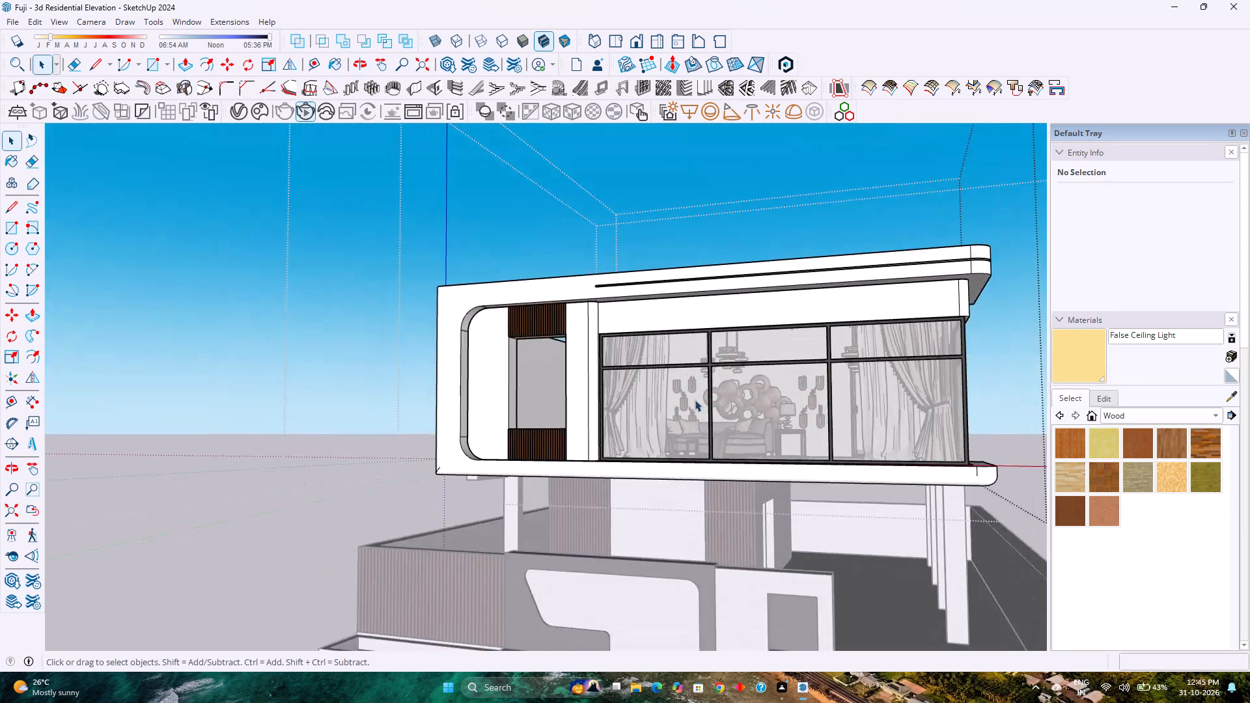
scroll(695, 400, "up", 3)
scroll(695, 400, "down", 4)
middle_click_drag(692, 401, 541, 499)
scroll(542, 463, "down", 3)
middle_click_drag(544, 480, 542, 439)
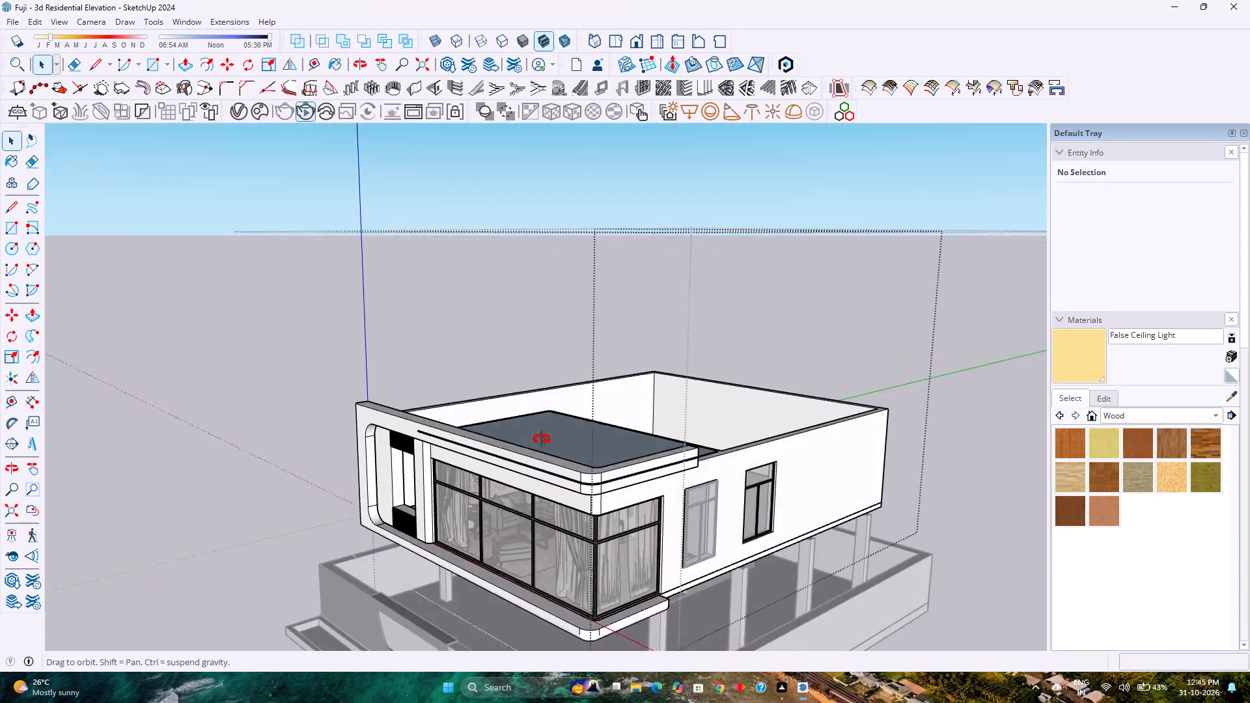
middle_click_drag(542, 439, 547, 417)
scroll(697, 474, "up", 3)
Cut the side-wall window nearest the corner glazing and paste it inside the wall group at its own opening.
key("Escape")
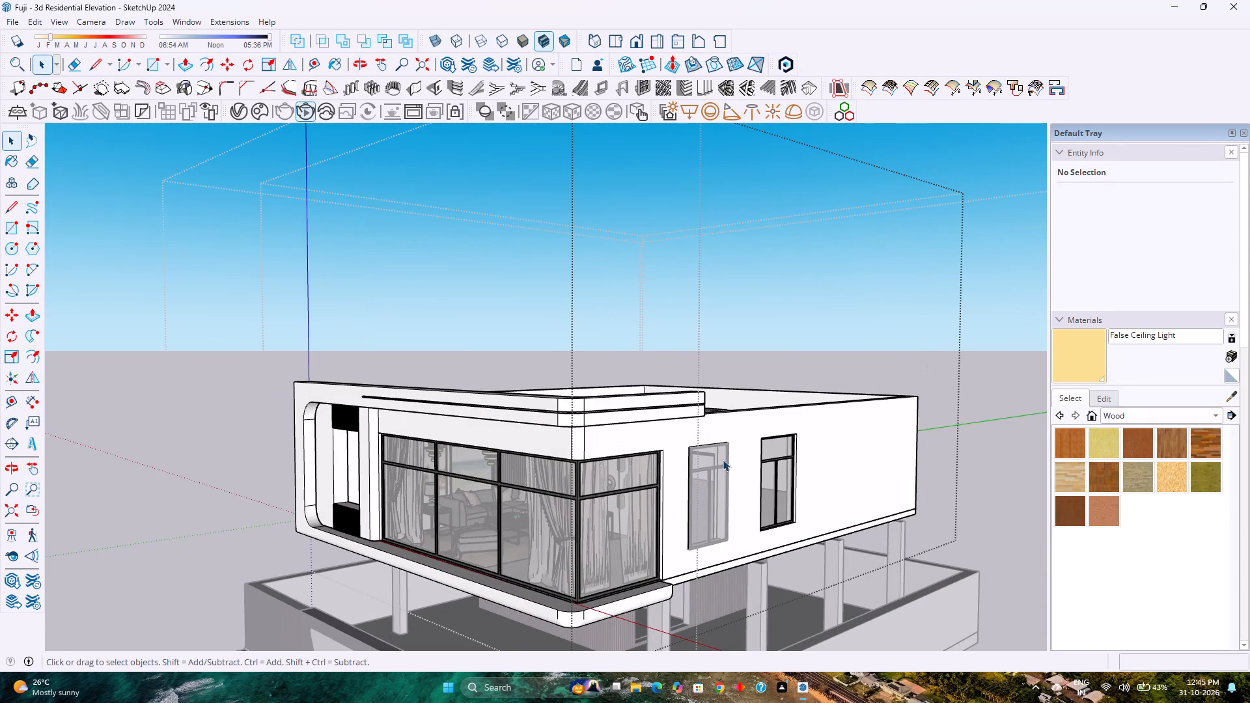
scroll(723, 454, "up", 11)
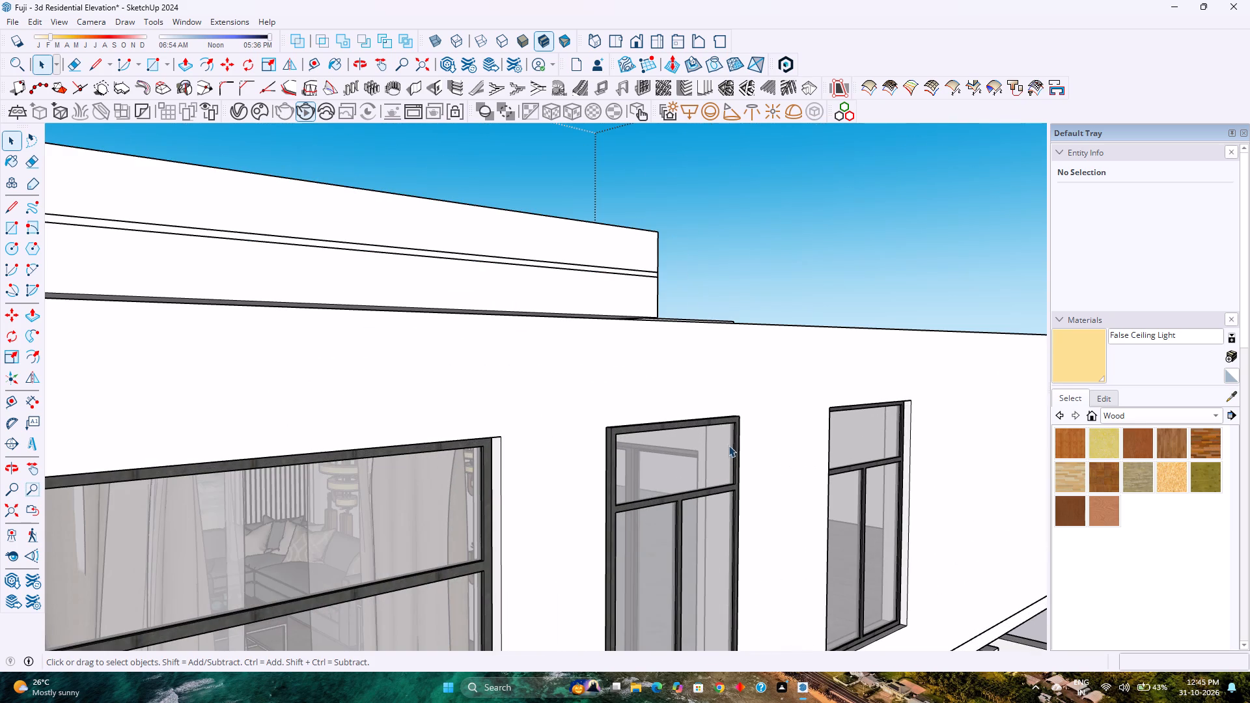
left_click(738, 420)
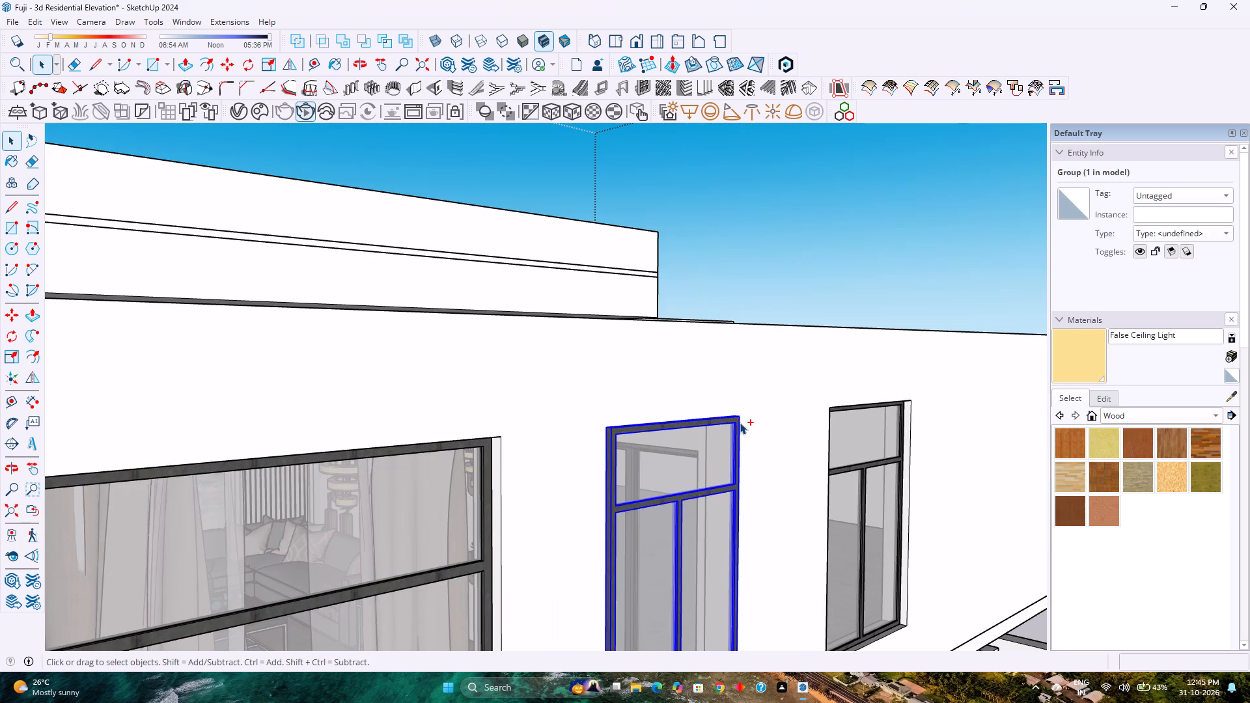
key("ctrl+x")
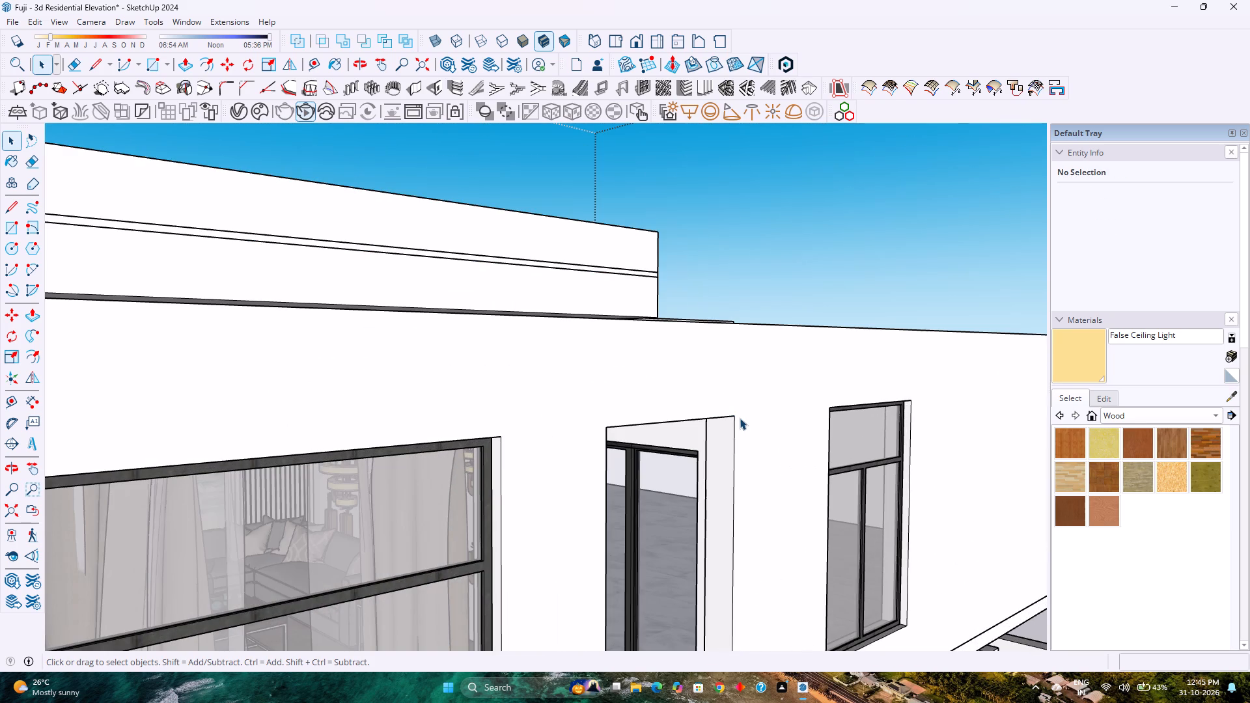
double_click(743, 412)
scroll(743, 412, "up", 3)
scroll(743, 412, "down", 4)
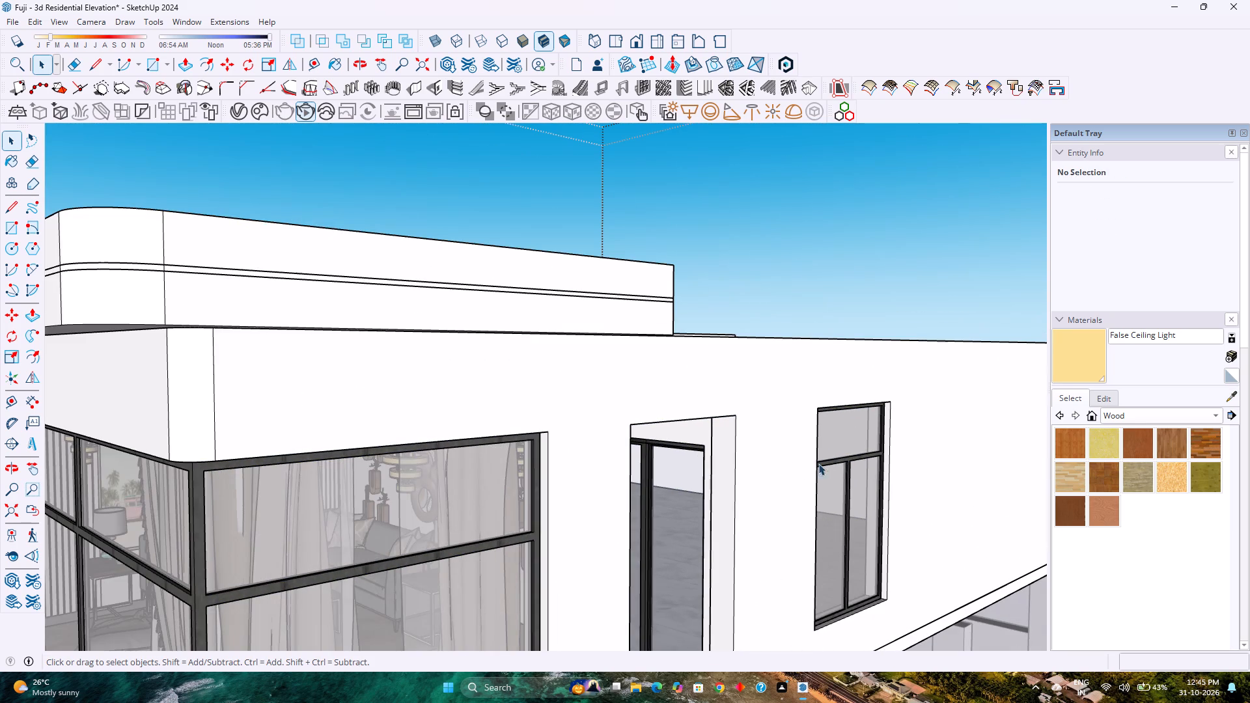
left_click(839, 462)
double_click(805, 443)
scroll(805, 443, "down", 2)
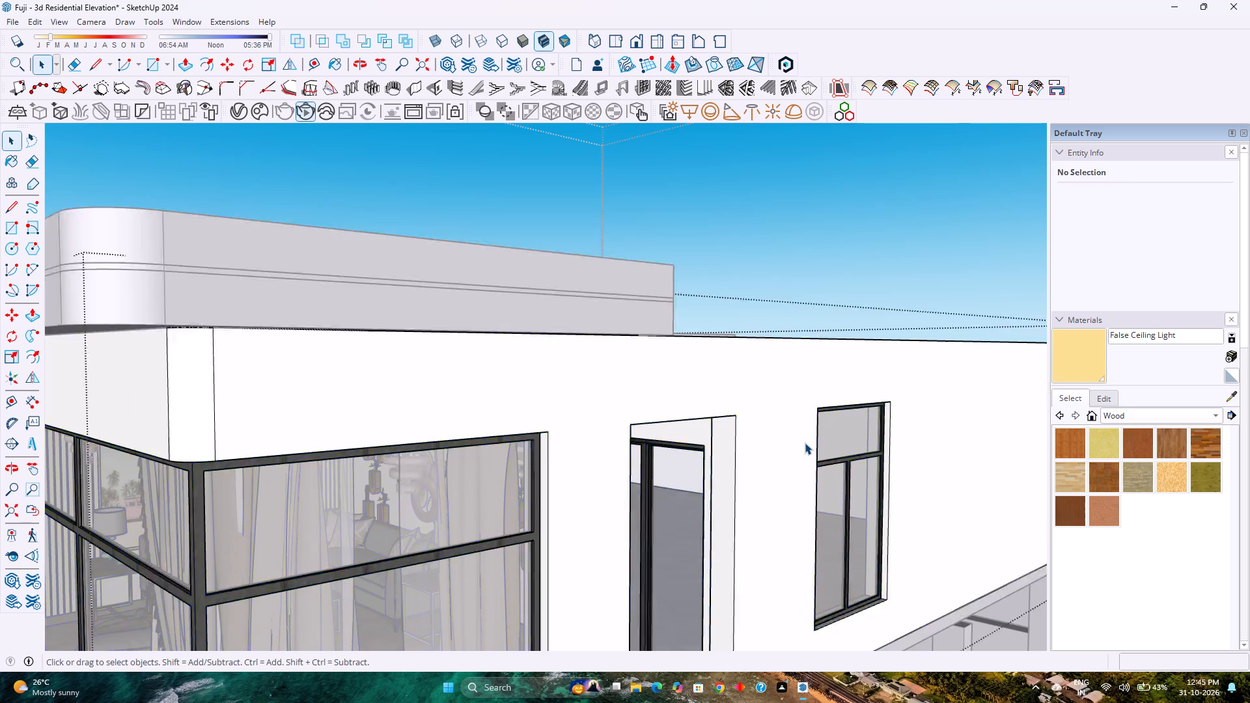
scroll(805, 443, "down", 7)
middle_click_drag(778, 470, 727, 353, "shift")
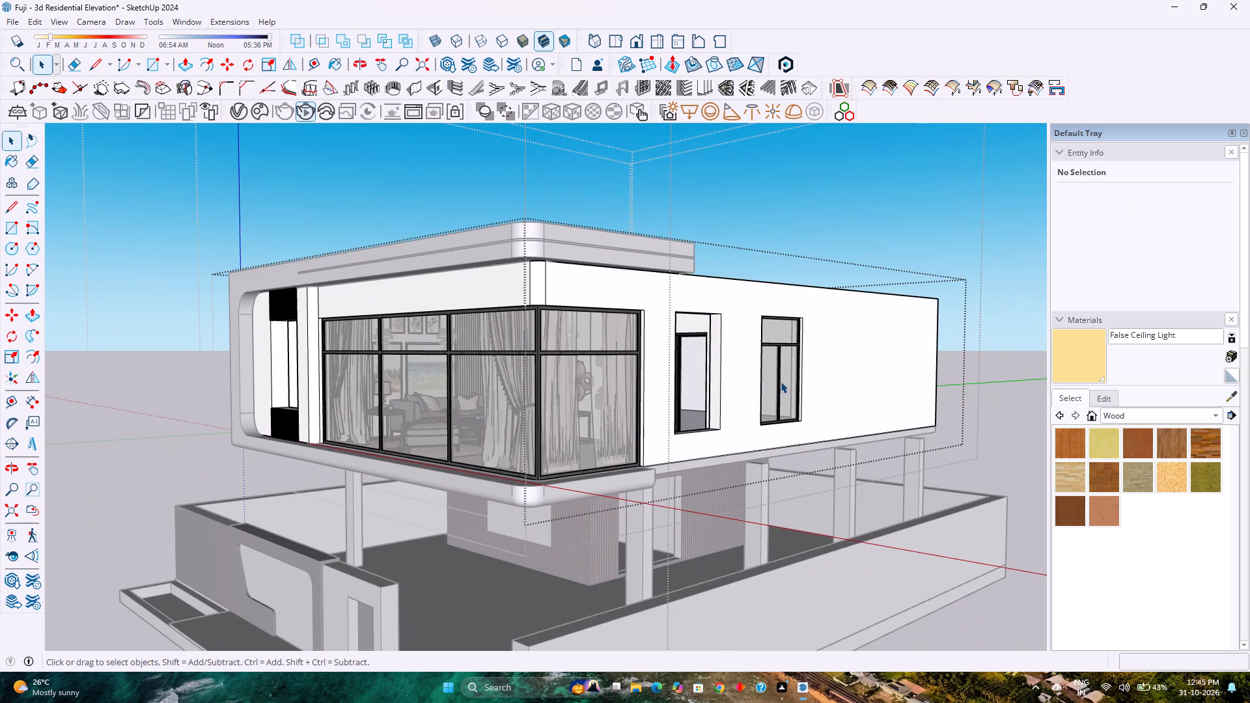
left_click(781, 381)
scroll(751, 401, "up", 4)
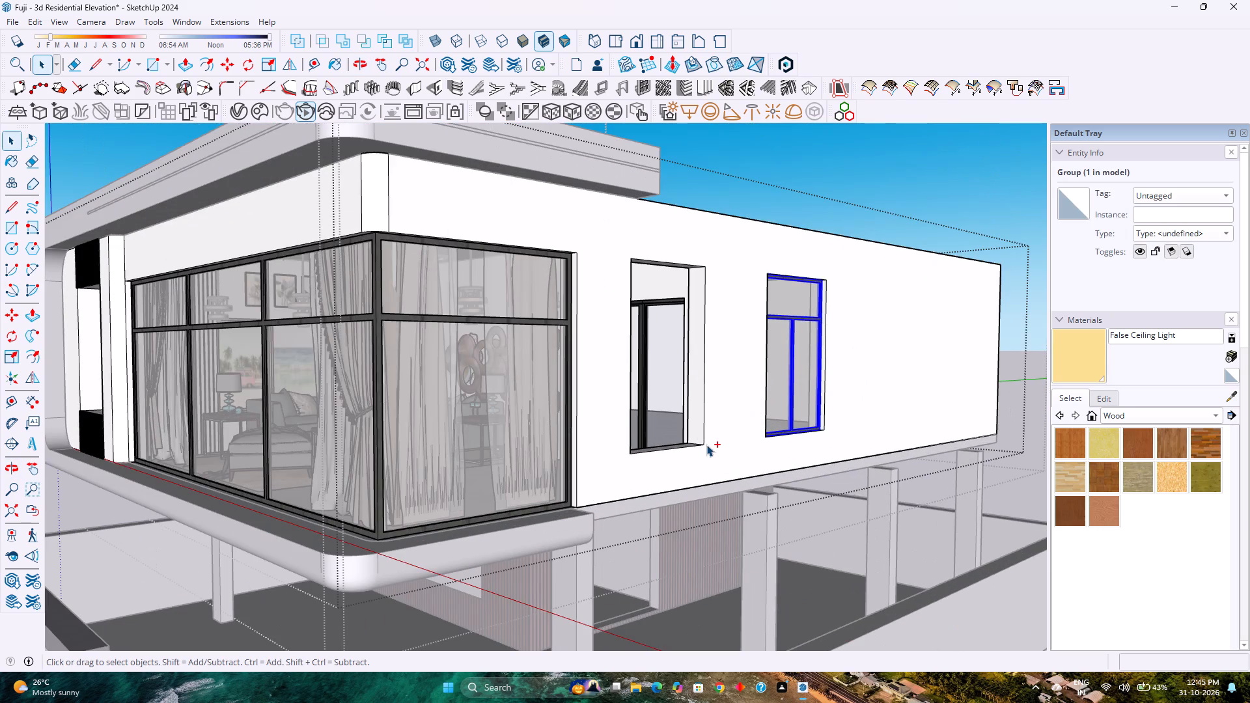
key("ctrl+v")
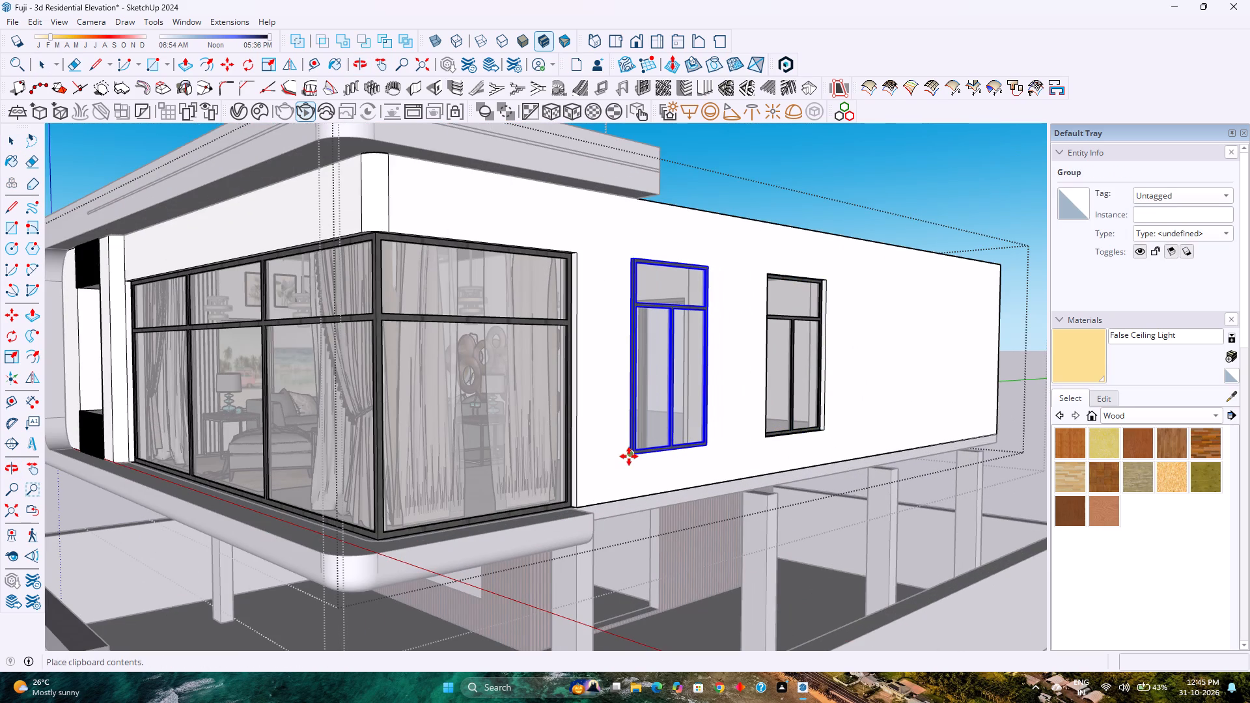
left_click(629, 456)
Move the pasted window inward so its lower corner meets the lower corner of the wall opening.
scroll(630, 454, "up", 19)
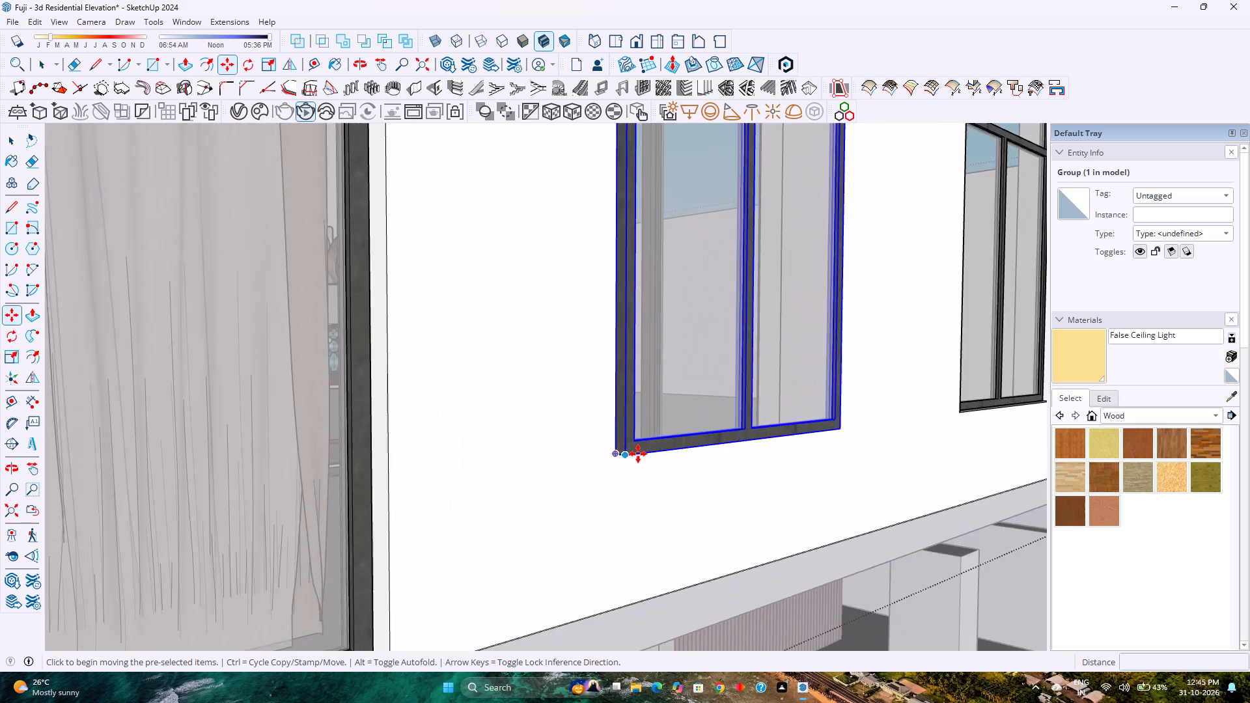
scroll(638, 454, "up", 3)
middle_click_drag(638, 454, 314, 600)
scroll(589, 501, "up", 1)
middle_click_drag(587, 505, 427, 549)
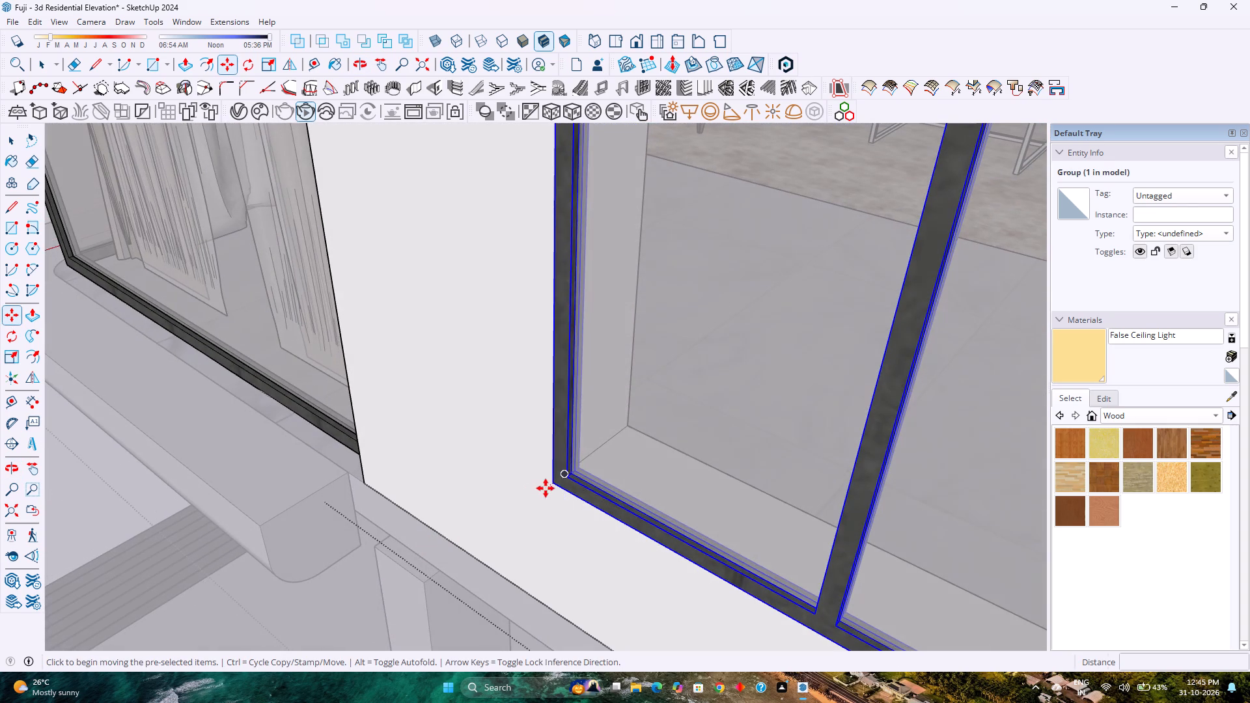
left_click(548, 488)
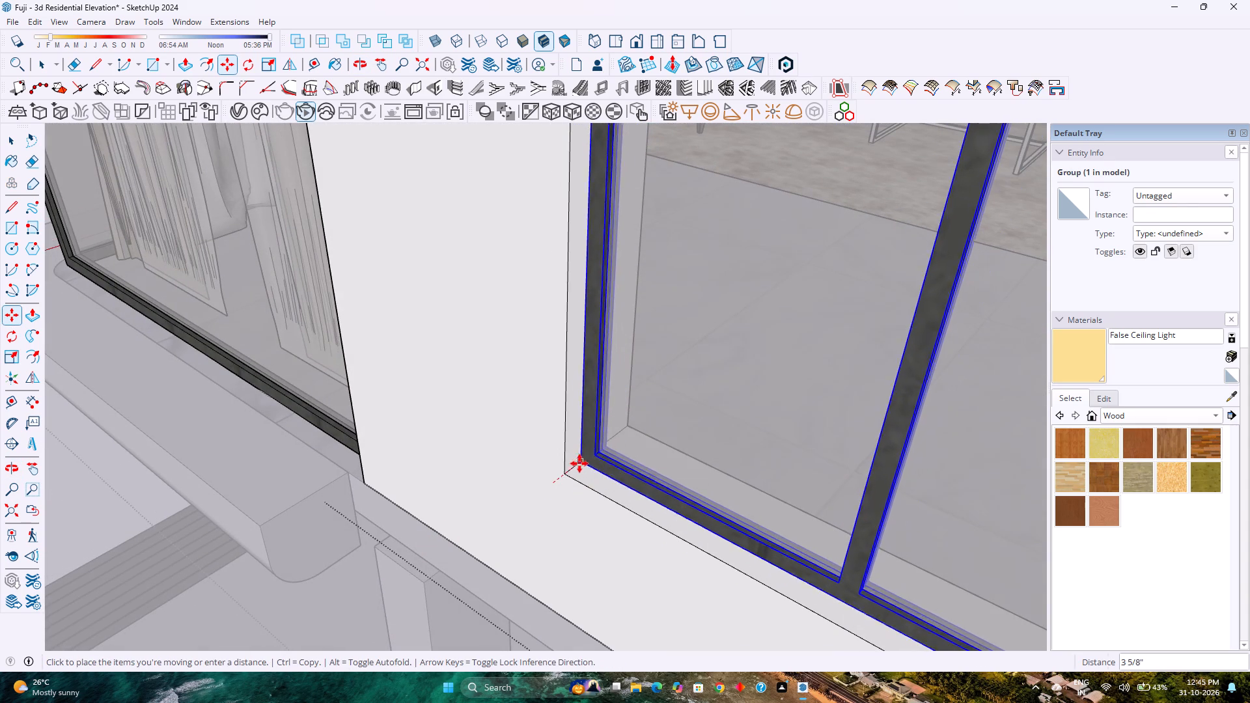
left_click(568, 471)
Move the window 3" deeper into the wall opening from its outer corner.
scroll(555, 486, "up", 13)
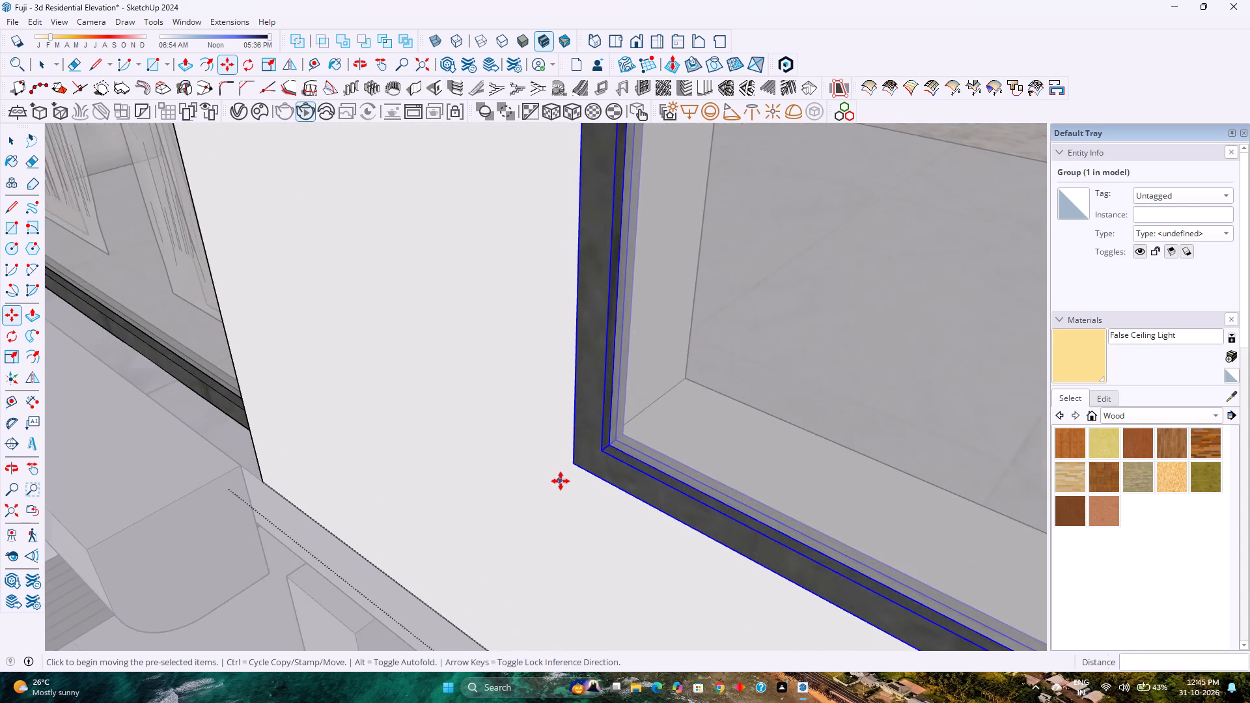
scroll(561, 481, "up", 1)
left_click(581, 457)
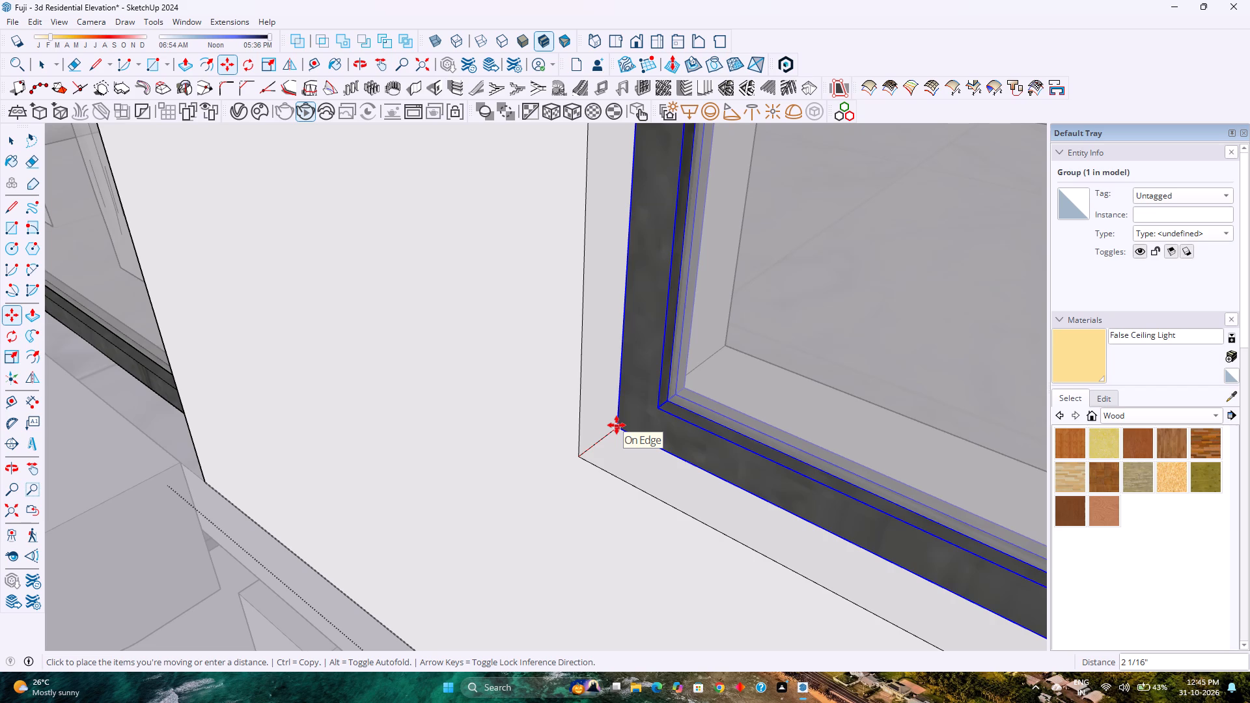
key("3")
key("Return")
Move the recessed window 1" back toward the outer wall face and close the wall group.
scroll(570, 446, "down", 1)
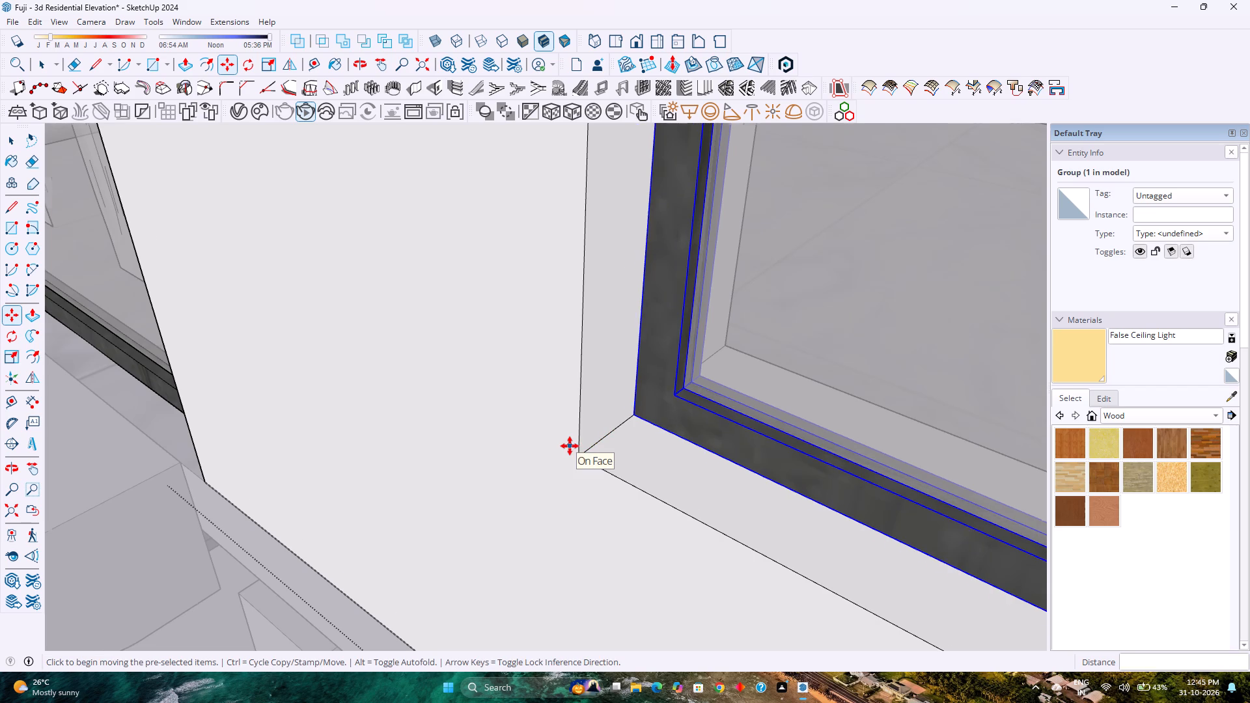
scroll(570, 446, "down", 6)
scroll(628, 441, "up", 7)
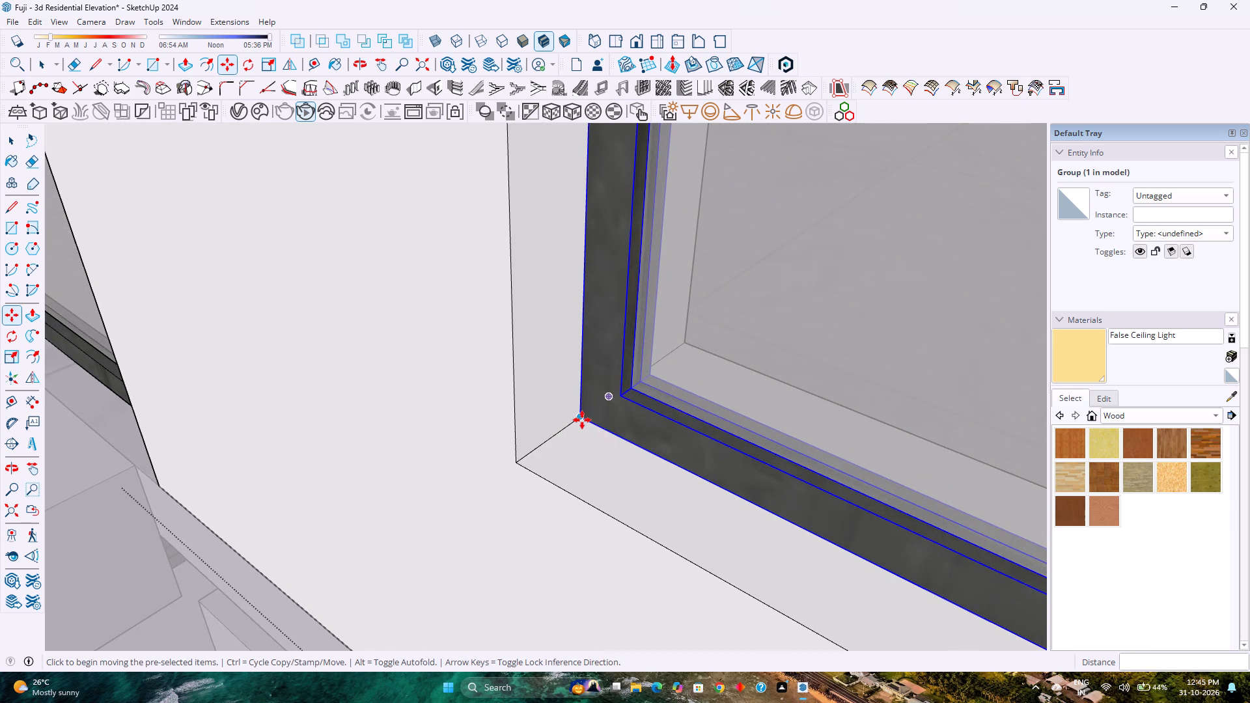
left_click(582, 420)
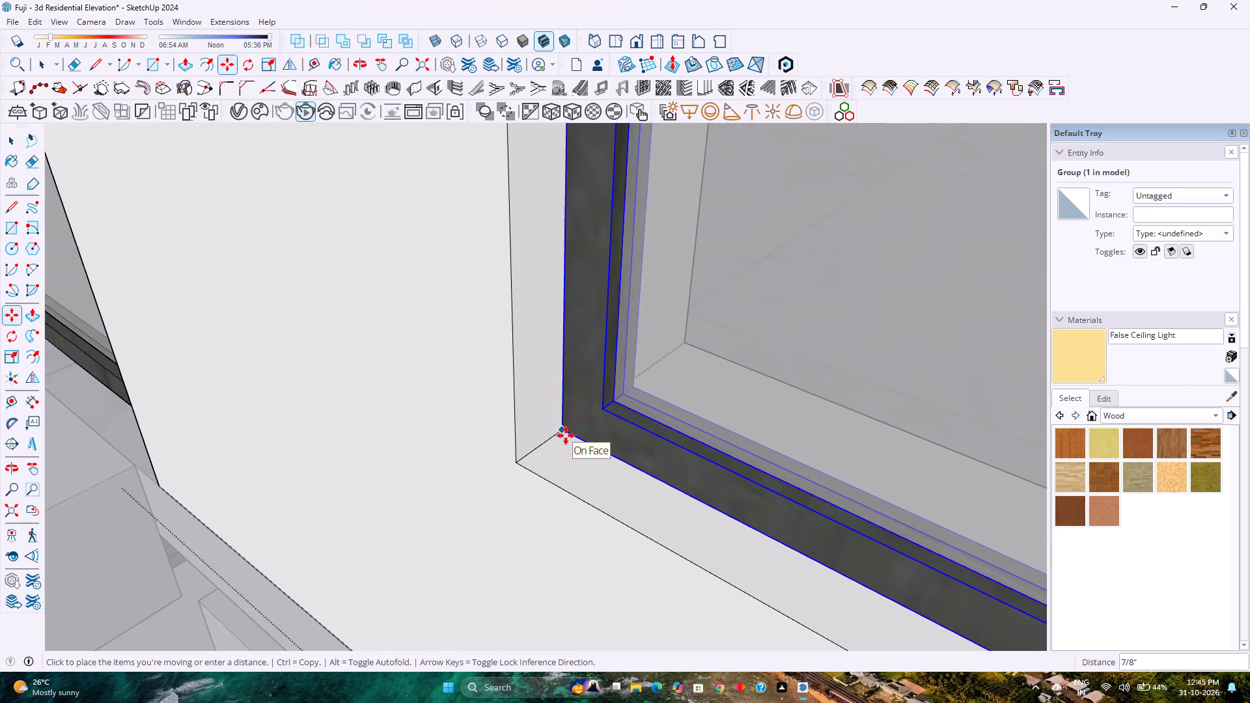
key("1")
key("Return")
key("space")
scroll(559, 456, "down", 8)
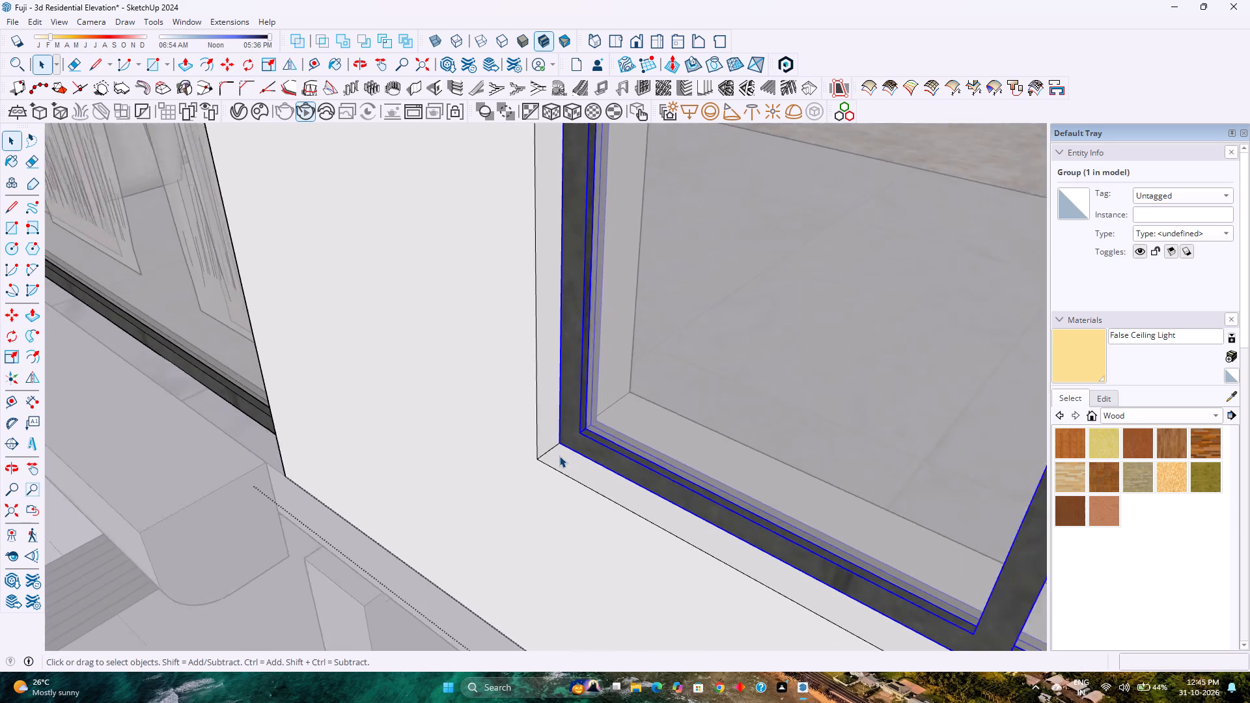
scroll(559, 456, "down", 14)
key("Escape")
Save the model with the repositioned side window.
scroll(559, 456, "down", 9)
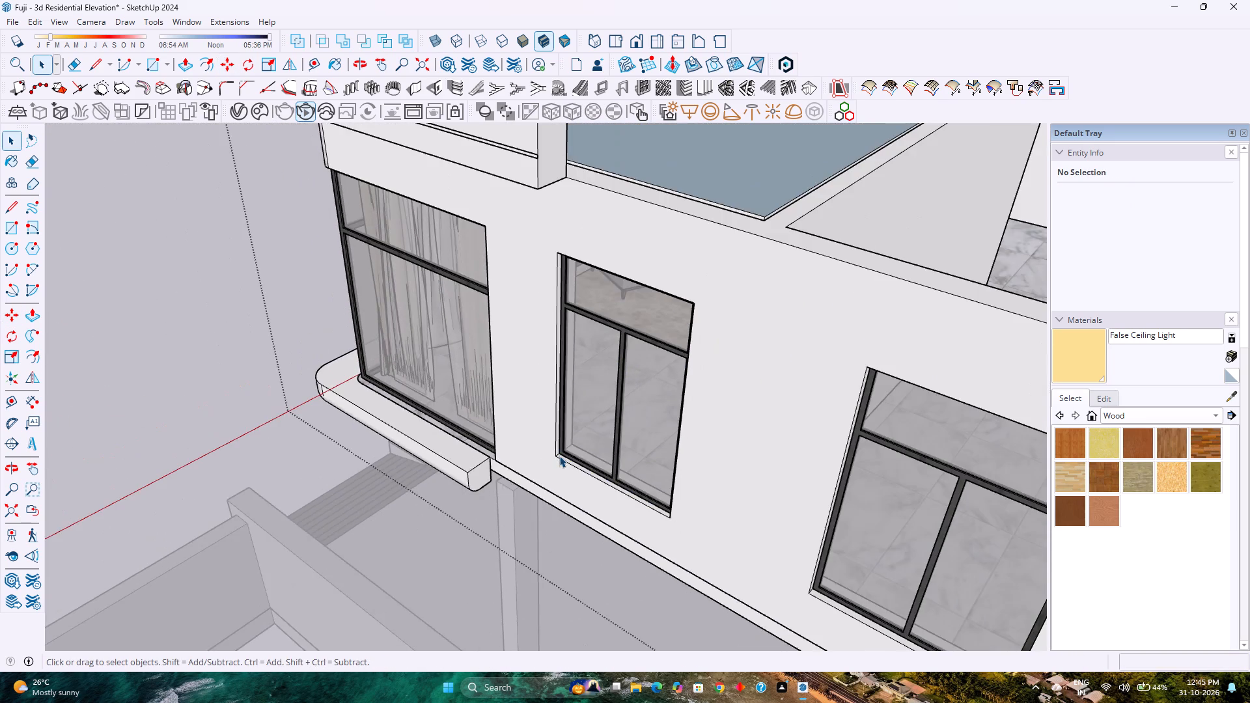
middle_click_drag(549, 463, 632, 428)
scroll(641, 422, "down", 6)
middle_click_drag(563, 459, 959, 376)
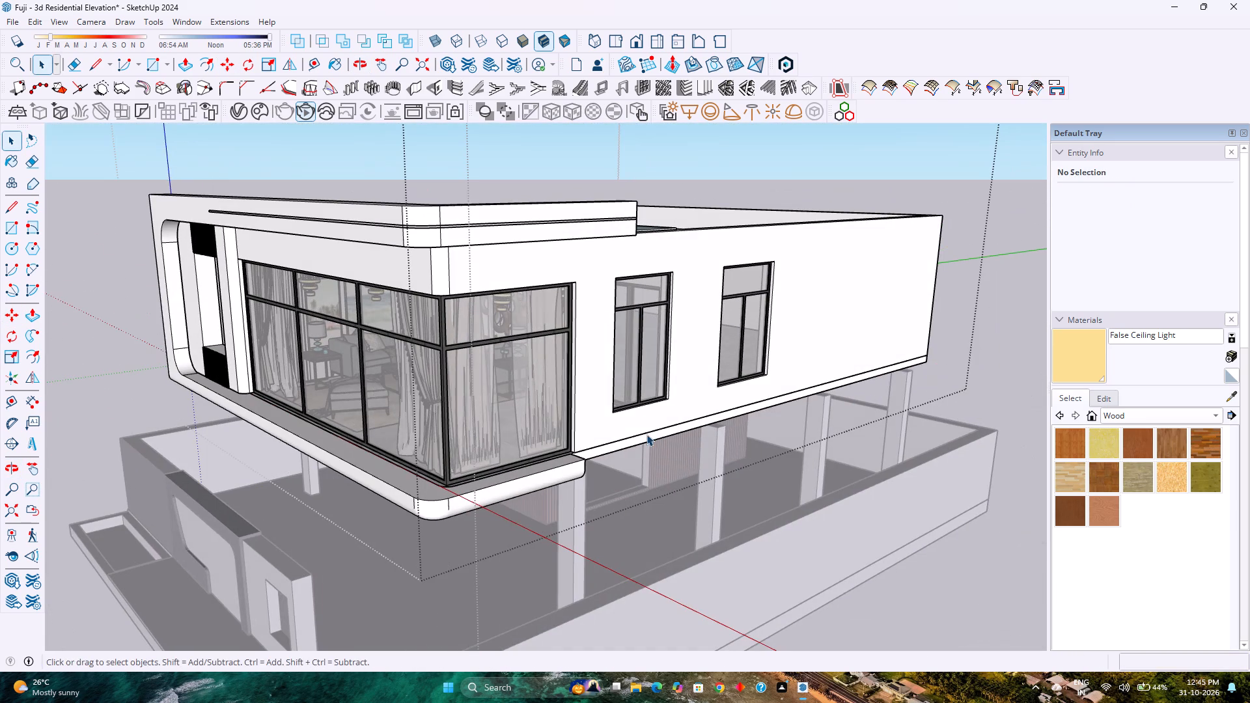
key("ctrl+s")
Unhide all hidden parts of the building, including the upper floors and dark side cladding.
scroll(628, 443, "up", 2)
scroll(628, 443, "down", 2)
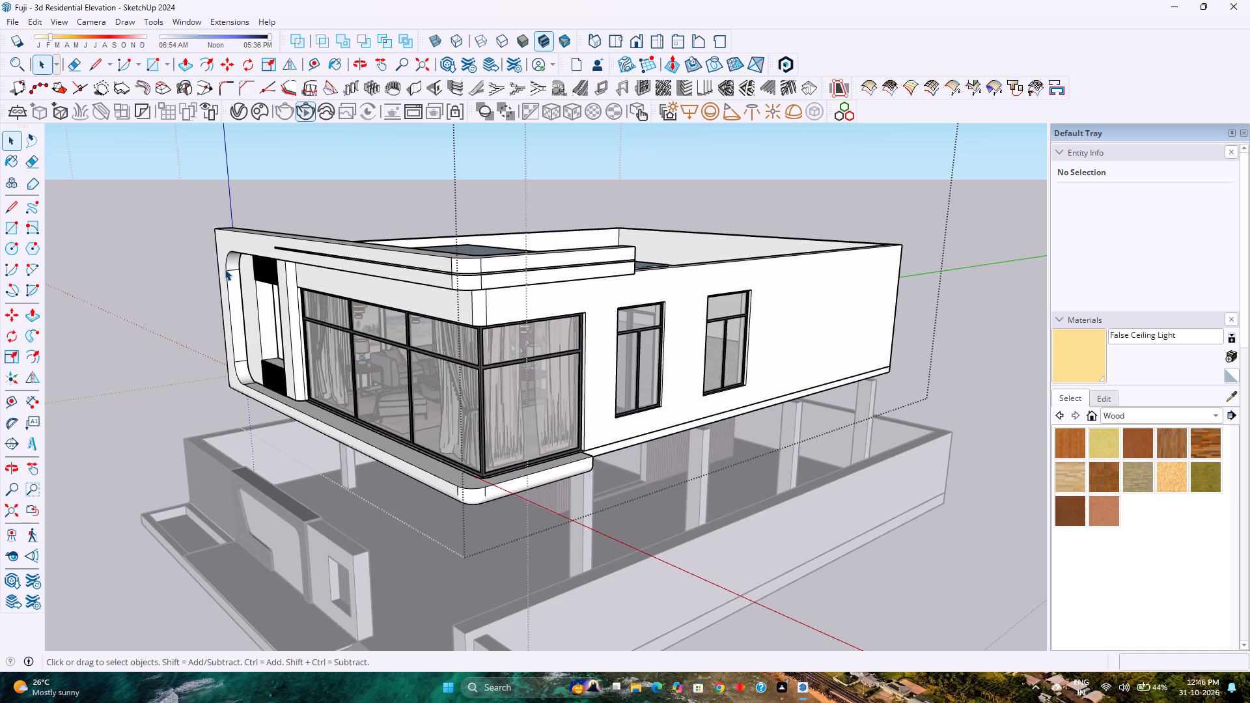
left_click(30, 21)
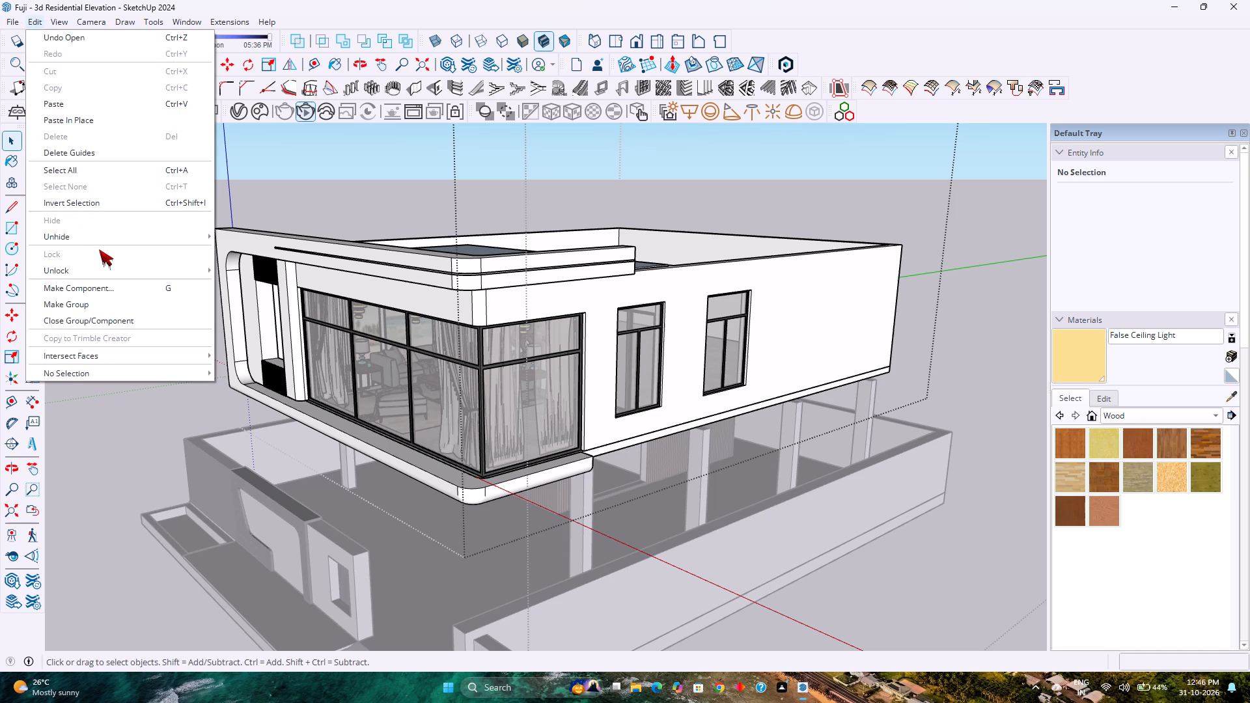
left_click(255, 272)
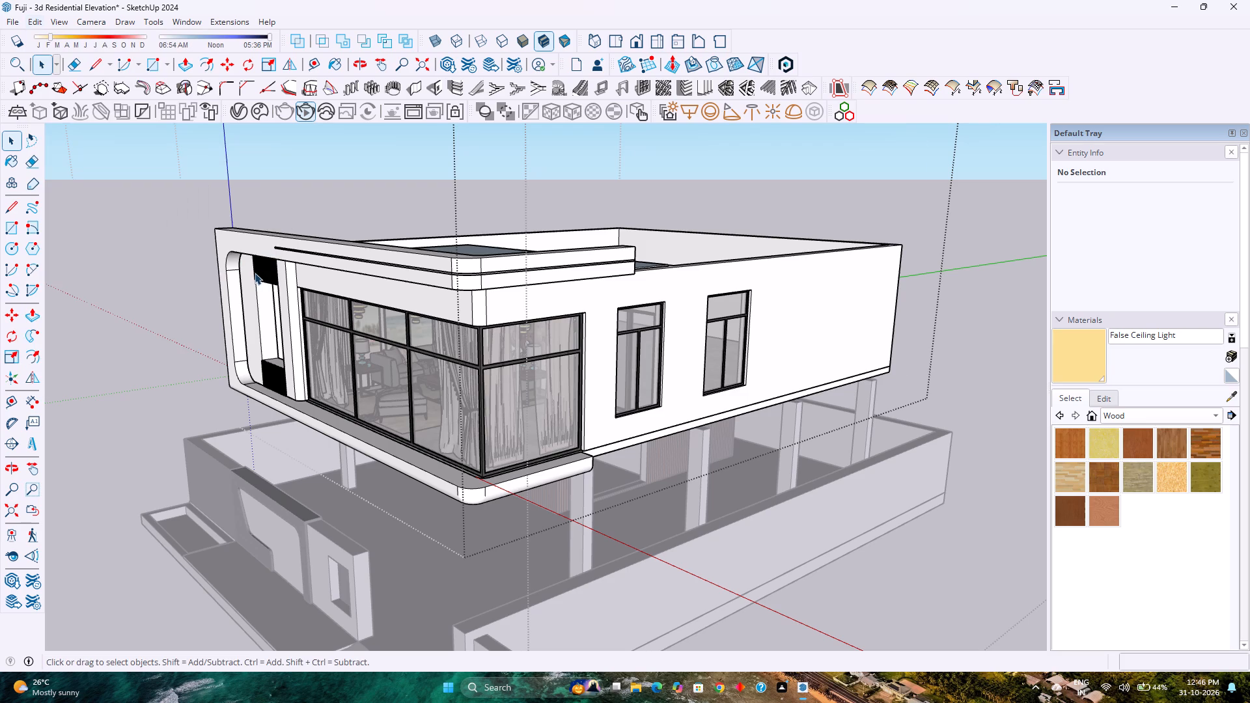
Save the model with the full building shown.
scroll(439, 329, "down", 9)
middle_click_drag(448, 370, 473, 402, "shift")
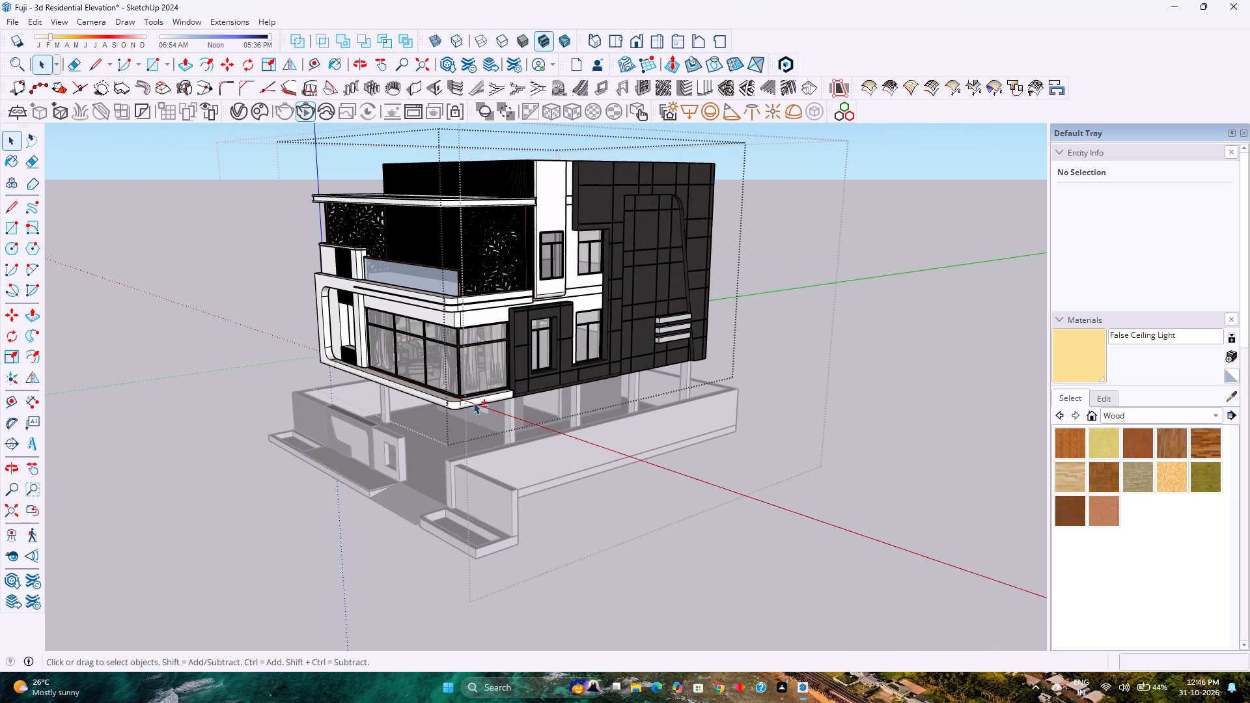
middle_click_drag(473, 402, 527, 453, "shift")
key("ctrl+s")
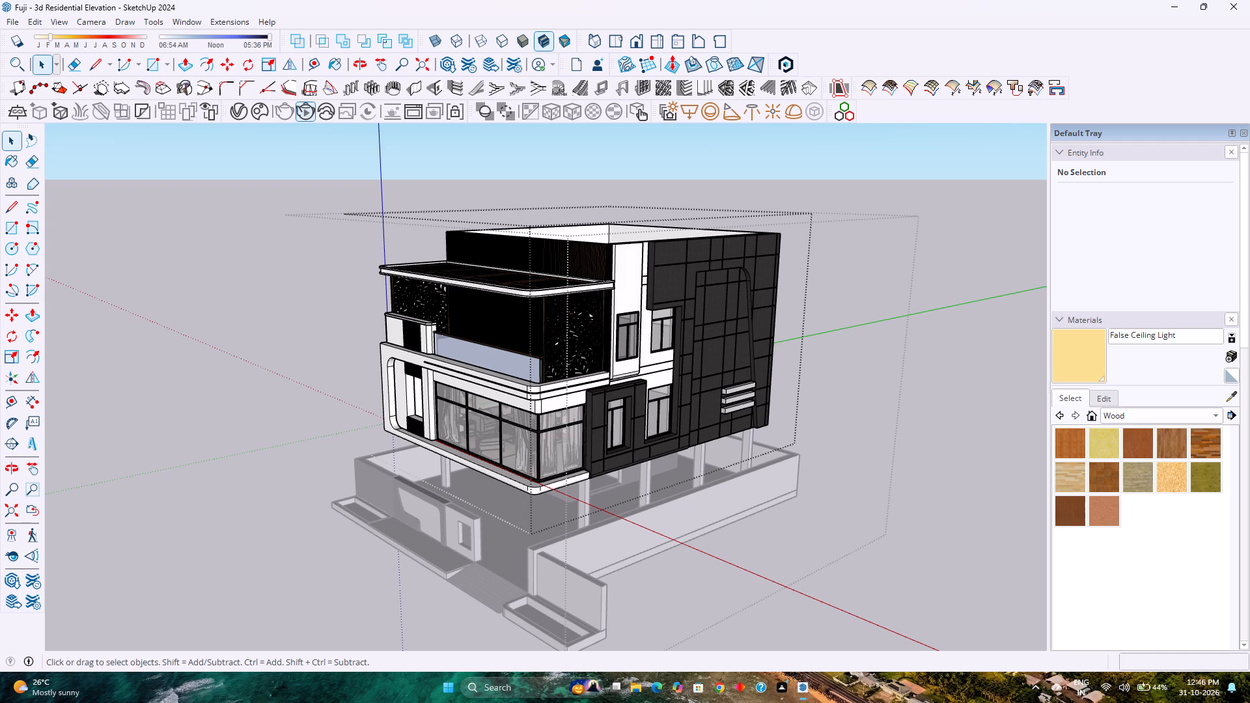
Close the open building group to return to the whole house with its compound walls.
scroll(597, 376, "up", 2)
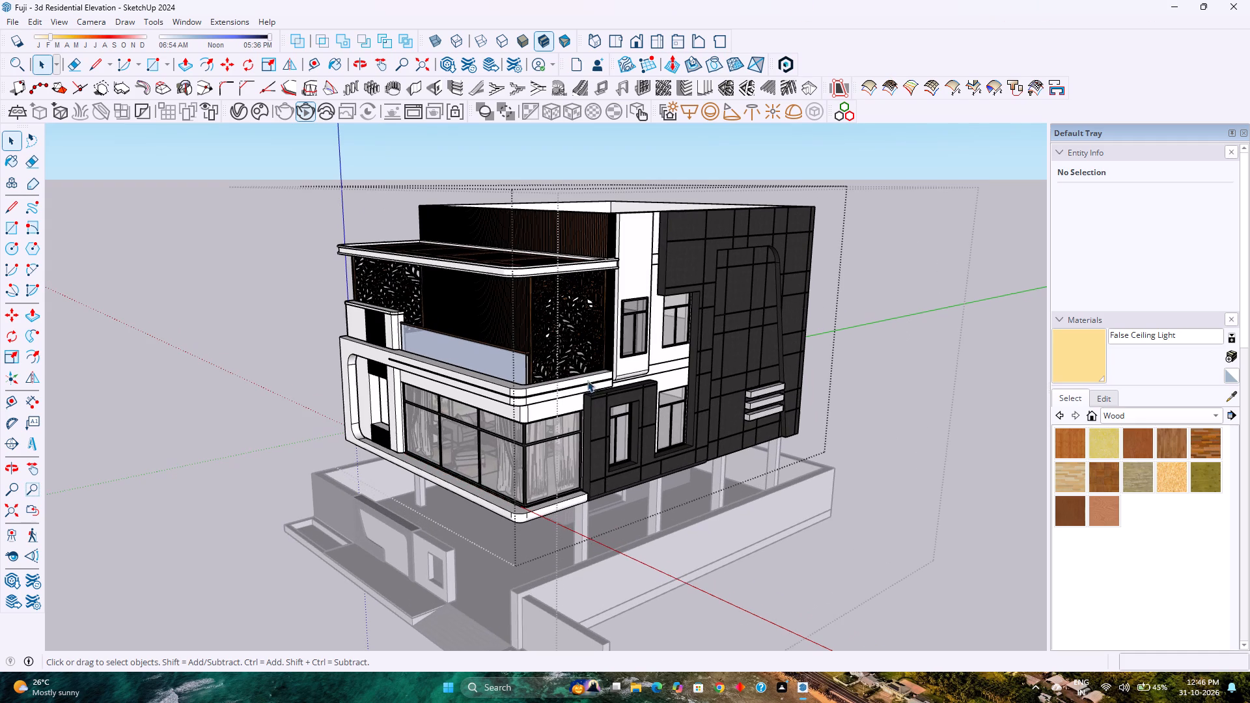
scroll(626, 344, "down", 3)
key("Escape")
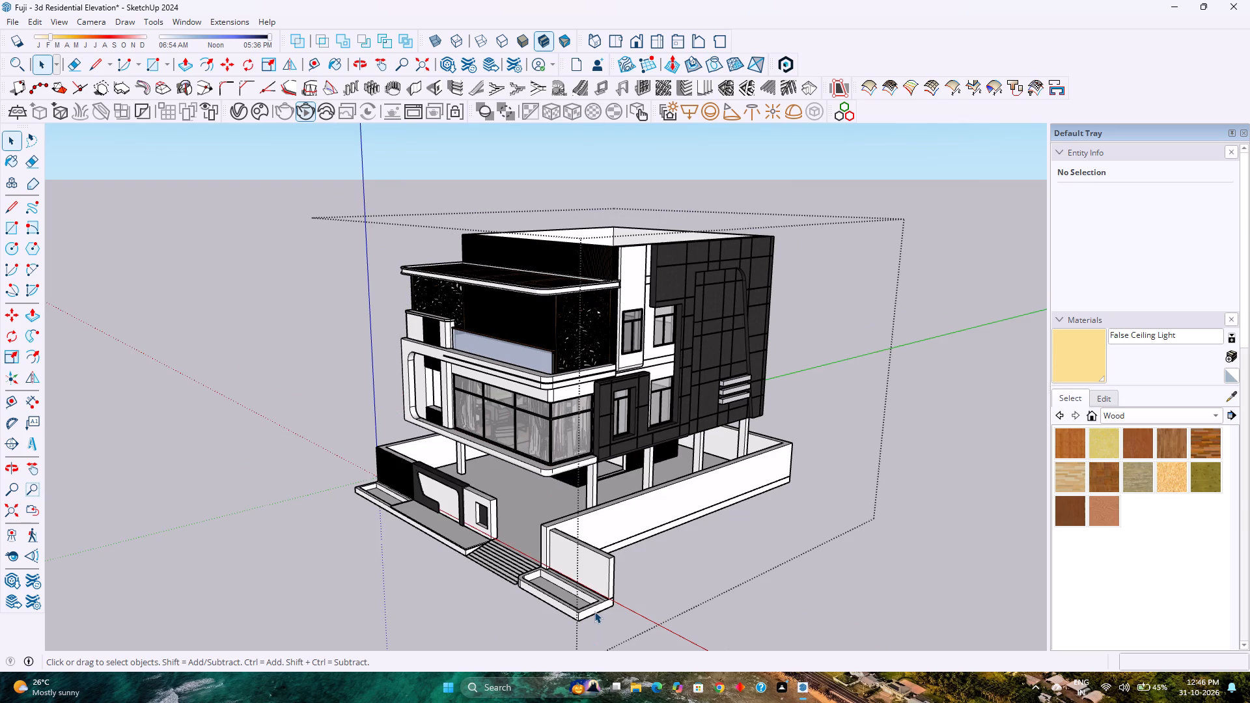
middle_click_drag(582, 548, 597, 437, "shift")
scroll(613, 482, "up", 4)
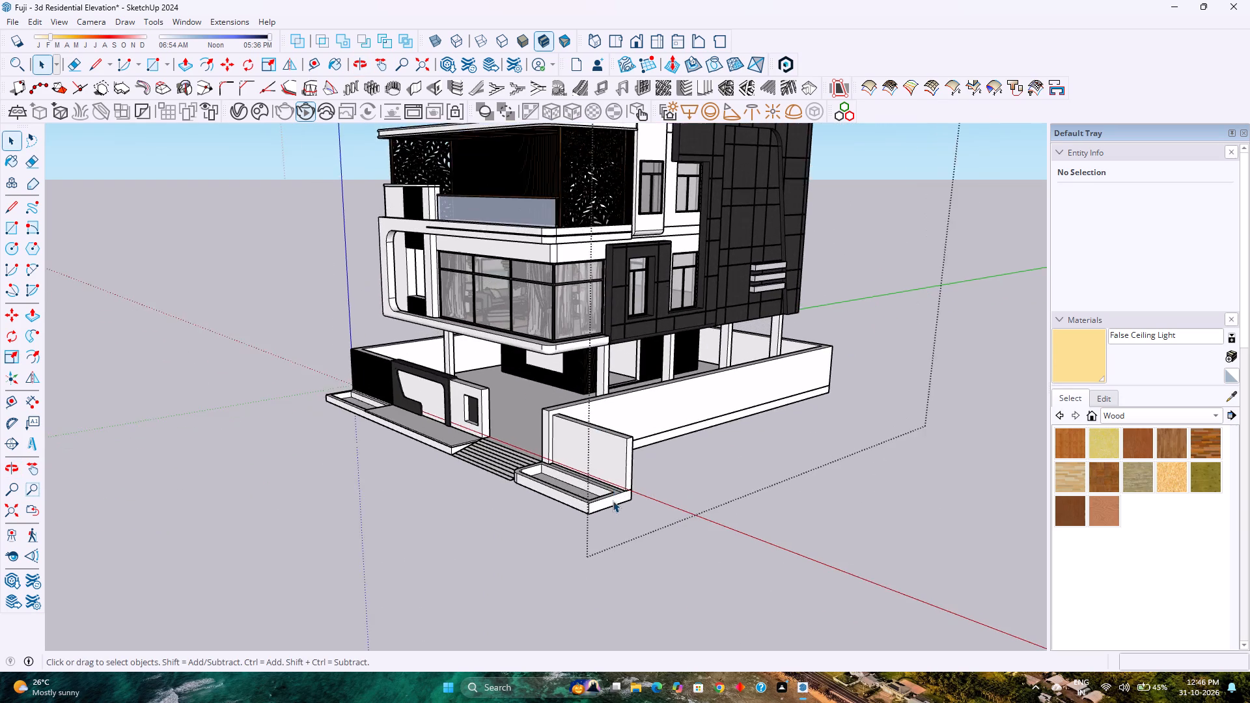
Open the group with the front planter beside the entrance steps and delete the stray lengthwise edge on the planter's top.
scroll(613, 501, "up", 10)
double_click(628, 486)
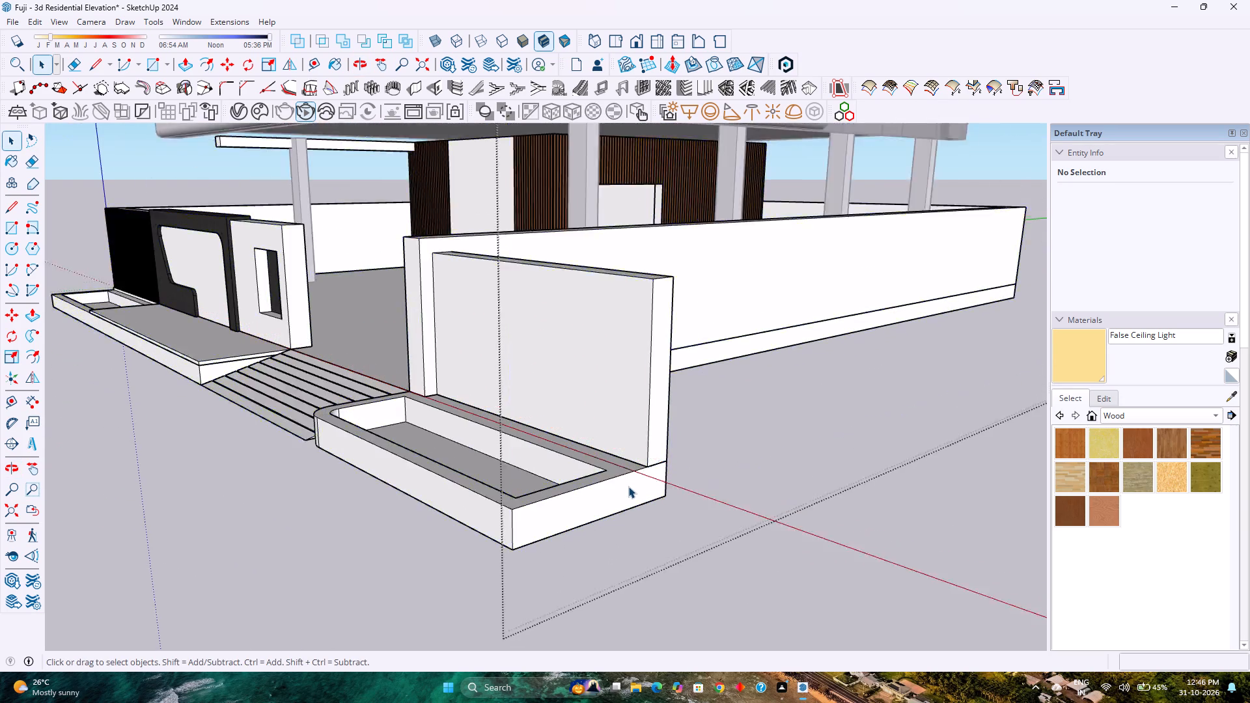
scroll(628, 486, "up", 6)
middle_click_drag(628, 494, 627, 504)
middle_click_drag(627, 504, 622, 521)
middle_click_drag(550, 558, 469, 567)
scroll(522, 499, "down", 4)
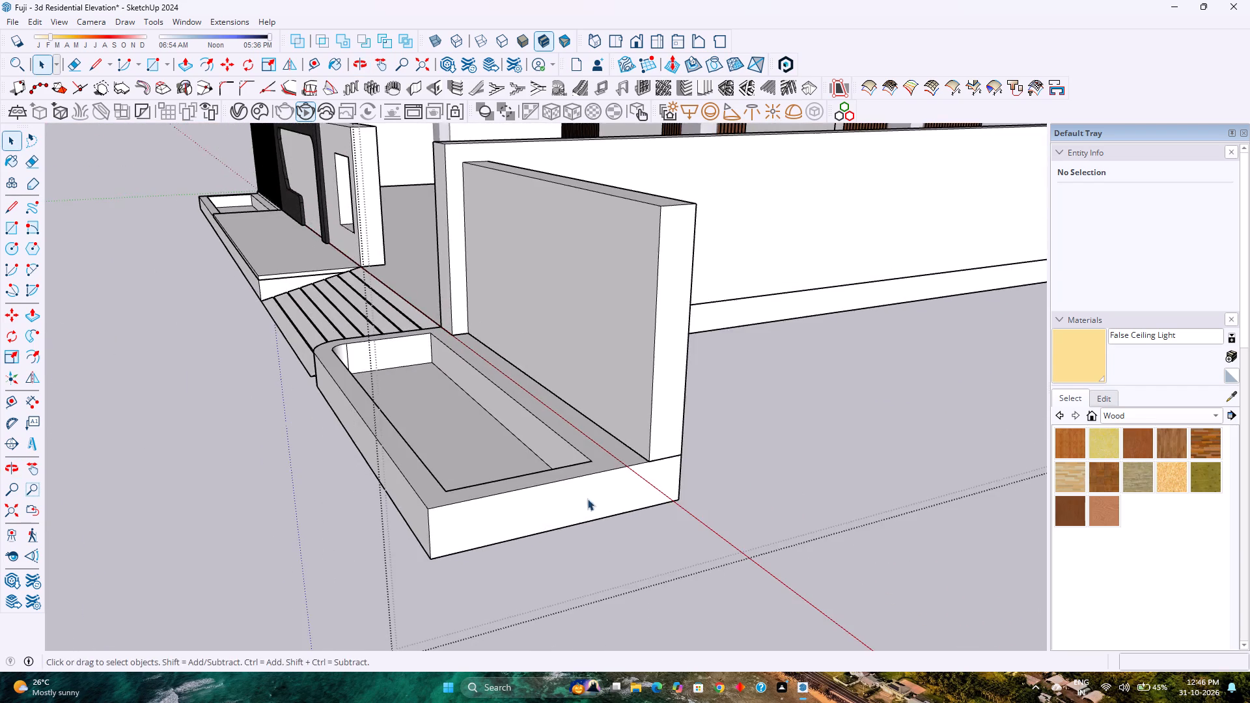
middle_click(587, 499)
middle_click_drag(575, 507, 558, 513)
middle_click_drag(549, 516, 608, 559)
scroll(604, 501, "up", 3)
middle_click_drag(604, 460, 544, 467)
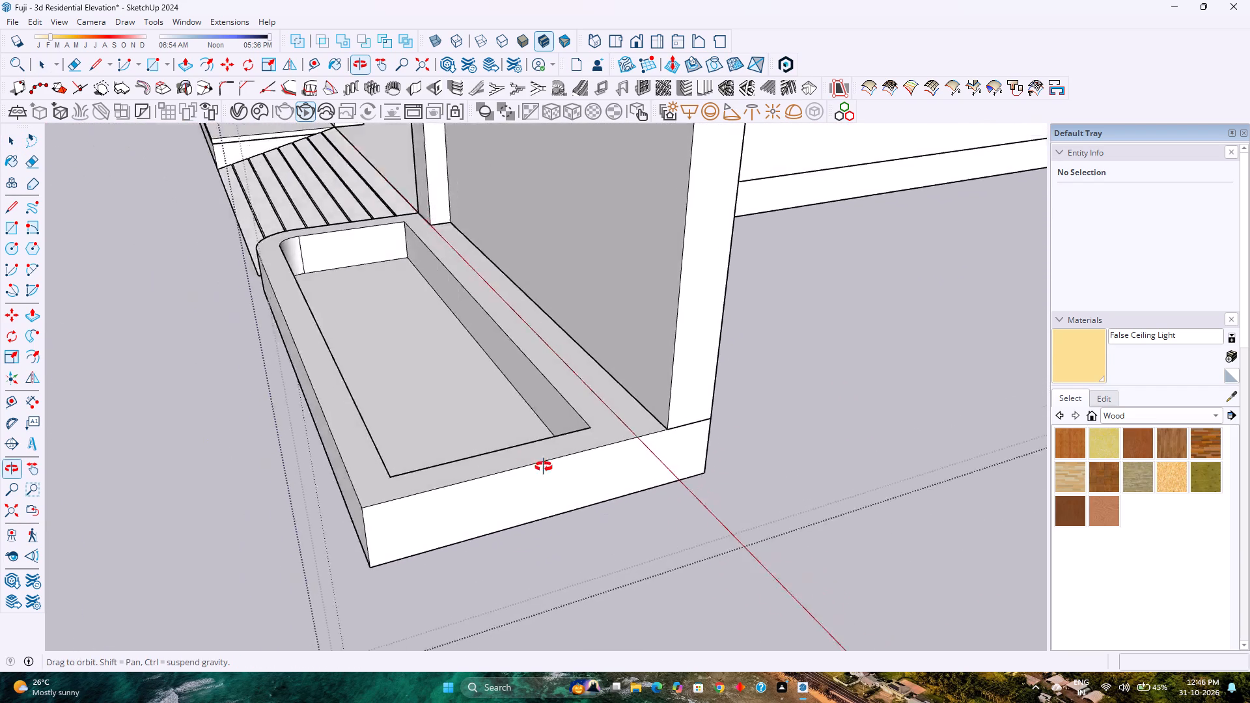
middle_click_drag(544, 467, 451, 428)
left_click(641, 437)
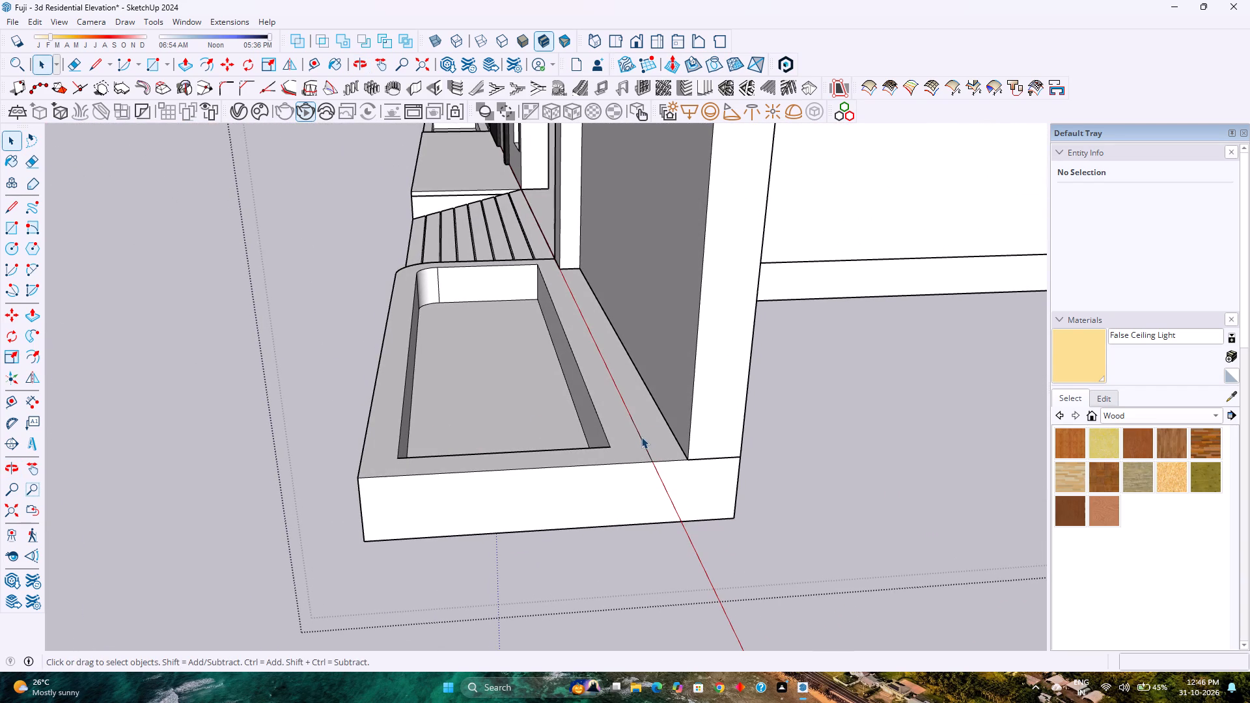
key("Delete")
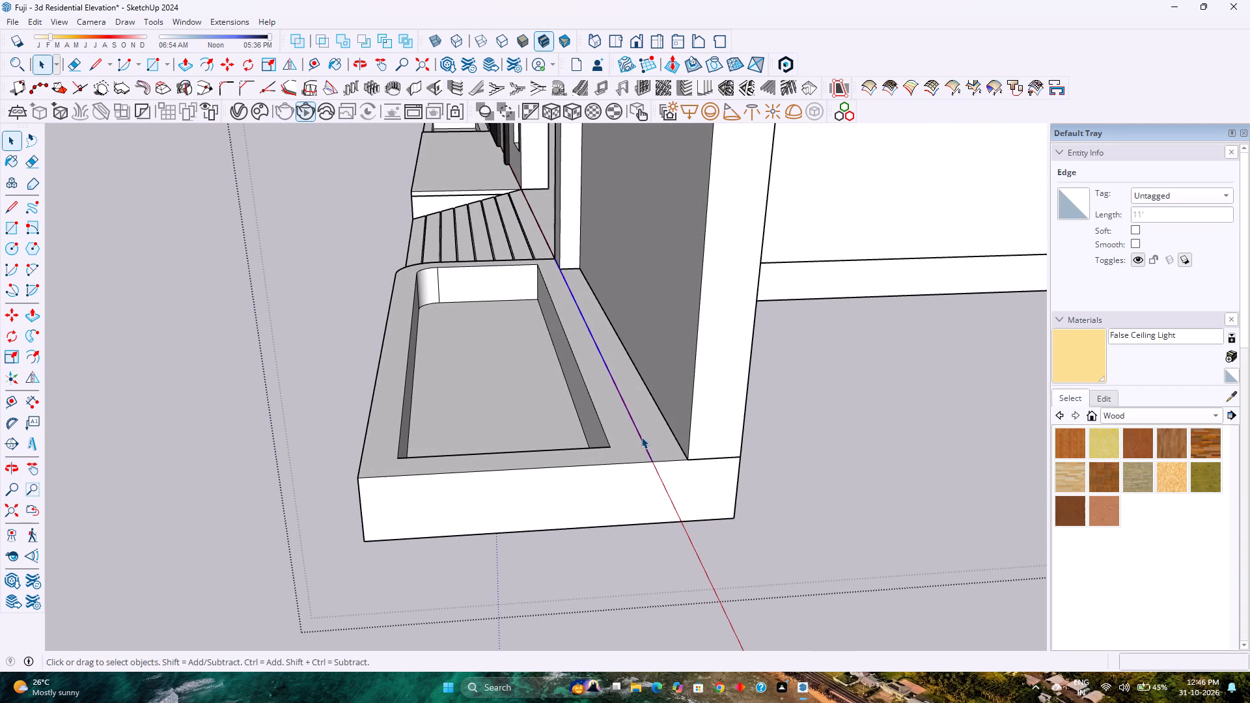
Push/Pull the outer end face of the planter beside the entrance steps outward by 5'.
left_click(617, 504)
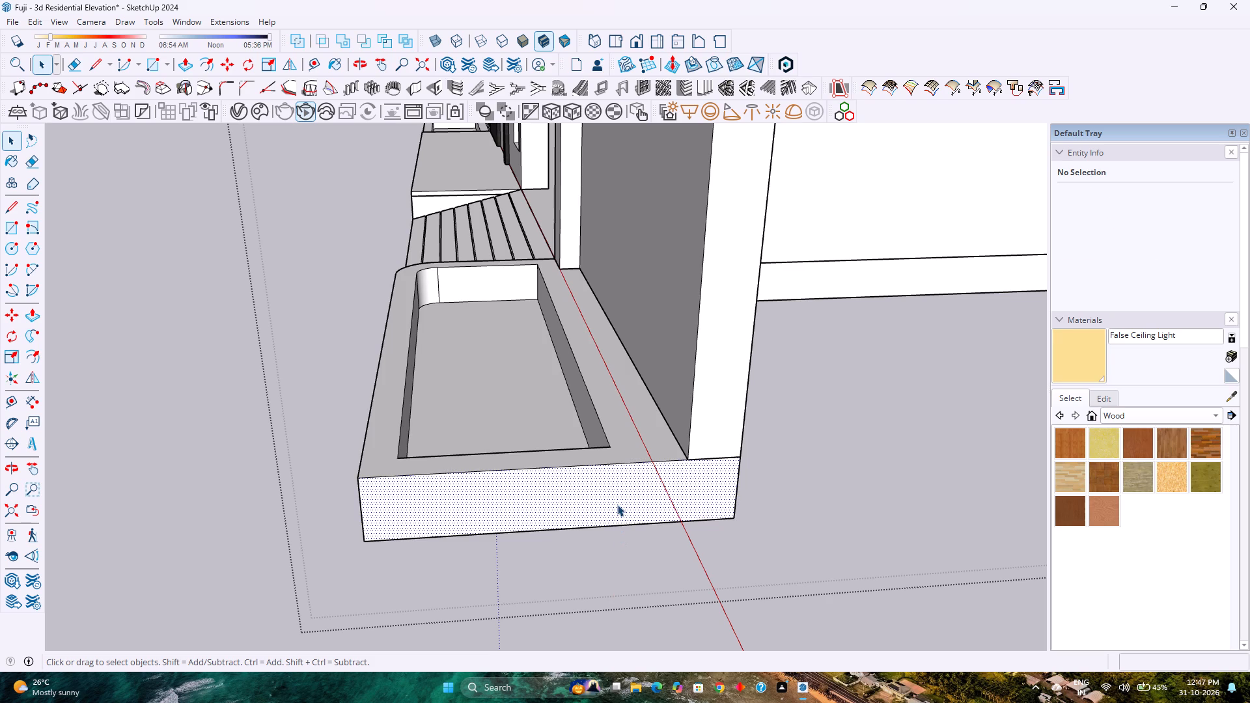
key("p")
left_click(617, 504)
scroll(652, 566, "down", 9)
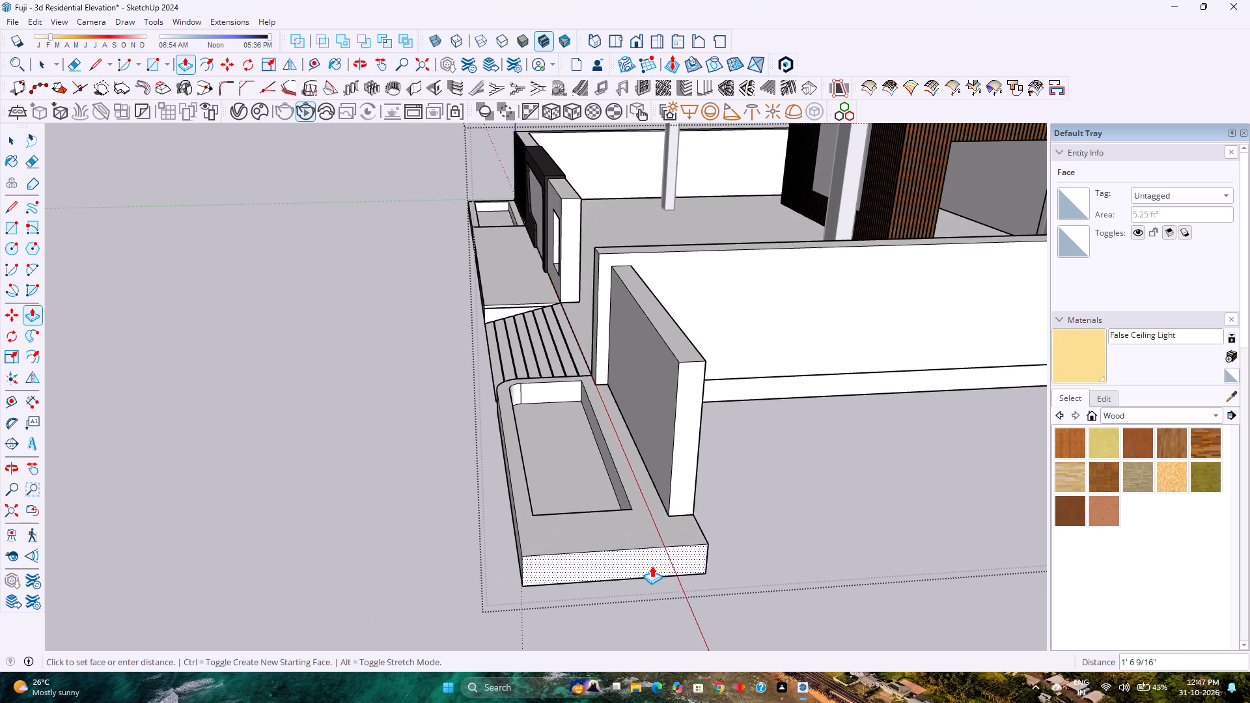
key("5")
key("apostrophe")
key("Return")
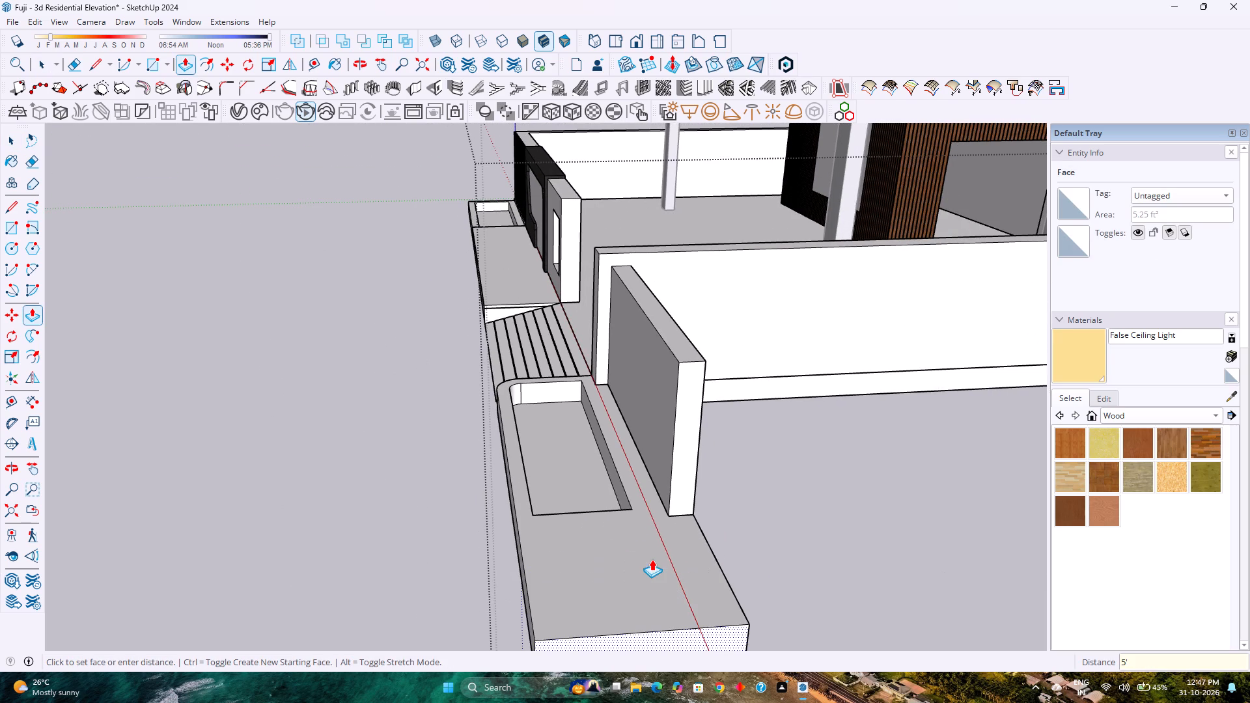
scroll(568, 516, "down", 3)
middle_click_drag(555, 520, 1130, 509)
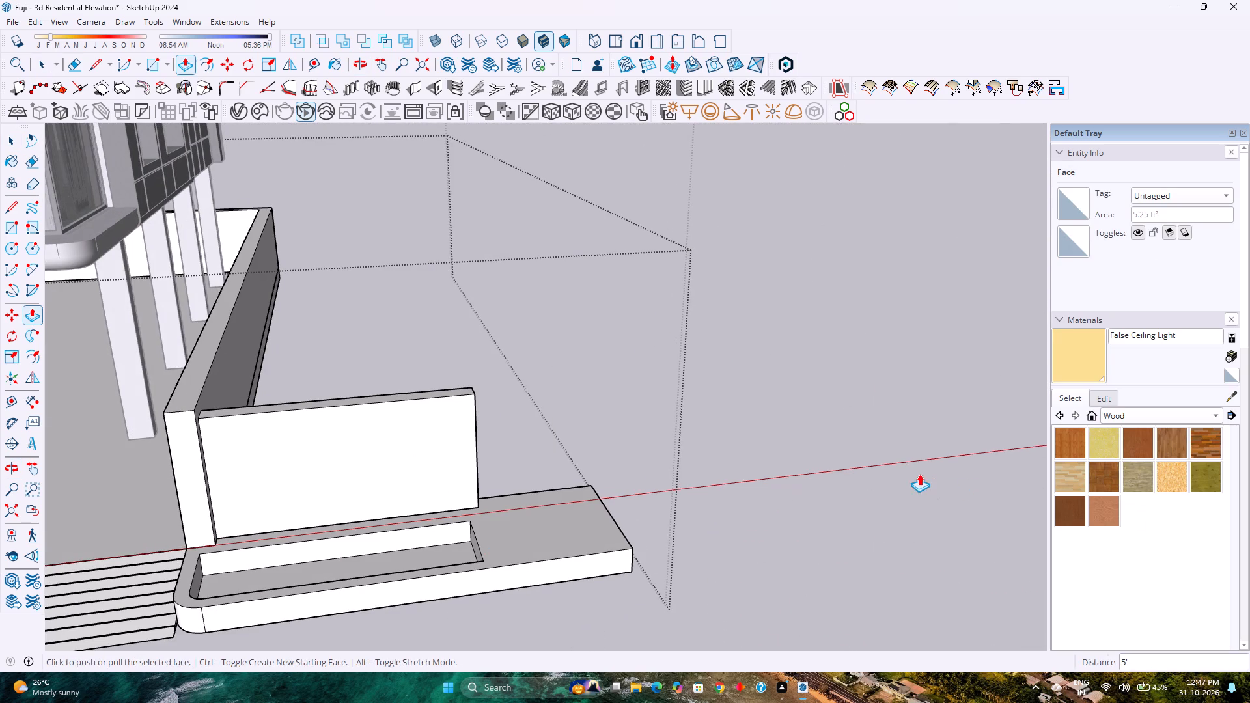
key("Escape")
Extend the planter's inner recess by pushing its end face 5' toward the new outer end.
scroll(465, 570, "up", 5)
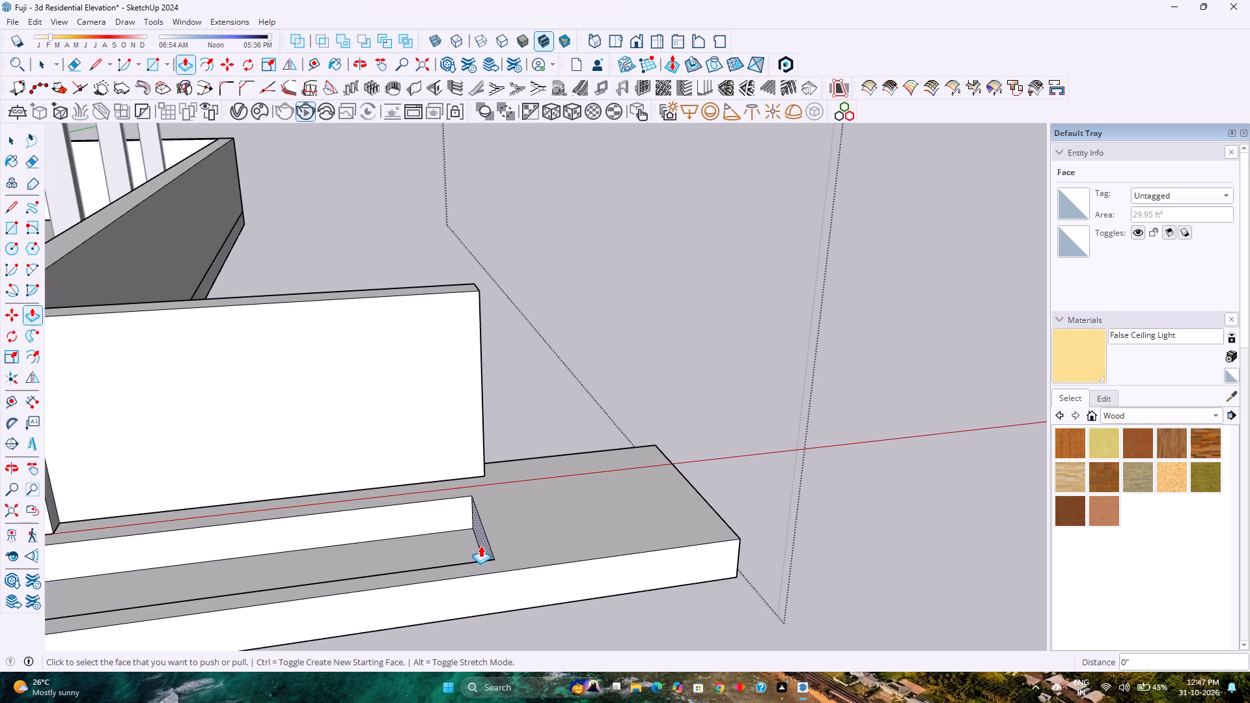
left_click(480, 544)
type("5'")
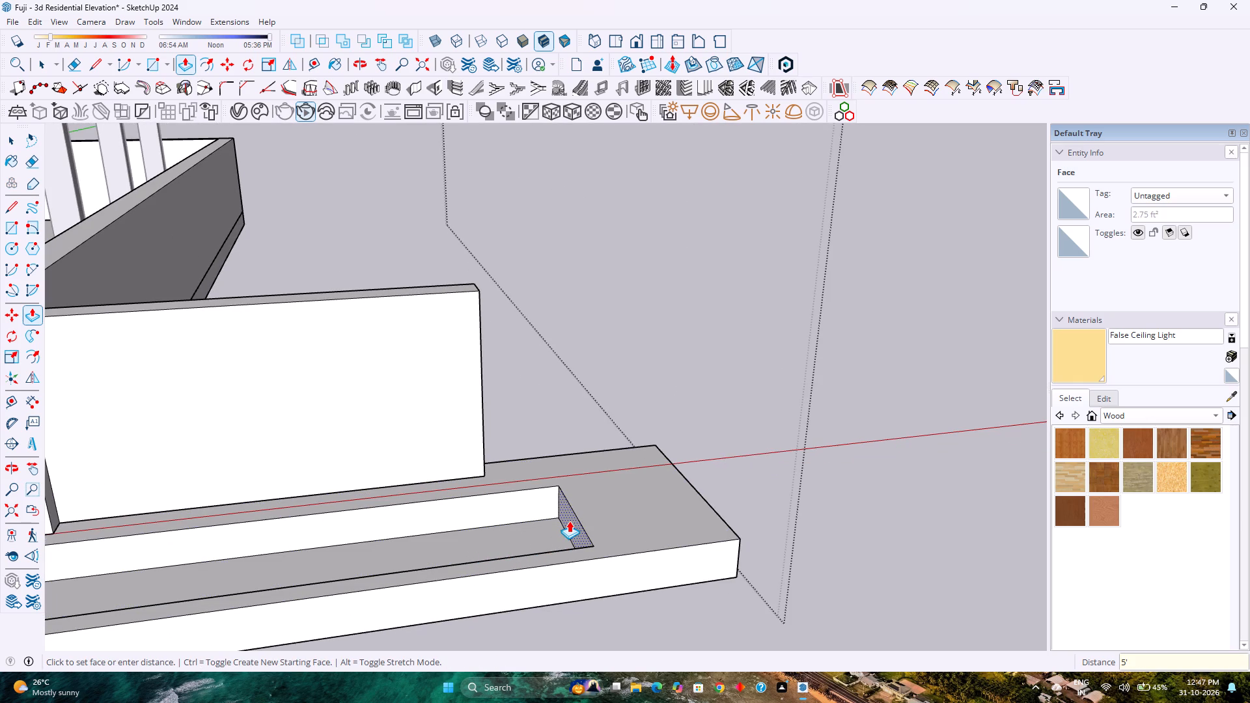
key("Return")
key("space")
Open the compound wall group and Push/Pull the front wall's end face out to the lengthened planter's end.
scroll(570, 521, "down", 3)
middle_click_drag(570, 521, 538, 523)
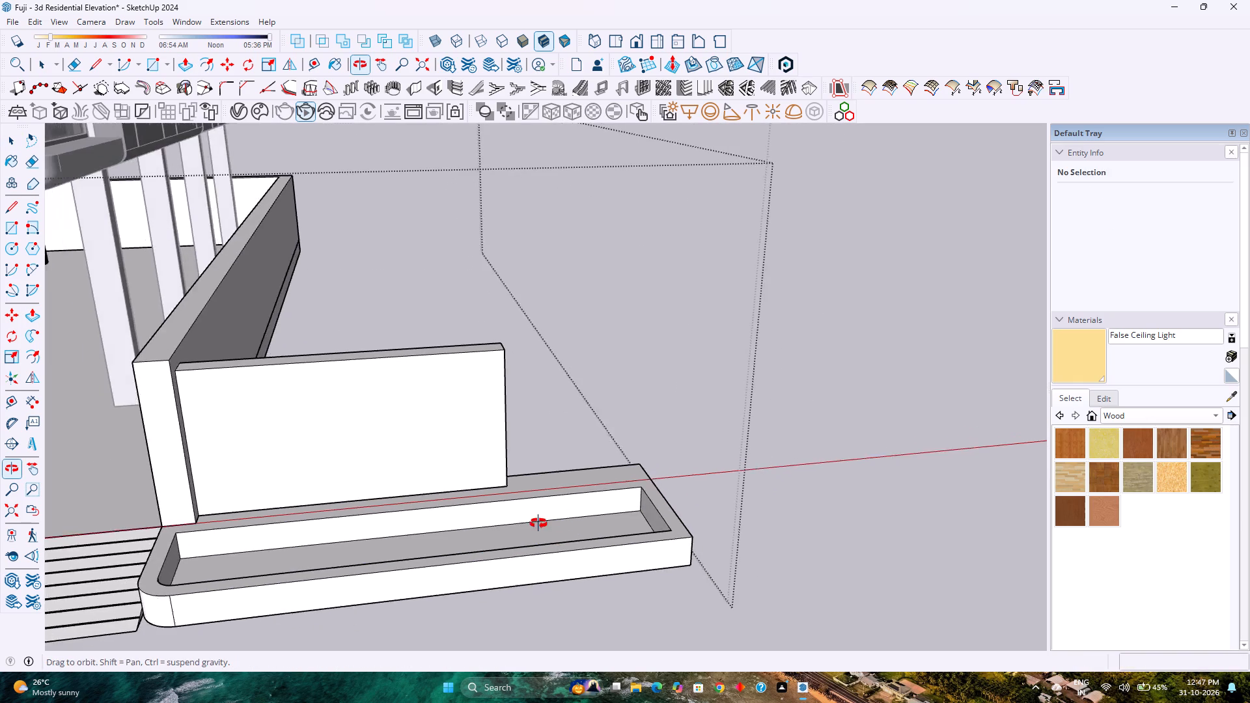
middle_click_drag(538, 523, 232, 539)
scroll(465, 486, "up", 4)
middle_click_drag(465, 486, 301, 484)
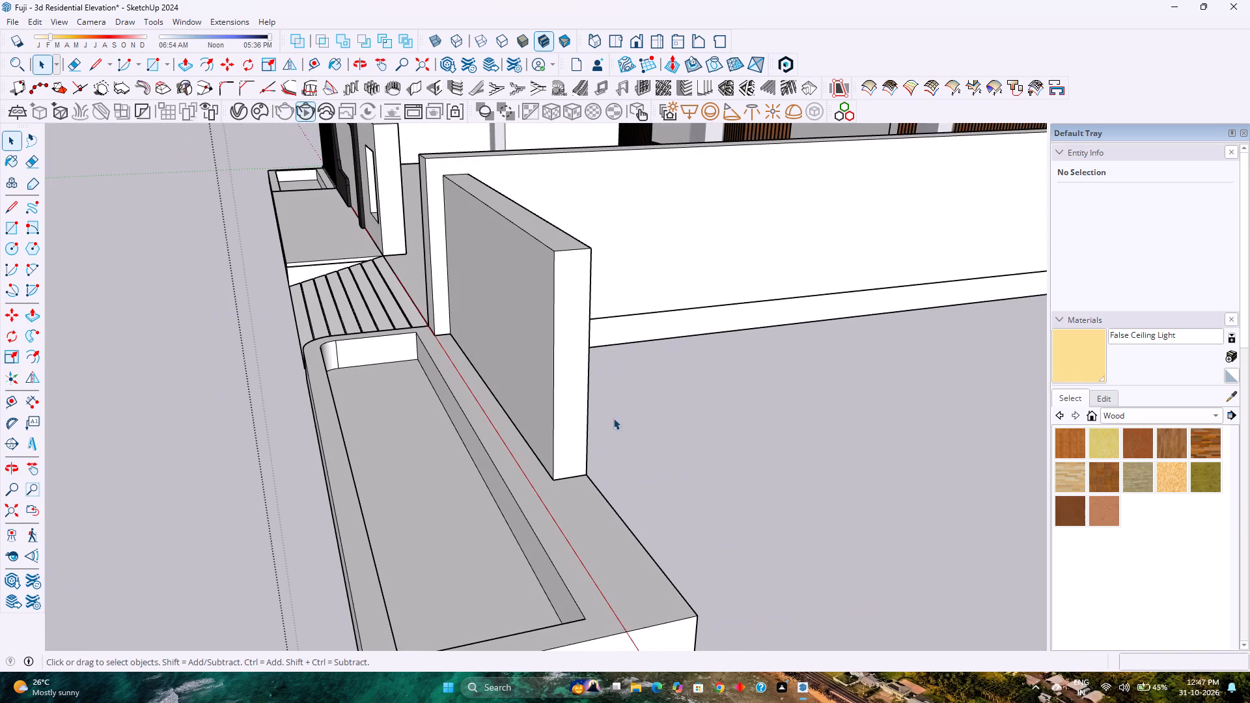
double_click(578, 413)
left_click(578, 413)
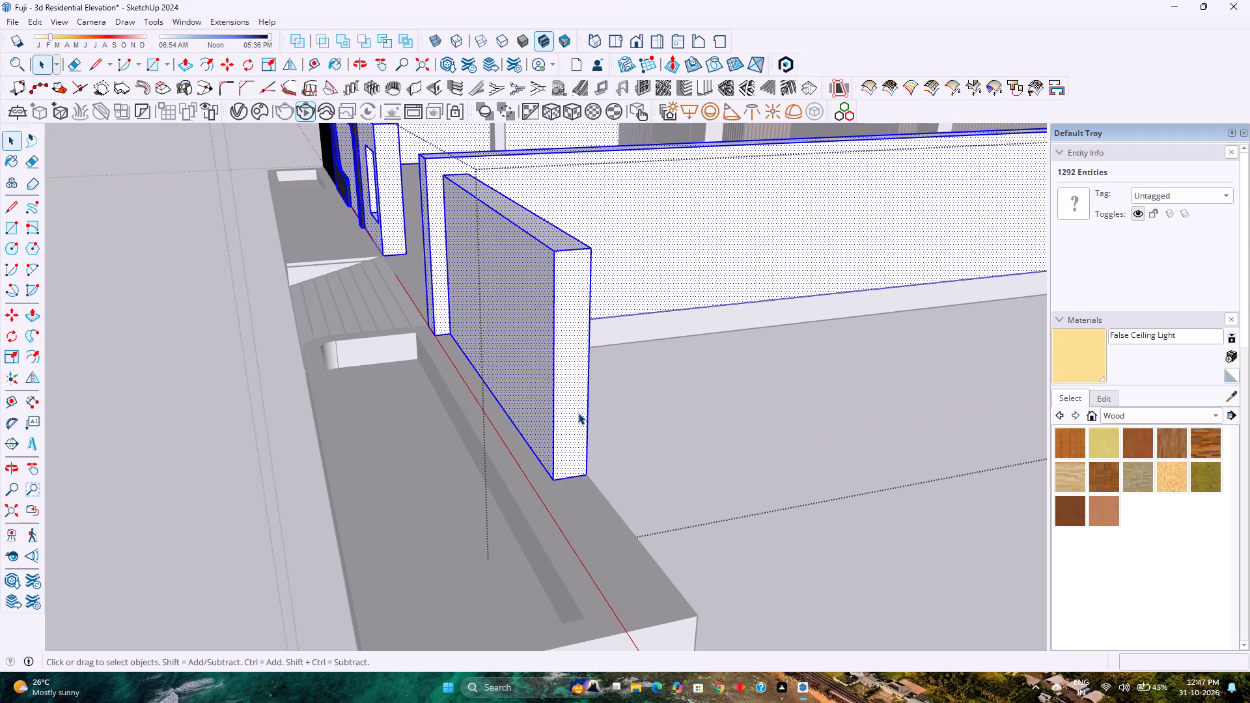
left_click(578, 413)
key("p")
left_click(578, 415)
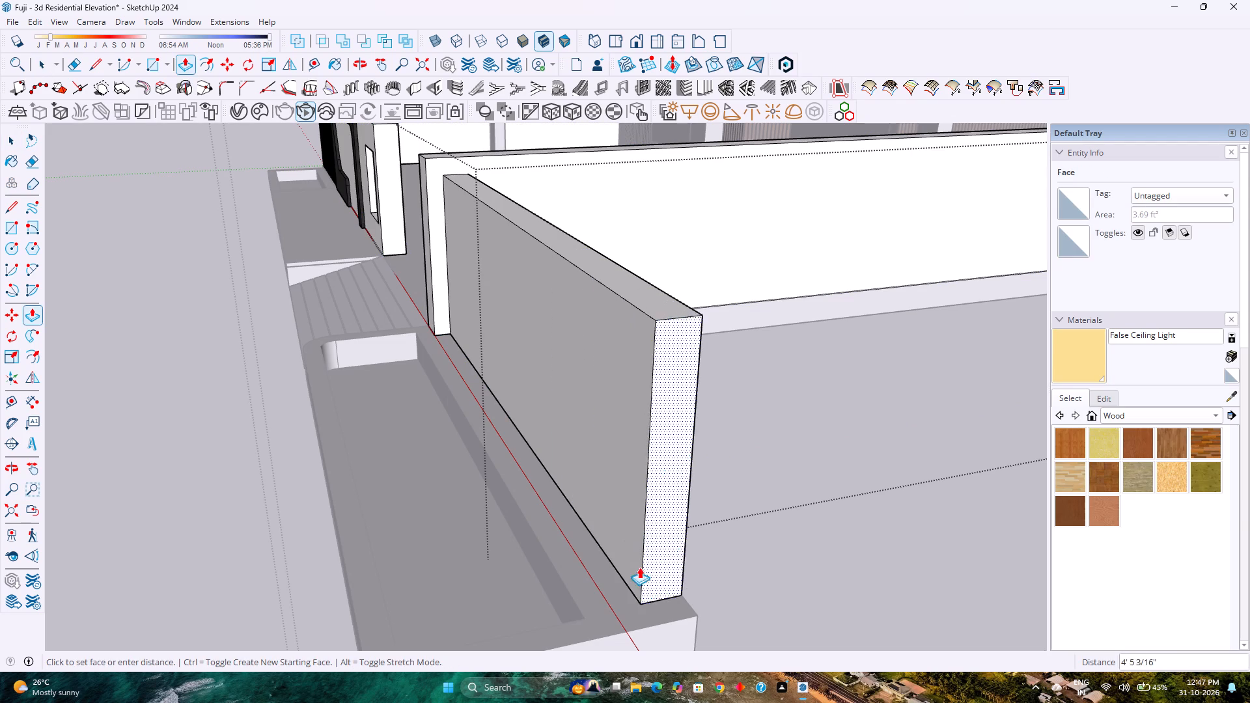
left_click(640, 630)
key("space")
scroll(650, 561, "down", 2)
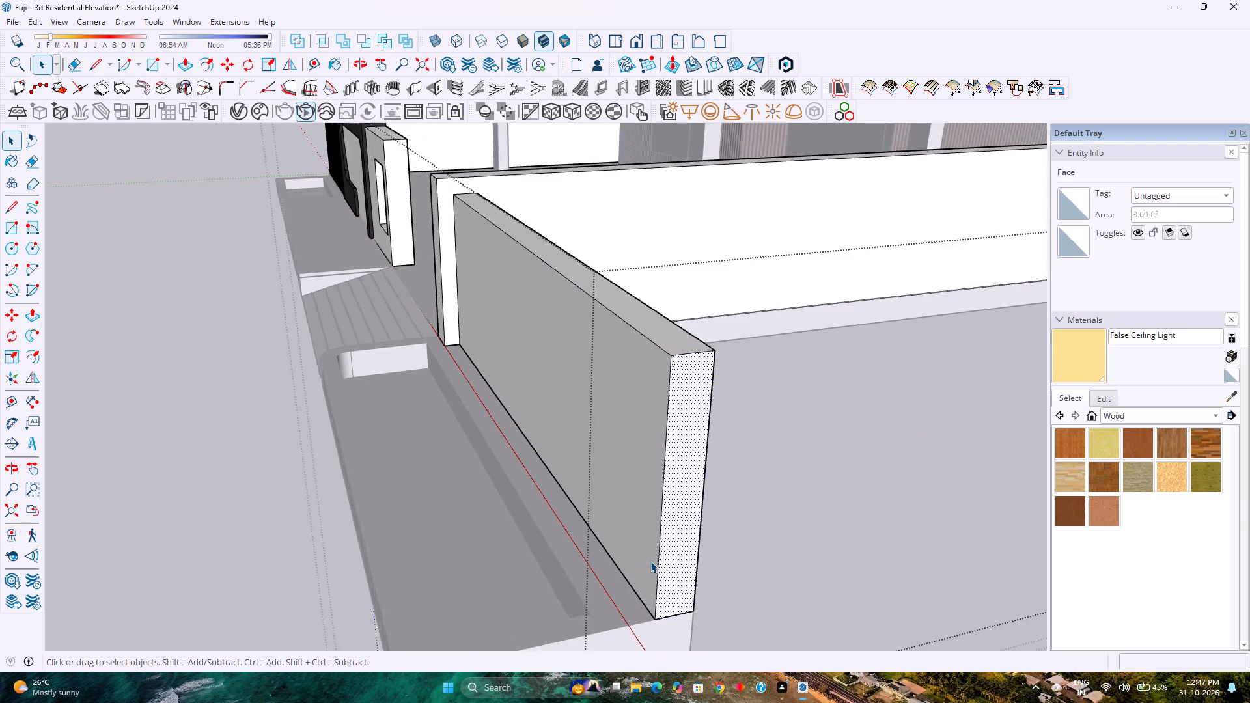
scroll(650, 561, "down", 3)
key("Escape")
Examine the extended front wall and planter, the entrance area, and the wood-slatted ground-floor room with its blank white wall panel.
scroll(648, 542, "down", 4)
middle_click_drag(600, 523, 815, 471)
scroll(824, 467, "down", 5)
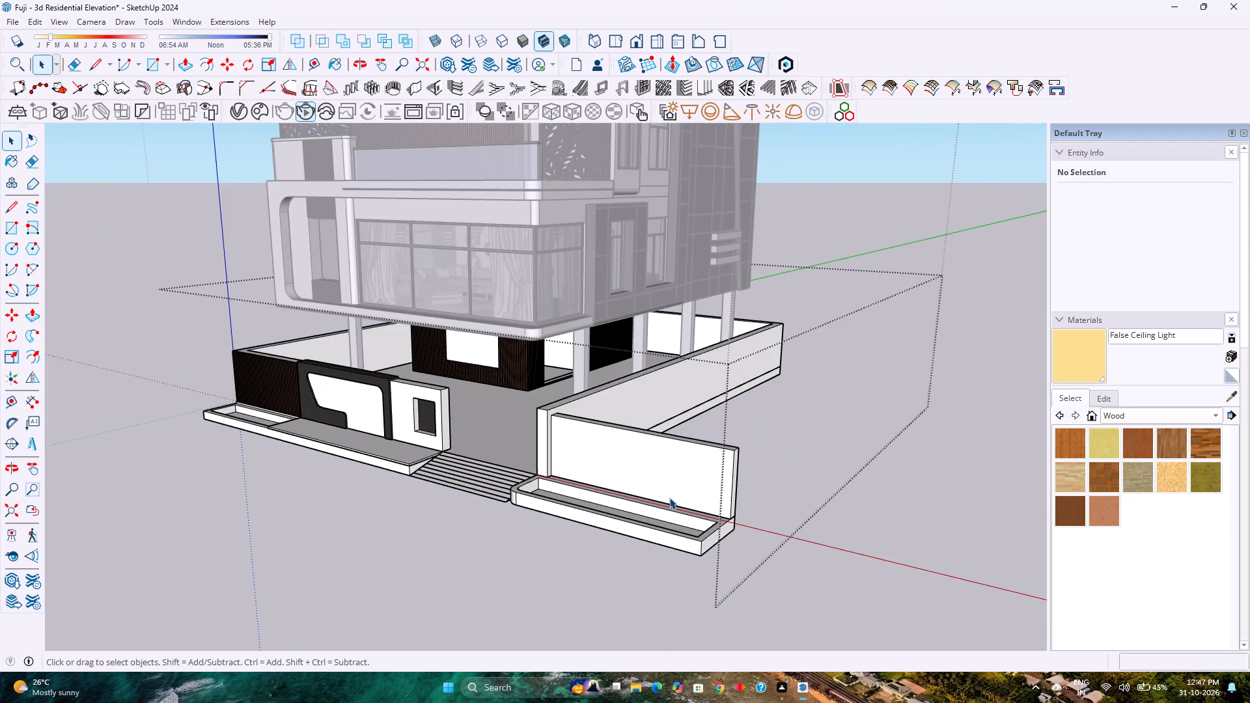
middle_click_drag(608, 512, 706, 517)
scroll(632, 469, "up", 11)
middle_click_drag(624, 486, 623, 488)
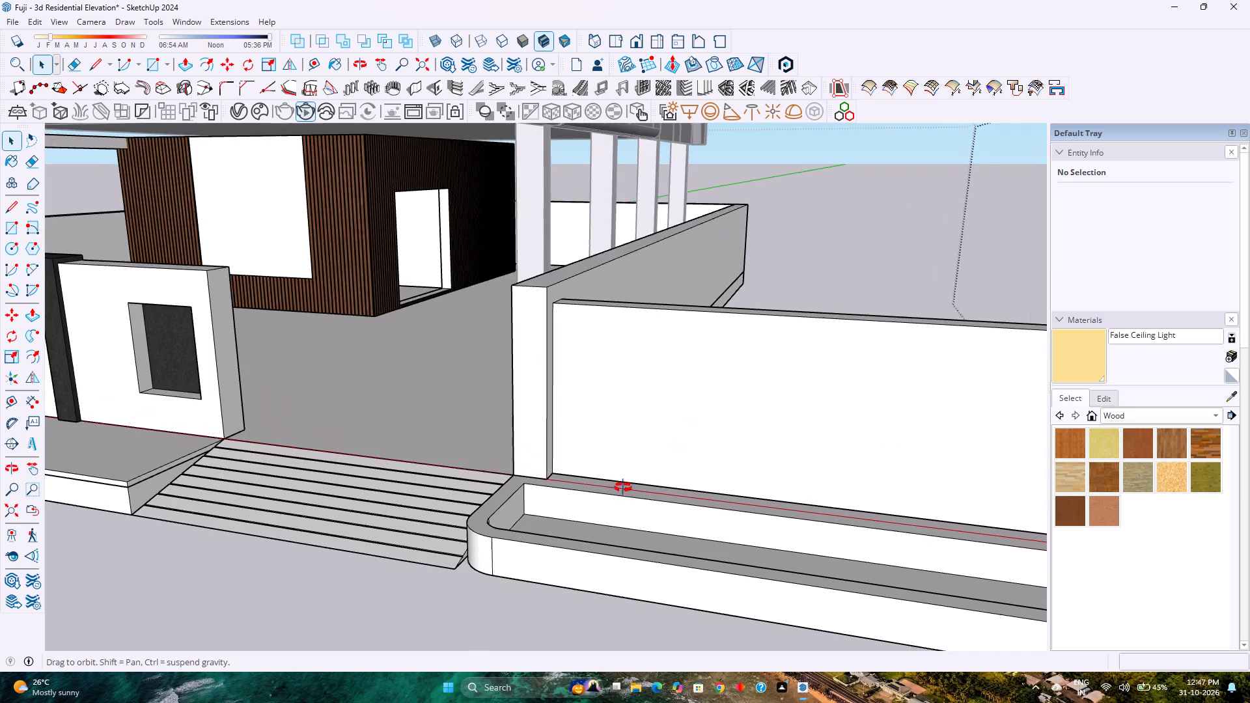
middle_click_drag(623, 488, 380, 541)
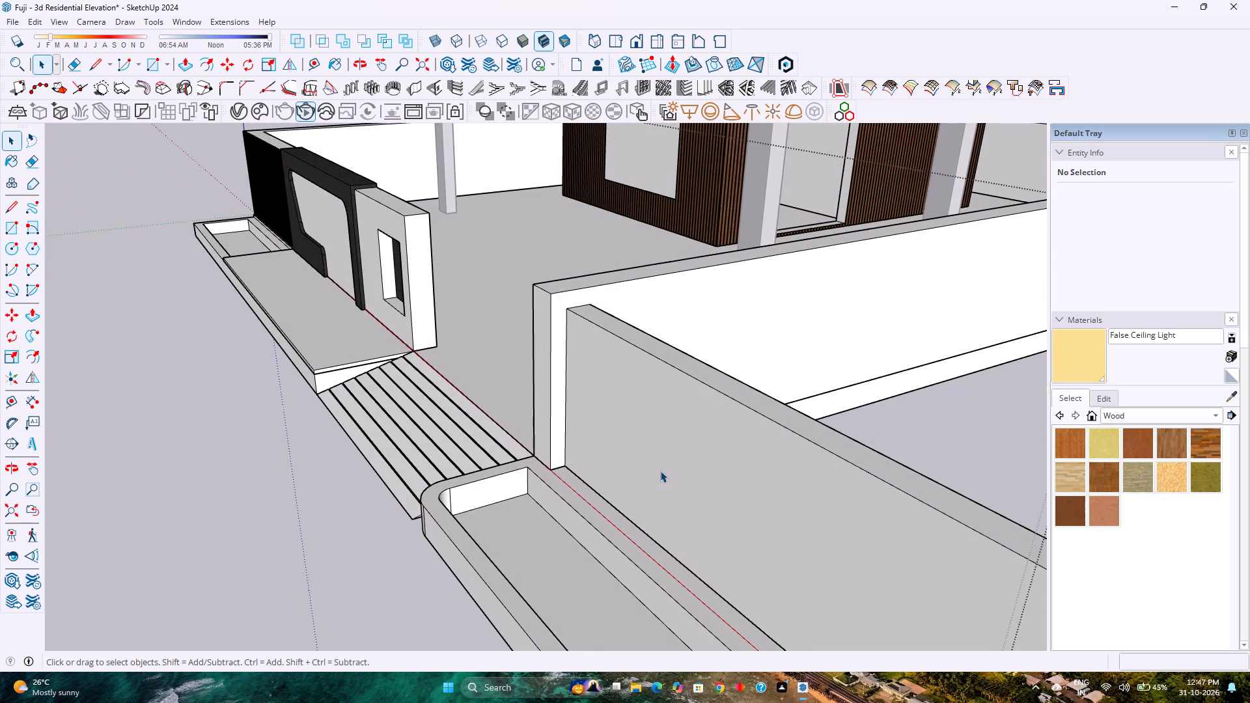
scroll(635, 464, "down", 5)
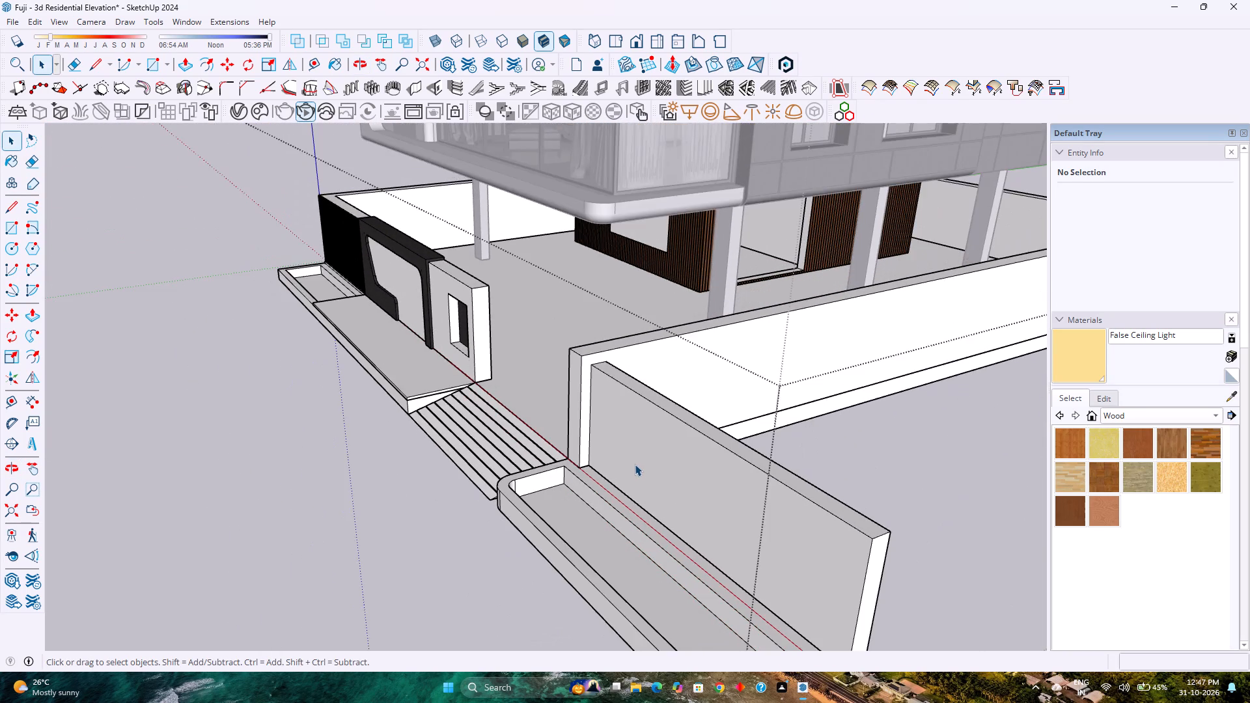
scroll(635, 464, "down", 4)
middle_click_drag(501, 442, 629, 459, "shift")
middle_click_drag(612, 448, 724, 434)
middle_click_drag(727, 424, 637, 505, "shift")
middle_click_drag(630, 500, 677, 463)
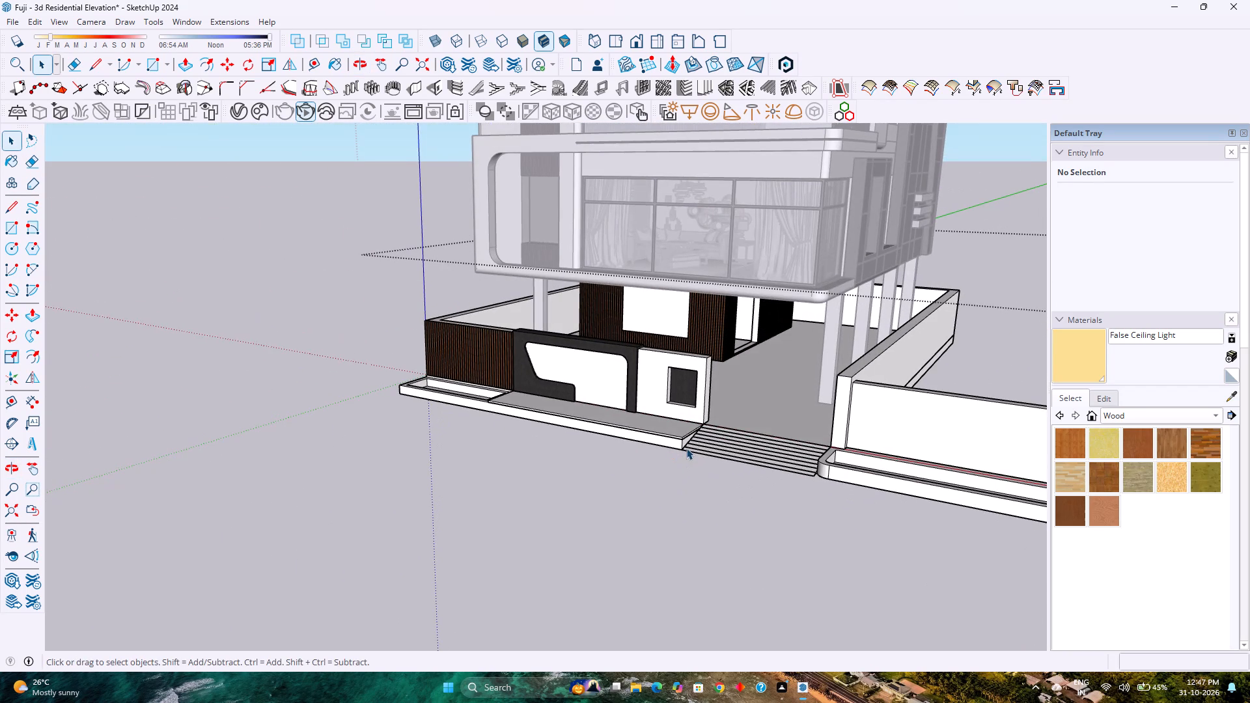
scroll(790, 369, "up", 8)
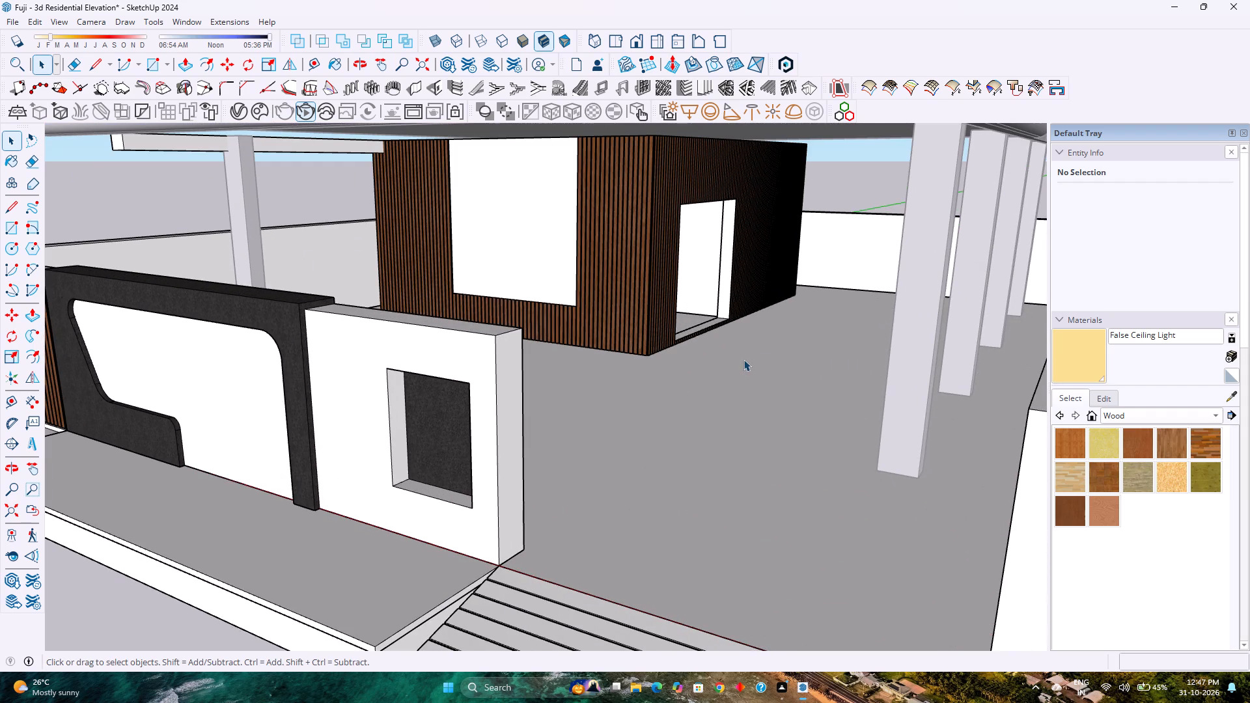
scroll(743, 354, "up", 4)
scroll(740, 274, "up", 3)
middle_click_drag(738, 286, 734, 478, "shift")
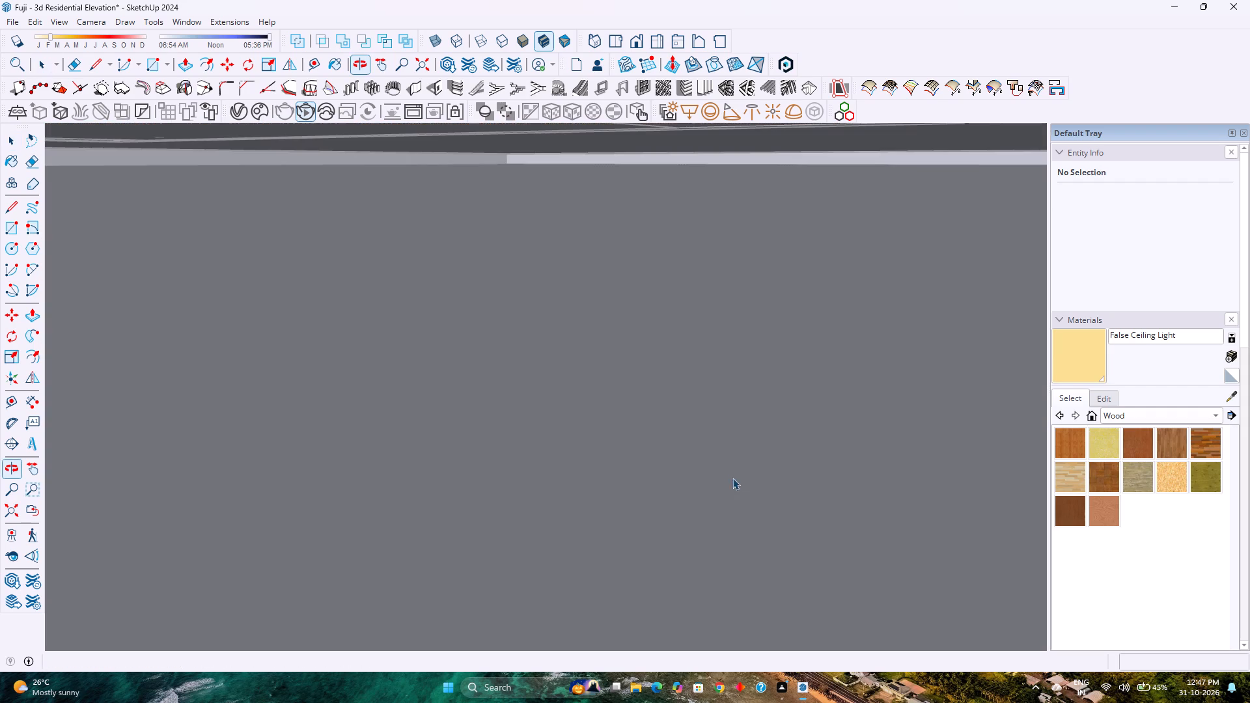
scroll(719, 461, "down", 4)
left_click(4, 512)
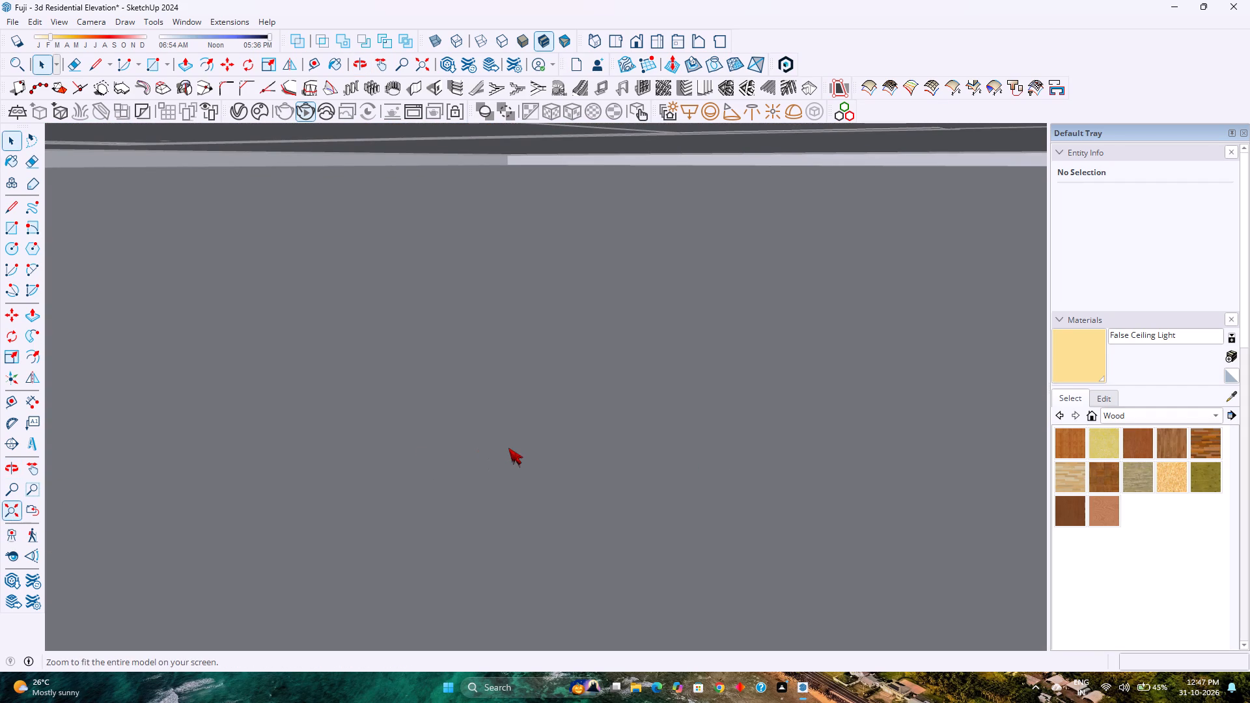
scroll(514, 443, "down", 5)
middle_click_drag(526, 439, 544, 353)
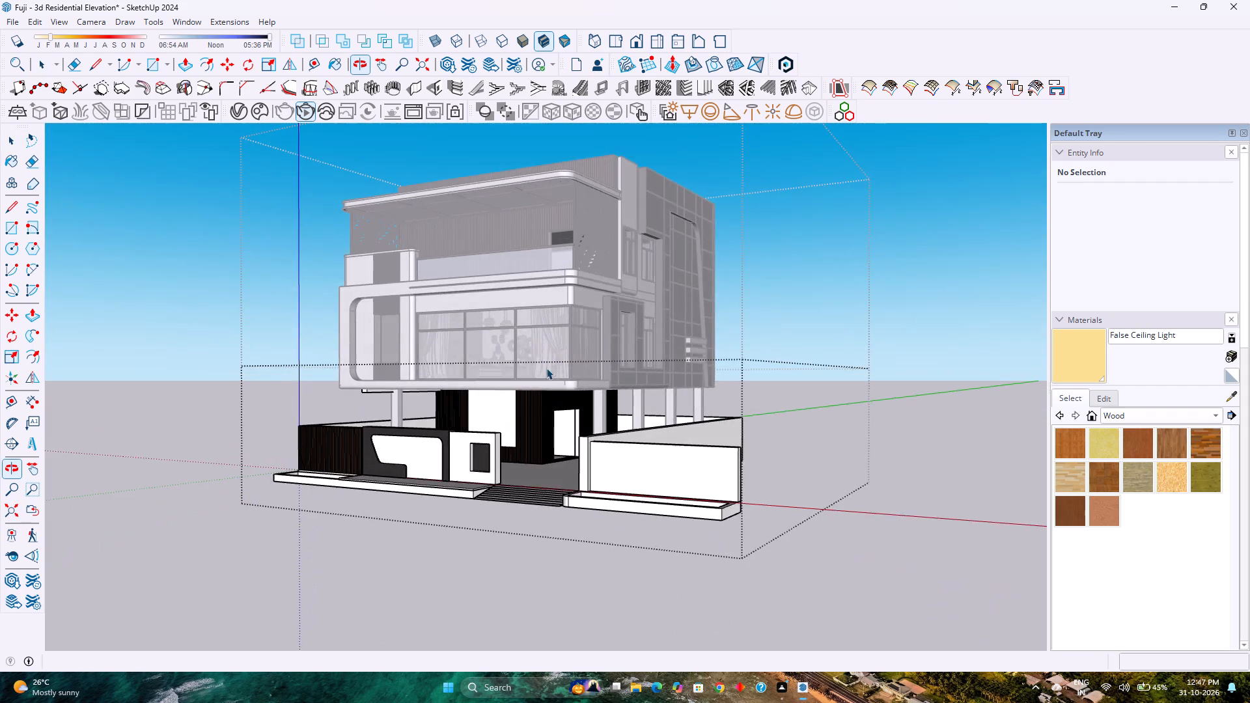
scroll(546, 462, "up", 16)
middle_click_drag(592, 422, 592, 425, "shift")
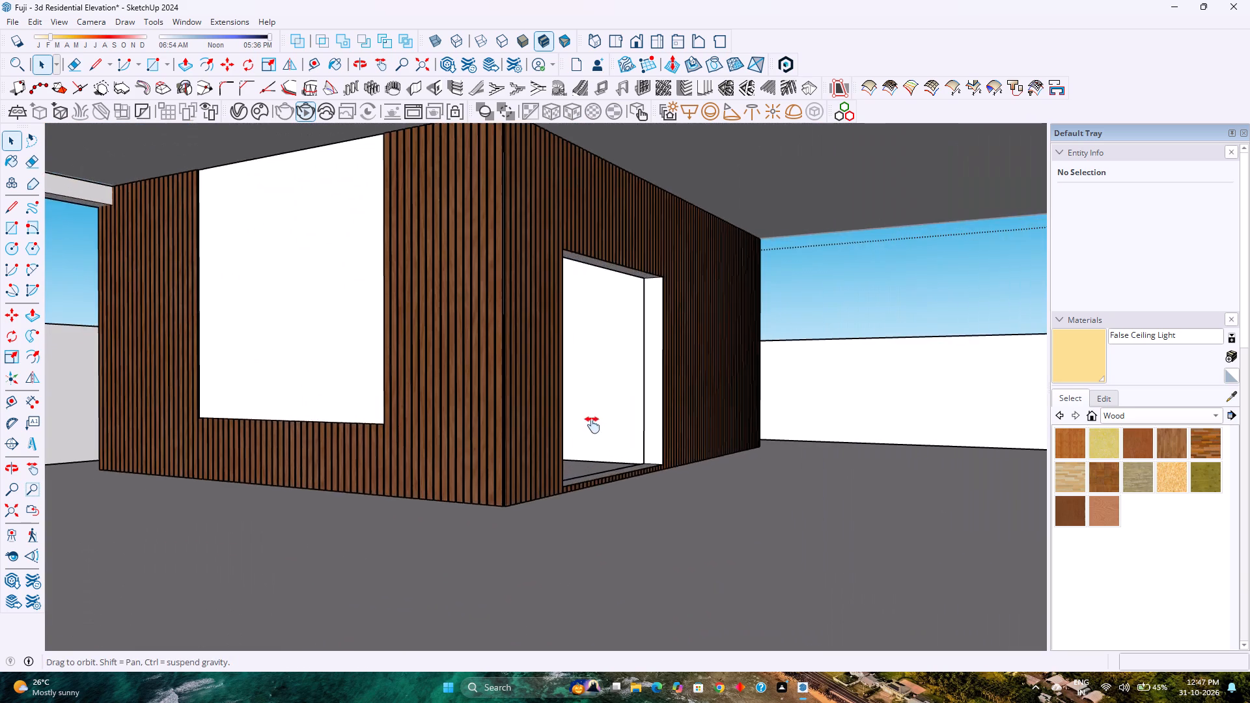
middle_click_drag(592, 425, 566, 522, "shift")
middle_click_drag(309, 451, 515, 462, "shift")
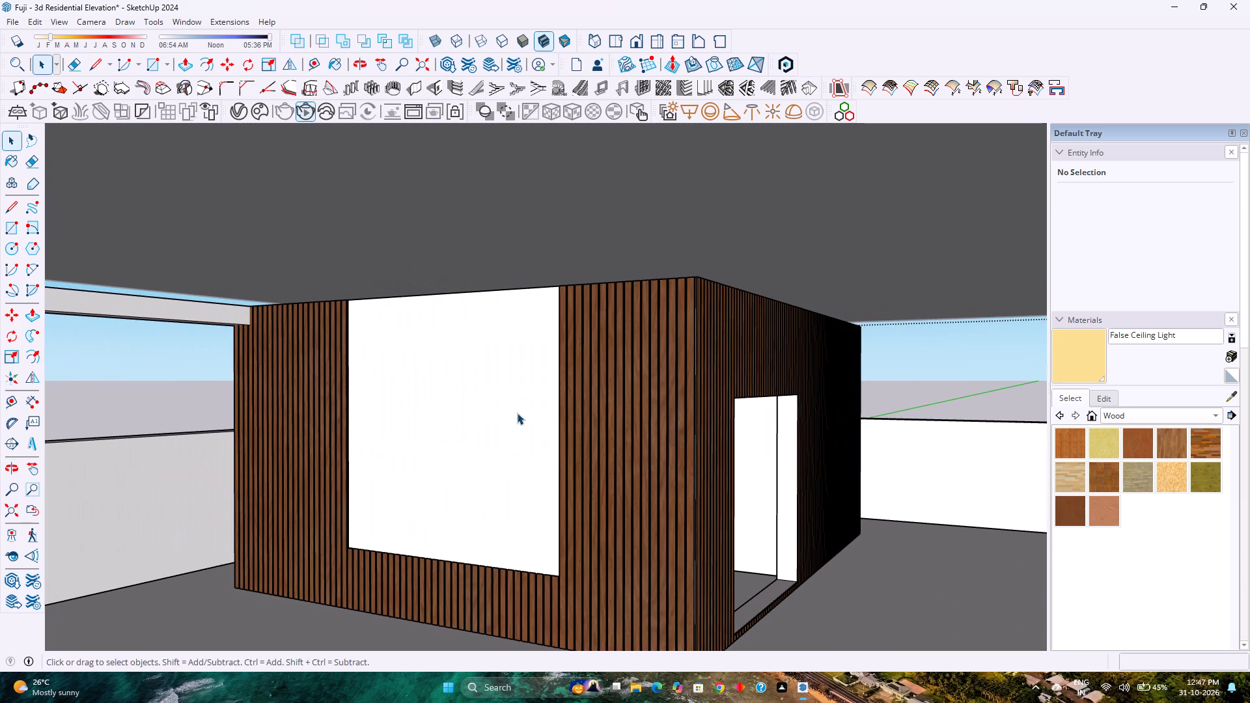
Search 3D Warehouse for "wall plants" in place of the existing curtains query.
left_click(194, 23)
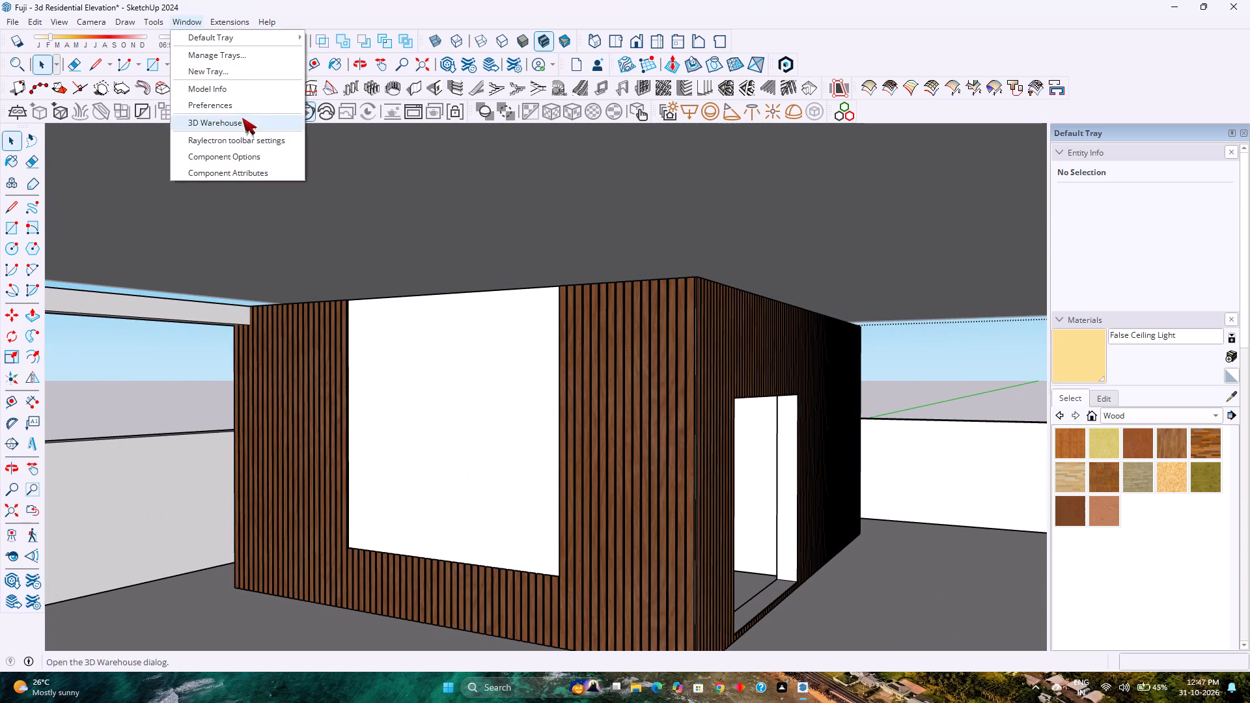
left_click(244, 119)
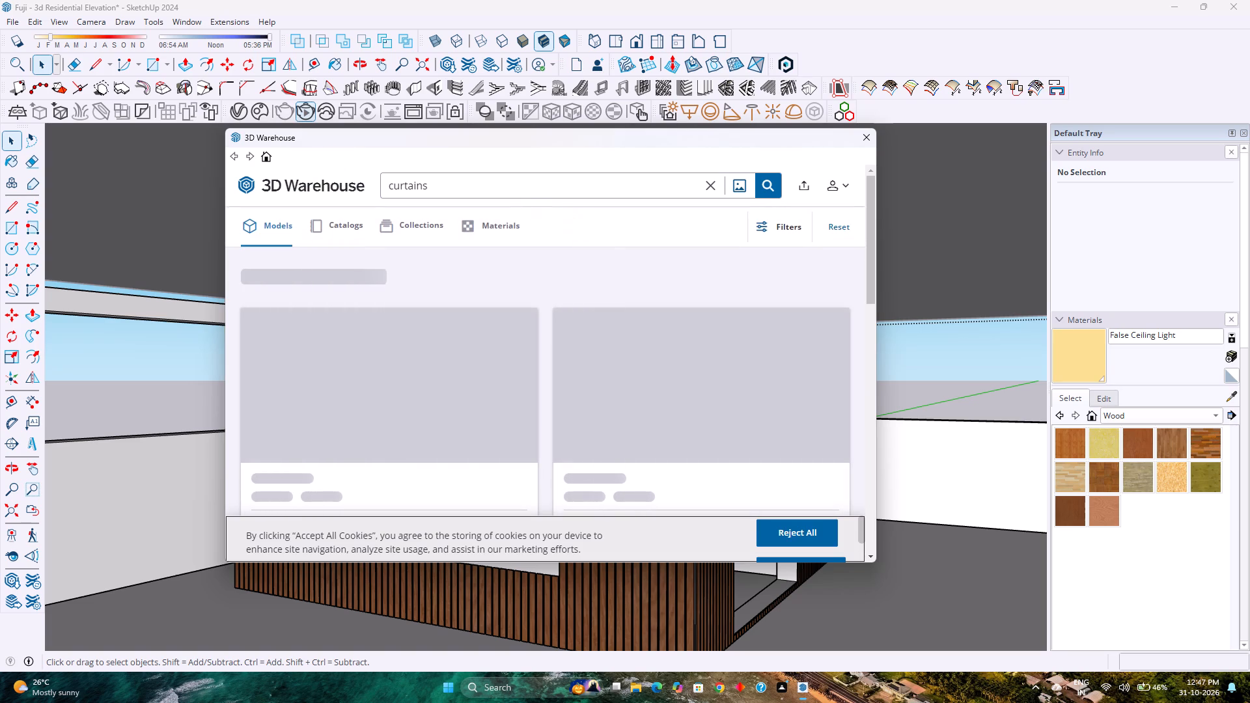
left_click(713, 187)
left_click(667, 189)
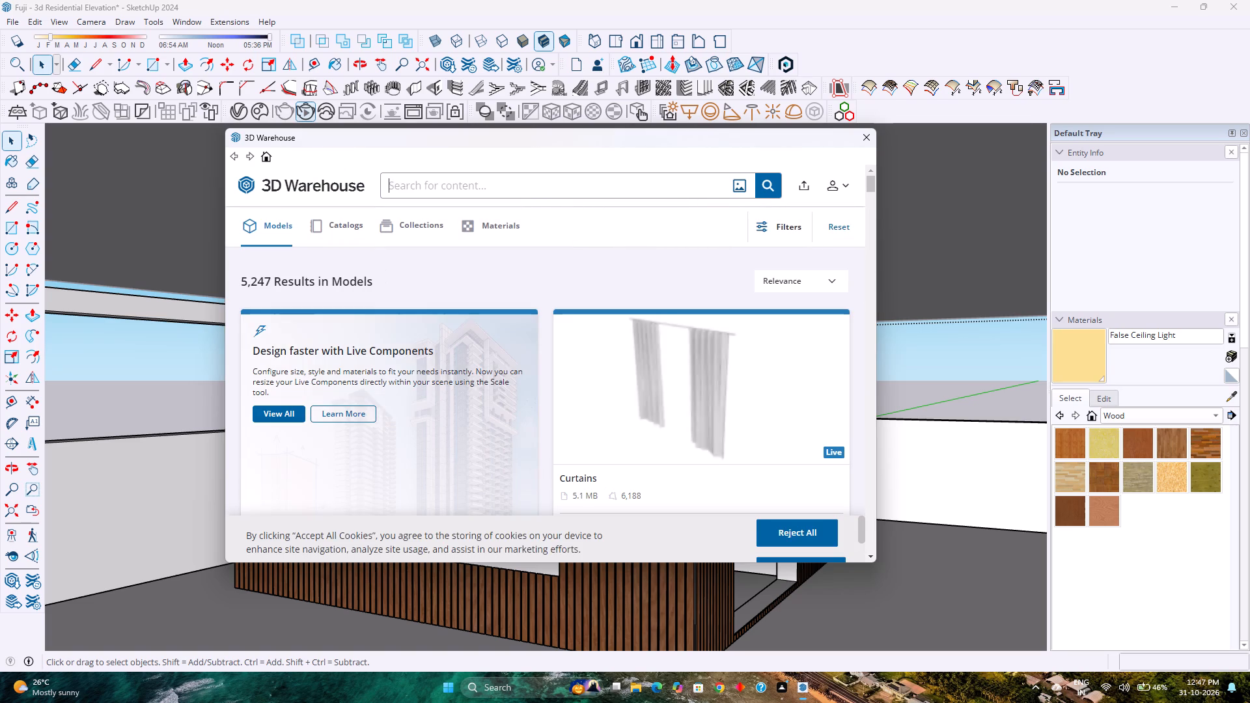
type("wall plamts")
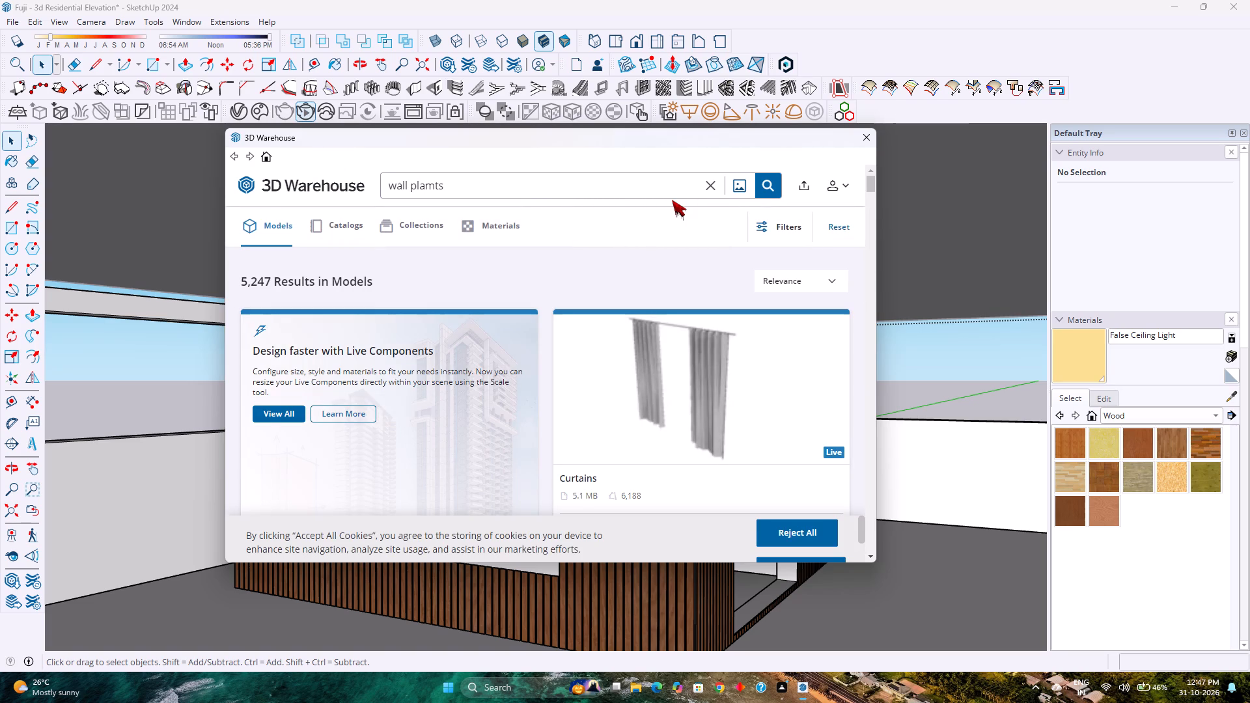
key("BackSpace")
key("BackSpace")
key("BackSpace")
type("nts")
key("Return")
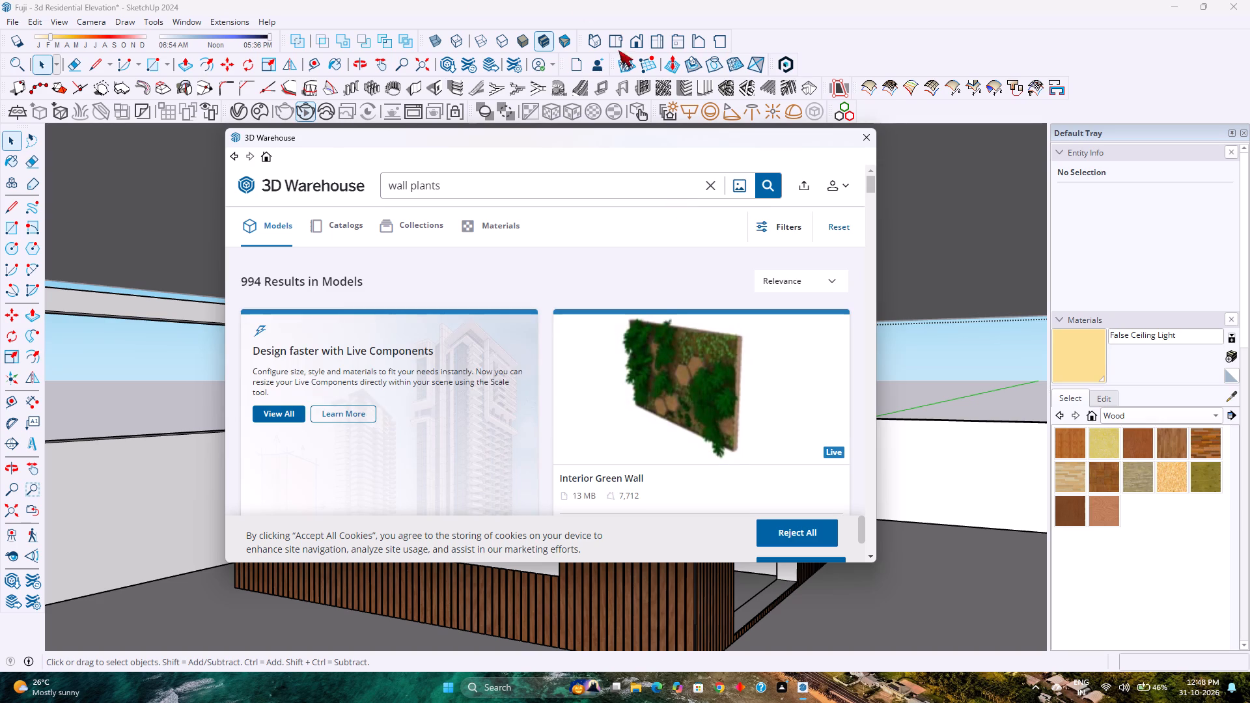
Browse the wall plant models for a green wall that suits the room's blank white wall panel.
scroll(635, 388, "down", 3)
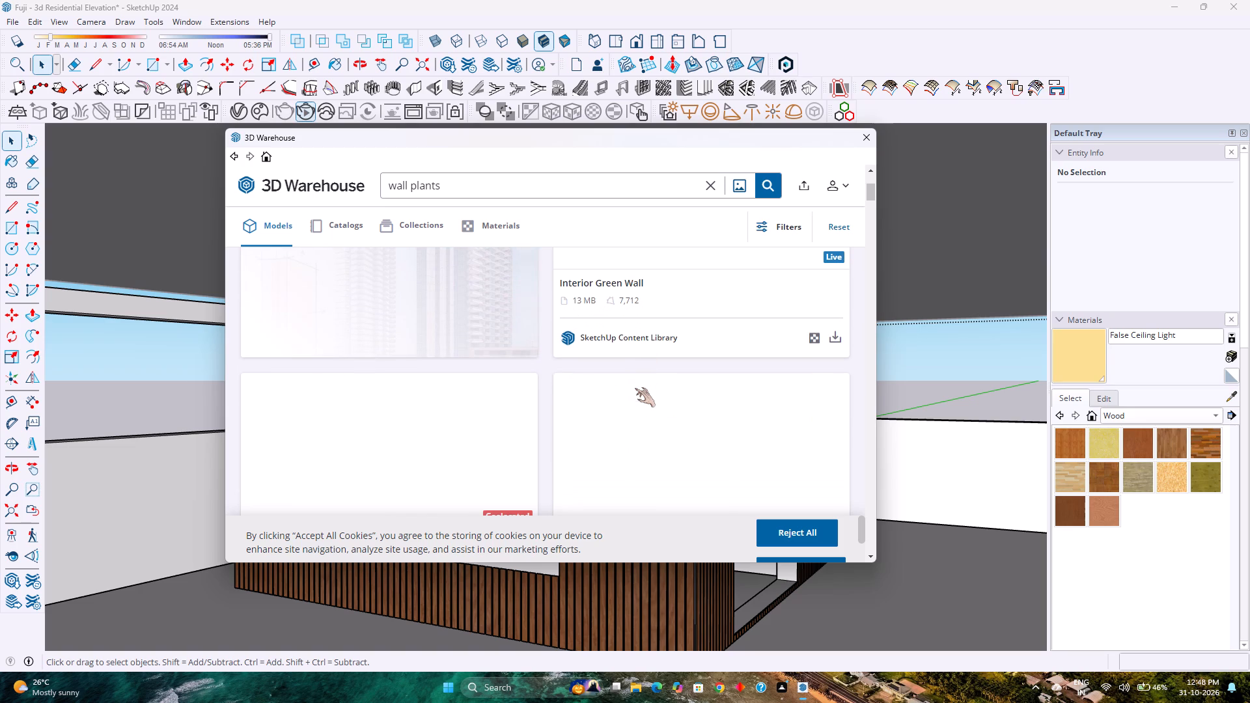
scroll(634, 389, "down", 5)
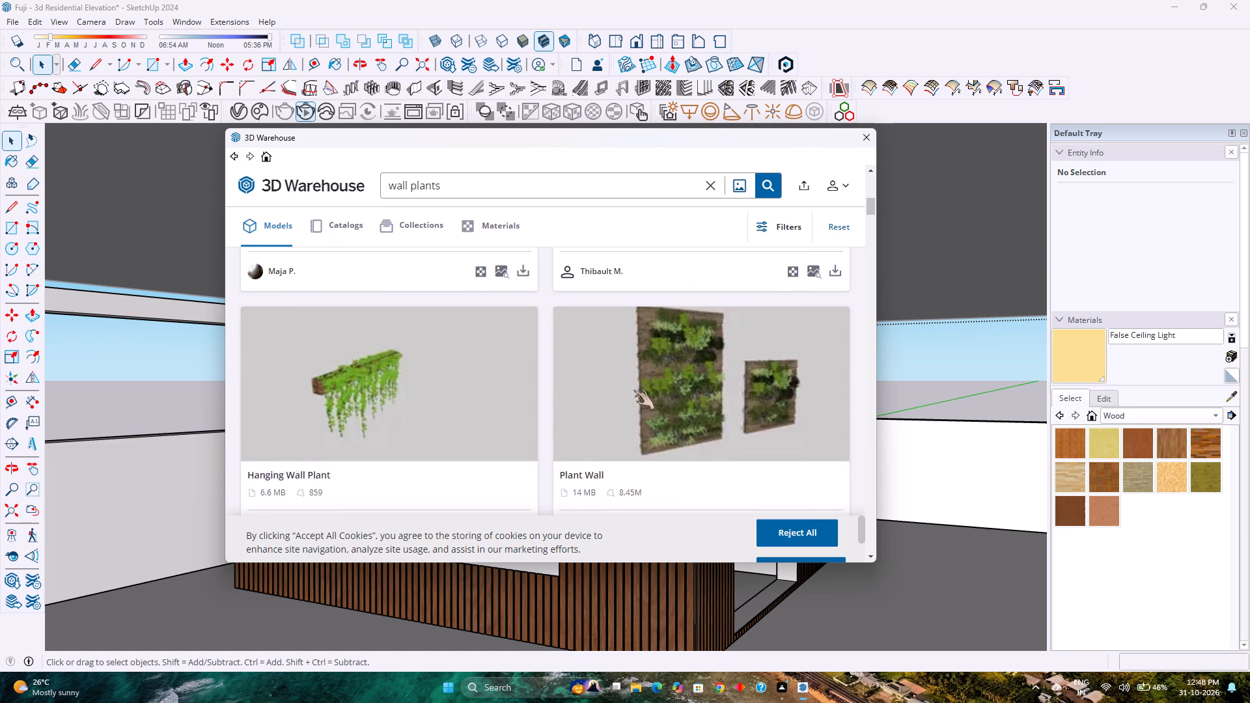
scroll(633, 390, "up", 2)
scroll(633, 390, "down", 6)
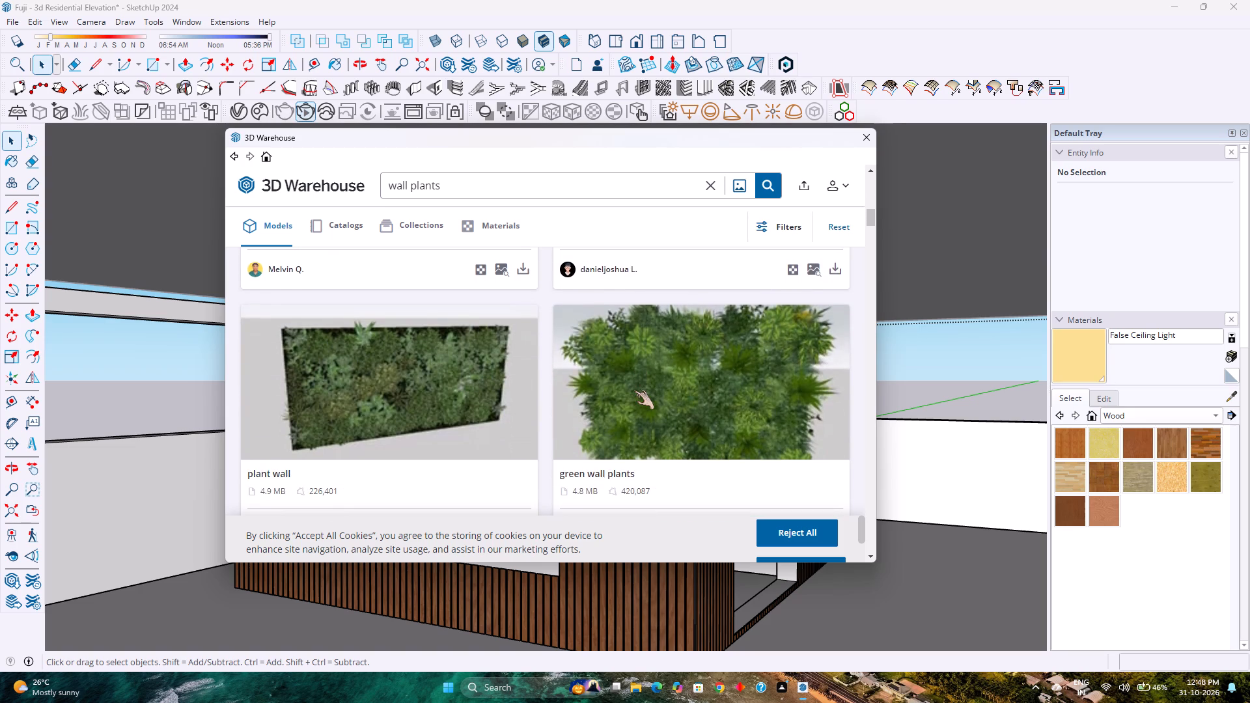
scroll(633, 390, "down", 7)
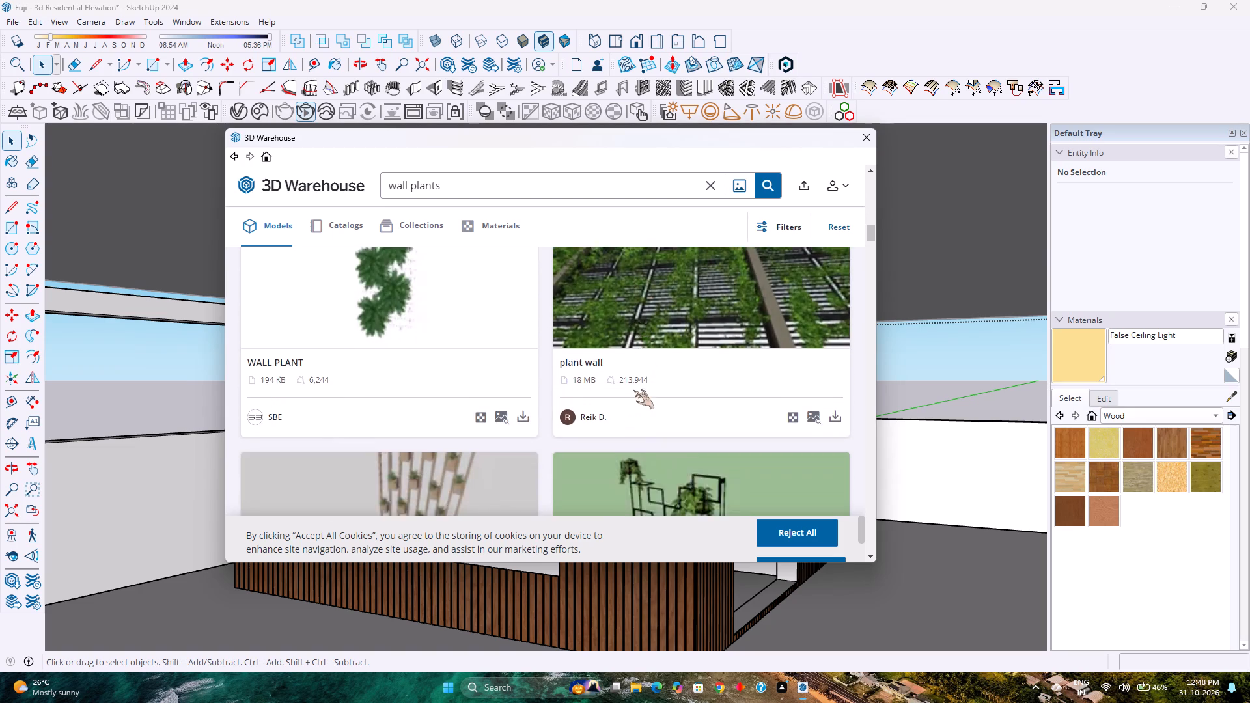
scroll(633, 390, "down", 12)
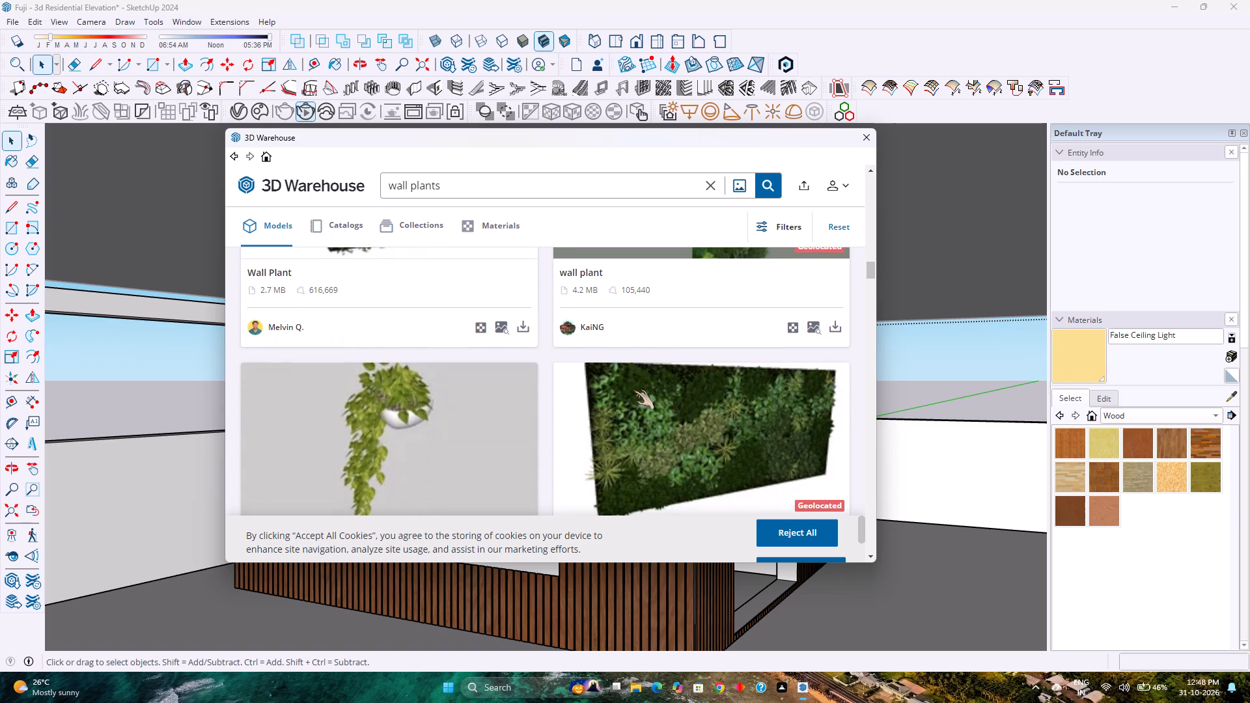
scroll(633, 390, "down", 5)
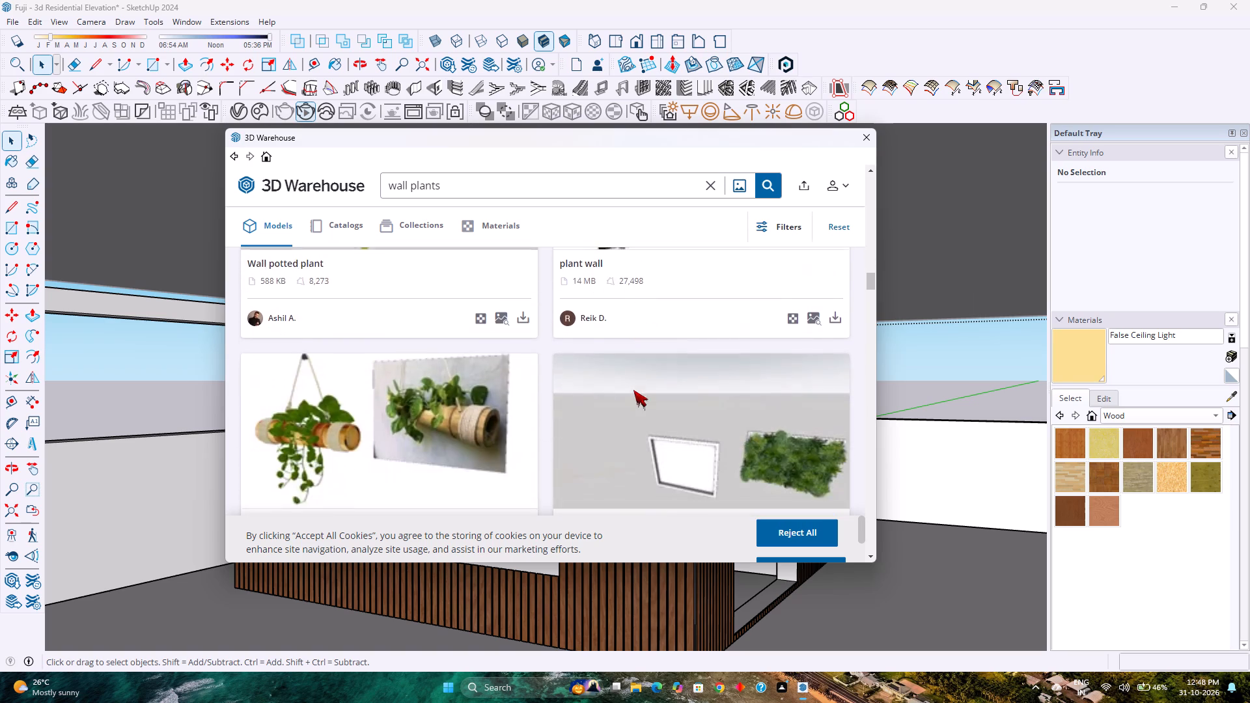
scroll(633, 390, "down", 4)
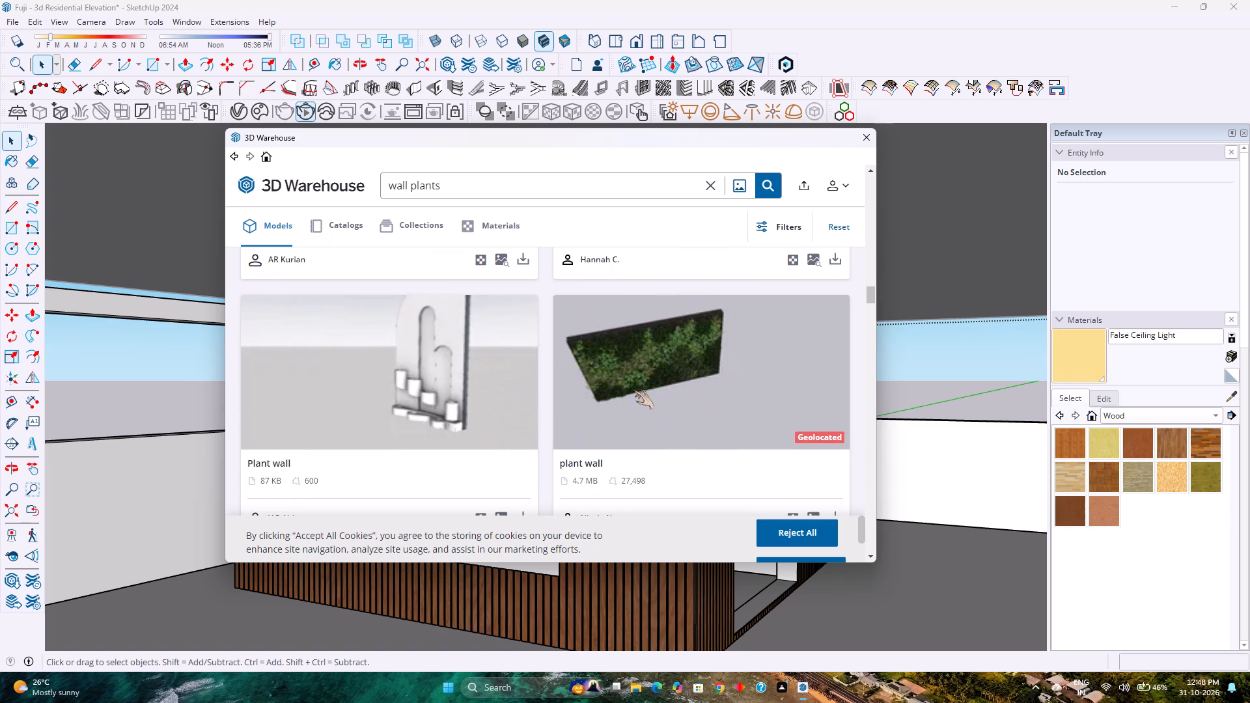
scroll(633, 390, "down", 7)
scroll(633, 390, "up", 11)
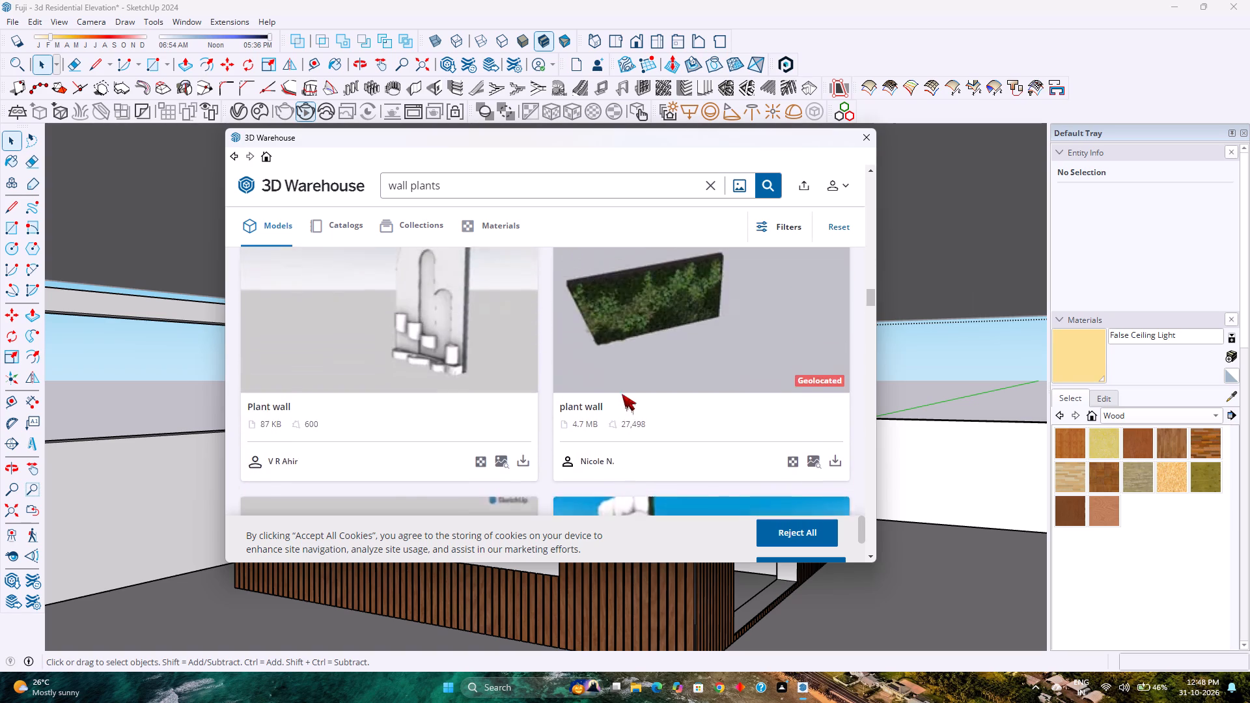
scroll(622, 394, "up", 20)
scroll(622, 394, "up", 10)
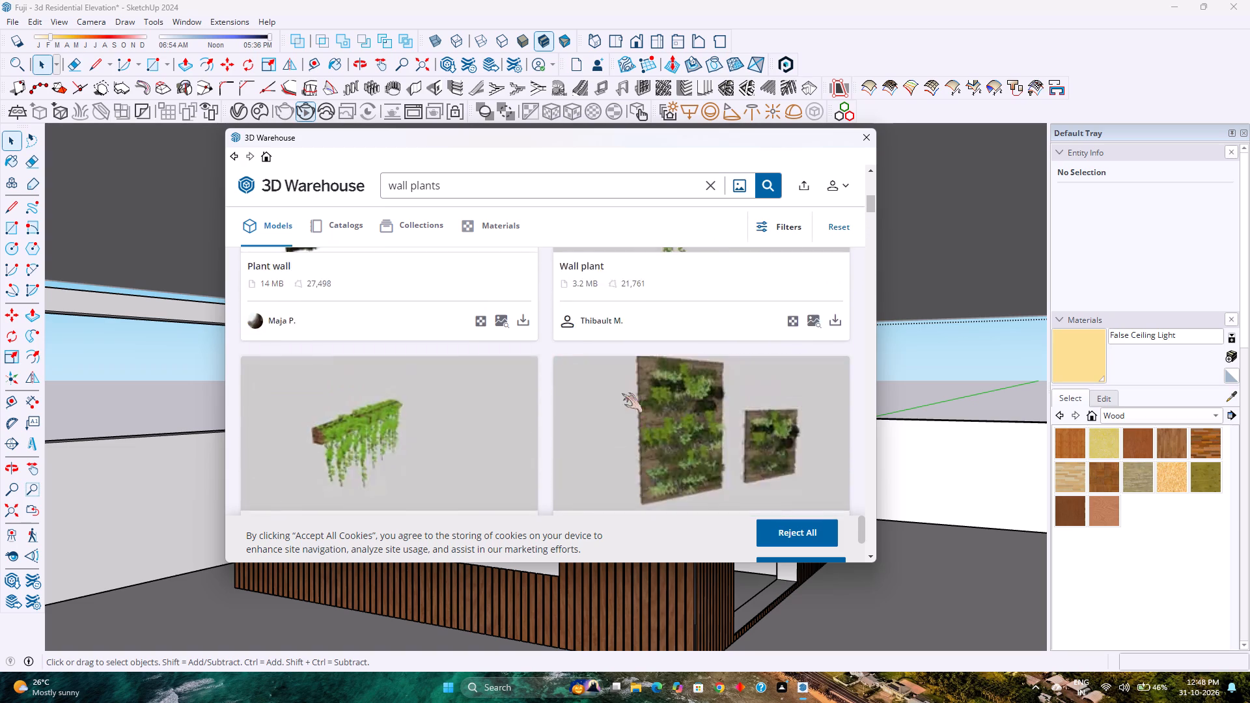
scroll(622, 393, "up", 12)
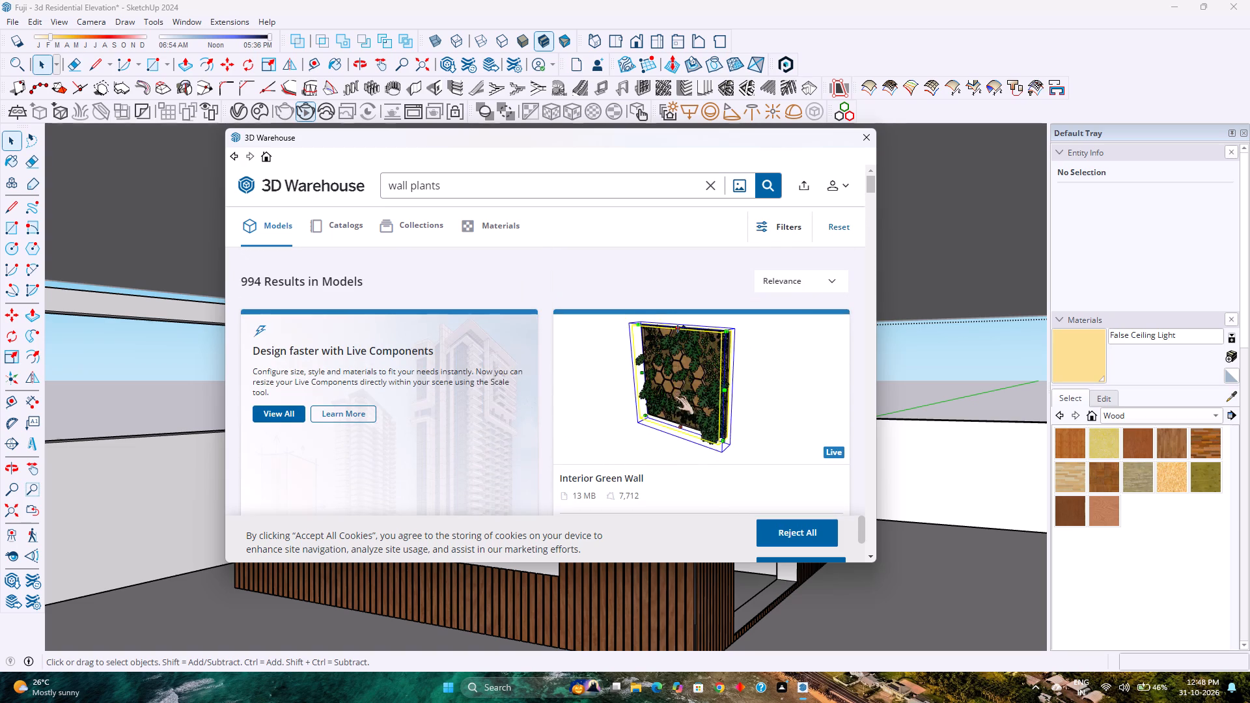
Load the Interior Green Wall live component directly into the model and place it over the slatted room's white wall panel.
scroll(703, 411, "down", 1)
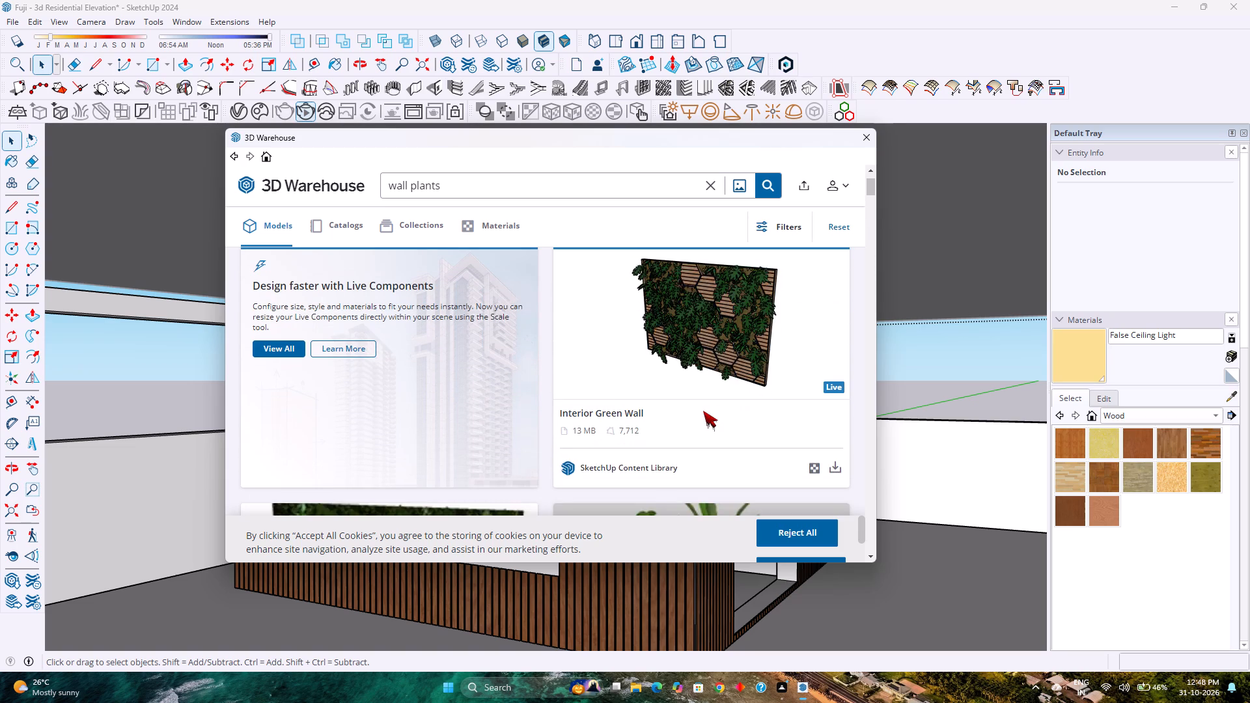
left_click(842, 473)
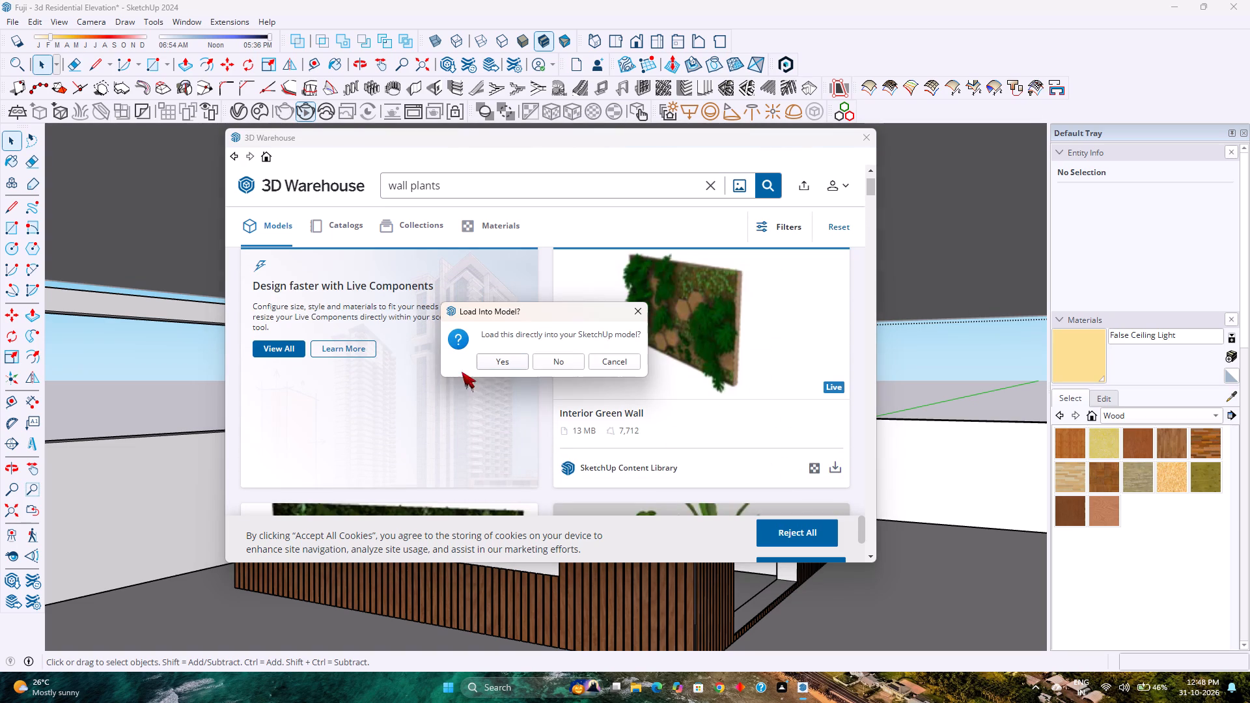
left_click(510, 366)
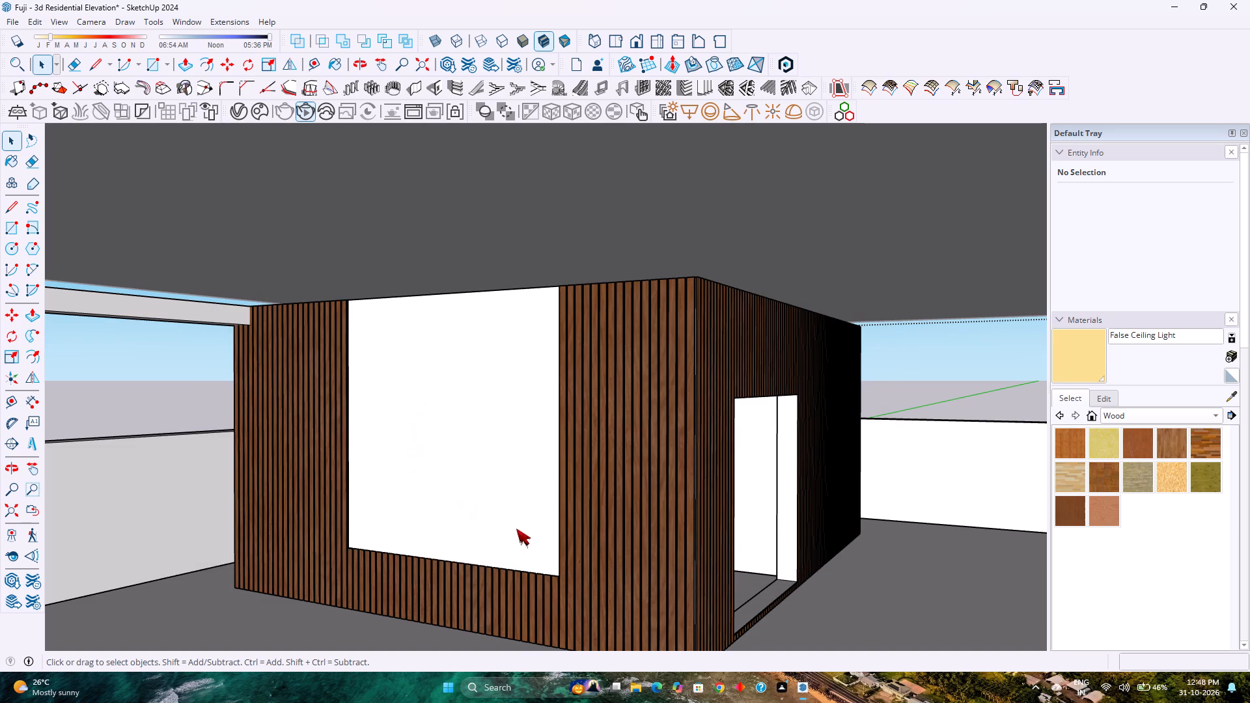
double_click(519, 530)
double_click(519, 530)
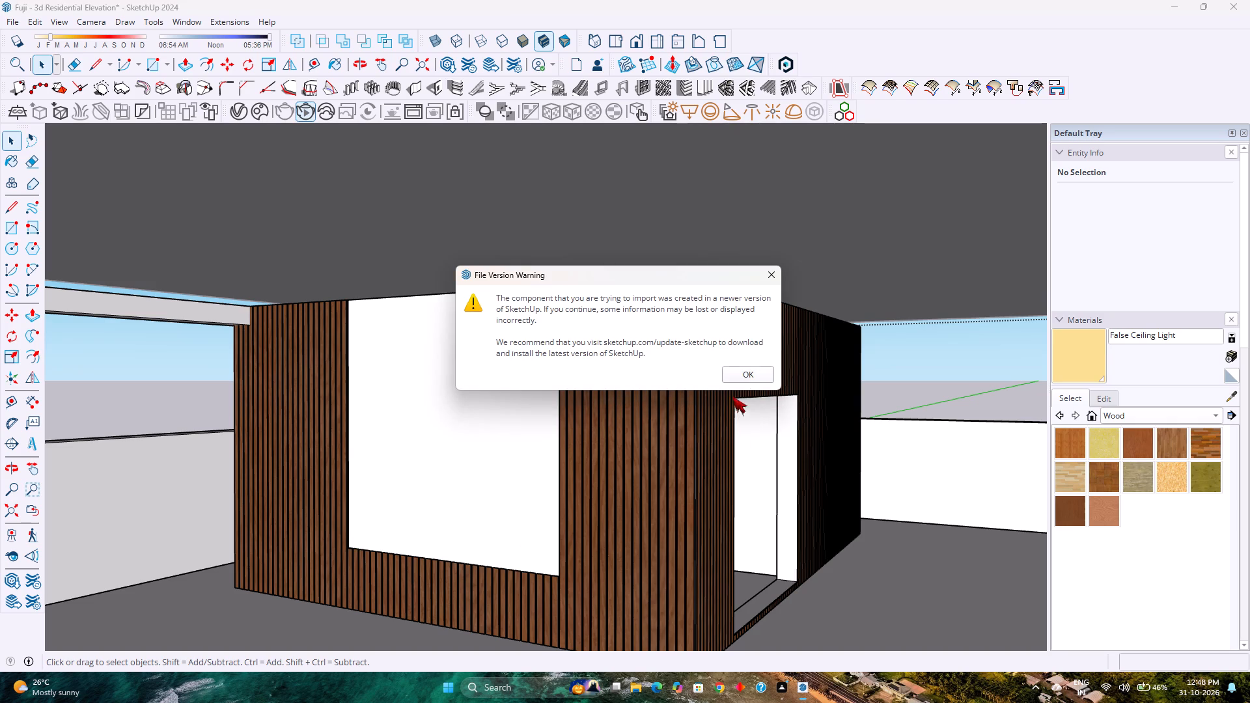
left_click(738, 372)
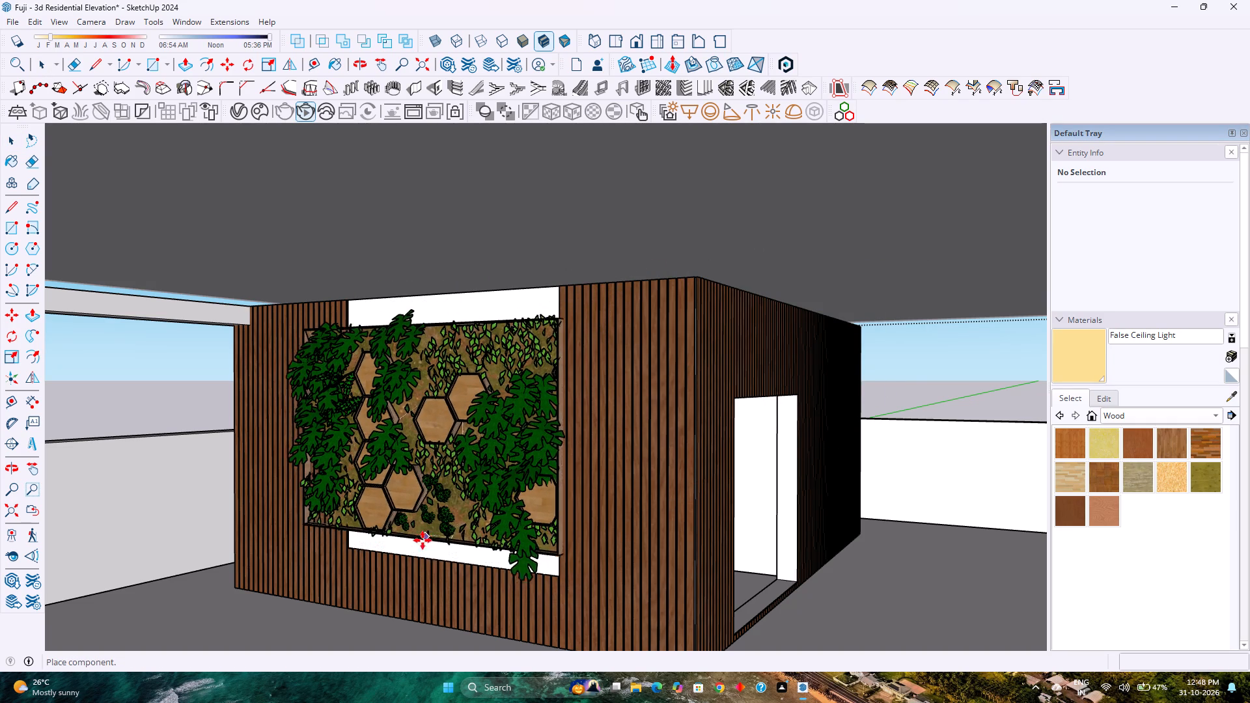
left_click(421, 551)
key("space")
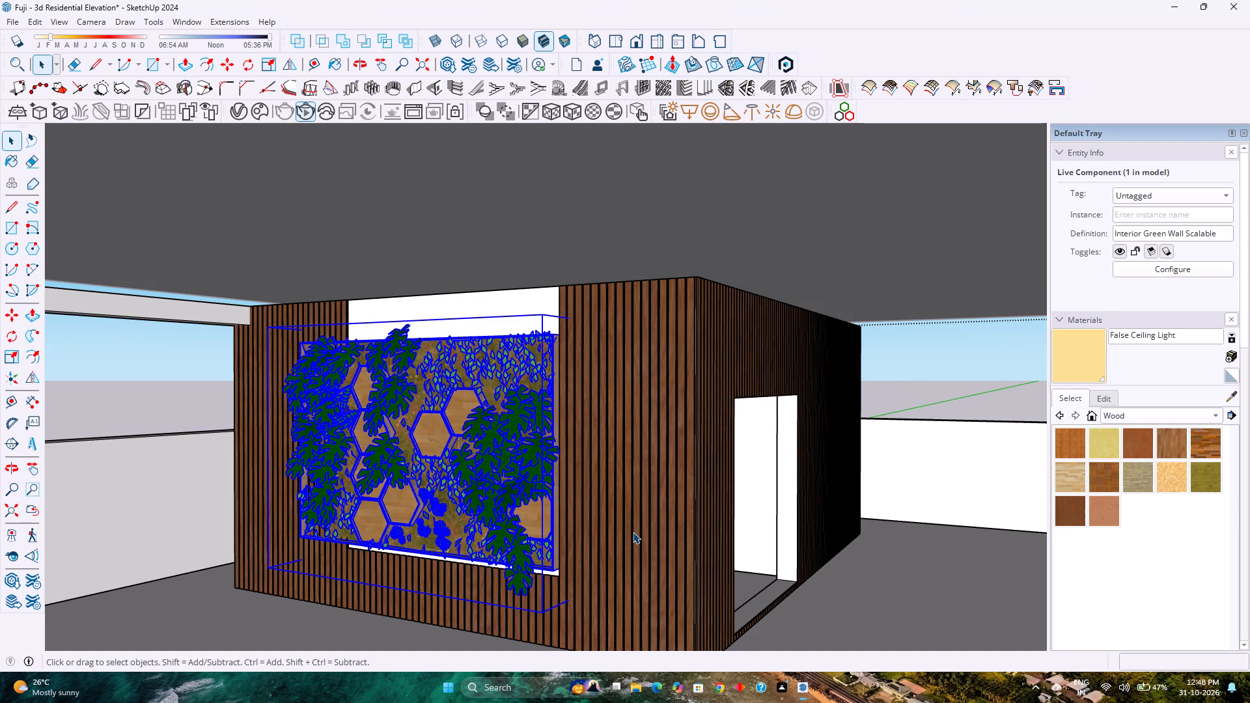
Cut the green wall, open the wood-slatted room group, and paste the green wall inside it.
double_click(633, 531)
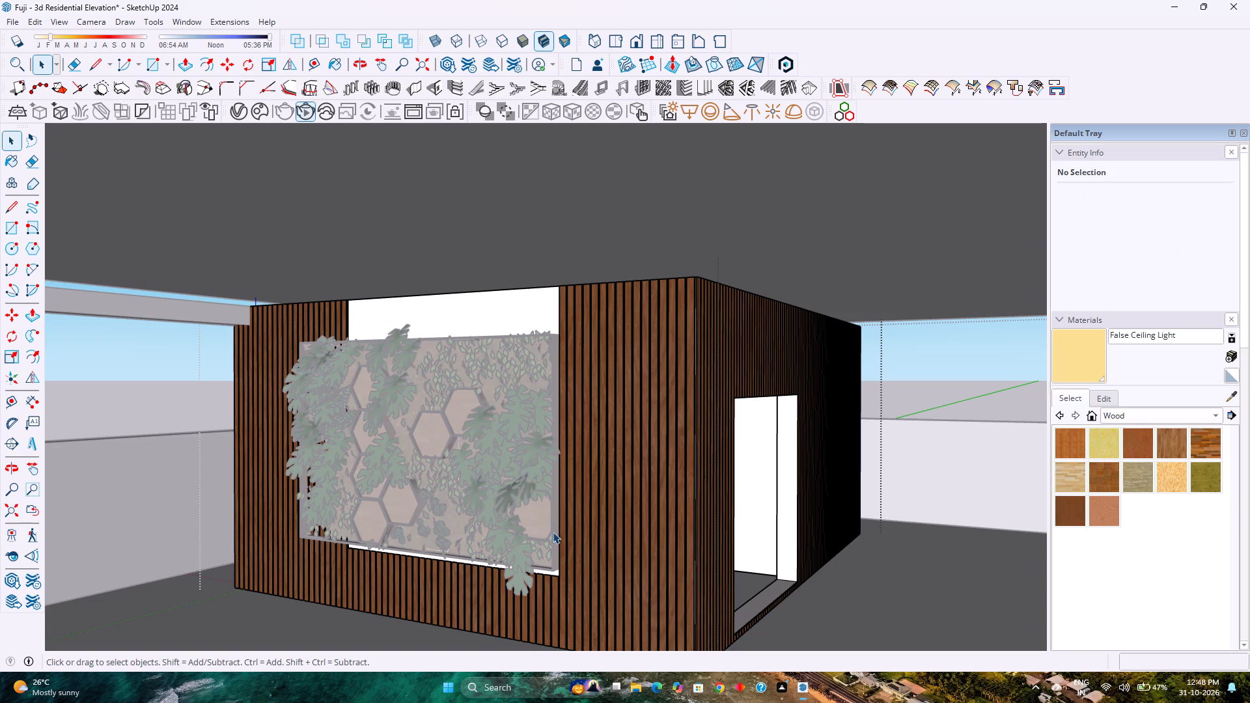
key("Escape")
left_click(523, 519)
key("ctrl+x")
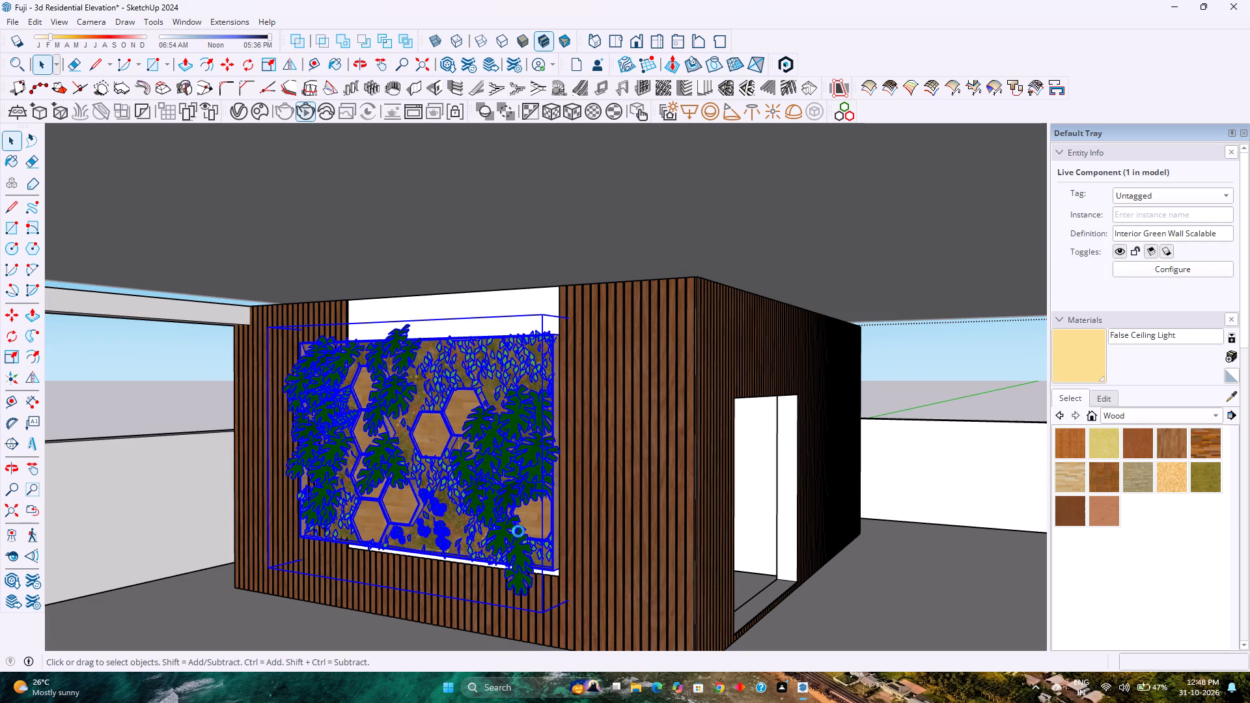
double_click(627, 541)
scroll(627, 541, "up", 2)
left_click(493, 499)
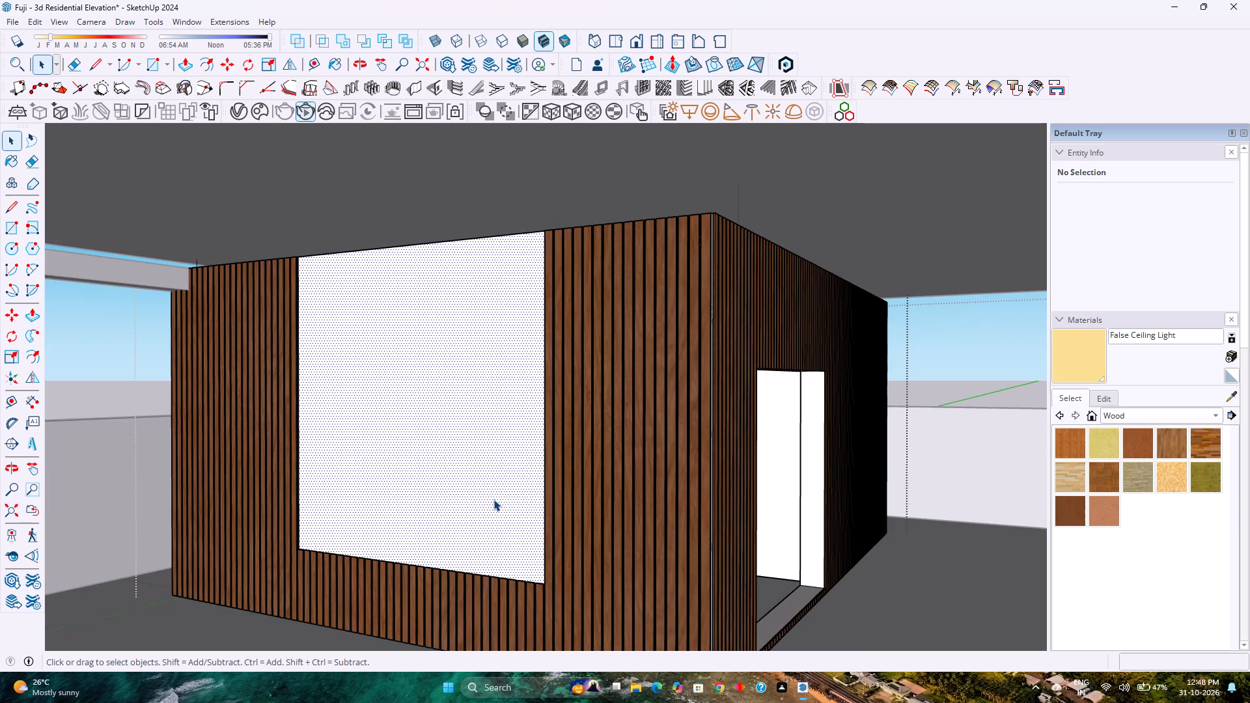
left_click(604, 499)
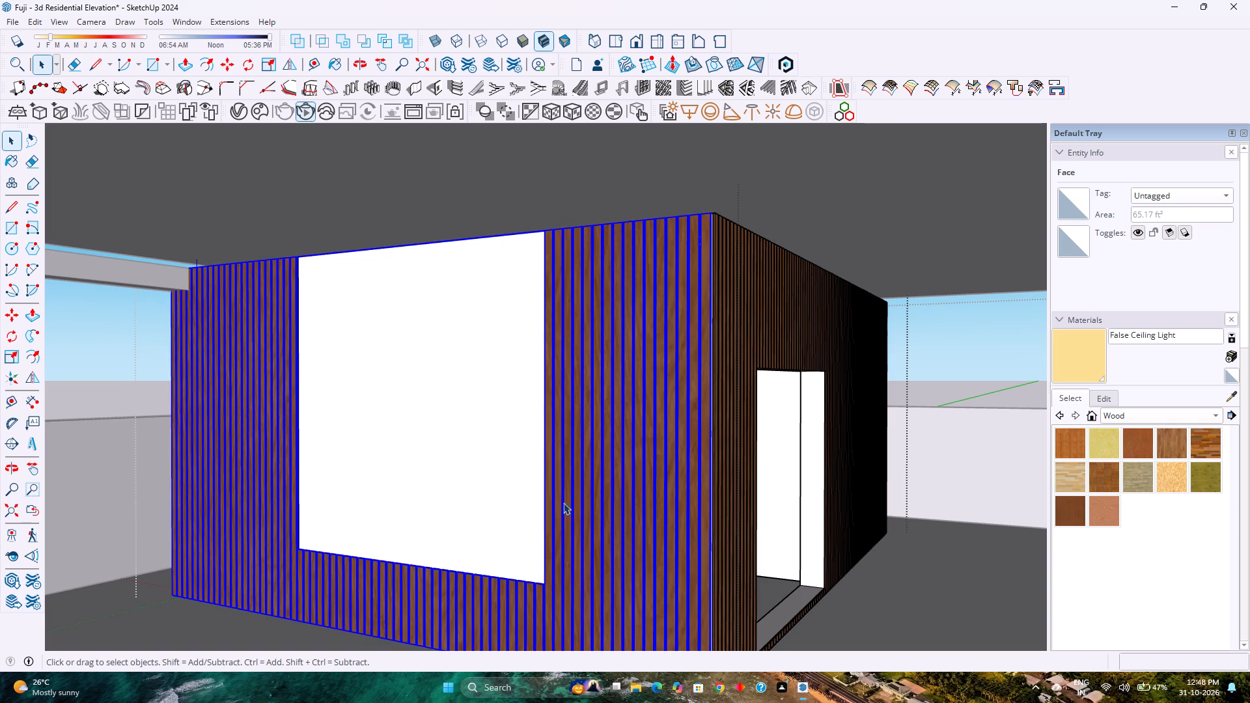
left_click(507, 504)
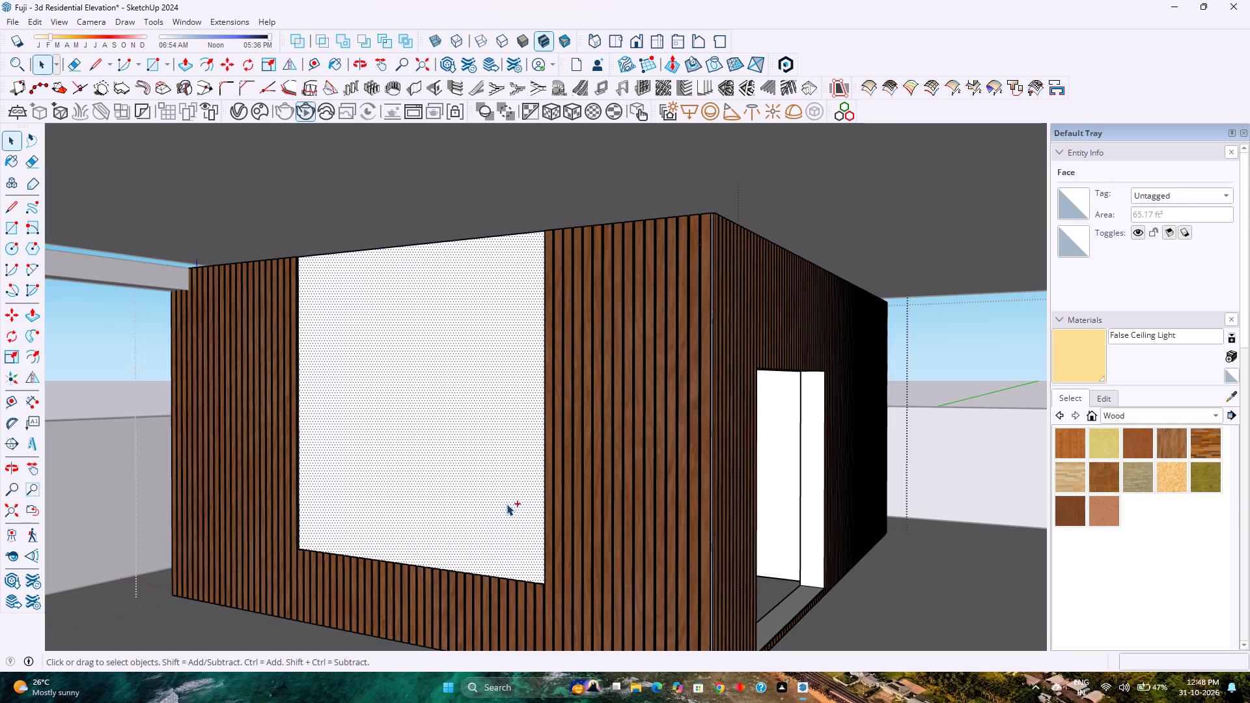
key("ctrl+v")
scroll(391, 570, "down", 4)
scroll(477, 454, "down", 10)
scroll(477, 455, "up", 1)
left_click(477, 455)
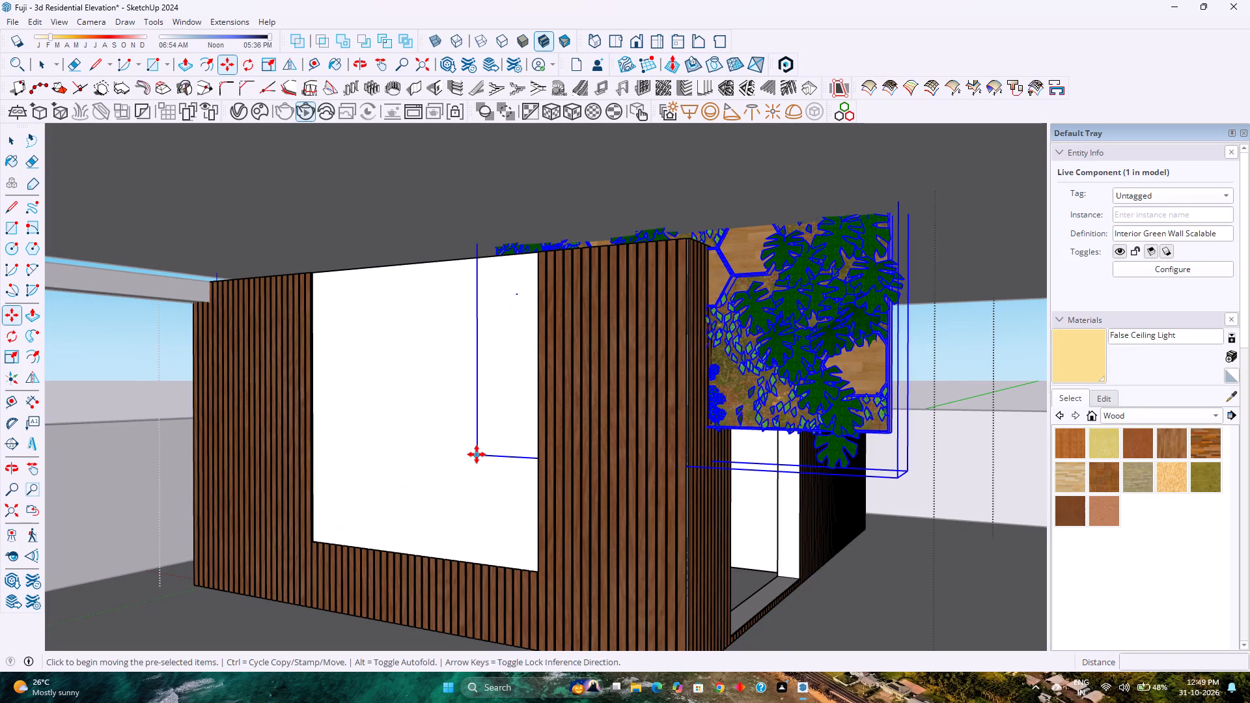
Move the green wall by its lower corner to the matching lower corner of the slatted room's white panel opening.
scroll(891, 435, "up", 2)
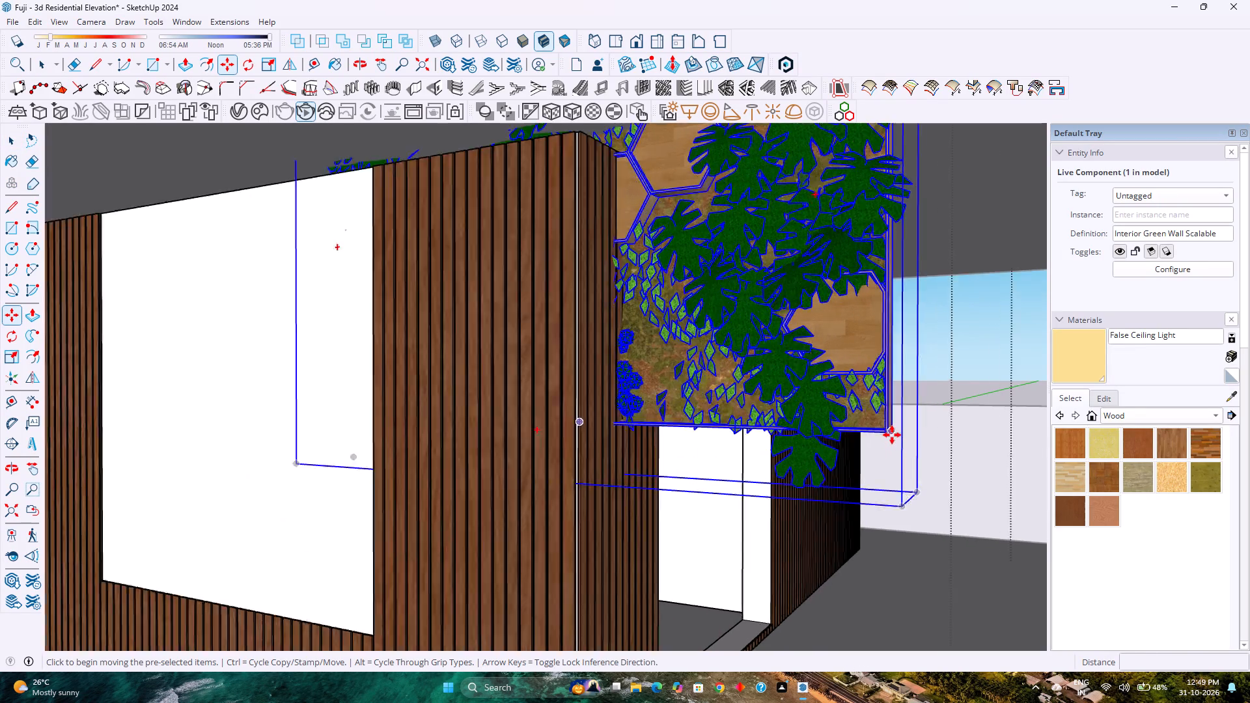
scroll(892, 435, "up", 5)
scroll(891, 423, "down", 1)
left_click(885, 415)
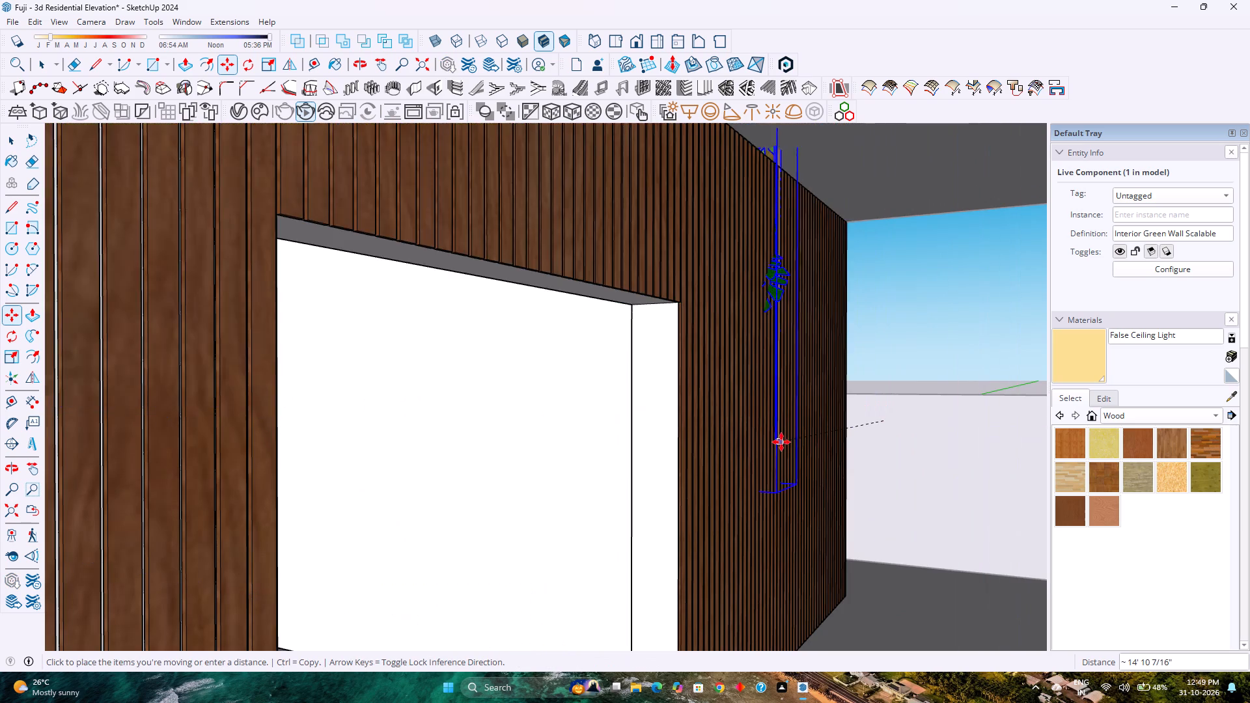
scroll(781, 442, "down", 8)
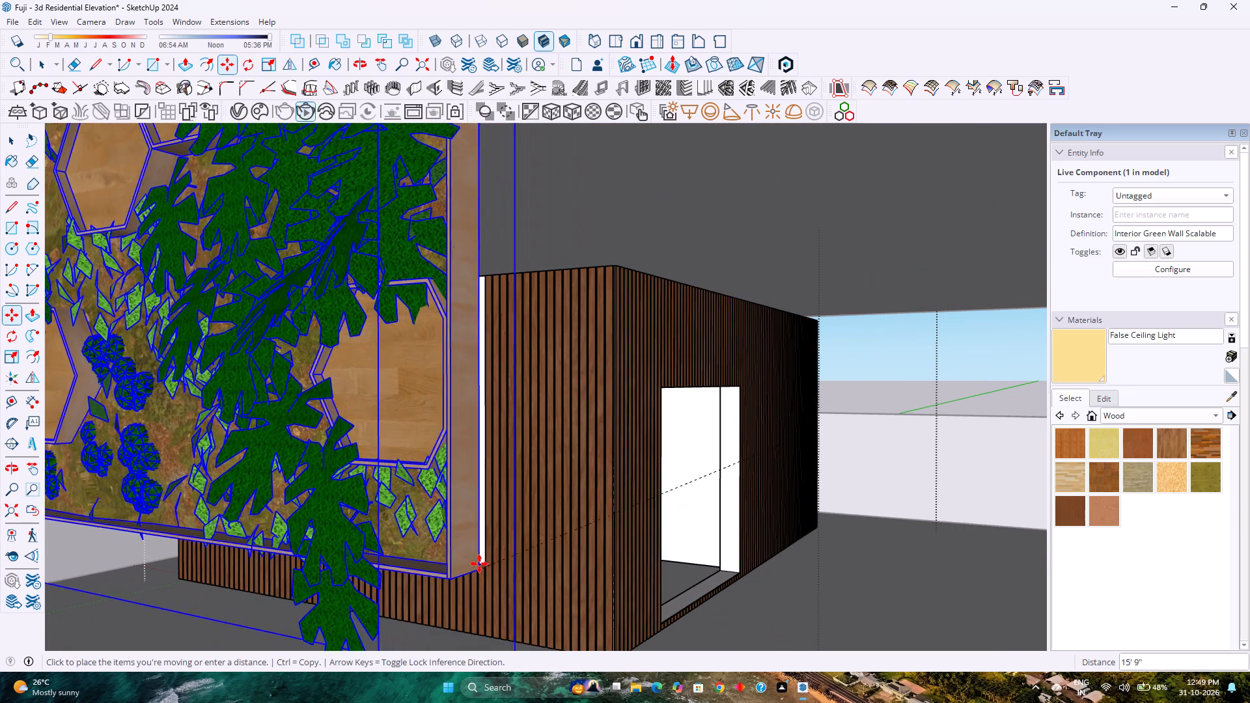
scroll(480, 562, "up", 17)
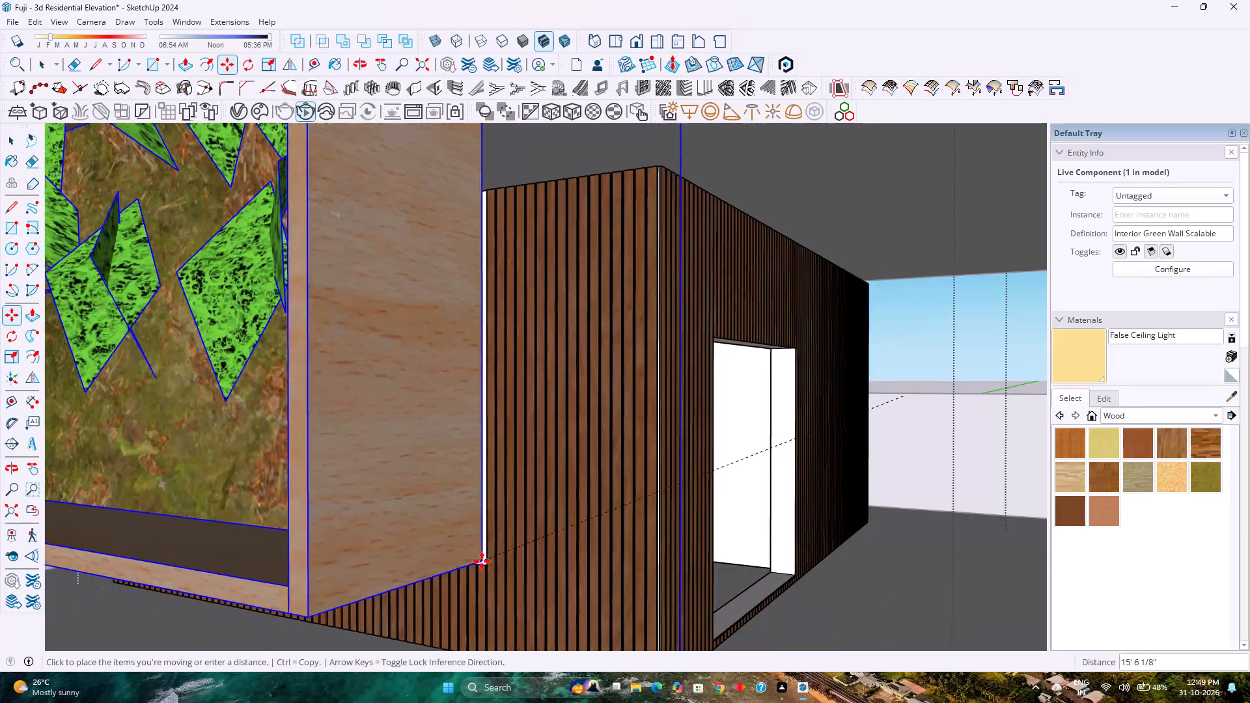
scroll(482, 561, "up", 10)
middle_click_drag(523, 561, 403, 555)
scroll(446, 547, "up", 3)
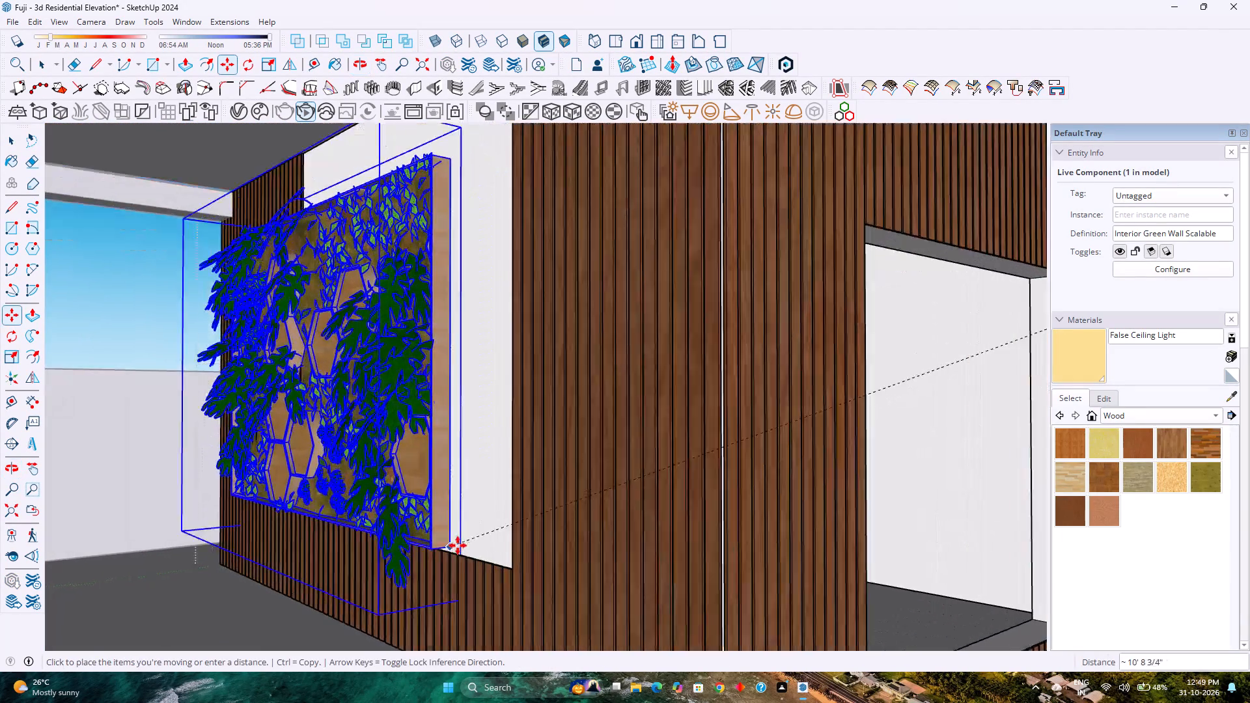
scroll(458, 545, "up", 1)
left_click(514, 572)
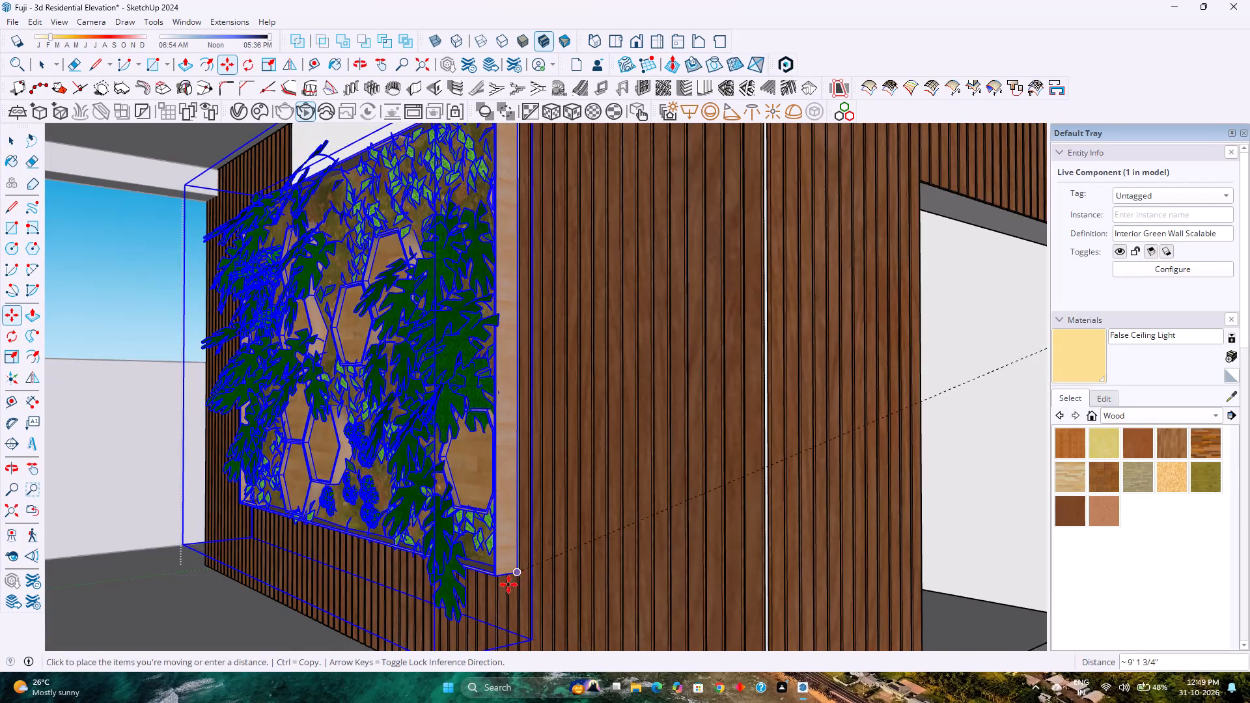
Move the green wall about 1/2" along the green axis to seat it against the white panel behind the slats.
scroll(508, 585, "up", 4)
scroll(508, 585, "up", 19)
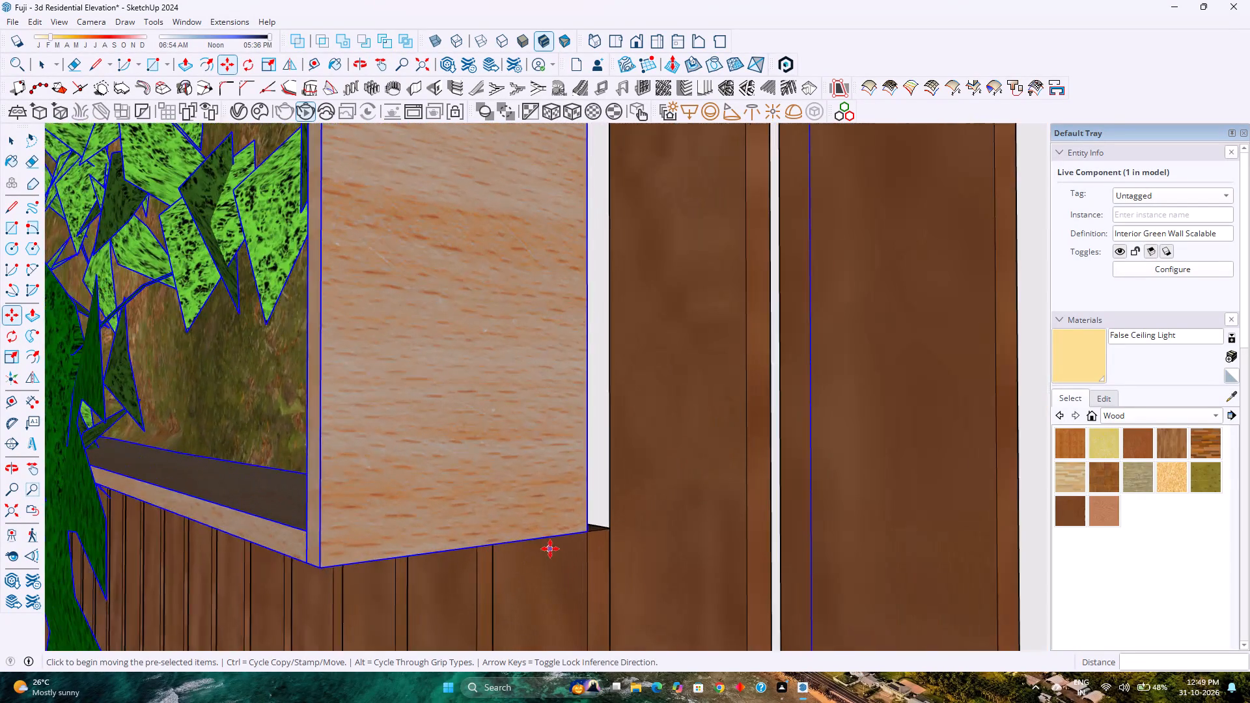
middle_click_drag(550, 549, 529, 640)
left_click(584, 551)
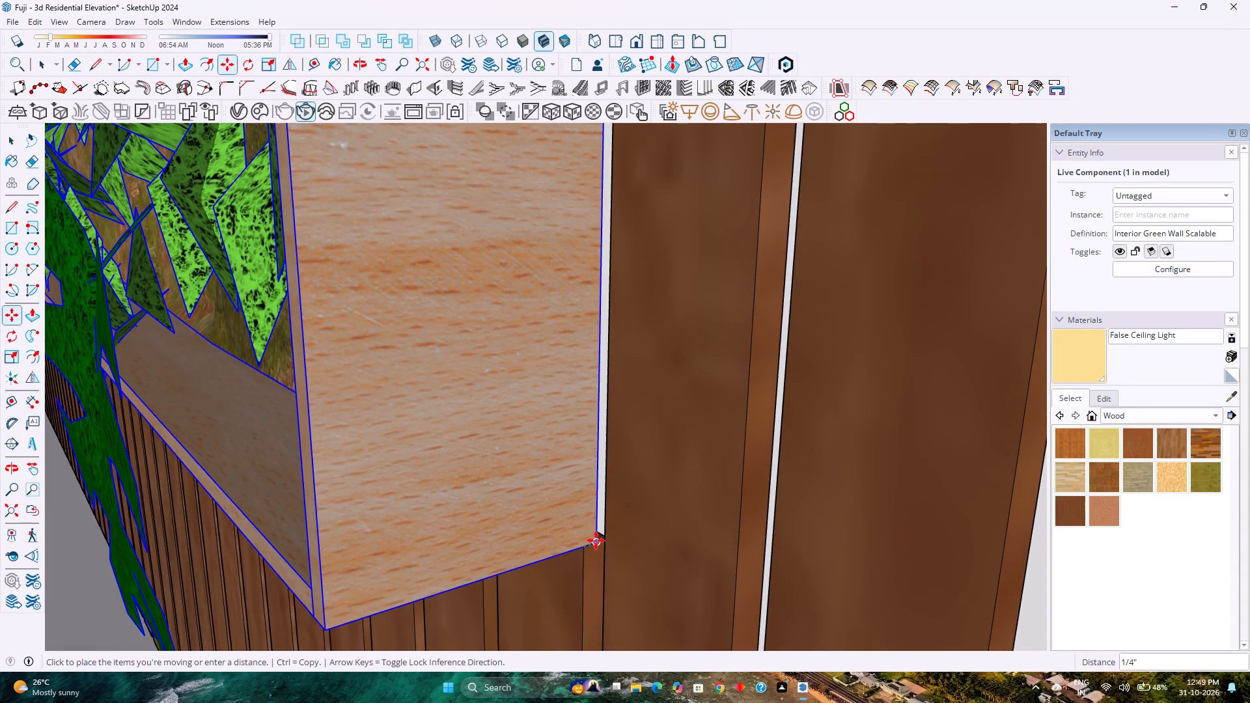
key("Left")
scroll(604, 540, "up", 2)
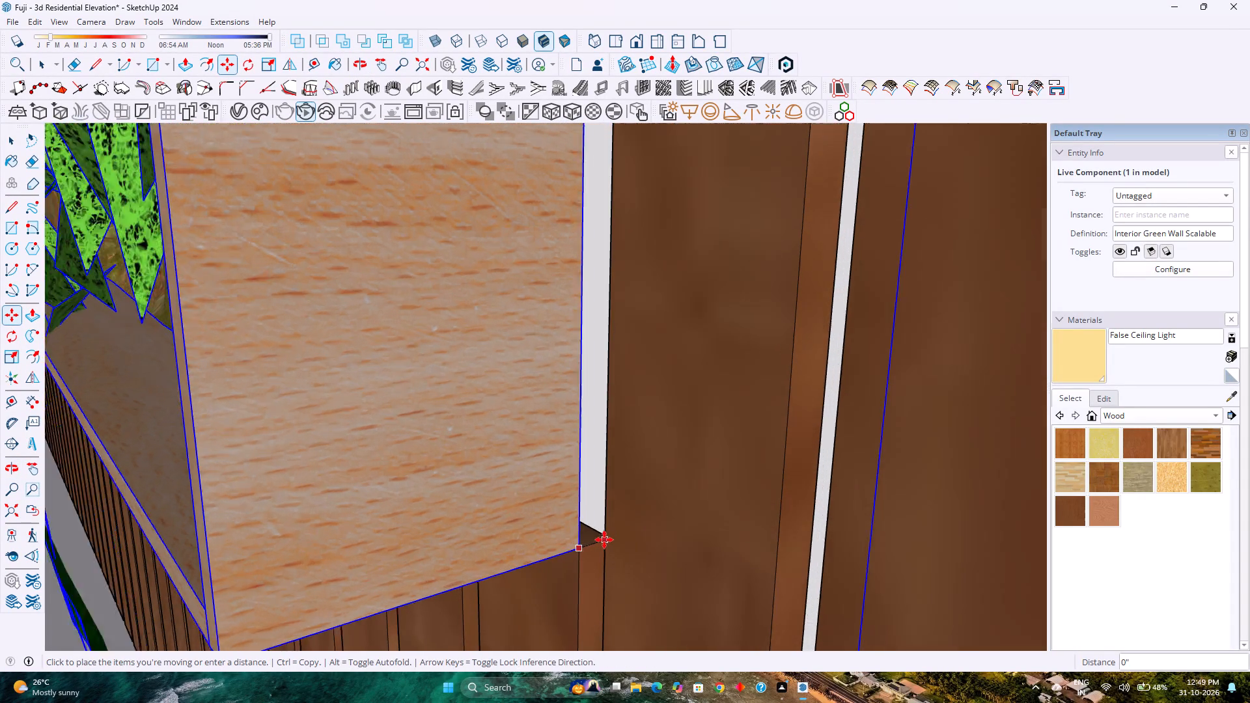
scroll(604, 540, "up", 6)
middle_click_drag(603, 540, 705, 583)
scroll(633, 537, "up", 4)
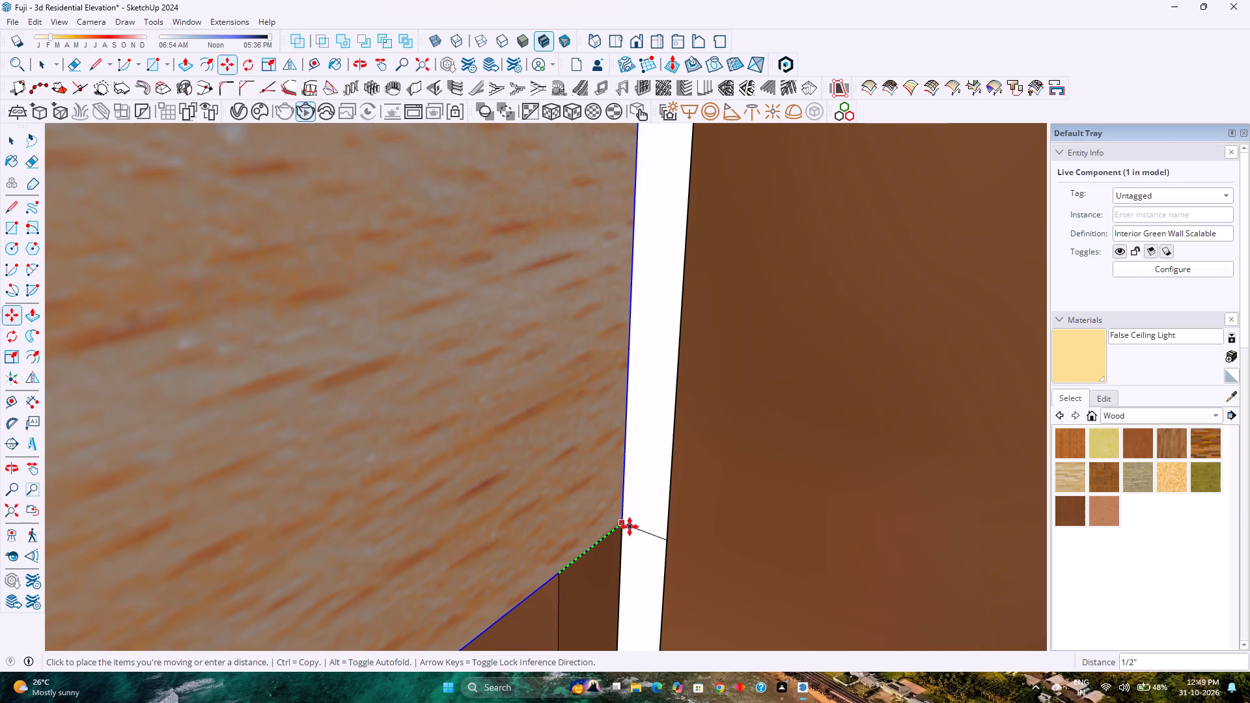
left_click(628, 522)
Move the green wall about 1/2" along the red axis to meet the slatted side edge of the panel opening.
scroll(626, 531, "down", 5)
middle_click_drag(619, 539, 717, 559)
middle_click(717, 559)
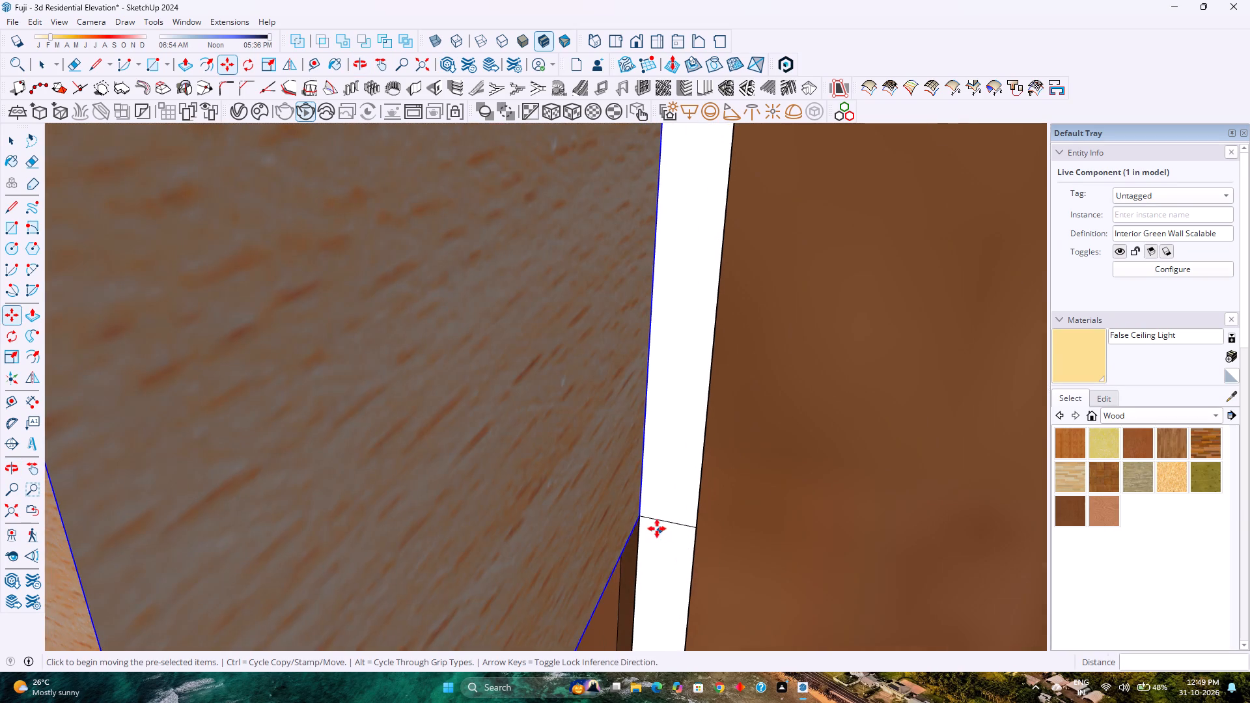
left_click(643, 519)
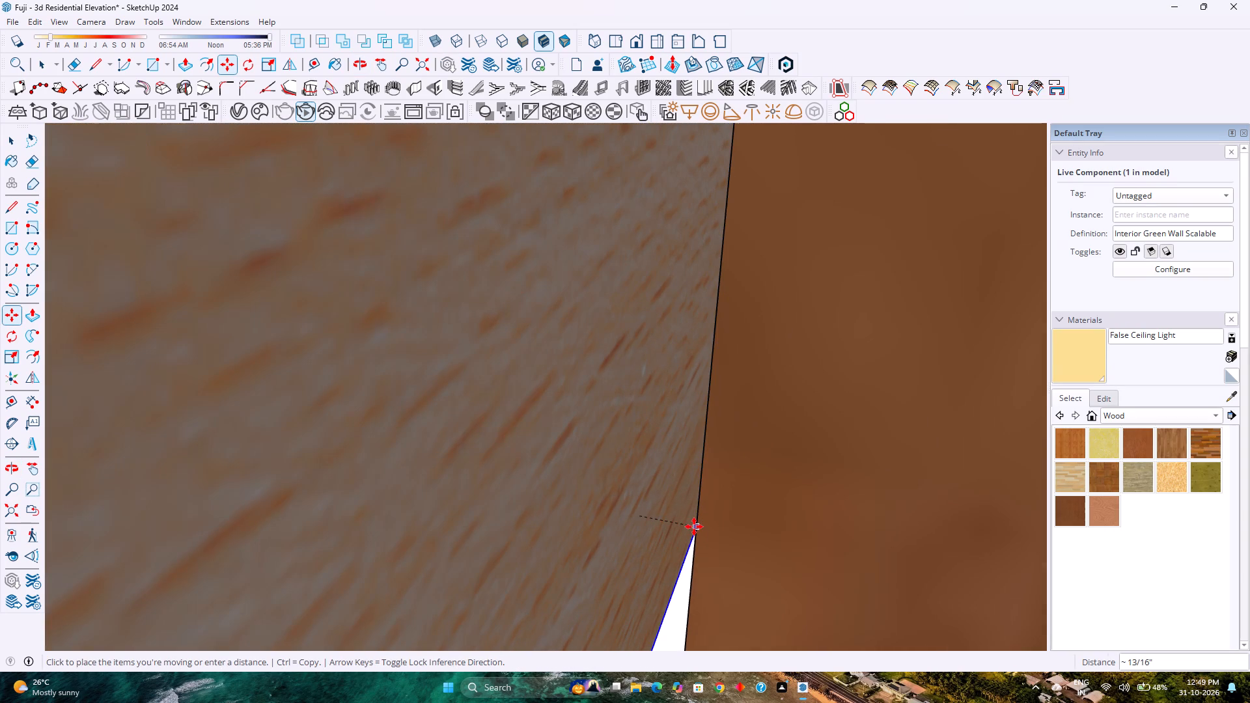
key("Right")
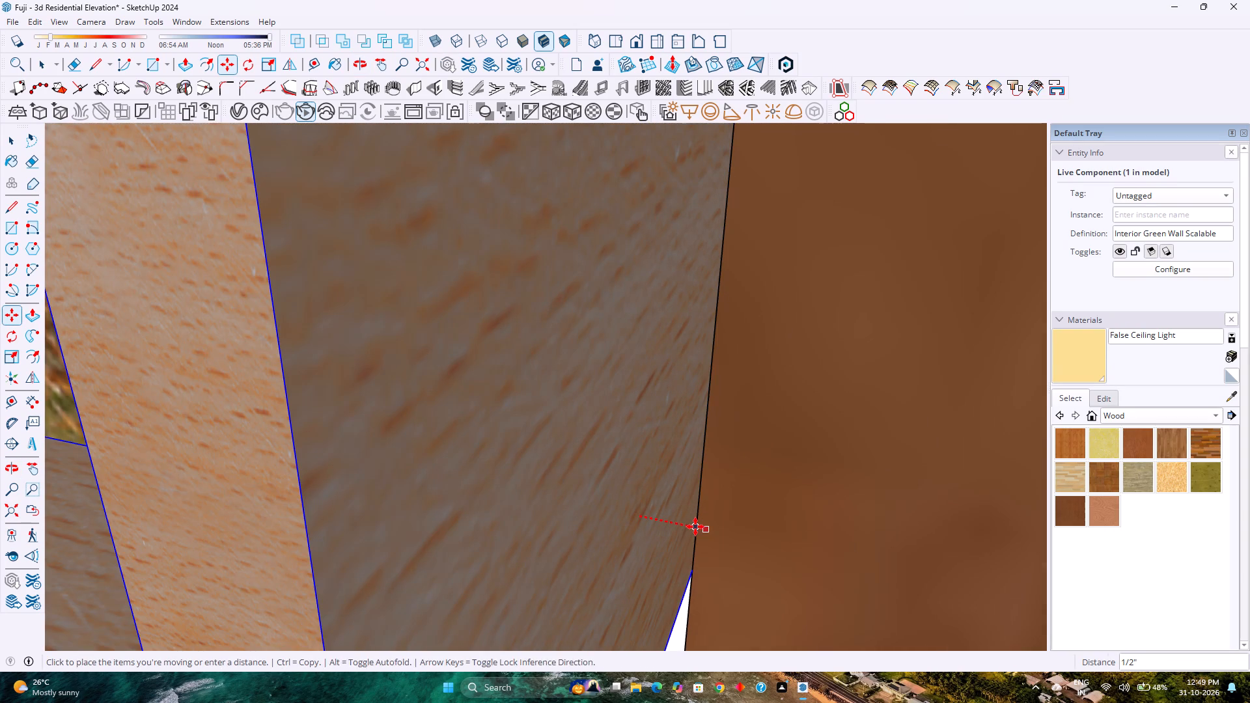
left_click(695, 527)
Check how the green wall fits the slatted room's white panel opening from the whole-house, front and side views.
scroll(695, 527, "down", 20)
scroll(695, 527, "down", 6)
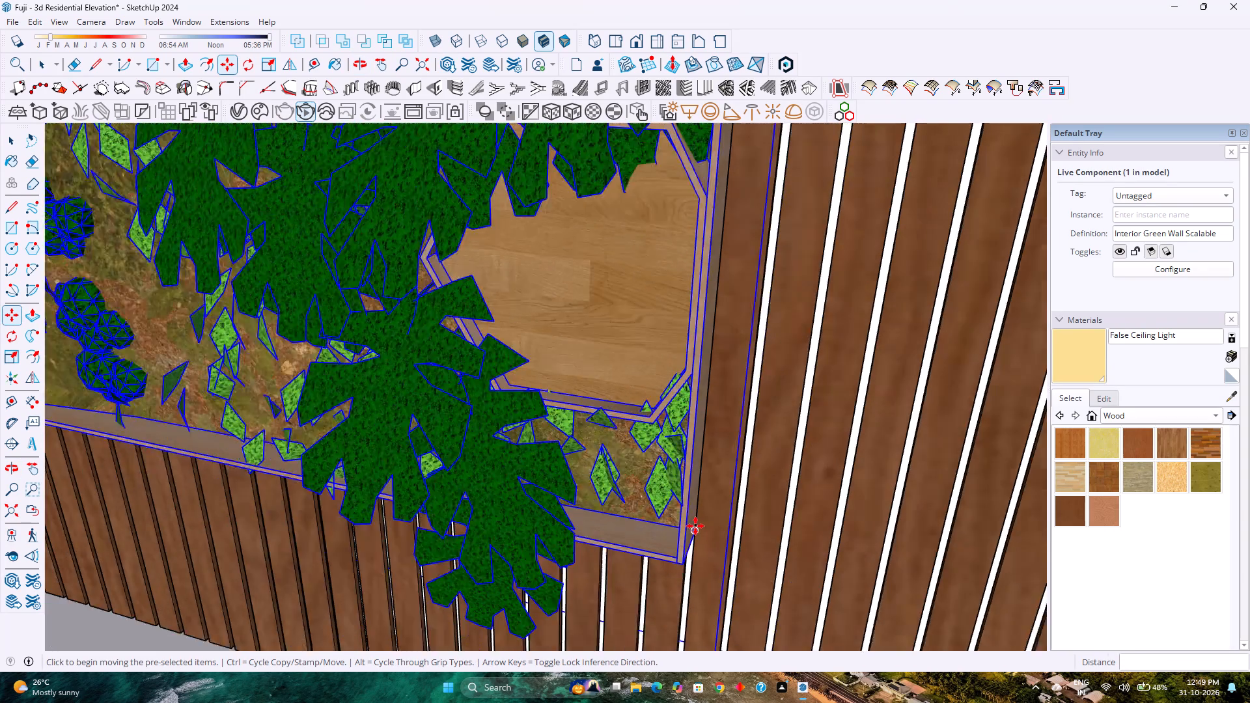
scroll(695, 526, "down", 20)
scroll(695, 526, "down", 1)
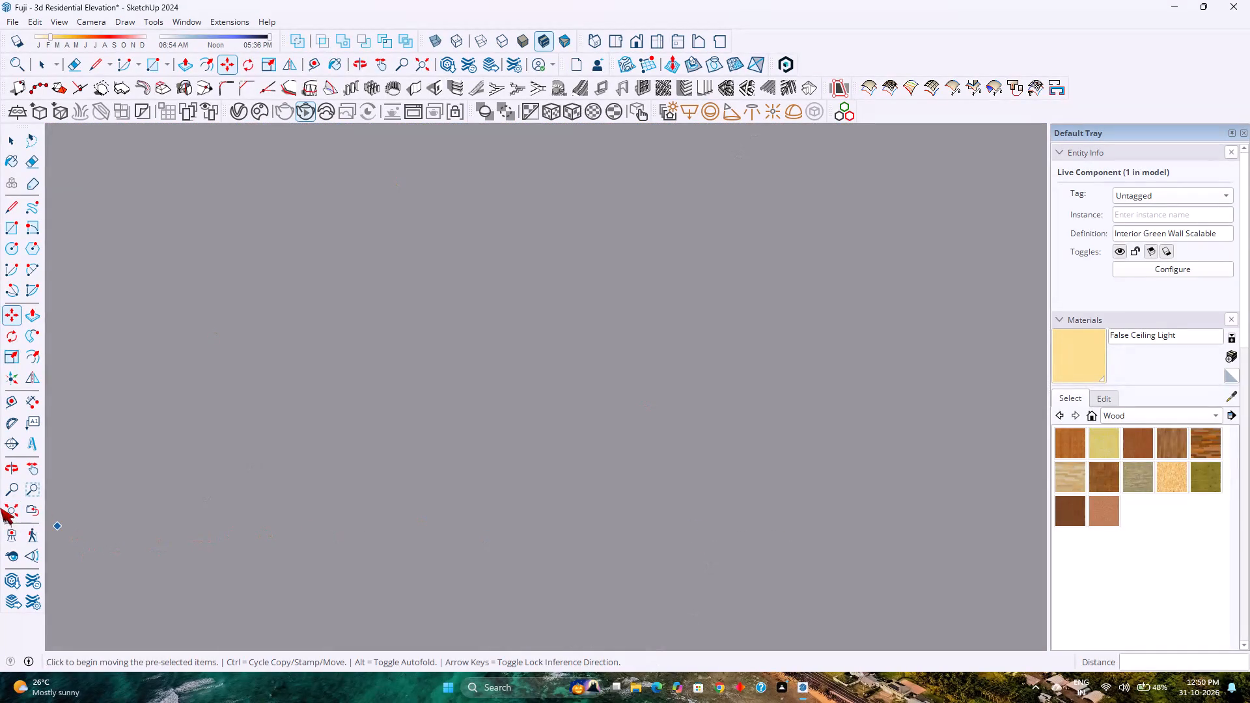
left_click(0, 507)
left_click(14, 511)
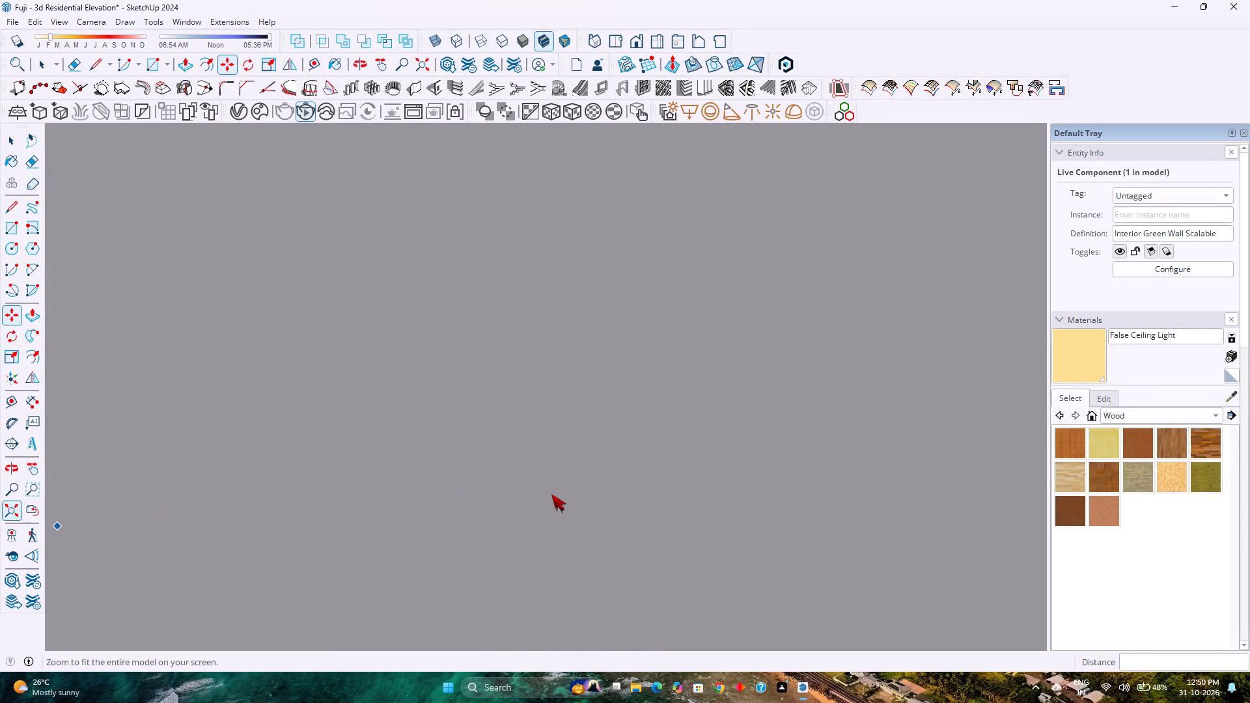
middle_click_drag(621, 475, 550, 358)
scroll(488, 459, "up", 8)
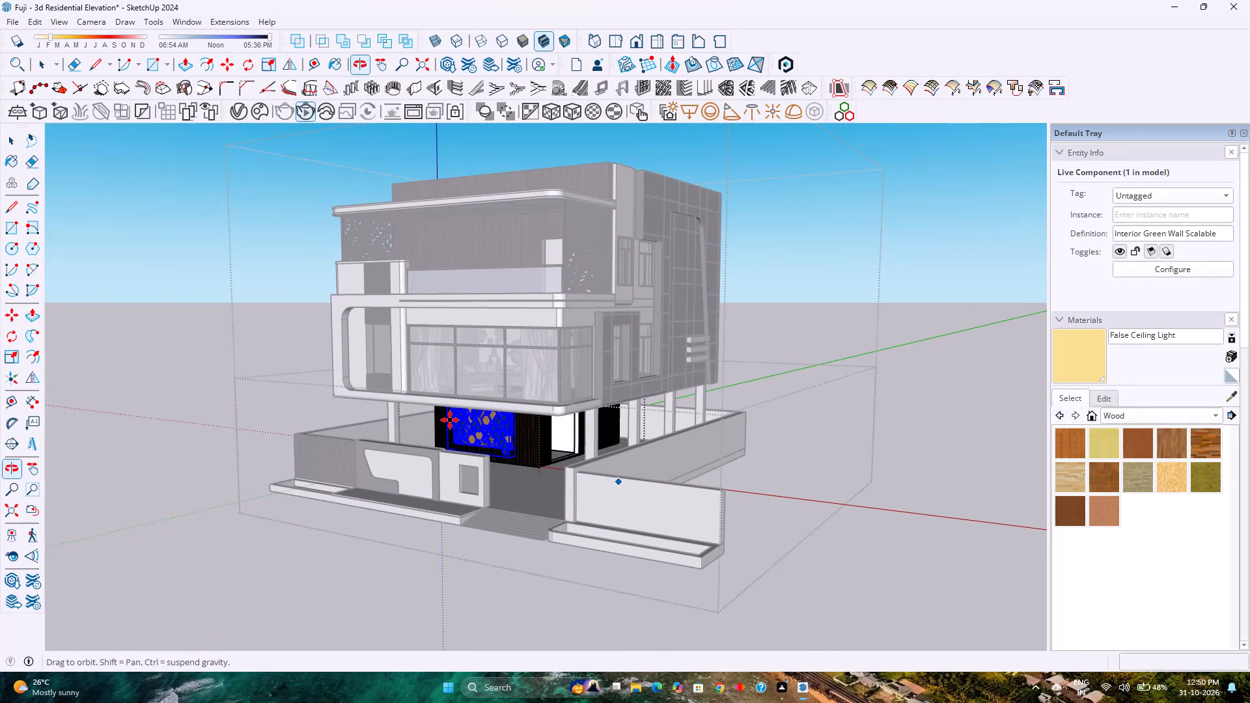
scroll(450, 420, "up", 15)
scroll(516, 378, "down", 4)
scroll(516, 378, "up", 4)
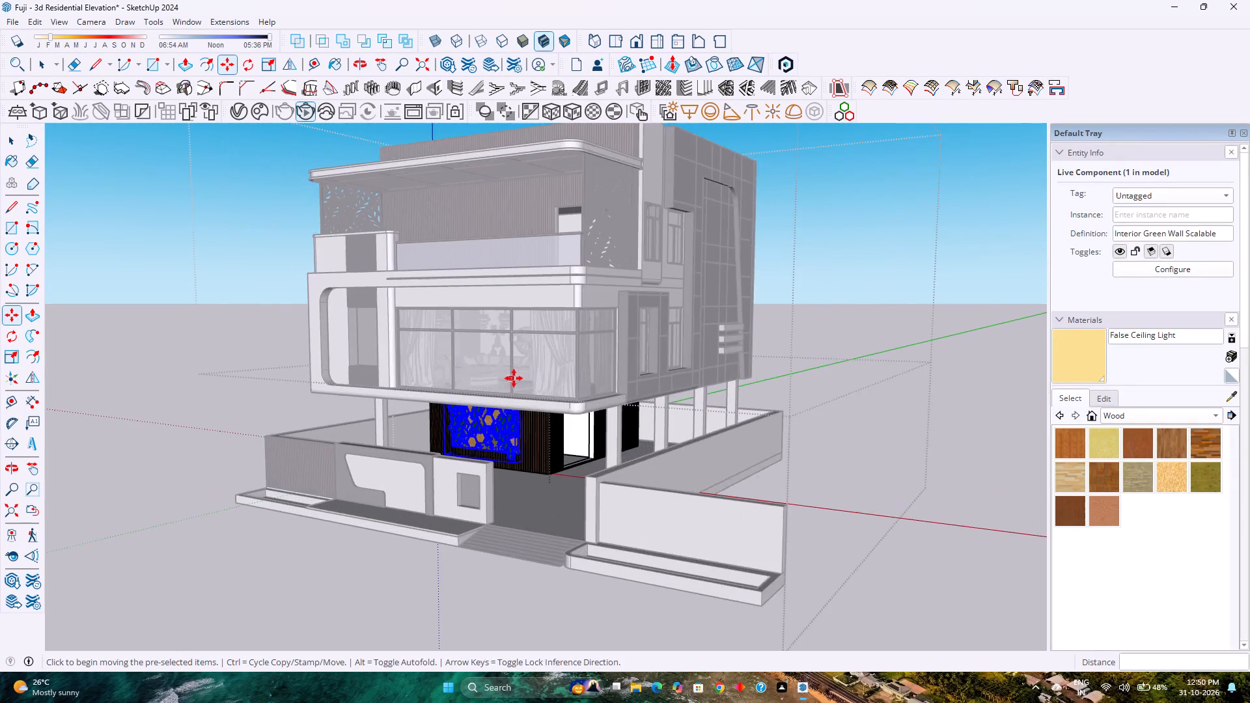
scroll(508, 383, "up", 15)
middle_click_drag(425, 435, 629, 439)
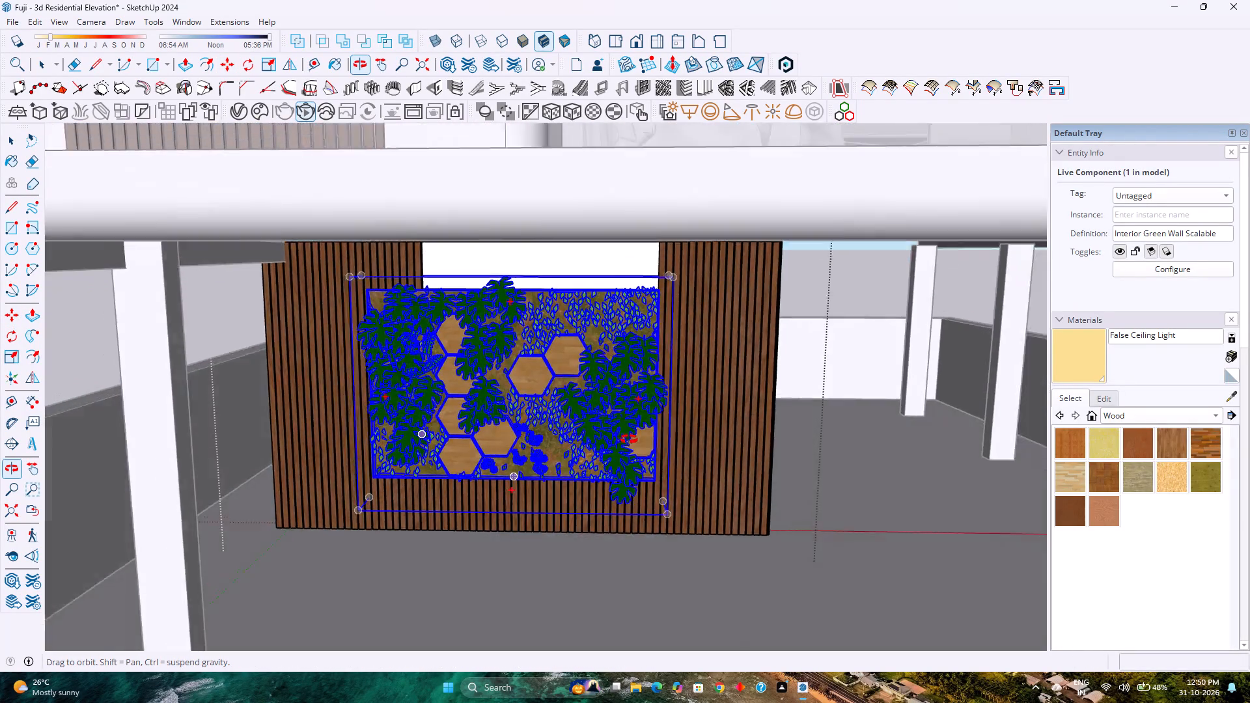
middle_click_drag(629, 439, 785, 424)
scroll(307, 372, "up", 9)
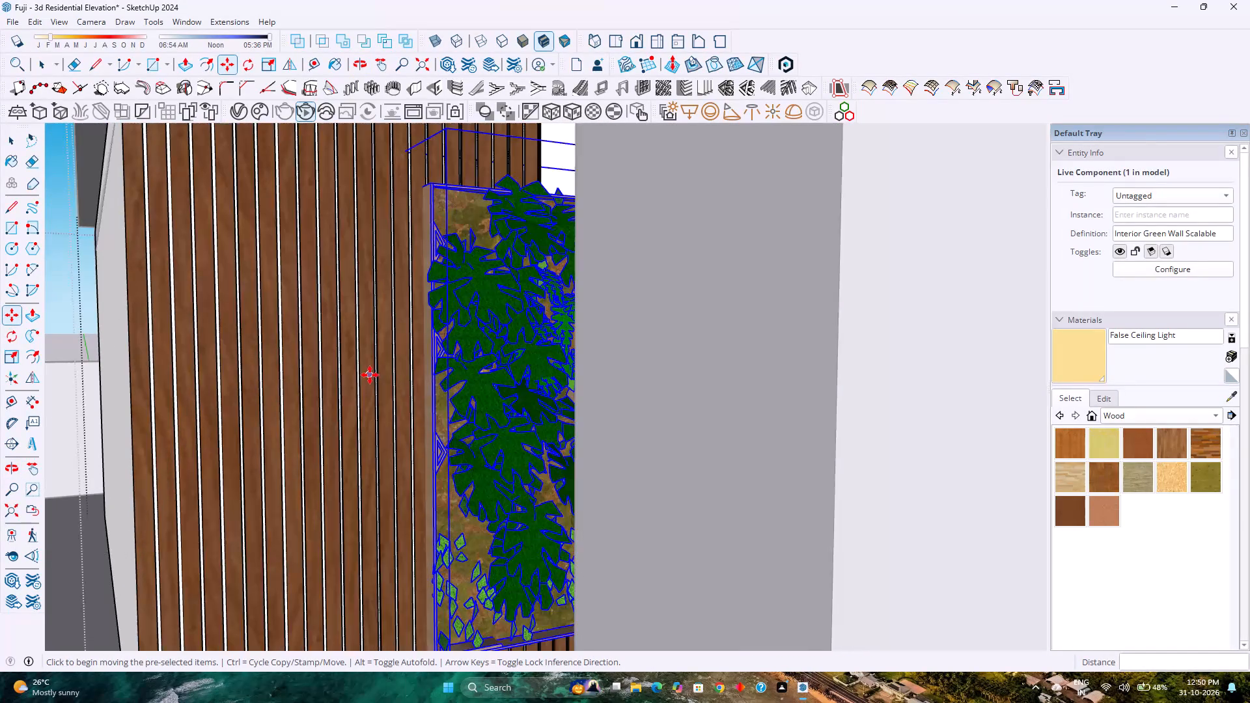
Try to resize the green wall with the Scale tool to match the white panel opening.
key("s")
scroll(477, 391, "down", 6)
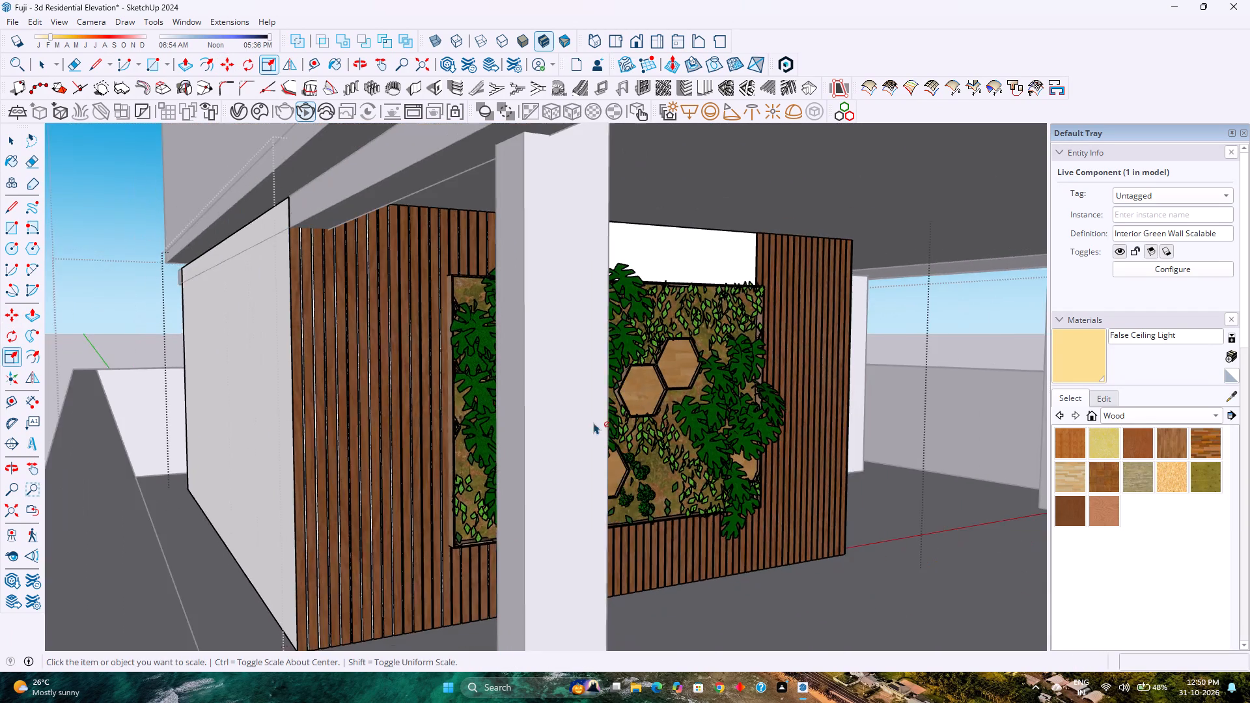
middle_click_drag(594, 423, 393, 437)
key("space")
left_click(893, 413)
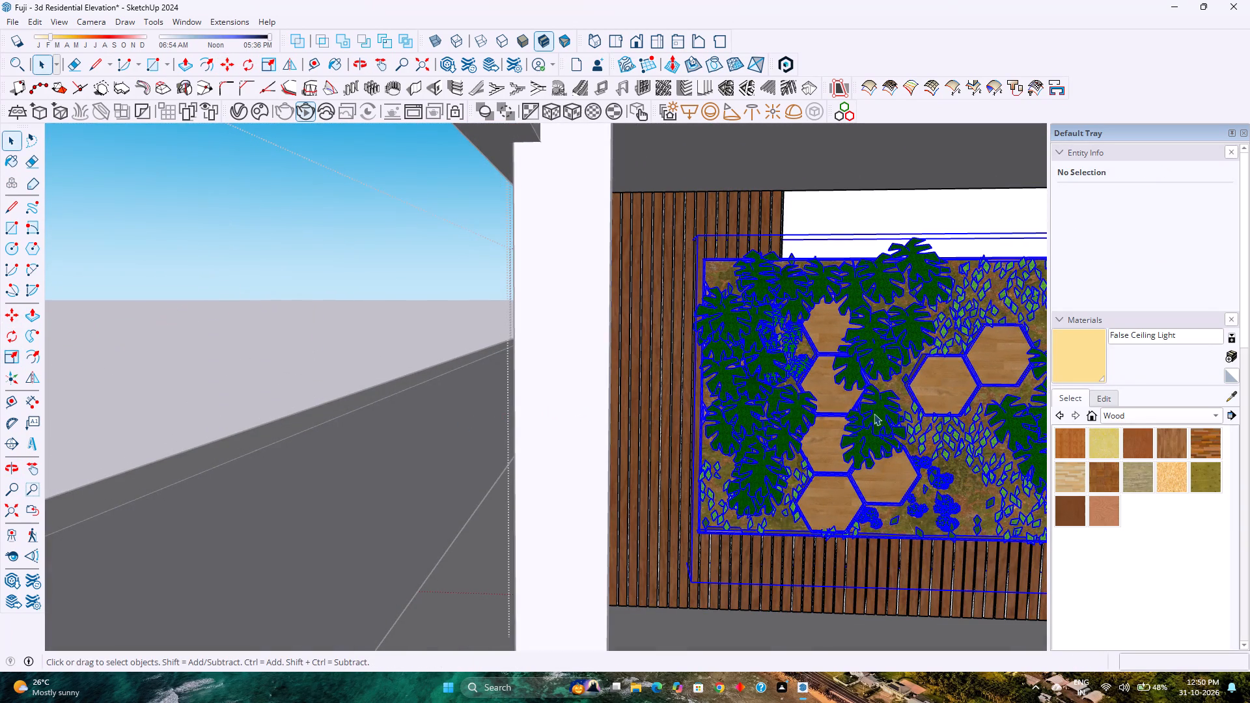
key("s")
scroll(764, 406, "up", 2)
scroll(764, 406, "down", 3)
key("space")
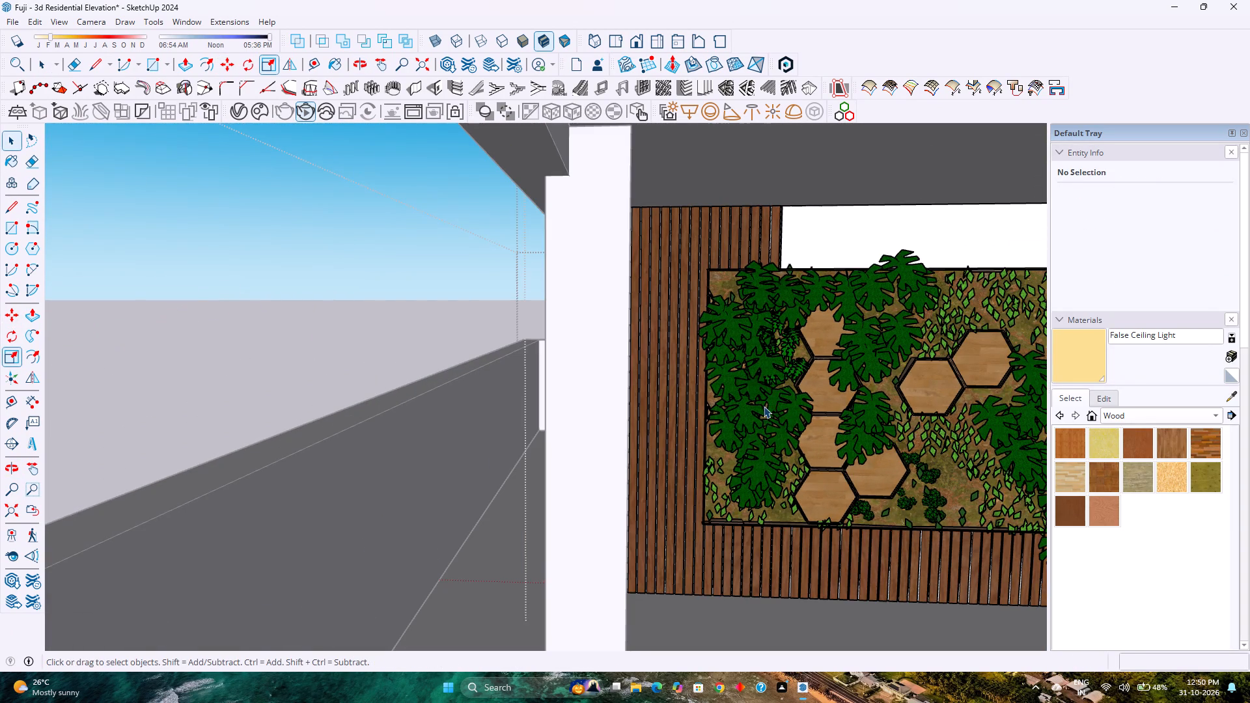
Open the configuration options of the Interior Green Wall live component.
double_click(764, 406)
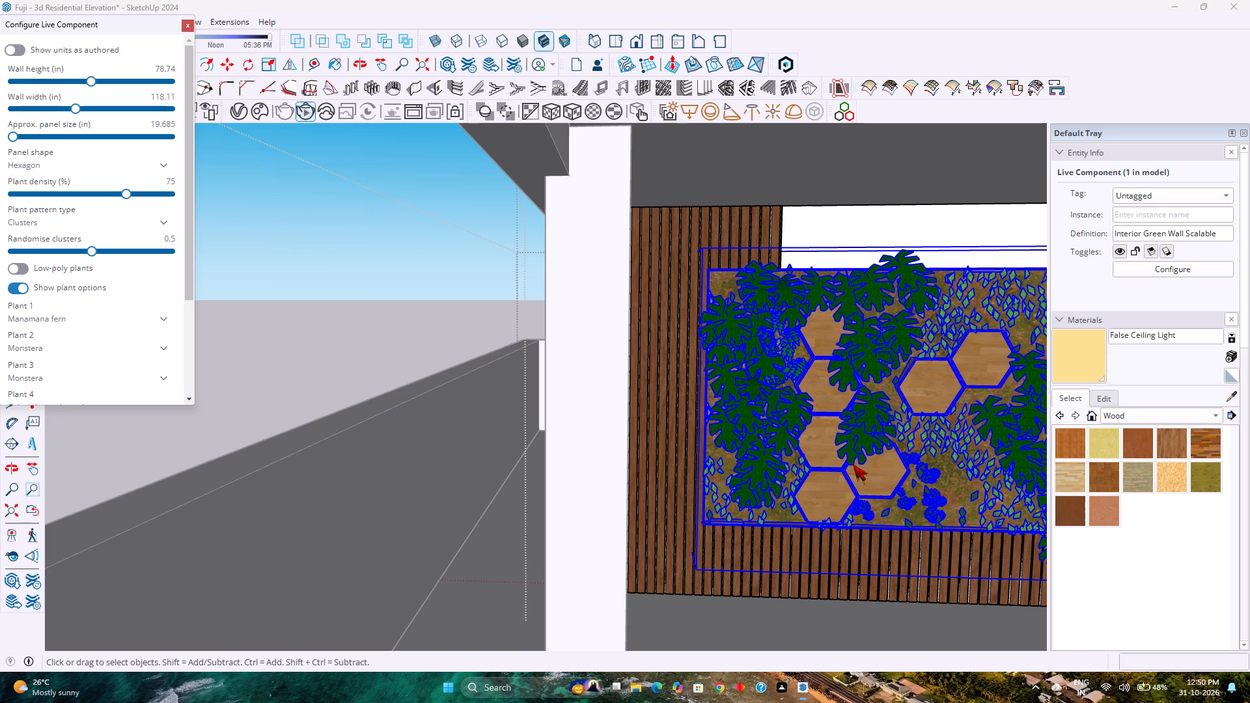
double_click(790, 485)
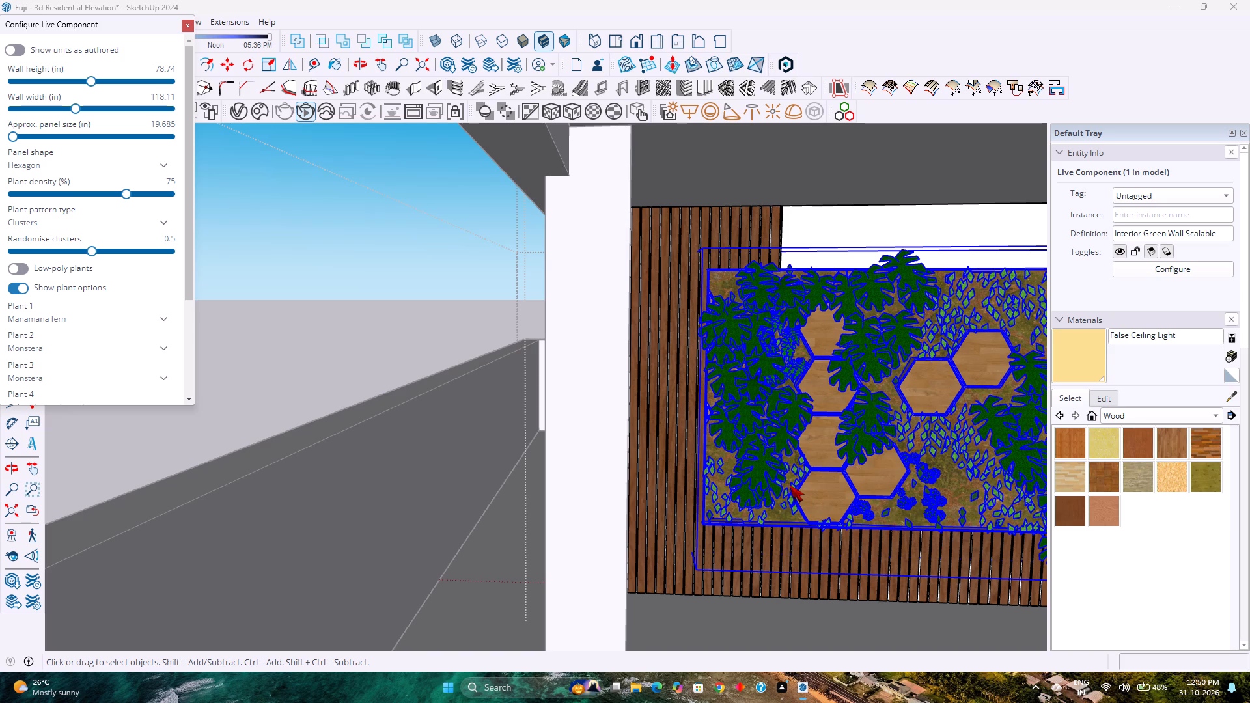
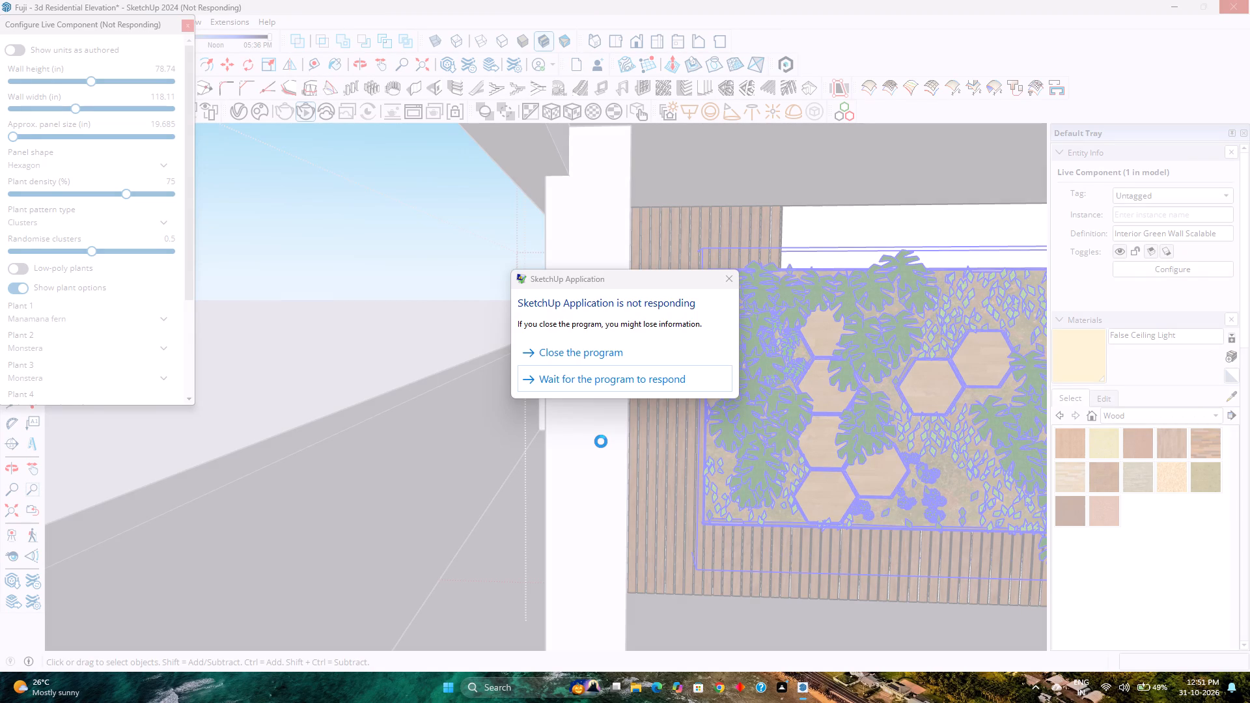
Wait for the unresponsive program to recover and delete the Interior Green Wall live component from the slatted room's white panel.
left_click(676, 380)
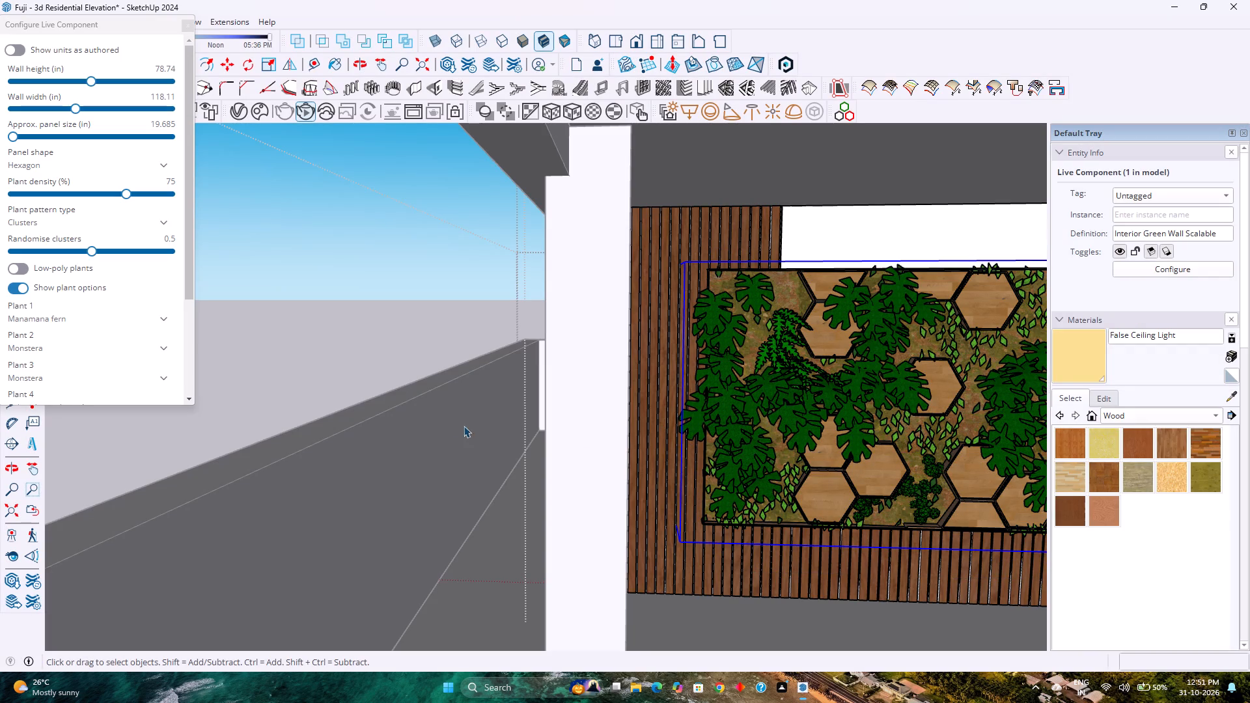
left_click_drag(165, 49, 188, 143)
left_click(148, 111)
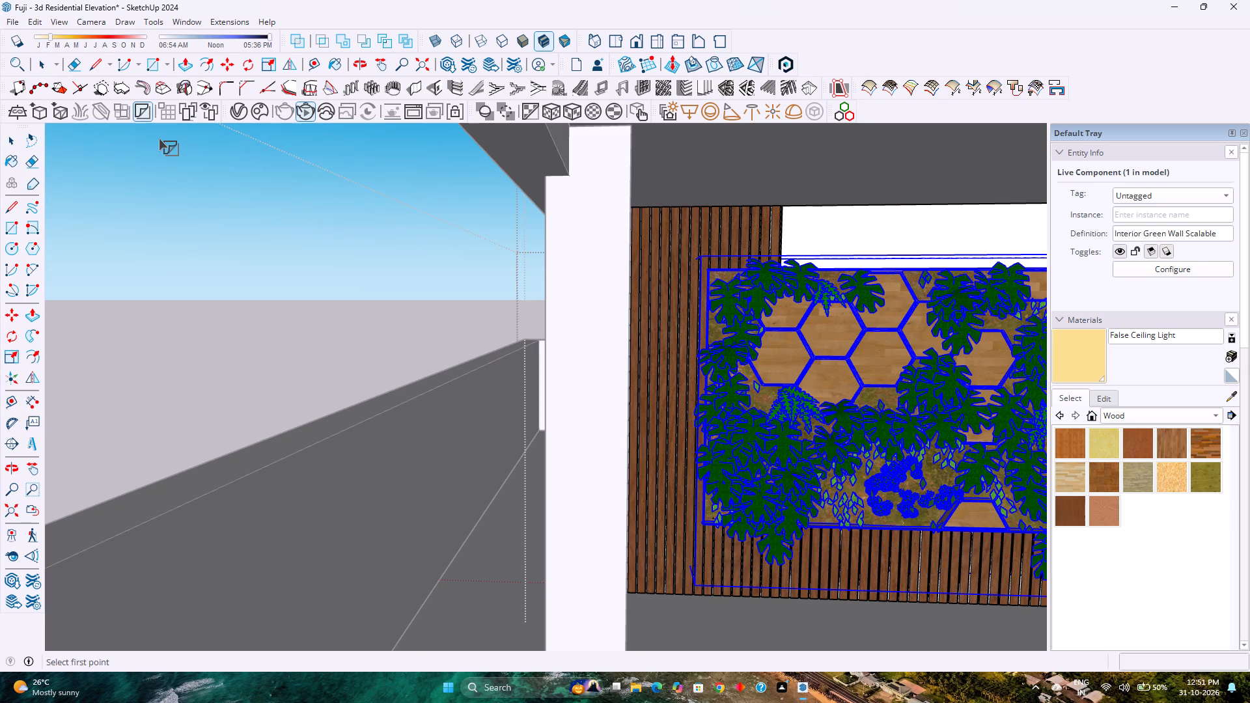
key("Delete")
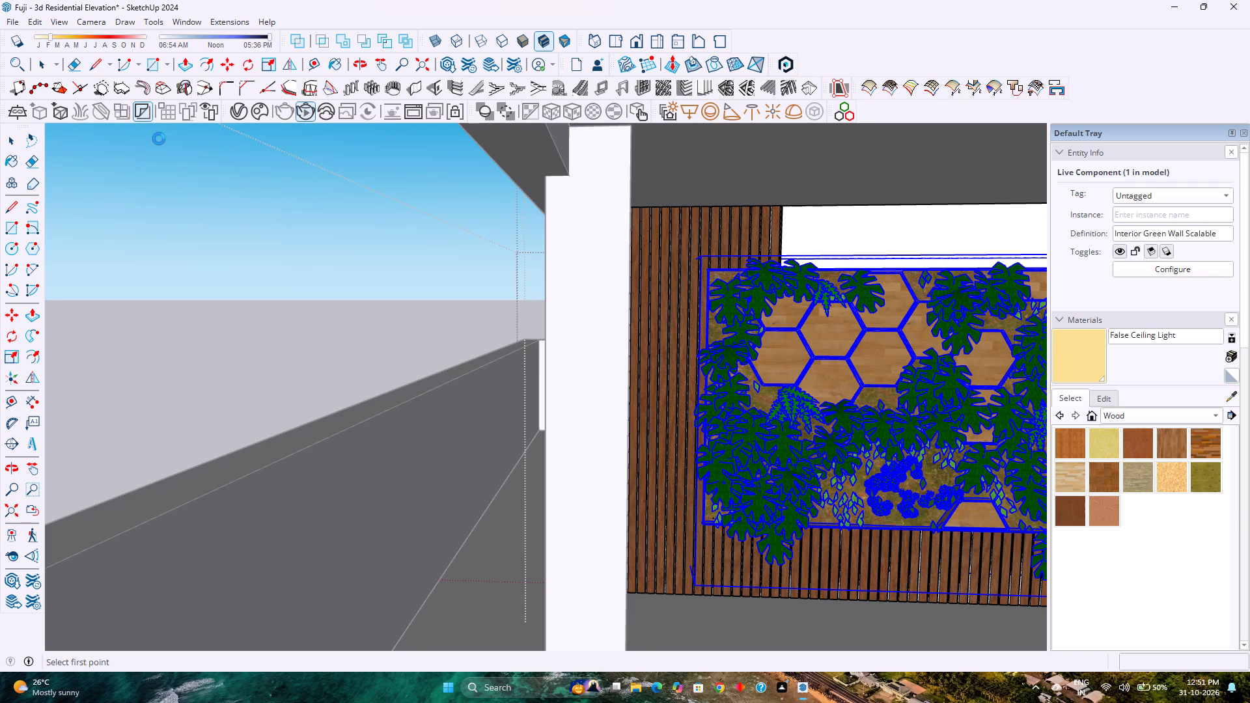
Open the 3D Warehouse model library.
left_click(182, 21)
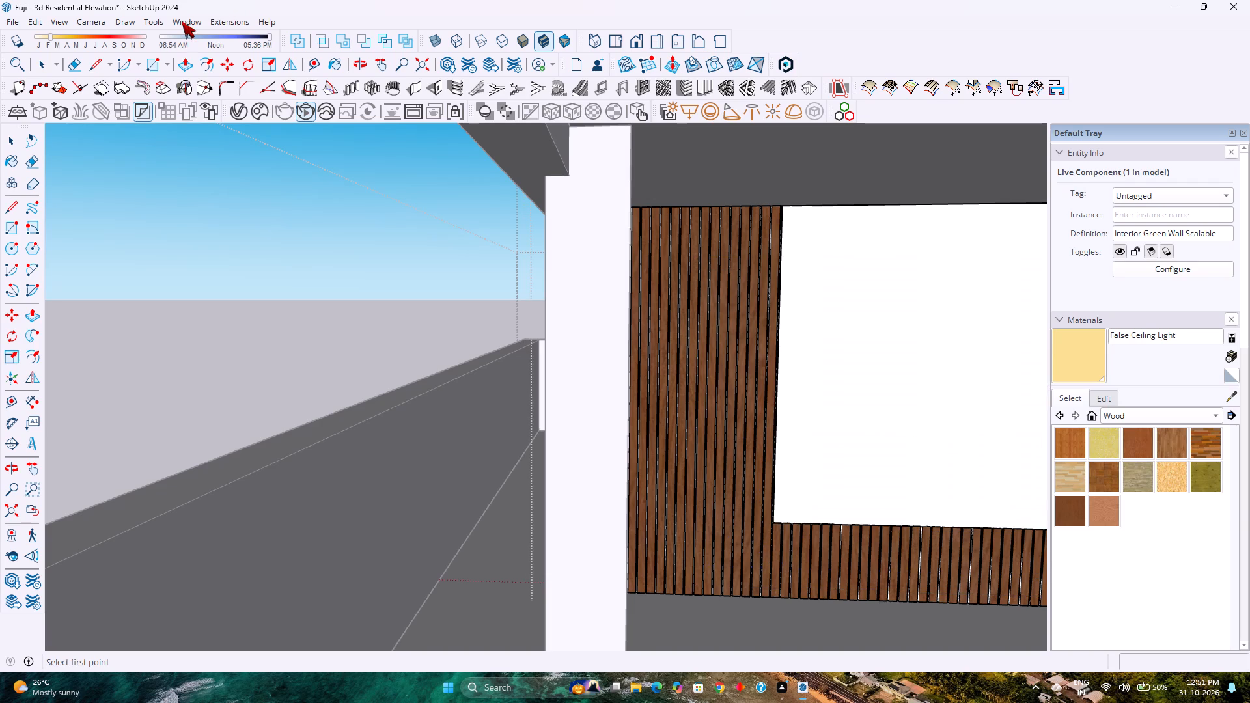
double_click(353, 19)
left_click(197, 15)
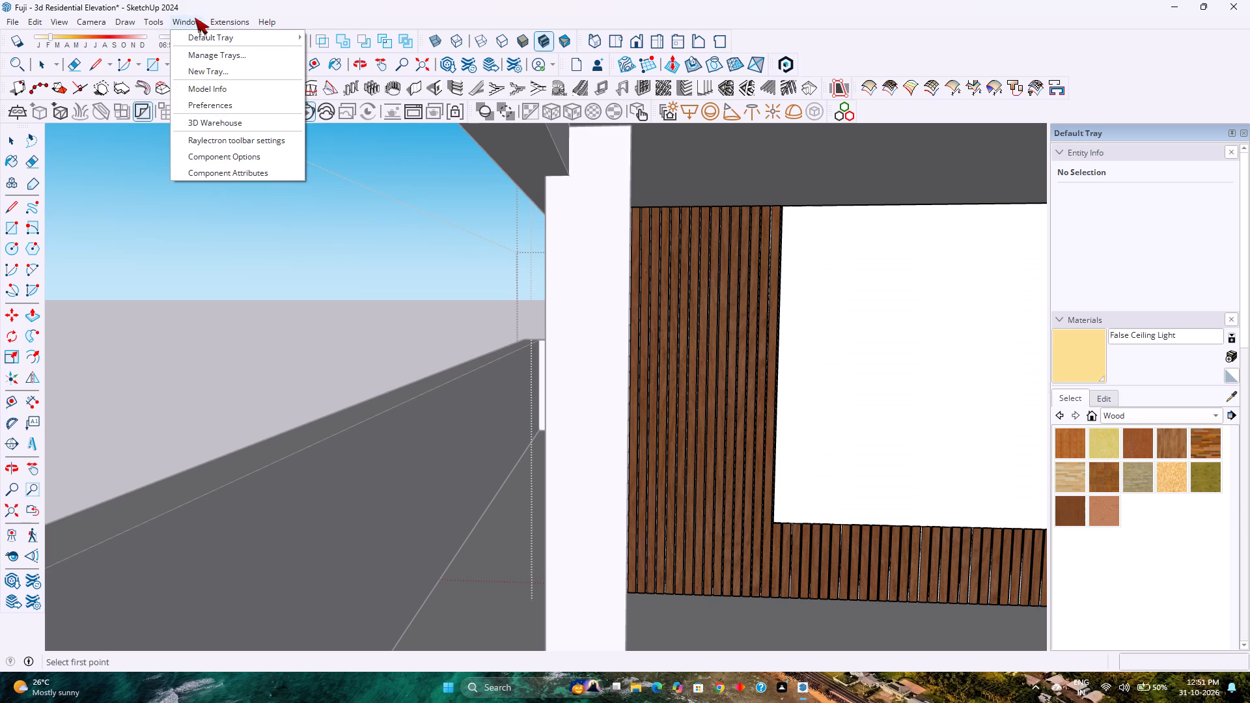
left_click(232, 122)
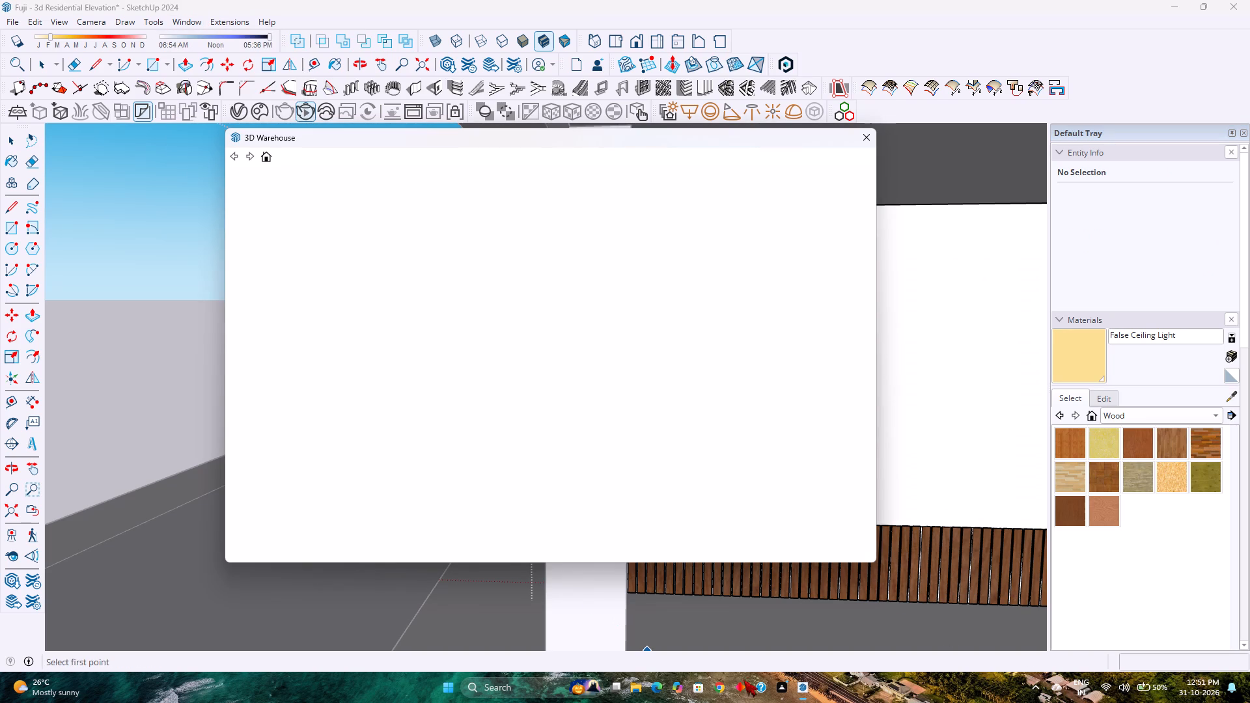
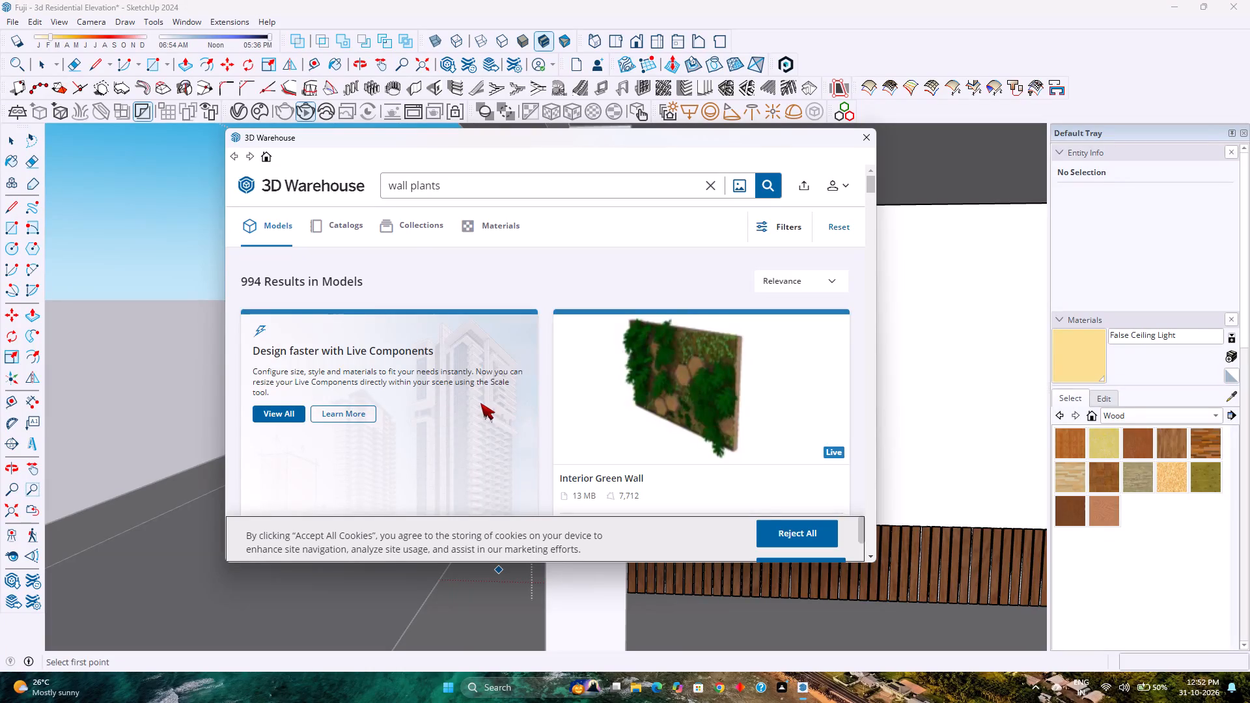
Browse the wall plants results for a framed green wall that suits the slatted room's white panel.
scroll(484, 400, "down", 12)
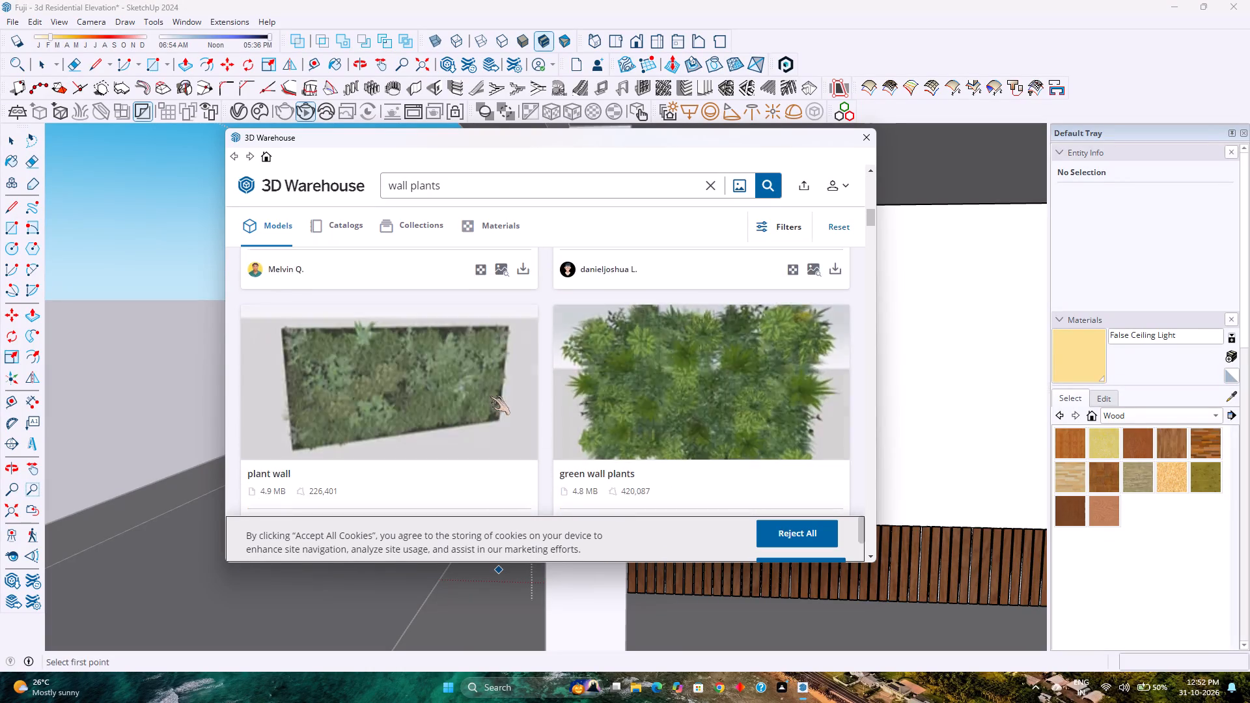
scroll(490, 396, "down", 9)
scroll(490, 396, "up", 1)
scroll(490, 396, "down", 10)
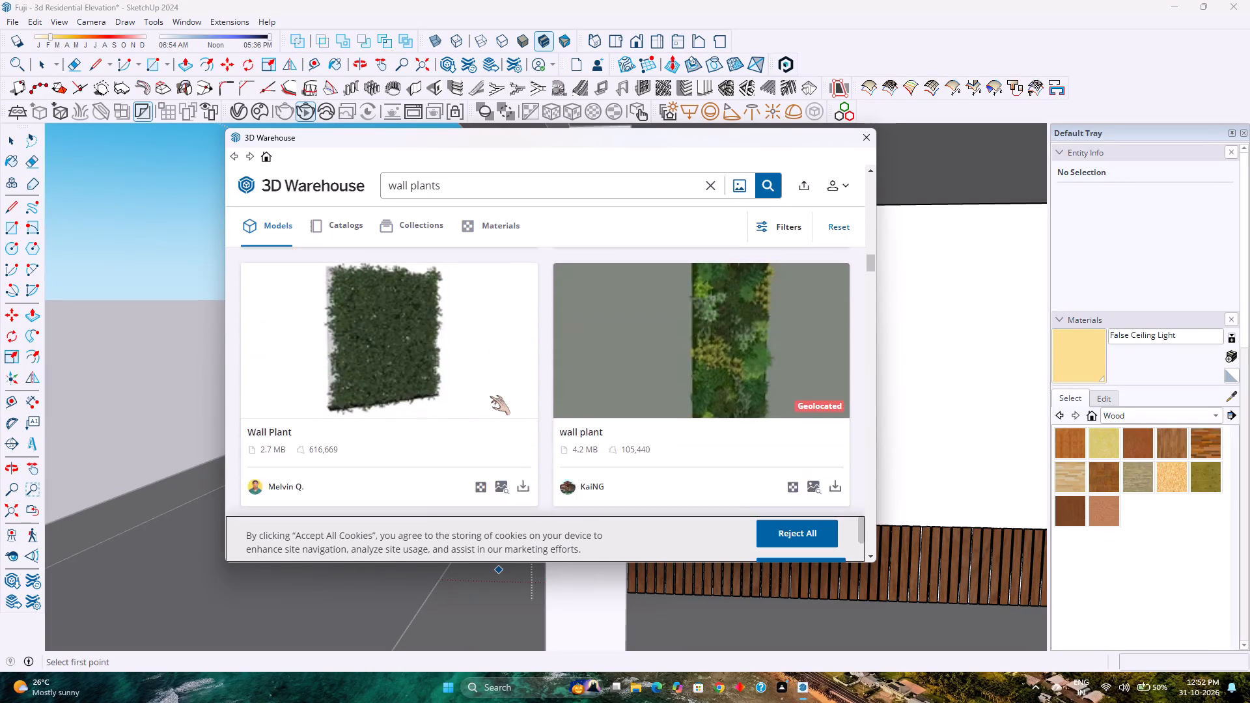
scroll(490, 396, "down", 14)
scroll(492, 406, "up", 1)
scroll(492, 406, "down", 10)
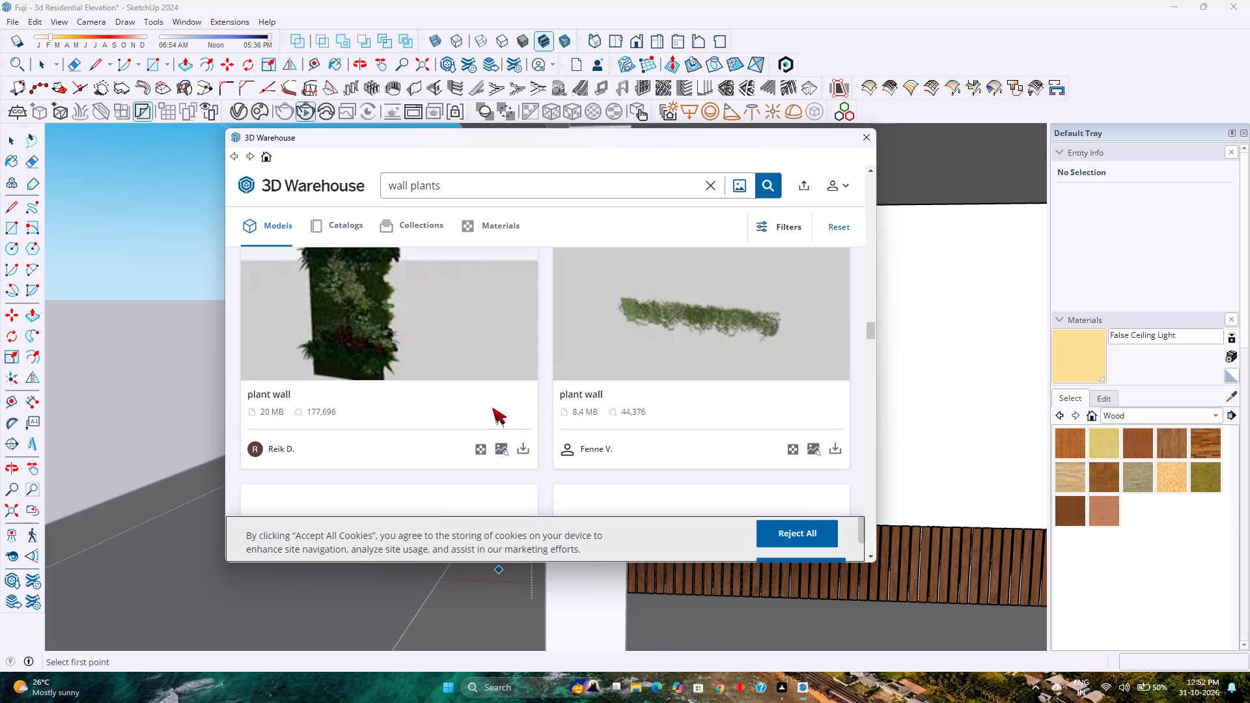
scroll(492, 407, "down", 6)
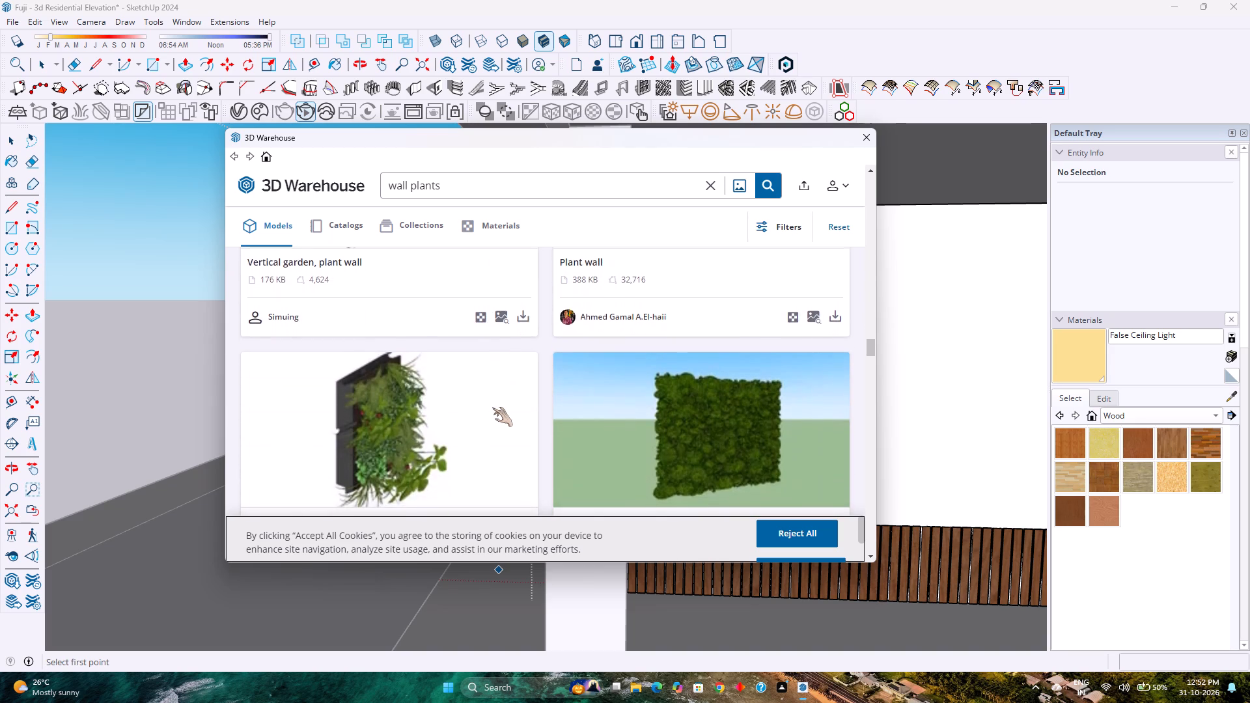
scroll(492, 407, "down", 5)
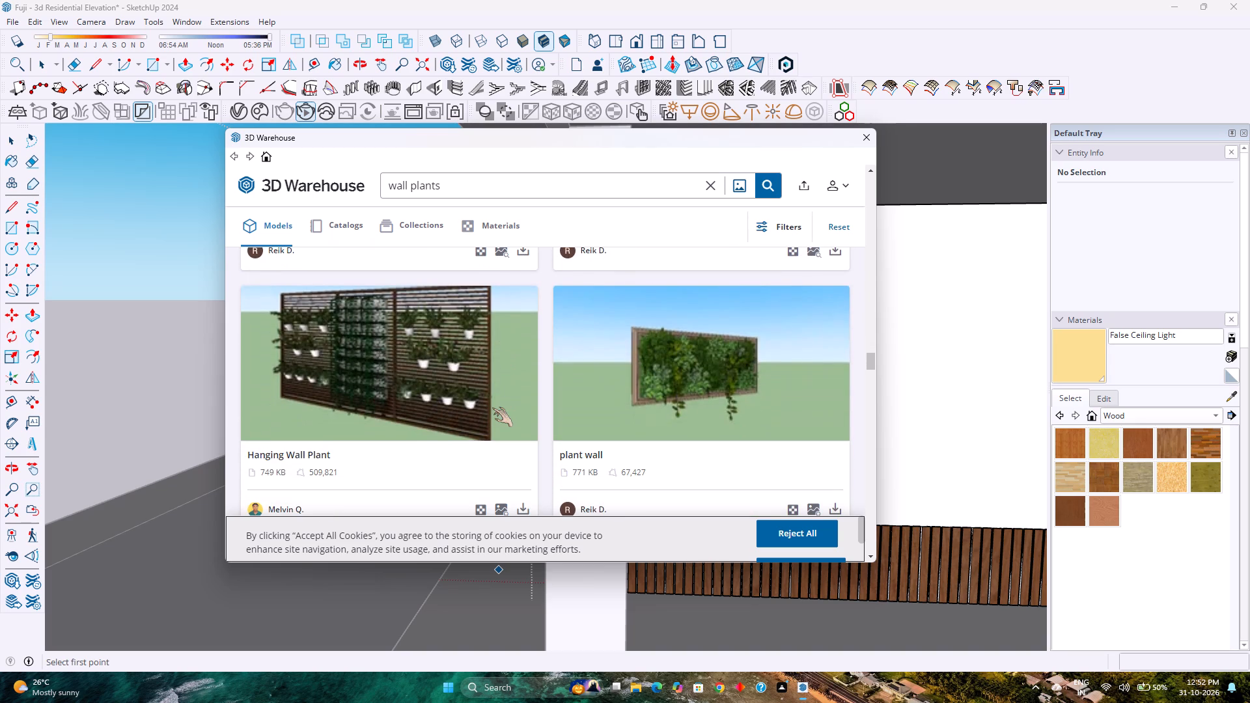
scroll(580, 425, "down", 1)
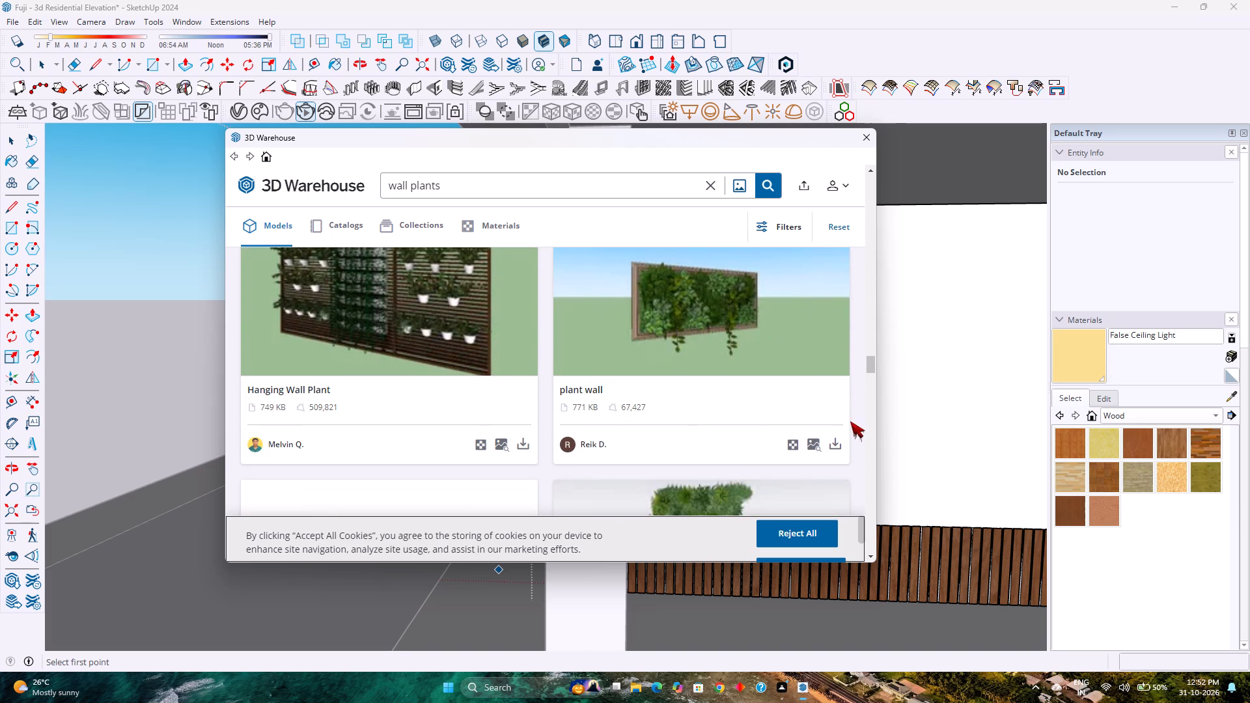
Load the framed 771 KB "plant wall" model directly into the project and place it in front of the slatted ground-floor room.
left_click(840, 448)
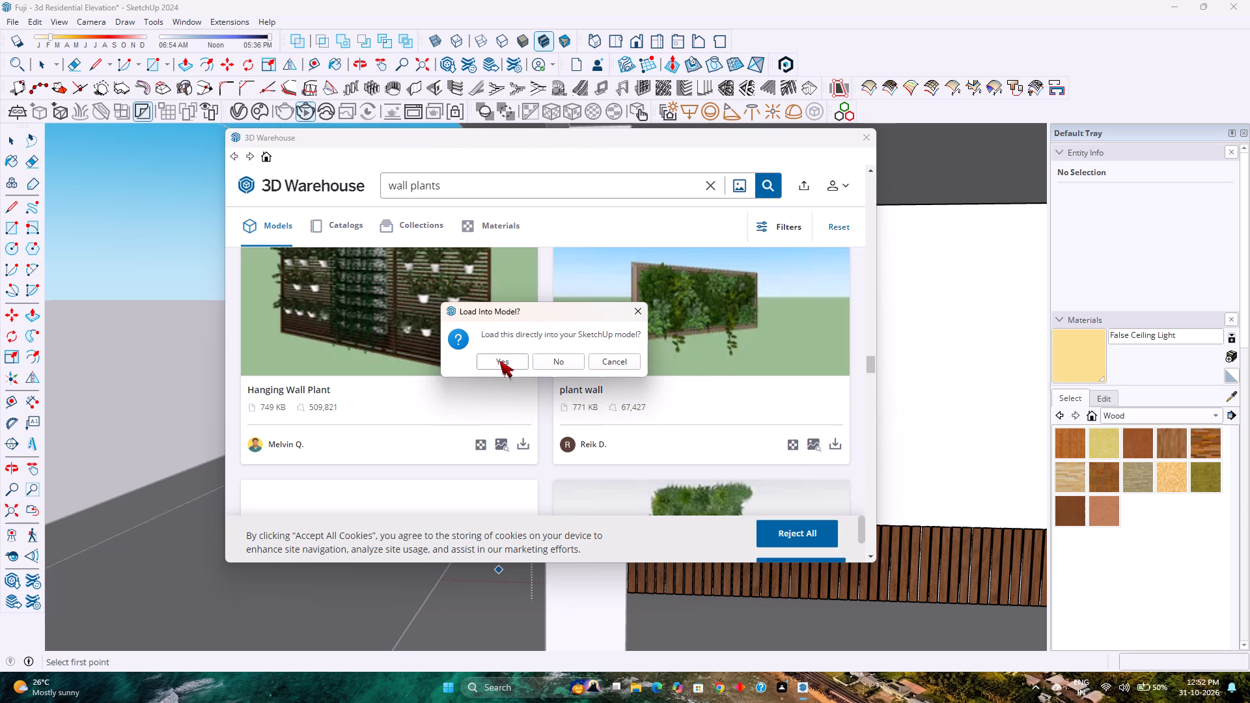
left_click(499, 361)
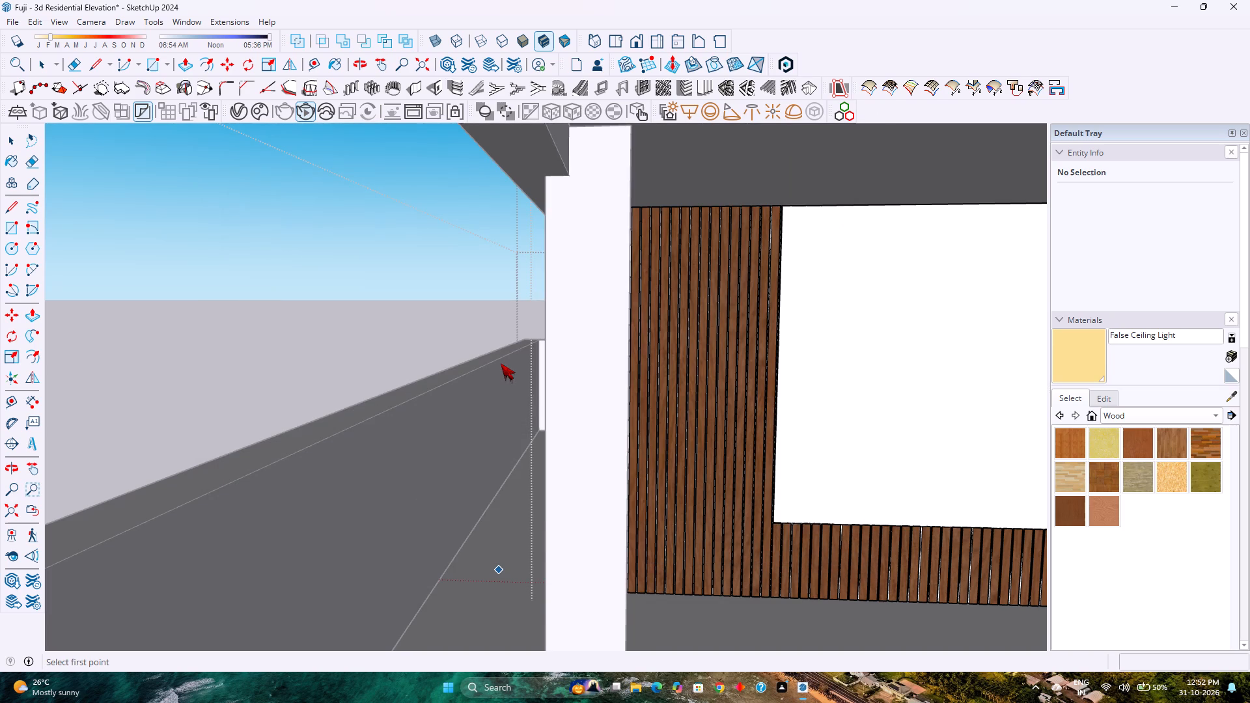
scroll(577, 330, "down", 2)
scroll(623, 371, "down", 2)
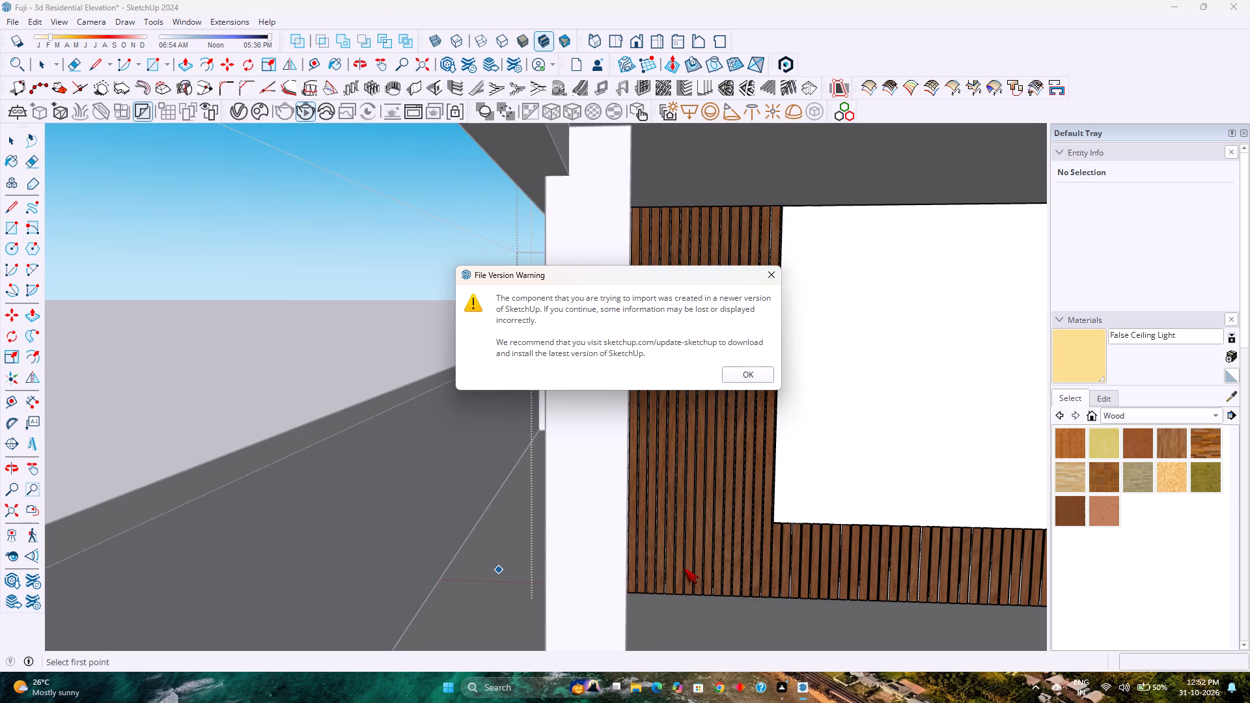
left_click(768, 374)
scroll(803, 471, "down", 4)
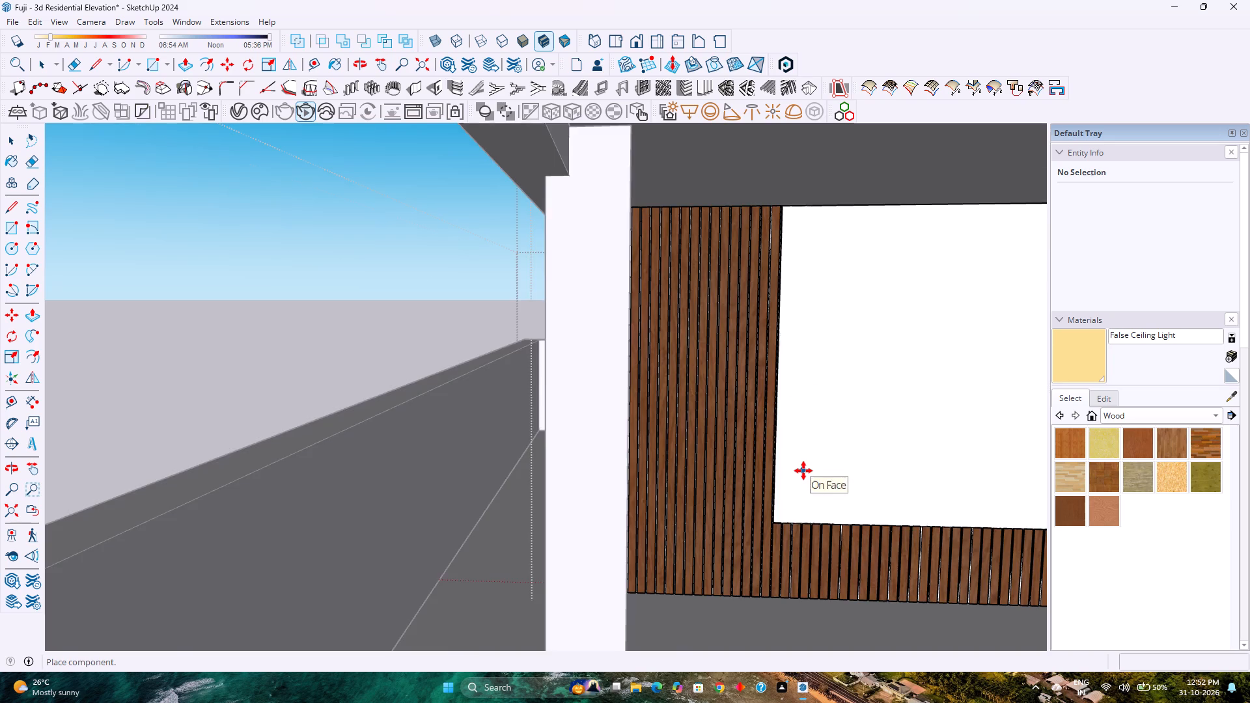
scroll(803, 473, "down", 20)
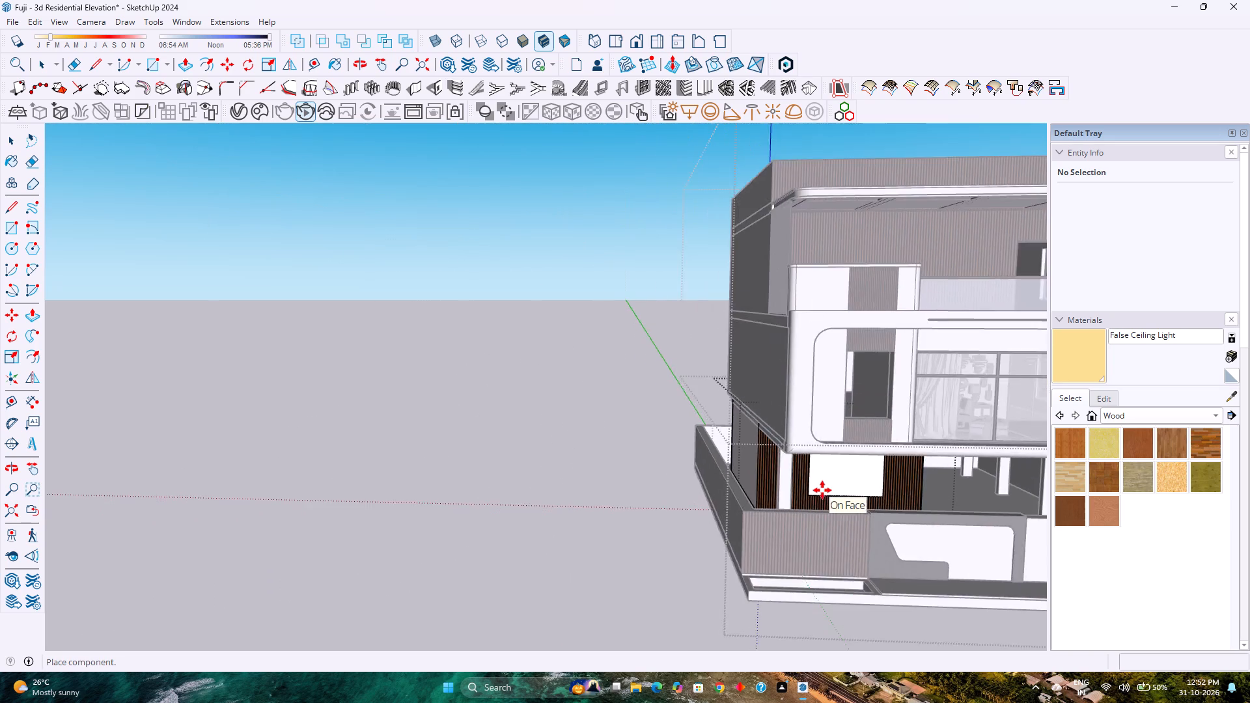
scroll(822, 490, "down", 11)
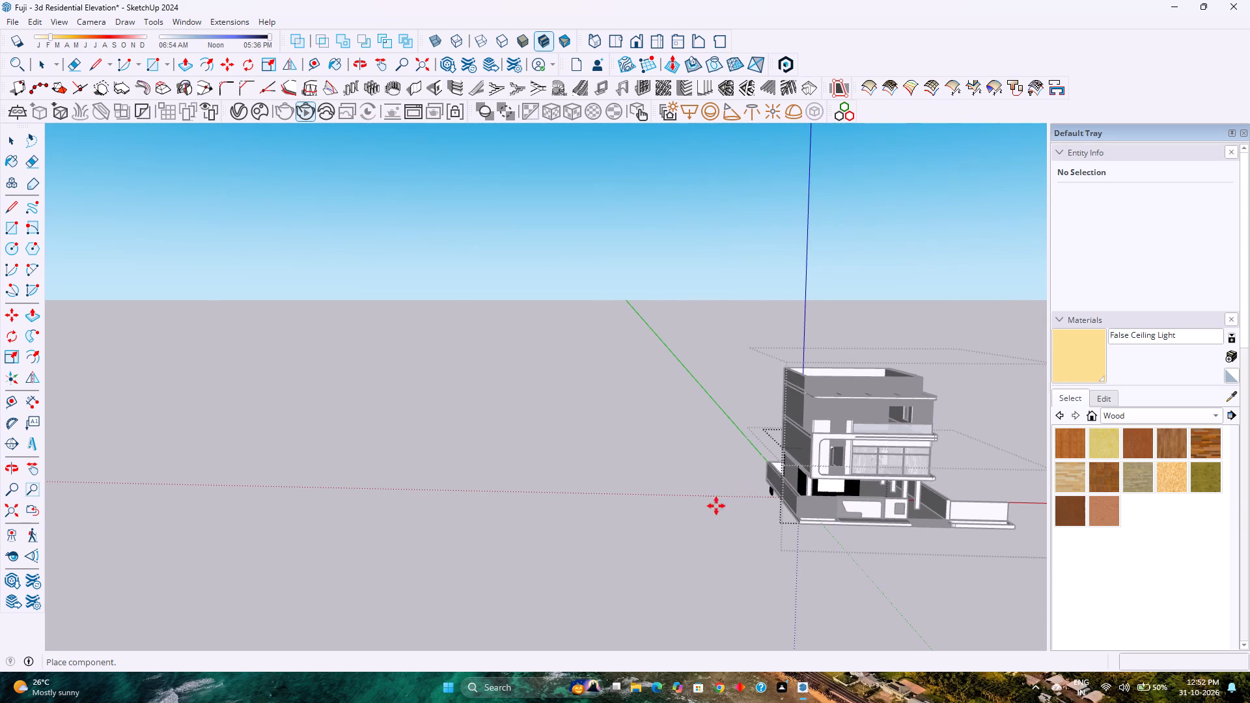
scroll(826, 492, "up", 6)
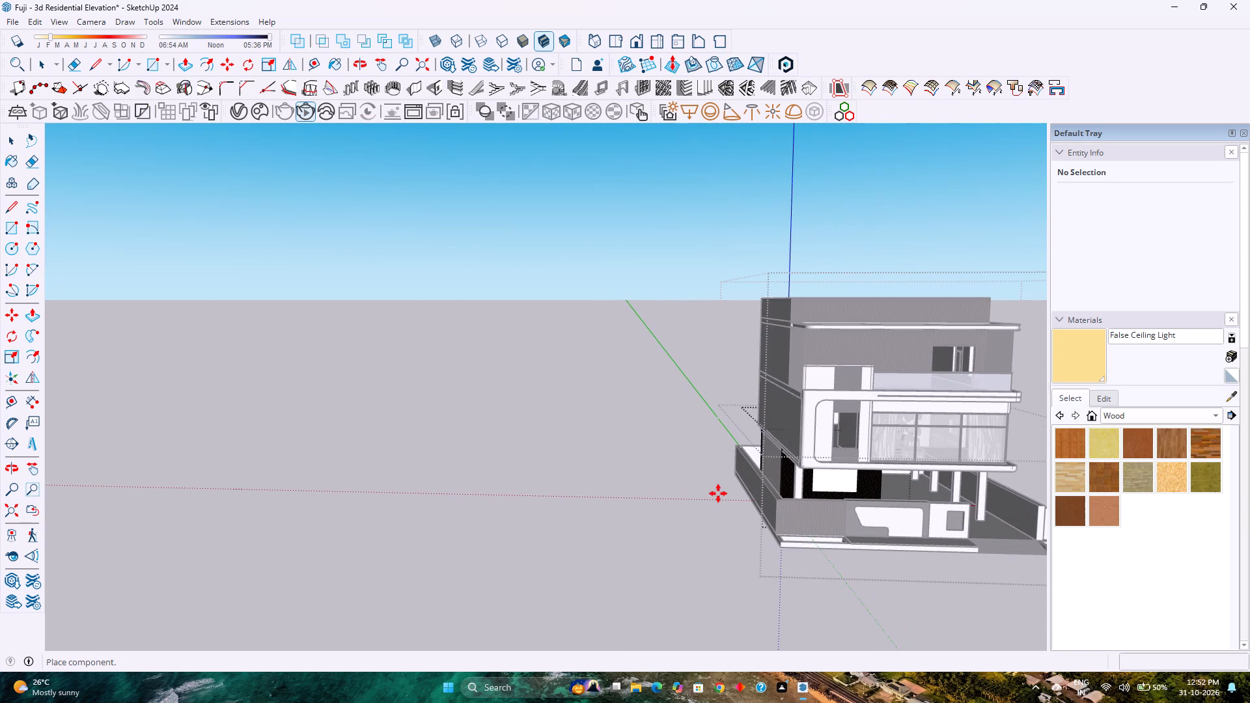
scroll(734, 489, "up", 8)
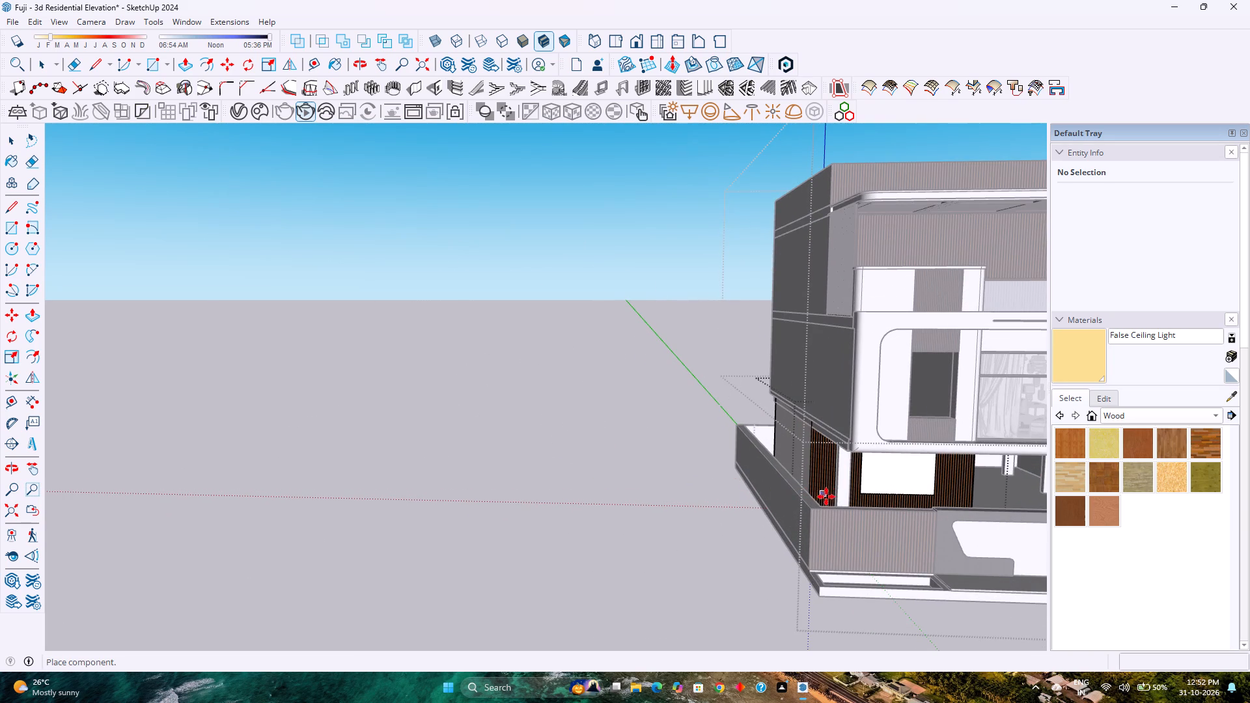
left_click(831, 514)
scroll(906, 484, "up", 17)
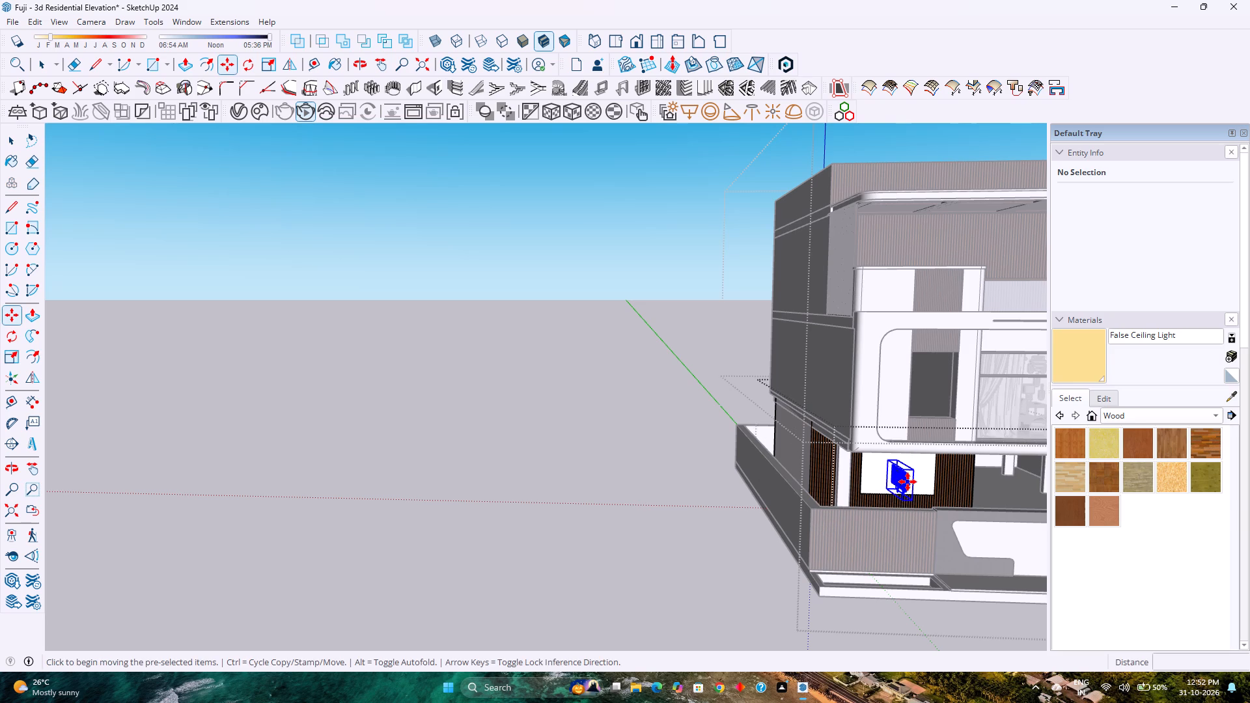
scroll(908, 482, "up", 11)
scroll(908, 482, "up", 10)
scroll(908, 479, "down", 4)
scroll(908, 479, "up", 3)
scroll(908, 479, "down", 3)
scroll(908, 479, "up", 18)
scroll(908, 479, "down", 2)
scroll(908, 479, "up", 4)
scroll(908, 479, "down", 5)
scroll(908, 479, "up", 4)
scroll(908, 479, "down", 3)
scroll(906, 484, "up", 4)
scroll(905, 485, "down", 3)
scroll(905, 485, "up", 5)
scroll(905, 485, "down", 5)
Rotate the framed plant wall 90 degrees about the vertical axis so it lies parallel to the white wall panel.
key("space")
scroll(905, 485, "up", 10)
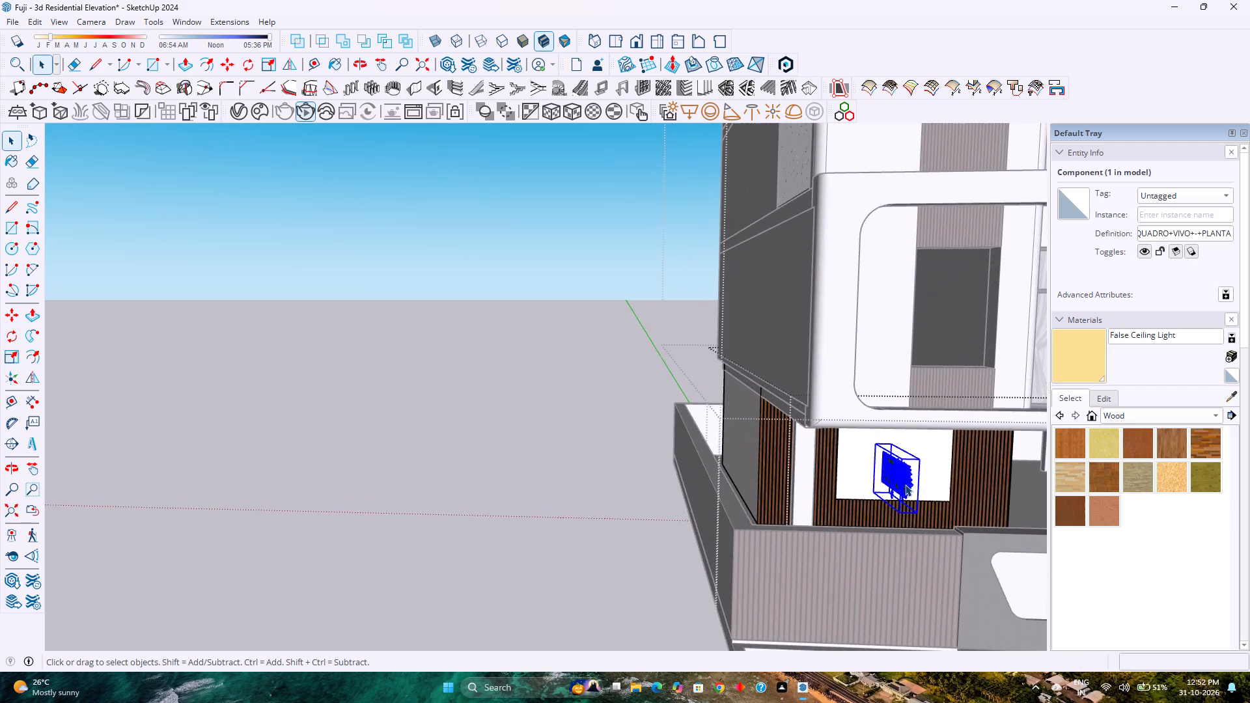
scroll(905, 484, "up", 19)
middle_click(904, 489)
middle_click(902, 490)
middle_click_drag(898, 494, 687, 480)
scroll(911, 521, "up", 8)
middle_click_drag(911, 521, 703, 503)
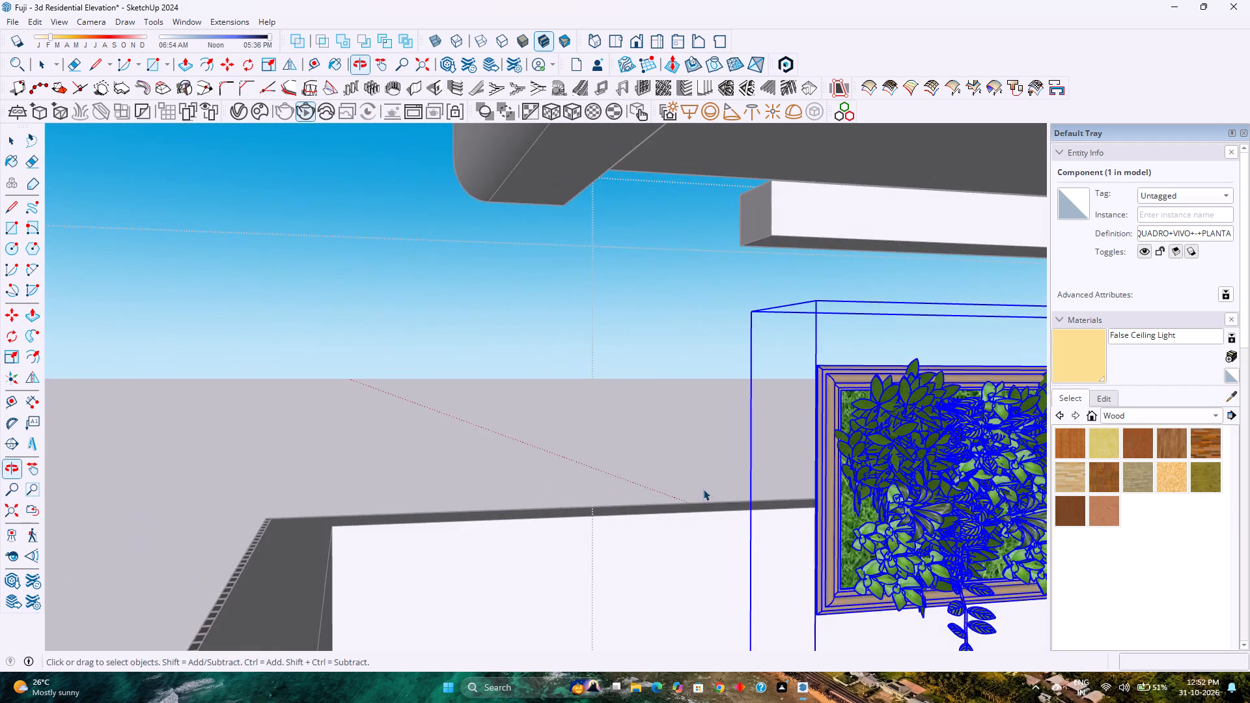
scroll(703, 489, "down", 5)
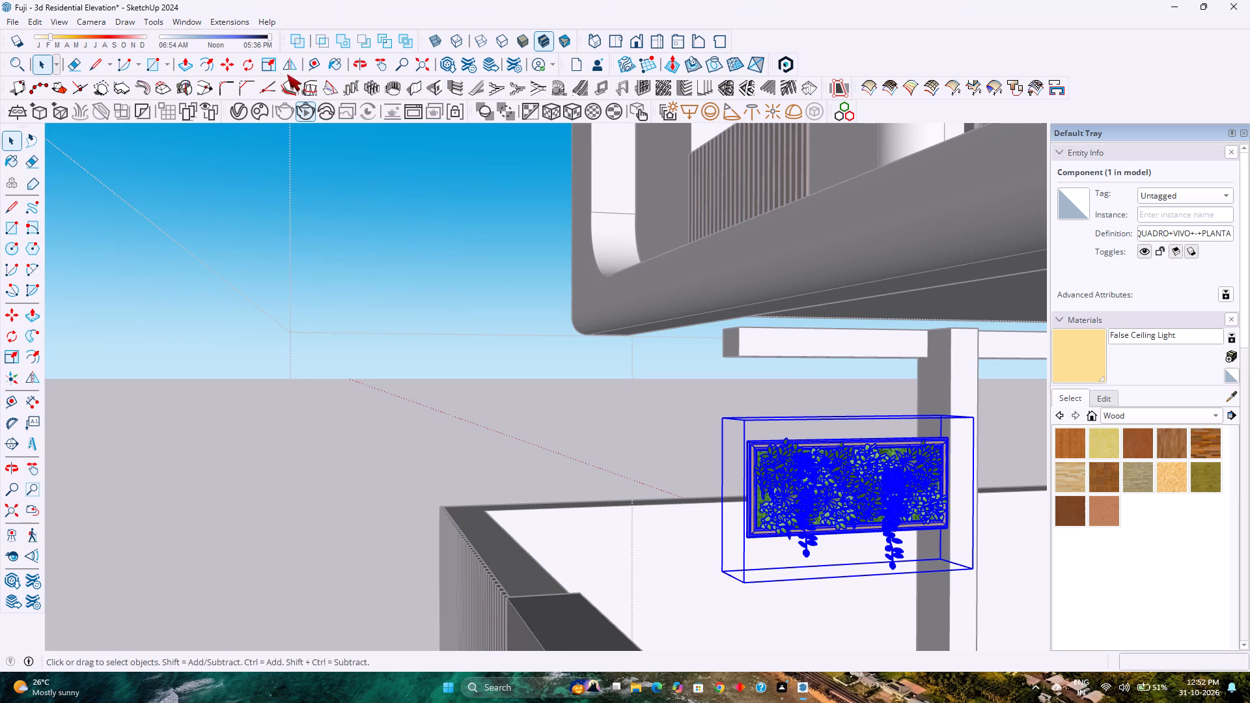
left_click(247, 60)
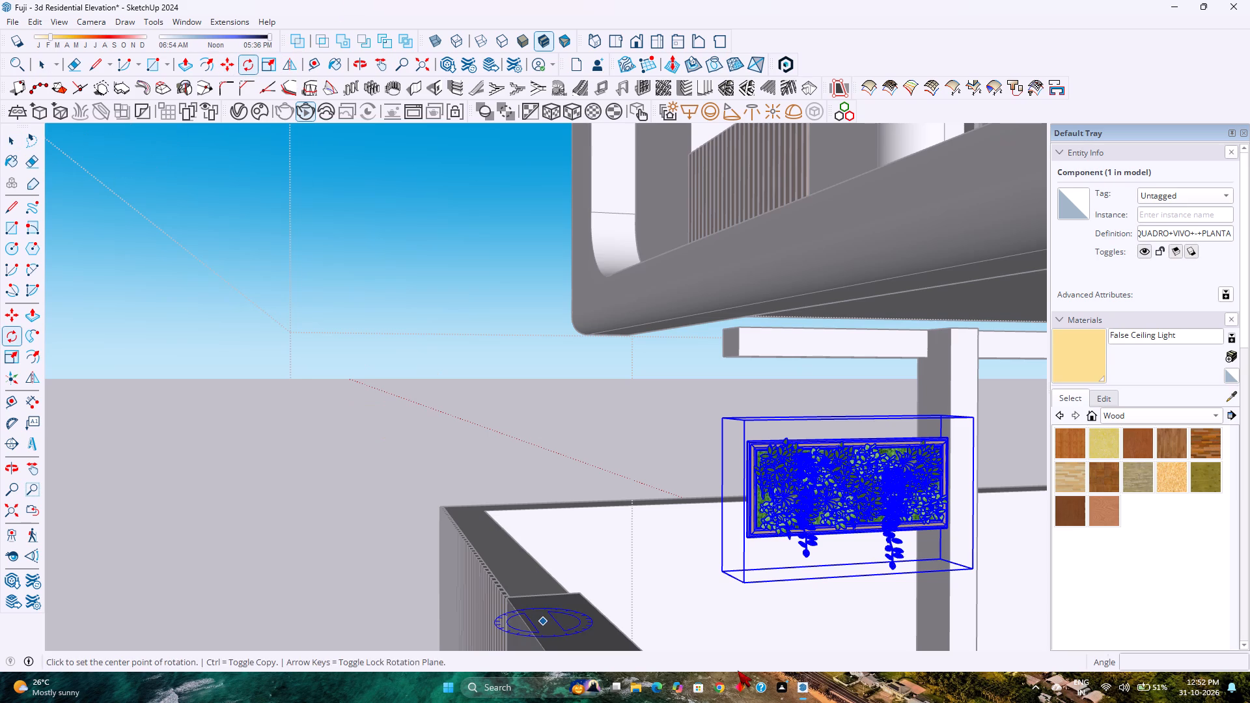
key("Up")
left_click(742, 586)
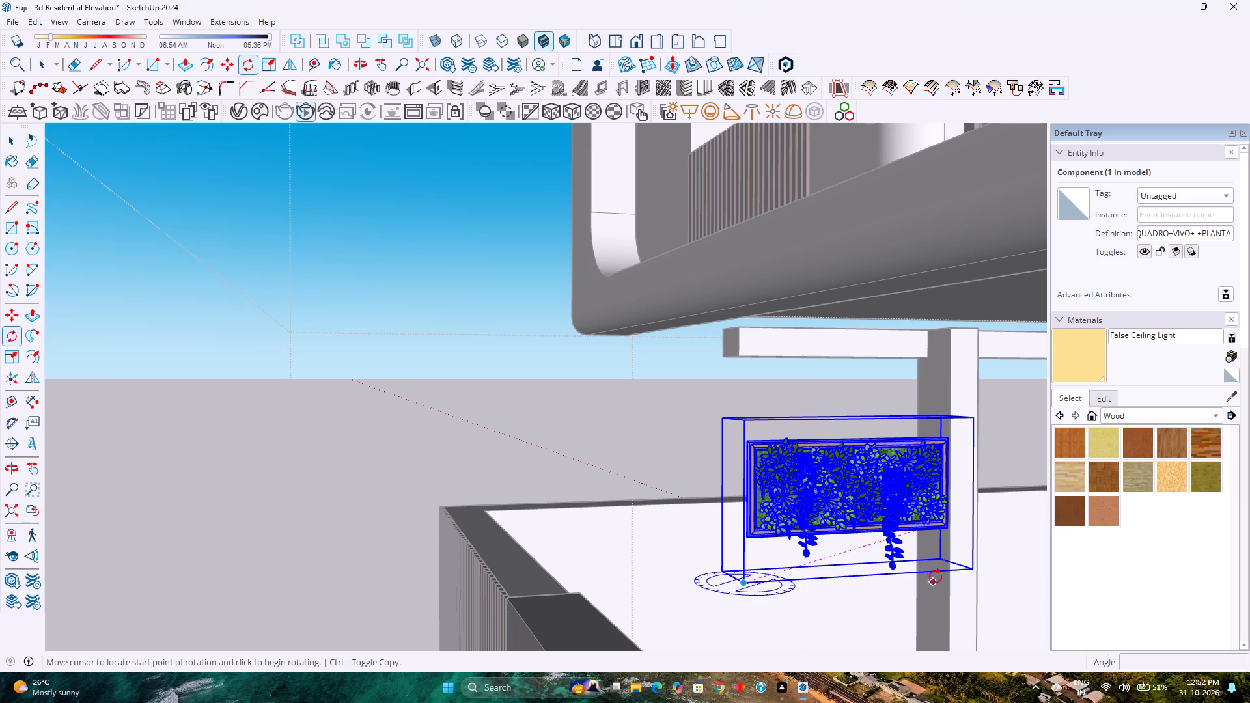
left_click(973, 568)
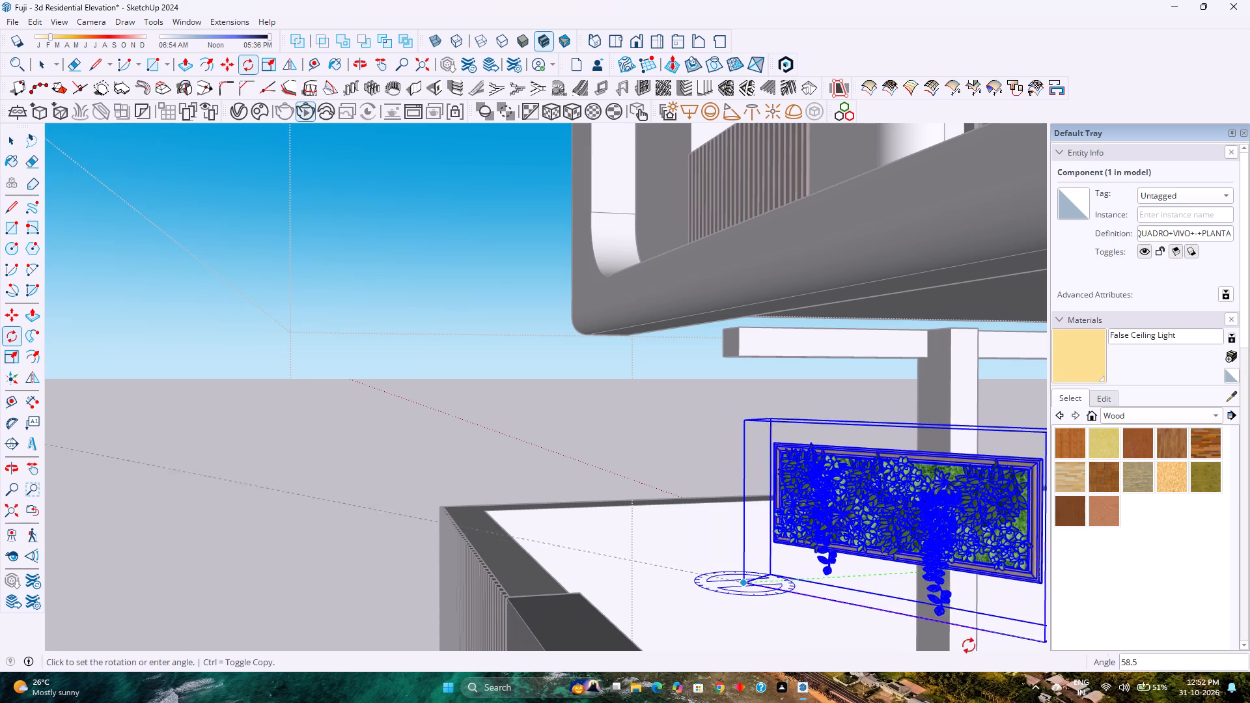
key("Right")
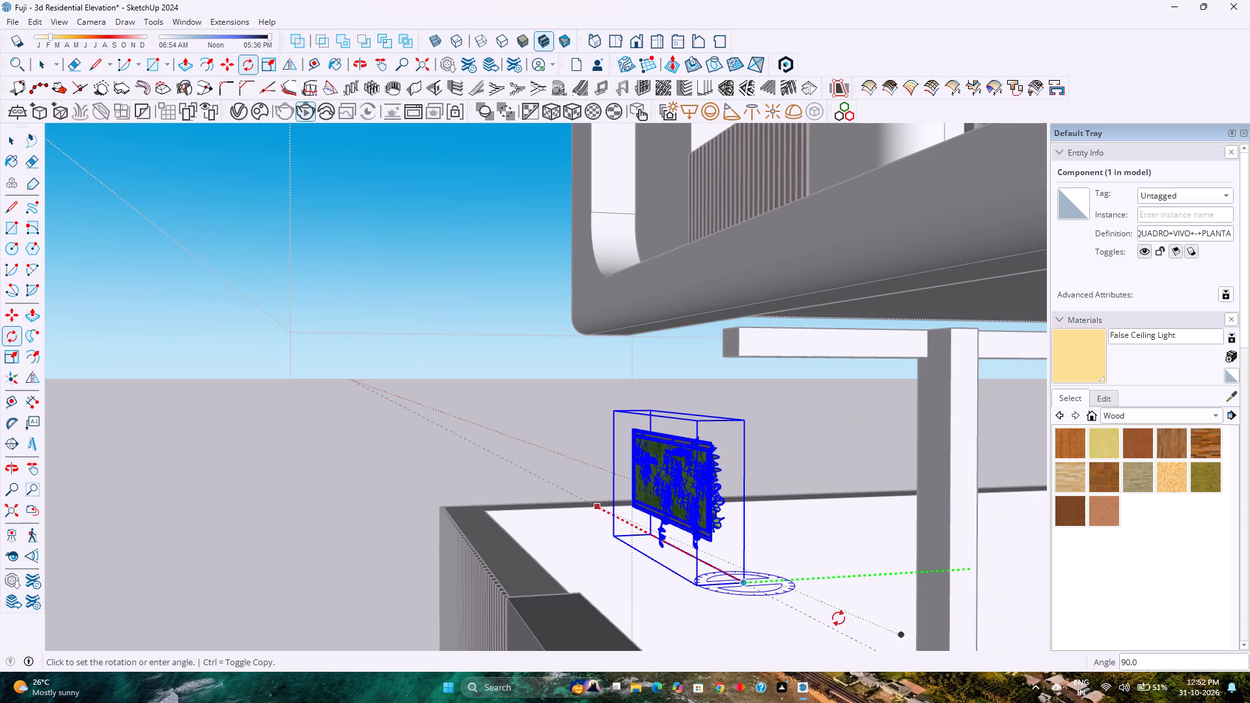
scroll(812, 595, "down", 9)
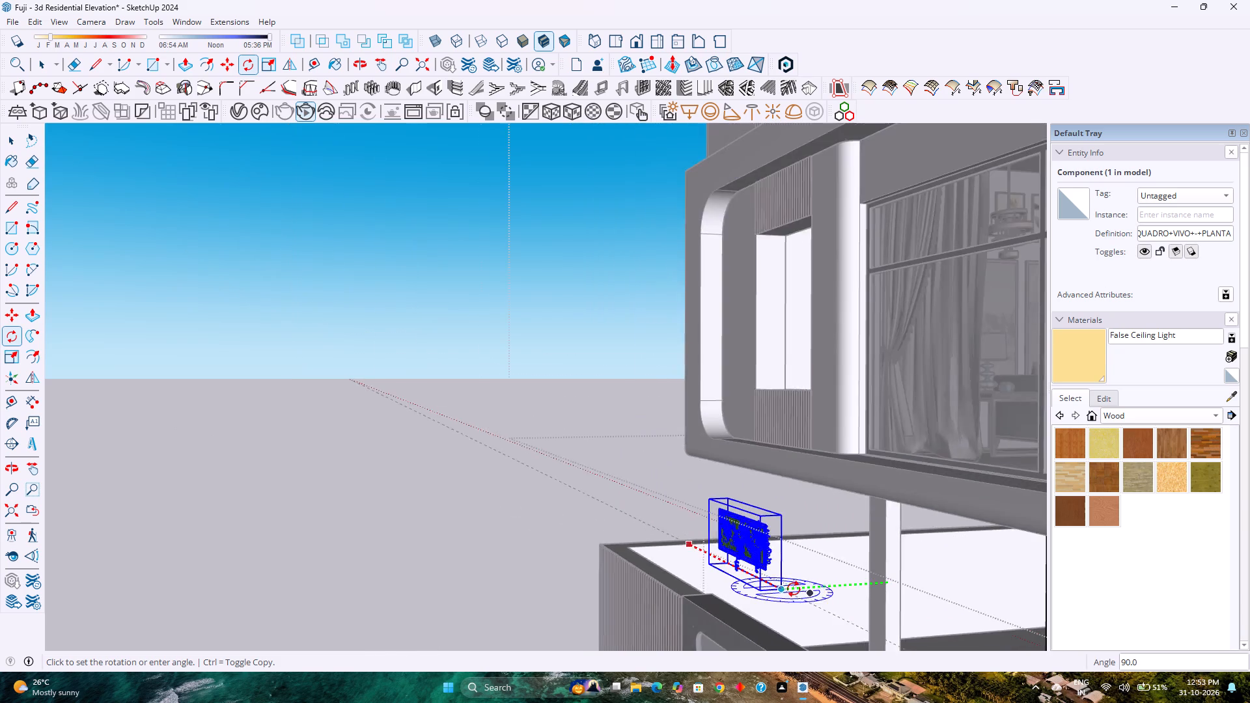
middle_click_drag(794, 589, 925, 589)
middle_click(925, 589)
middle_click_drag(892, 565, 727, 480, "shift")
middle_click(726, 479, "shift")
middle_click_drag(722, 474, 750, 541)
middle_click(750, 541)
scroll(880, 606, "down", 1)
middle_click_drag(878, 605, 697, 427)
middle_click(697, 427, "shift")
middle_click(697, 427, "shift")
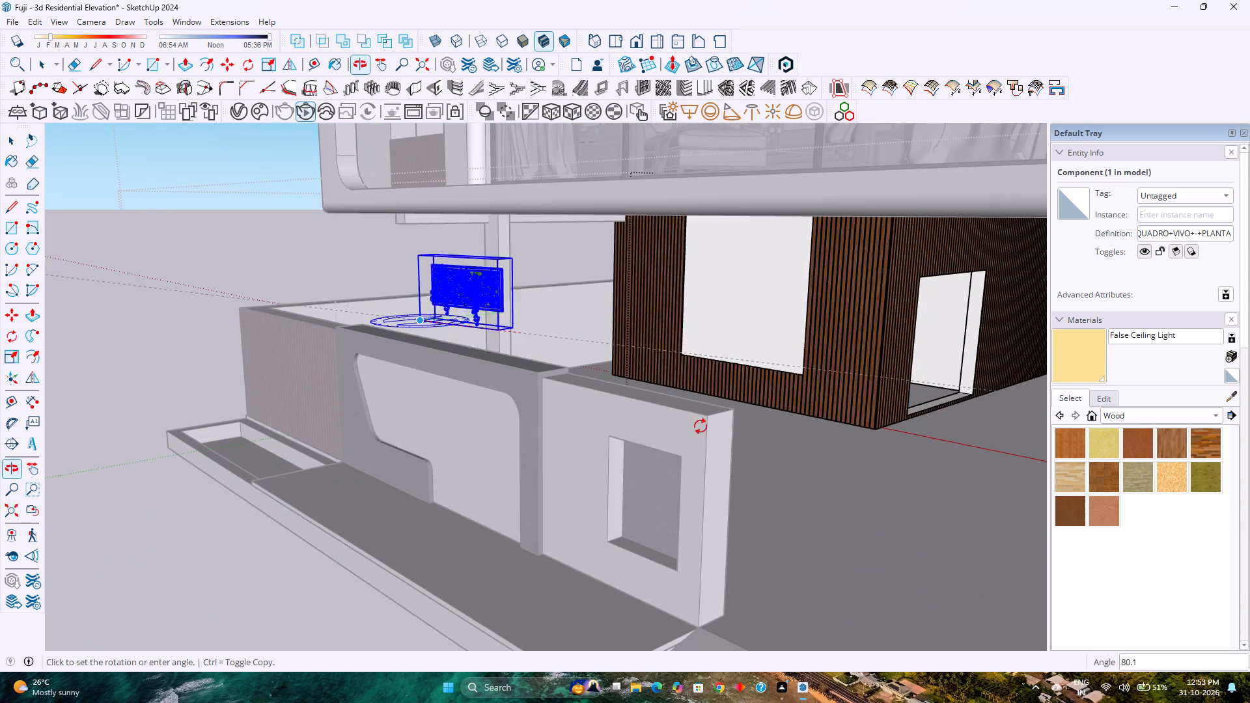
middle_click_drag(753, 441, 761, 557)
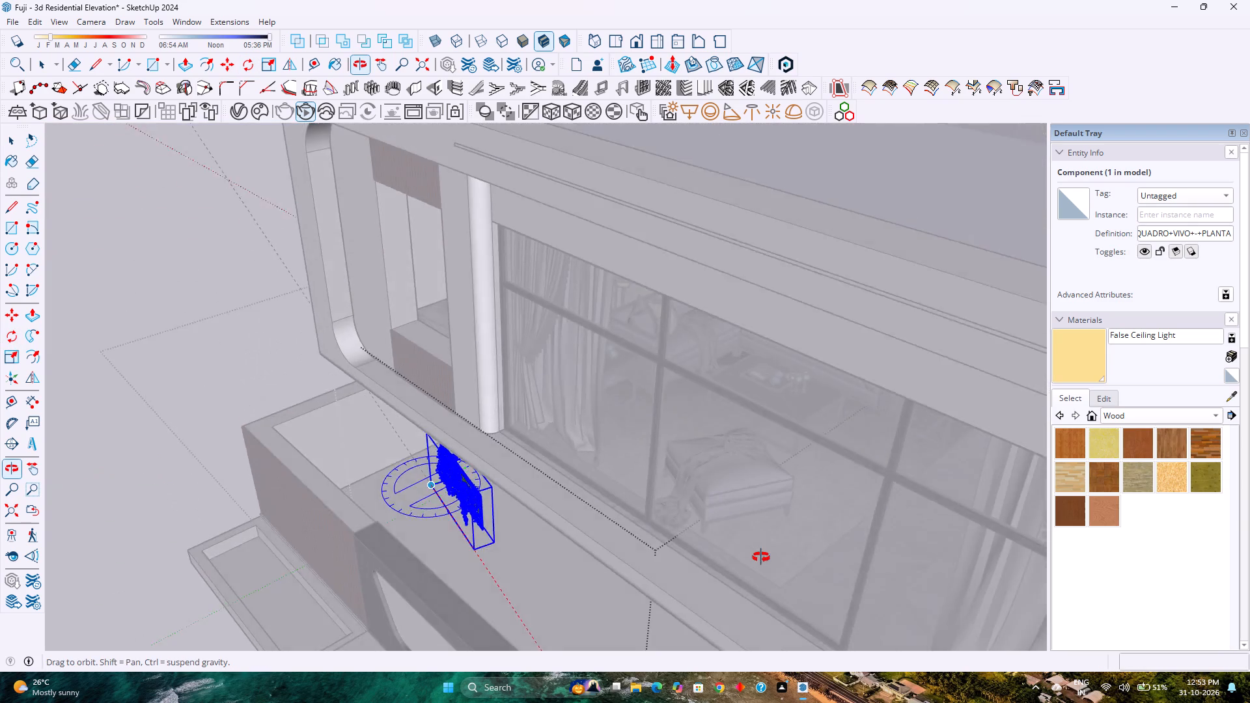
middle_click_drag(761, 557, 760, 551)
middle_click(760, 548)
middle_click_drag(760, 545, 760, 534)
middle_click_drag(760, 534, 813, 482)
middle_click(813, 482)
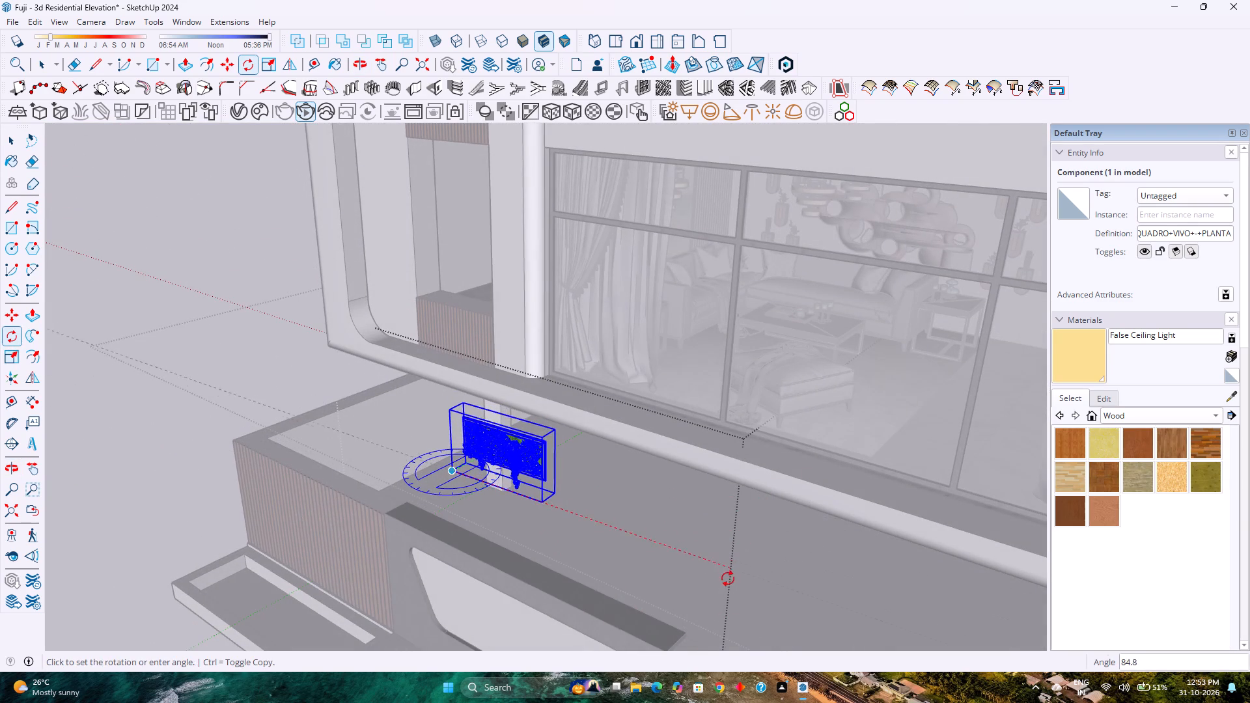
left_click(723, 590)
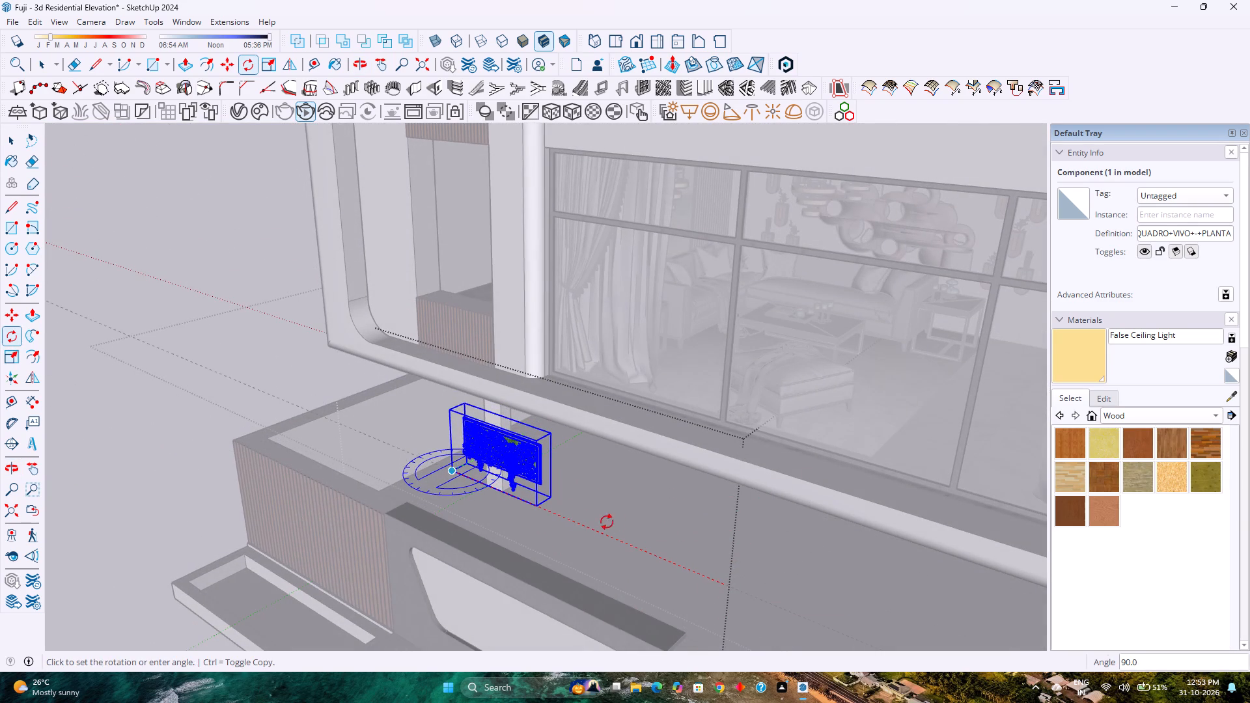
Move the framed plant wall by its lower frame corner about 17' 7 7/8" onto the white panel's lower corner in the slatted room.
scroll(526, 488, "up", 4)
key("m")
scroll(578, 489, "up", 7)
scroll(475, 450, "up", 7)
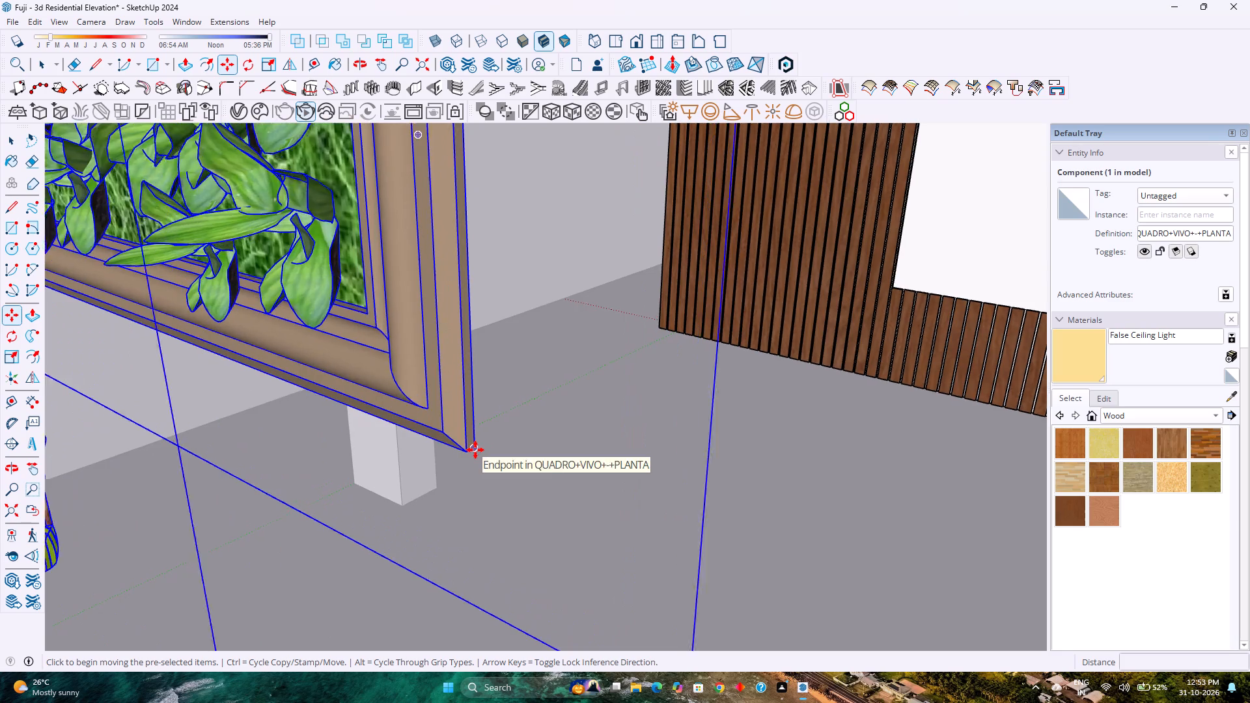
scroll(475, 450, "up", 6)
scroll(475, 453, "down", 4)
left_click(456, 481)
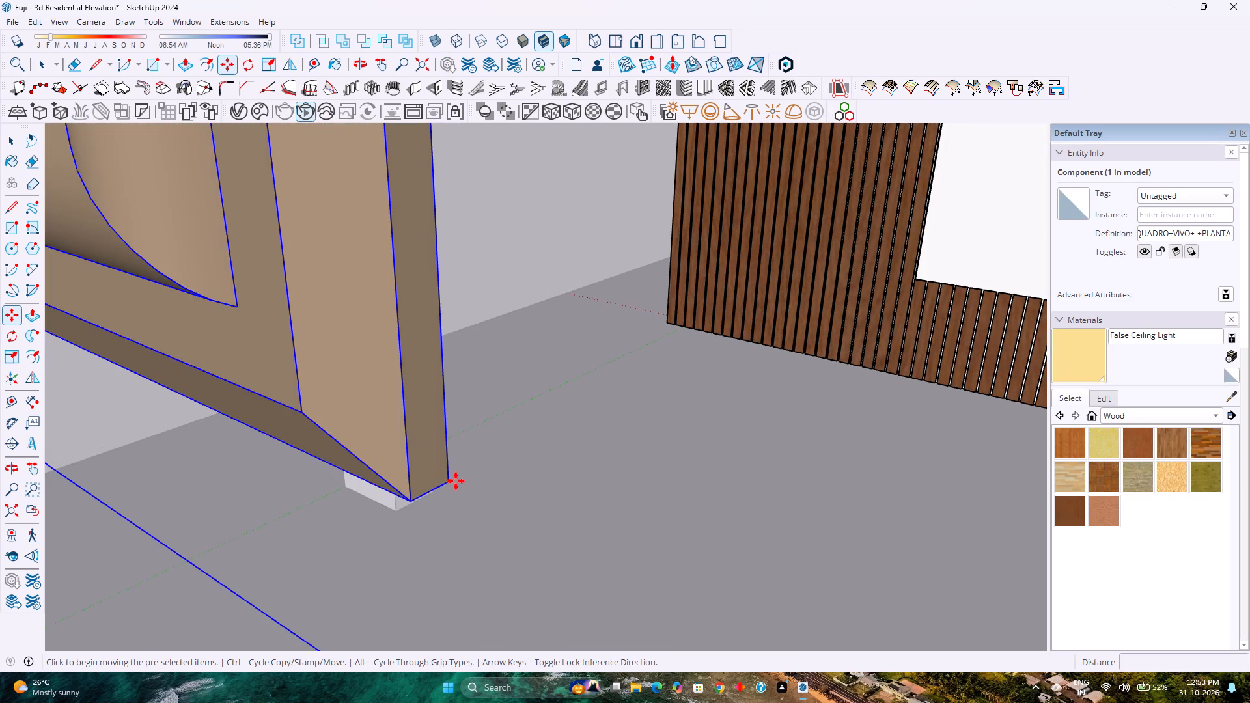
scroll(595, 472, "down", 14)
scroll(774, 469, "up", 7)
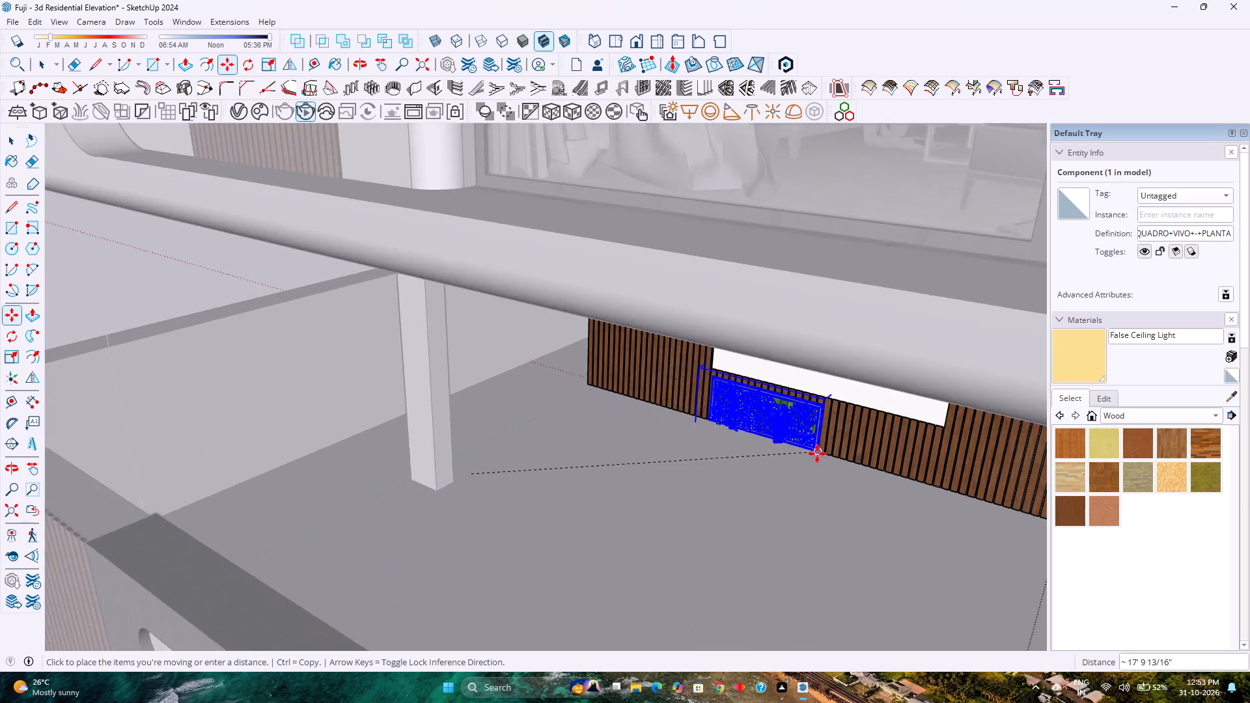
scroll(817, 454, "up", 6)
middle_click_drag(864, 433, 676, 416, "shift")
middle_click_drag(676, 416, 648, 416, "shift")
middle_click(646, 415, "shift")
scroll(766, 393, "up", 6)
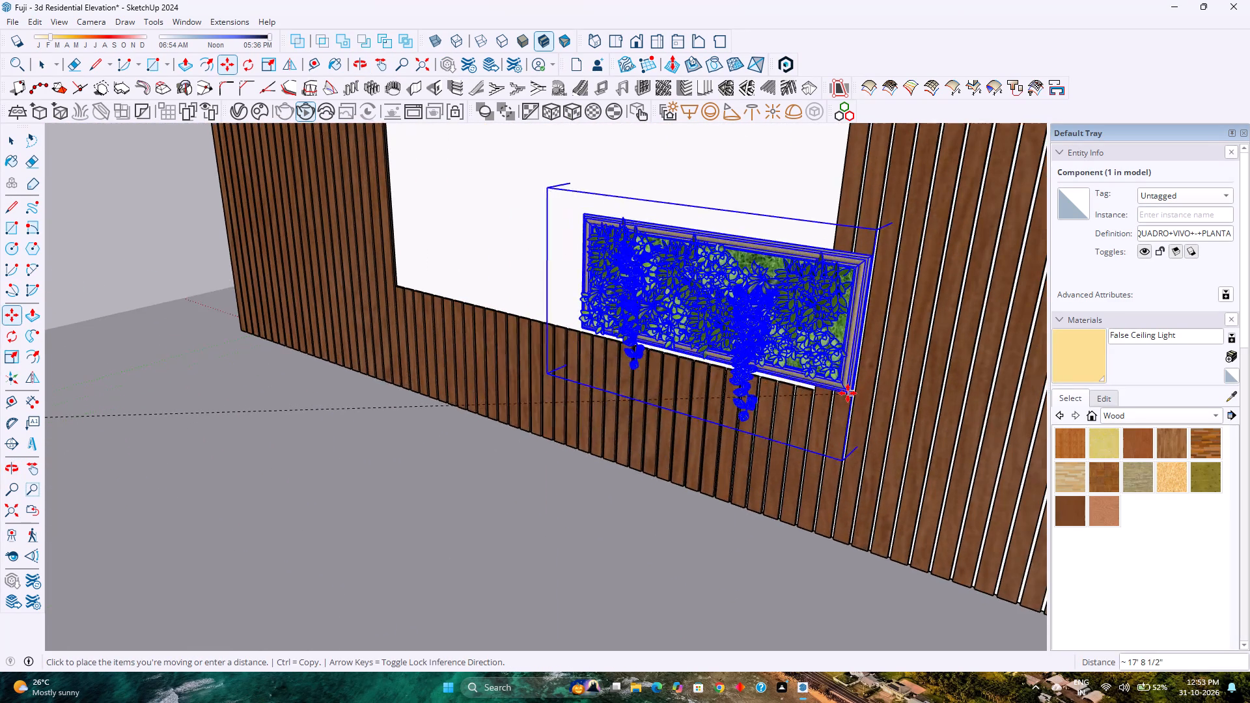
scroll(781, 389, "up", 20)
scroll(781, 389, "up", 5)
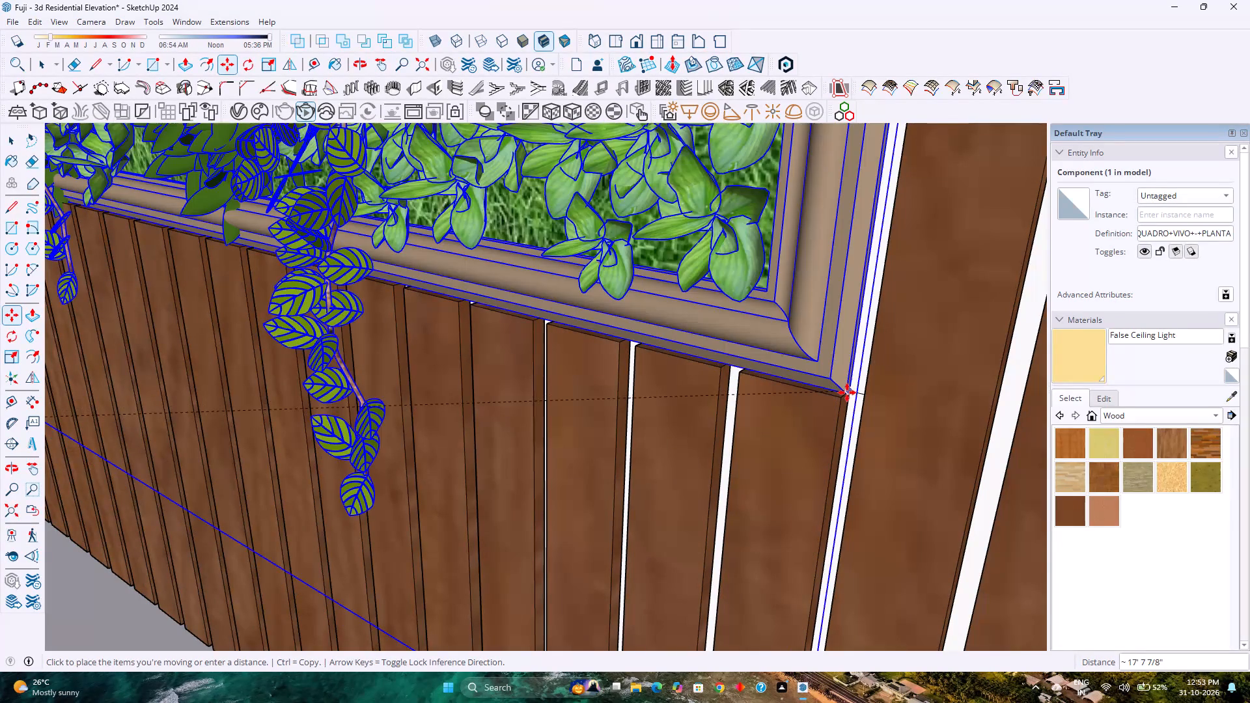
left_click(847, 393)
Shift the plant wall 1/2" along the red axis so its frame meets the edge of the adjacent full-height slat.
scroll(848, 393, "up", 4)
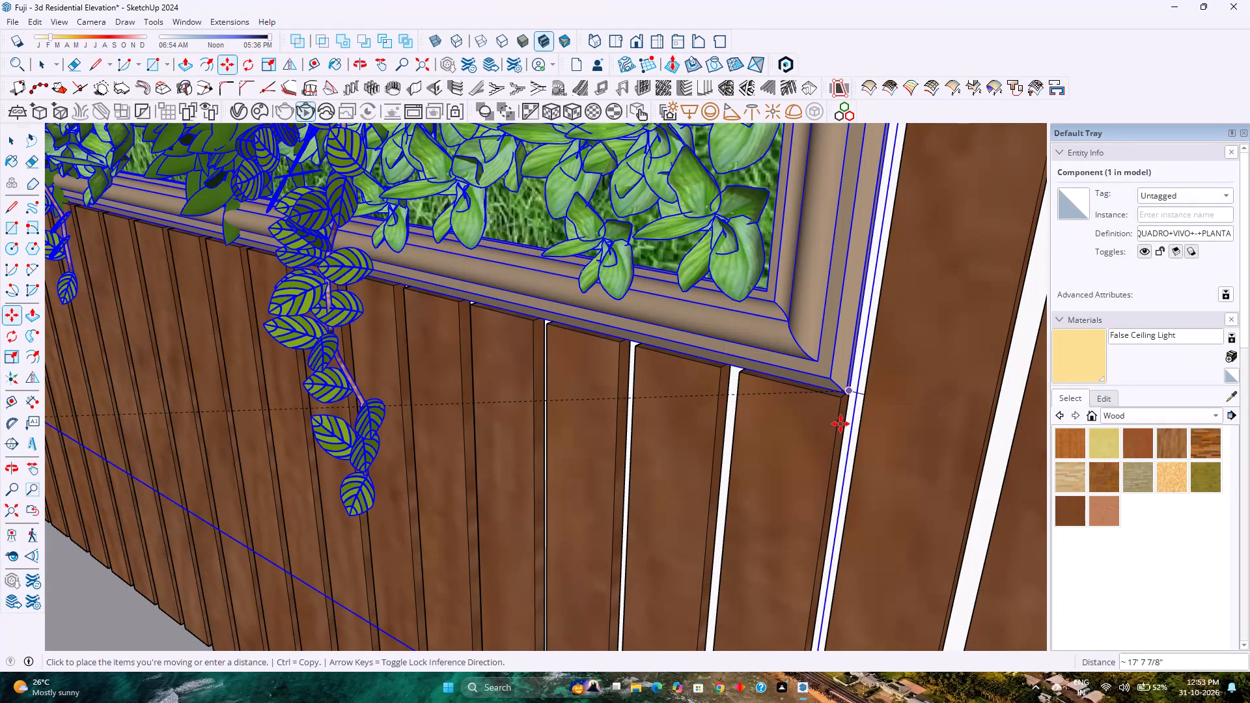
scroll(843, 374, "up", 11)
middle_click_drag(848, 395, 996, 408)
middle_click(996, 408)
middle_click(996, 408)
left_click(437, 330)
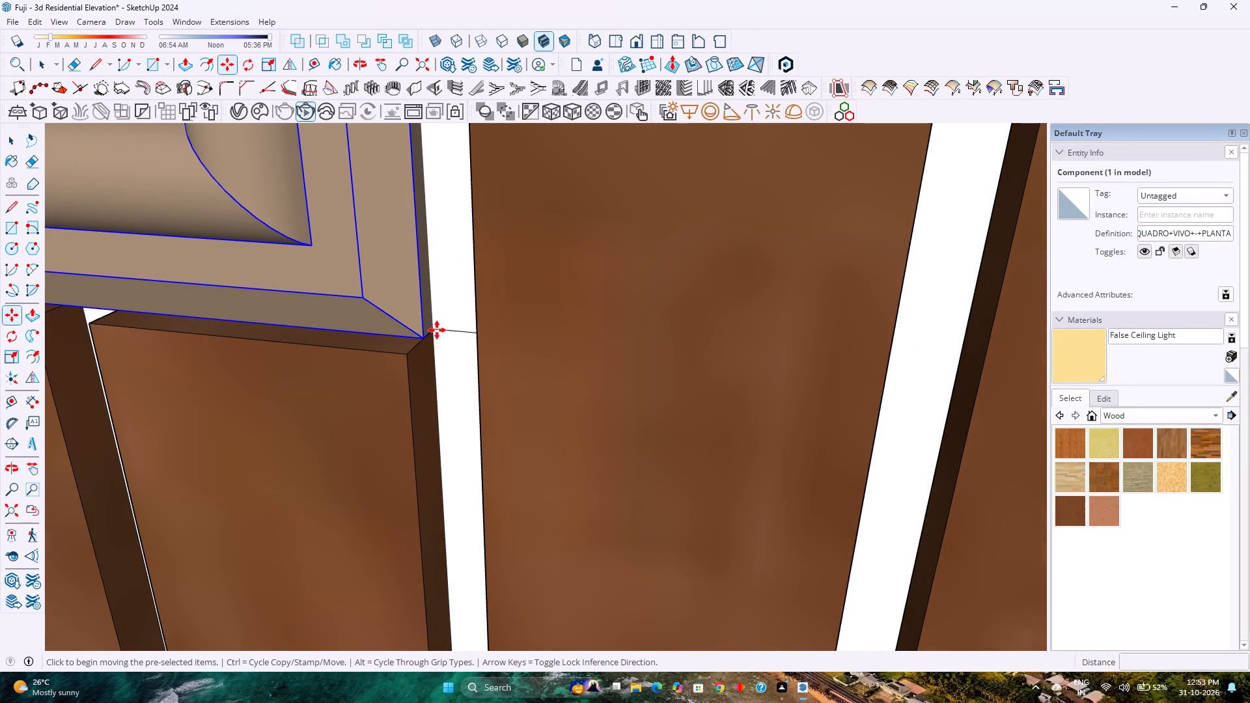
key("Right")
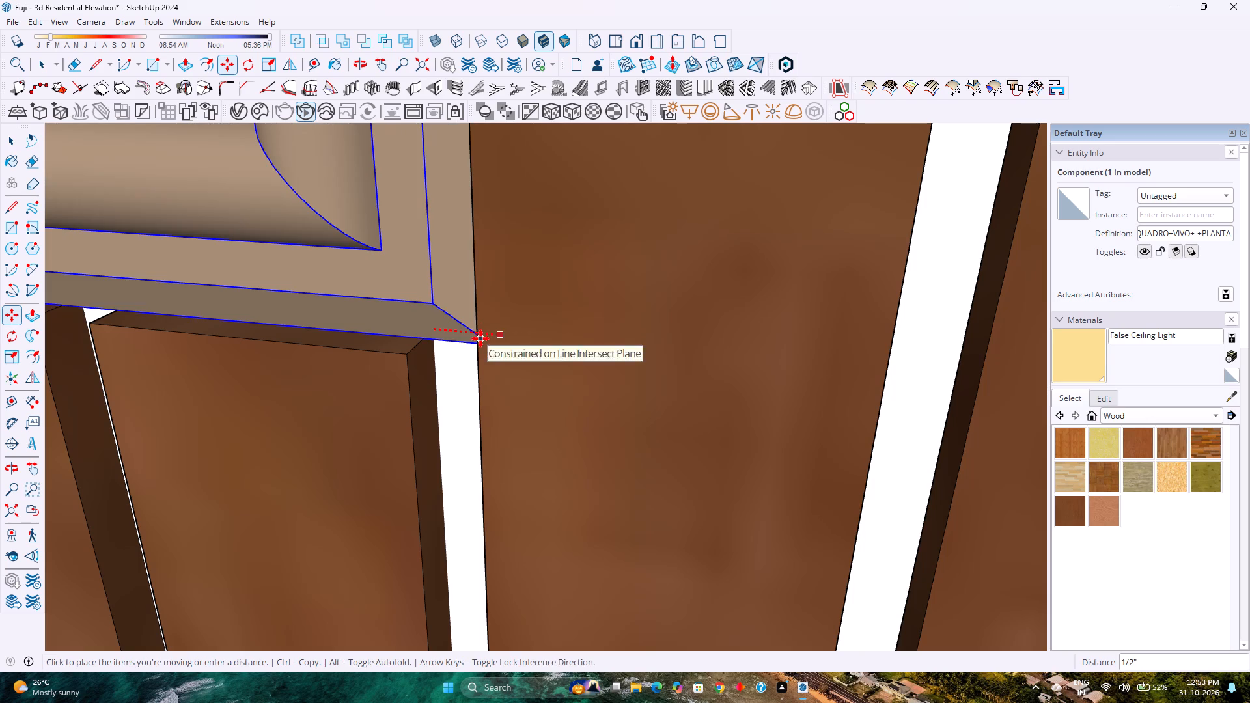
scroll(477, 342, "up", 7)
middle_click(477, 344)
middle_click_drag(478, 347, 623, 374)
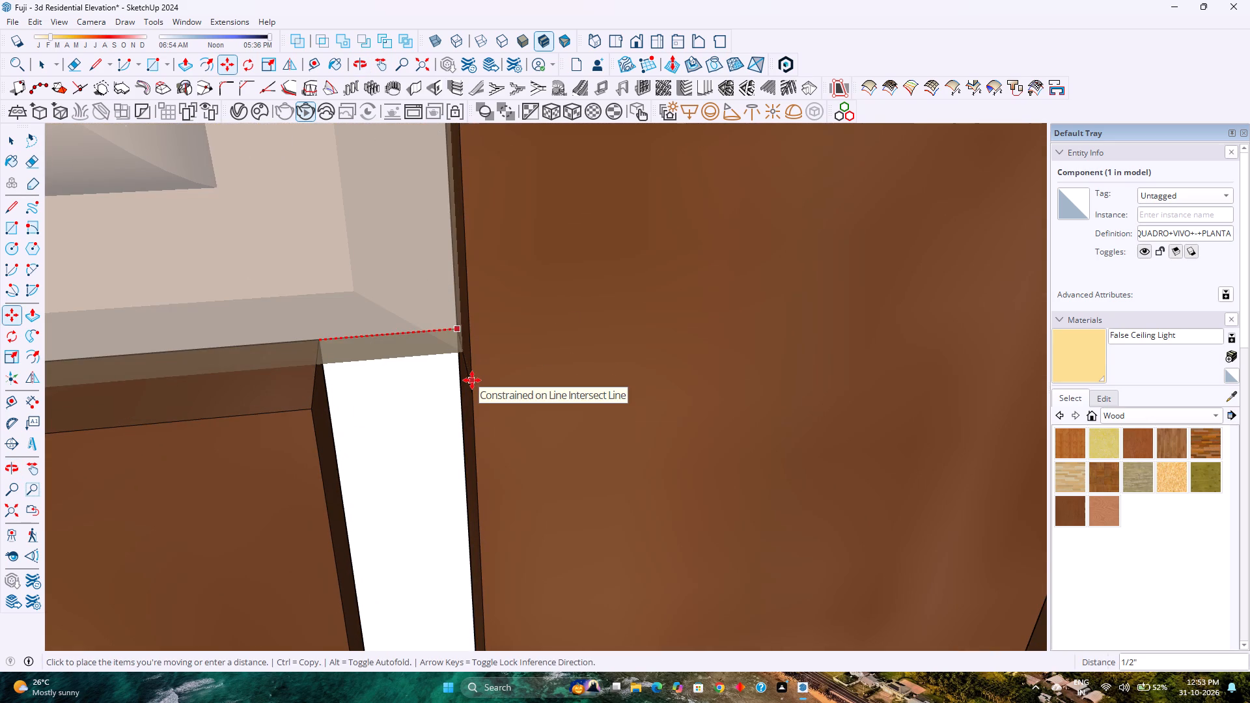
left_click(472, 380)
scroll(457, 388, "down", 15)
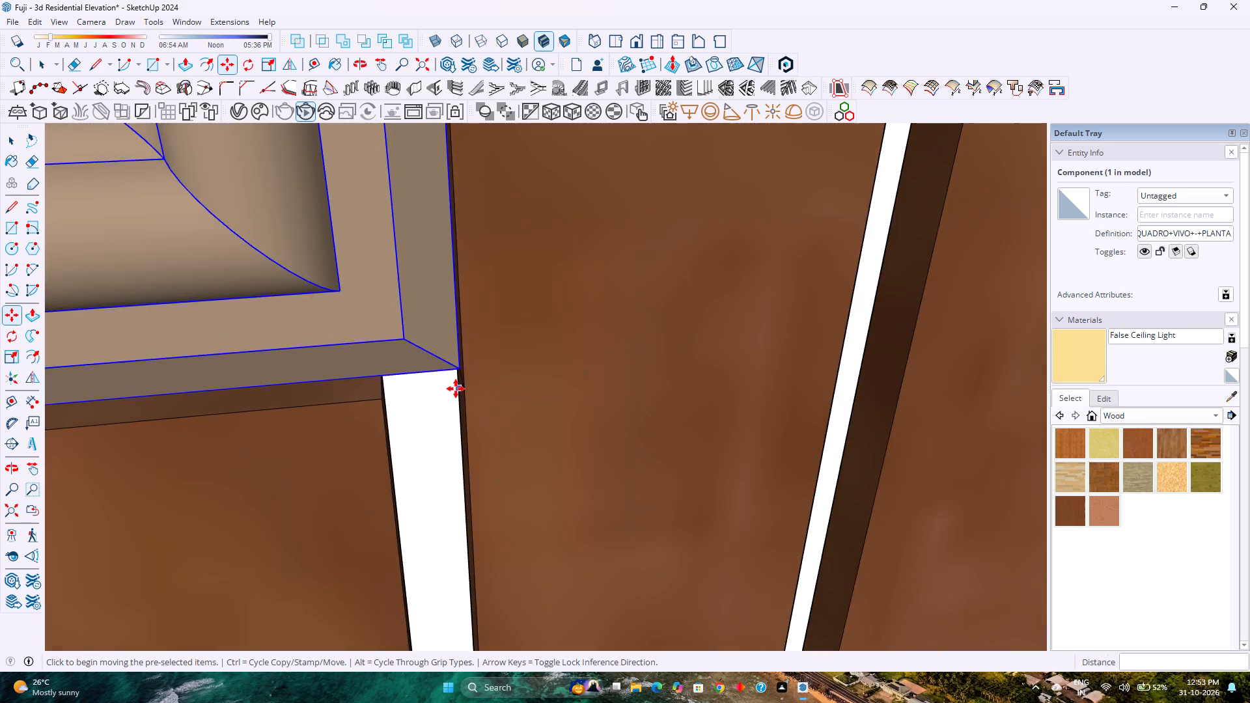
scroll(456, 389, "down", 20)
scroll(456, 389, "down", 3)
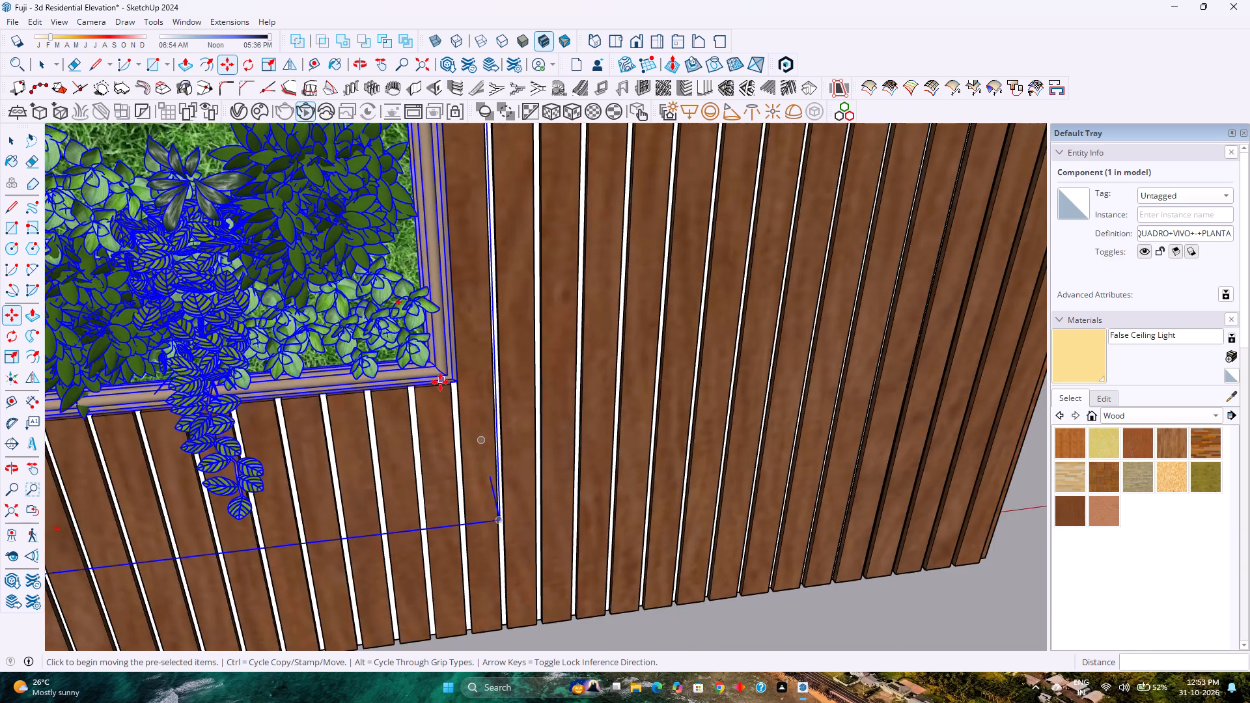
Open the plant wall component for editing so that the group nested inside it can be modified.
middle_click_drag(440, 383, 848, 387, "shift")
scroll(848, 387, "down", 1, "shift")
middle_click_drag(616, 437, 607, 351)
middle_click_drag(491, 396, 674, 539, "shift")
middle_click_drag(605, 516, 626, 440)
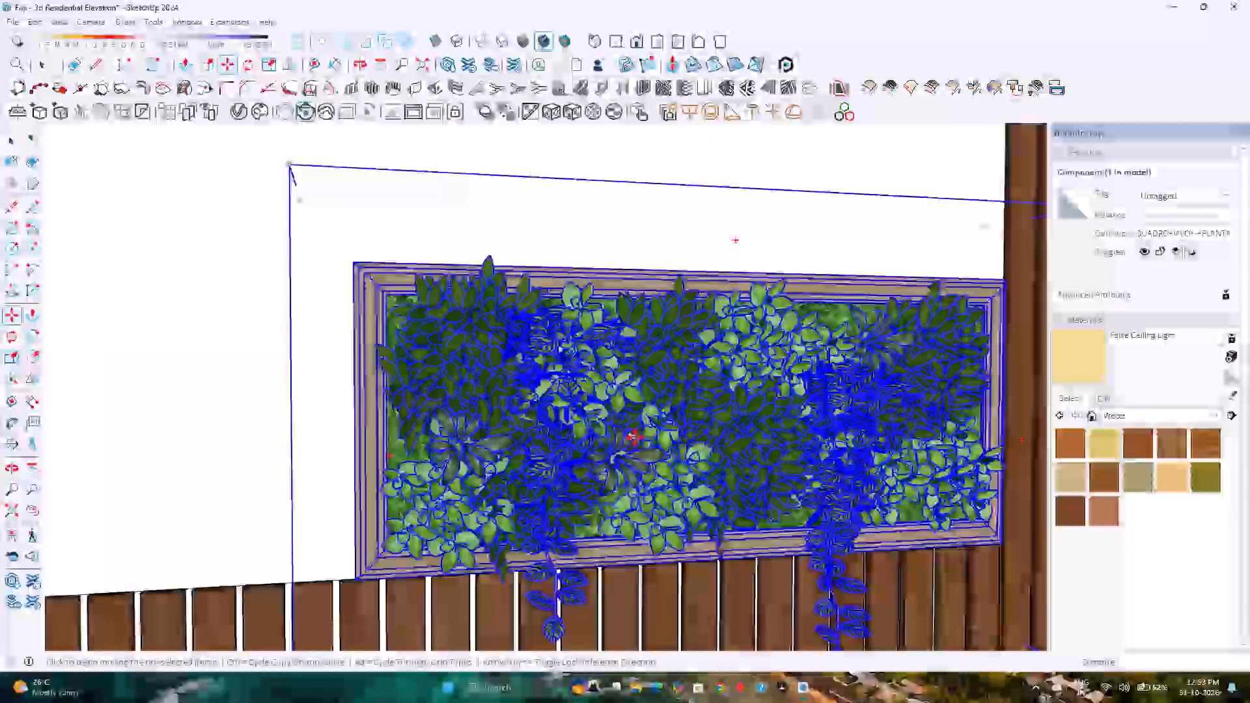
scroll(635, 437, "down", 6)
key("s")
key("space")
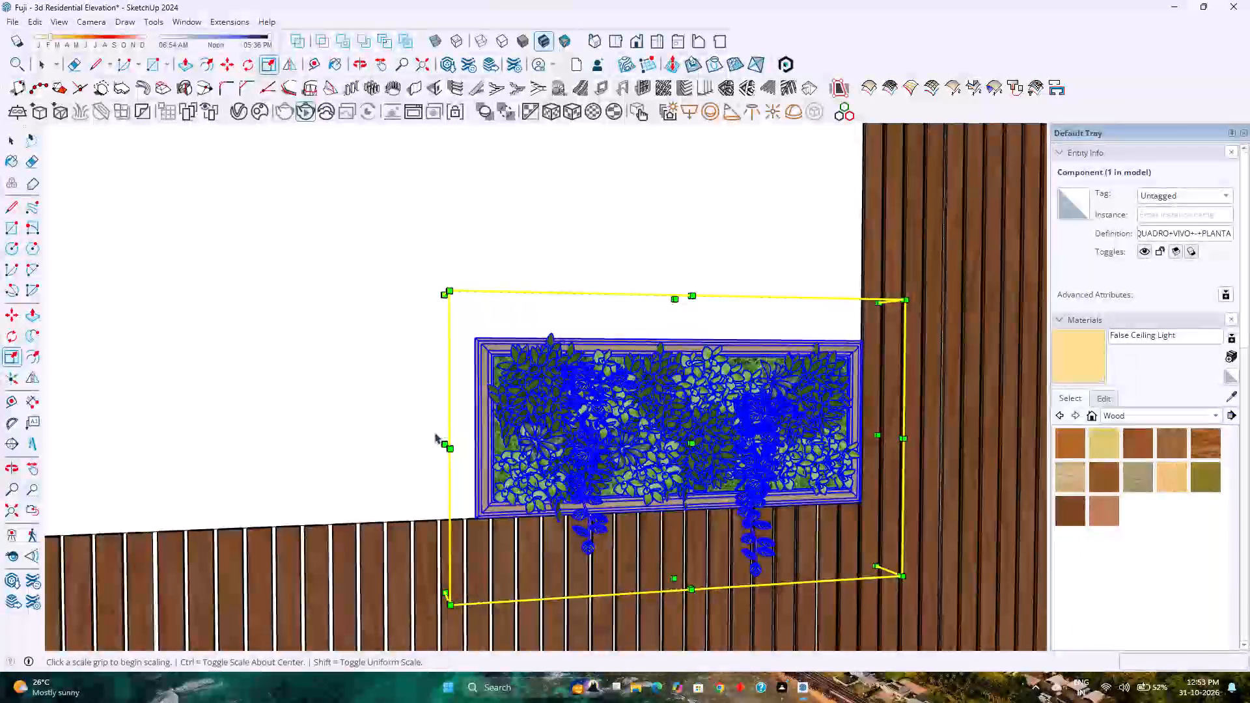
double_click(488, 427)
scroll(488, 427, "up", 1)
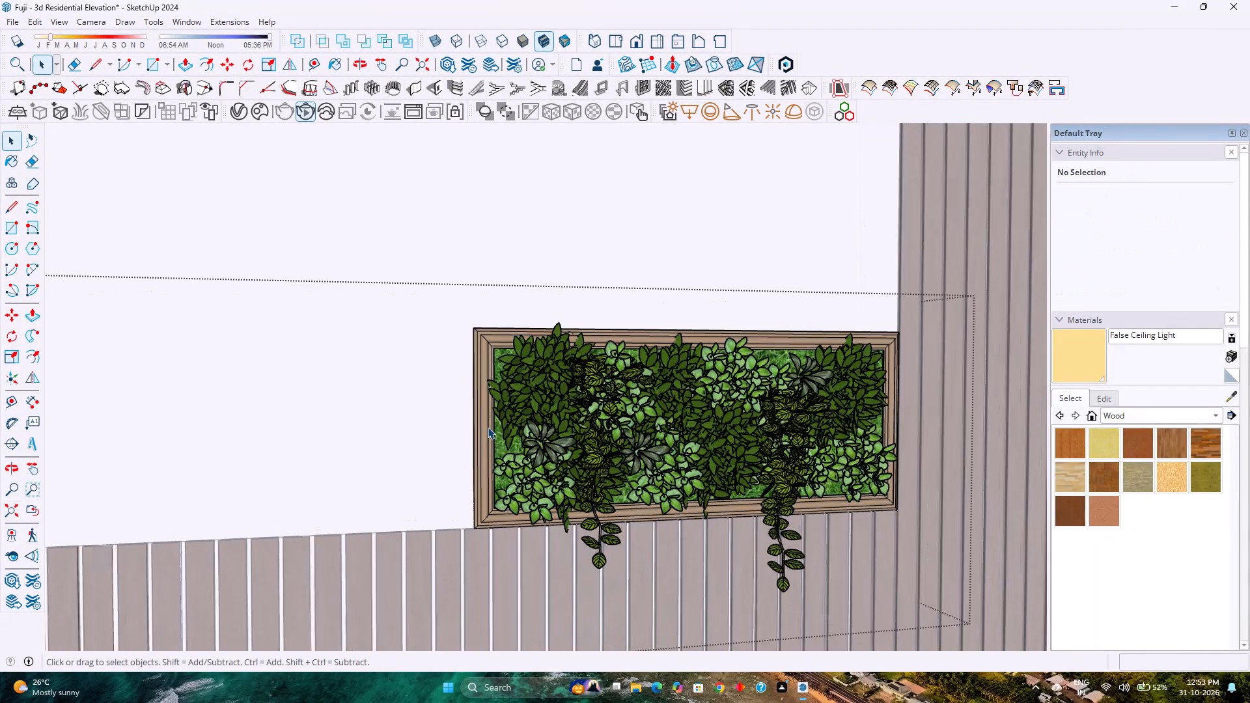
left_click(488, 427)
double_click(488, 427)
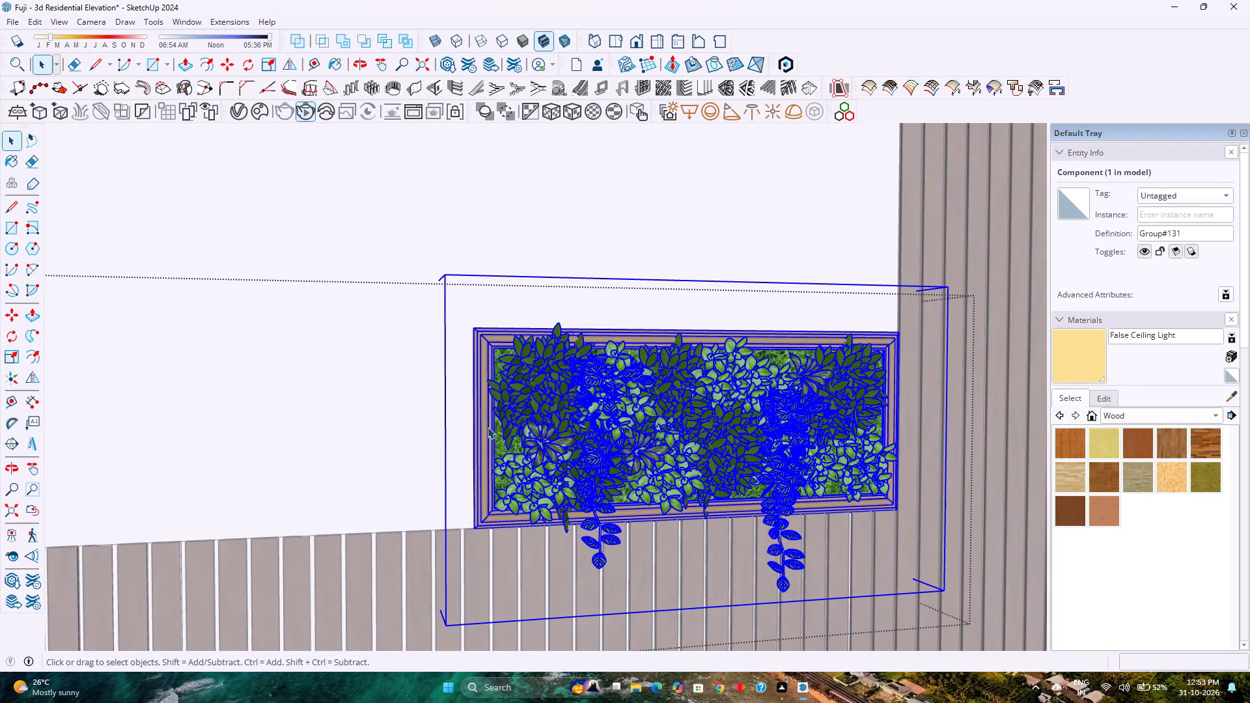
left_click(488, 427)
key("Escape")
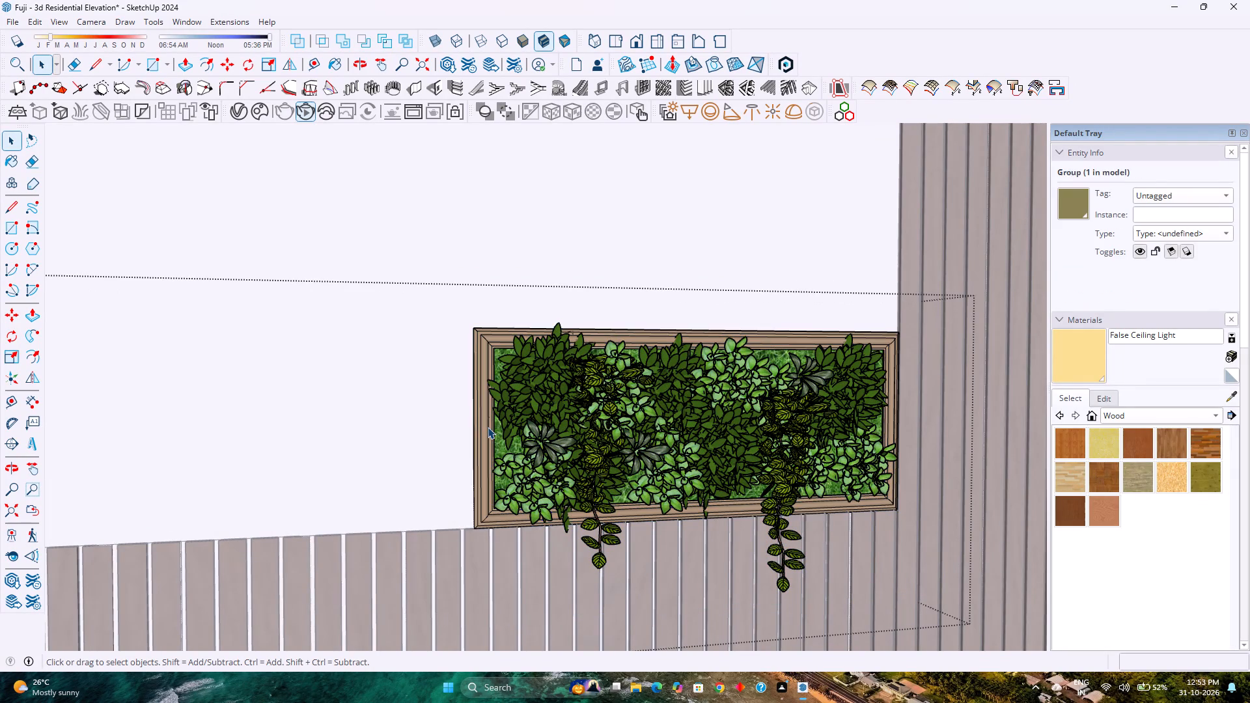
Scale the nested plant wall group along its width by about 1.87 so the frame spans the white panel.
left_click(488, 427)
scroll(488, 427, "down", 4)
key("s")
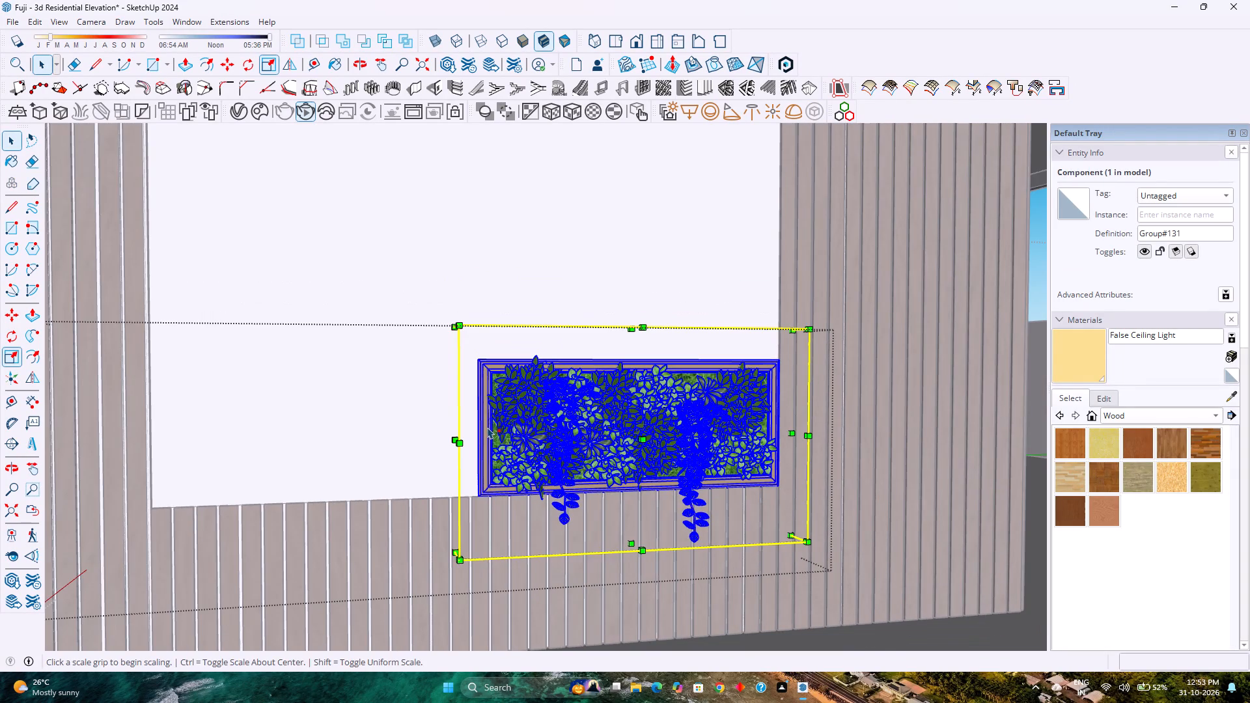
scroll(458, 450, "up", 2)
middle_click_drag(458, 457, 678, 481)
middle_click(679, 481)
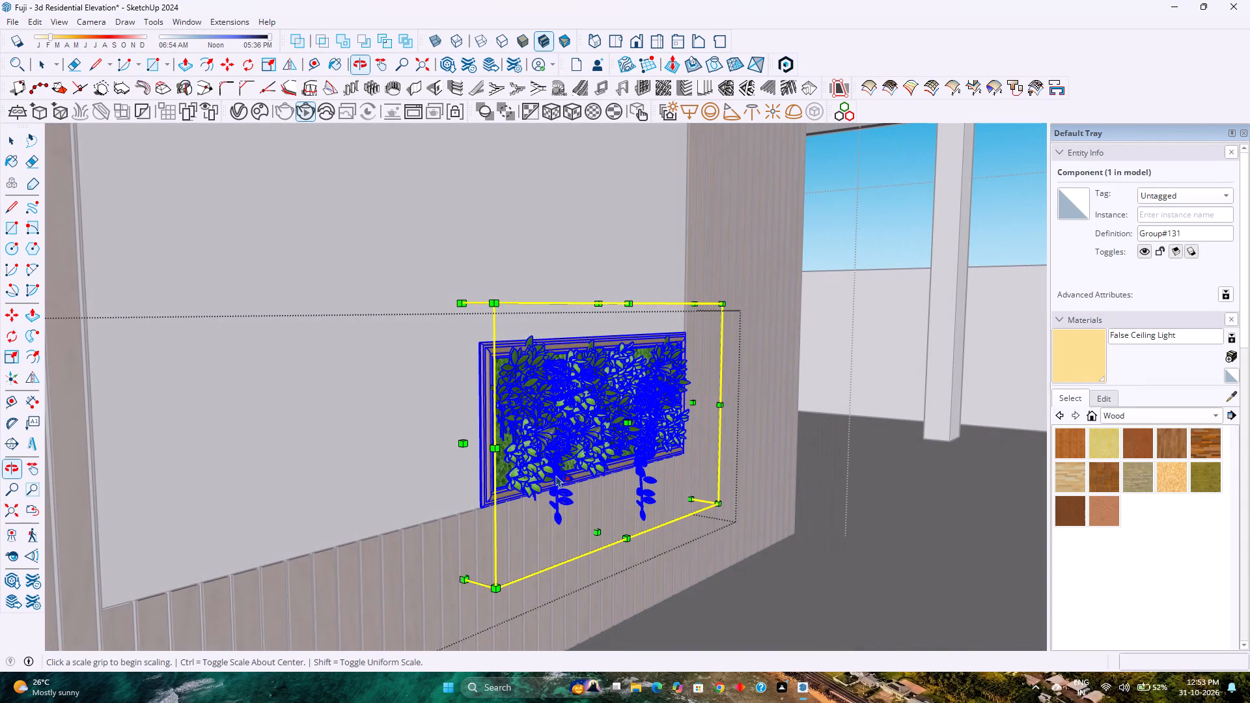
left_click(462, 443)
scroll(369, 459, "down", 4)
scroll(189, 297, "up", 6)
scroll(189, 297, "down", 3)
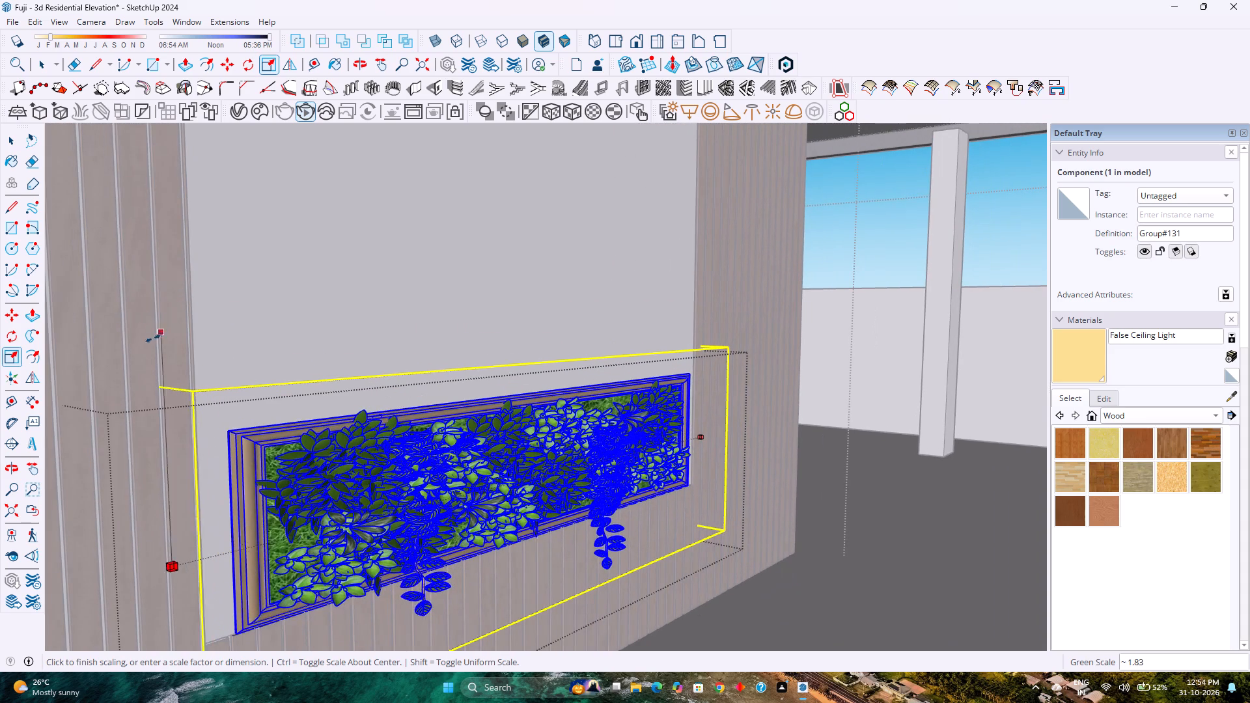
left_click(132, 364)
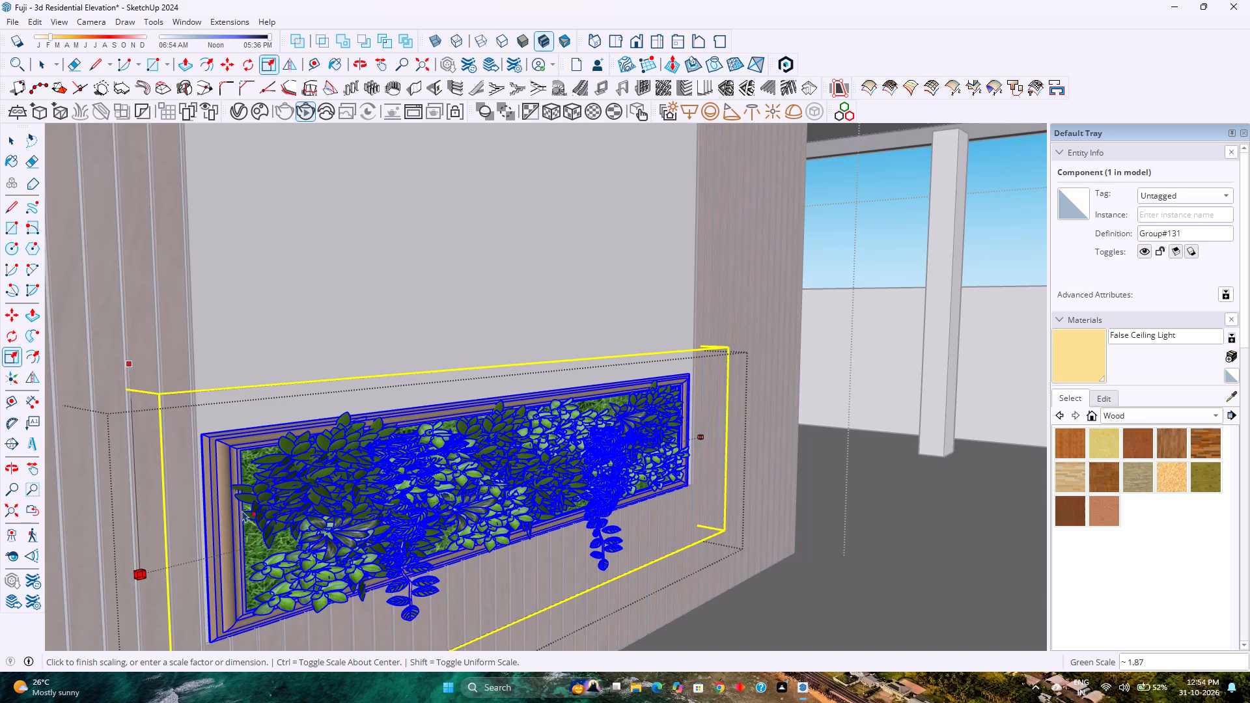
Scale the nested plant wall group's height by about 3.13, bringing its bounding box up to the white panel's top edge.
middle_click_drag(432, 464, 184, 491)
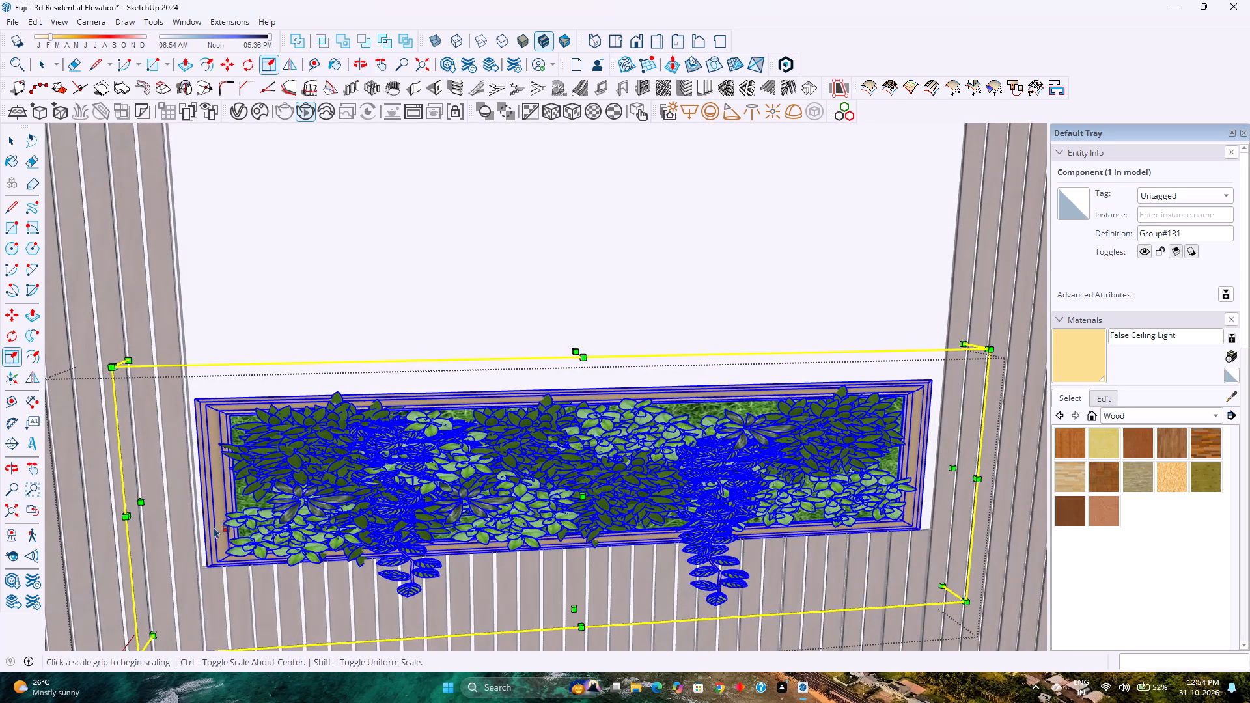
scroll(206, 573, "up", 6)
scroll(233, 525, "down", 3)
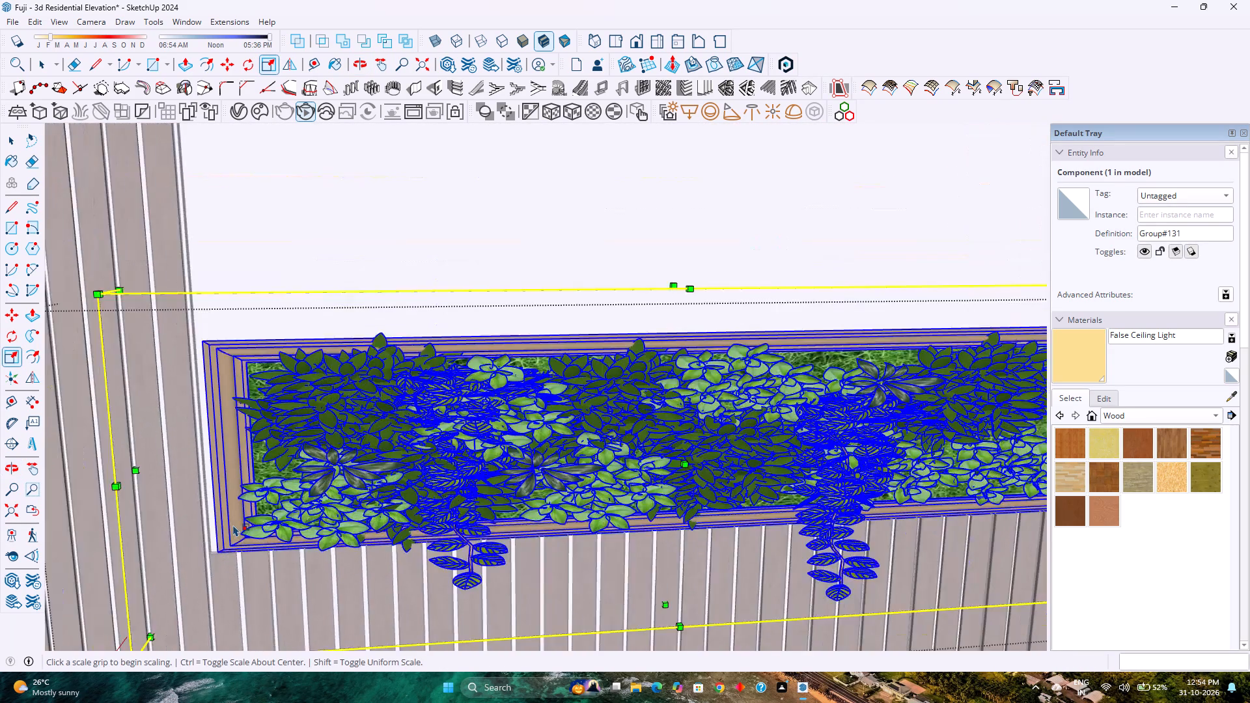
scroll(233, 525, "down", 6)
middle_click_drag(428, 449, 378, 627, "shift")
scroll(482, 571, "up", 2)
left_click(471, 533)
scroll(445, 353, "down", 8)
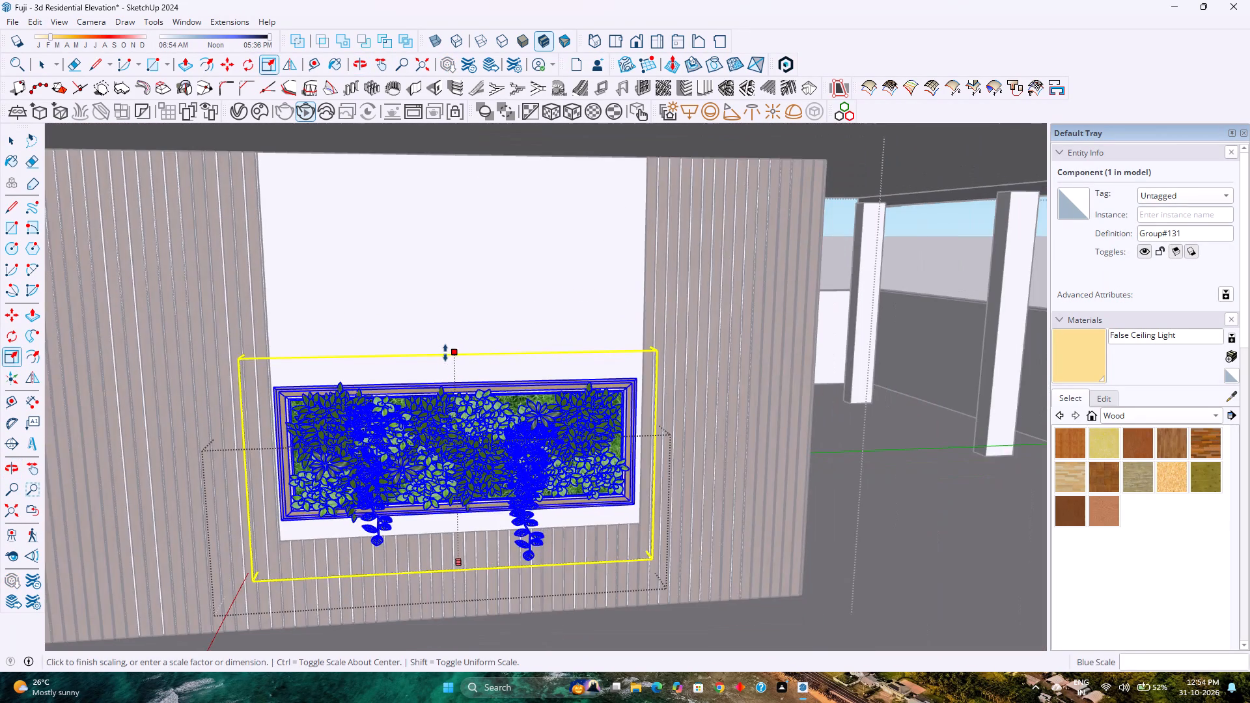
middle_click_drag(445, 354, 457, 448, "shift")
middle_click(457, 448, "shift")
left_click(17, 513)
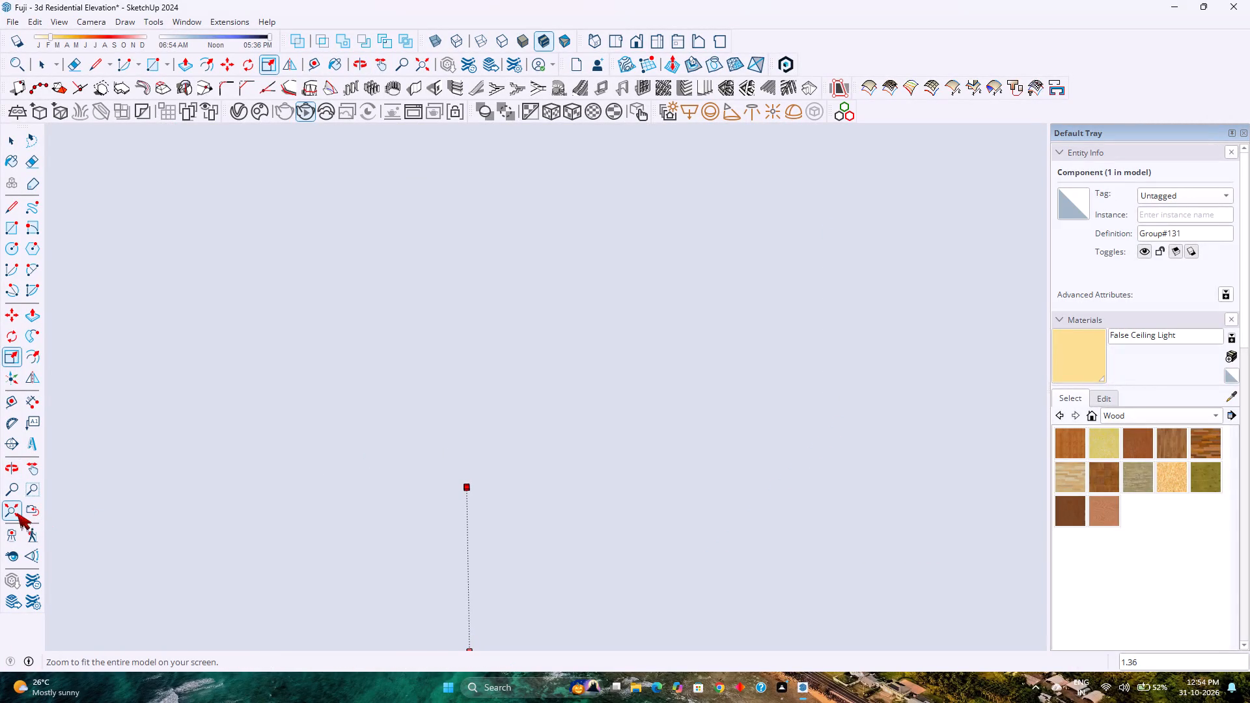
middle_click_drag(361, 489, 355, 419)
scroll(377, 406, "up", 16)
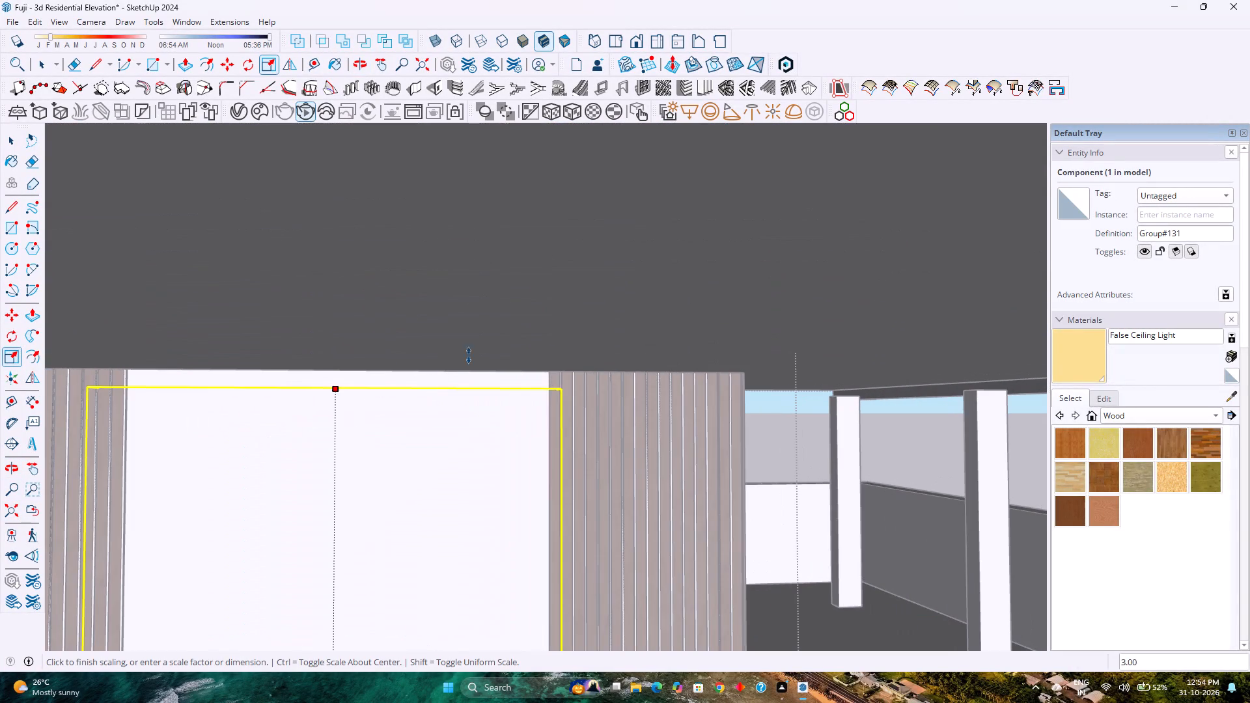
left_click(491, 369)
scroll(414, 413, "down", 2)
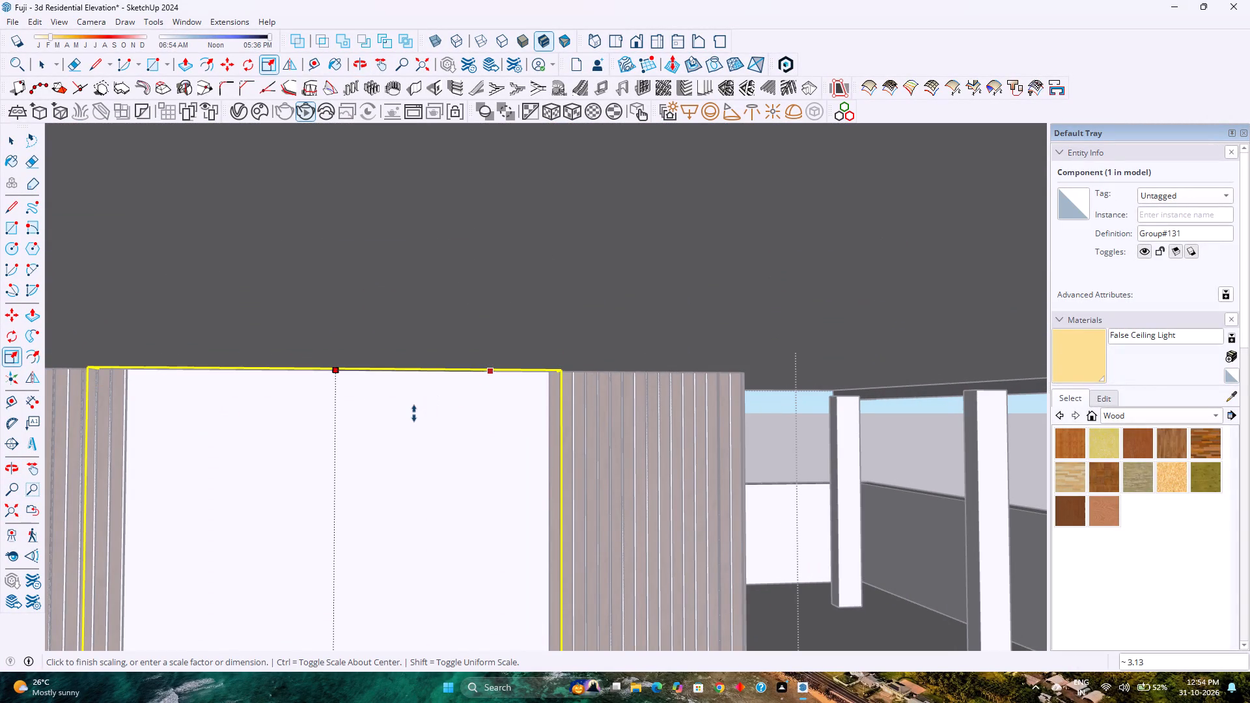
scroll(414, 413, "down", 15)
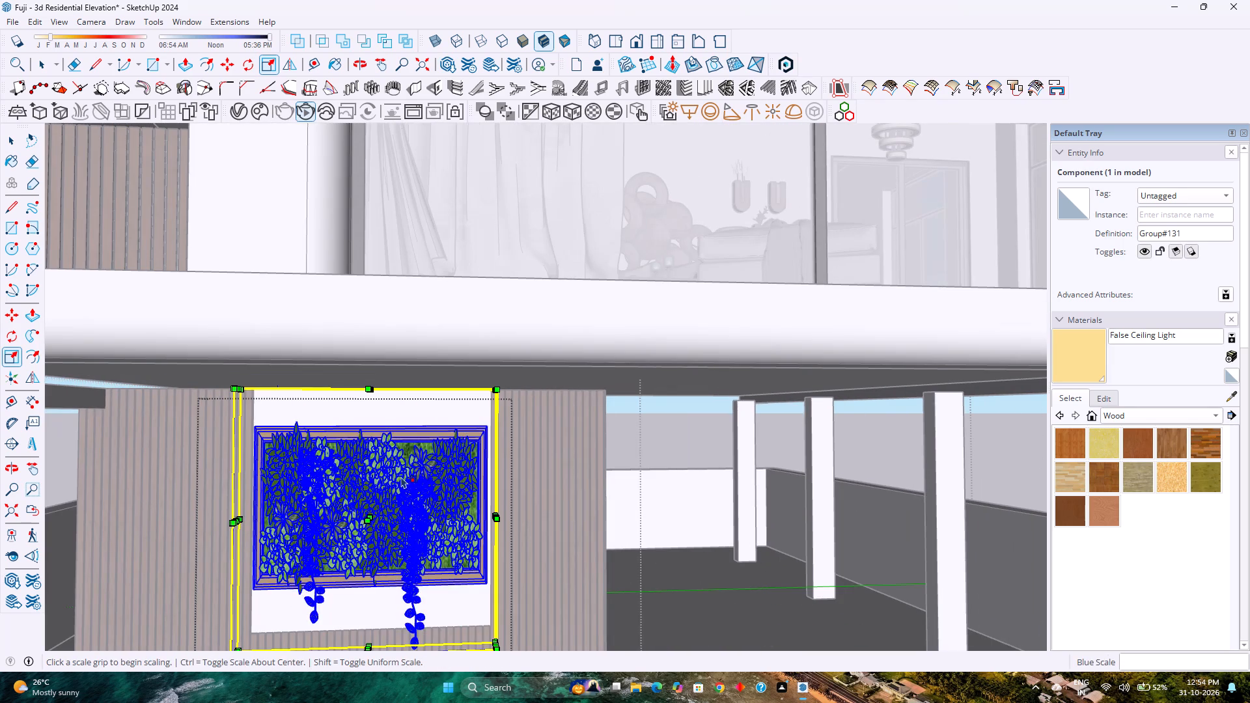
Open the nested plant wall group for editing so its individual plants and frame become selectable.
scroll(387, 499, "up", 8)
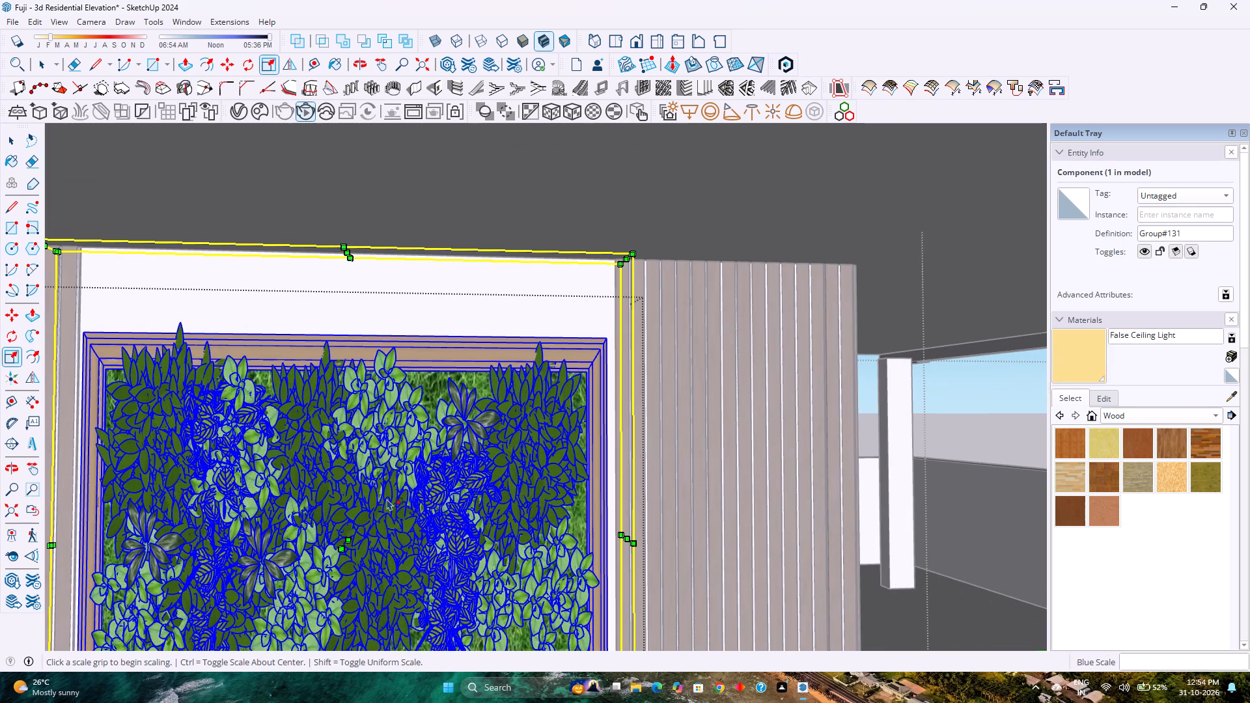
scroll(386, 497, "up", 4)
scroll(386, 489, "down", 11)
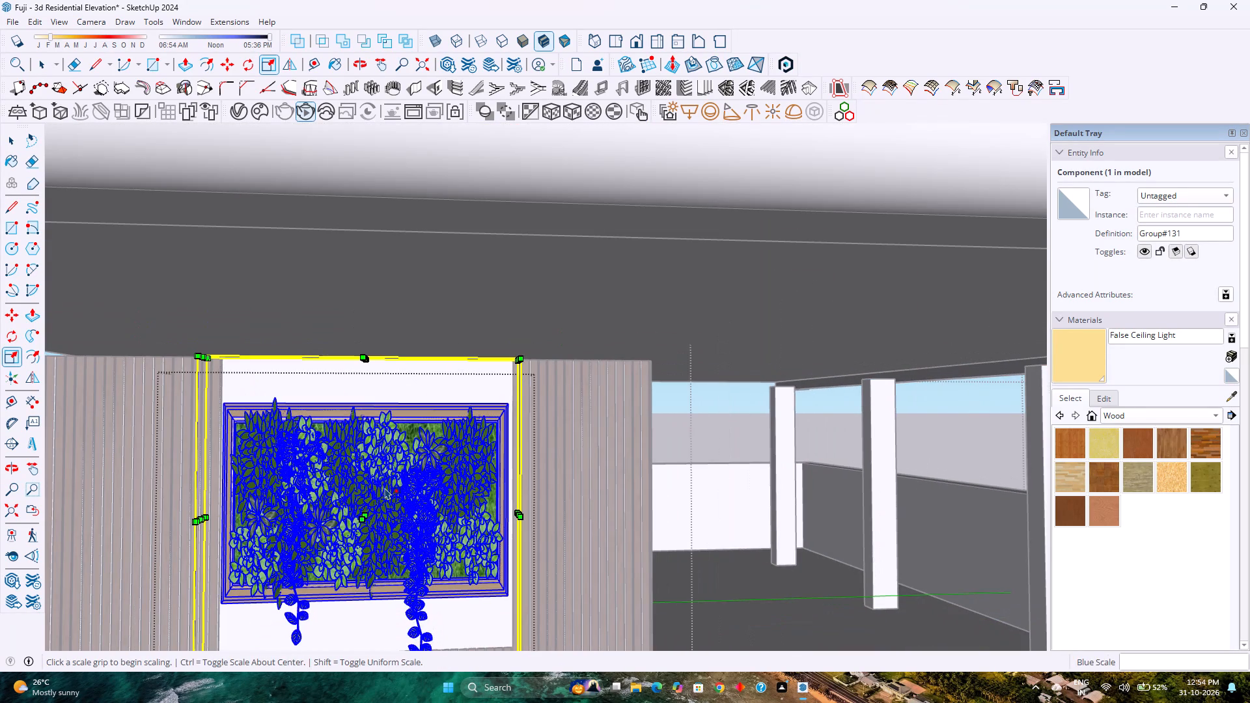
key("space")
double_click(384, 475)
scroll(384, 475, "up", 4)
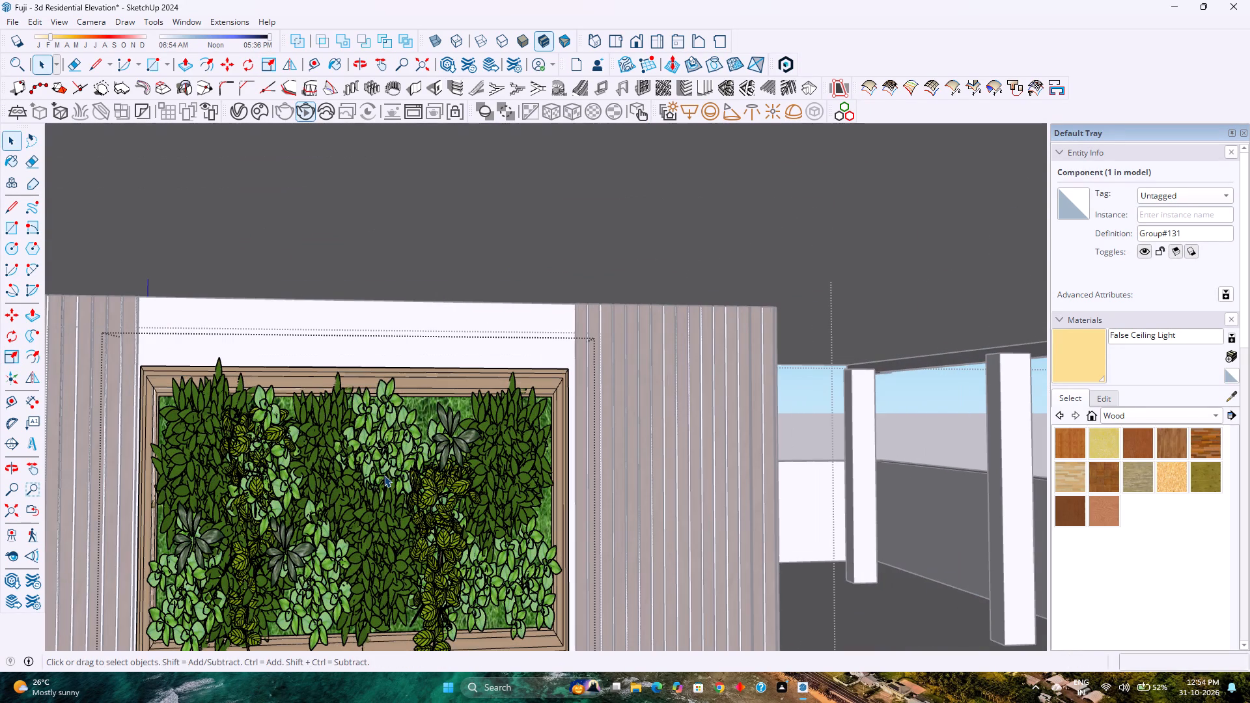
Select all the plant components, including the hanging vines but not the frame, and make them one group.
left_click(384, 473)
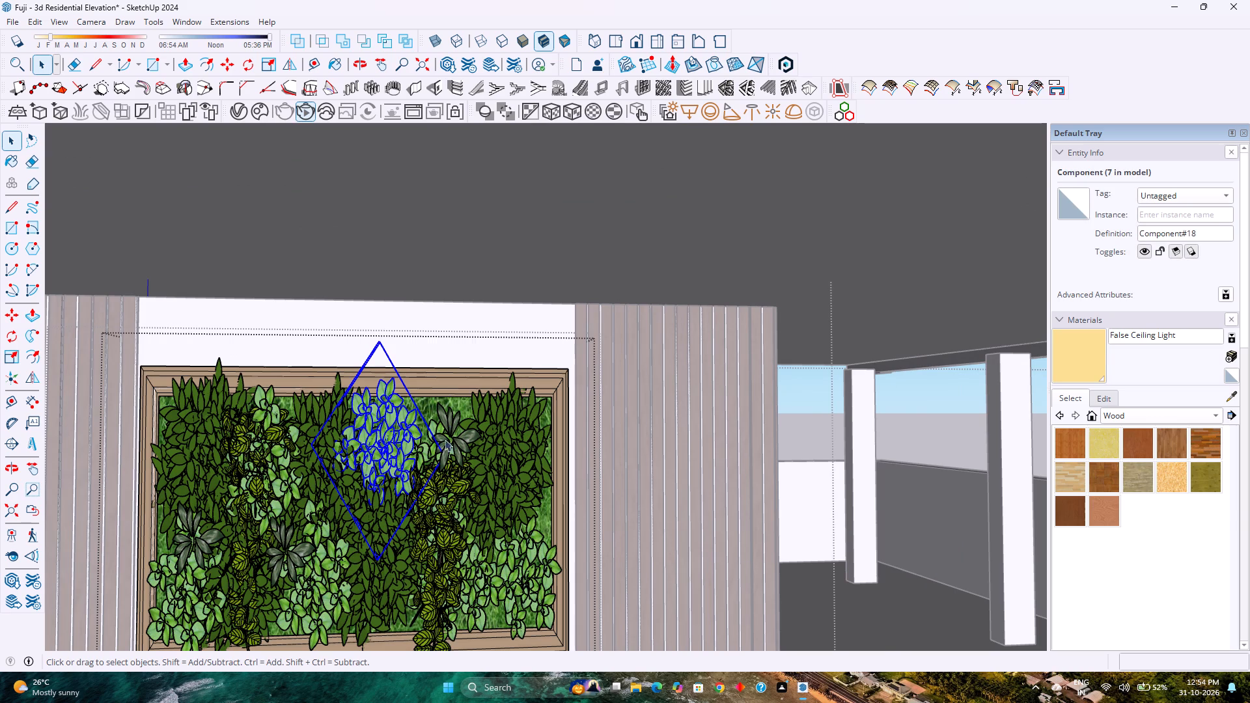
left_click_drag(132, 355, 546, 613, "ctrl")
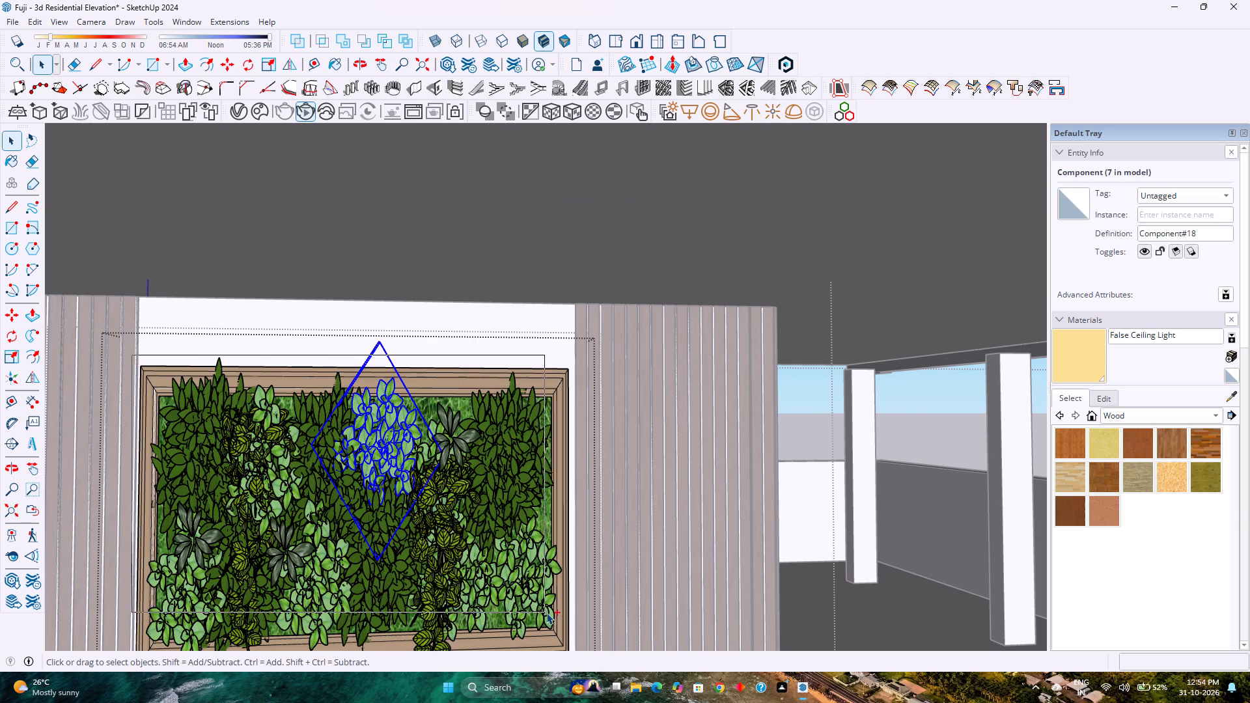
left_click_drag(546, 613, 564, 627, "ctrl")
scroll(489, 554, "down", 4)
middle_click_drag(489, 554, 441, 464, "shift")
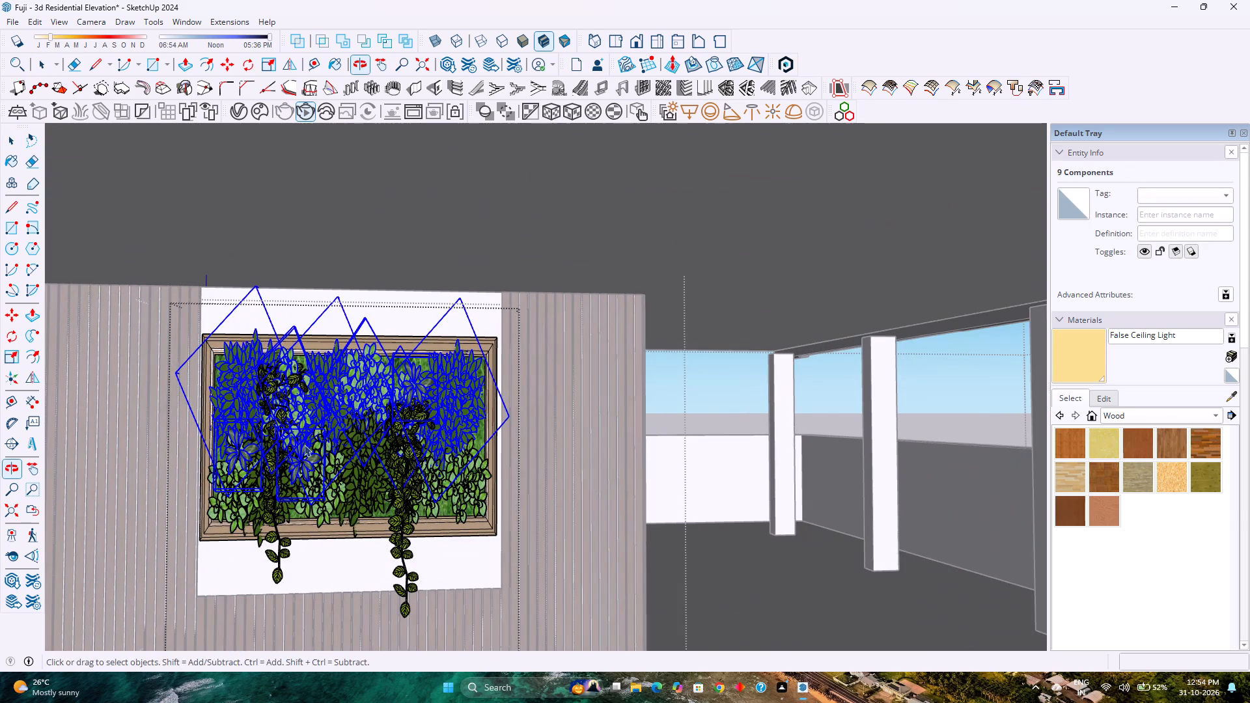
left_click_drag(204, 409, 505, 616, "ctrl")
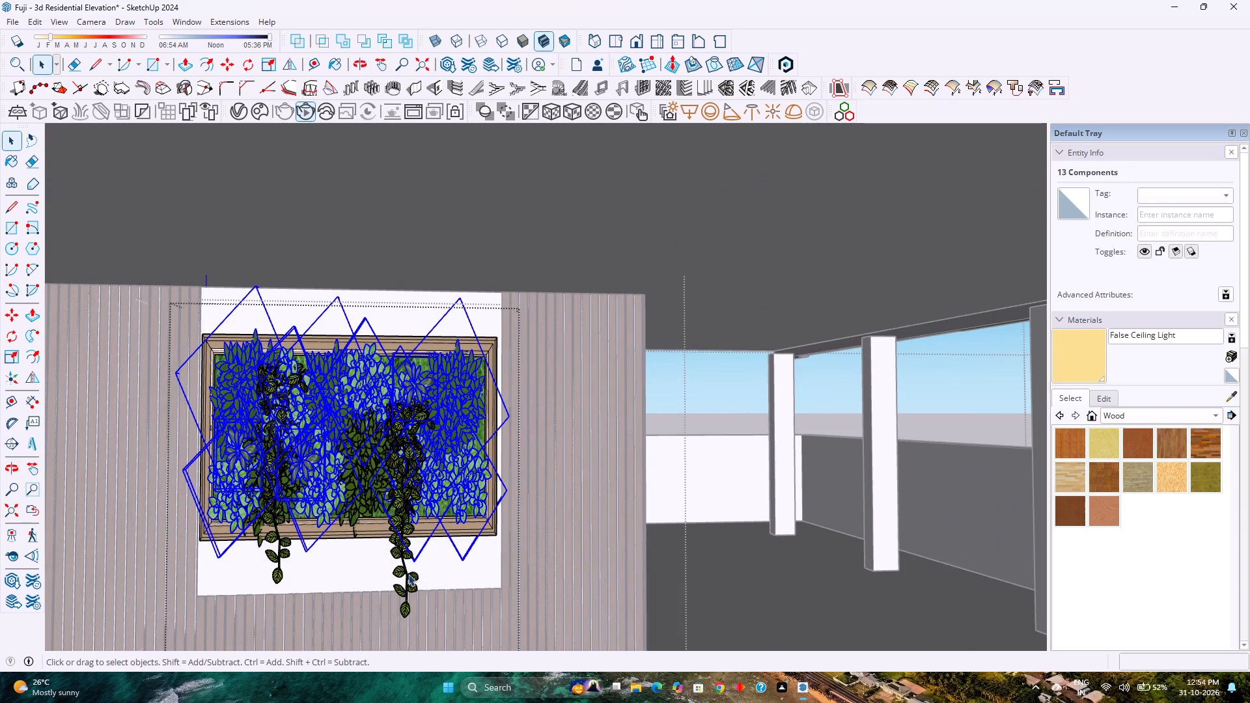
left_click(404, 572, "ctrl")
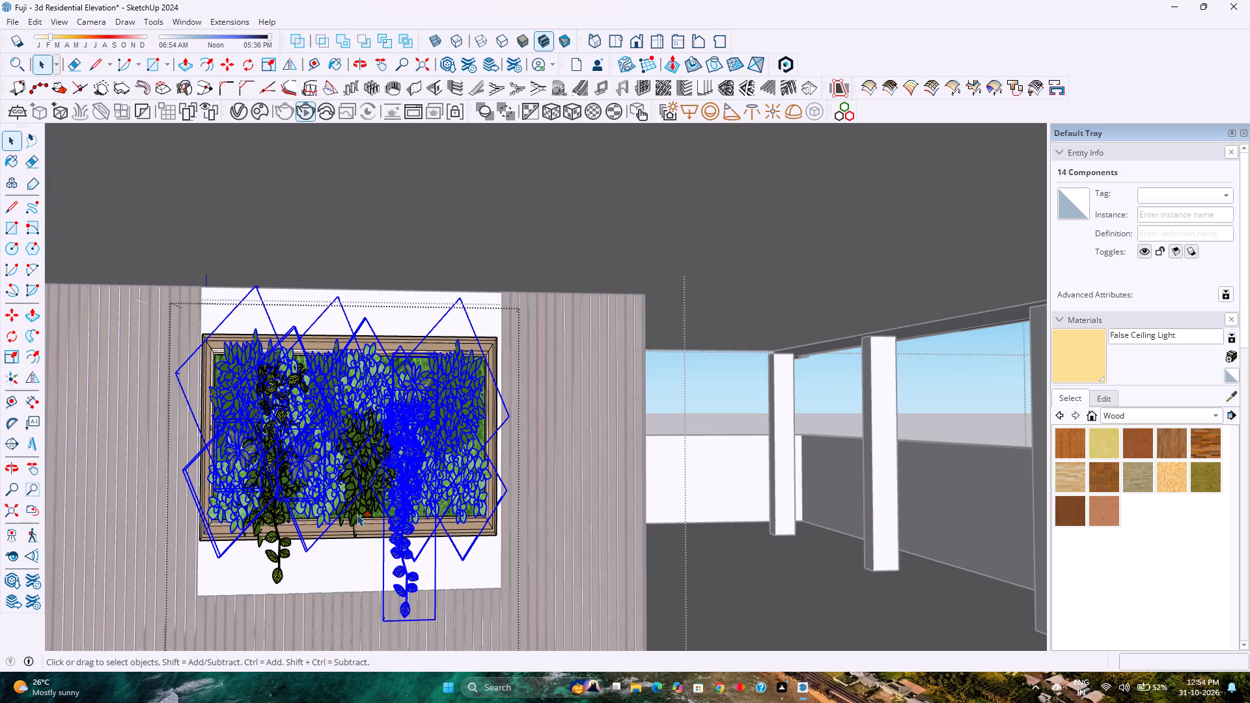
left_click(357, 514, "ctrl")
left_click(283, 559, "ctrl")
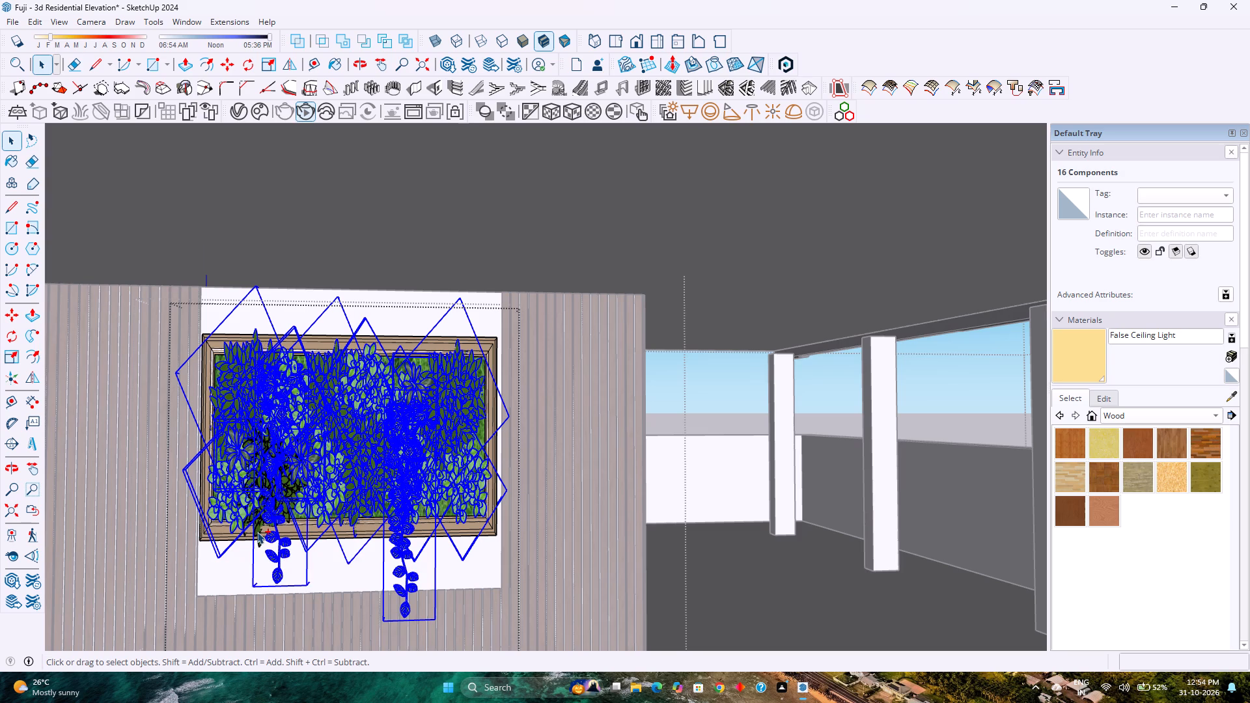
left_click(257, 532, "ctrl")
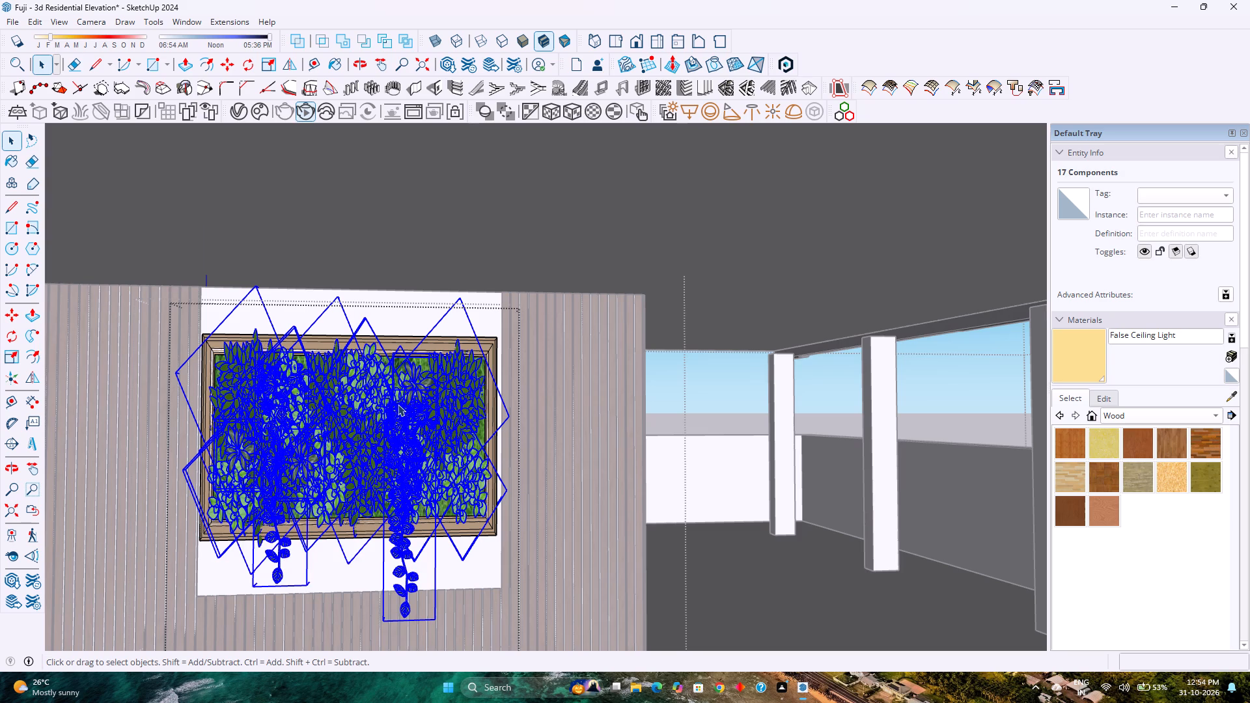
right_click(383, 407)
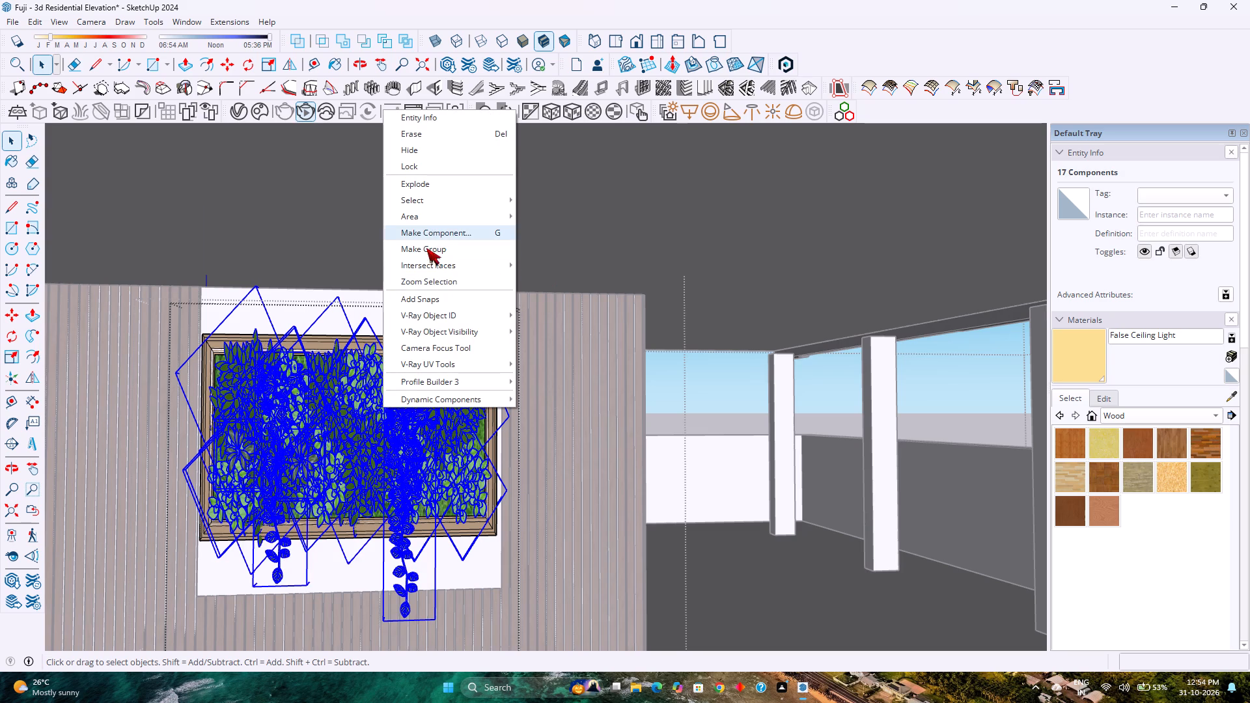
left_click(258, 539, "ctrl")
left_click(258, 539, "ctrl")
scroll(262, 538, "up", 6)
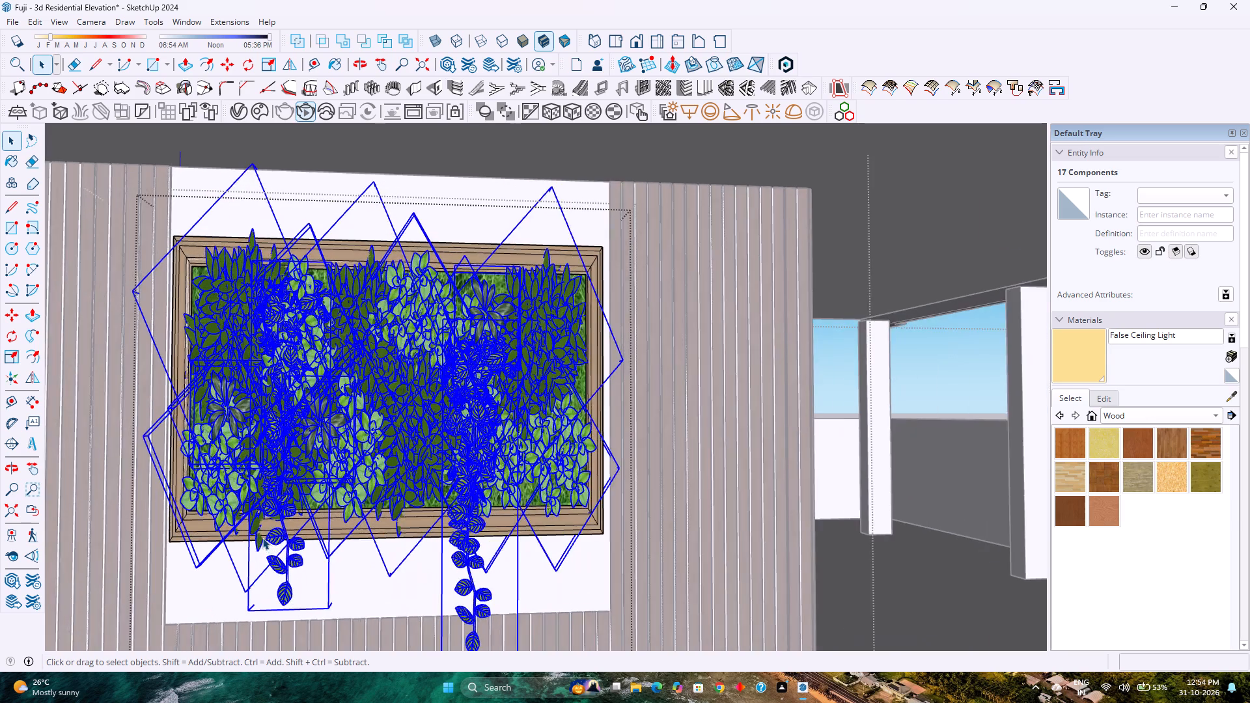
scroll(262, 538, "up", 6)
scroll(262, 538, "down", 5)
middle_click_drag(201, 508, 419, 521)
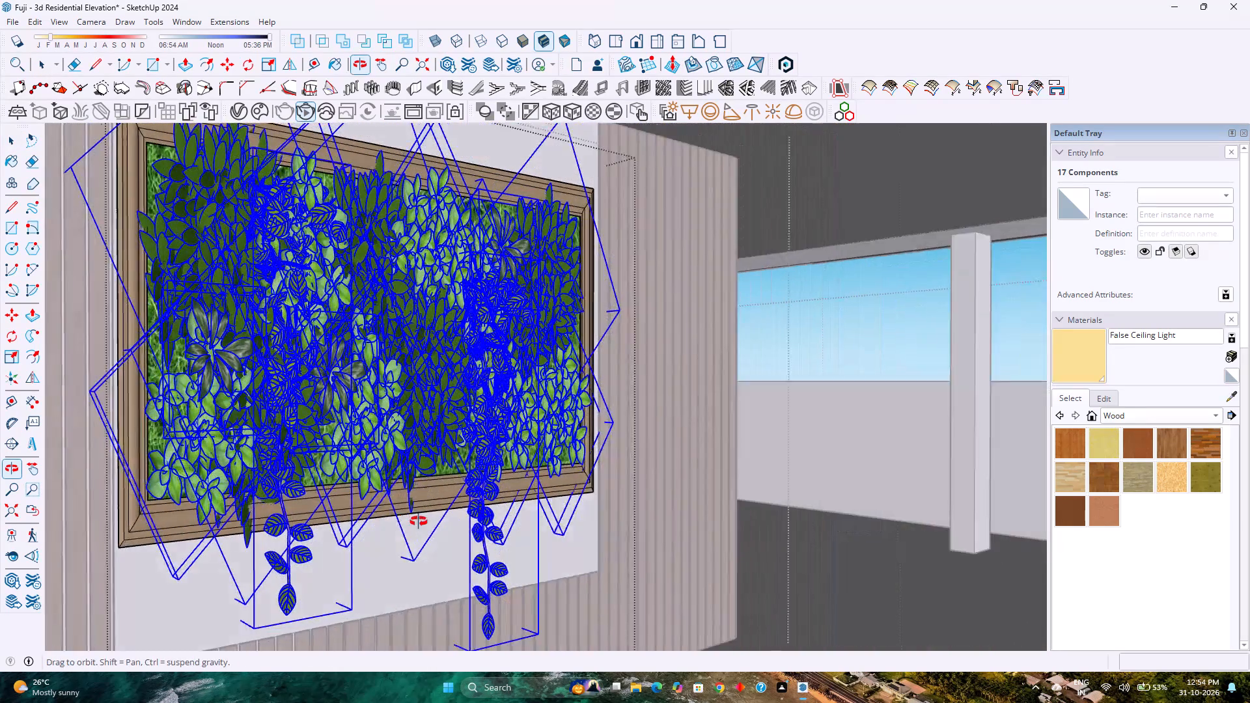
middle_click_drag(419, 521, 417, 521)
middle_click_drag(417, 521, 335, 514)
right_click(335, 357)
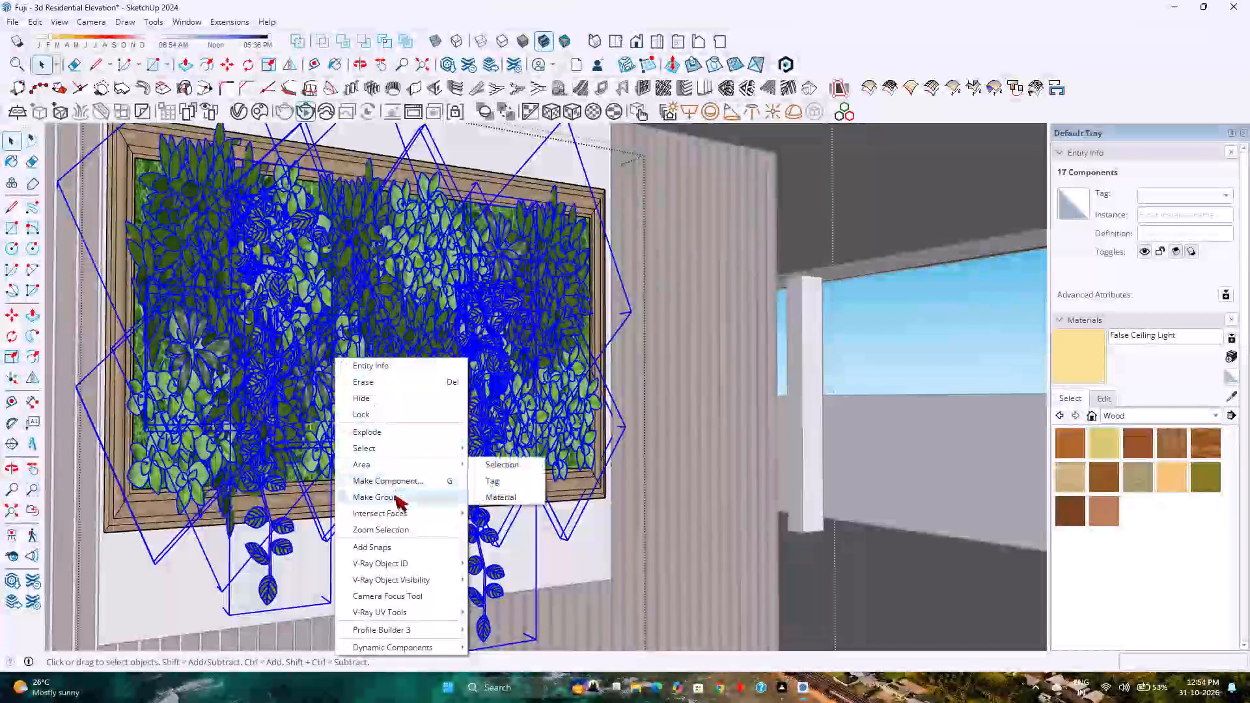
left_click(393, 501)
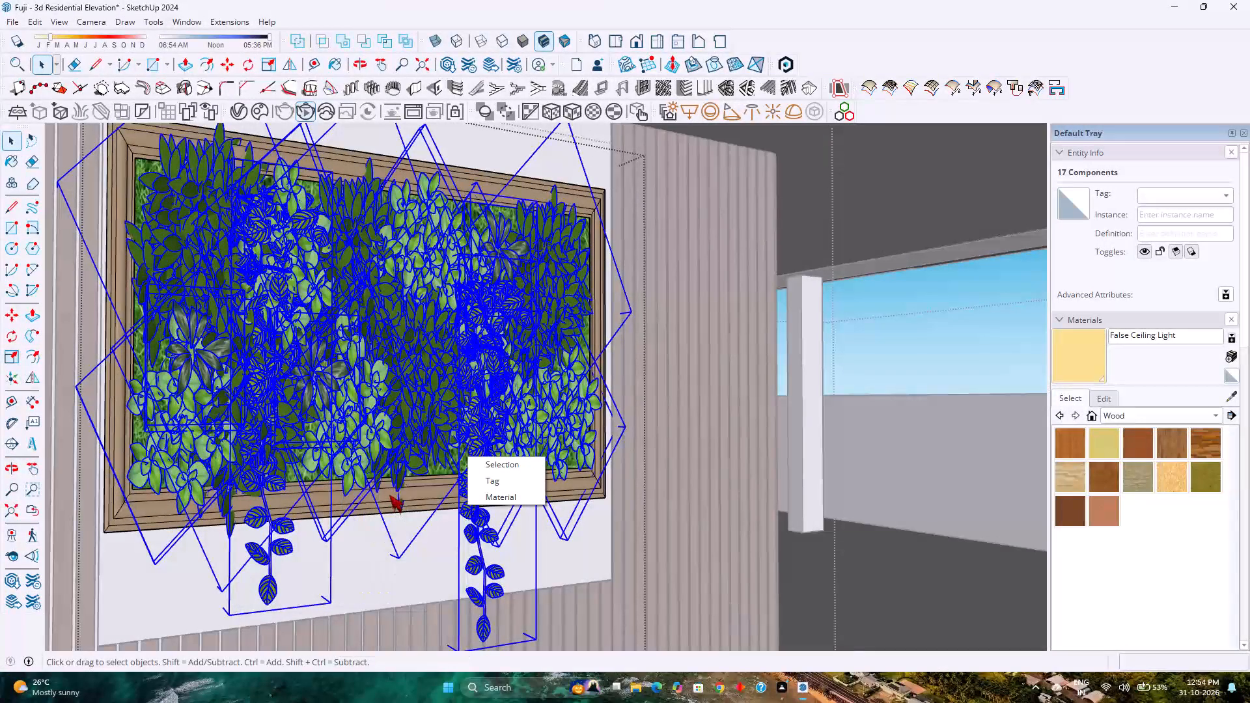
scroll(389, 488, "down", 2)
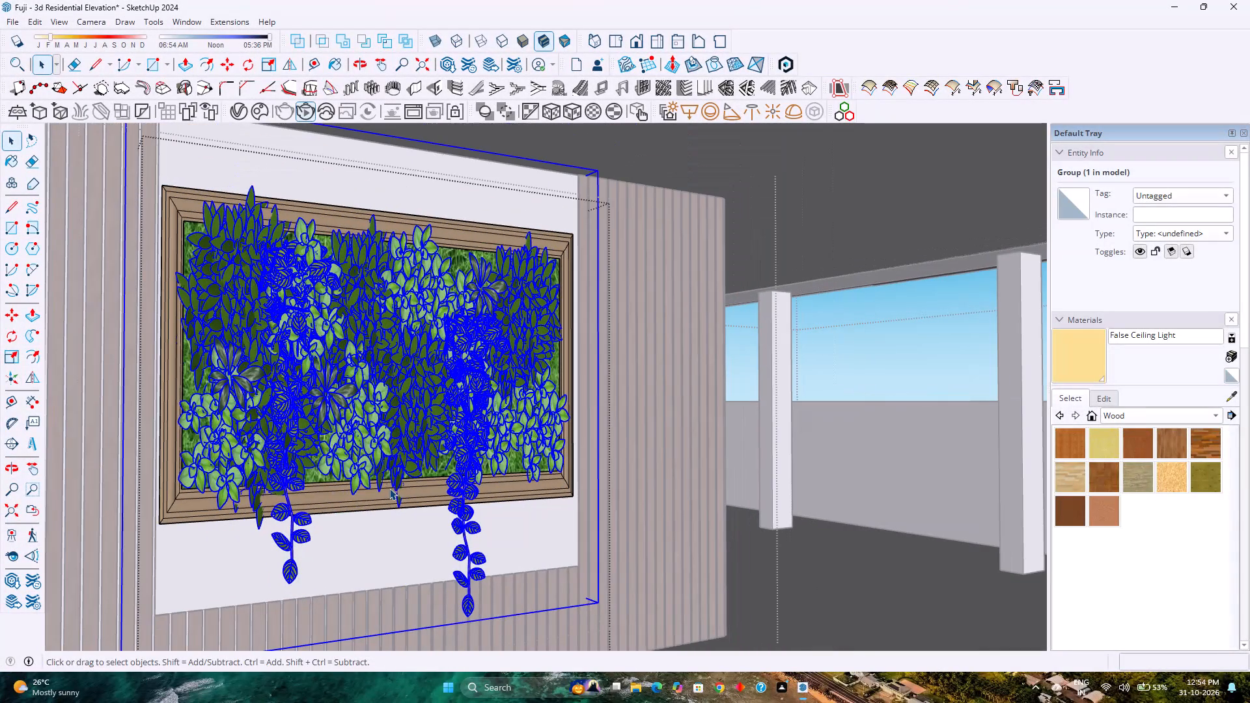
key("Escape")
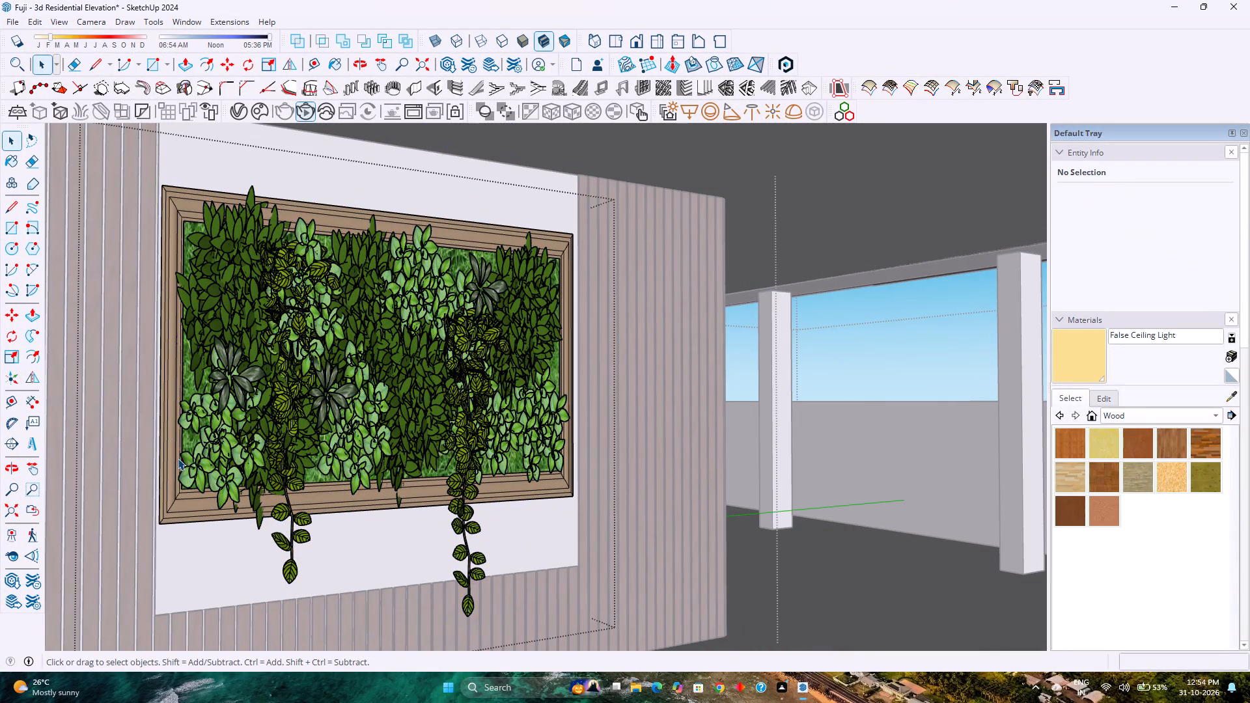
Scale the wooden frame group's height downward by about 1.27 so its bottom rail covers the white panel's lower edge.
left_click(178, 458)
double_click(178, 458)
left_click(173, 461)
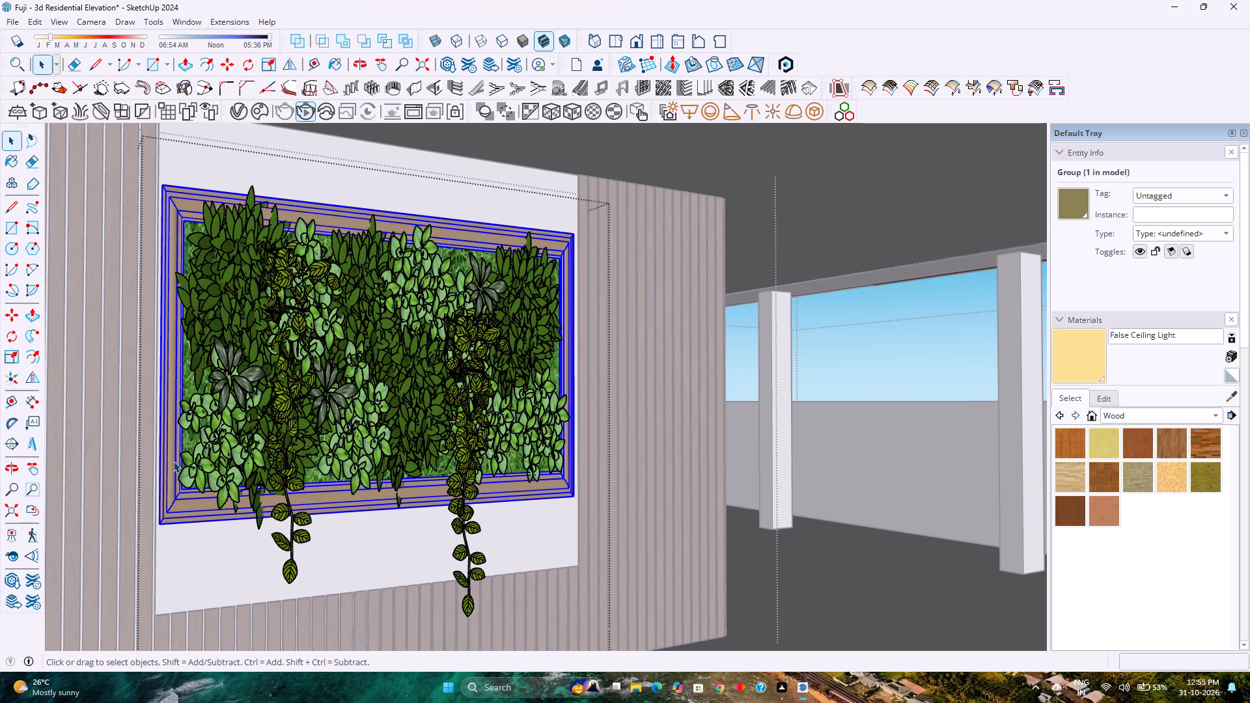
key("s")
scroll(379, 521, "up", 7)
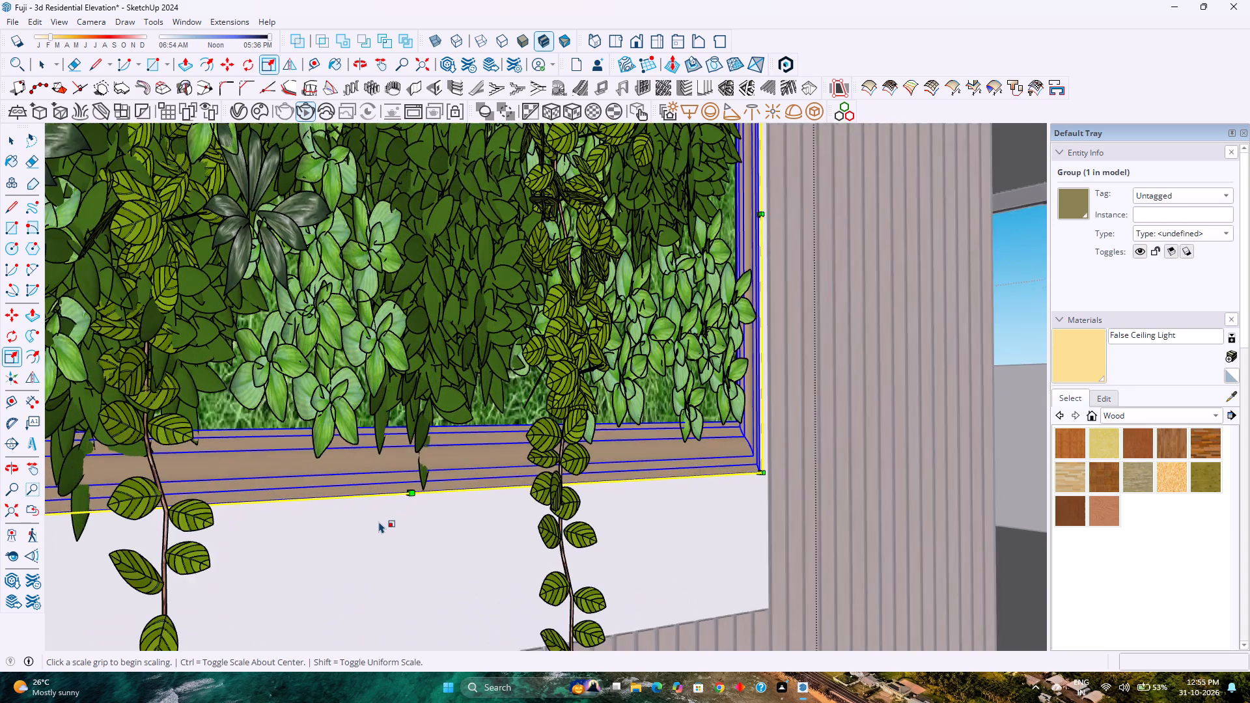
scroll(379, 521, "up", 4)
middle_click_drag(379, 521, 485, 446)
scroll(433, 486, "up", 14)
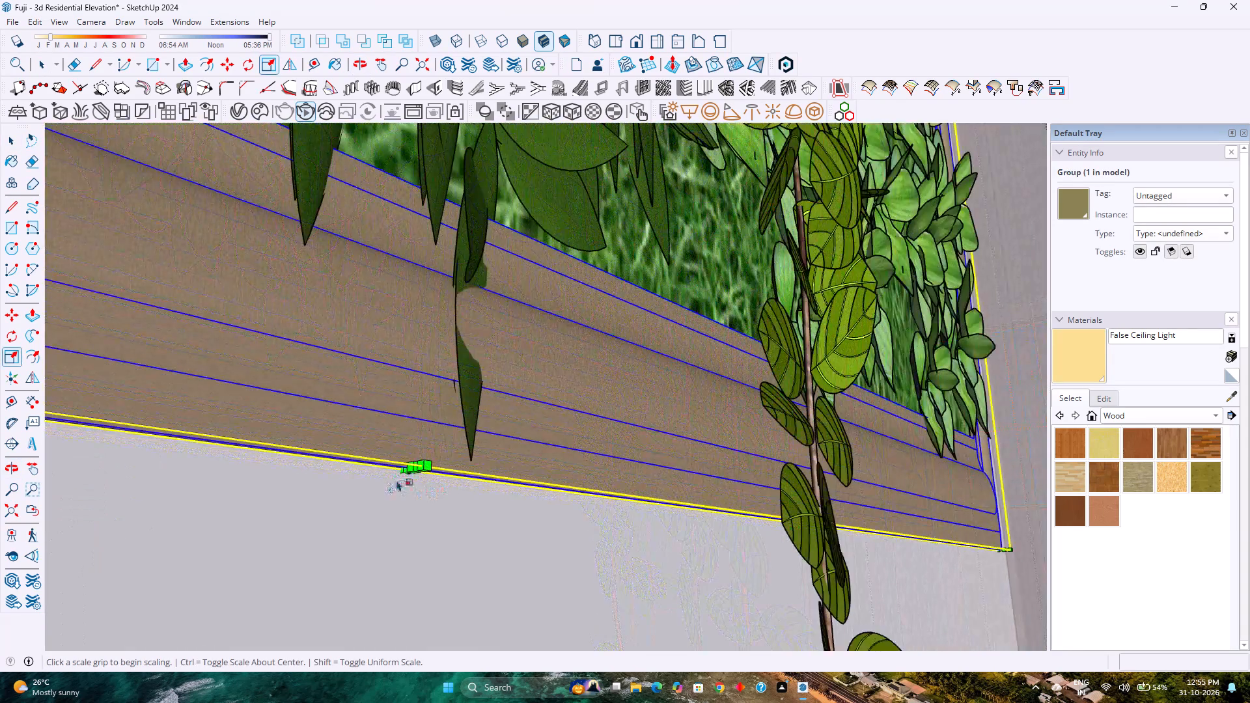
scroll(396, 480, "up", 3)
left_click(427, 456)
scroll(423, 479, "down", 5)
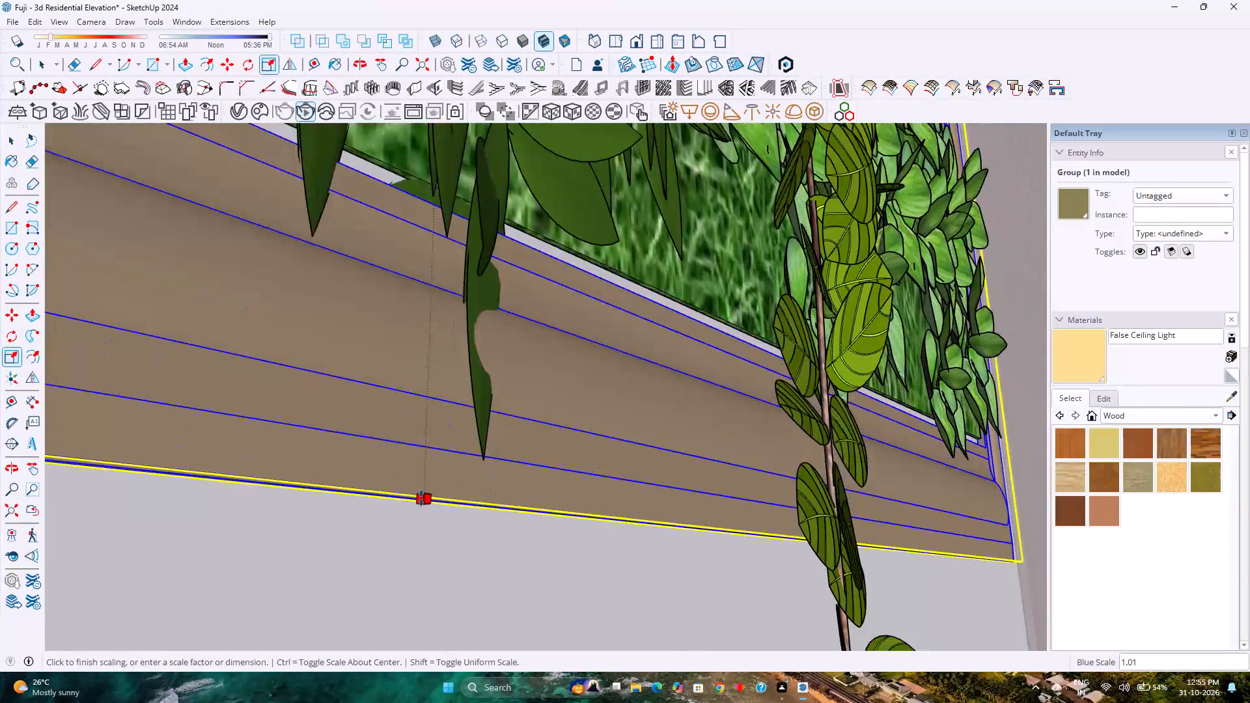
scroll(421, 498, "down", 20)
scroll(421, 501, "down", 1)
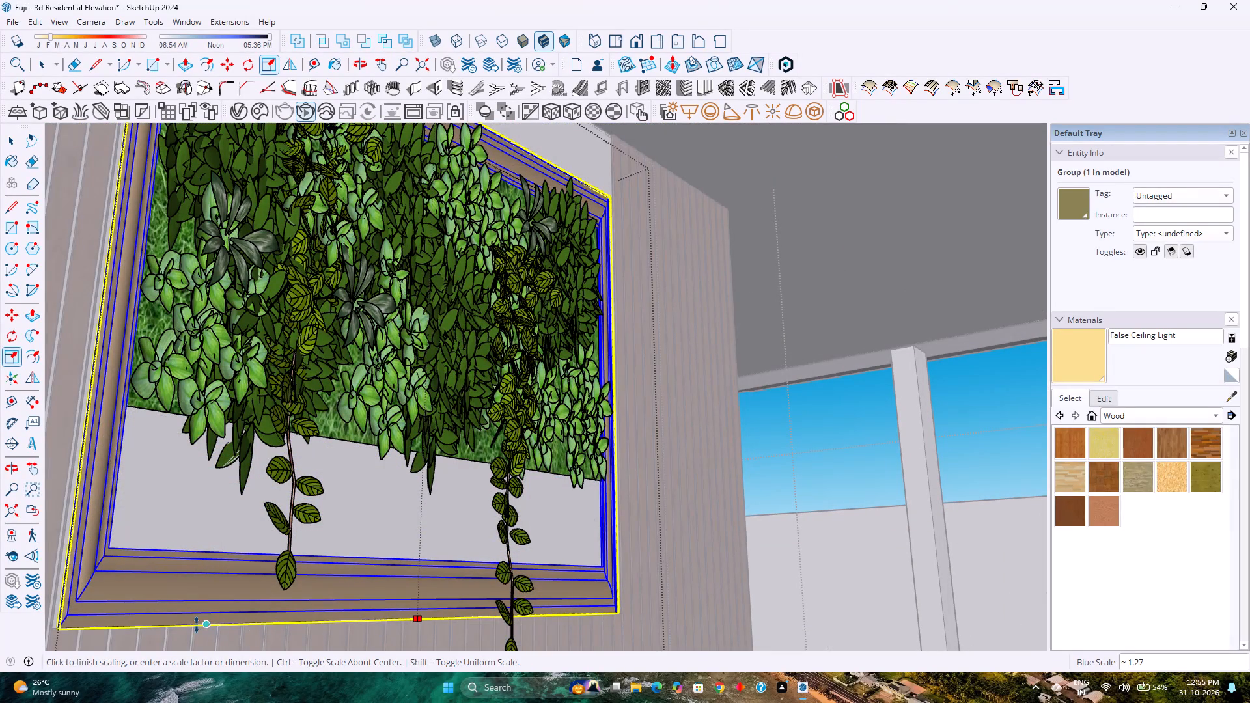
left_click(52, 628)
Scale the frame group's width by about 1.01 on its left side so it overlaps the adjacent slat.
scroll(94, 527, "up", 1)
scroll(94, 517, "down", 4)
middle_click_drag(92, 446, 248, 486, "shift")
middle_click(248, 486, "shift")
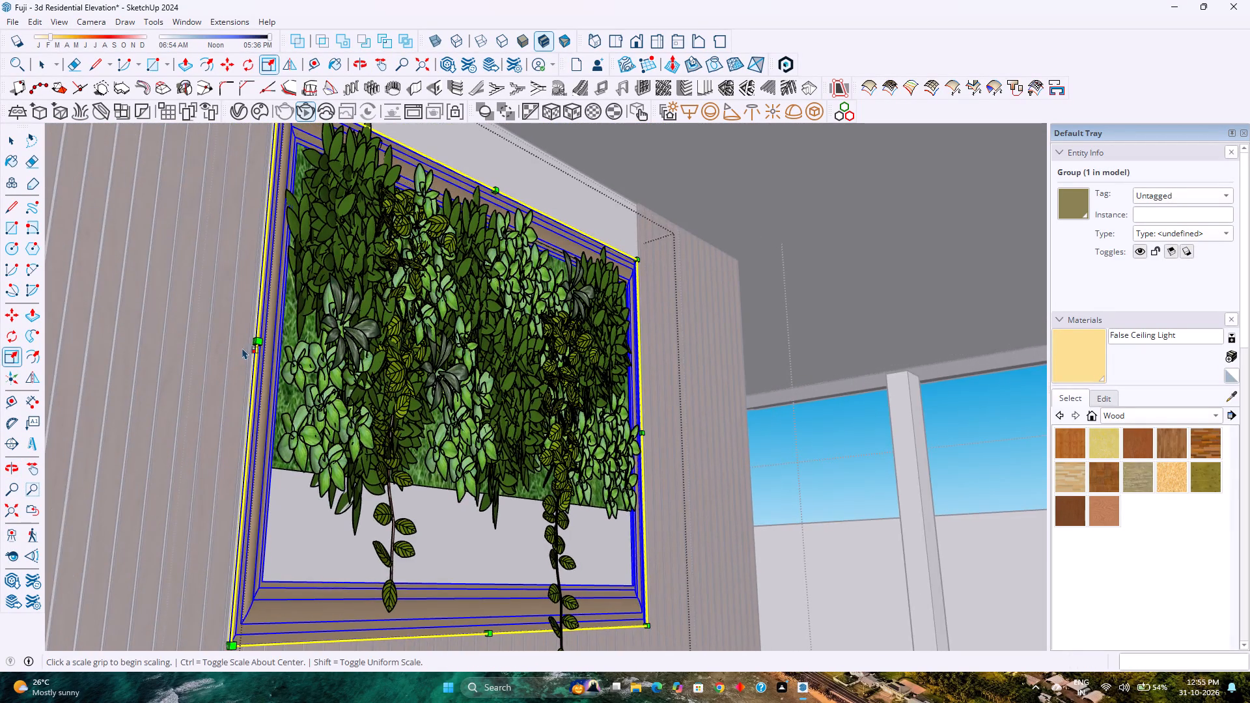
scroll(242, 348, "up", 17)
left_click(285, 344)
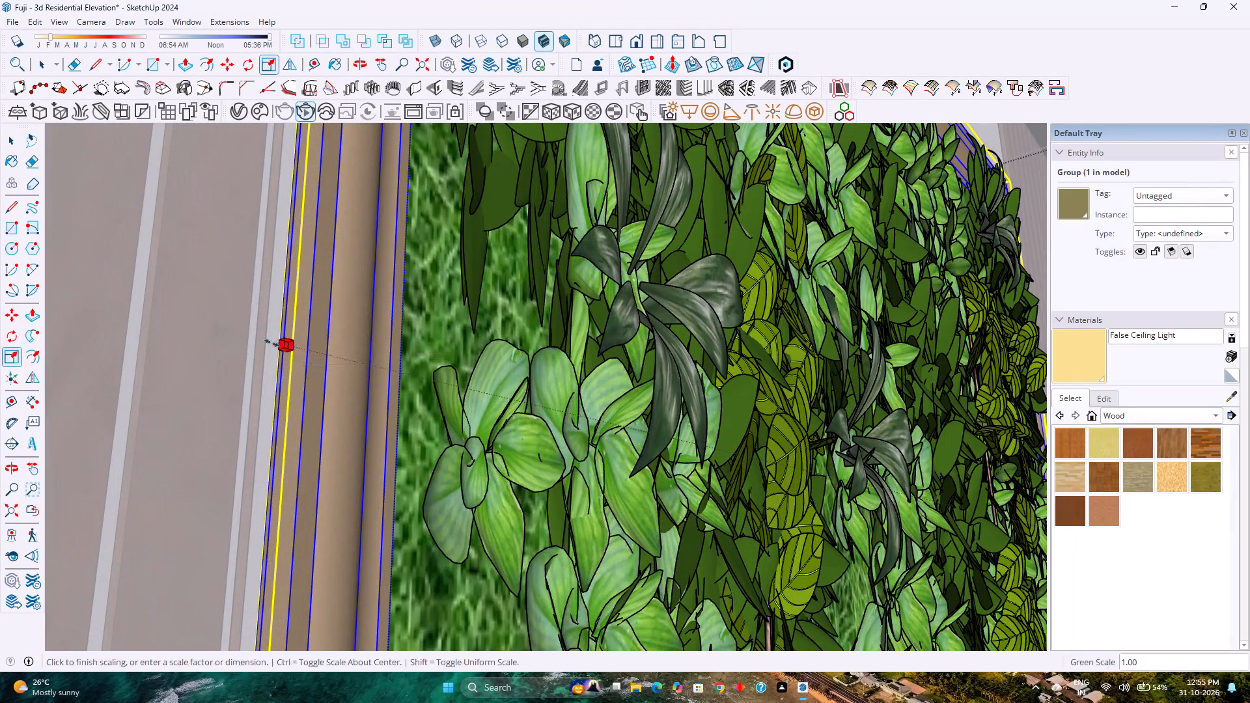
middle_click_drag(253, 336, 83, 523)
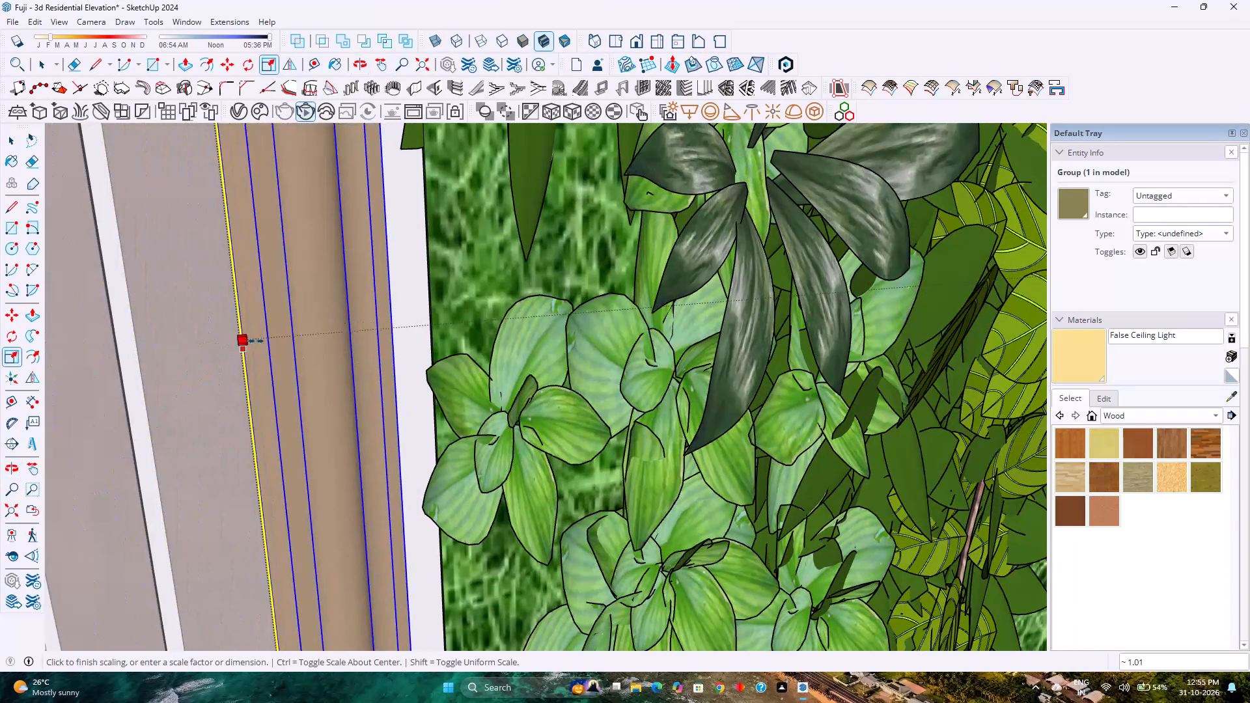
left_click(245, 338)
scroll(245, 338, "down", 6)
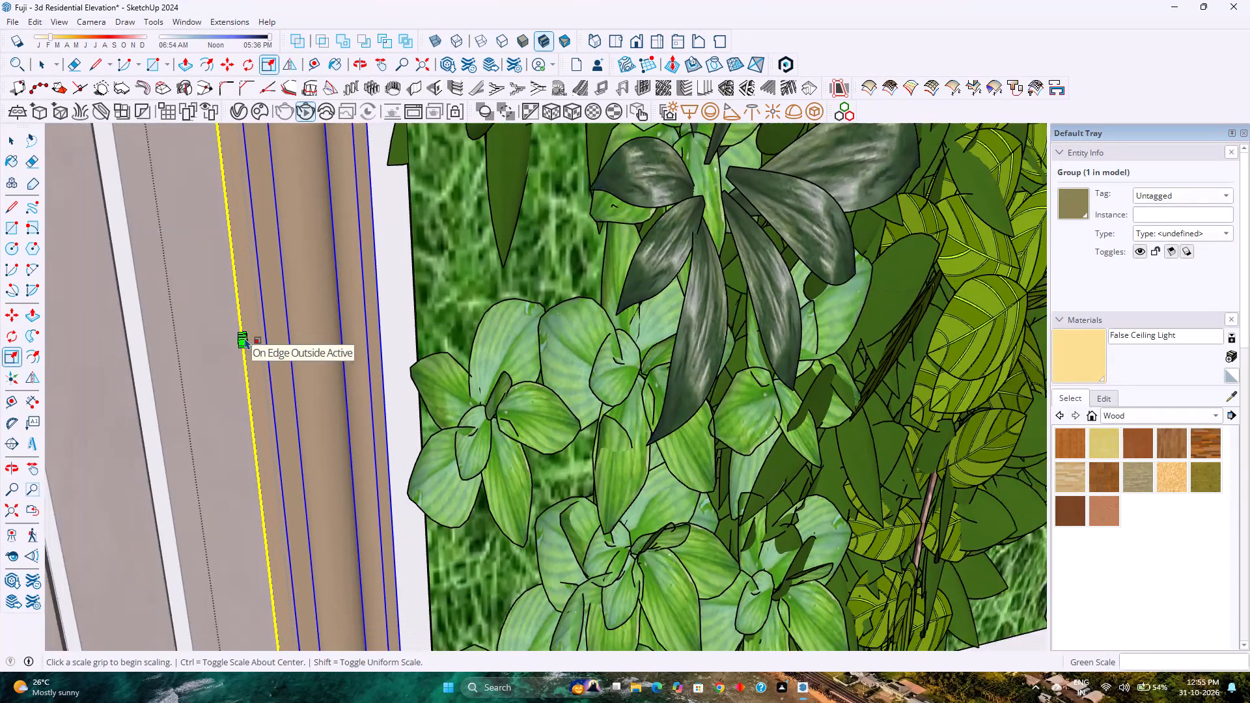
Scale the frame group's width by about 1.02 on its right side so it covers the white panel's edge.
scroll(245, 338, "down", 20)
middle_click_drag(400, 381, 236, 389, "shift")
middle_click_drag(389, 387, 267, 394)
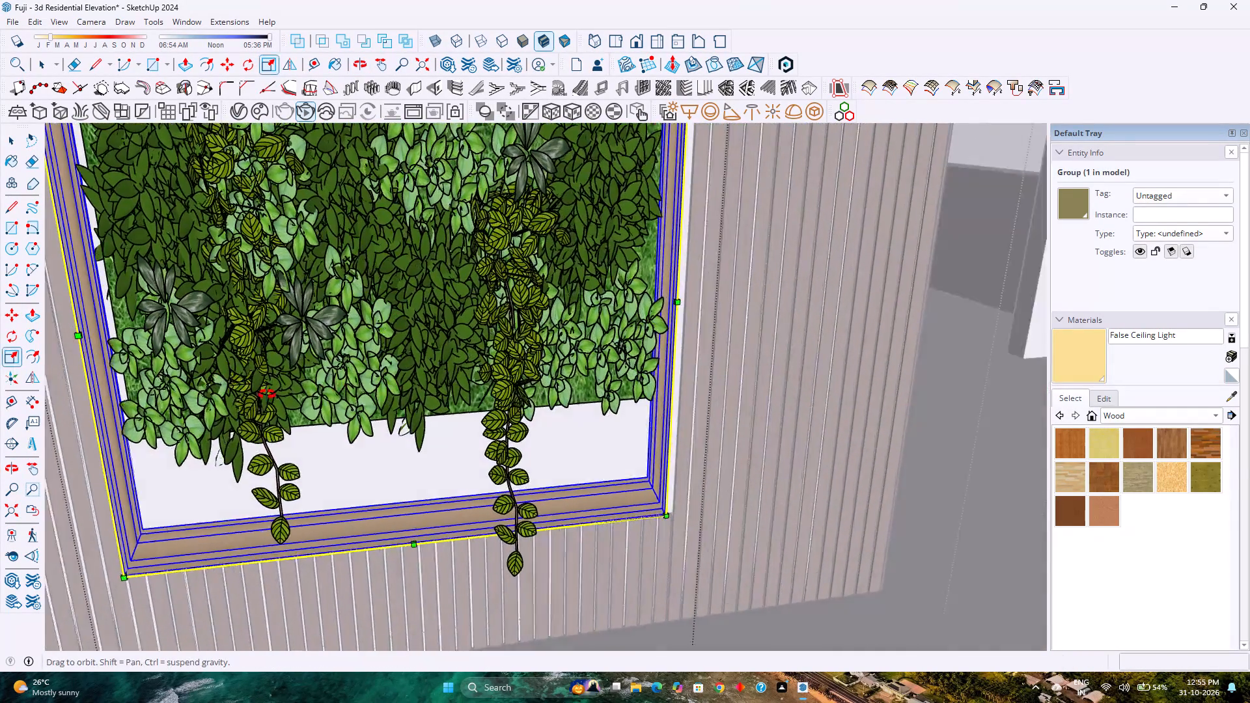
middle_click_drag(267, 394, 193, 394)
scroll(736, 309, "up", 16)
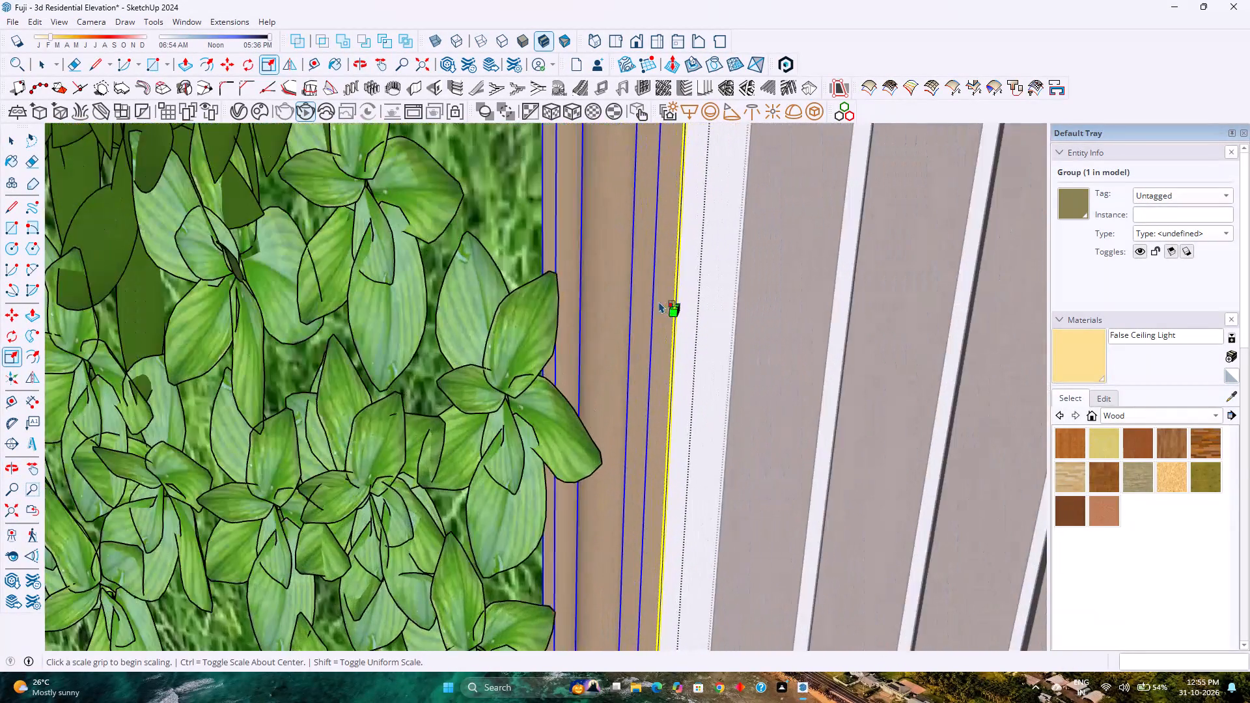
scroll(659, 301, "up", 17)
left_click(678, 310)
scroll(691, 309, "down", 11)
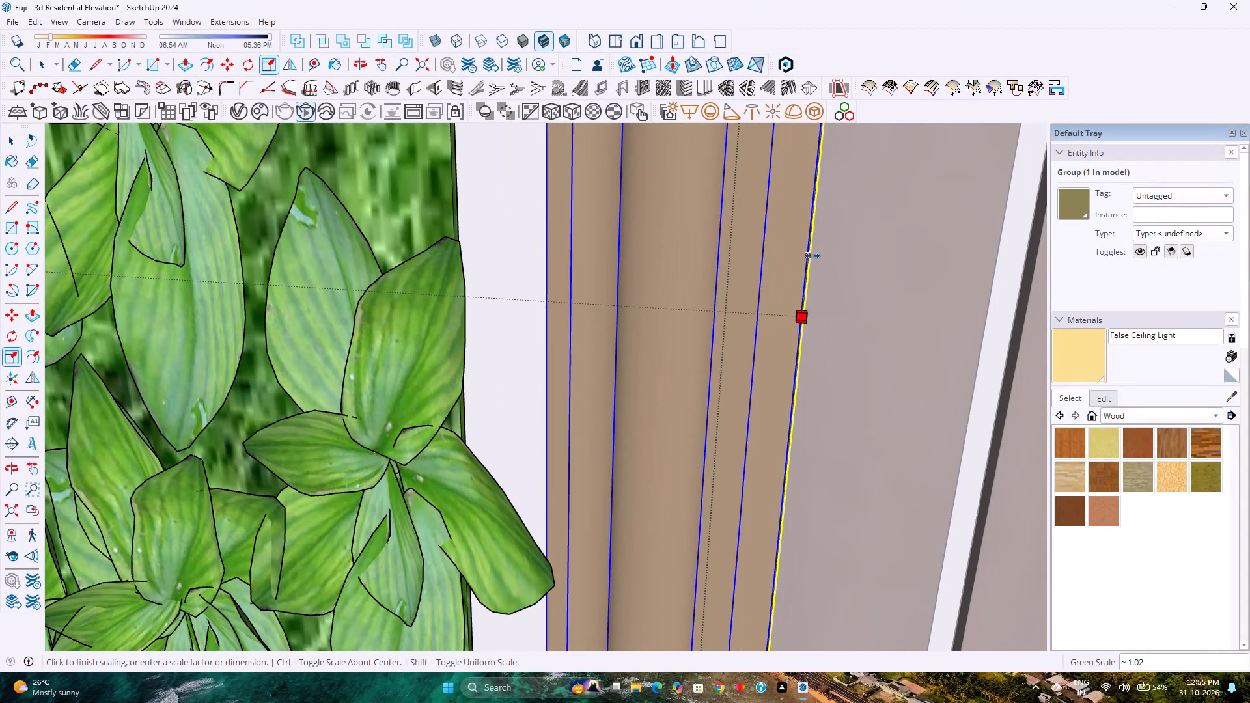
left_click(812, 256)
scroll(661, 274, "down", 13)
Scale the wooden frame group's height upward by about 1.23 so its top rail reaches above the slatted wall's top edge.
middle_click_drag(570, 340, 564, 413, "shift")
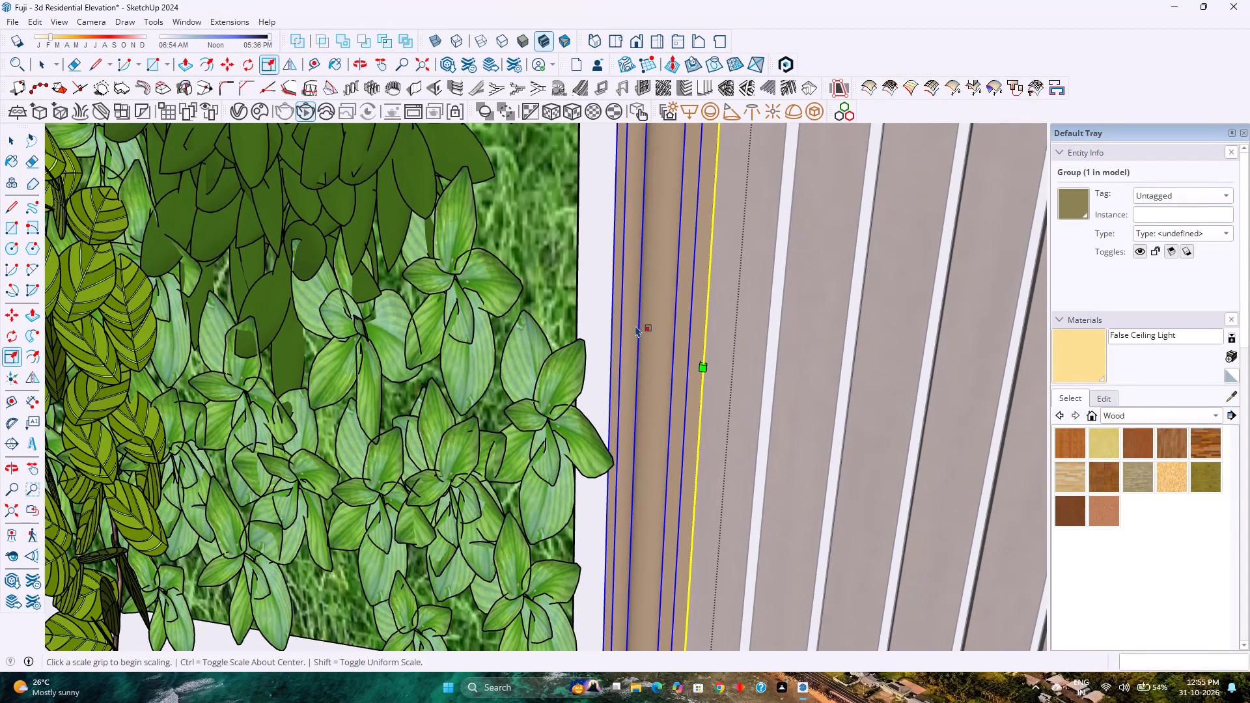
middle_click(645, 316)
scroll(645, 308, "down", 9)
middle_click_drag(572, 328, 550, 476, "shift")
middle_click_drag(530, 476, 576, 407)
scroll(583, 388, "down", 3)
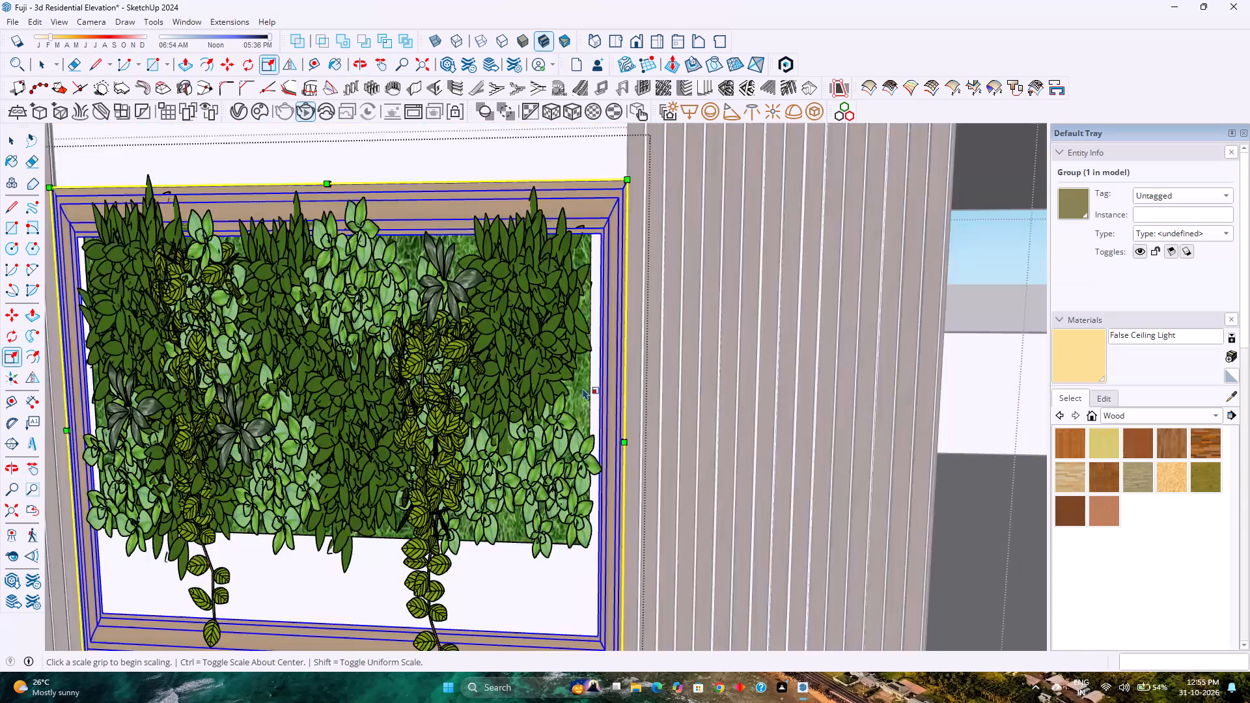
scroll(583, 388, "down", 6)
scroll(417, 238, "up", 15)
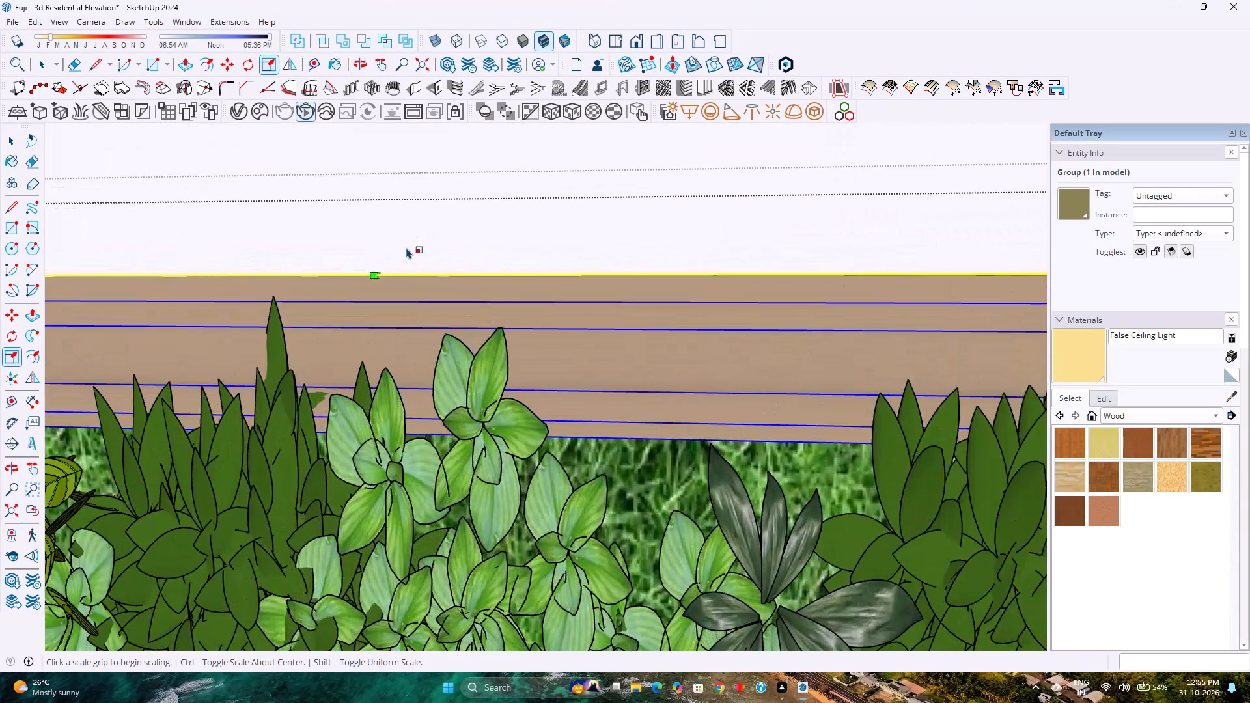
scroll(406, 247, "up", 4)
left_click(376, 275)
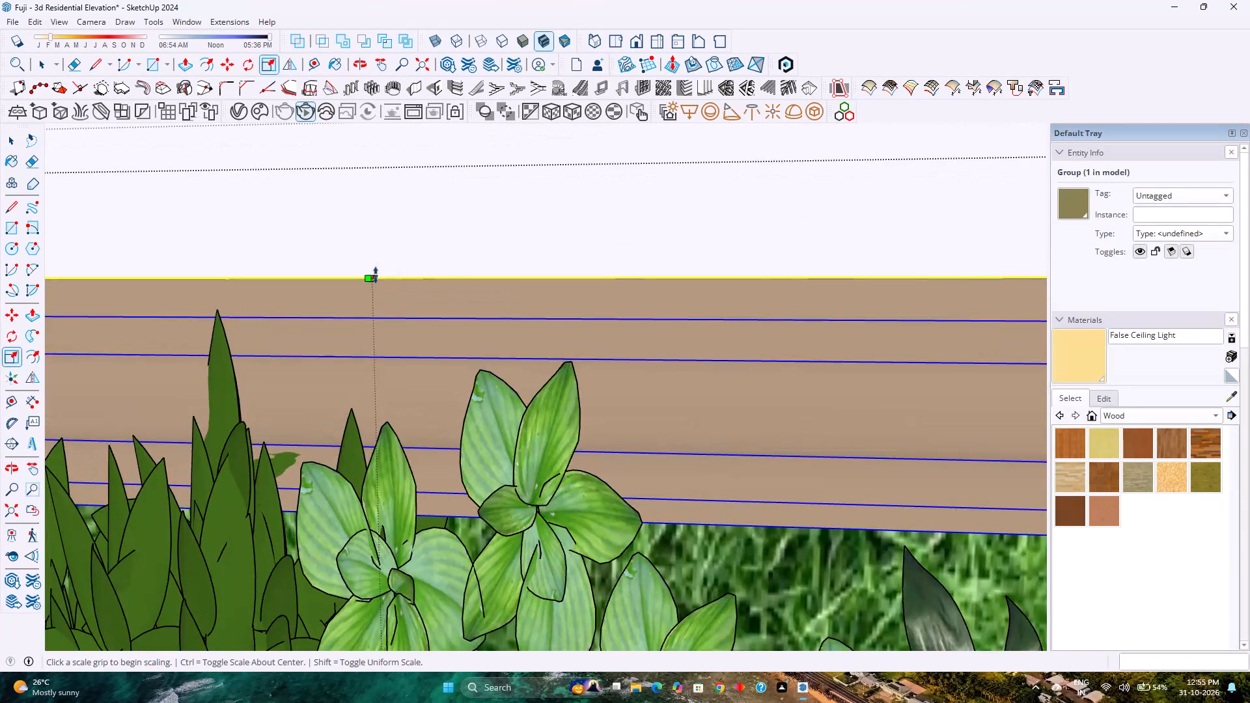
scroll(367, 180, "down", 13)
middle_click_drag(367, 180, 347, 347, "shift")
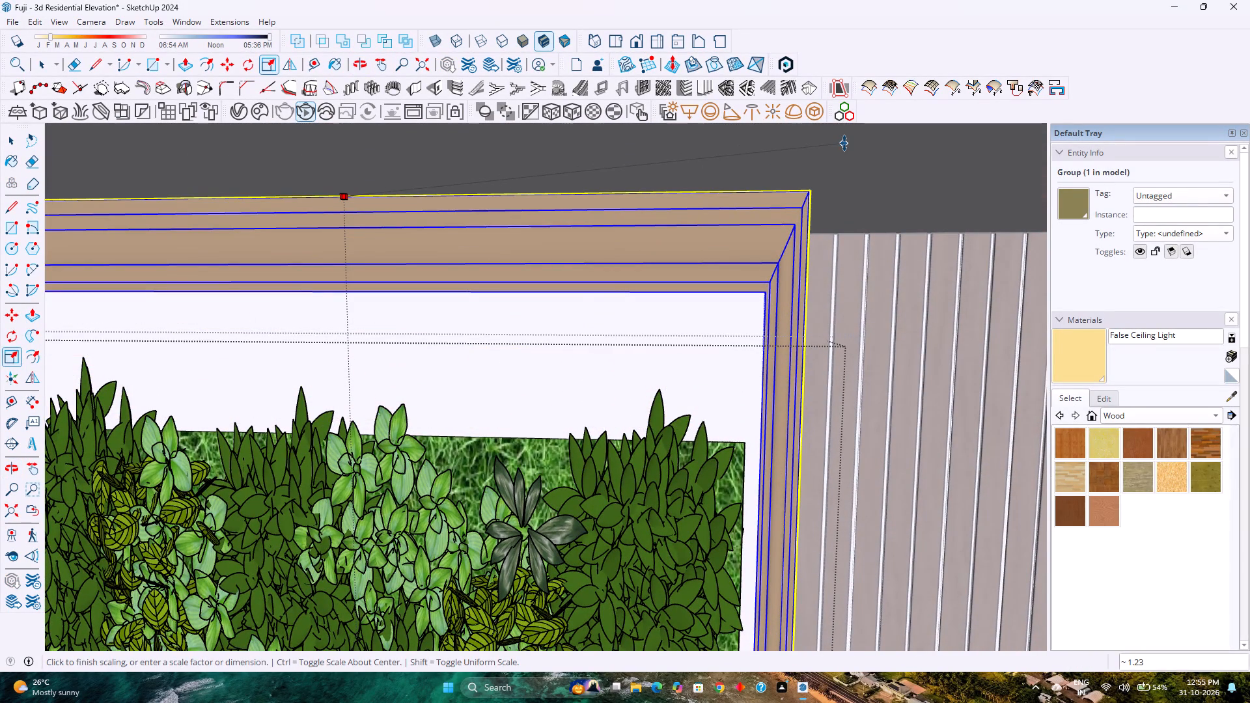
left_click(844, 143)
Select the grass-textured backing group behind the plants.
scroll(465, 335, "down", 10)
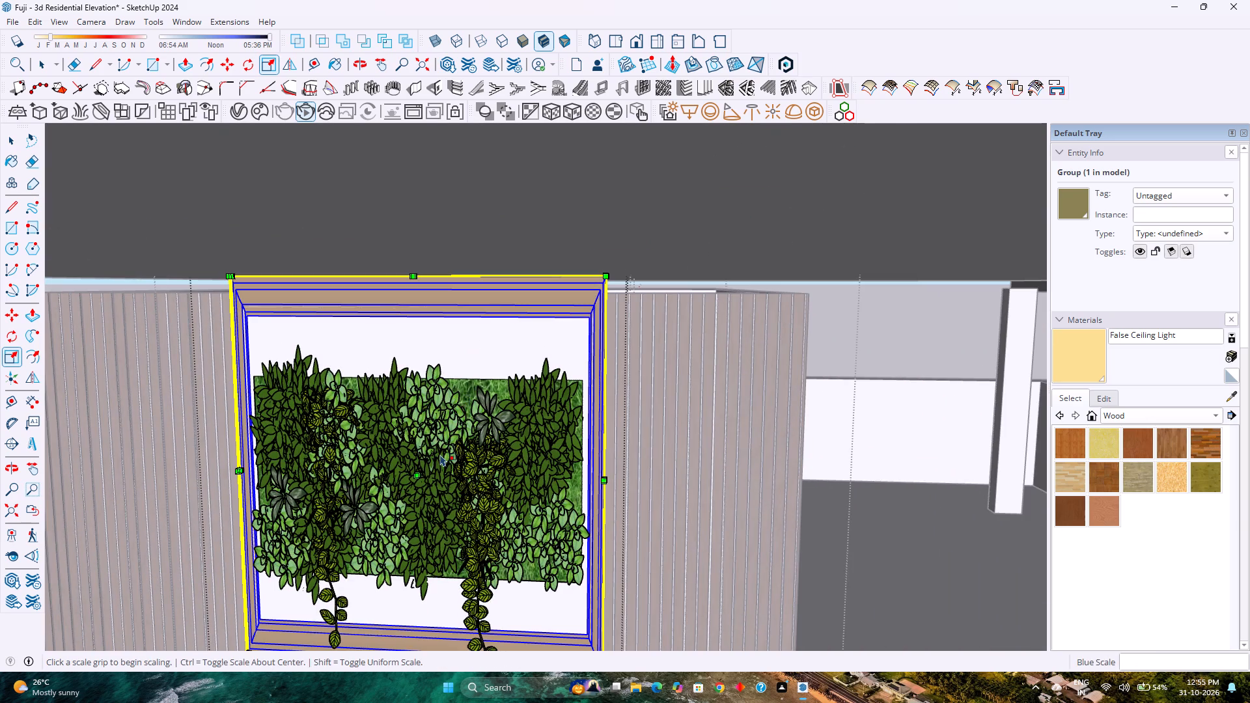
scroll(439, 592, "up", 7)
key("space")
left_click(457, 568)
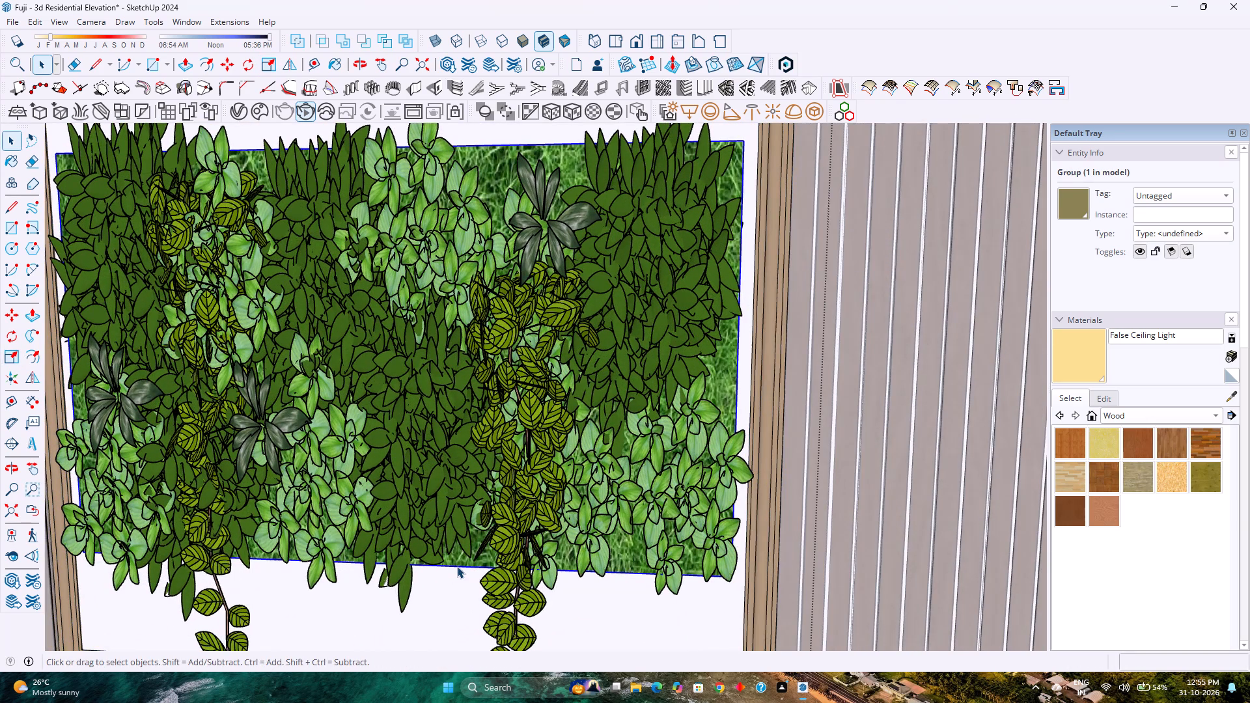
scroll(458, 565, "down", 10)
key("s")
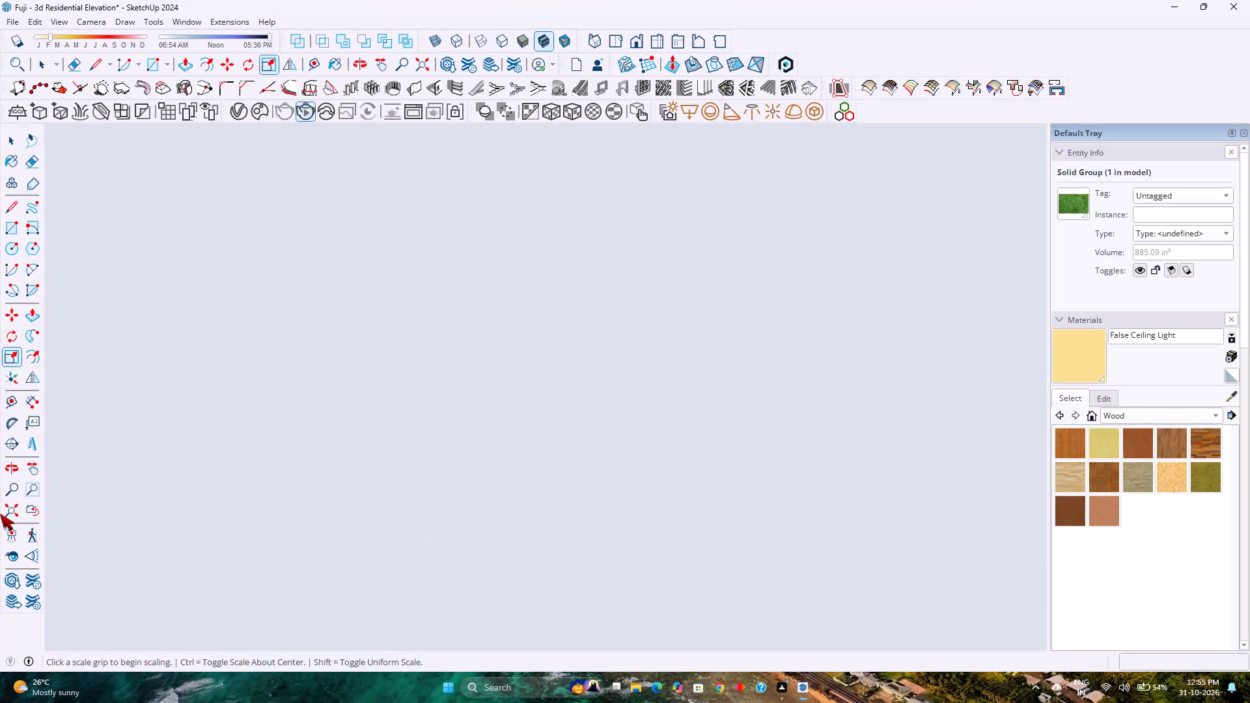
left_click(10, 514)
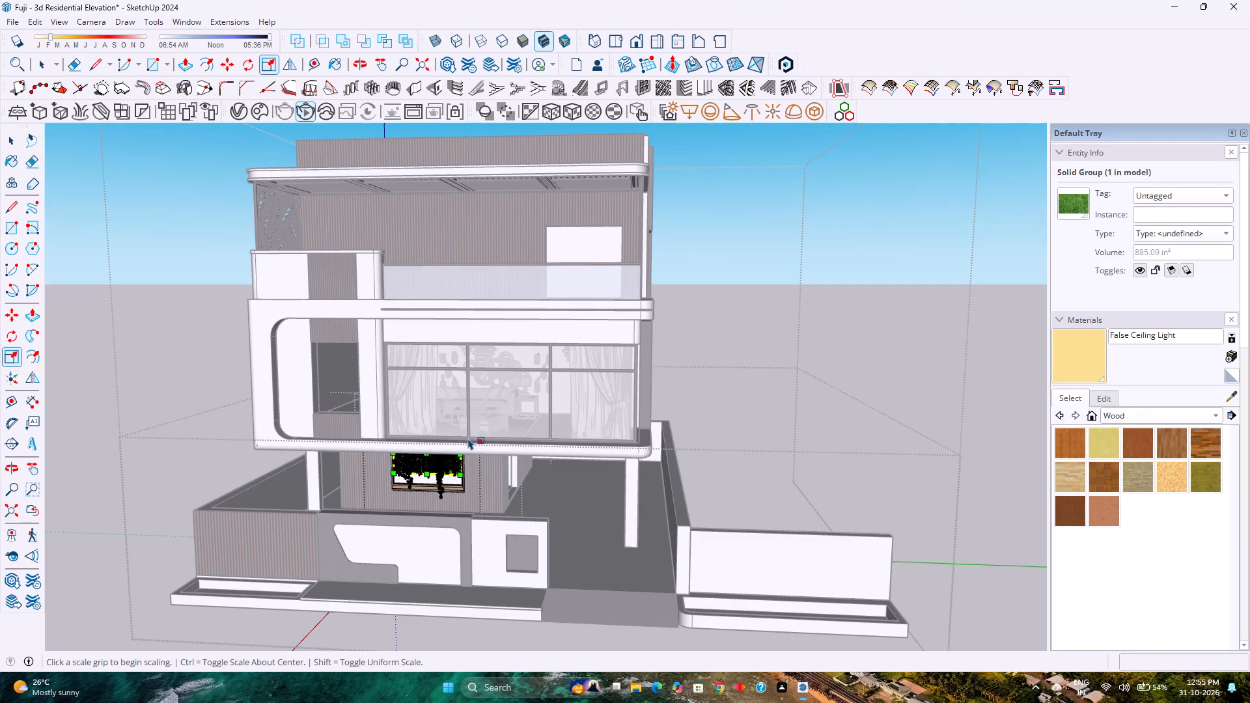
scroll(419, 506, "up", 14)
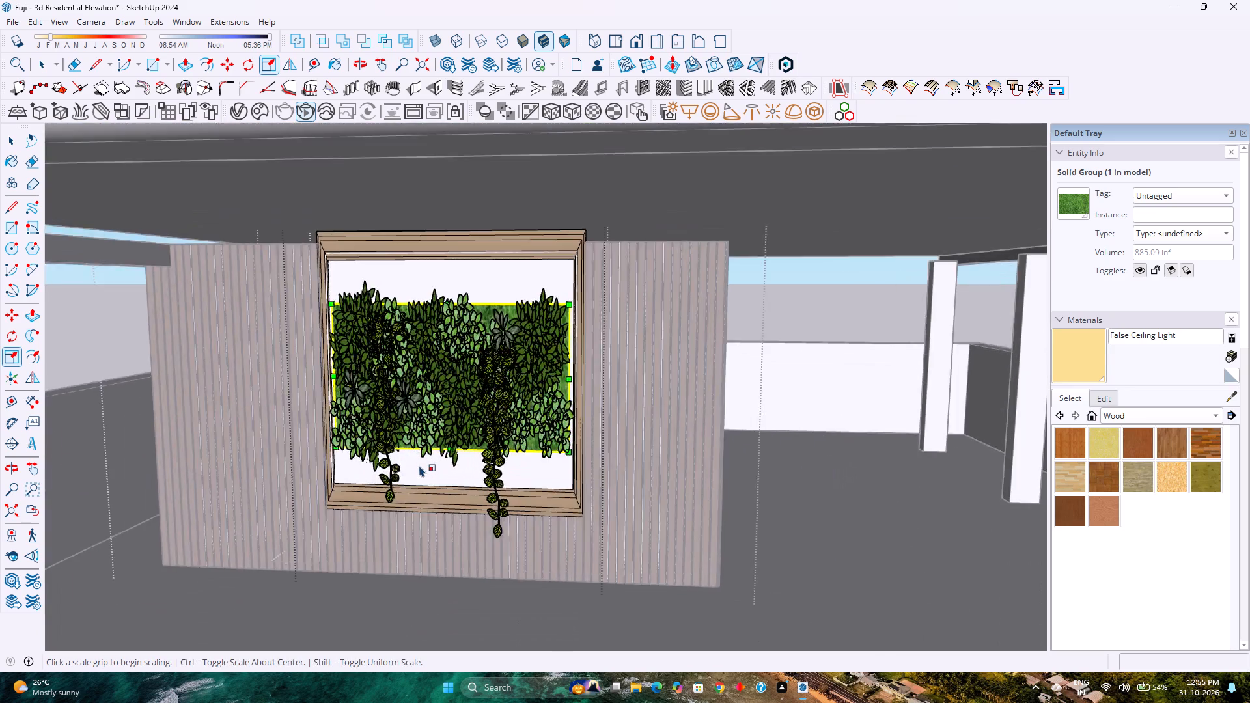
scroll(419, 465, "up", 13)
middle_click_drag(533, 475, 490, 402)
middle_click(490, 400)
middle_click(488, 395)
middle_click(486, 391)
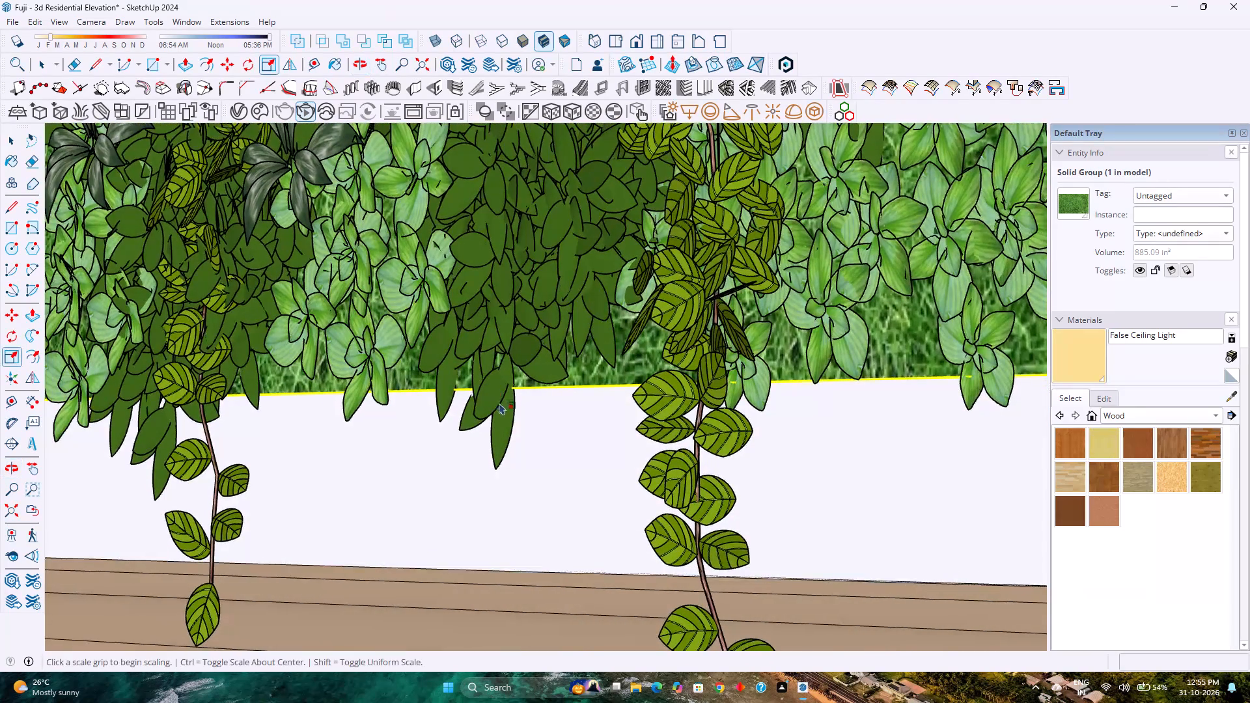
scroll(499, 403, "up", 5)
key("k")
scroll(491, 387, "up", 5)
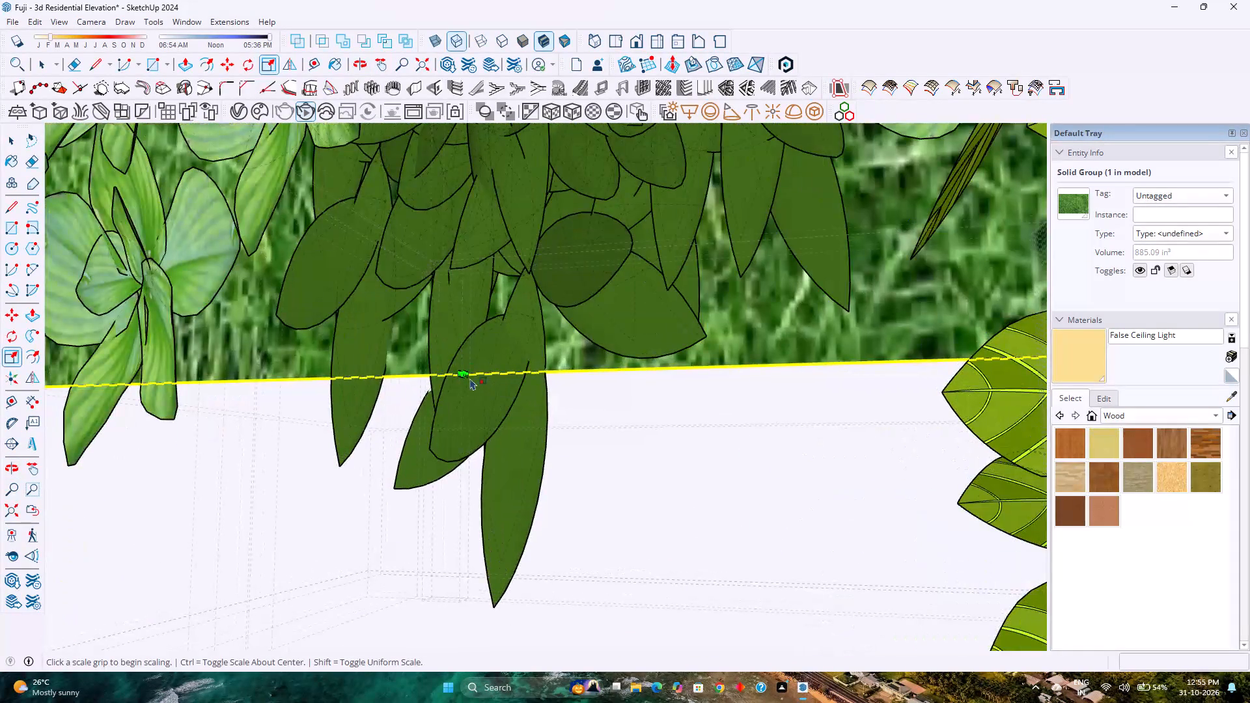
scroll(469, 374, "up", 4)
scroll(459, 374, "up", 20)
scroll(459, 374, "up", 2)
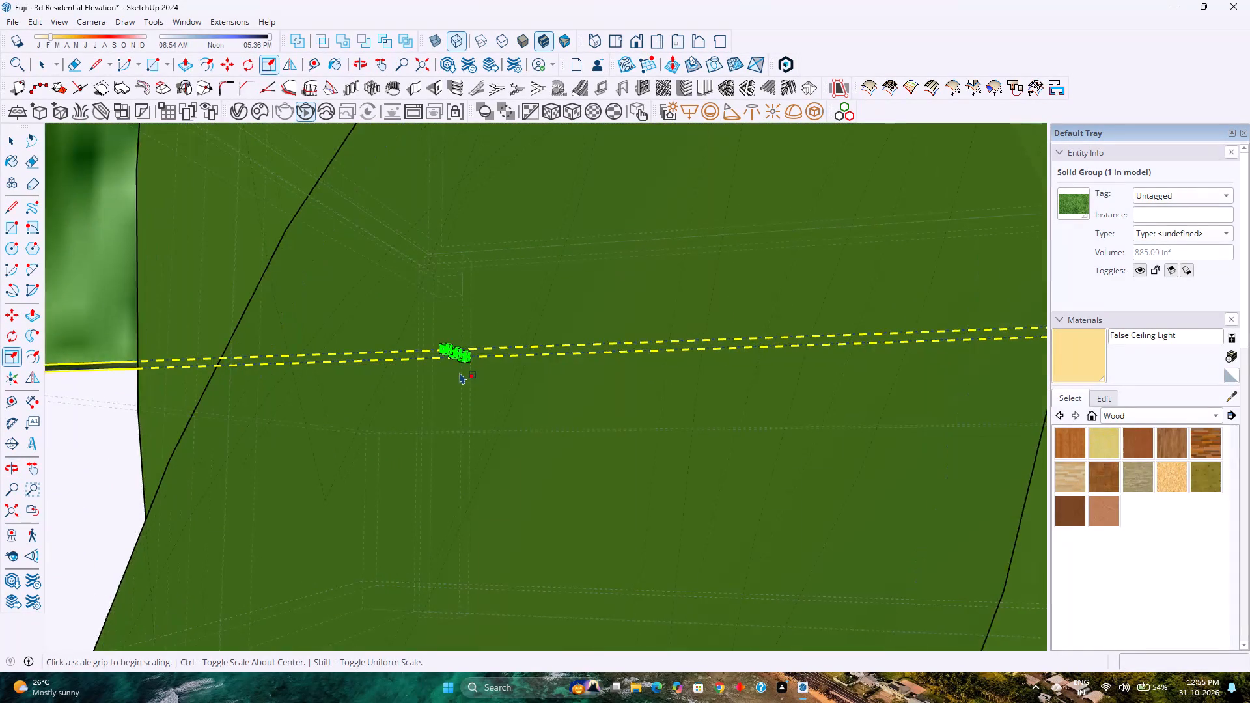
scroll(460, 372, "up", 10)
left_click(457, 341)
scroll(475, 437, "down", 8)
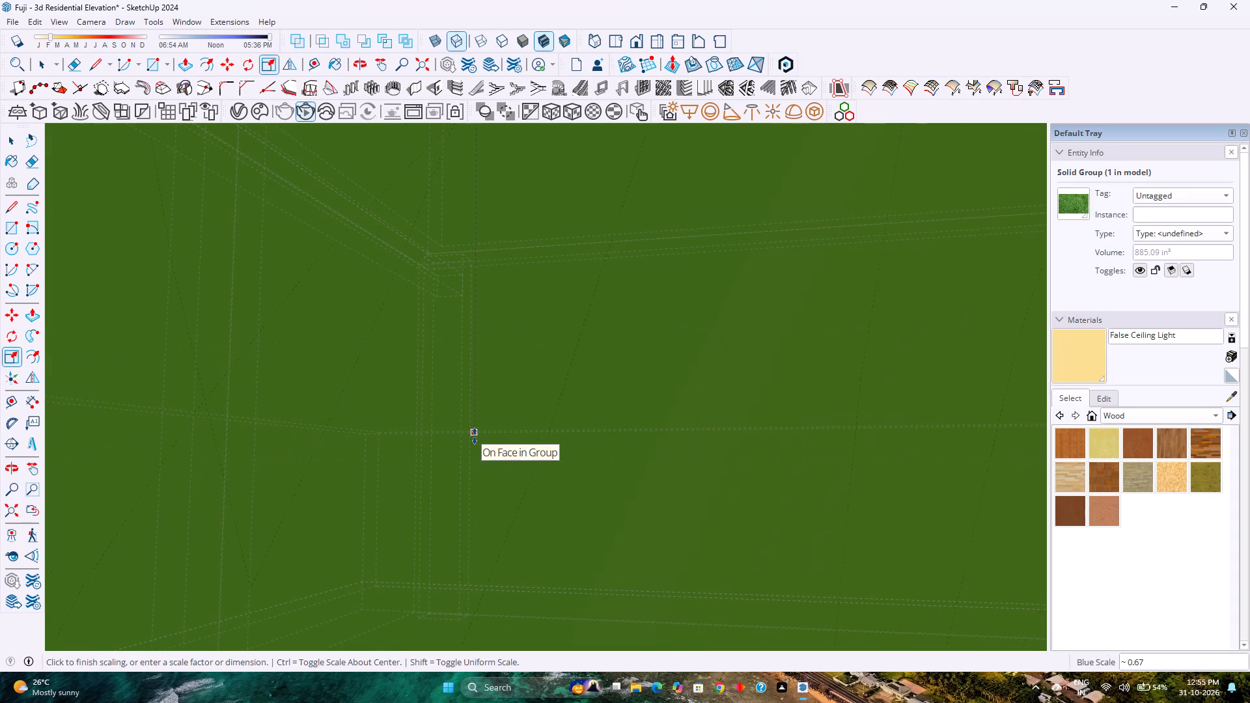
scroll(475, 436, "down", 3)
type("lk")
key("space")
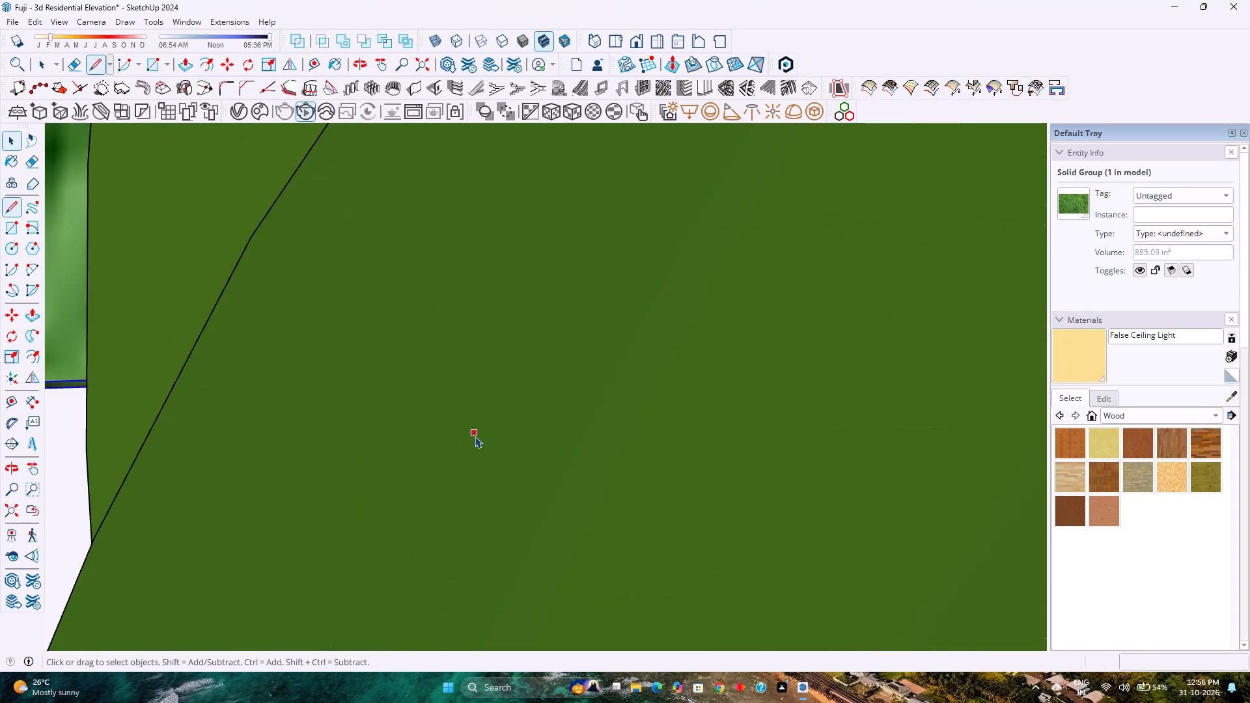
Scale the grass backing group's height downward by about 1.26 so it meets the frame's bottom rail.
scroll(475, 436, "down", 11)
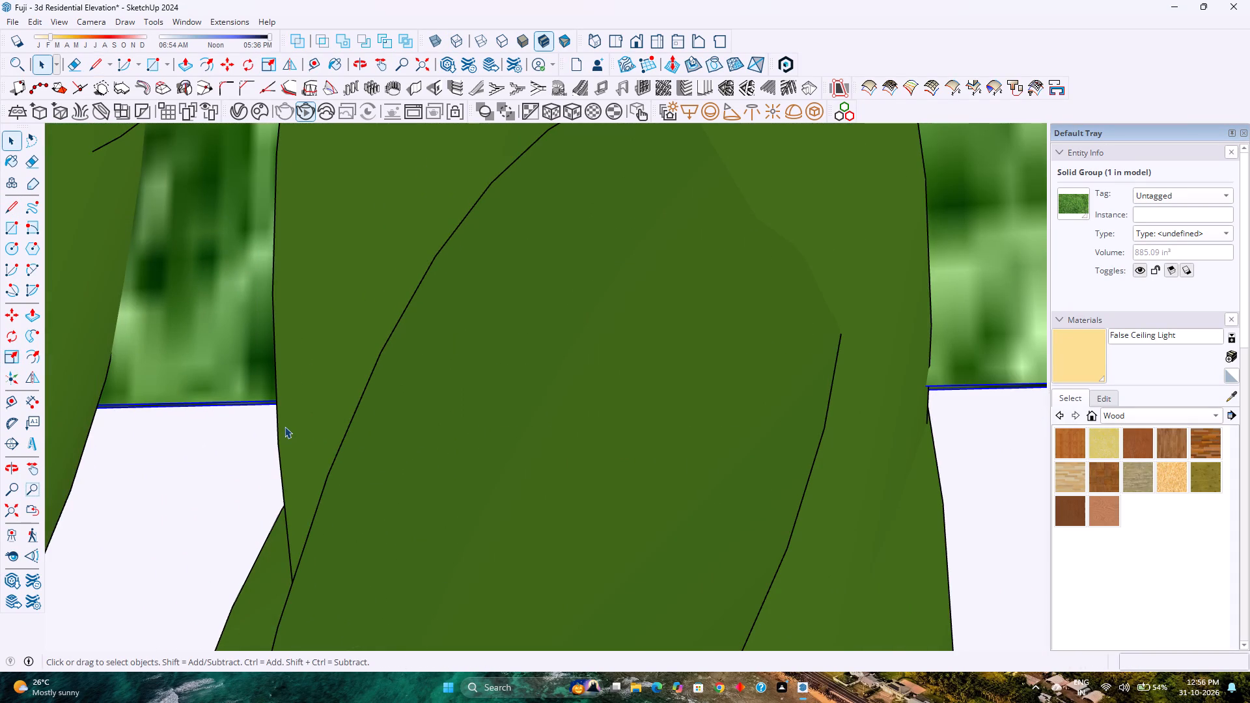
key("s")
key("k")
scroll(456, 398, "up", 3)
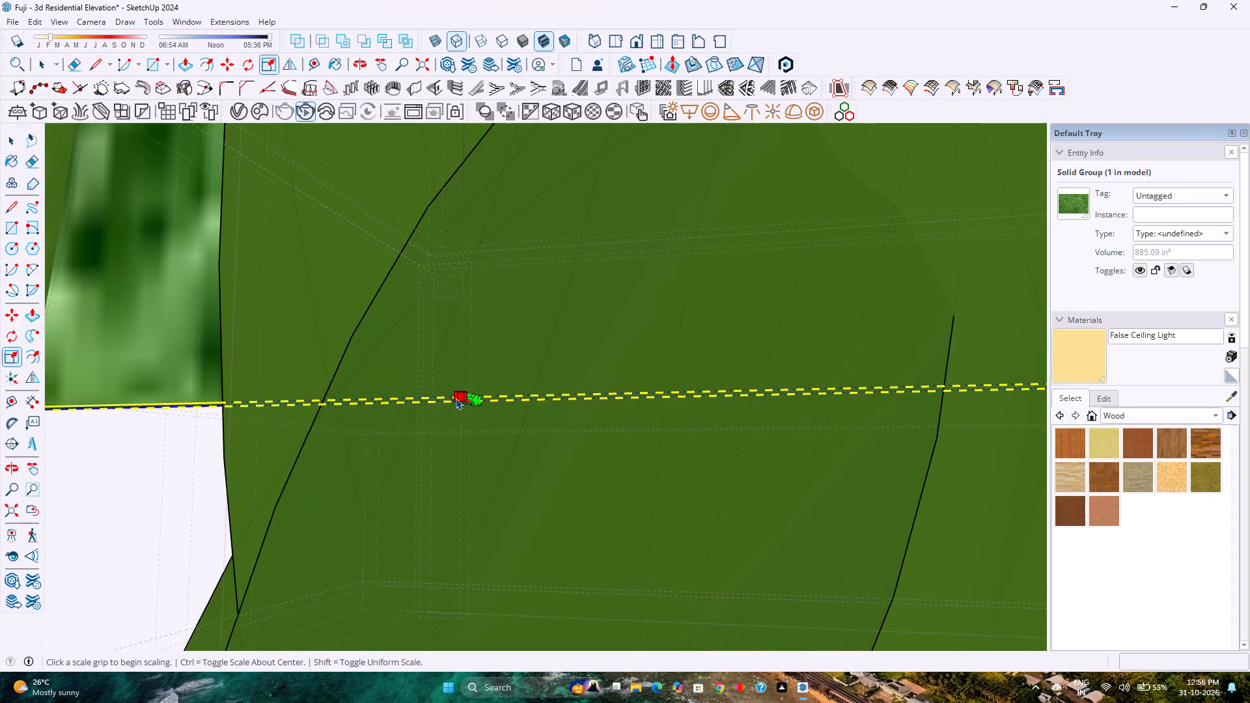
scroll(456, 398, "up", 13)
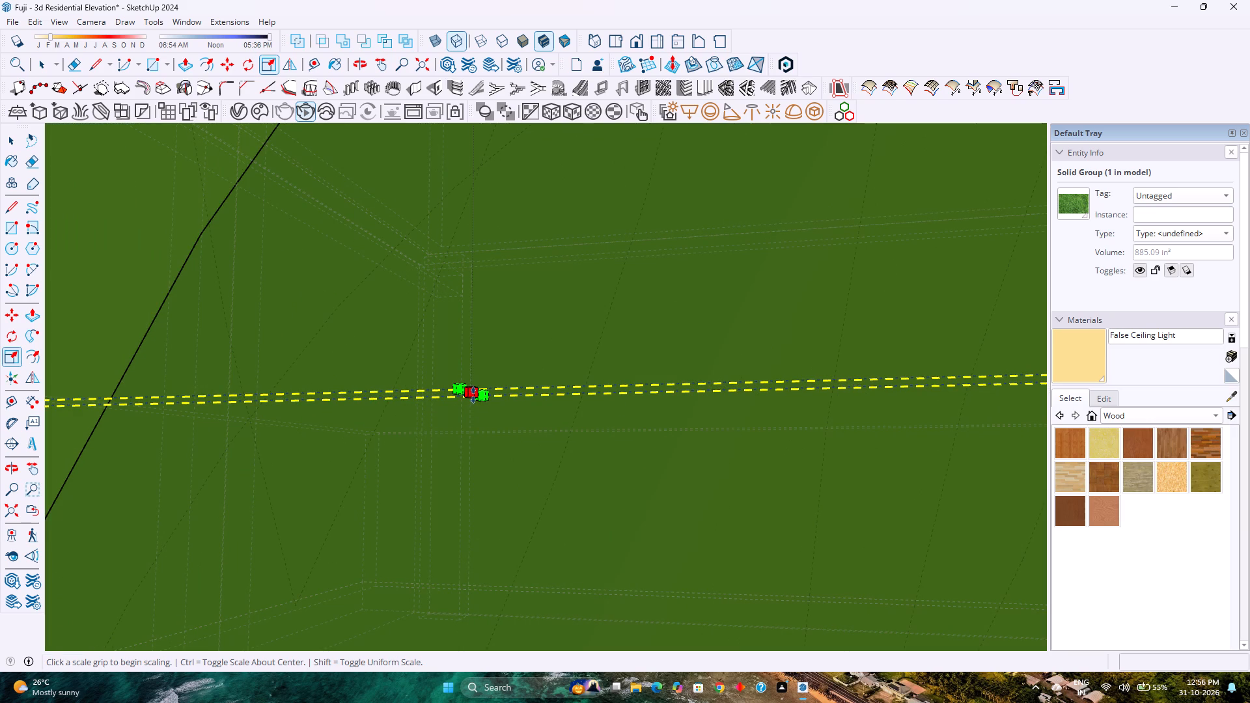
left_click(473, 395)
scroll(466, 487, "down", 10)
key("k")
scroll(465, 486, "down", 4)
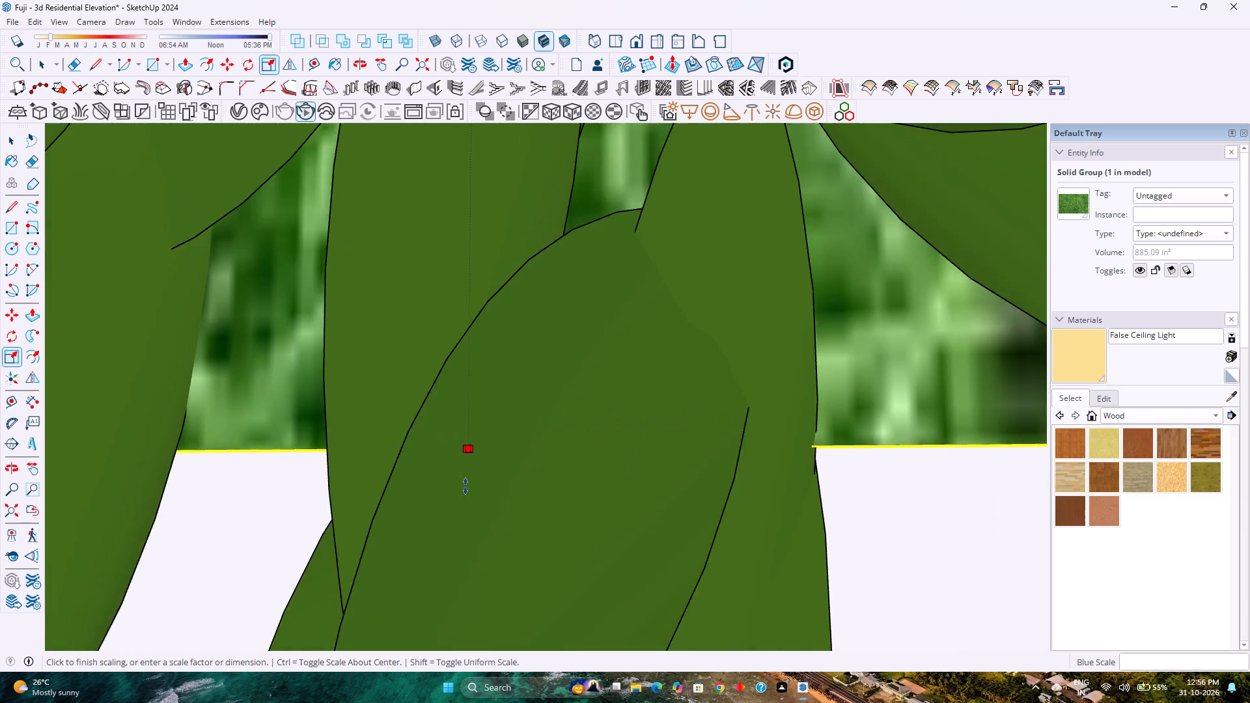
scroll(465, 486, "down", 20)
scroll(465, 486, "down", 13)
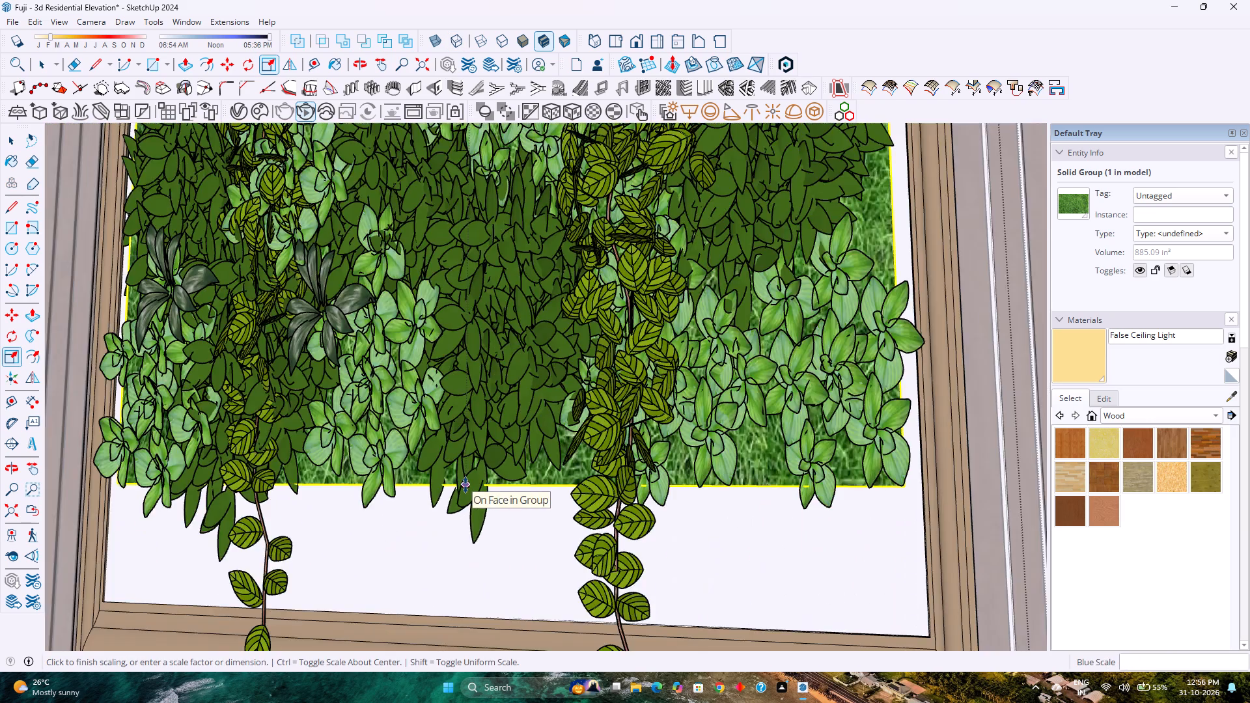
scroll(465, 485, "down", 5)
left_click(488, 568)
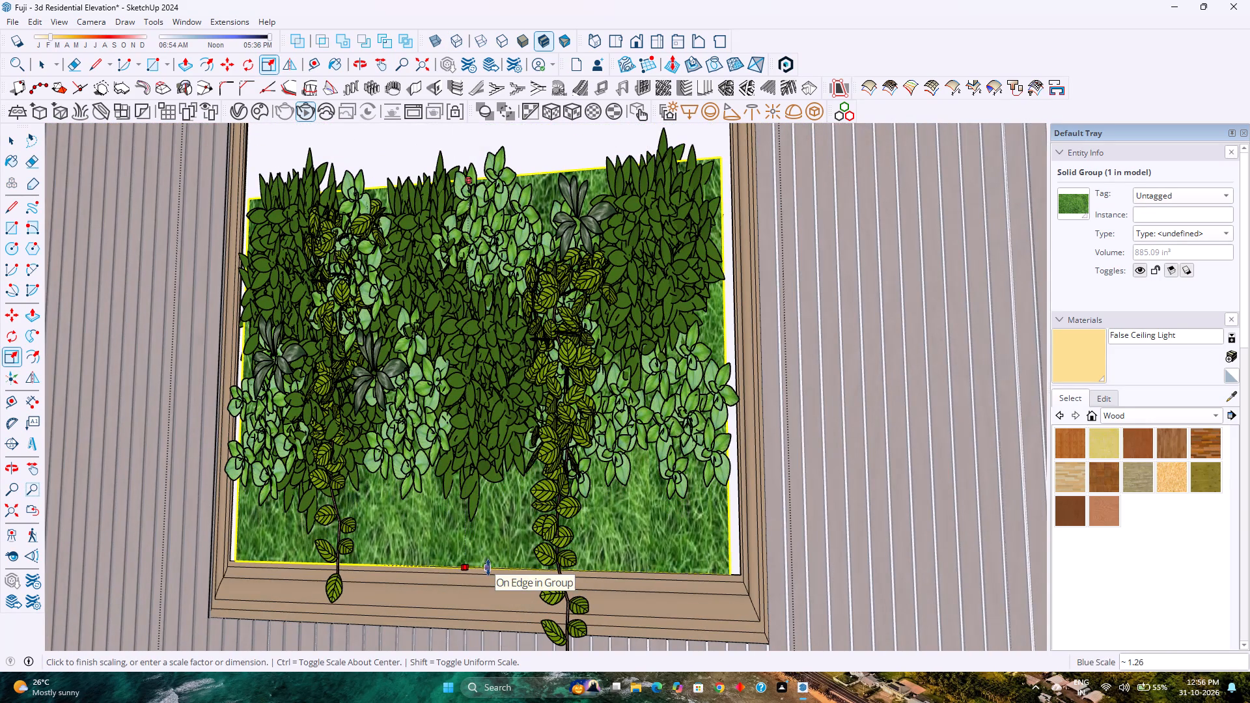
Scale the grass backing group's width by about 1.02 on its right side to meet the frame's inner edge.
scroll(760, 384, "up", 3)
scroll(707, 357, "up", 12)
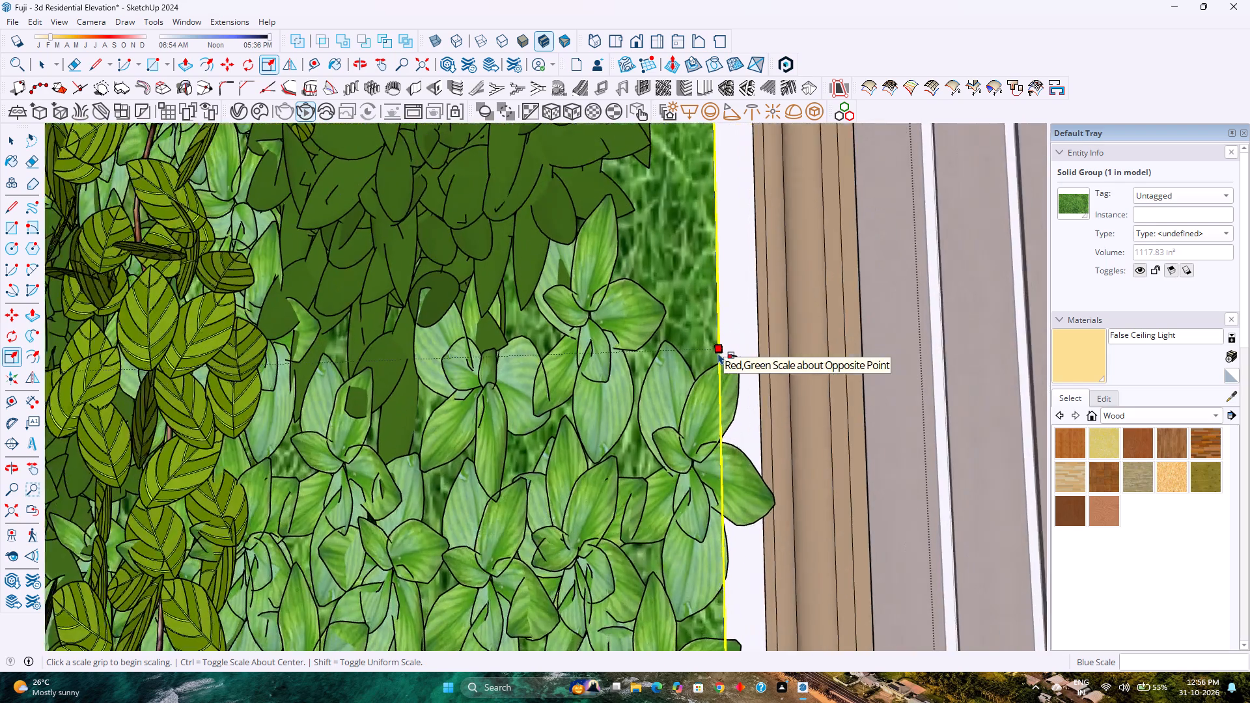
scroll(718, 353, "up", 5)
middle_click_drag(723, 348, 613, 384)
scroll(714, 357, "up", 9)
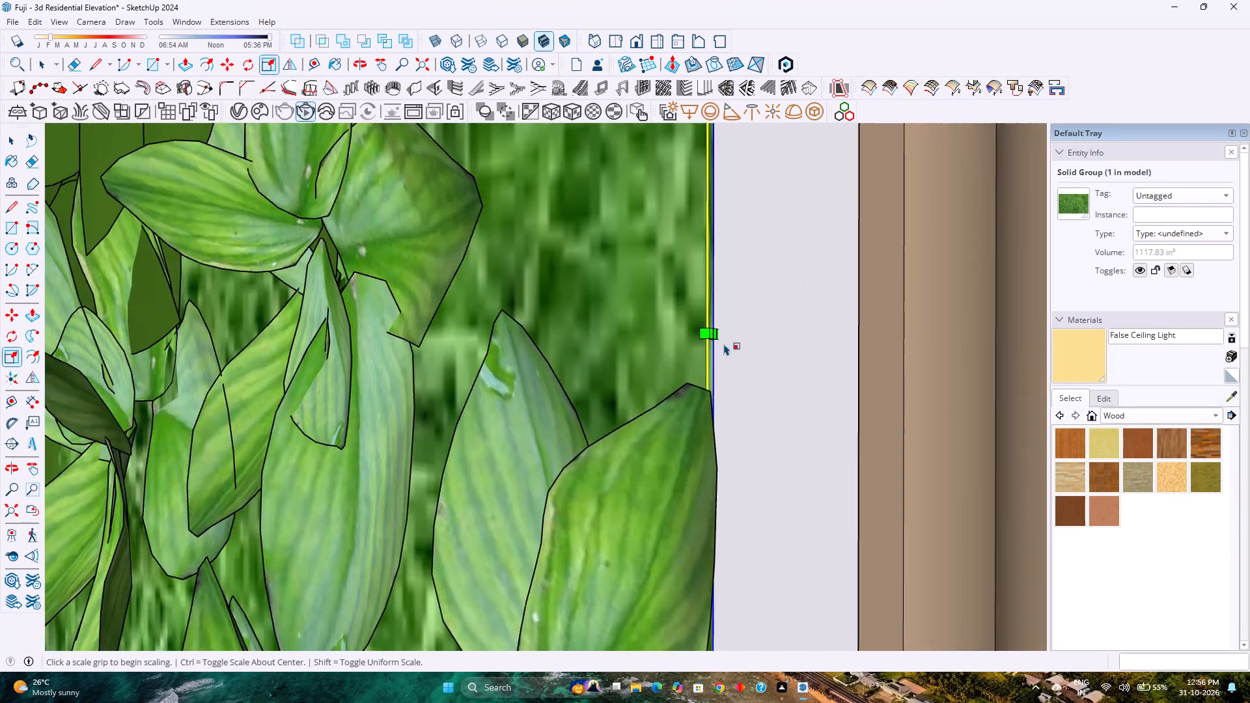
scroll(724, 344, "up", 7)
left_click(699, 323)
scroll(708, 333, "down", 2)
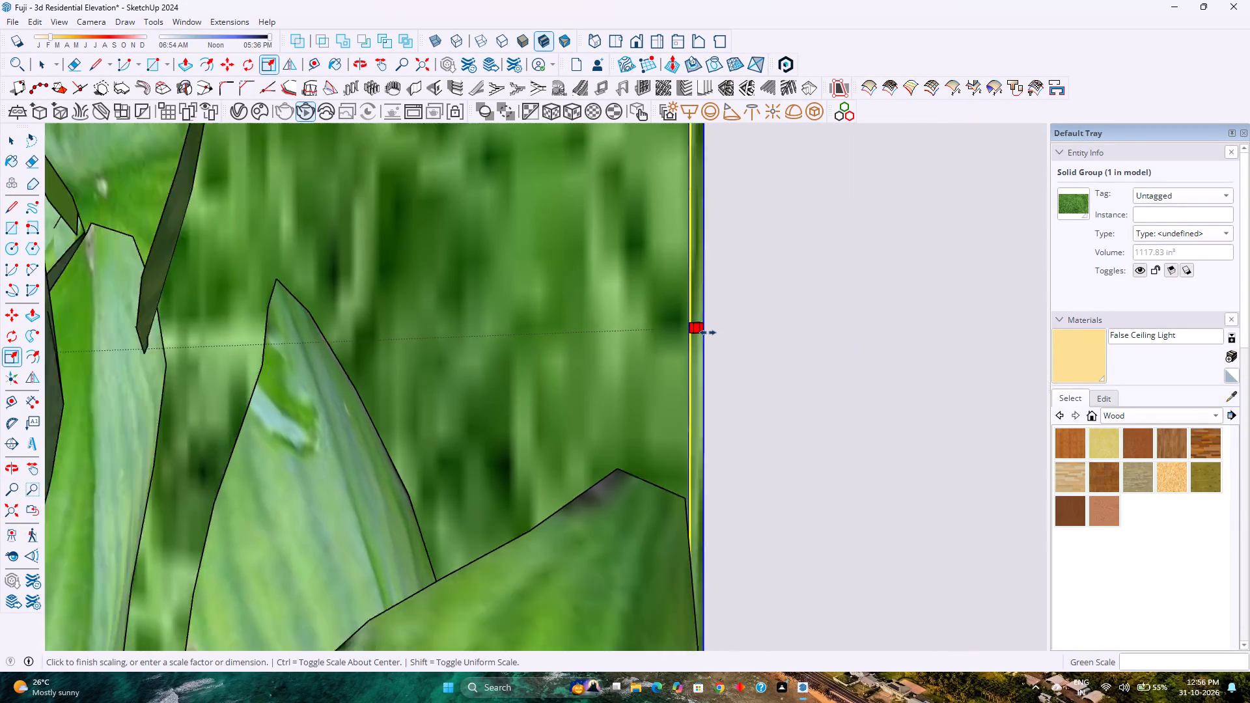
scroll(708, 333, "down", 19)
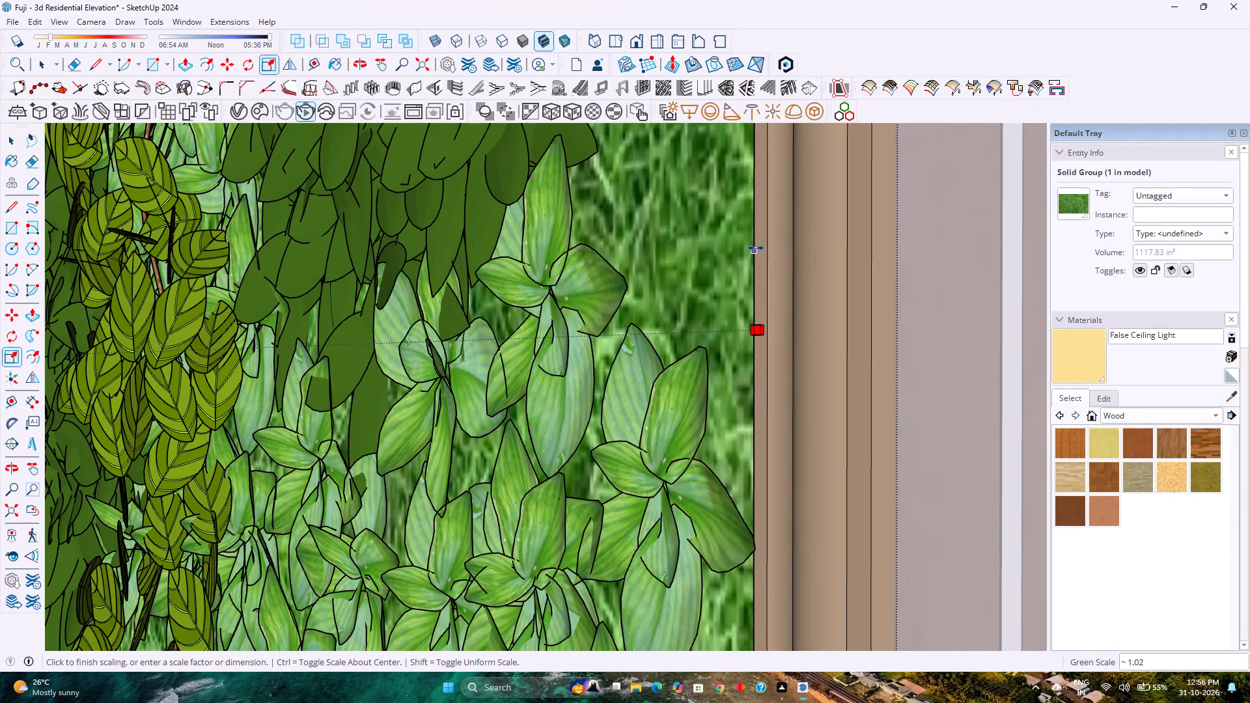
middle_click(756, 241)
middle_click_drag(756, 241, 887, 307)
middle_click(850, 303)
middle_click(791, 303)
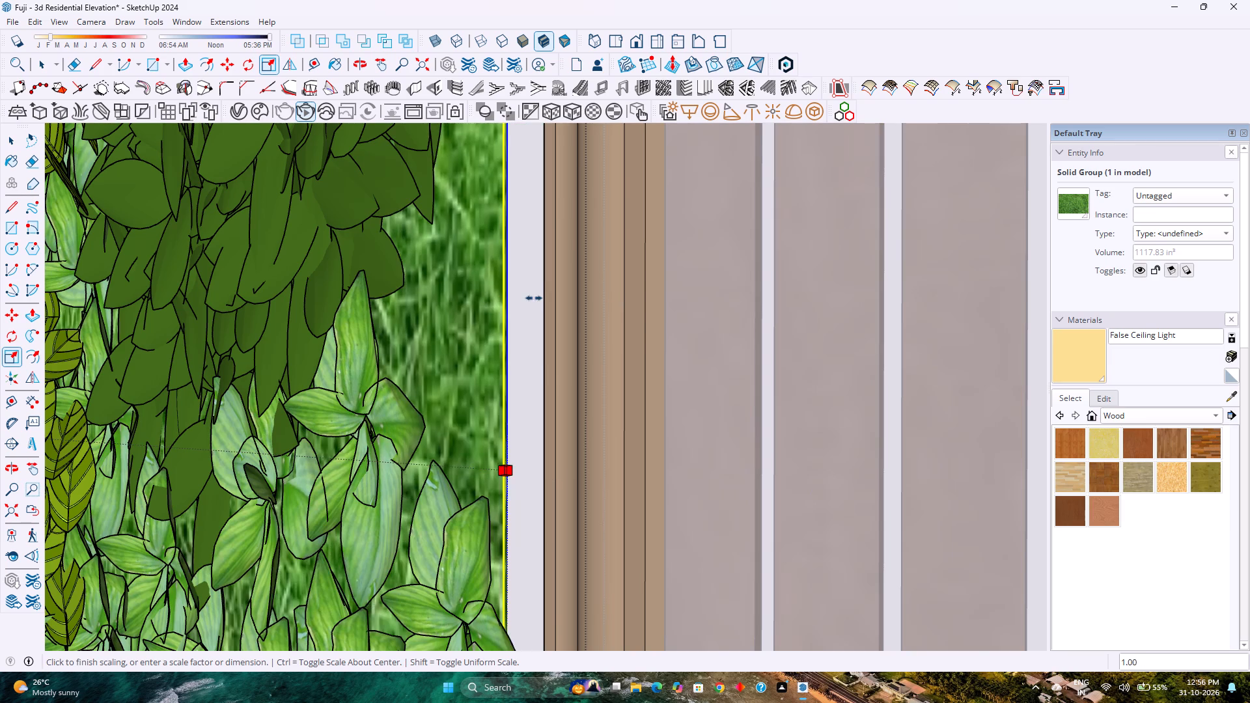
left_click(547, 288)
Scale the grass backing group's width by about 1.01 on its left side to meet the frame's inner edge.
scroll(545, 290, "down", 11)
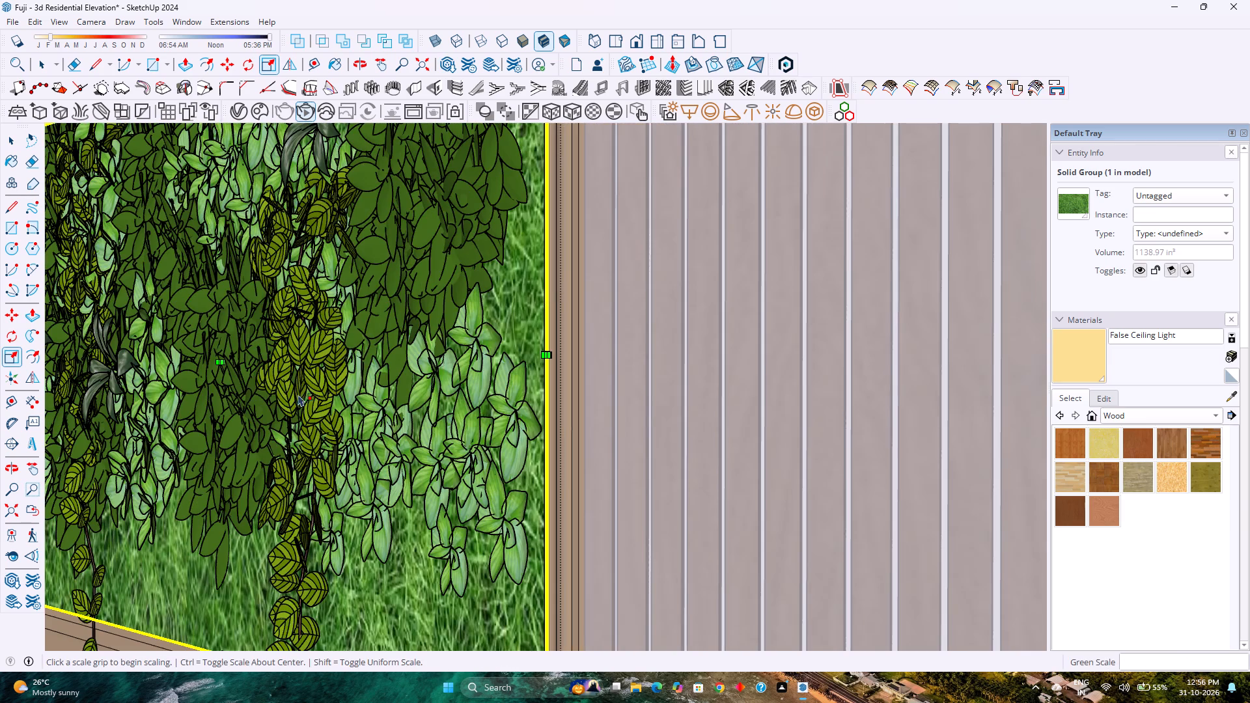
middle_click_drag(277, 404, 792, 401, "shift")
middle_click_drag(374, 339, 678, 365)
middle_click(678, 365)
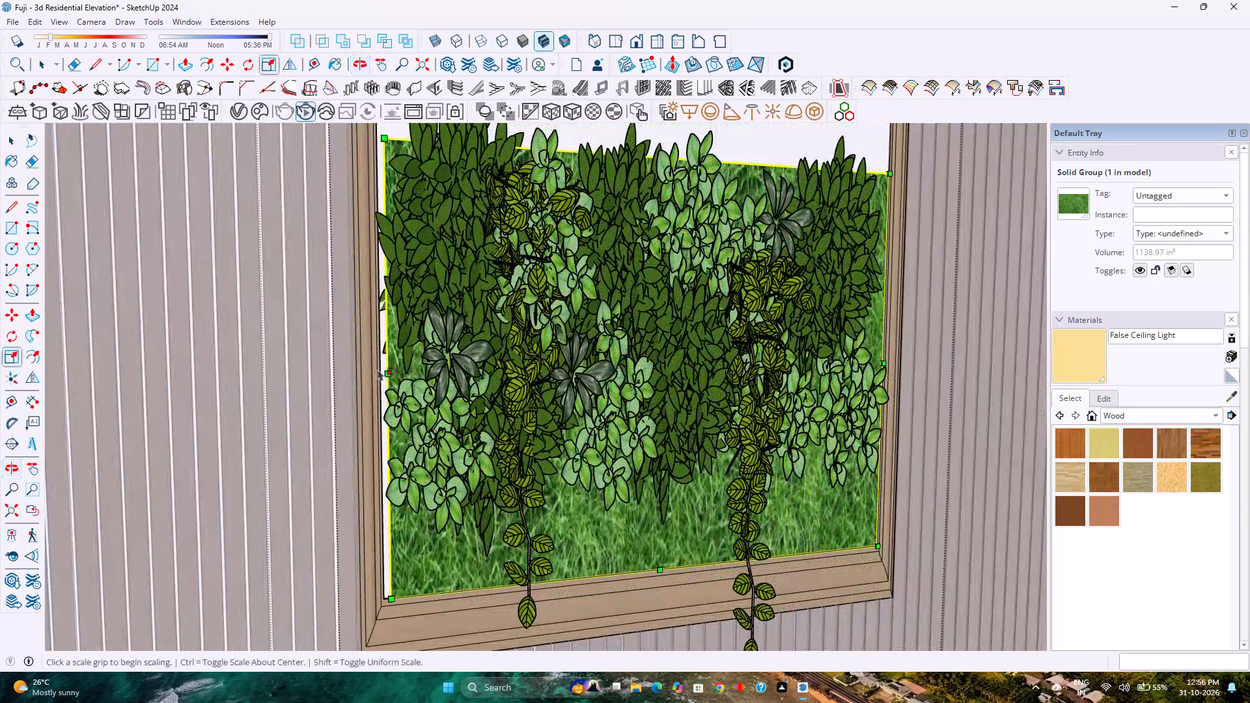
scroll(373, 370, "up", 20)
scroll(373, 370, "up", 6)
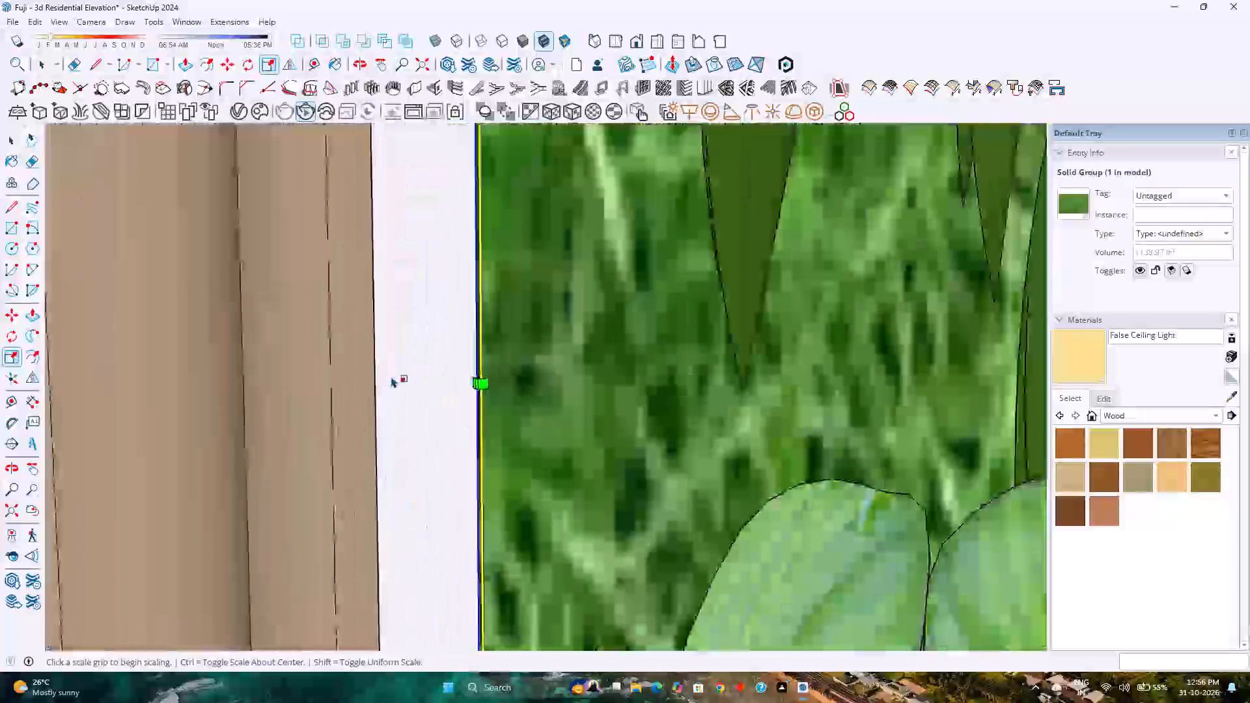
middle_click_drag(397, 383, 465, 430)
scroll(464, 374, "up", 5)
left_click(477, 385)
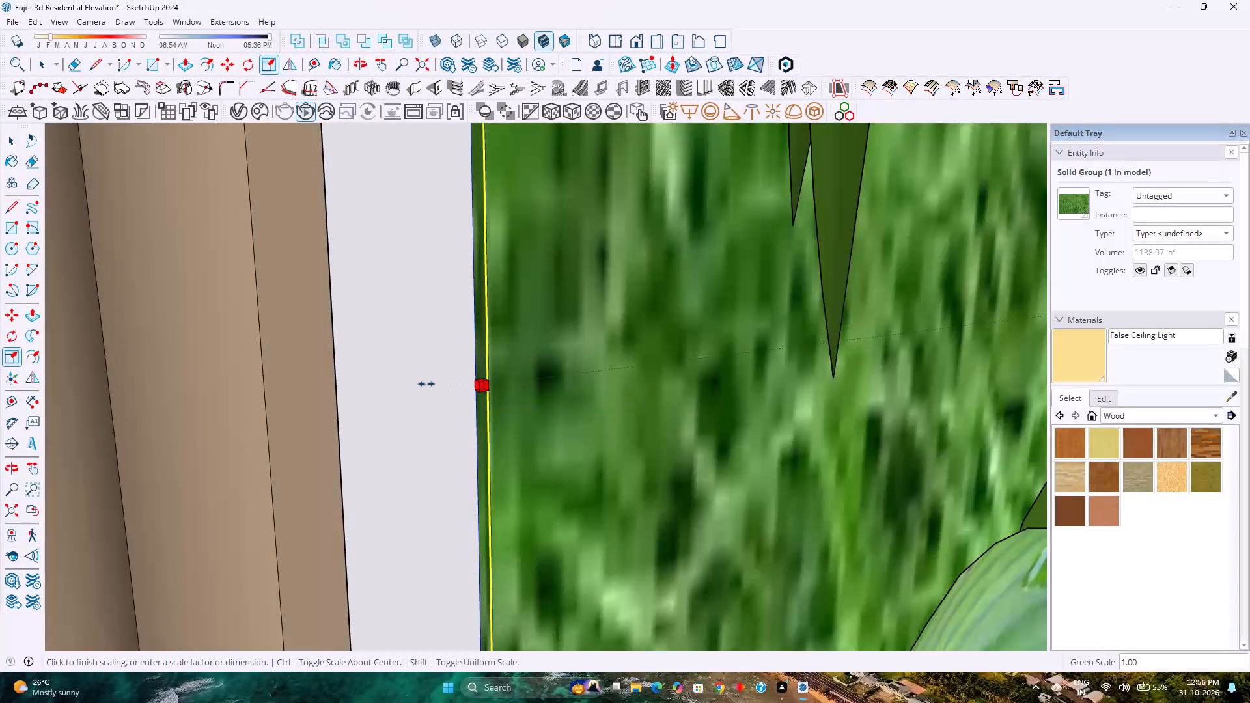
left_click(332, 314)
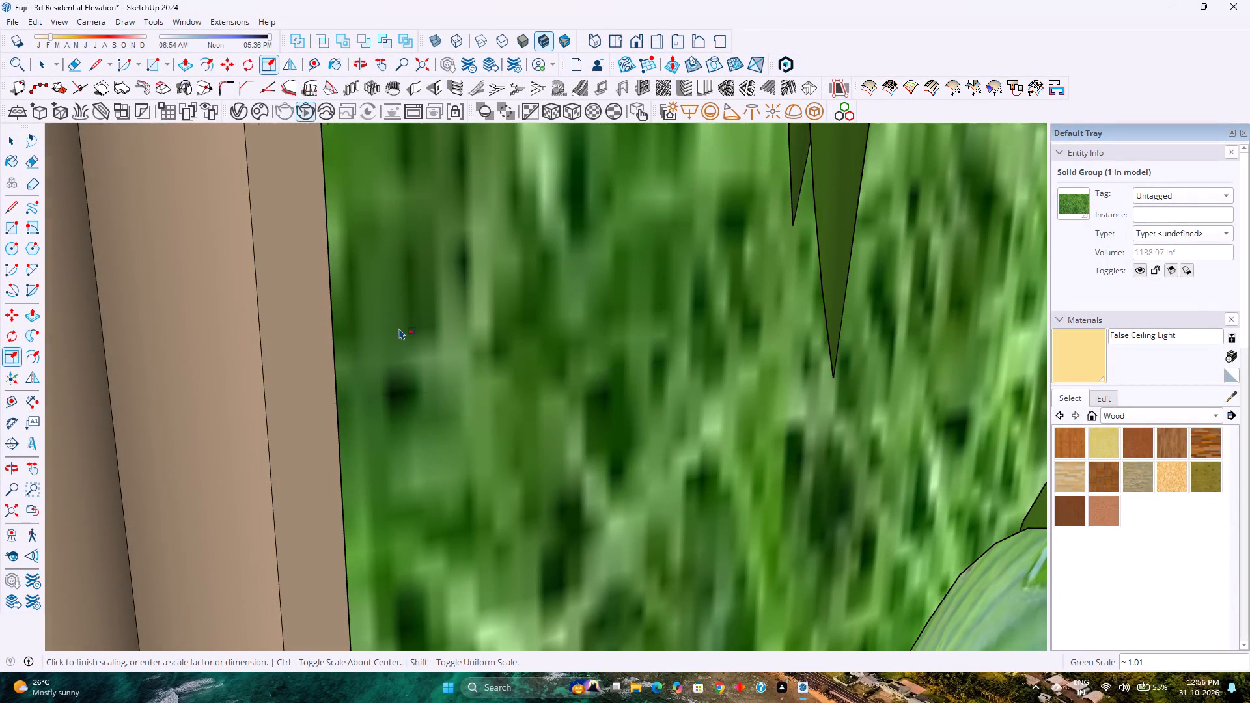
Scale the grass backing group's height upward by about 1.24 so it meets the frame's top rail.
scroll(399, 328, "down", 11)
middle_click_drag(516, 318, 391, 507, "shift")
middle_click(390, 510, "shift")
scroll(411, 461, "down", 11)
middle_click_drag(639, 312, 532, 485, "shift")
middle_click(531, 486, "shift")
scroll(542, 451, "down", 5)
scroll(736, 251, "down", 2, "shift")
middle_click_drag(736, 256, 524, 544, "shift")
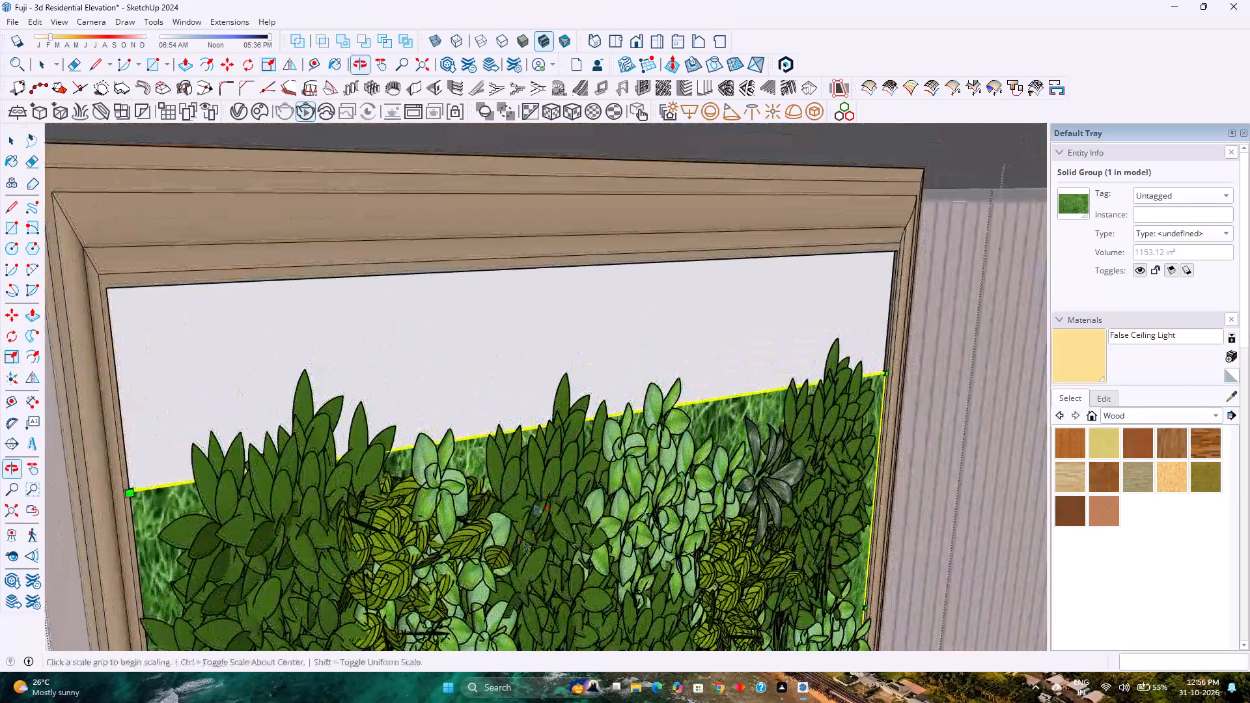
scroll(535, 485, "up", 7)
middle_click_drag(538, 424, 691, 514)
middle_click(691, 514)
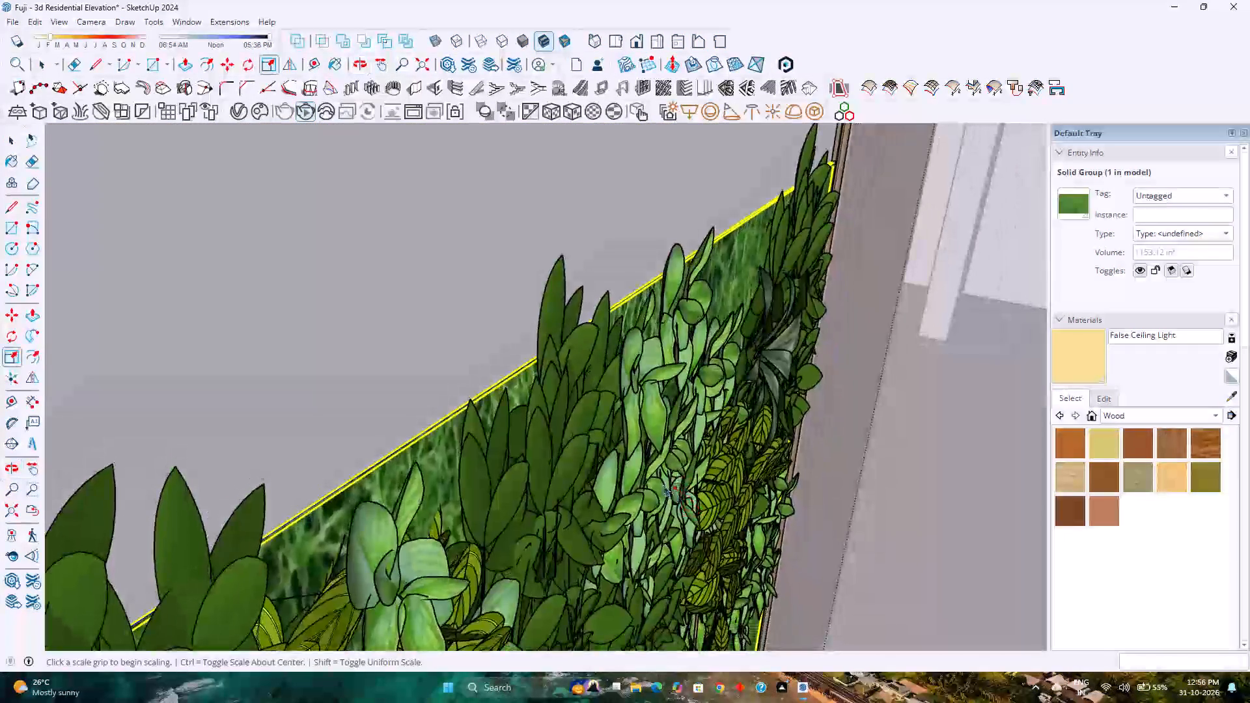
key("k")
scroll(596, 327, "up", 18)
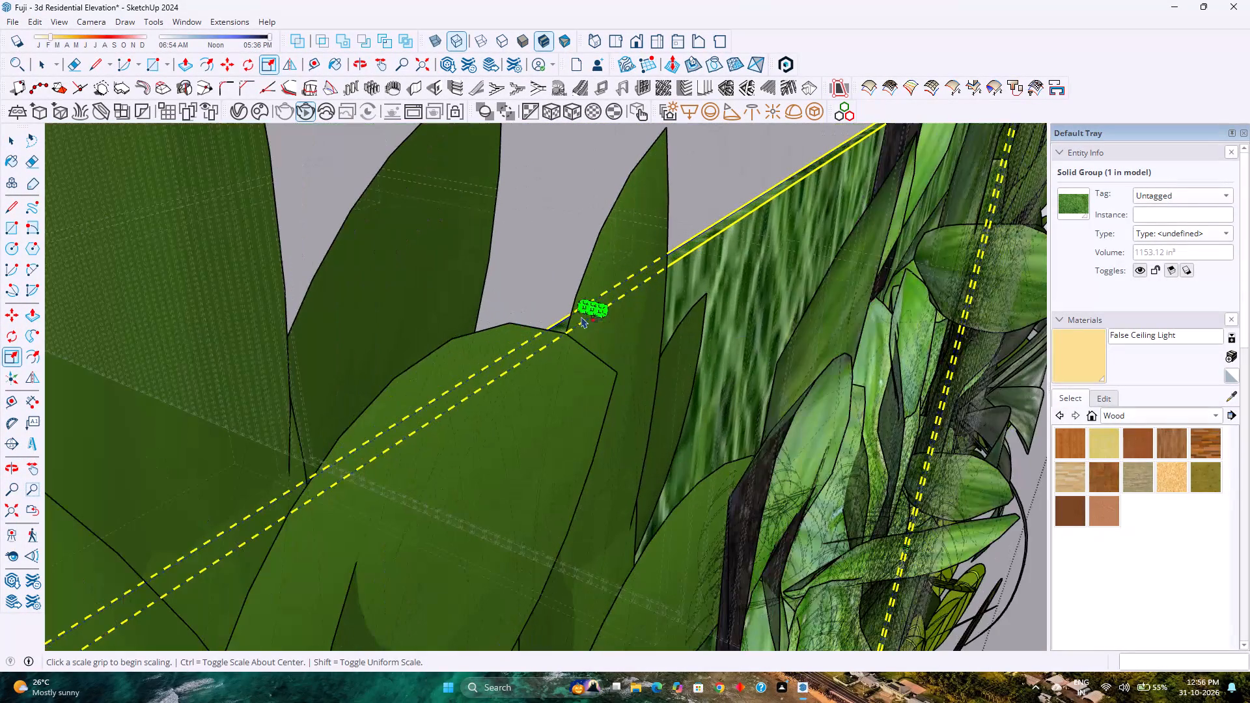
left_click(588, 309)
scroll(581, 263, "down", 5)
key("k")
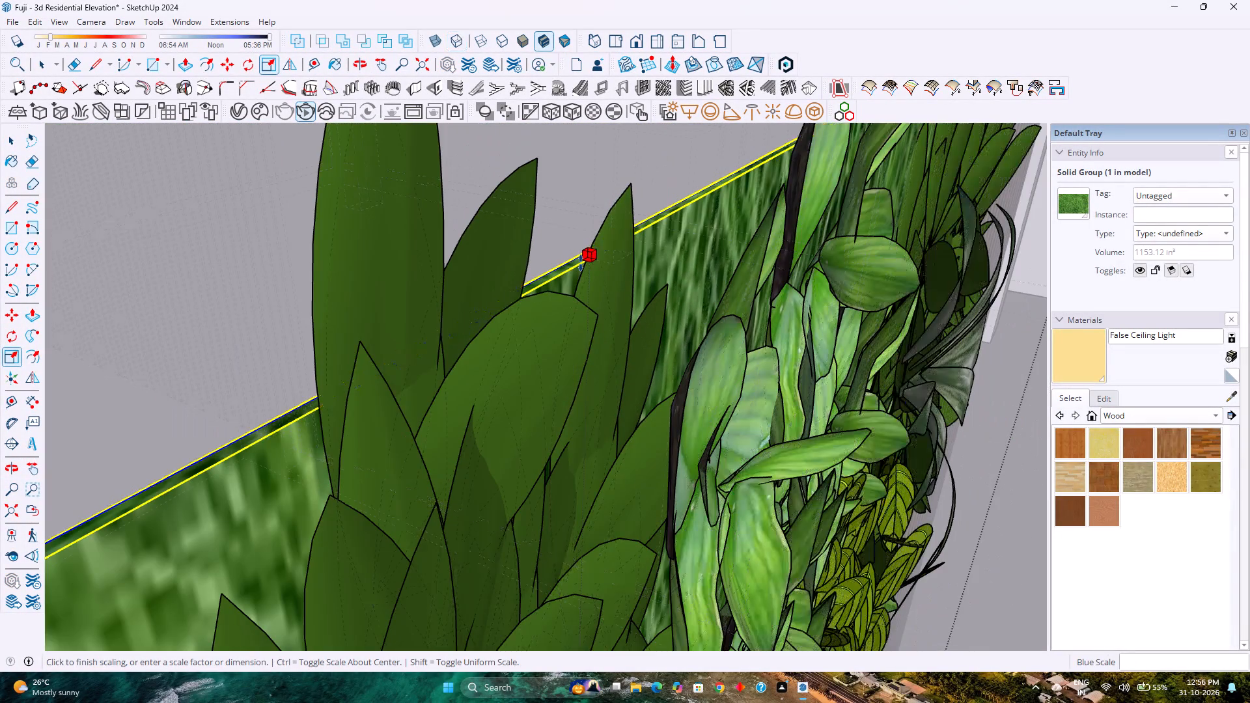
scroll(581, 263, "down", 20)
scroll(581, 264, "down", 1)
middle_click_drag(576, 264, 567, 260)
middle_click(553, 230)
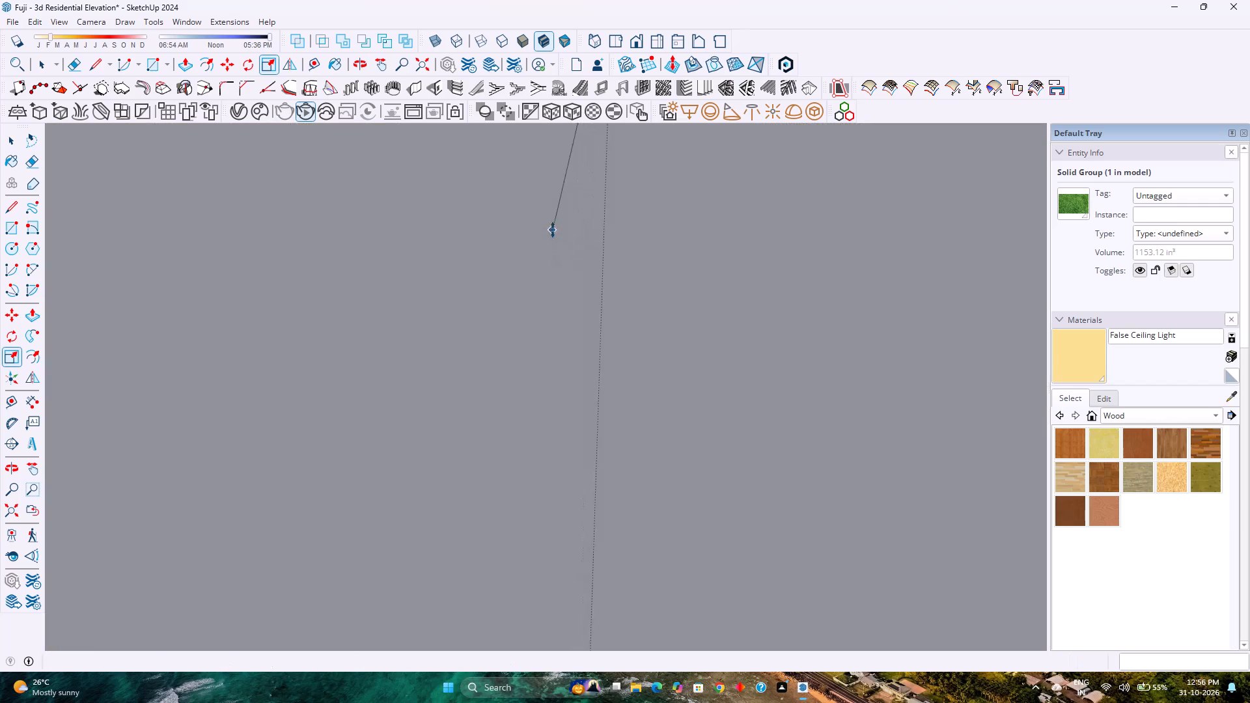
middle_click(553, 230)
left_click(20, 512)
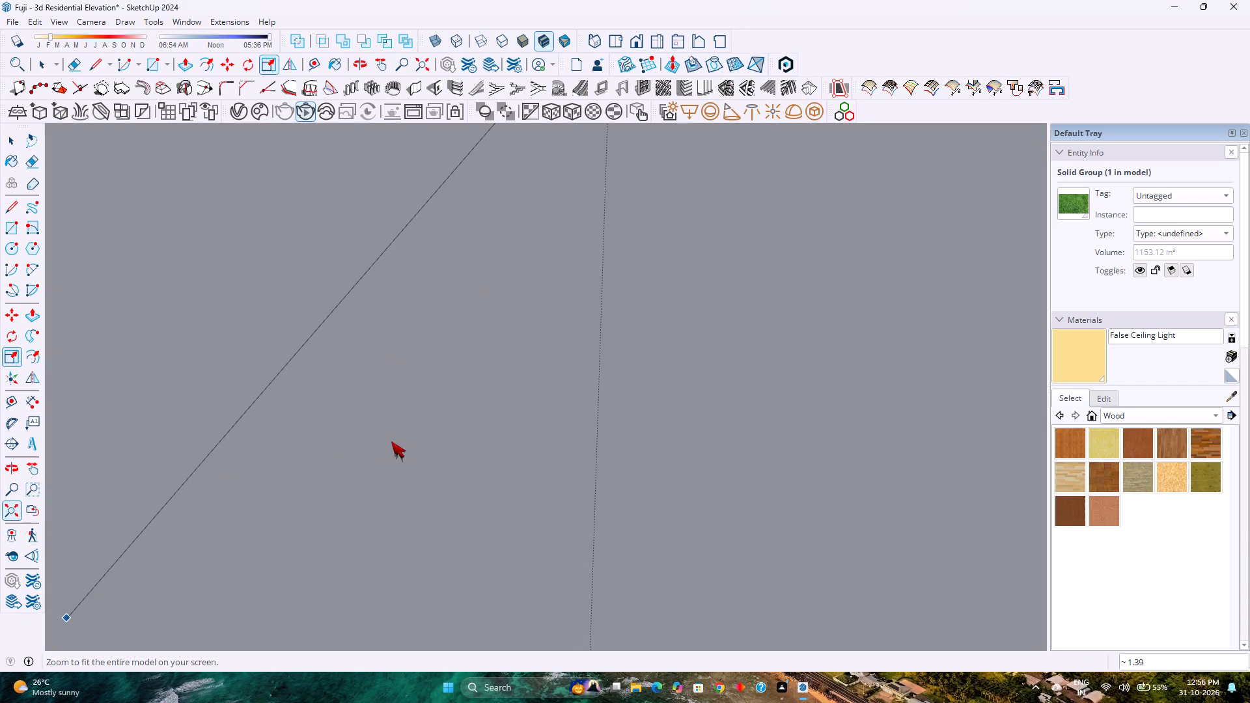
middle_click_drag(582, 514, 572, 441)
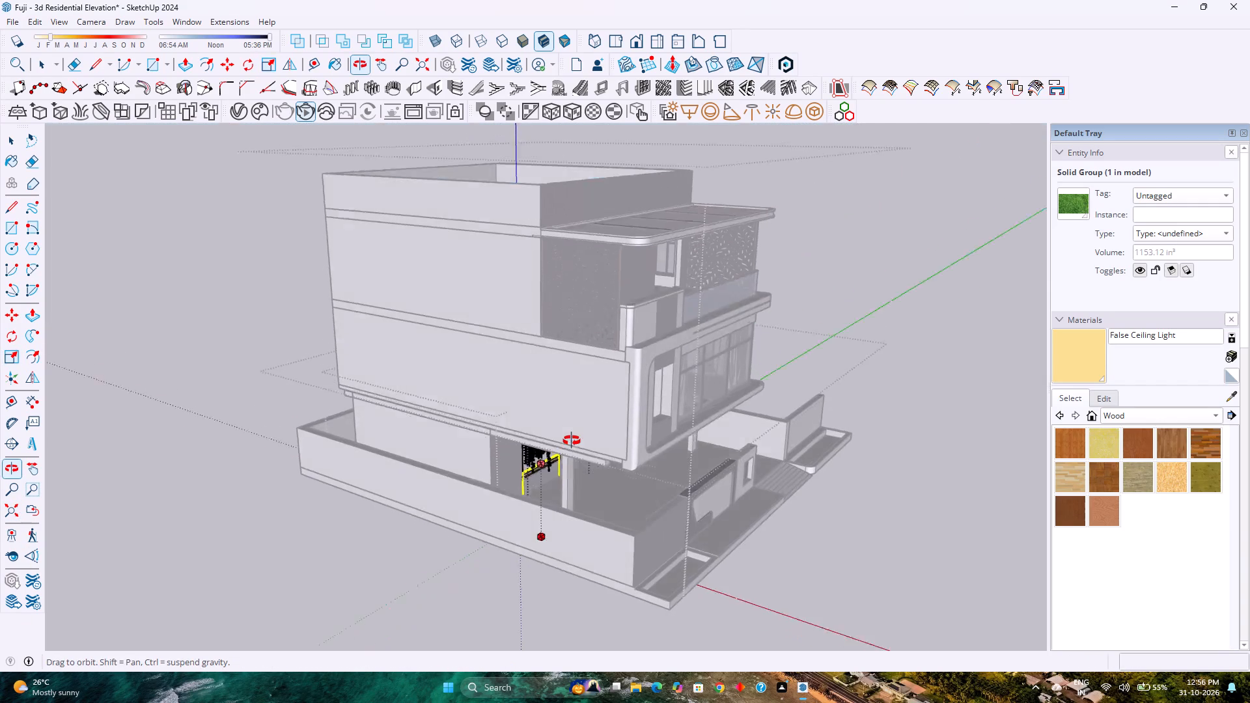
middle_click_drag(572, 441, 570, 422)
scroll(534, 480, "up", 14)
middle_click_drag(514, 385, 264, 332)
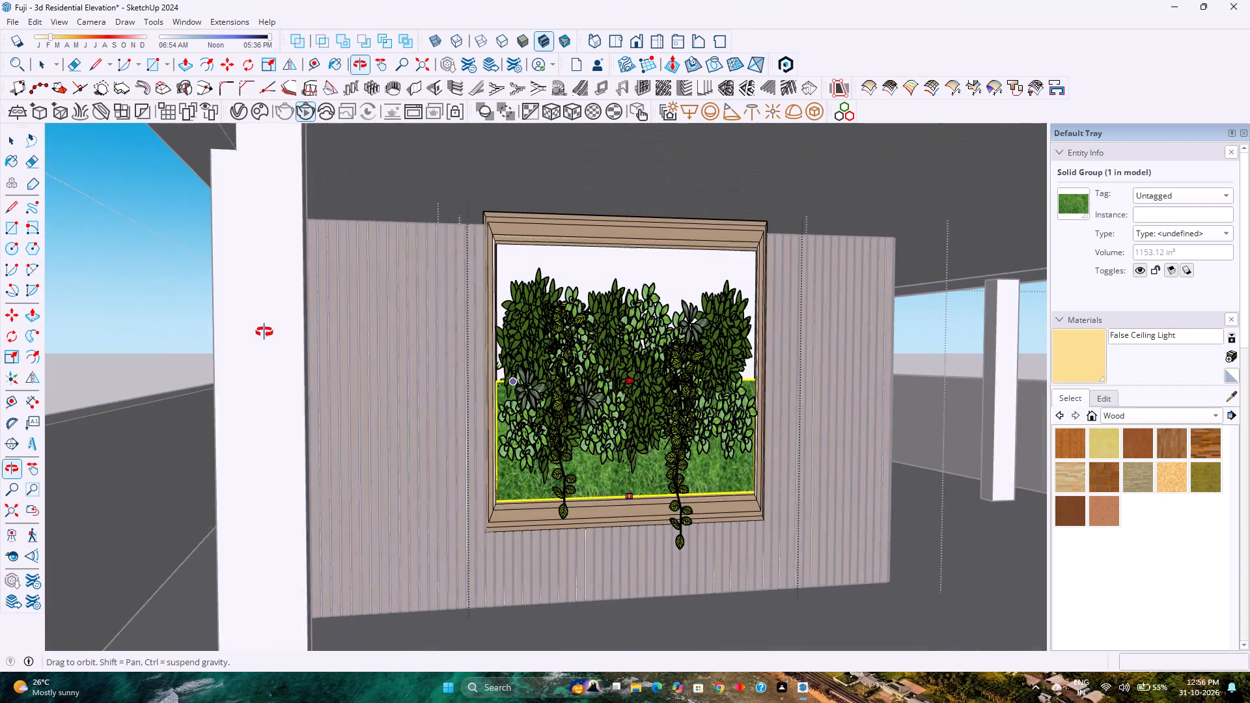
middle_click_drag(264, 332, 263, 332)
left_click(543, 242)
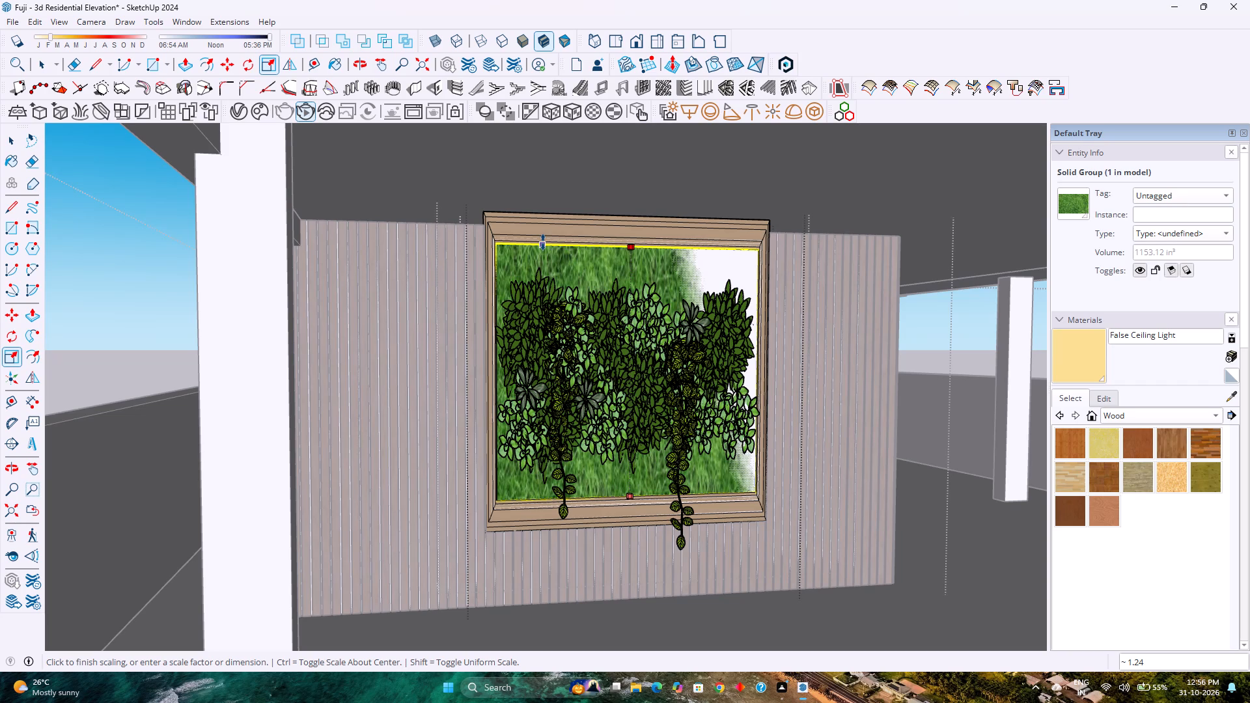
scroll(642, 438, "up", 9)
middle_click_drag(640, 458, 639, 459)
middle_click_drag(639, 459, 523, 520)
scroll(527, 514, "down", 5)
key("space")
Select the grouped plants and scale their height upward by 1.1.
scroll(655, 368, "up", 5)
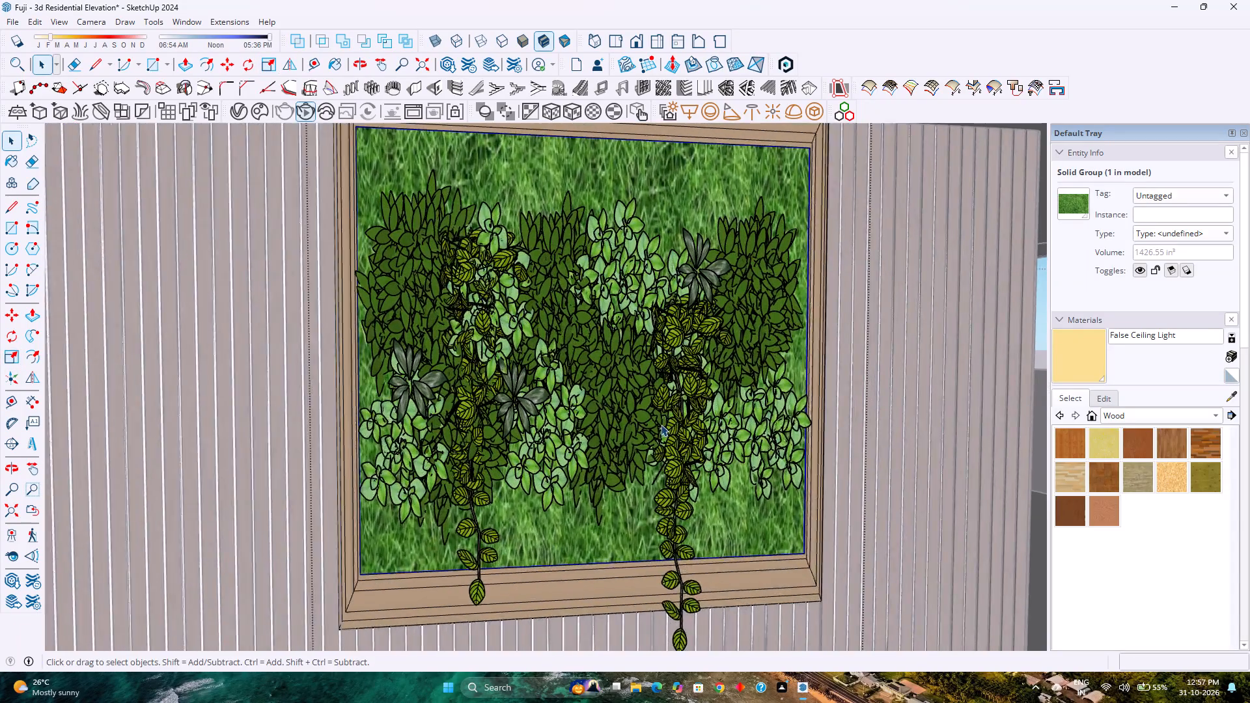
scroll(661, 424, "up", 2)
middle_click_drag(660, 424, 553, 448)
middle_click(553, 448)
scroll(553, 446, "down", 5)
left_click(597, 413)
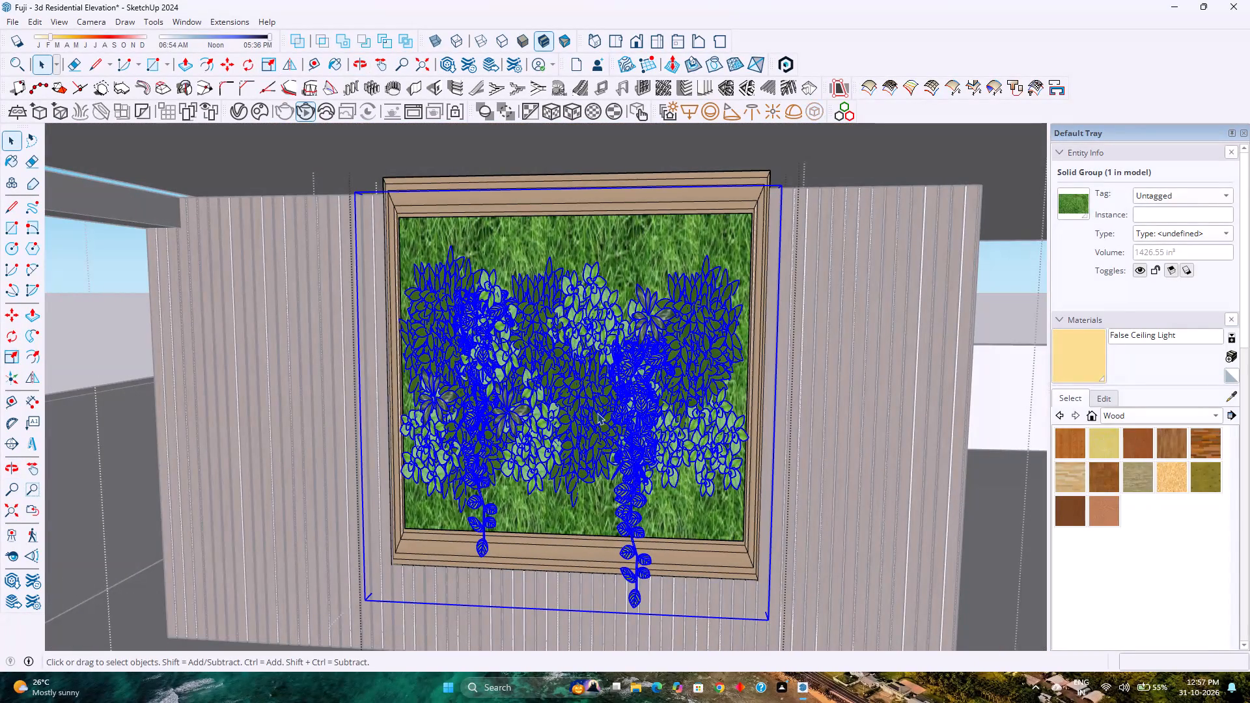
key("s")
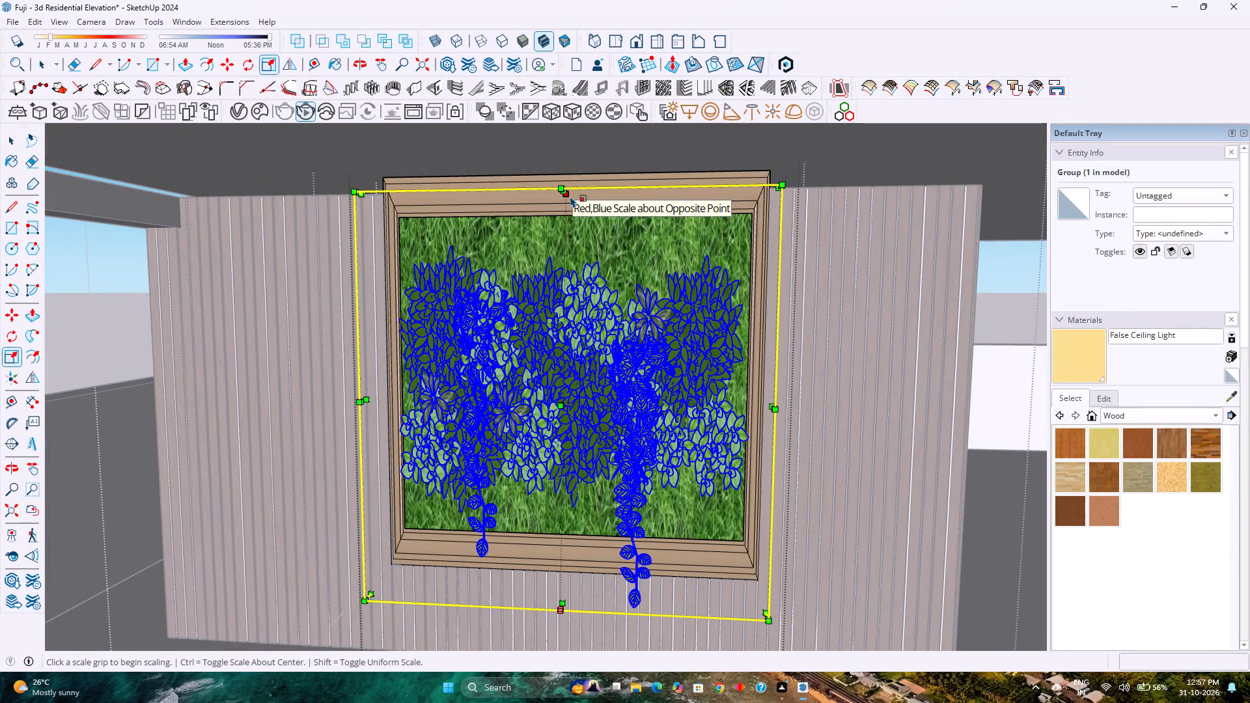
scroll(566, 198, "up", 12)
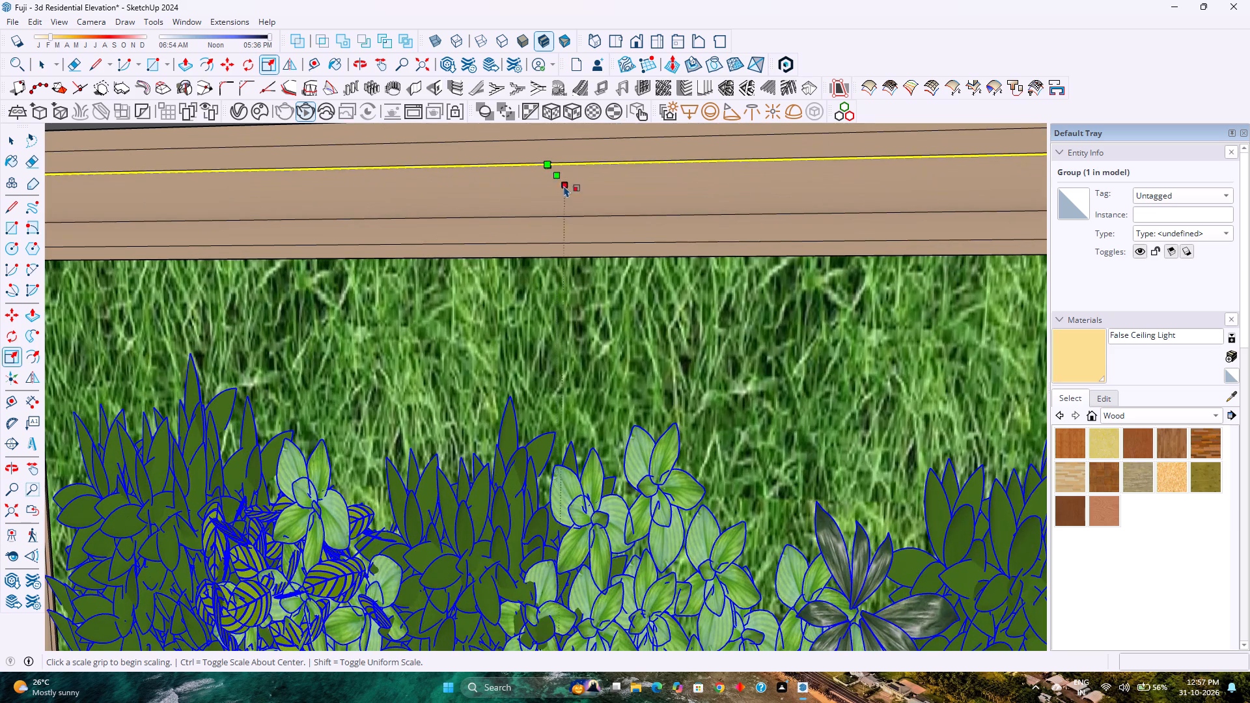
left_click(560, 178)
scroll(566, 141, "down", 8)
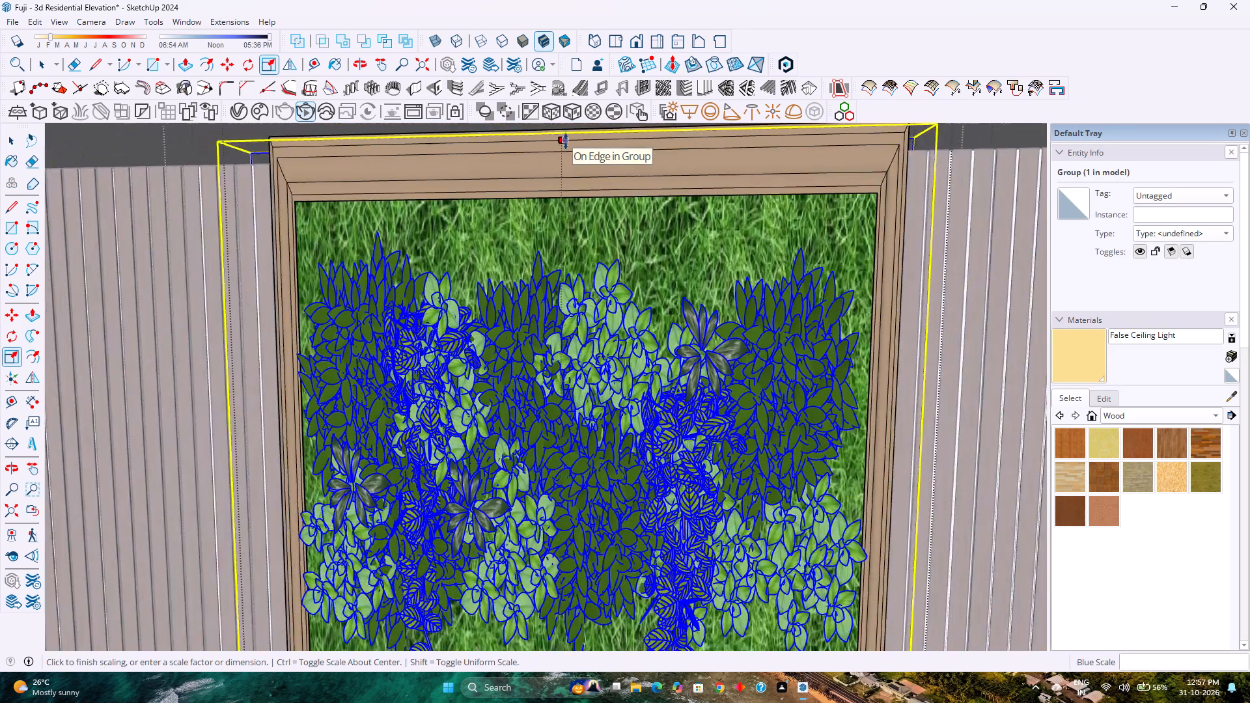
scroll(566, 141, "down", 9)
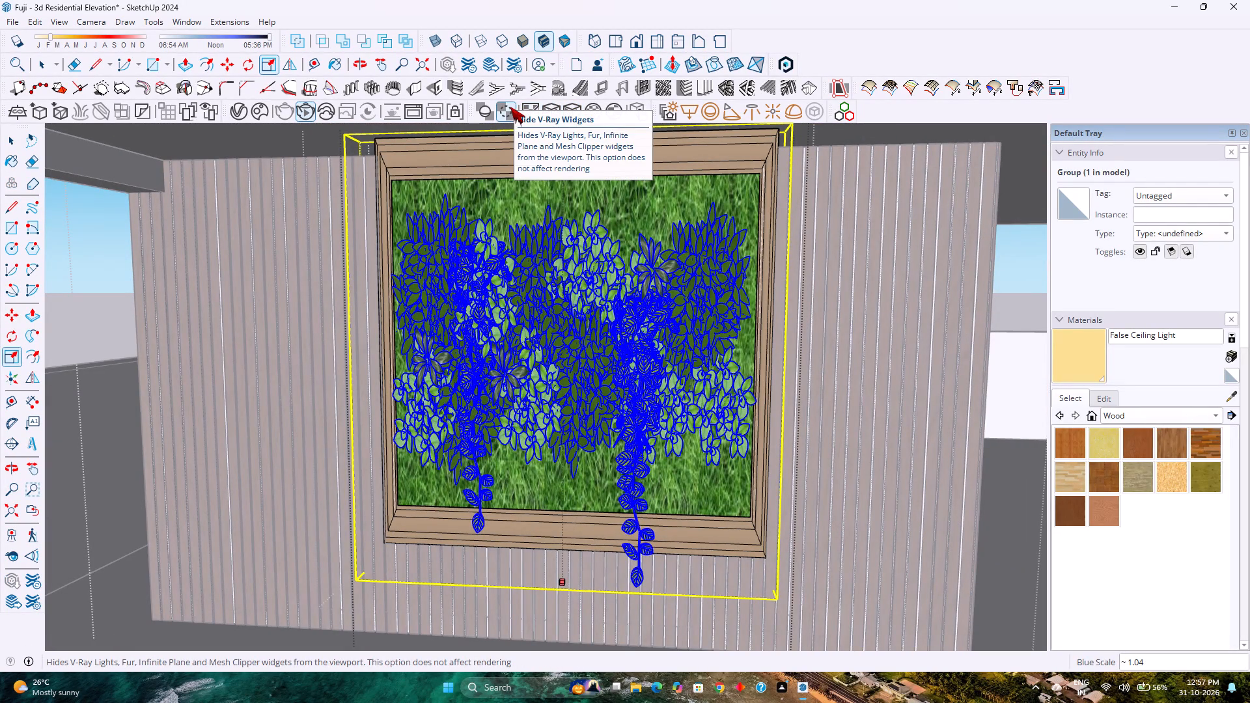
type("1.")
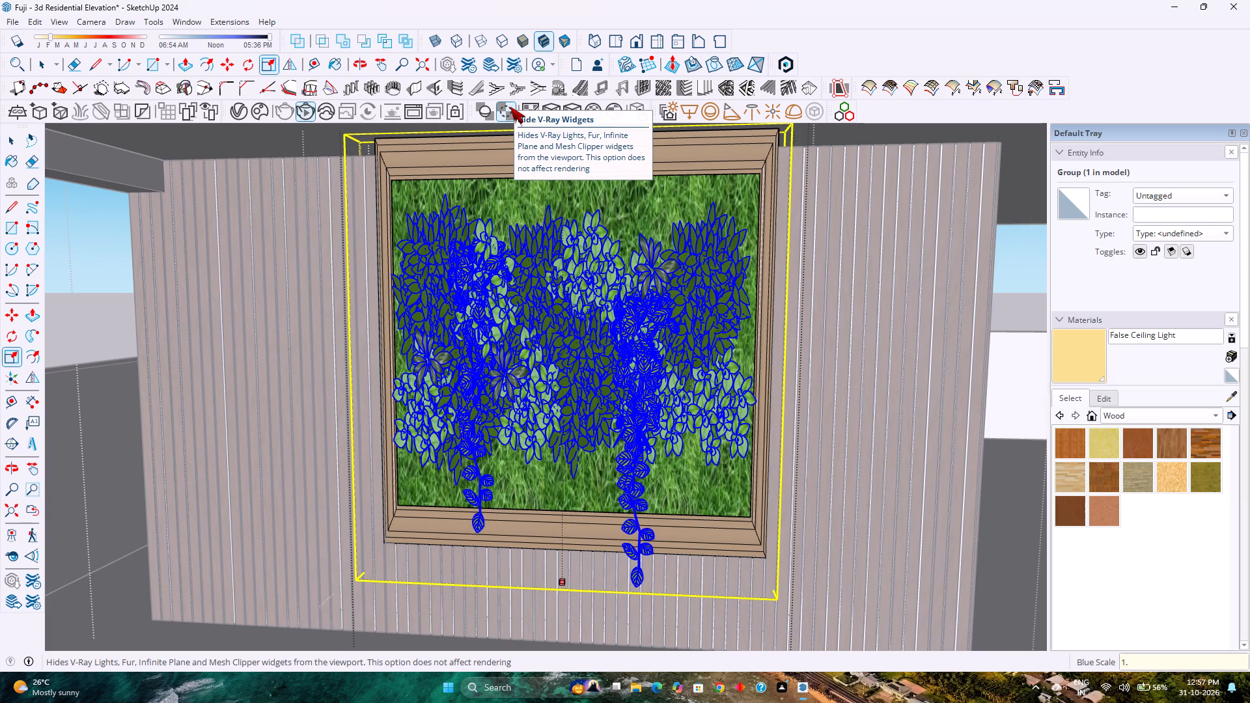
key("1")
key("Return")
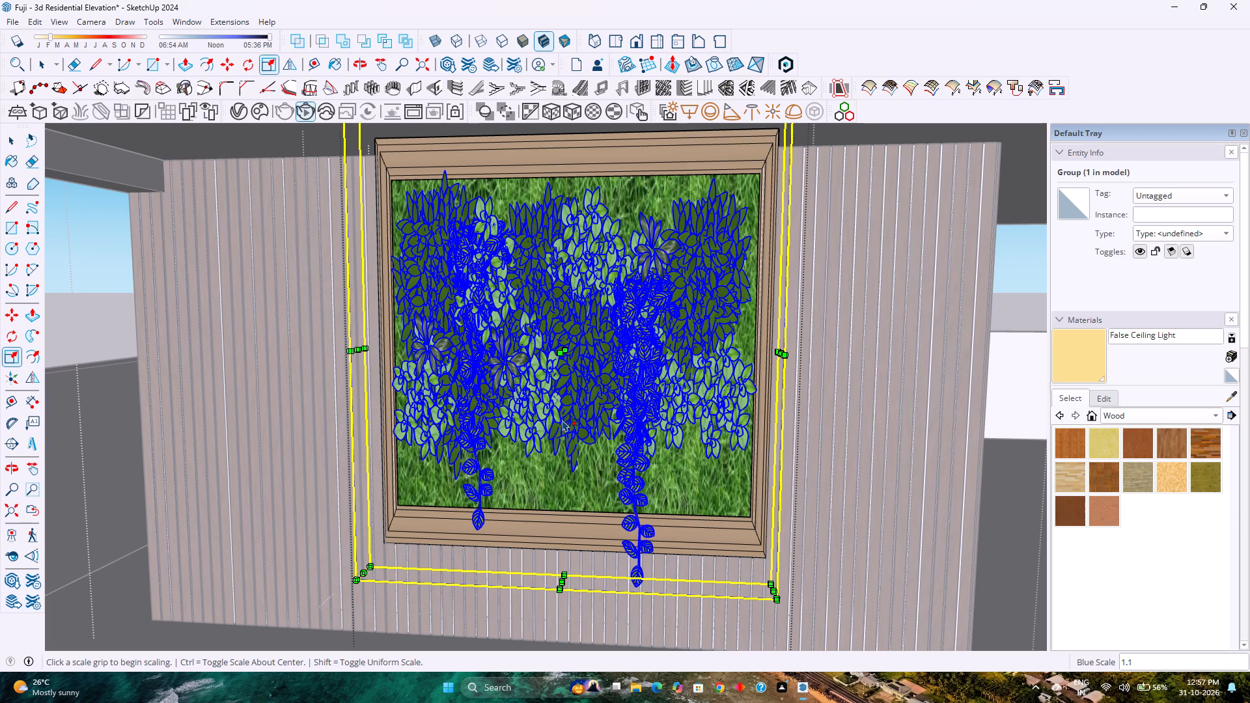
Scale the grouped plants' height downward by about 1.14 so the foliage reaches the frame's bottom rail.
middle_click(534, 463)
middle_click_drag(534, 460, 544, 413)
middle_click(544, 413)
scroll(539, 562, "down", 1, "shift")
middle_click(538, 562, "shift")
middle_click_drag(535, 553, 536, 422, "shift")
middle_click(585, 467)
middle_click_drag(584, 474, 543, 523)
middle_click_drag(538, 526, 506, 544)
middle_click(506, 544)
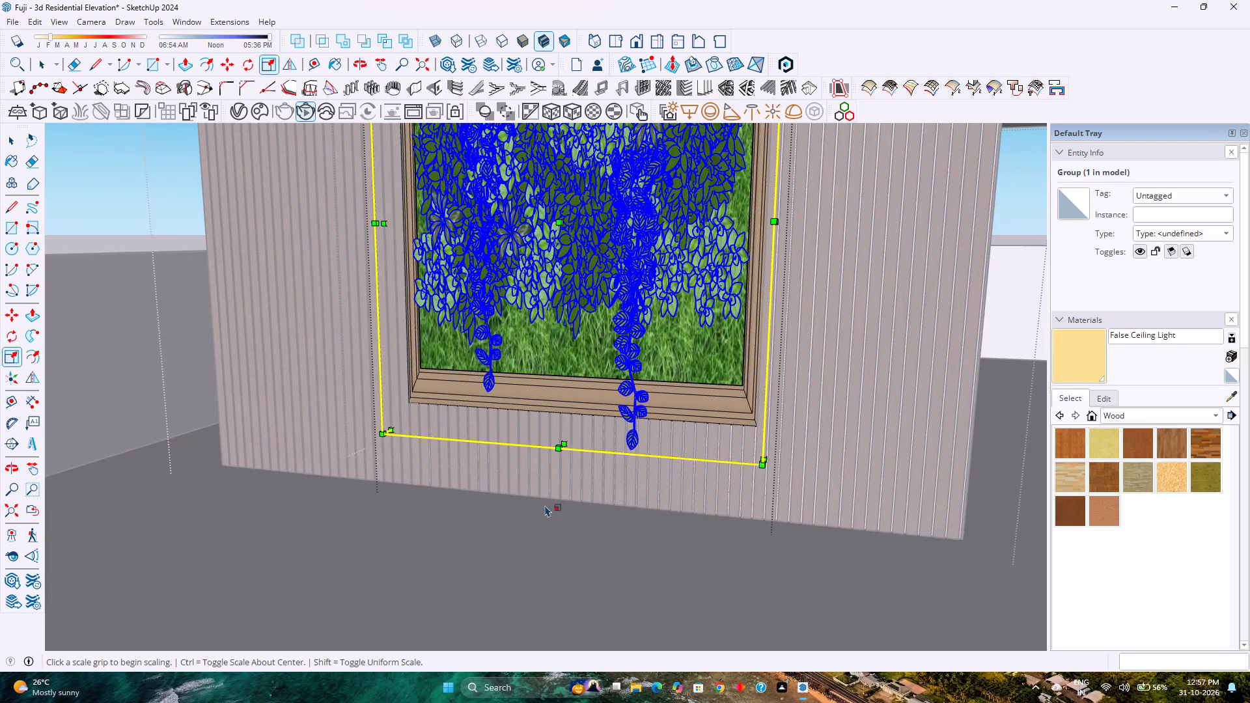
scroll(589, 452, "up", 3)
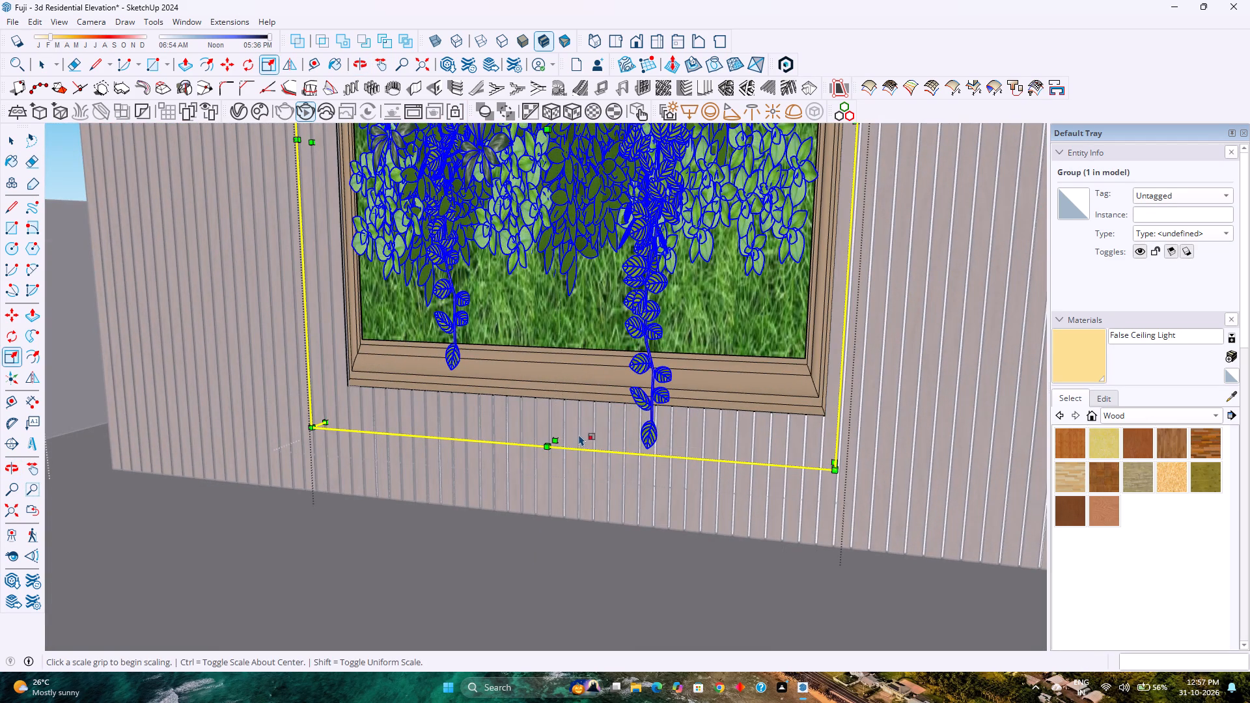
left_click(557, 441)
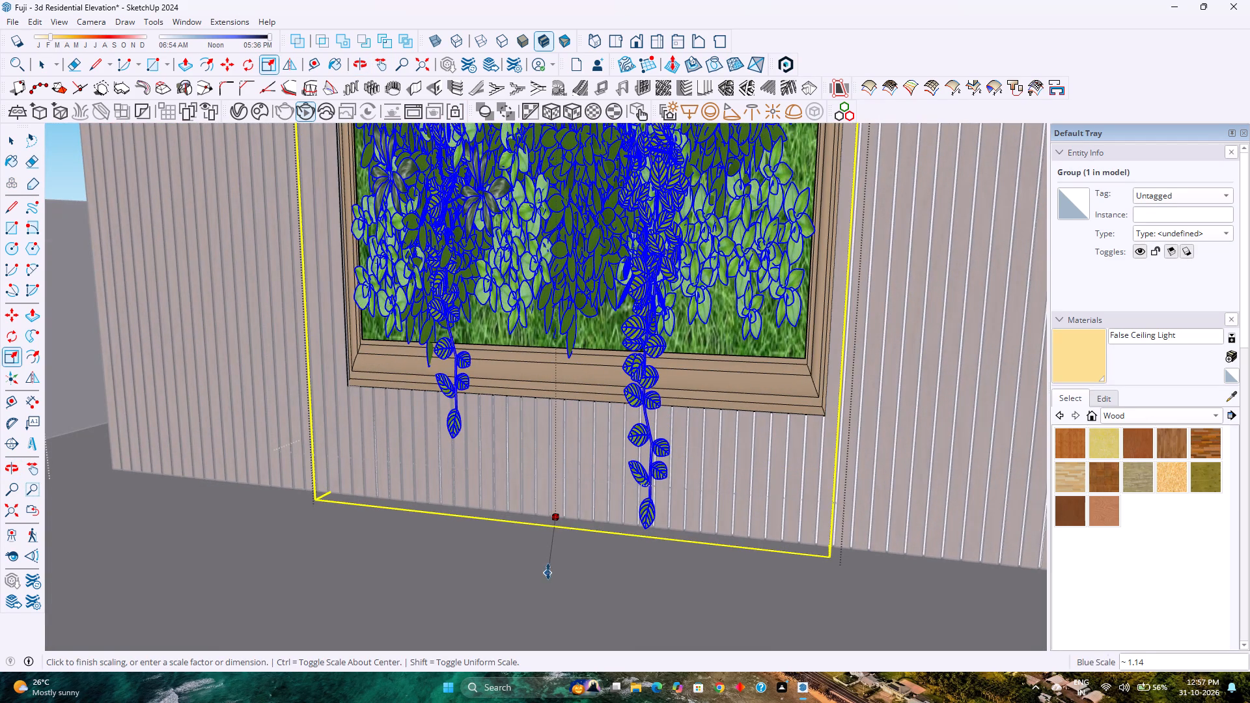
left_click(548, 571)
Scale the grouped plants' width by about 1.03 on their right side to cover the backing's edge.
scroll(556, 490, "down", 8)
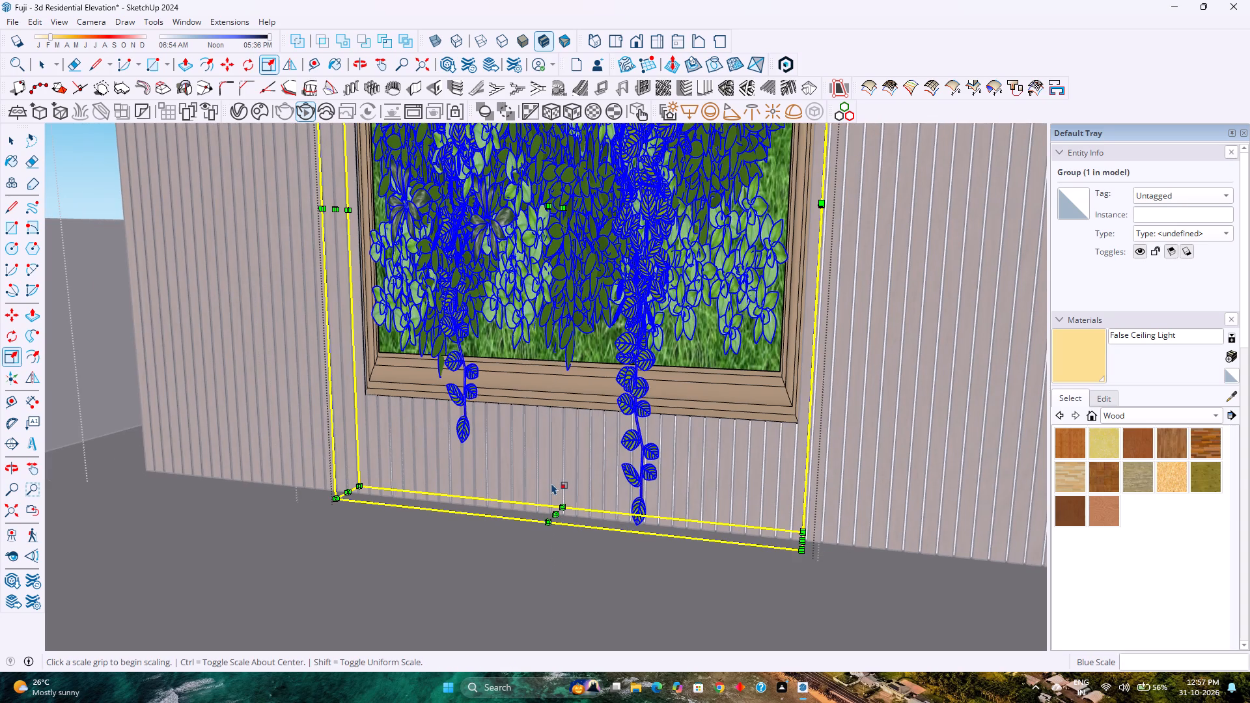
scroll(551, 482, "down", 3)
middle_click_drag(585, 432, 581, 441, "shift")
middle_click_drag(576, 450, 507, 557, "shift")
middle_click(507, 557, "shift")
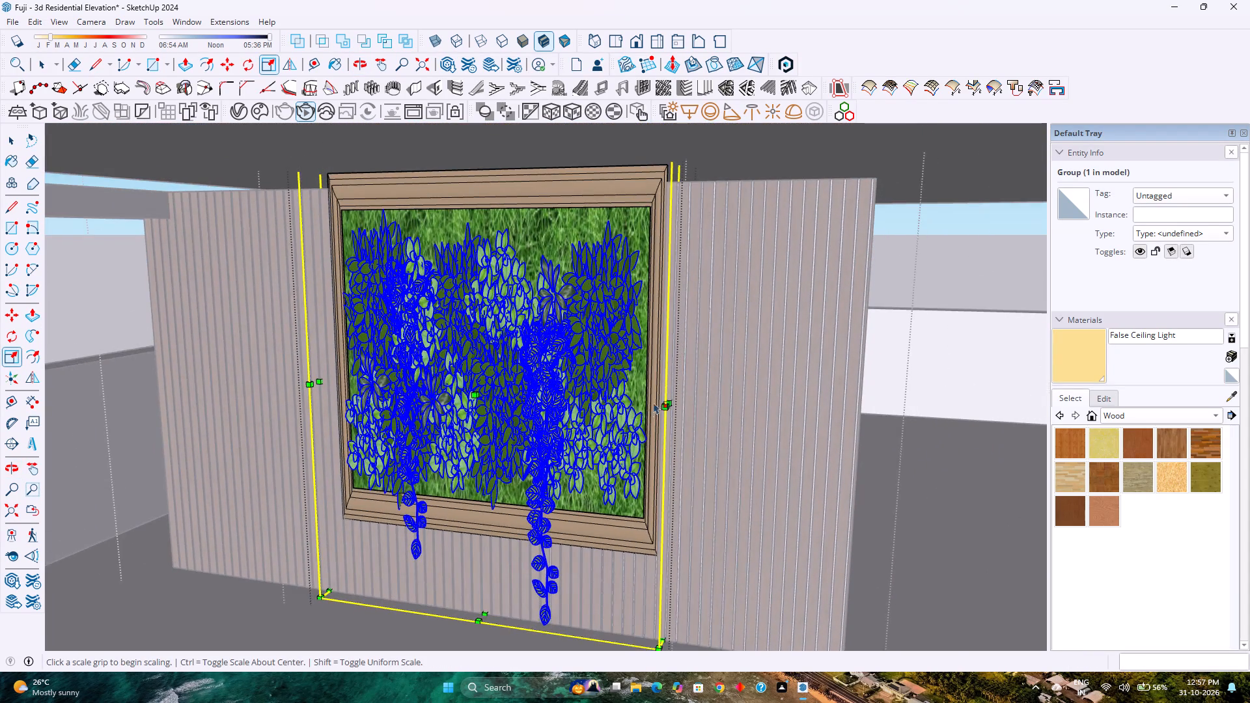
scroll(654, 402, "up", 4)
left_click(678, 402)
left_click(694, 400)
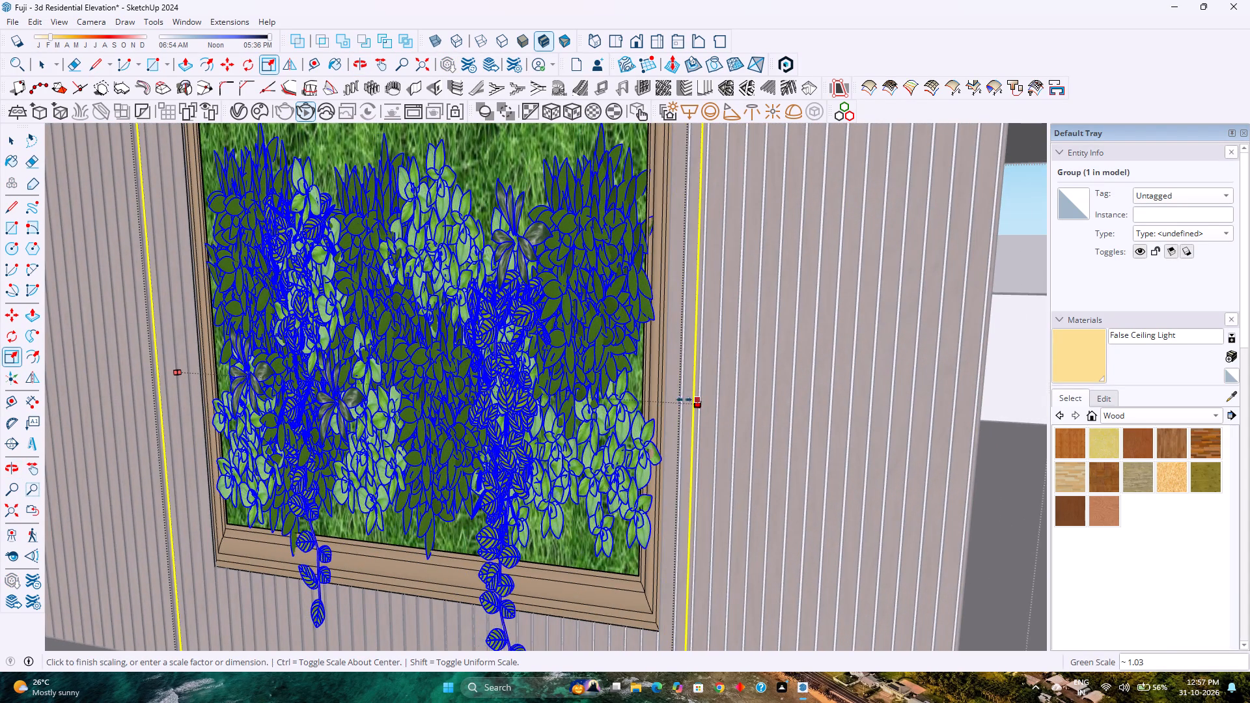
Scale the grouped plants' width by about 1.06 on their left side, out over the frame.
scroll(532, 407, "down", 3)
middle_click(475, 414, "shift")
middle_click(475, 417, "shift")
middle_click_drag(477, 427, 486, 441, "shift")
middle_click_drag(487, 444, 497, 462, "shift")
middle_click(497, 462, "shift")
scroll(497, 452, "down", 3)
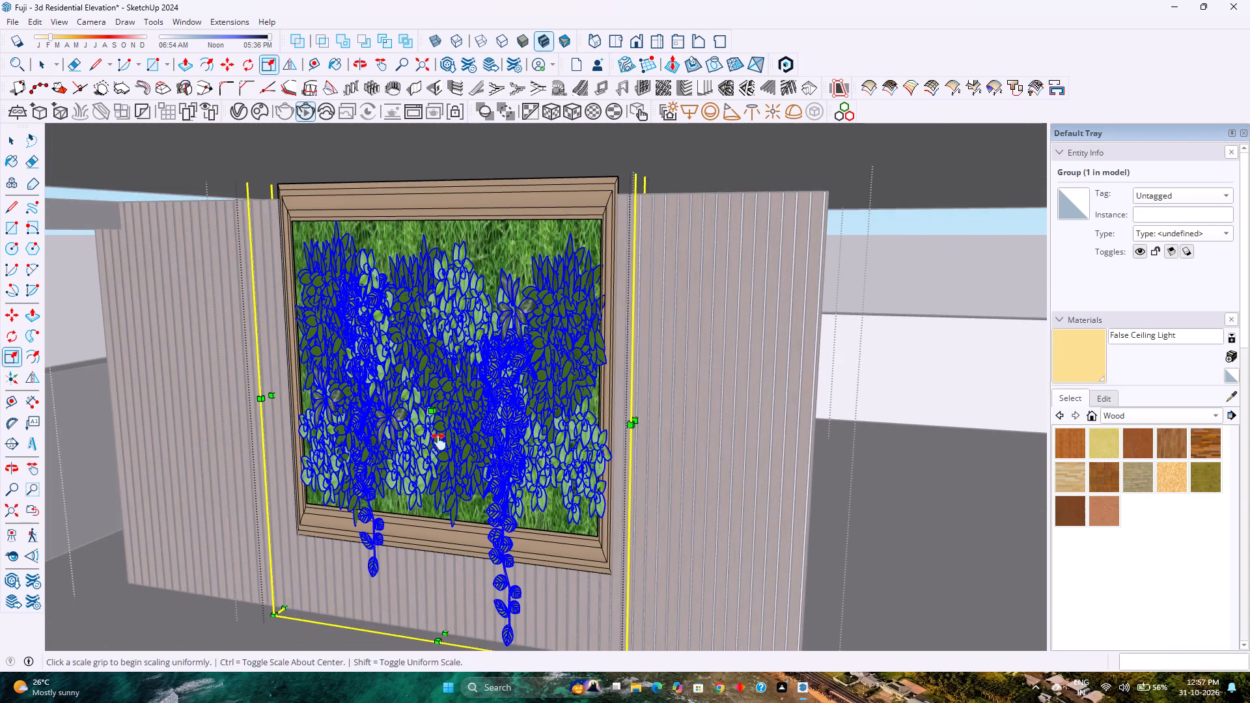
middle_click_drag(439, 441, 447, 460, "shift")
middle_click(447, 460, "shift")
middle_click_drag(434, 450, 615, 447)
scroll(339, 431, "up", 6)
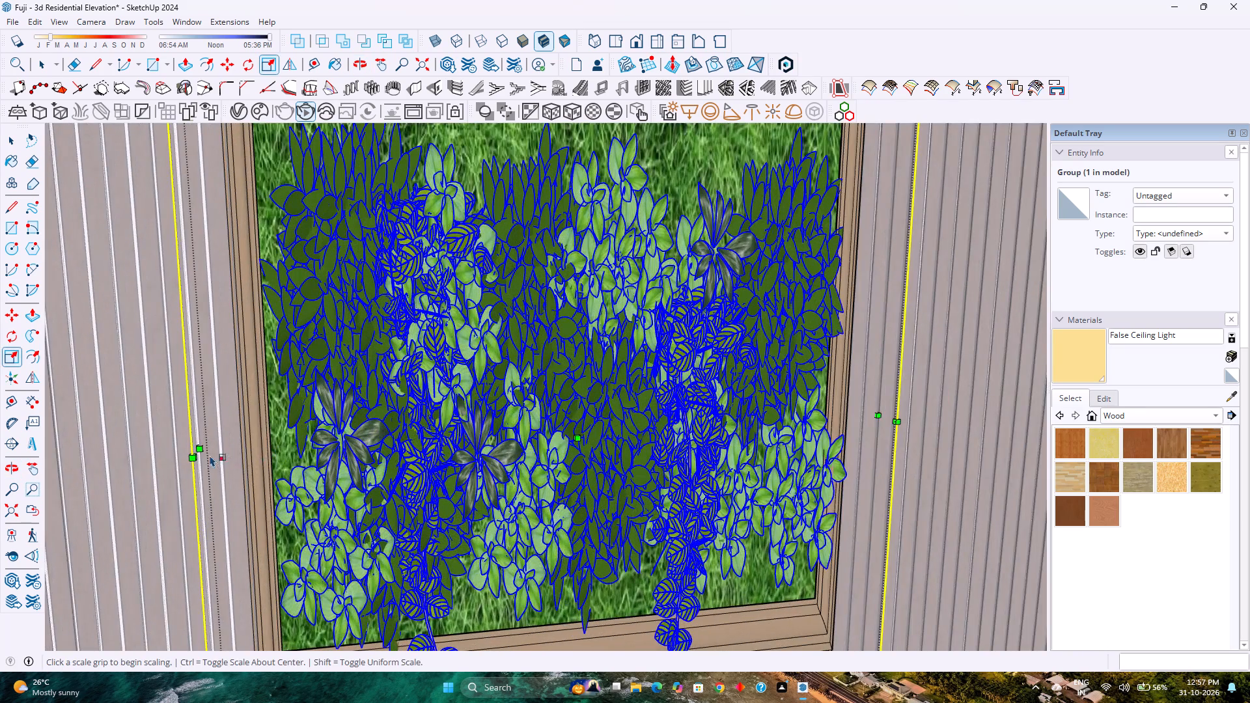
left_click(202, 450)
left_click(151, 447)
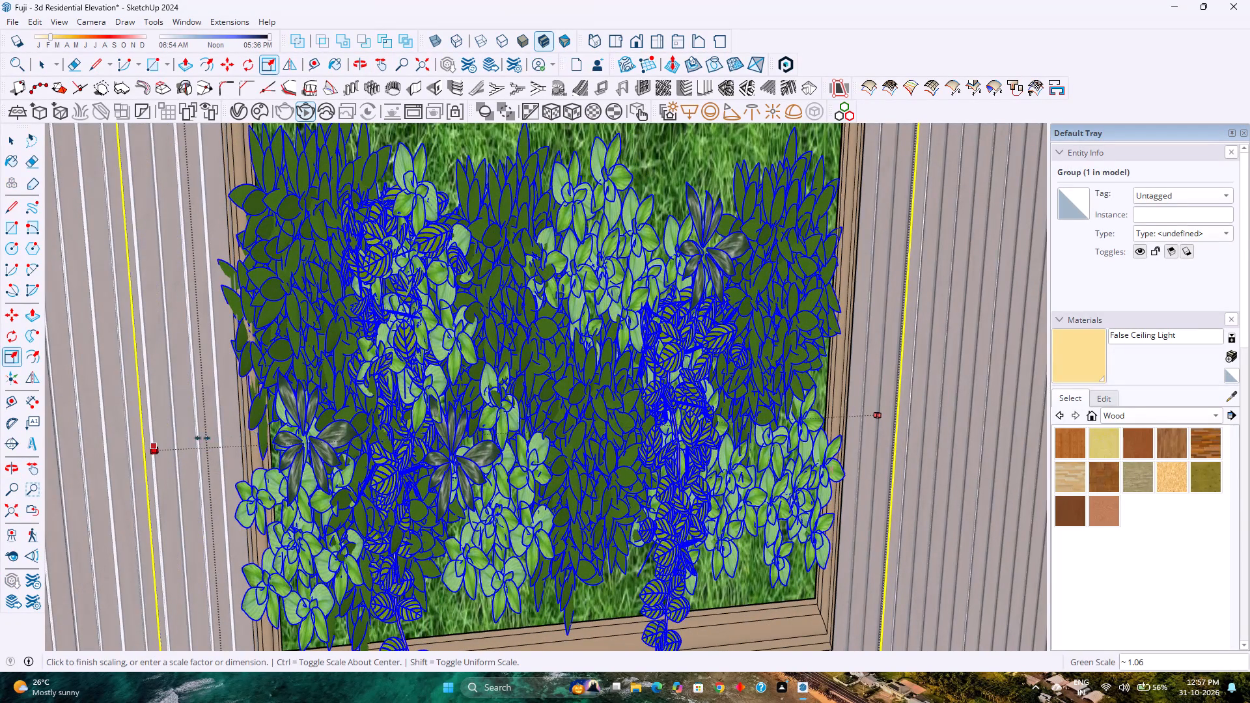
Scale the grouped plants' width back by about 0.97 on their left side to bring the foliage closer to the frame's inner edge.
scroll(141, 456, "up", 5)
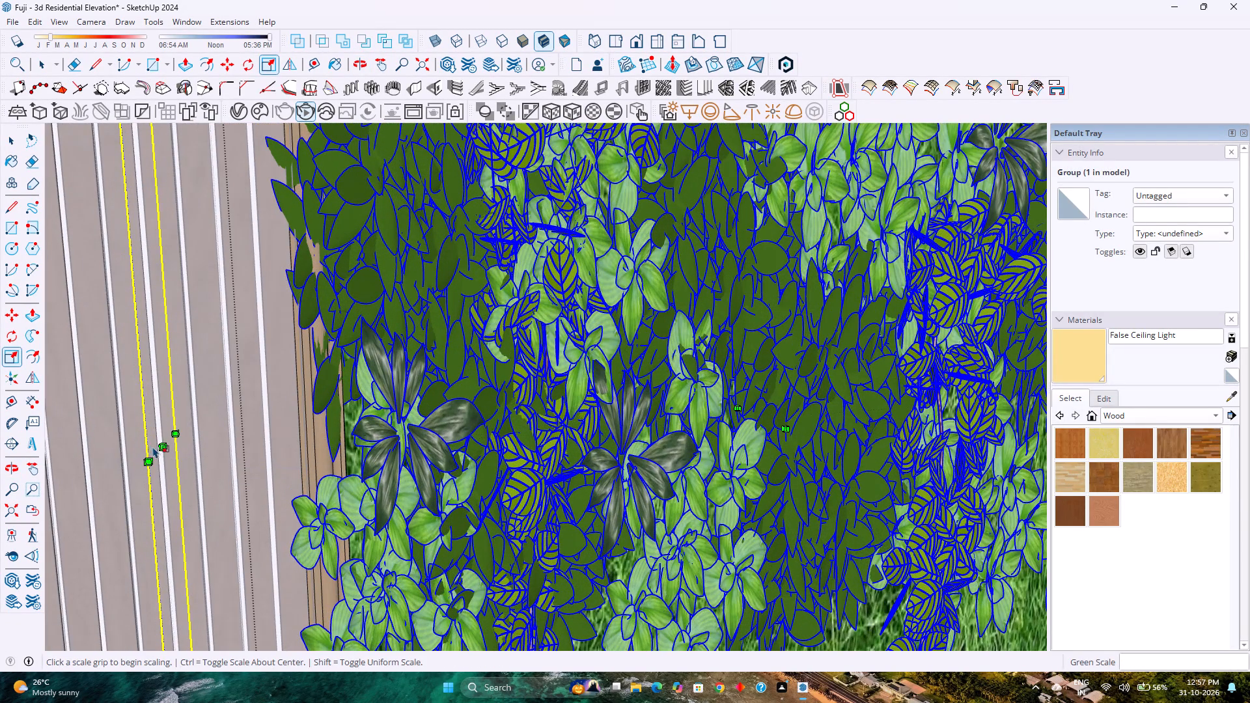
left_click(159, 447)
left_click(195, 441)
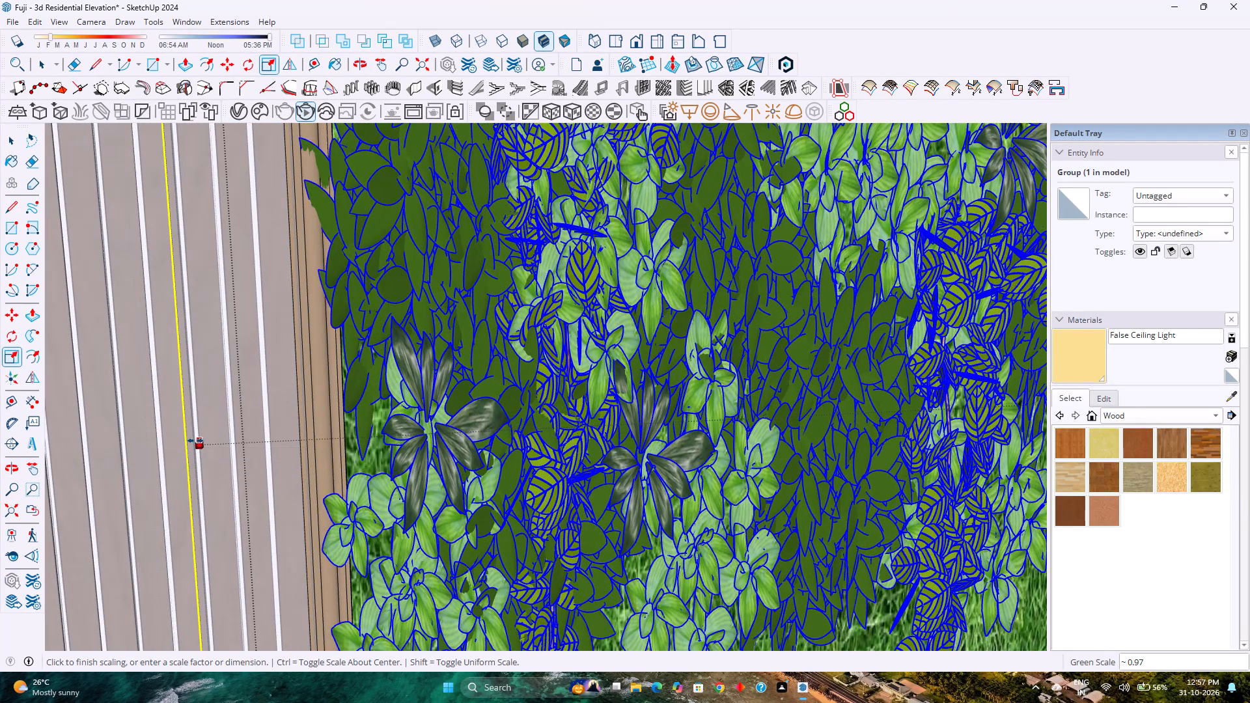
Scale the grouped plants' height upward by 1.1, after trying 1.2 and 1.15, to bring the foliage up to the frame's top rail.
scroll(304, 426, "down", 20)
scroll(304, 426, "down", 2)
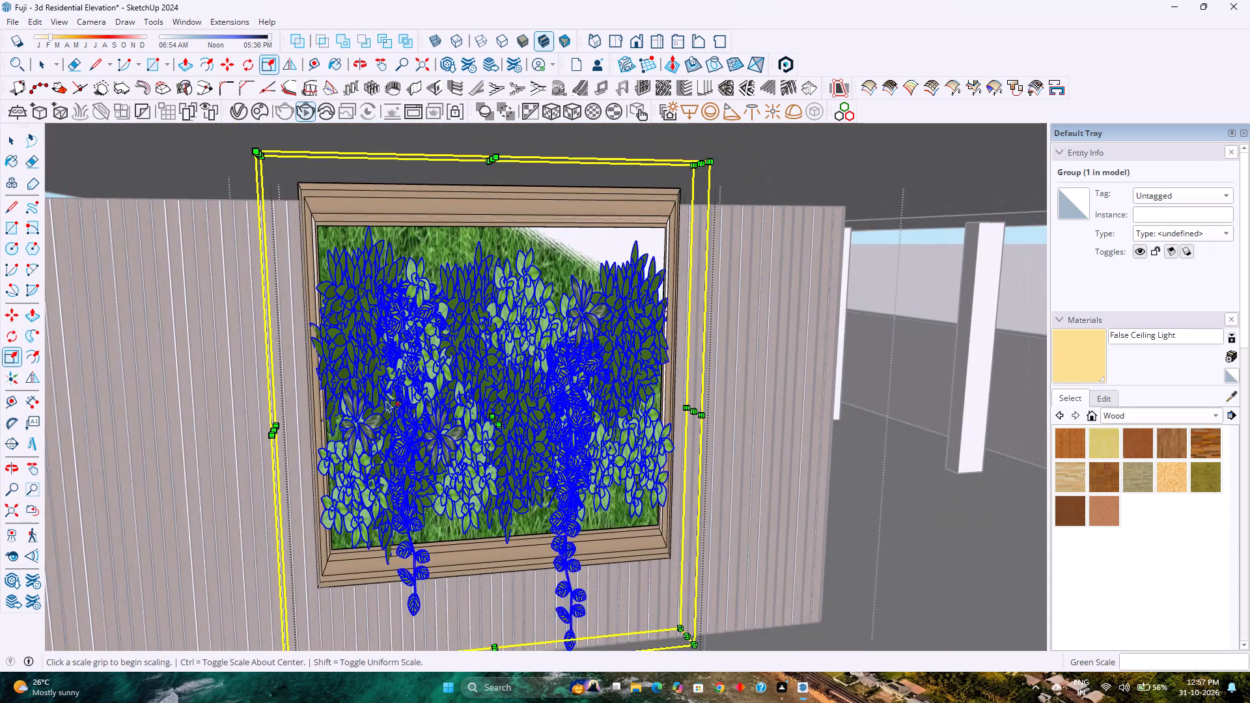
middle_click_drag(398, 396, 389, 464, "shift")
middle_click_drag(389, 464, 387, 359, "shift")
left_click(20, 515)
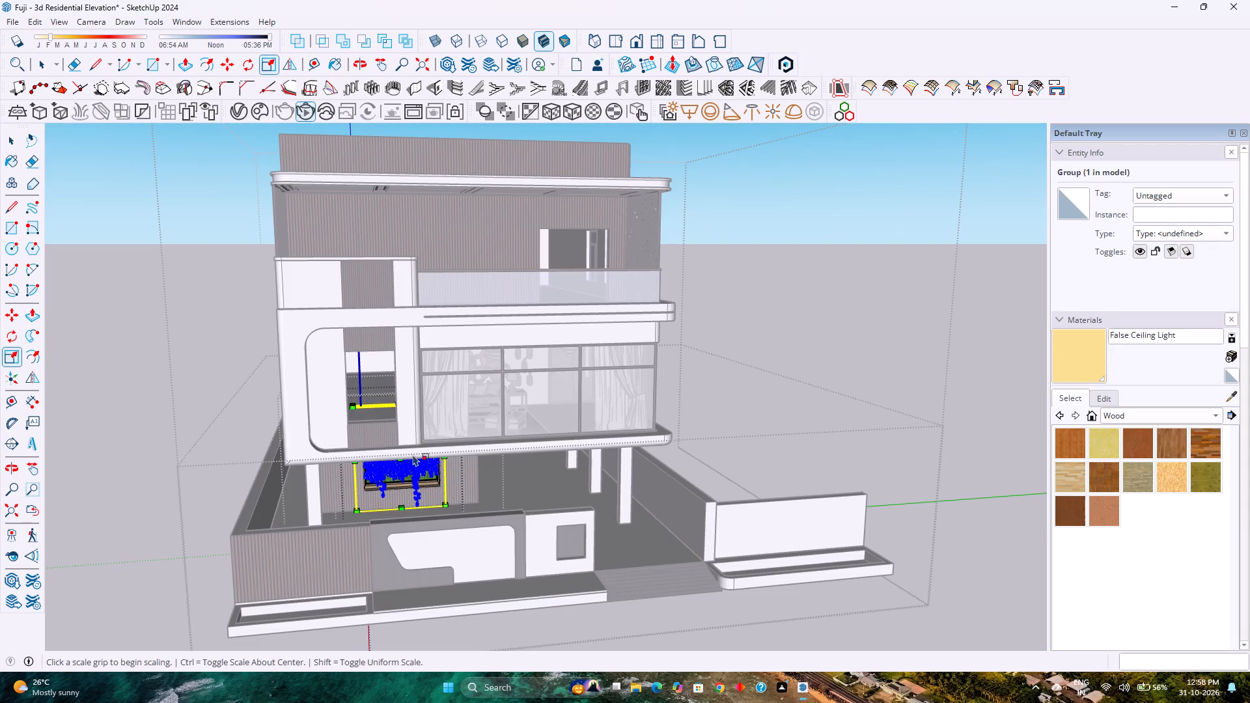
middle_click(413, 454)
middle_click(412, 454)
middle_click_drag(410, 451, 434, 375)
middle_click(434, 375)
scroll(434, 376, "up", 6)
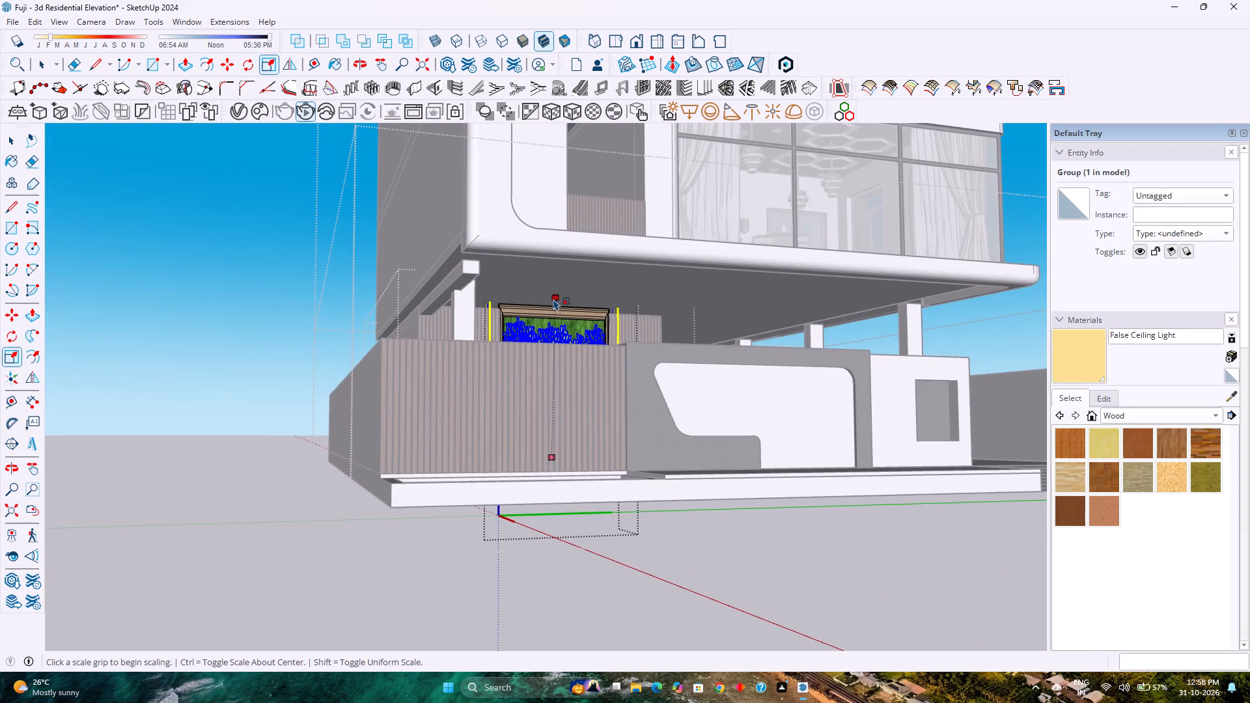
scroll(553, 299, "up", 13)
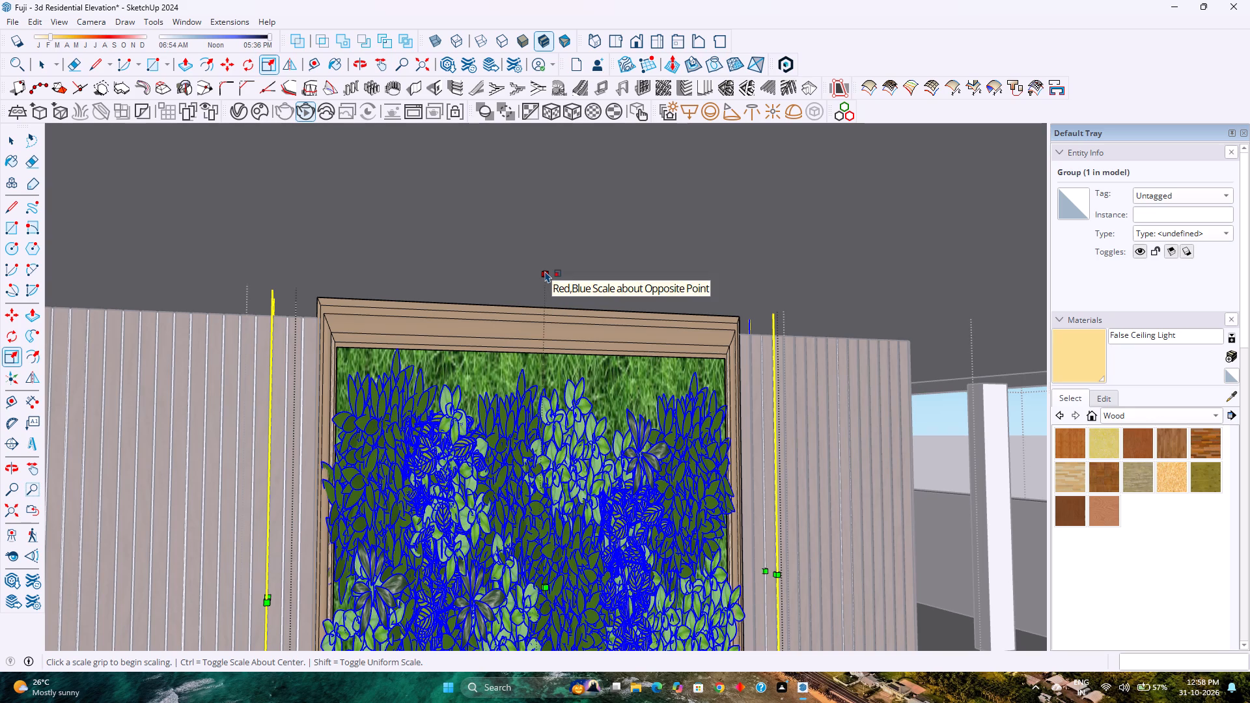
key("k")
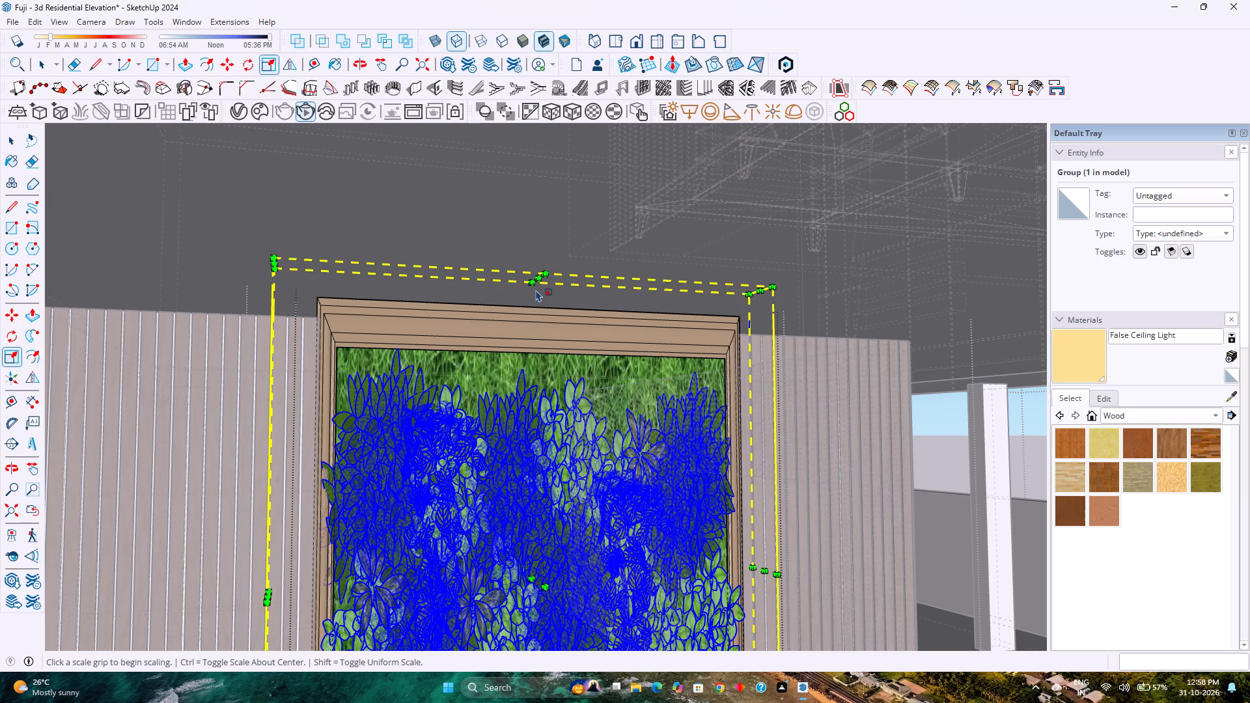
scroll(536, 290, "up", 3)
left_click(540, 279)
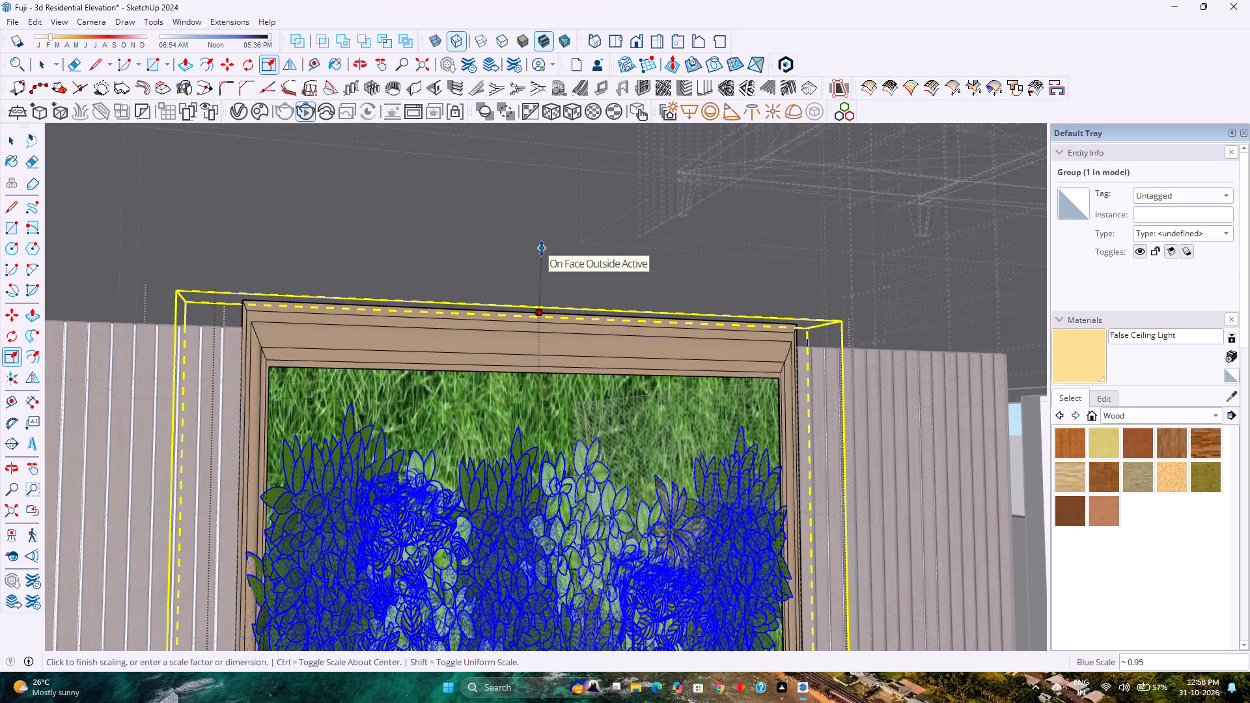
key("k")
type("1.2")
key("Return")
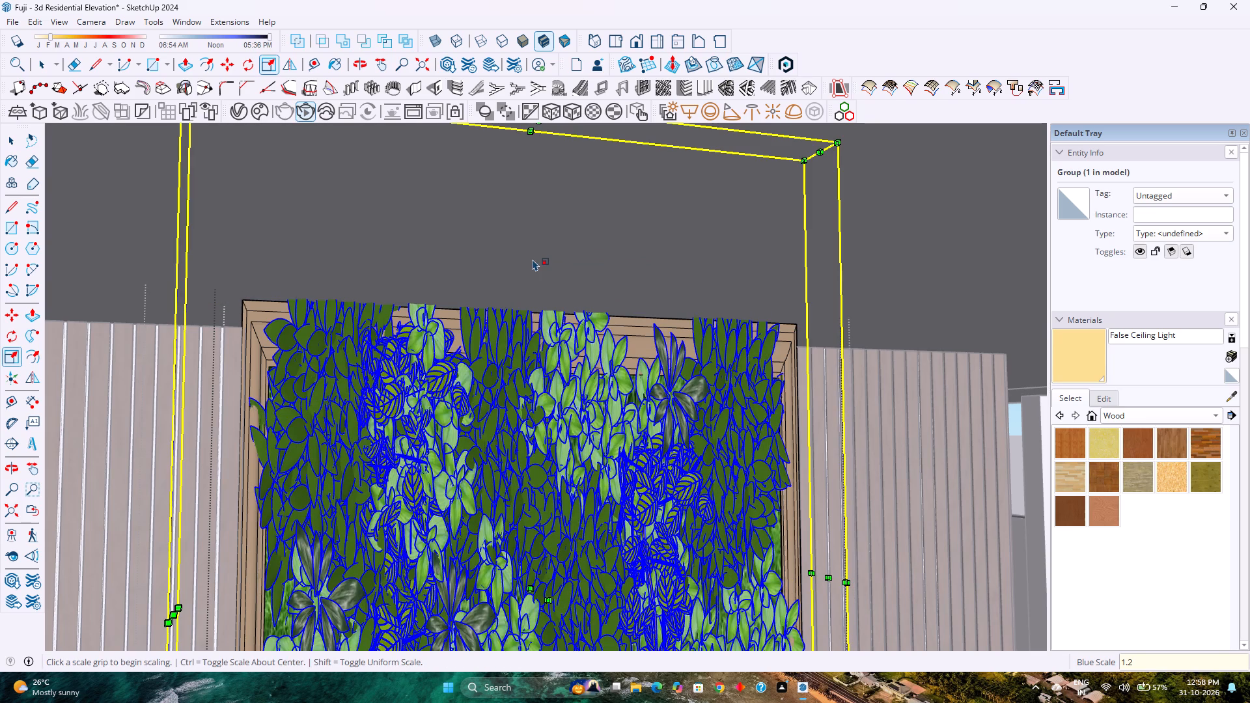
key("1")
type(".1")
key("5")
key("Return")
type("1.1")
key("Return")
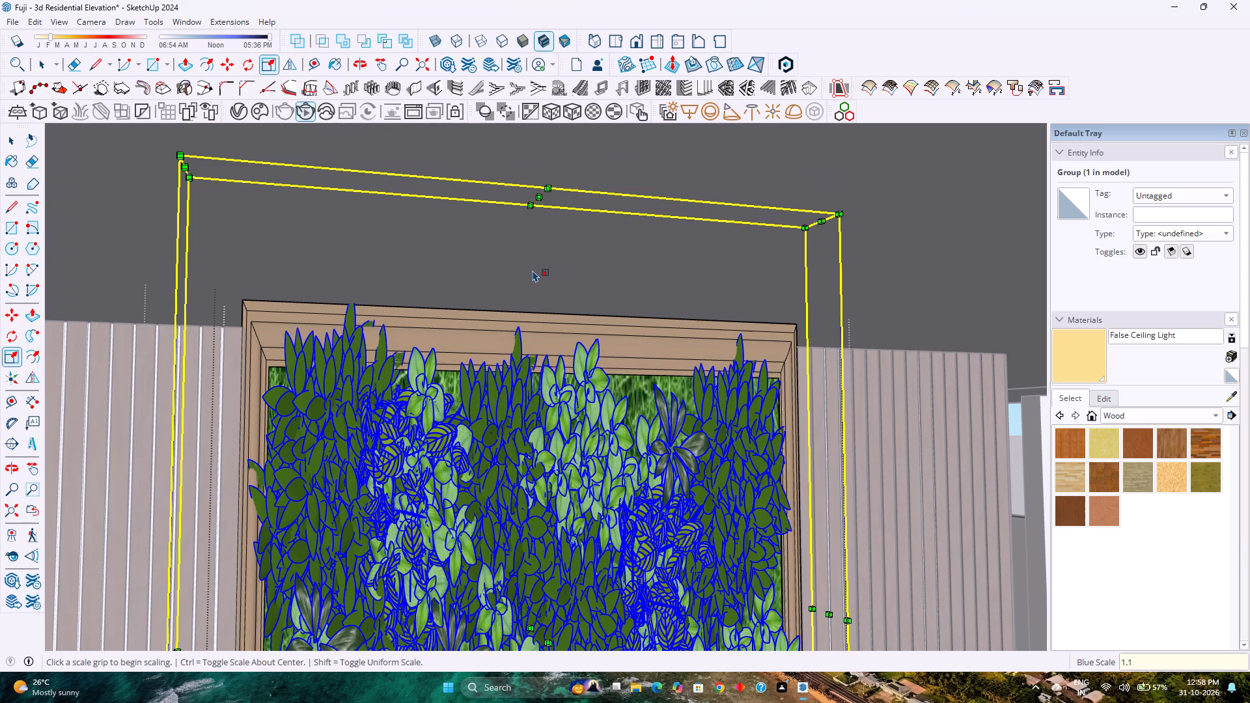
key("space")
Deselect the grouped plants and close the open groups to get back to the whole house model.
scroll(512, 324, "down", 5)
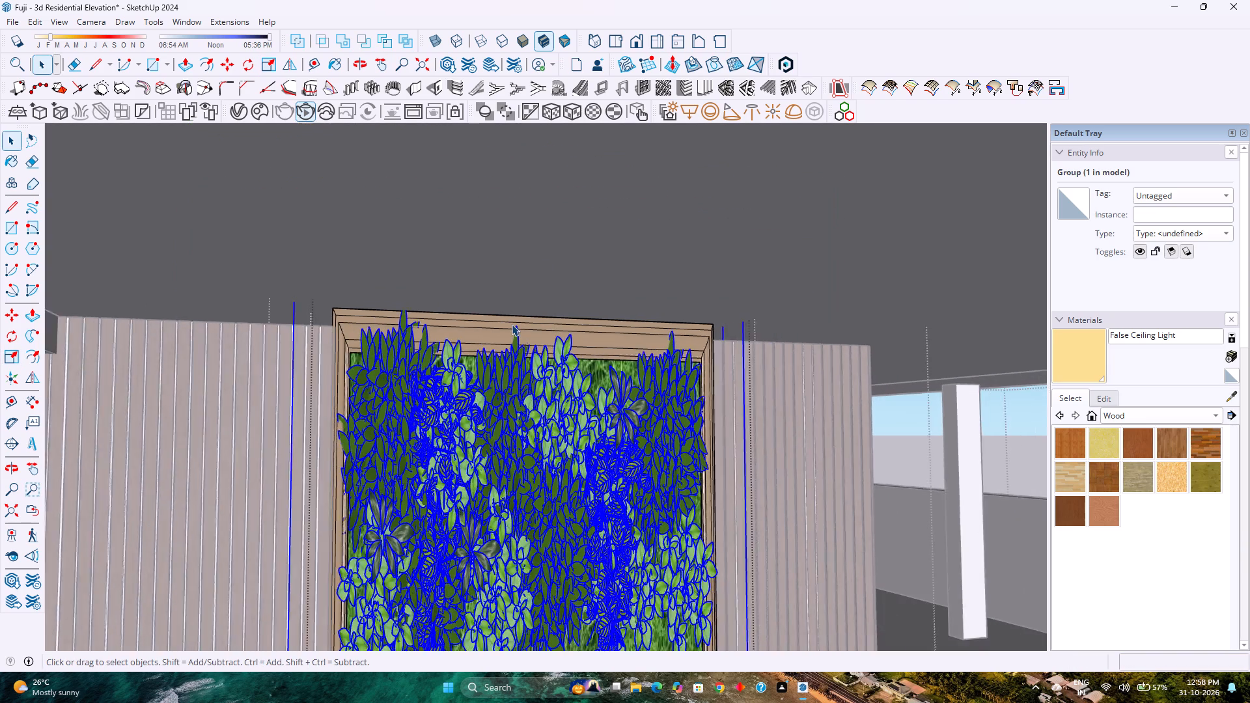
scroll(512, 324, "down", 4)
key("Escape")
scroll(512, 324, "down", 8)
key("Escape")
scroll(512, 324, "down", 5)
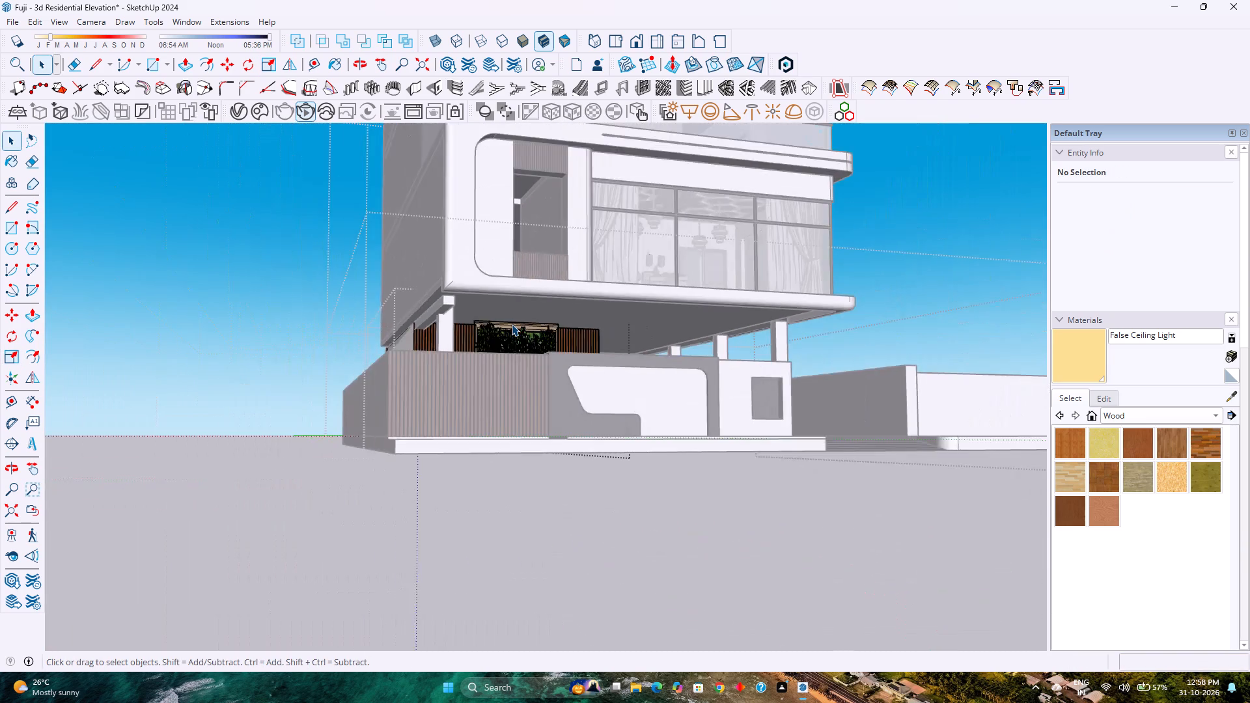
scroll(512, 324, "down", 3)
key("Escape")
middle_click_drag(508, 325, 502, 331)
scroll(502, 331, "up", 1)
scroll(502, 331, "down", 5)
middle_click_drag(514, 342, 276, 400)
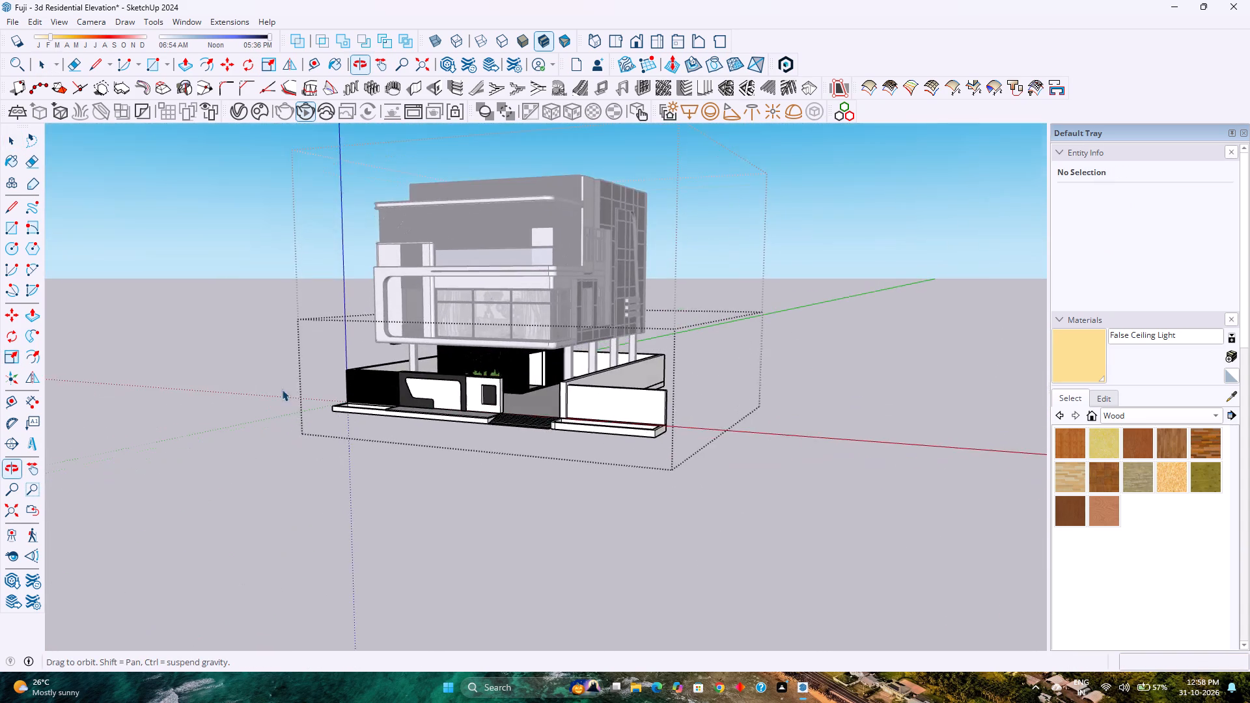
middle_click_drag(453, 514, 444, 504)
middle_click_drag(444, 504, 462, 411)
middle_click_drag(444, 504, 445, 508)
scroll(469, 410, "down", 5)
key("Escape")
Start a V-Ray render of the front corner, framing the glazed upper room and the plant wall below it.
scroll(469, 439, "down", 4)
middle_click_drag(460, 475, 456, 392)
middle_click(456, 392)
scroll(457, 391, "down", 1)
scroll(469, 486, "down", 9)
middle_click(457, 558)
middle_click_drag(454, 558, 466, 512)
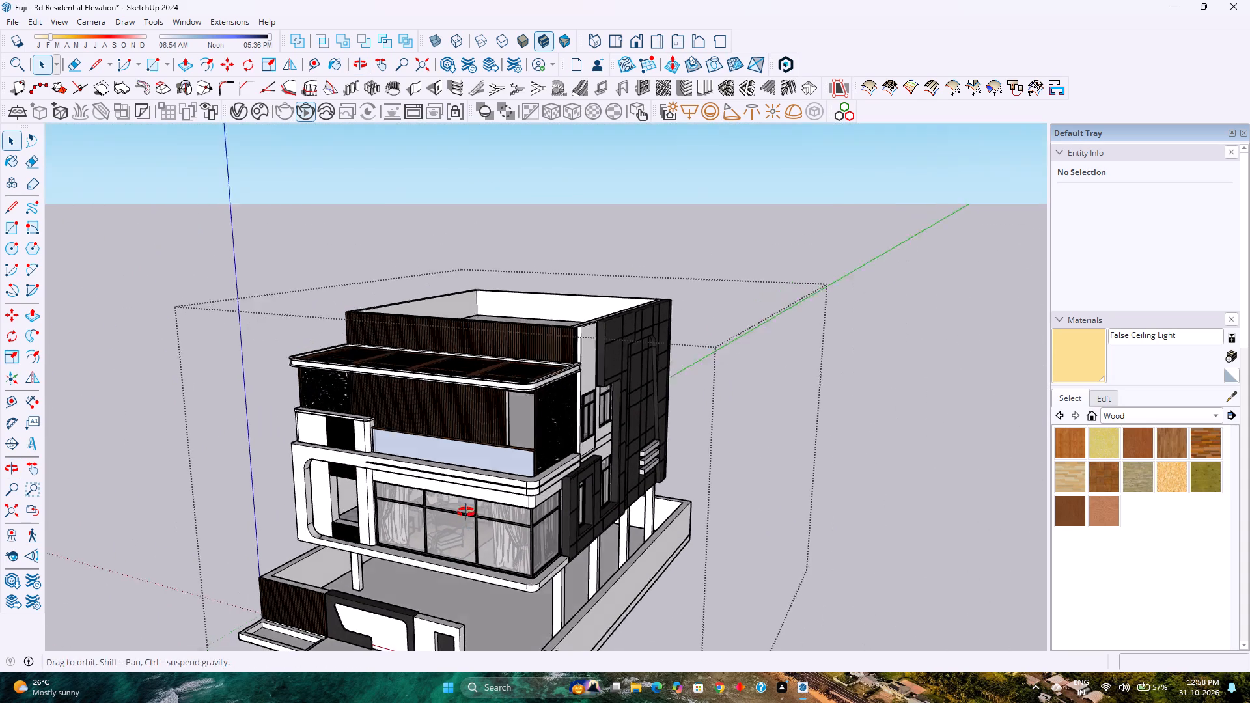
middle_click_drag(466, 512, 477, 479)
scroll(487, 503, "up", 10)
middle_click_drag(450, 573, 445, 550)
middle_click_drag(445, 550, 447, 562)
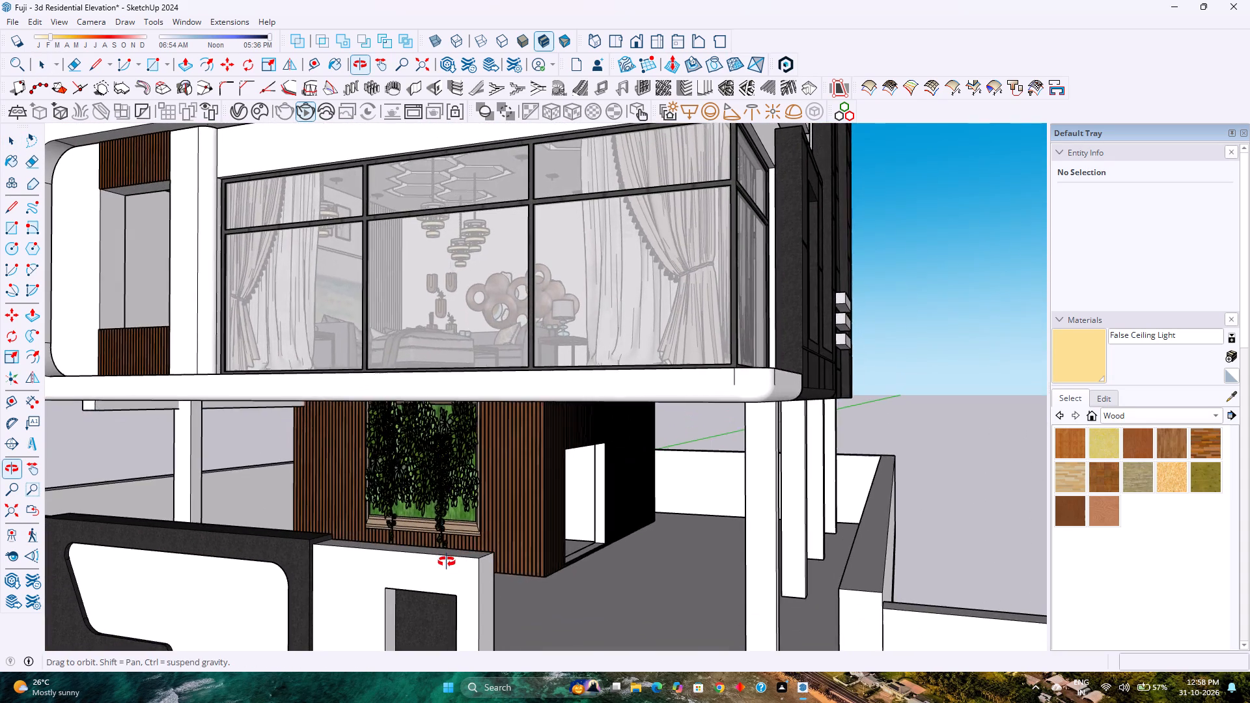
middle_click_drag(447, 562, 447, 544)
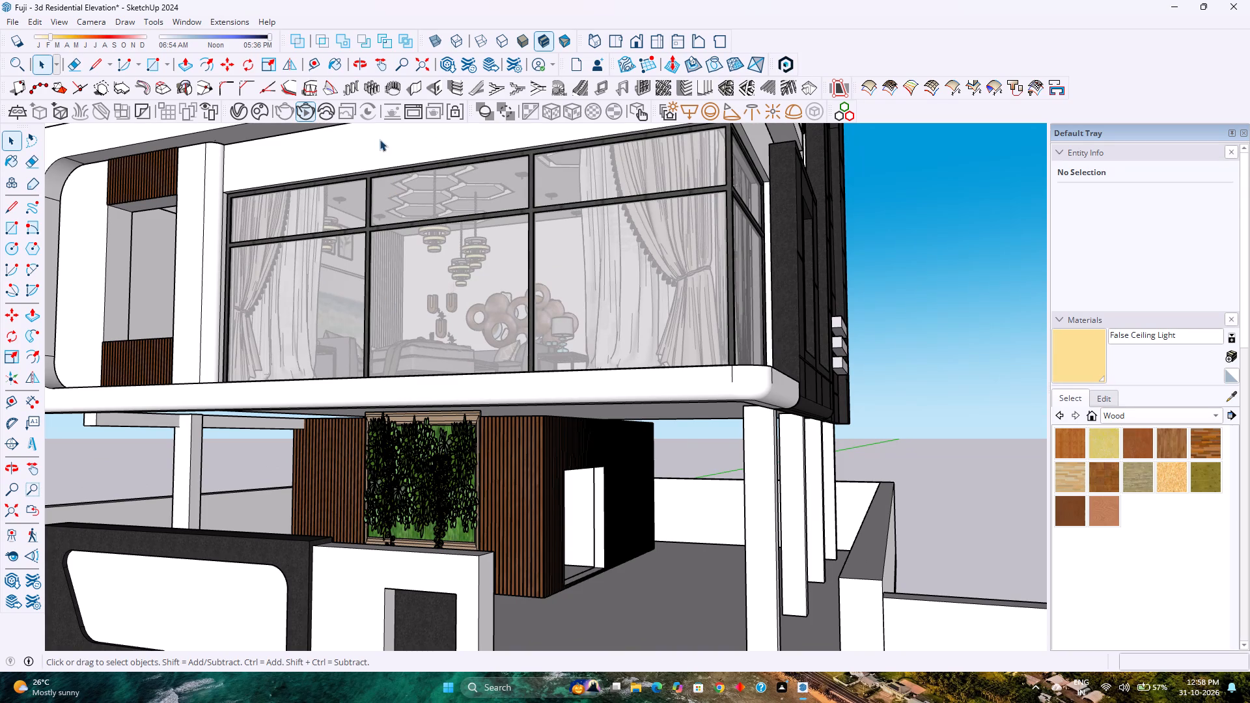
left_click(309, 109)
left_click(305, 115)
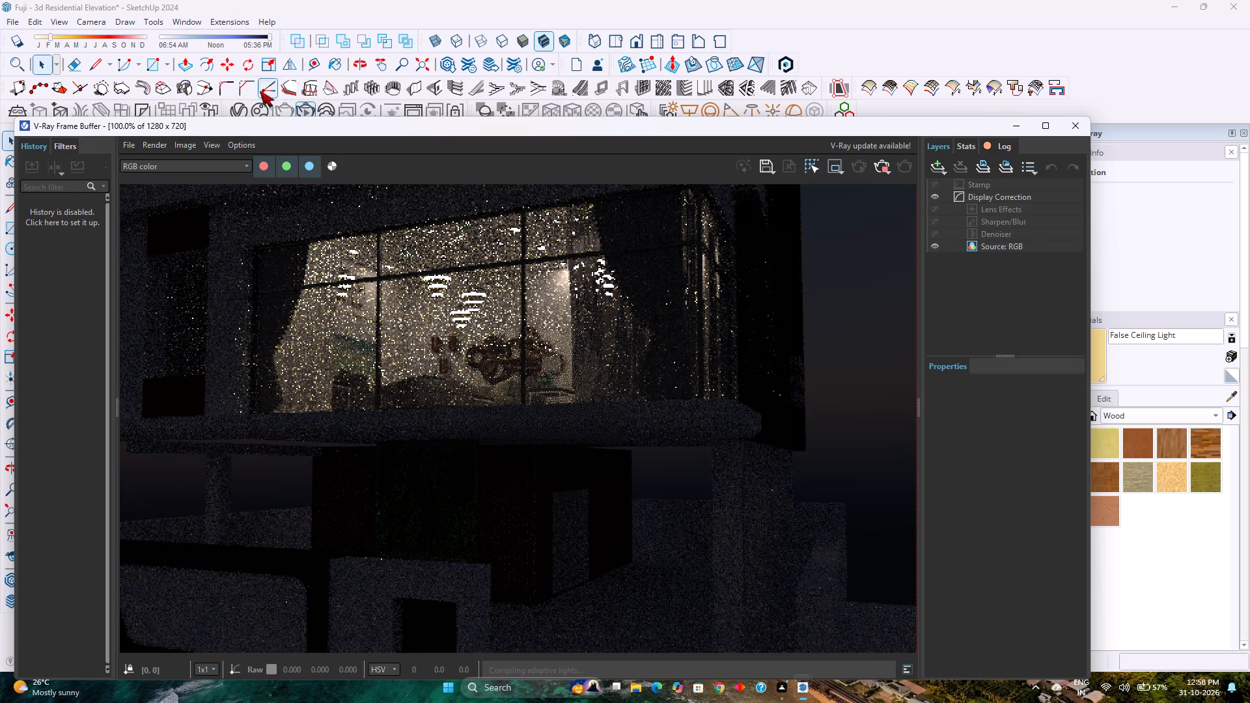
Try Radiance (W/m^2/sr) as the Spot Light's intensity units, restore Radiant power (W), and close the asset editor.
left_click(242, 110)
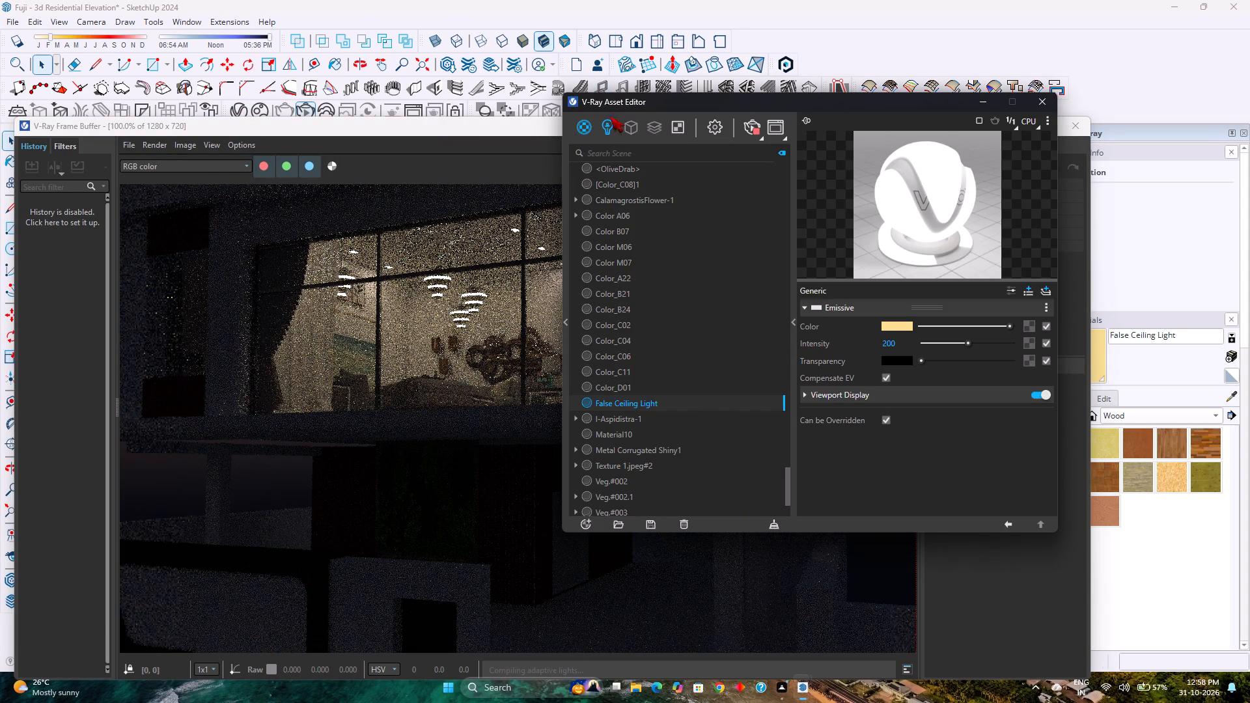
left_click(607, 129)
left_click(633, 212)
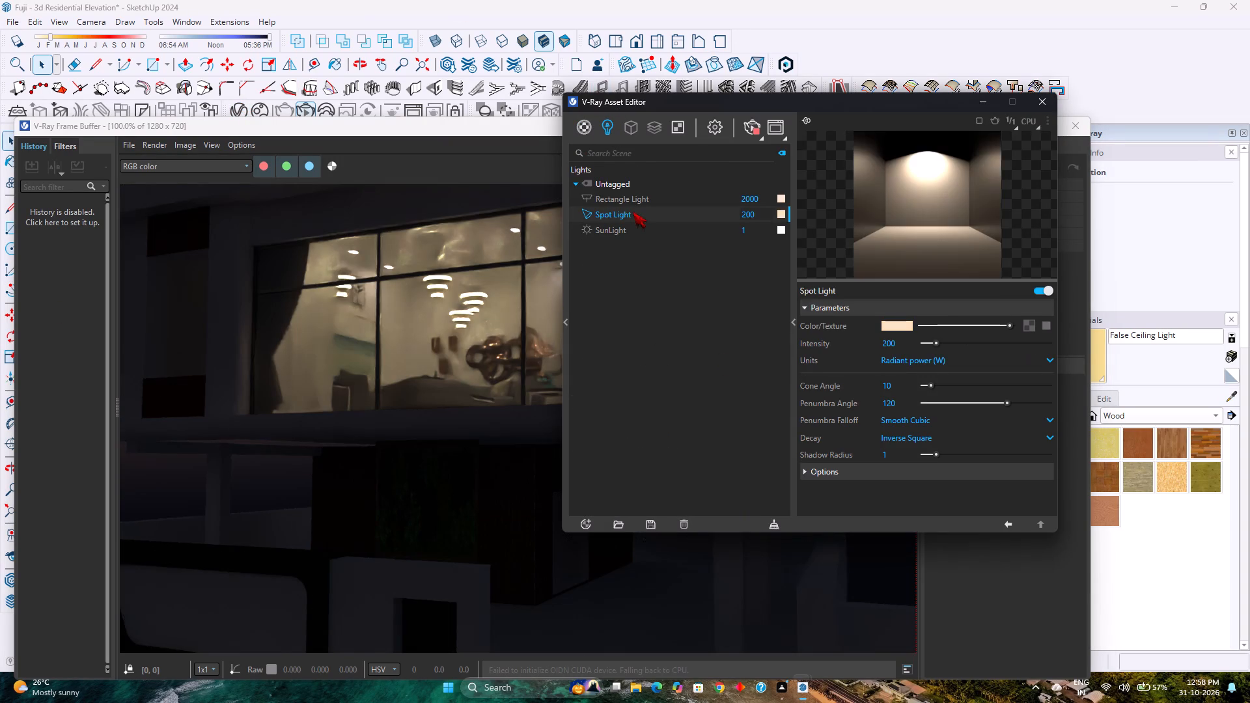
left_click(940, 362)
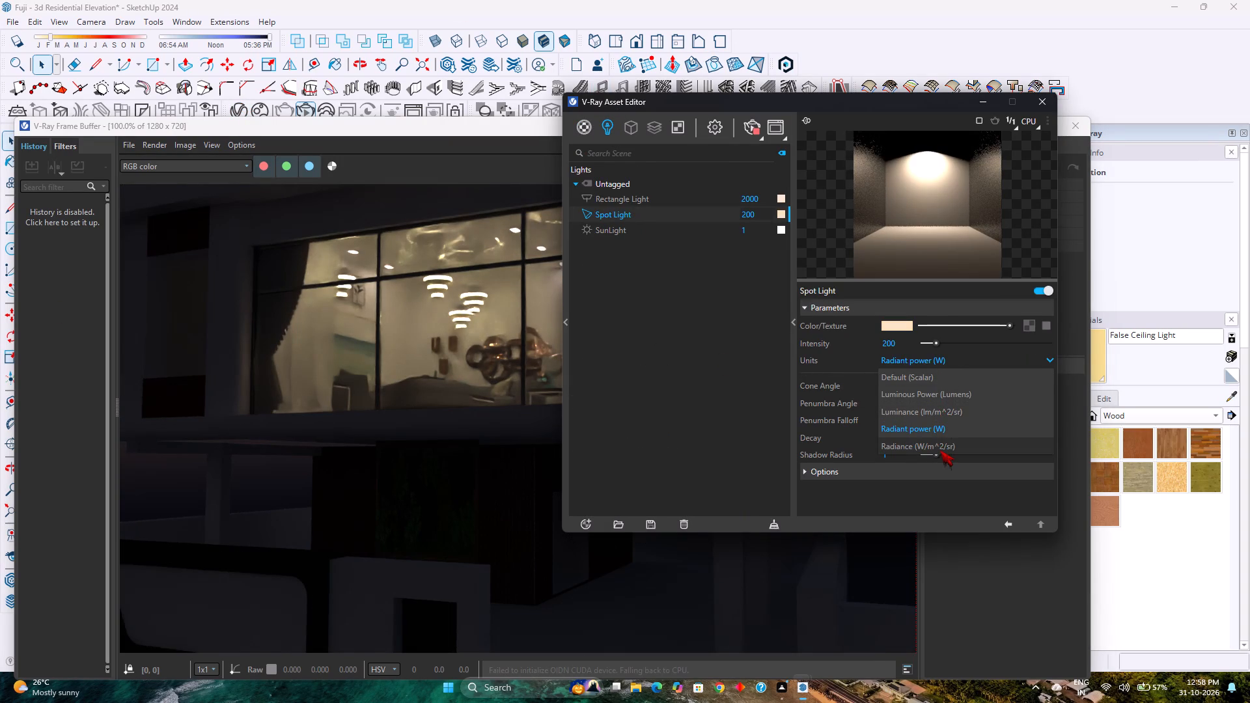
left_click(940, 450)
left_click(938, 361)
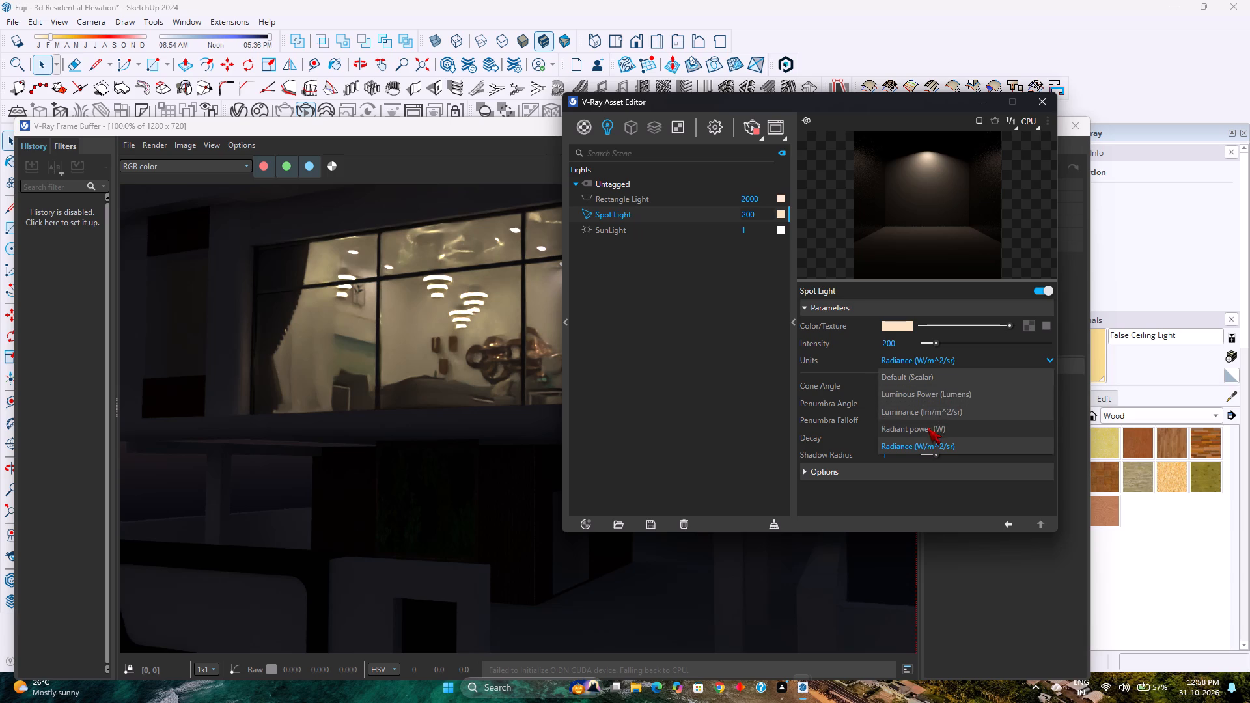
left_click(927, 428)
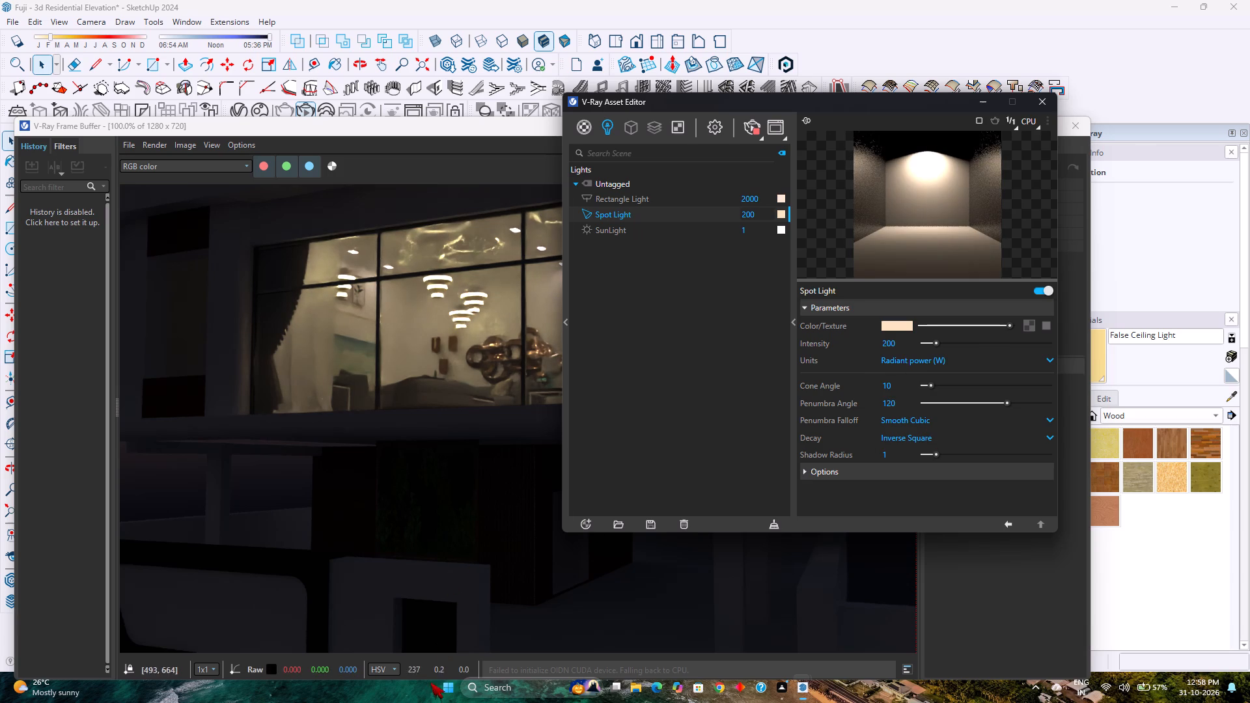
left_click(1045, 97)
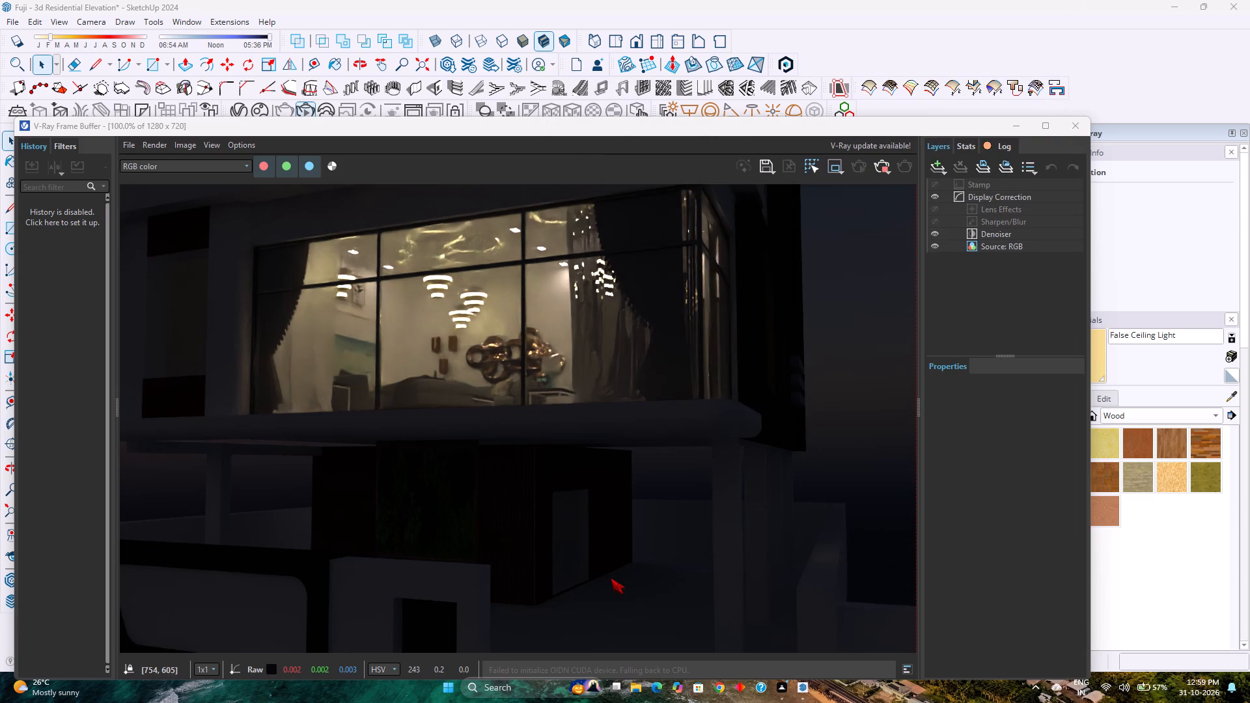
Check the whole rendered image at a reduced zoom and close the frame buffer.
key("Escape")
scroll(601, 546, "down", 4)
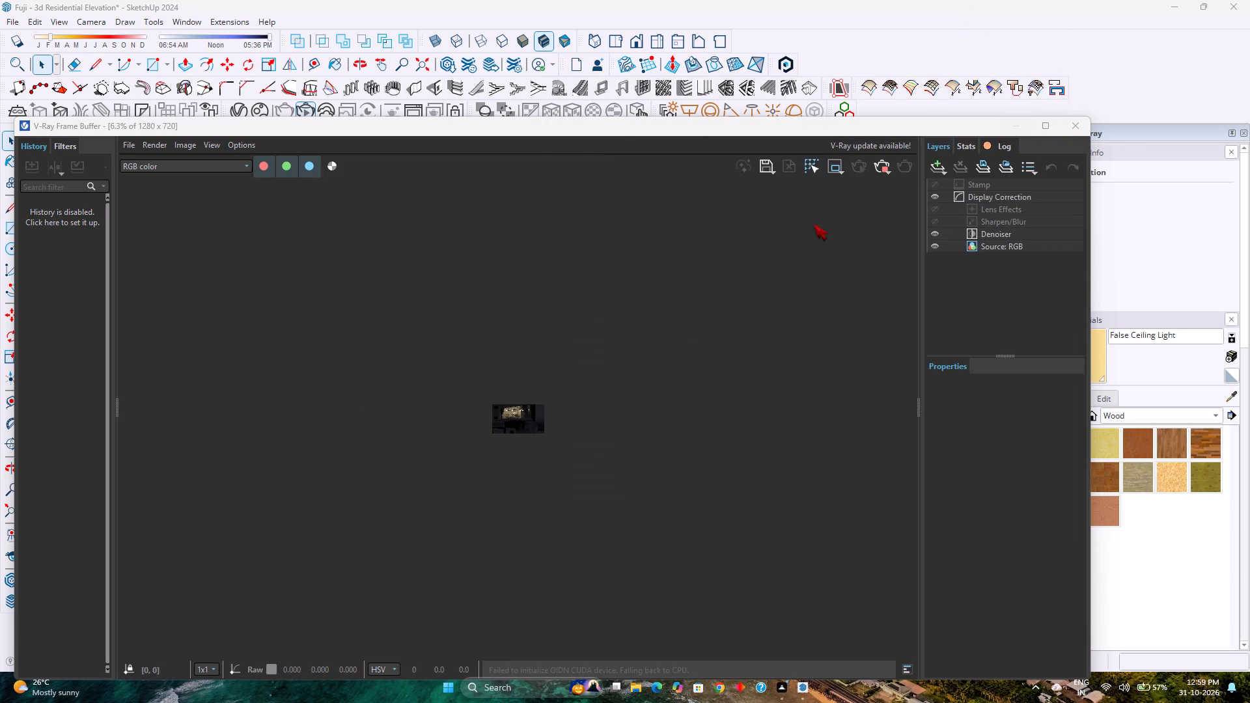
scroll(522, 471, "up", 5)
scroll(533, 461, "down", 2)
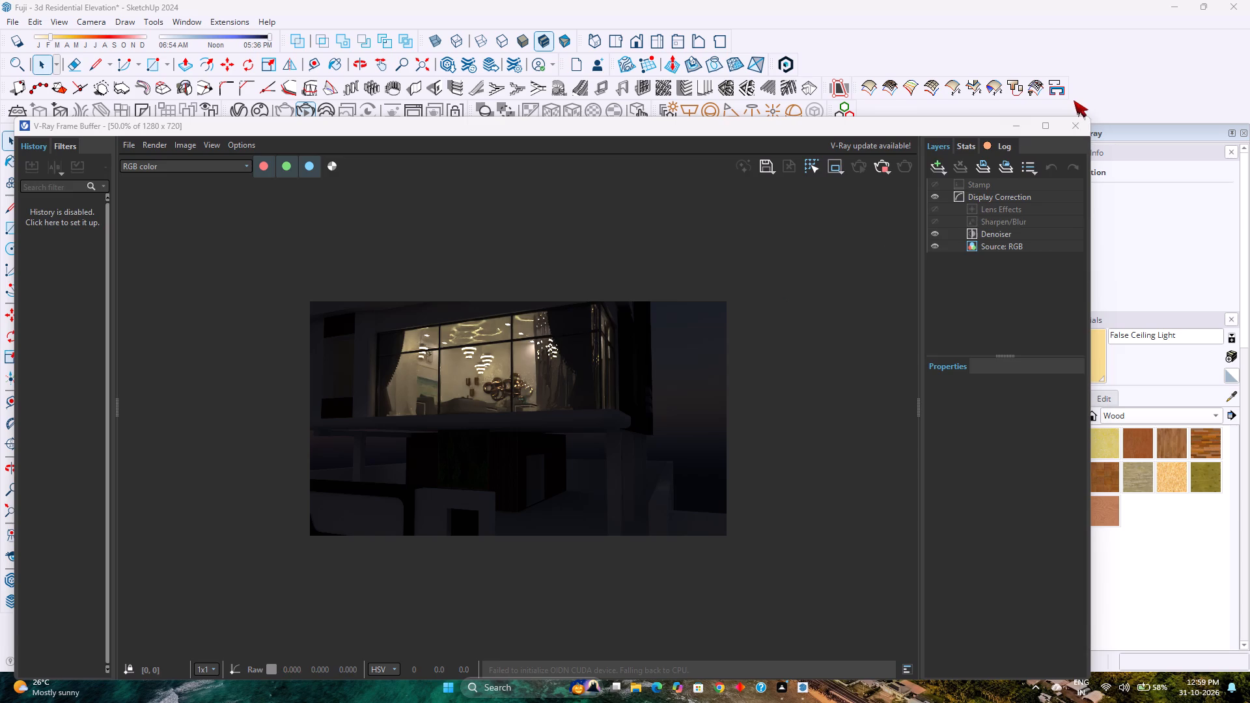
left_click(1081, 124)
key("Escape")
Open the ground-floor group under the overhang and select the slatted room inside it.
scroll(568, 444, "up", 2)
middle_click_drag(572, 443, 578, 419)
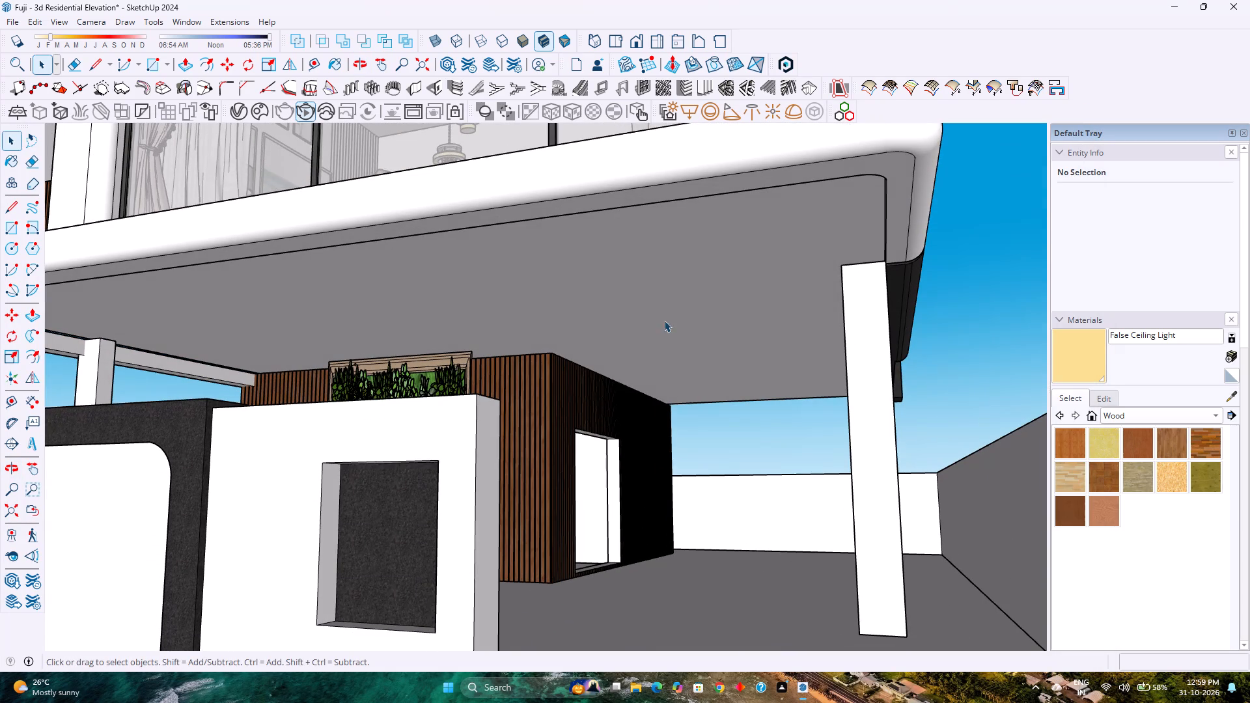
left_click(608, 407)
double_click(608, 407)
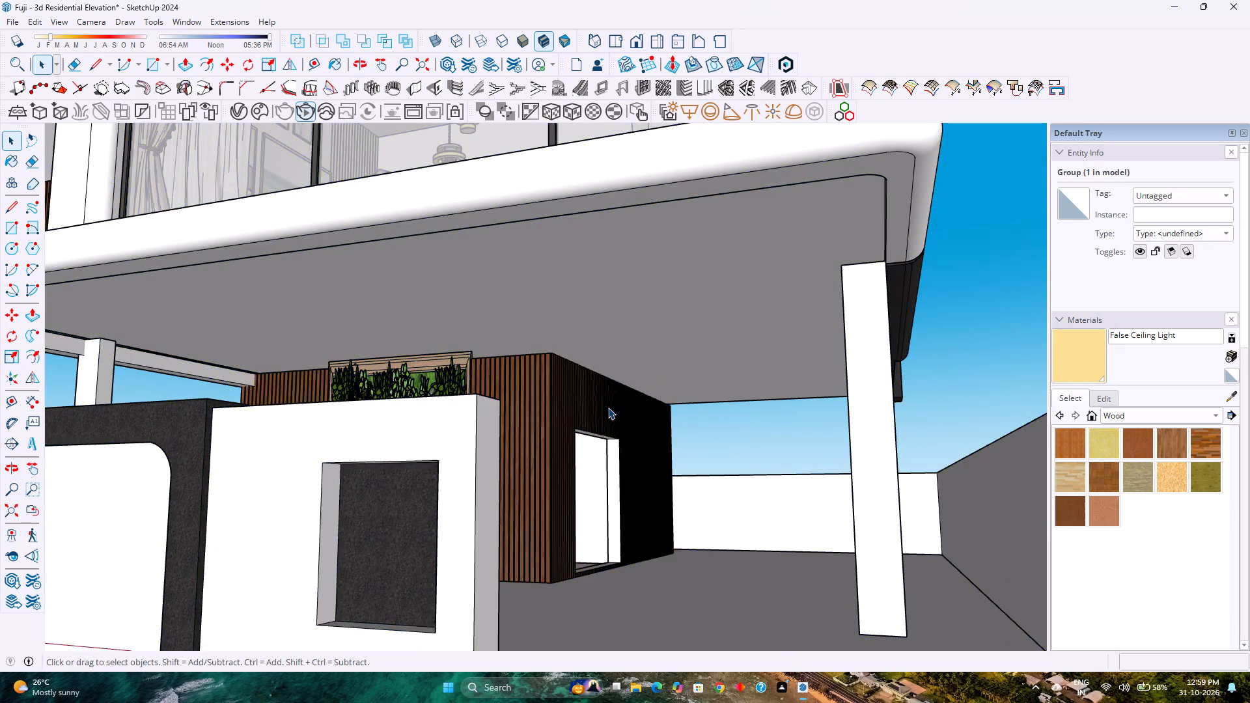
scroll(608, 407, "up", 2)
middle_click(608, 409)
middle_click_drag(608, 411, 608, 435)
scroll(609, 428, "down", 4)
middle_click_drag(585, 456, 568, 424)
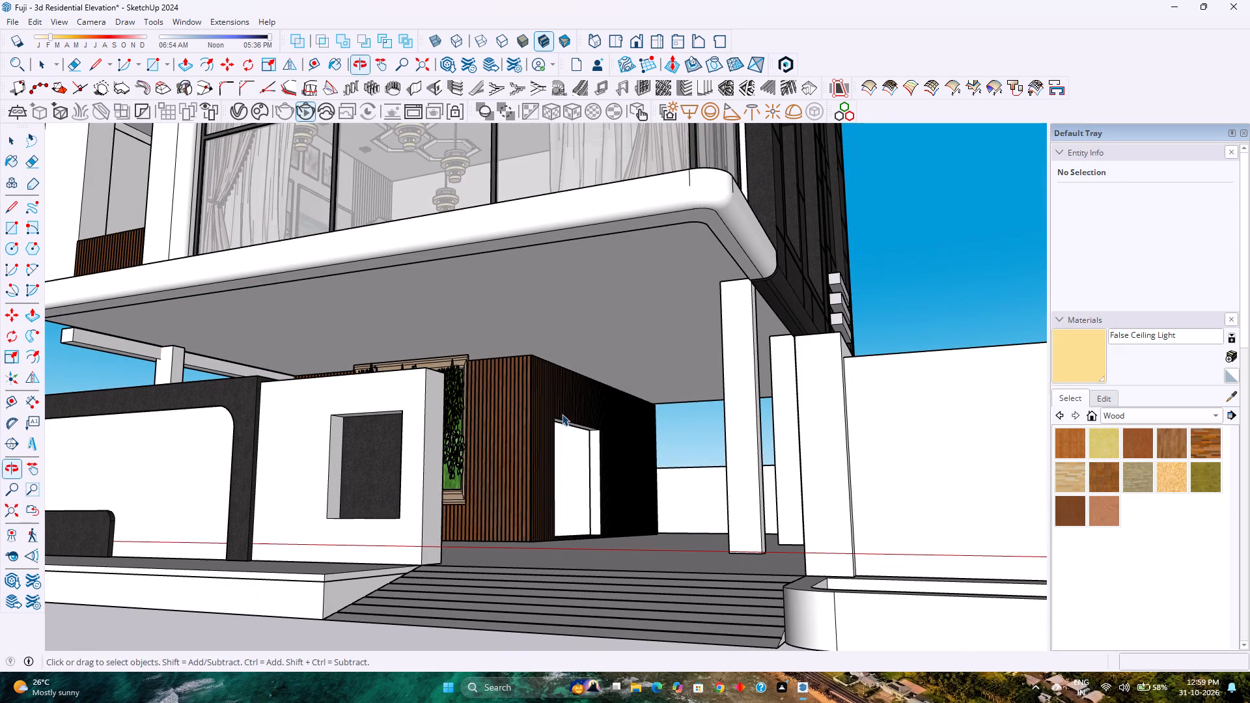
left_click(558, 407)
double_click(558, 407)
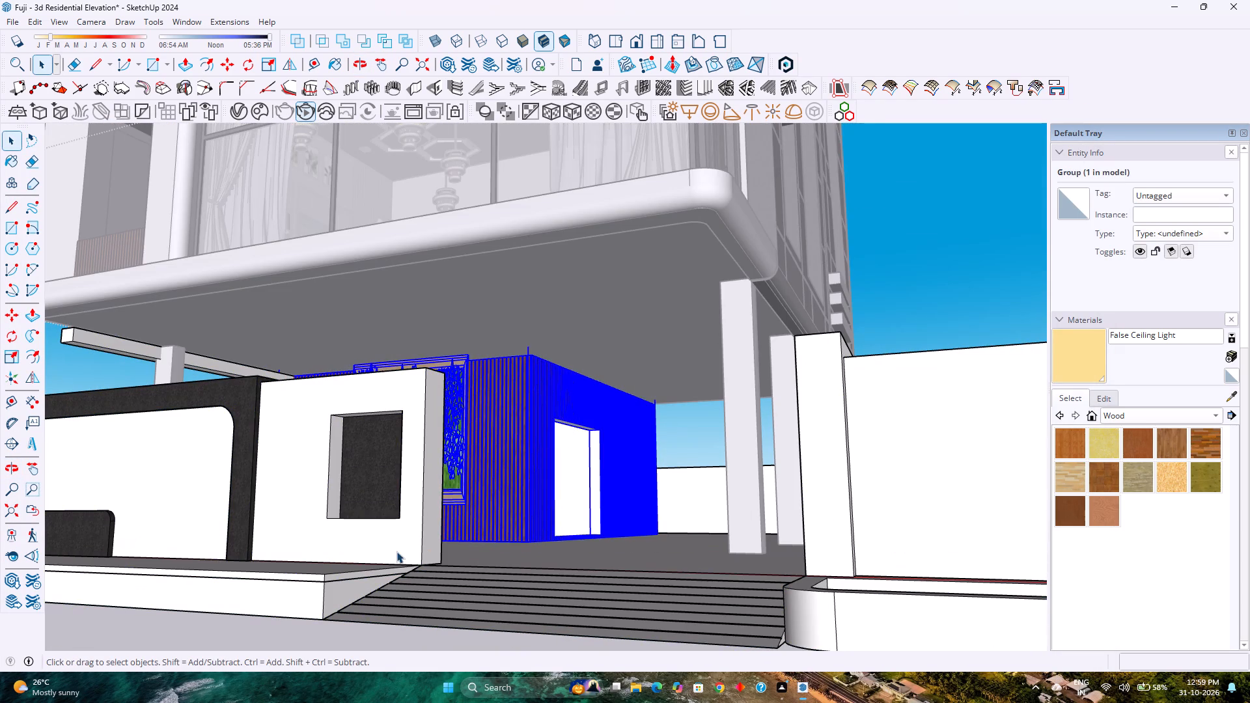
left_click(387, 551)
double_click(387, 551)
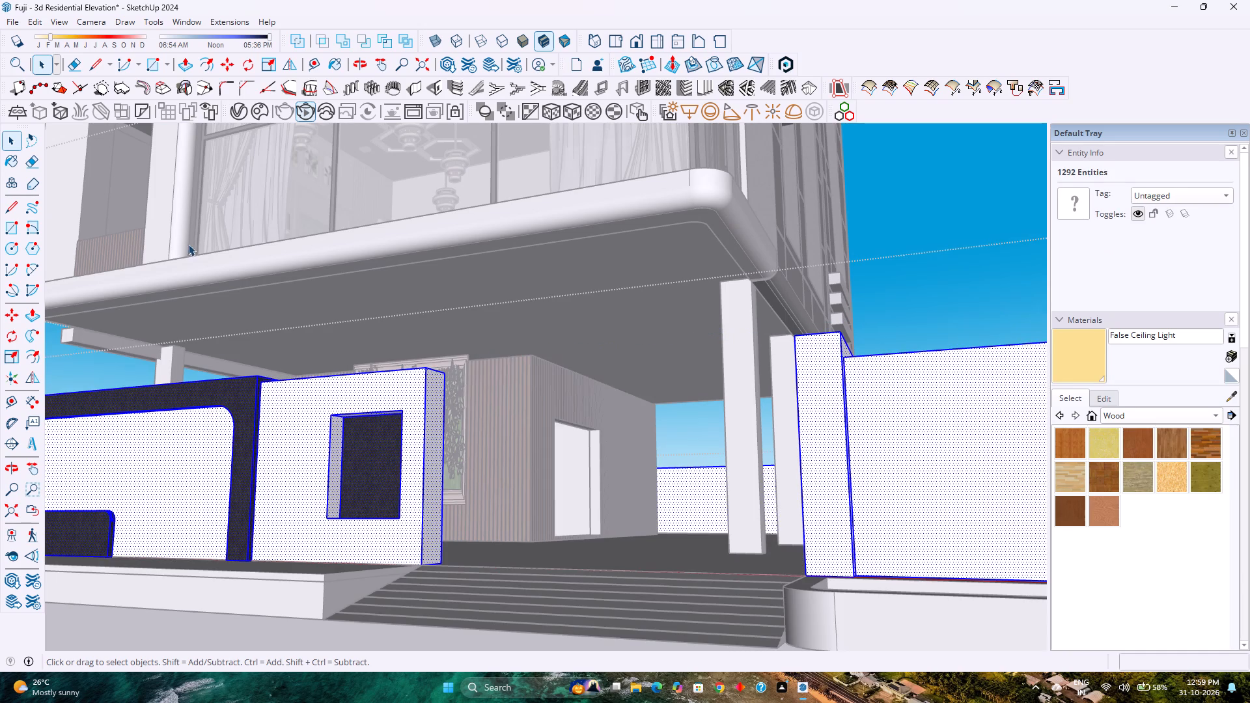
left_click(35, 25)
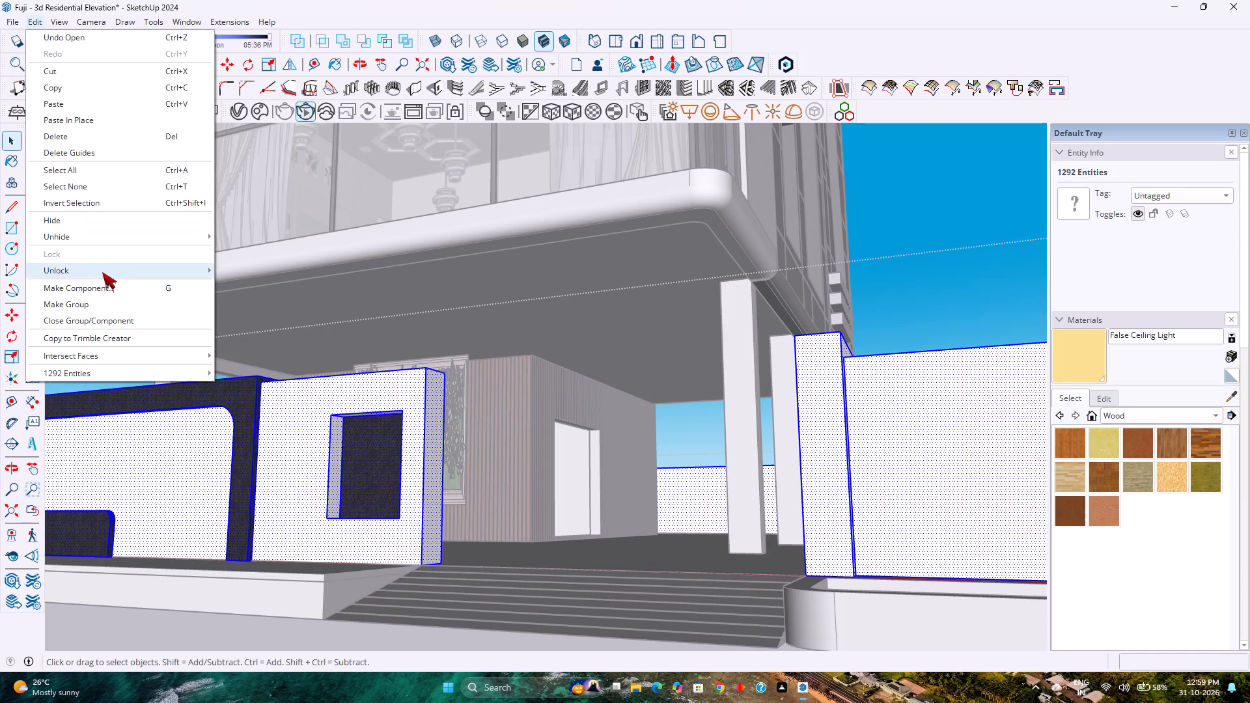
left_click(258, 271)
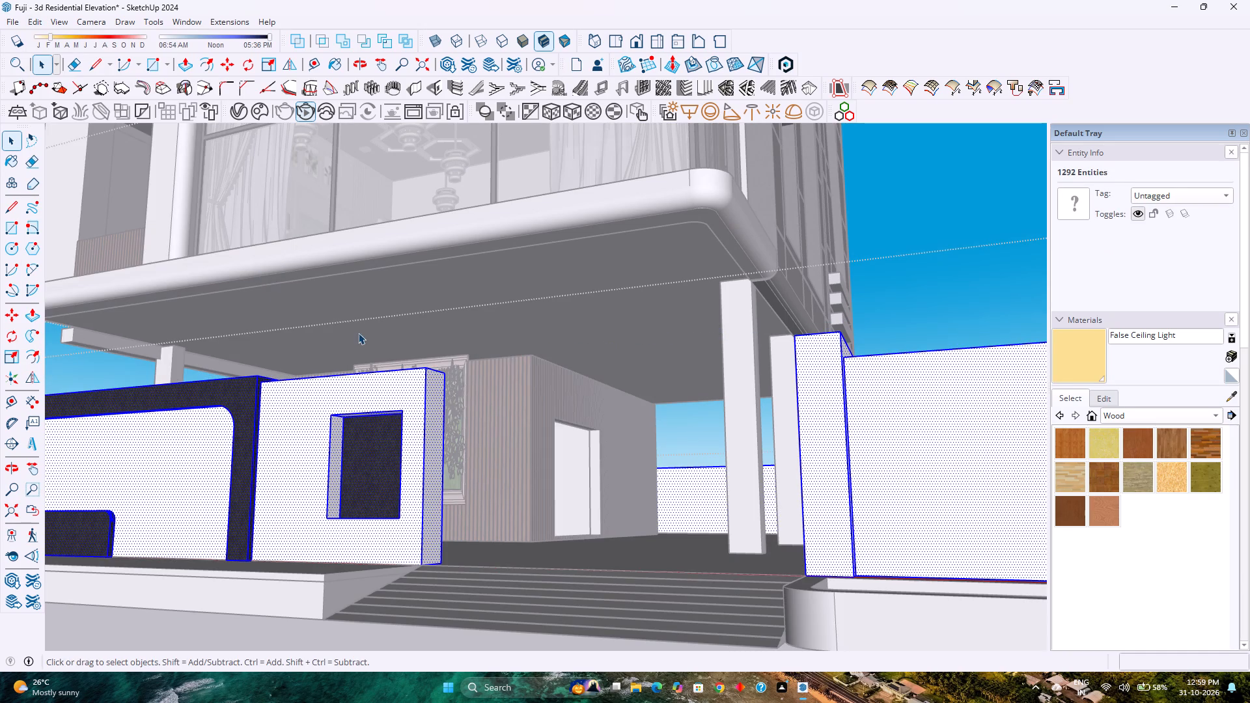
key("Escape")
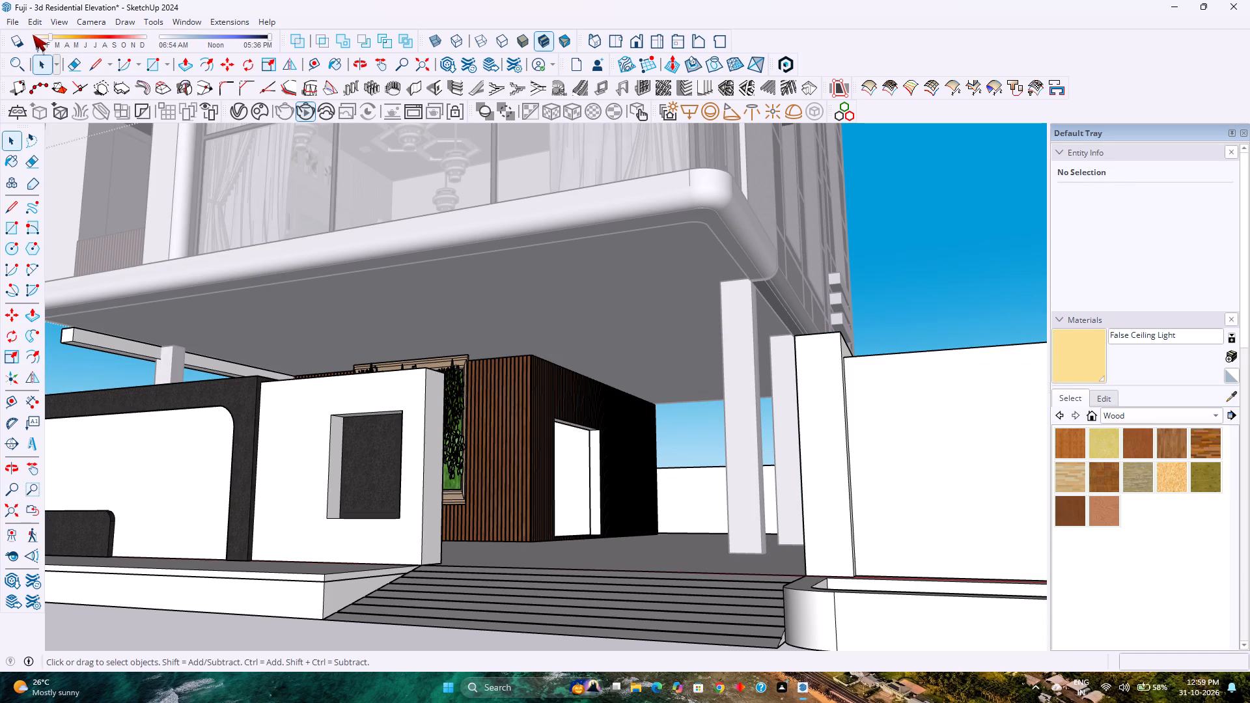
Unhide all hidden objects while editing the ground-floor group.
left_click(33, 23)
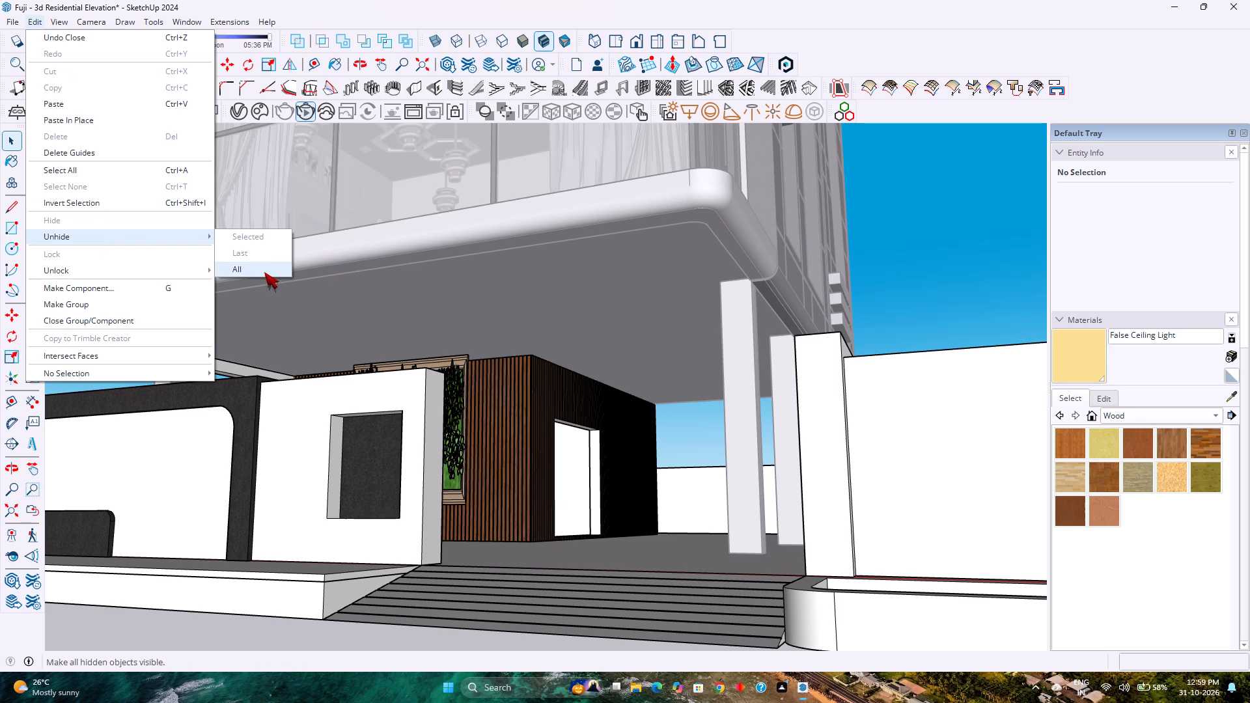
left_click(257, 272)
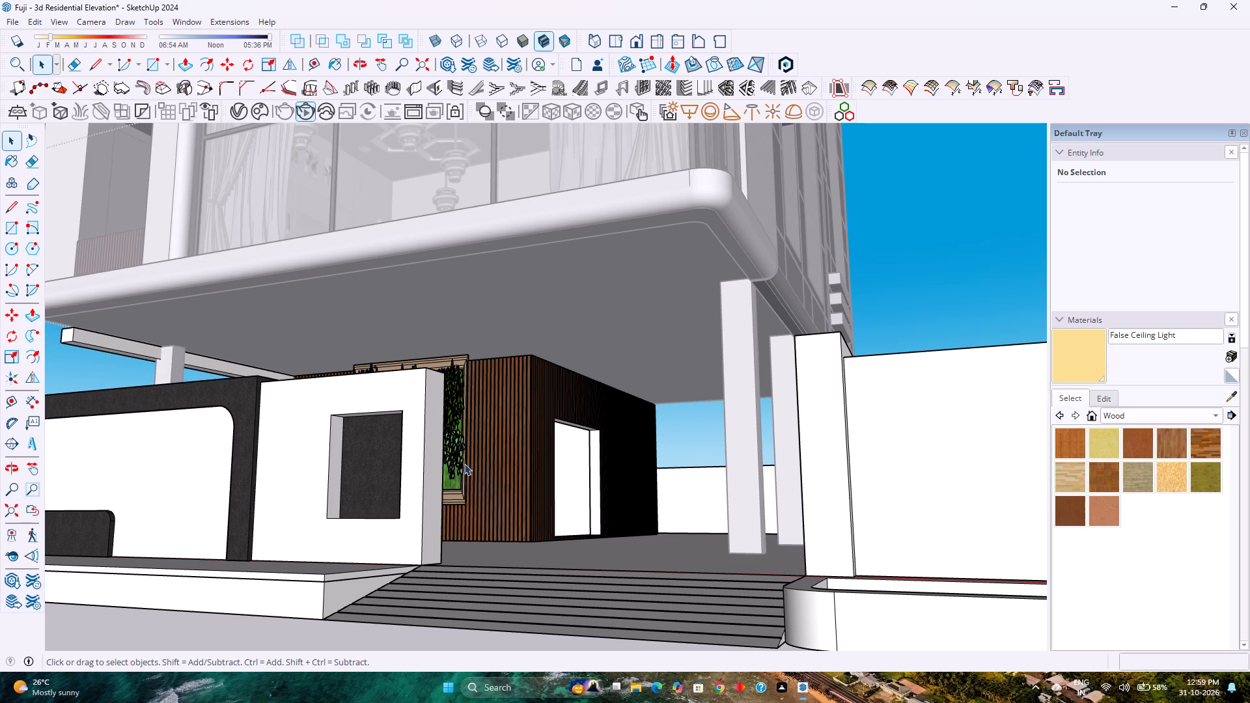
Open the slatted room's group under the overhang, unhide all hidden objects inside it, and leave the nested groups.
double_click(538, 430)
scroll(538, 430, "up", 3)
scroll(538, 430, "down", 1)
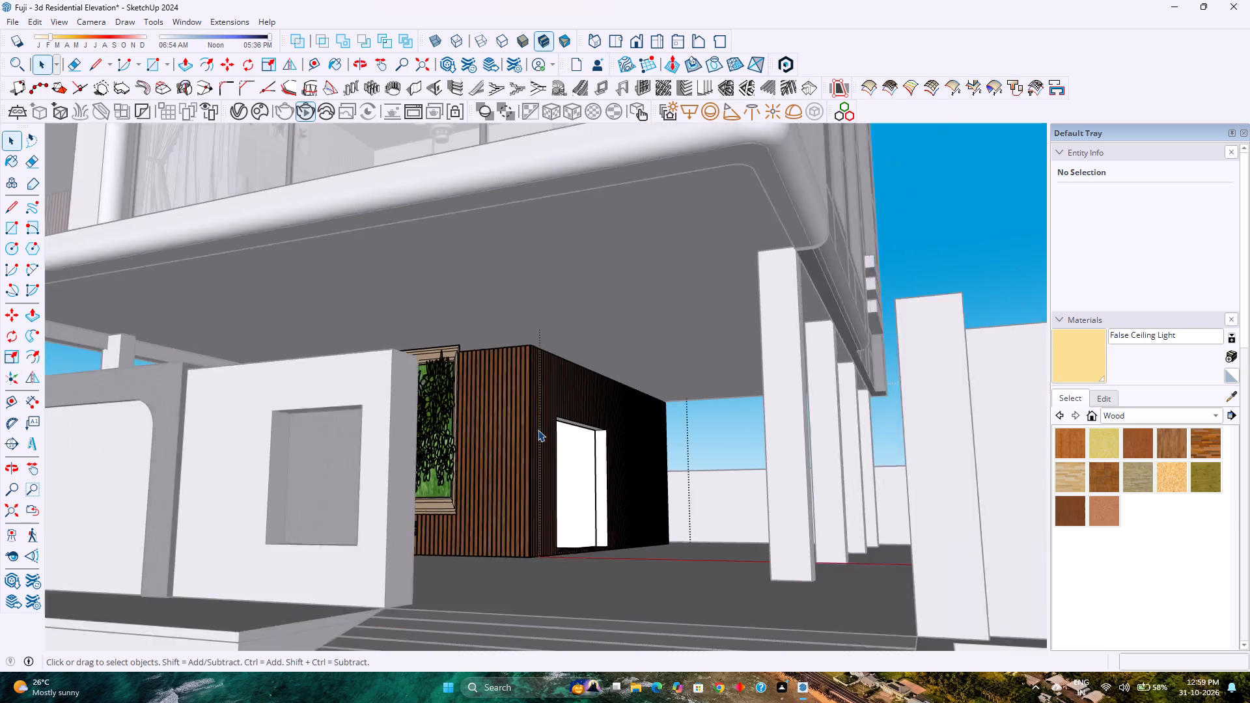
scroll(538, 430, "down", 2)
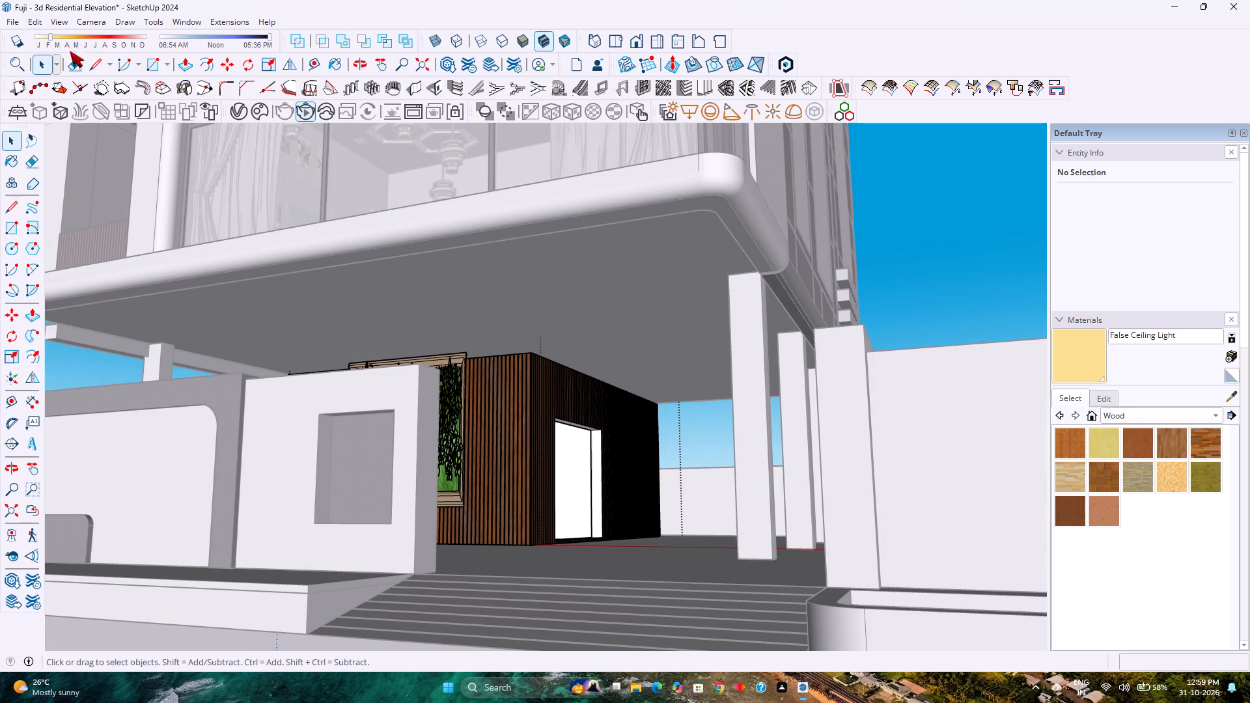
left_click(29, 21)
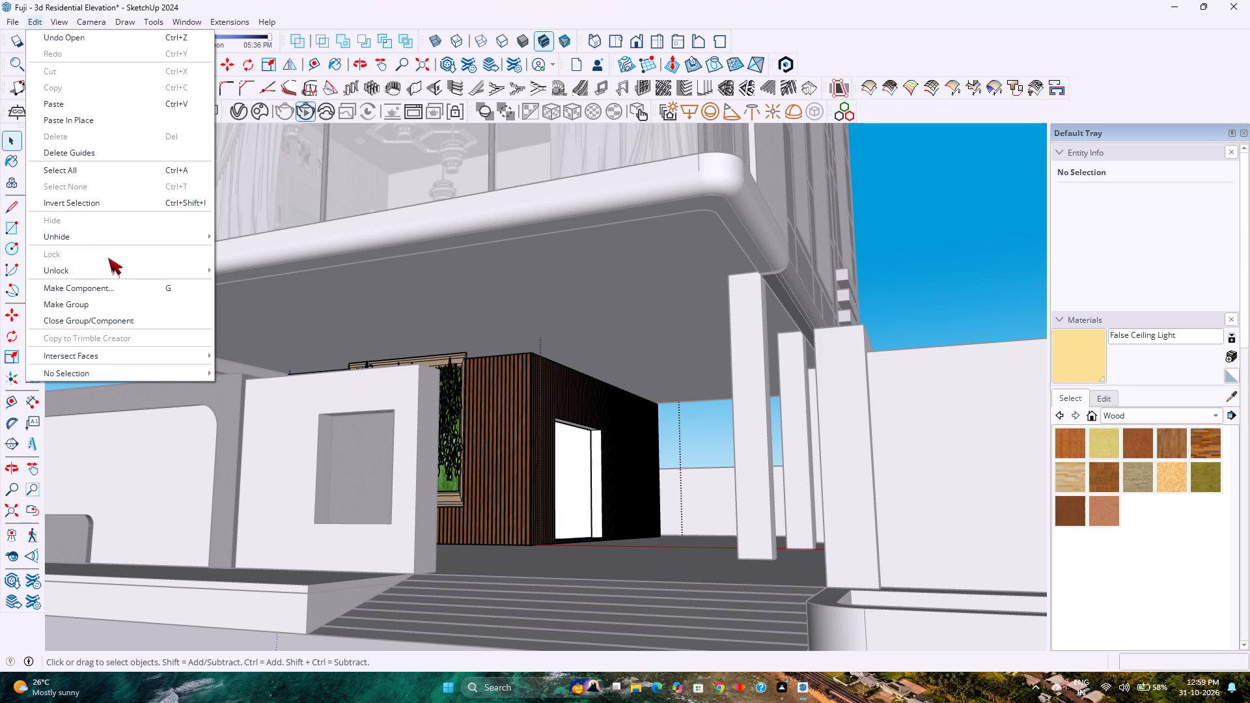
left_click(256, 263)
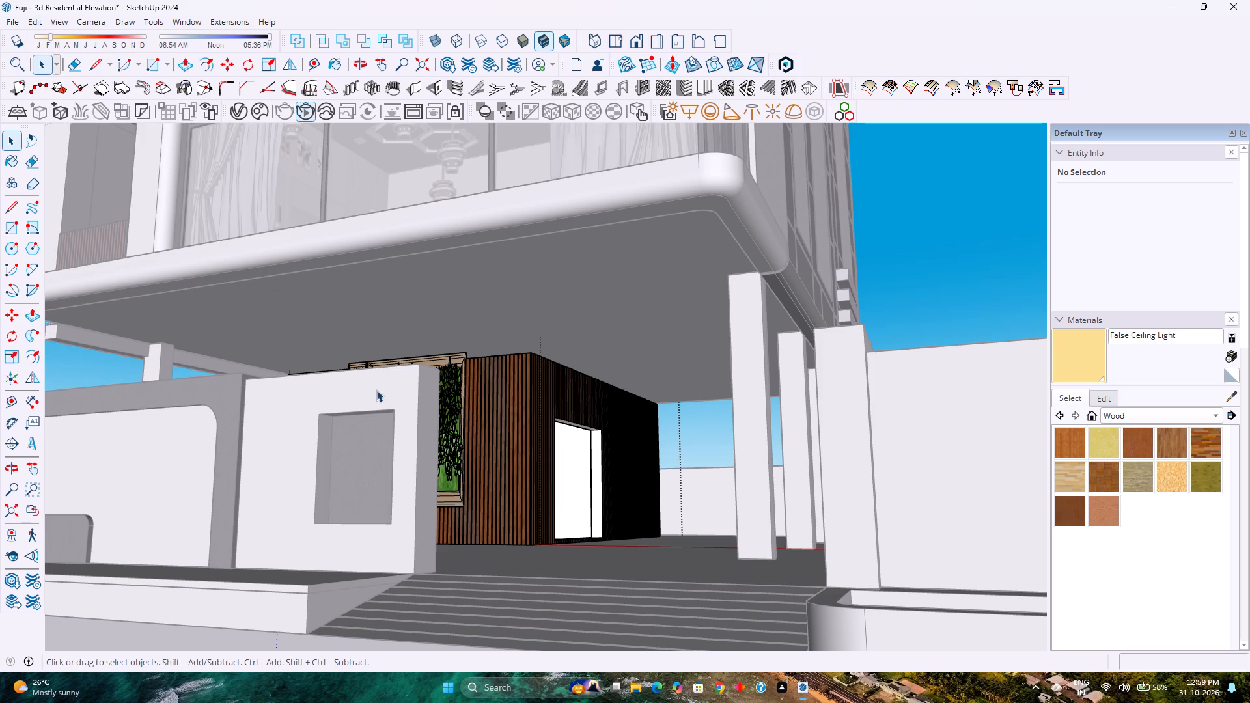
key("Escape")
scroll(449, 421, "down", 7)
key("Escape")
Unhide all hidden objects at the model's top level, outside any group.
scroll(449, 421, "down", 1)
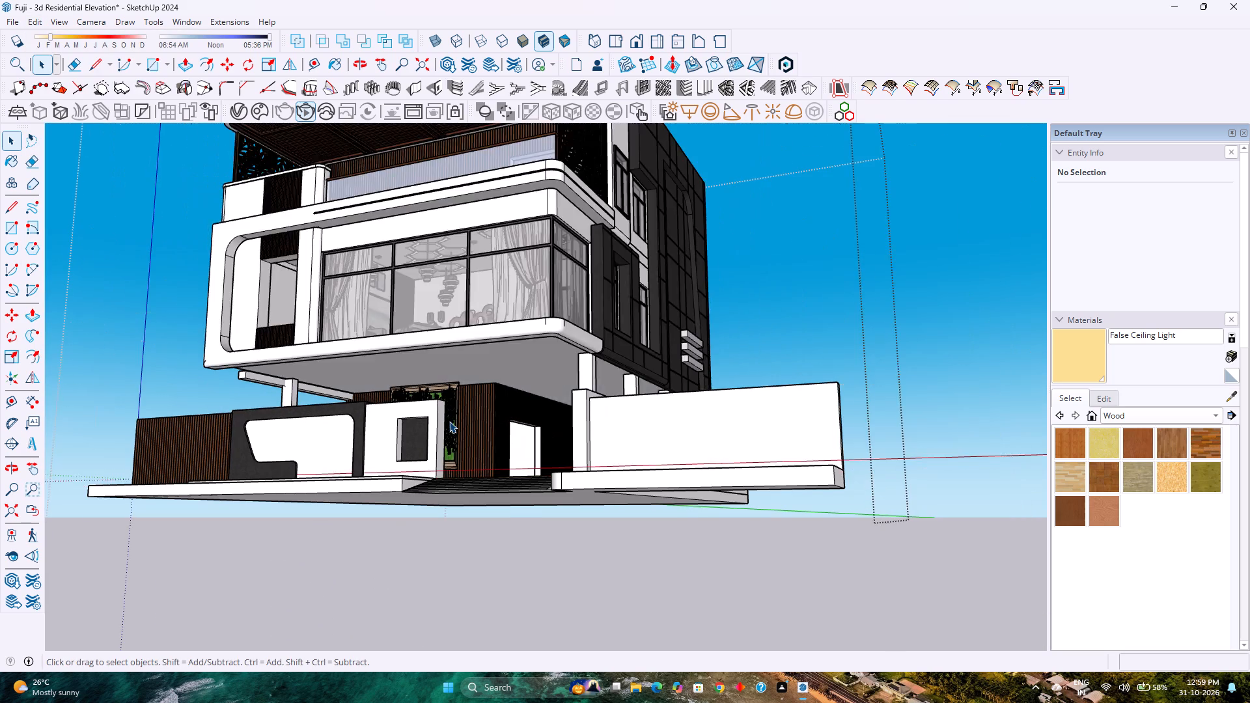
middle_click_drag(449, 421, 457, 467)
left_click(36, 20)
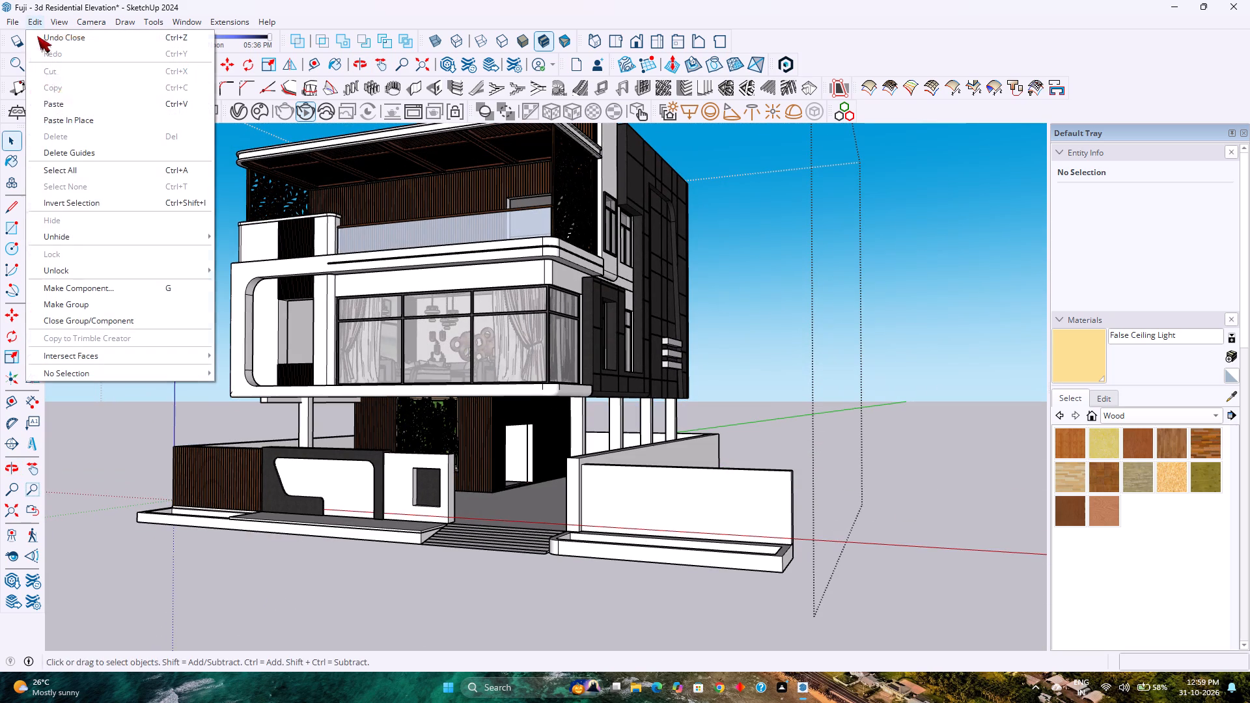
left_click(273, 272)
Frame the front corner of the house with its ground floor and upper storeys, and start a V-Ray render.
scroll(488, 430, "up", 2)
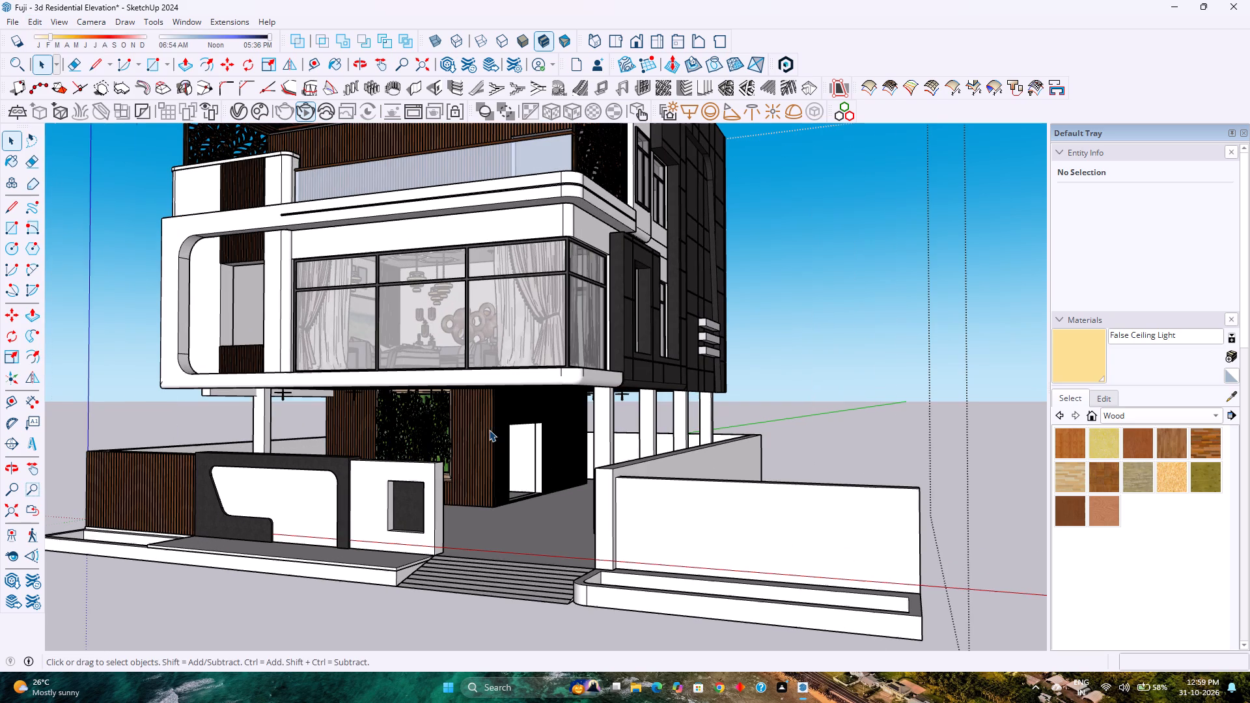
middle_click_drag(474, 420, 476, 430, "shift")
middle_click_drag(476, 430, 511, 558, "shift")
middle_click(507, 540)
middle_click_drag(504, 539, 495, 526)
middle_click_drag(494, 522, 480, 469)
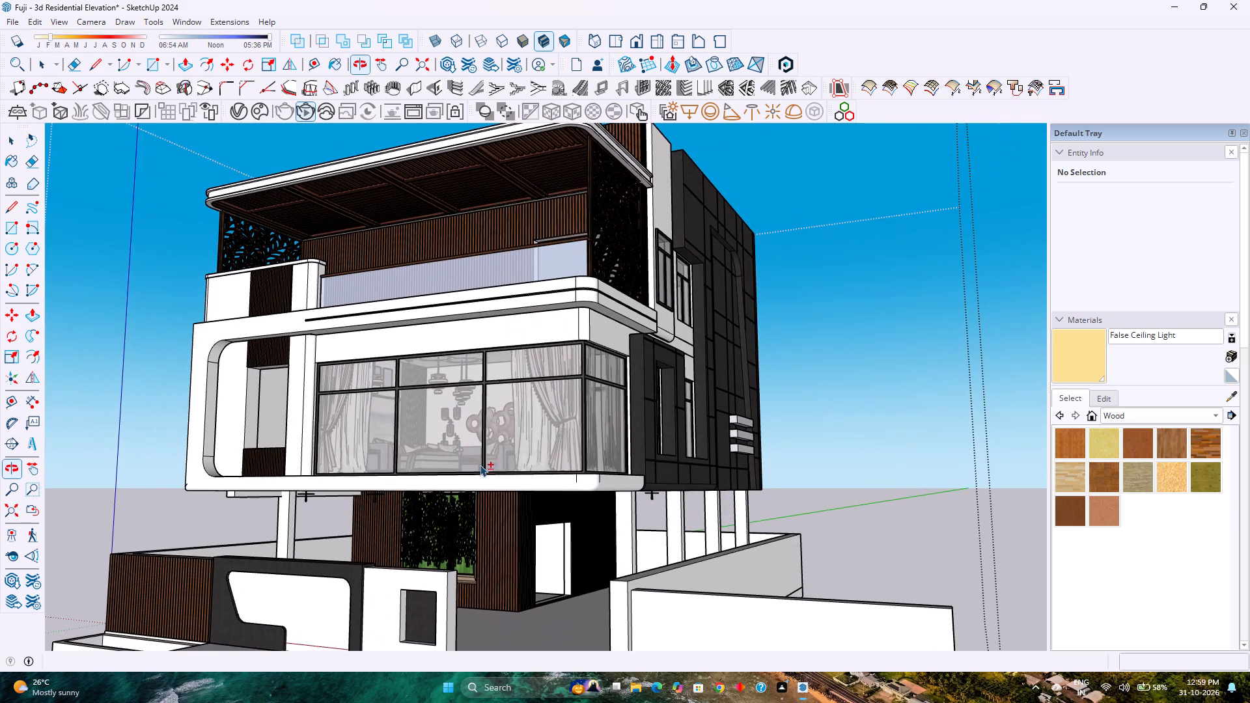
scroll(484, 447, "up", 1)
scroll(484, 447, "down", 1)
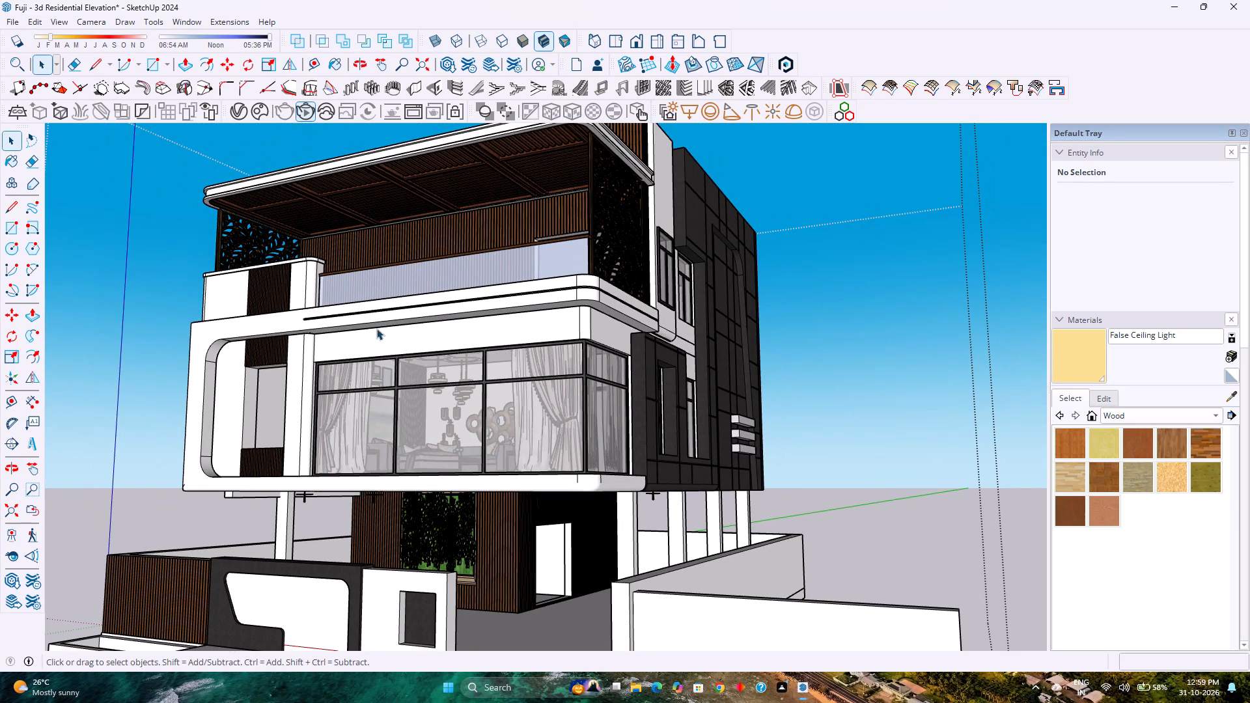
left_click(307, 118)
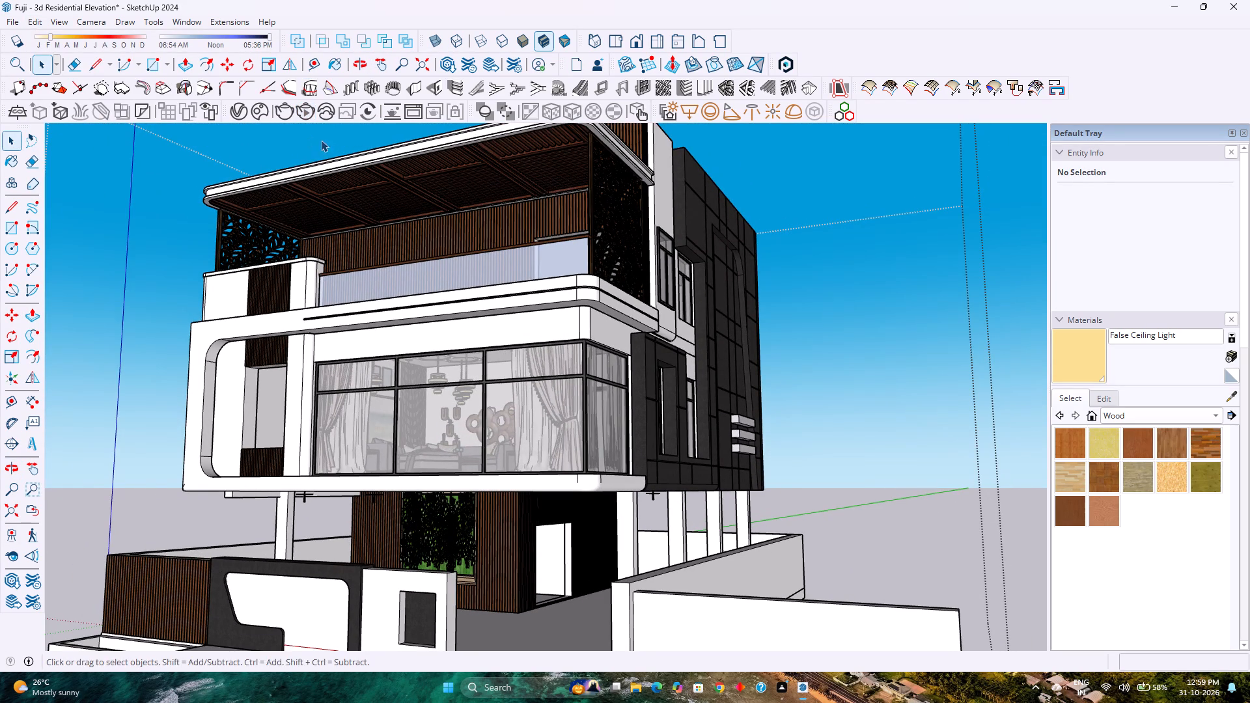
left_click(303, 112)
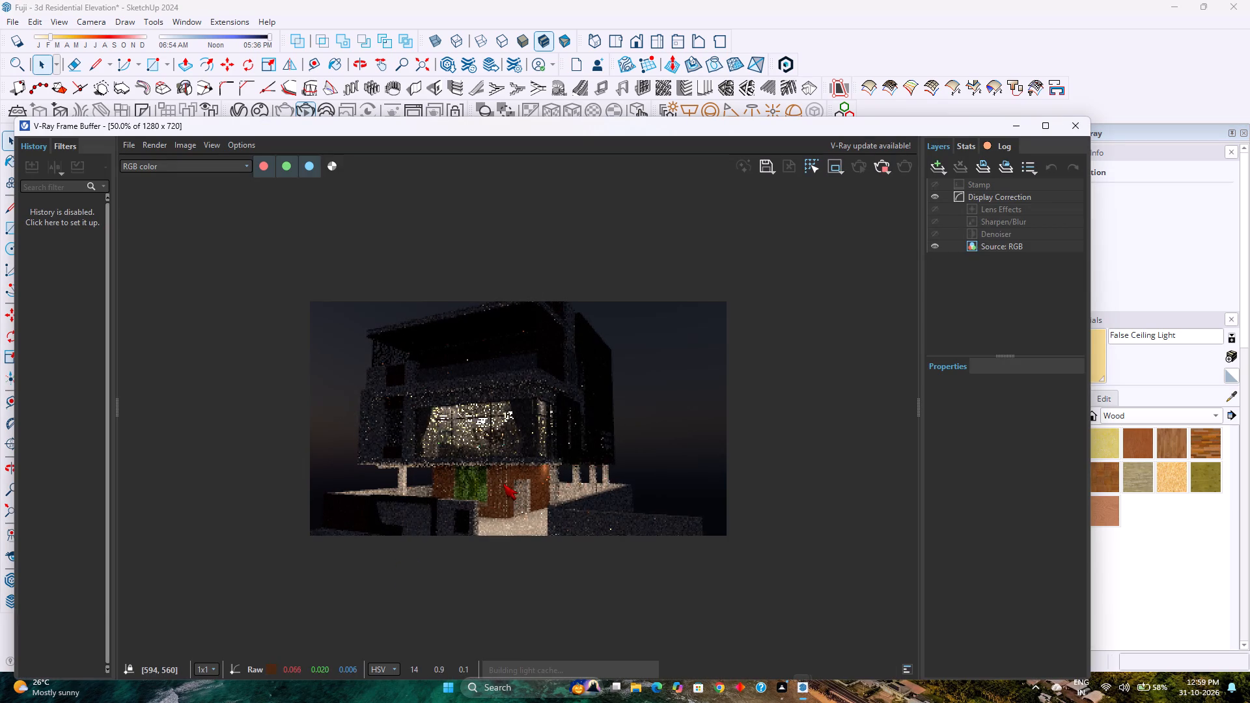
Examine the lit ground floor, plant wall and interior in the rendered image, and close the frame buffer.
scroll(523, 418, "up", 1)
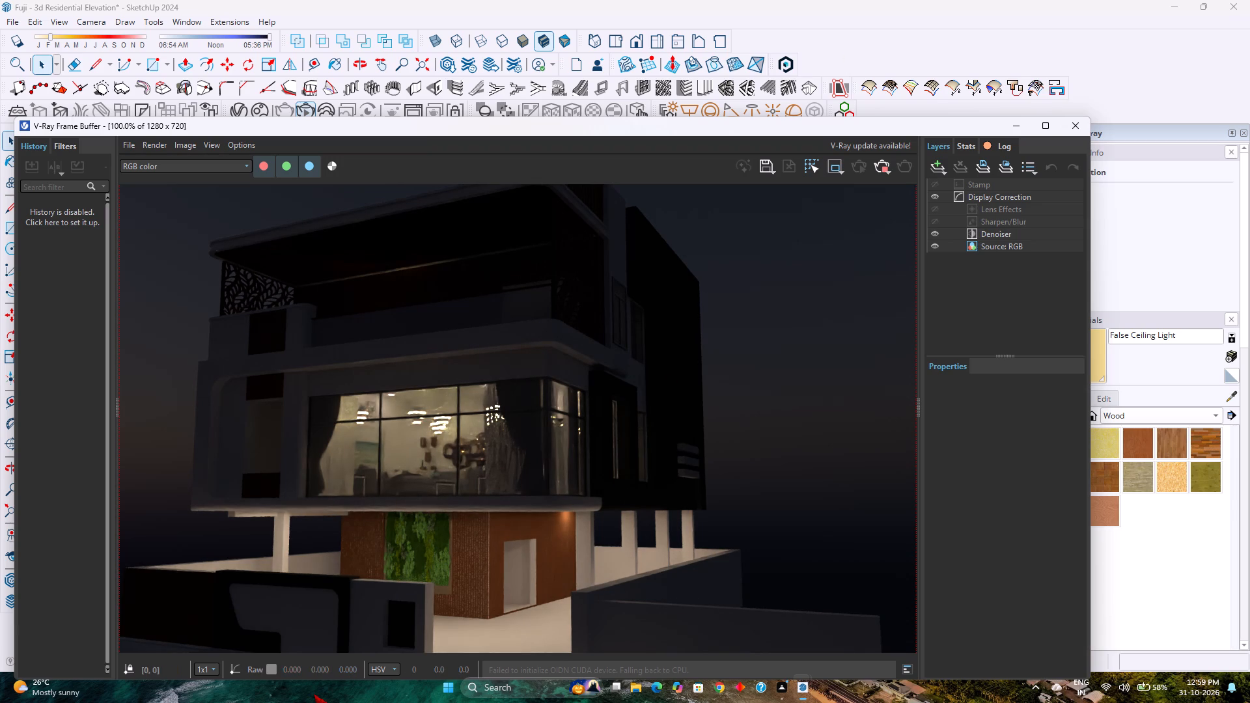
scroll(544, 560, "up", 3)
scroll(523, 533, "down", 2)
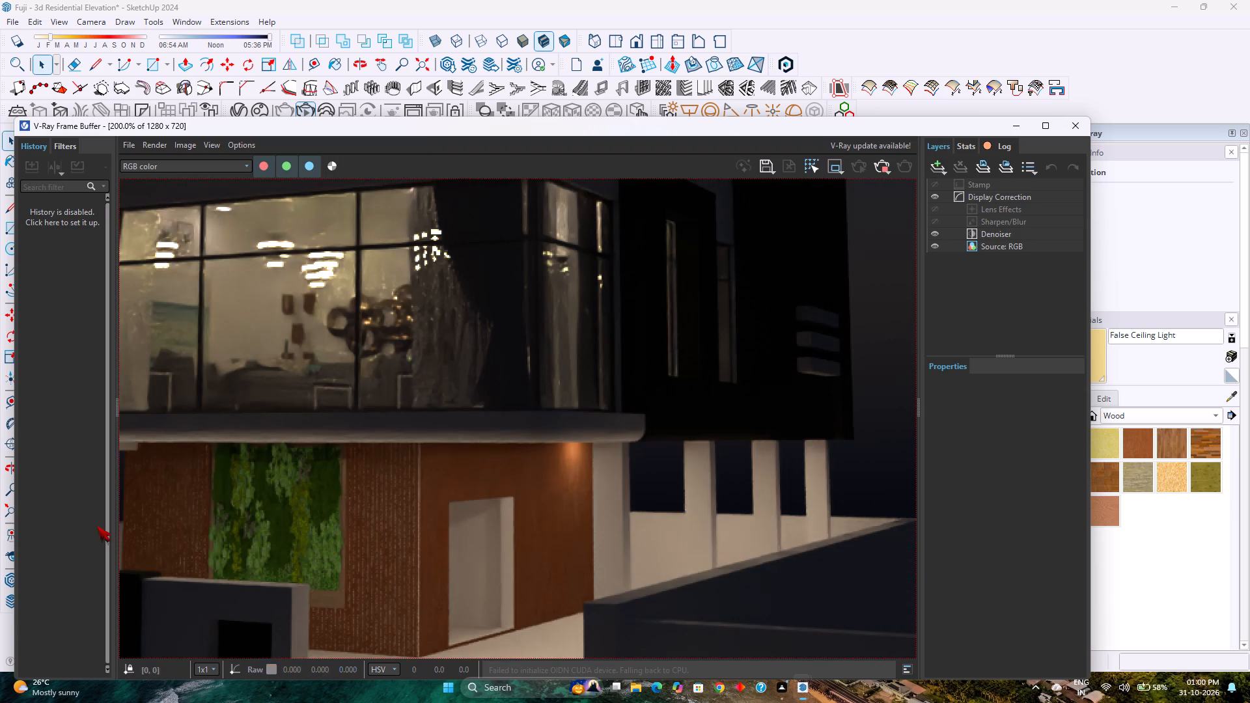
scroll(289, 530, "down", 1)
scroll(376, 592, "up", 1)
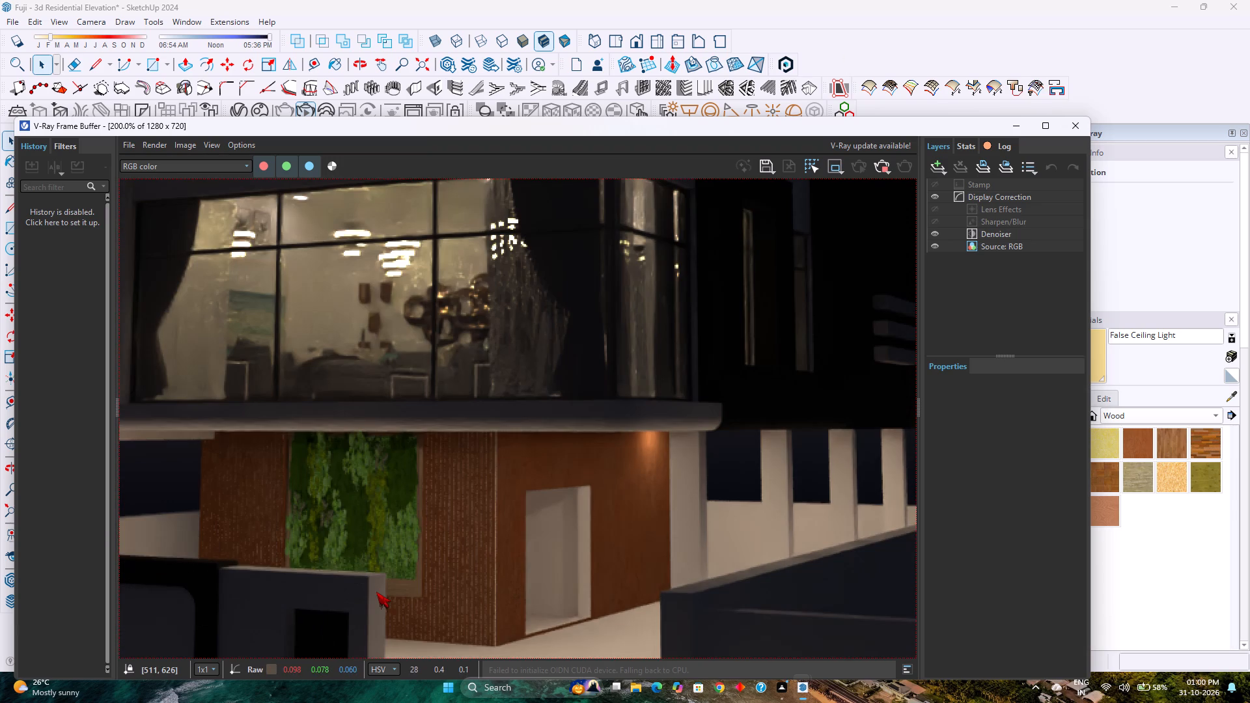
scroll(428, 570, "down", 1)
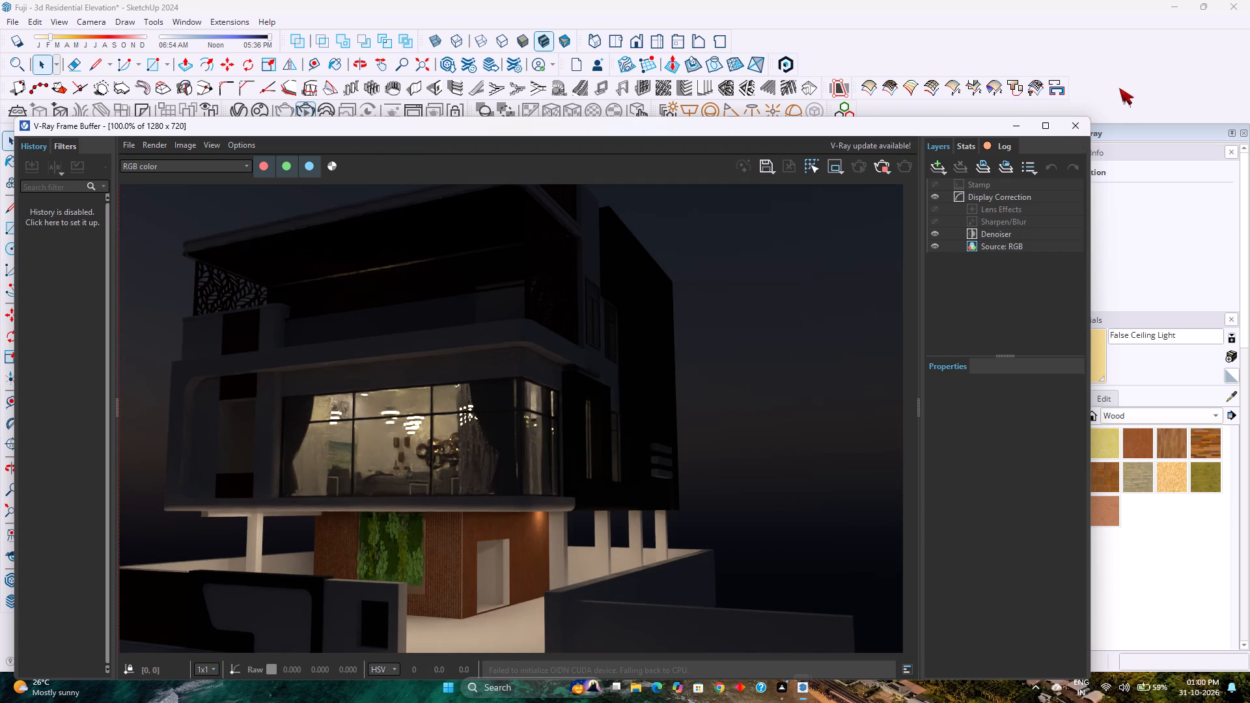
left_click(1083, 139)
left_click(1081, 131)
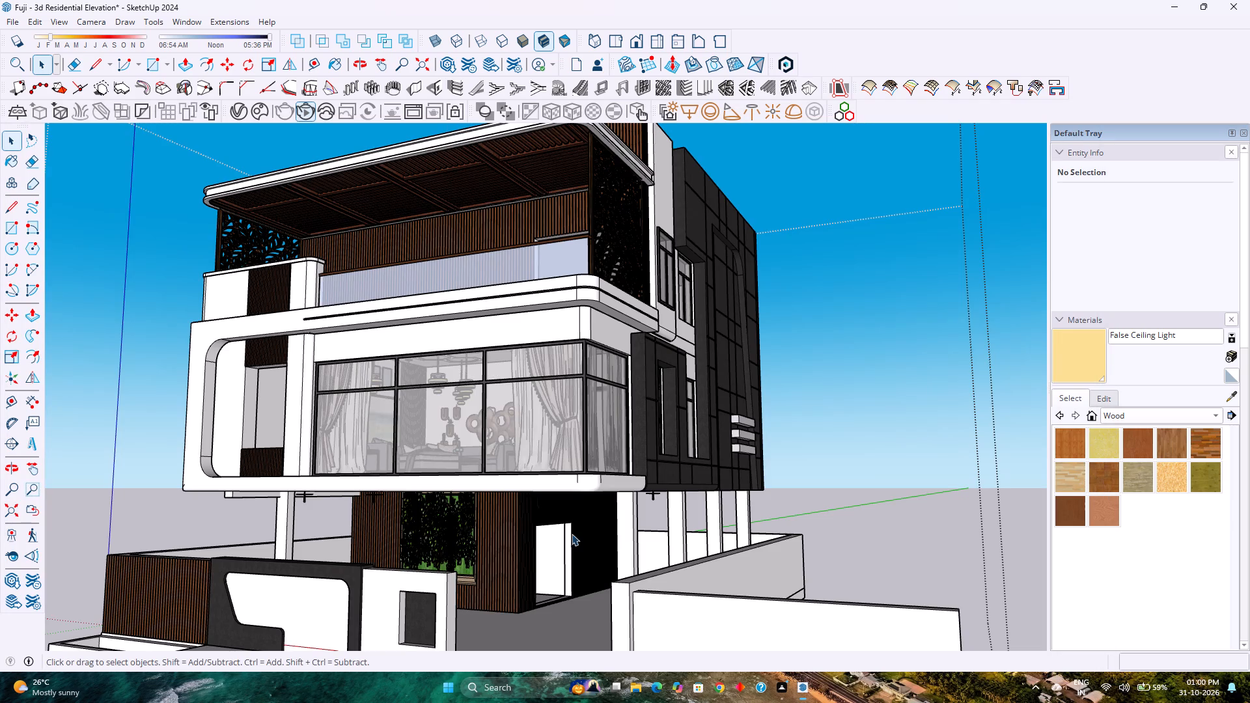
Open the slatted room's group and delete the framed plant-wall component from the opening in its front wall.
double_click(501, 534)
scroll(501, 534, "up", 3)
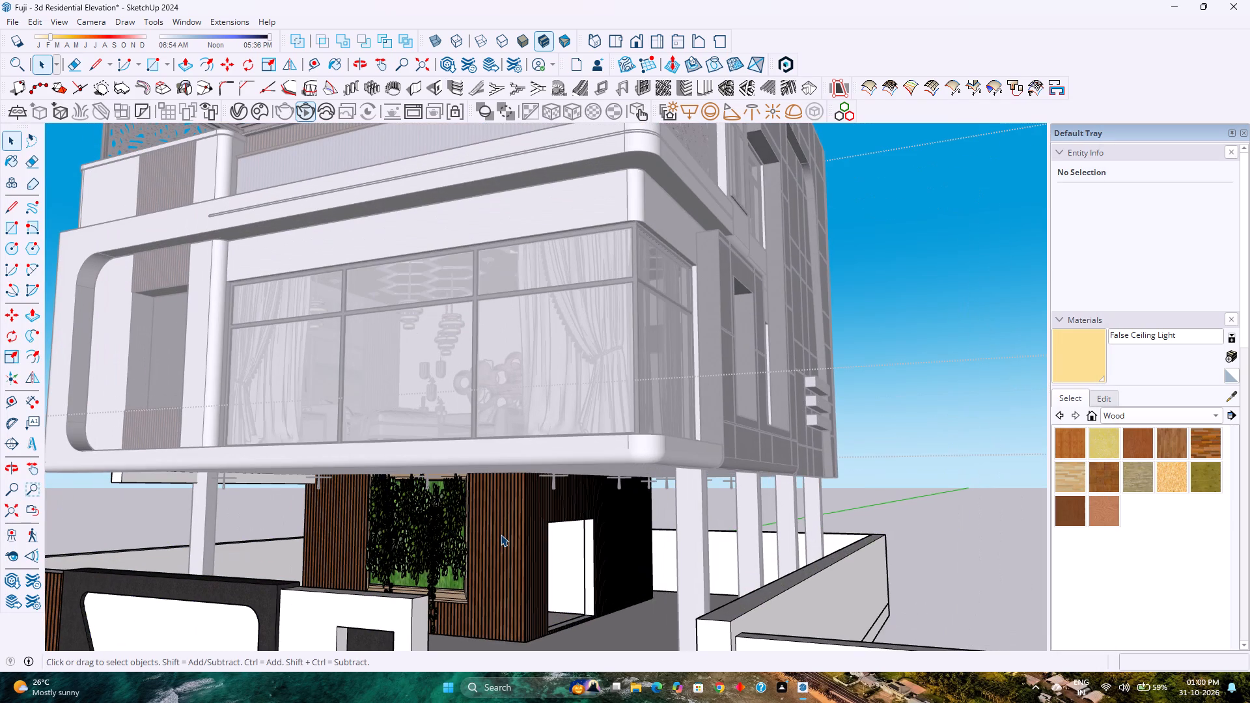
double_click(501, 534)
left_click(501, 534)
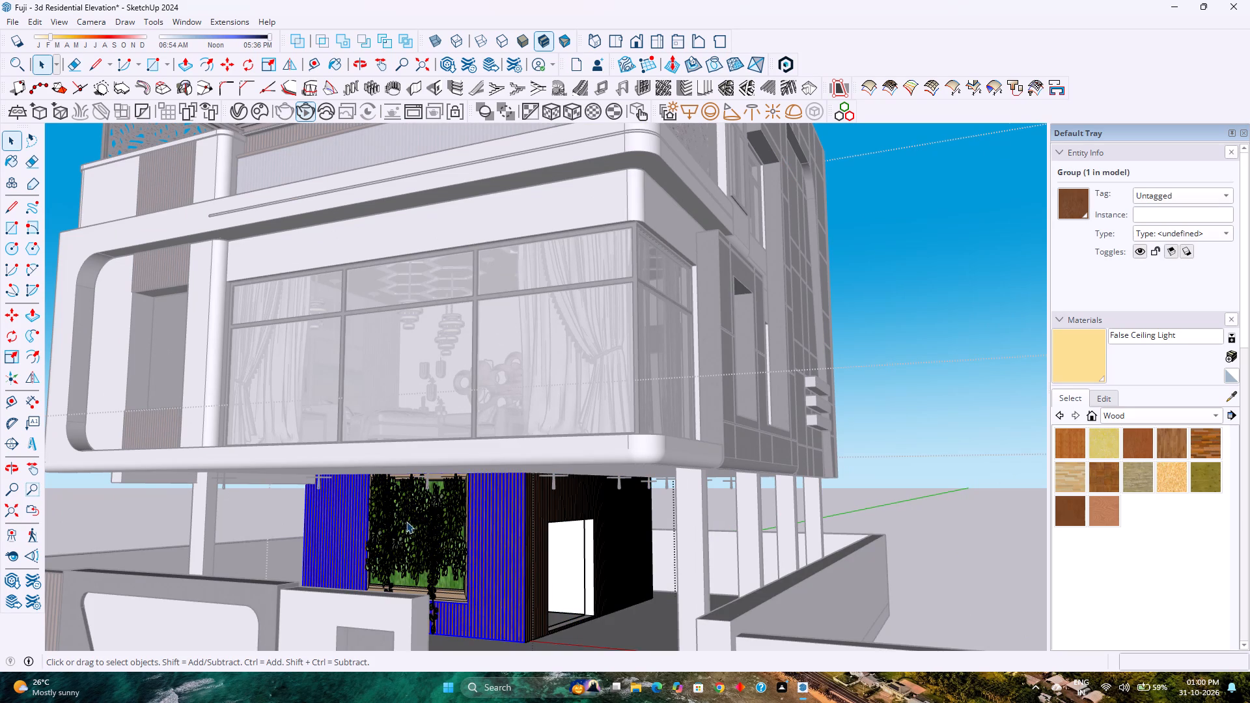
left_click(404, 521)
scroll(404, 521, "up", 4)
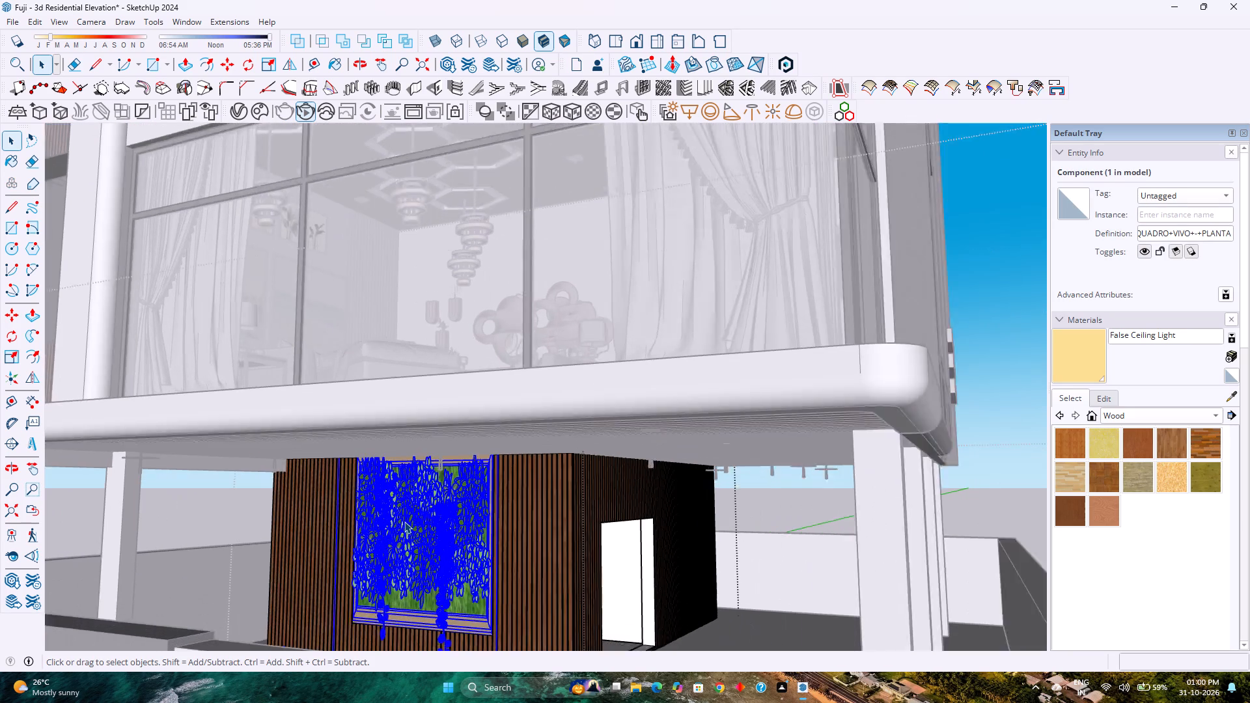
key("Delete")
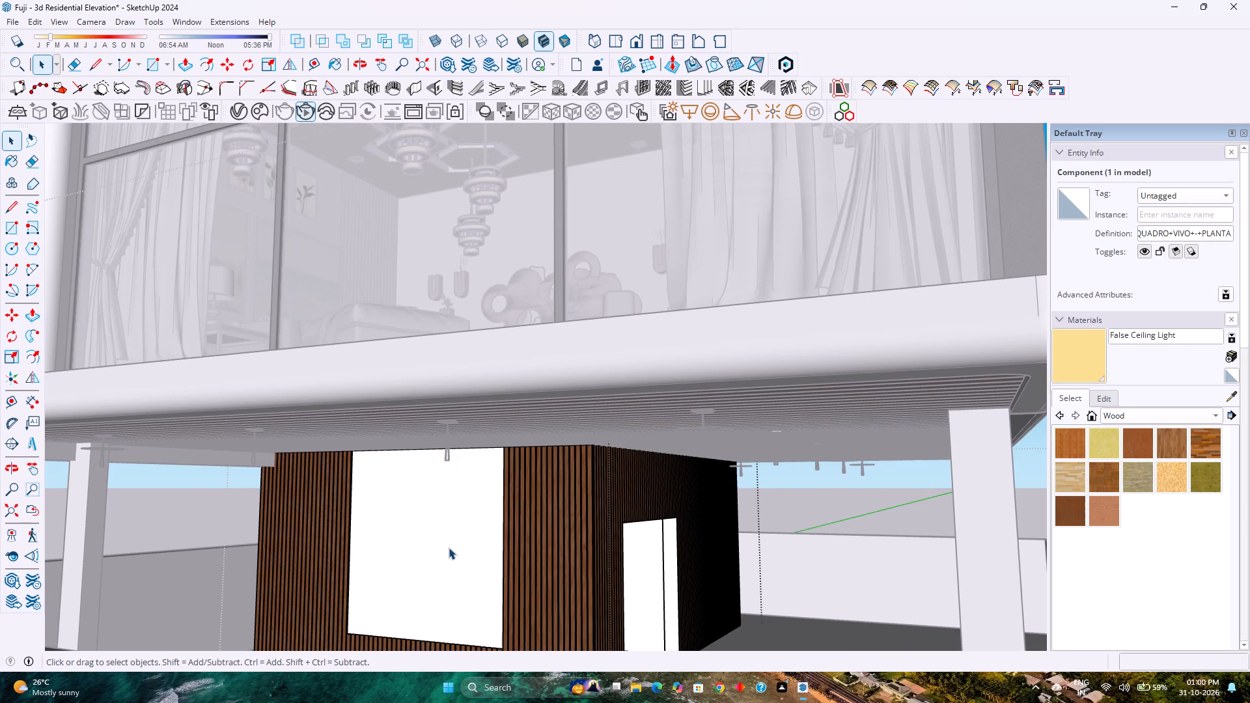
Open the 3D Warehouse model library.
left_click(191, 19)
left_click(225, 121)
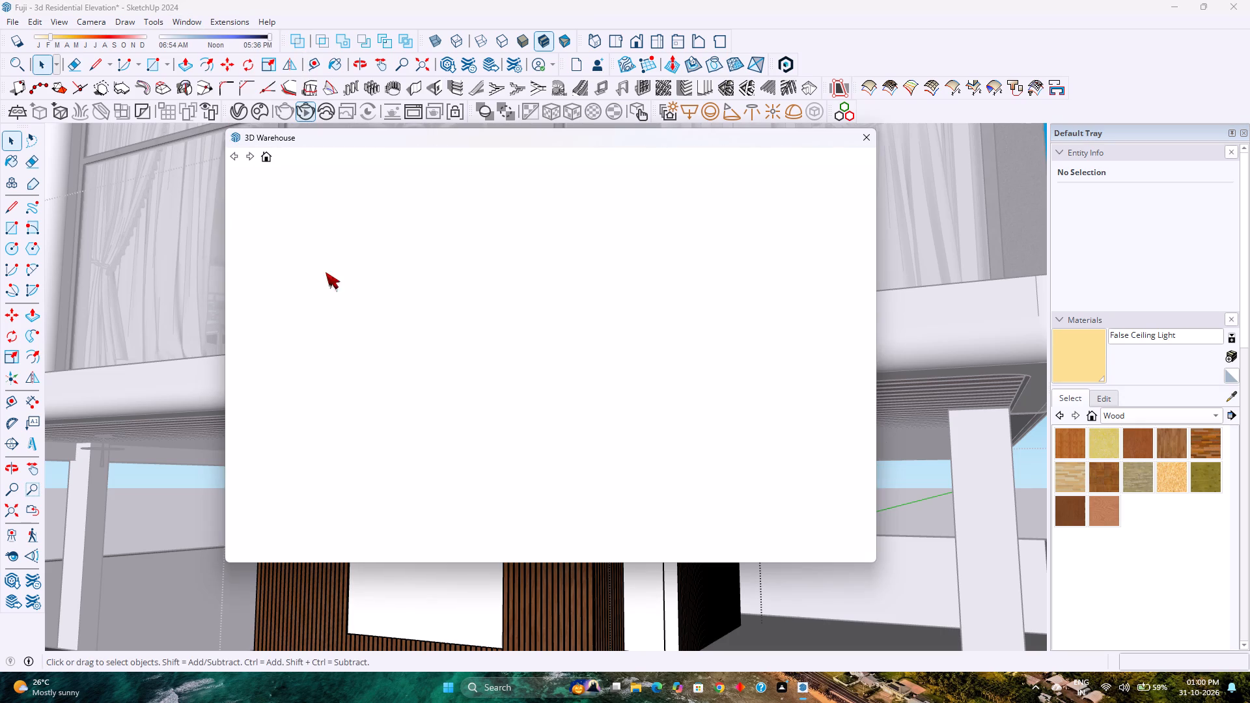
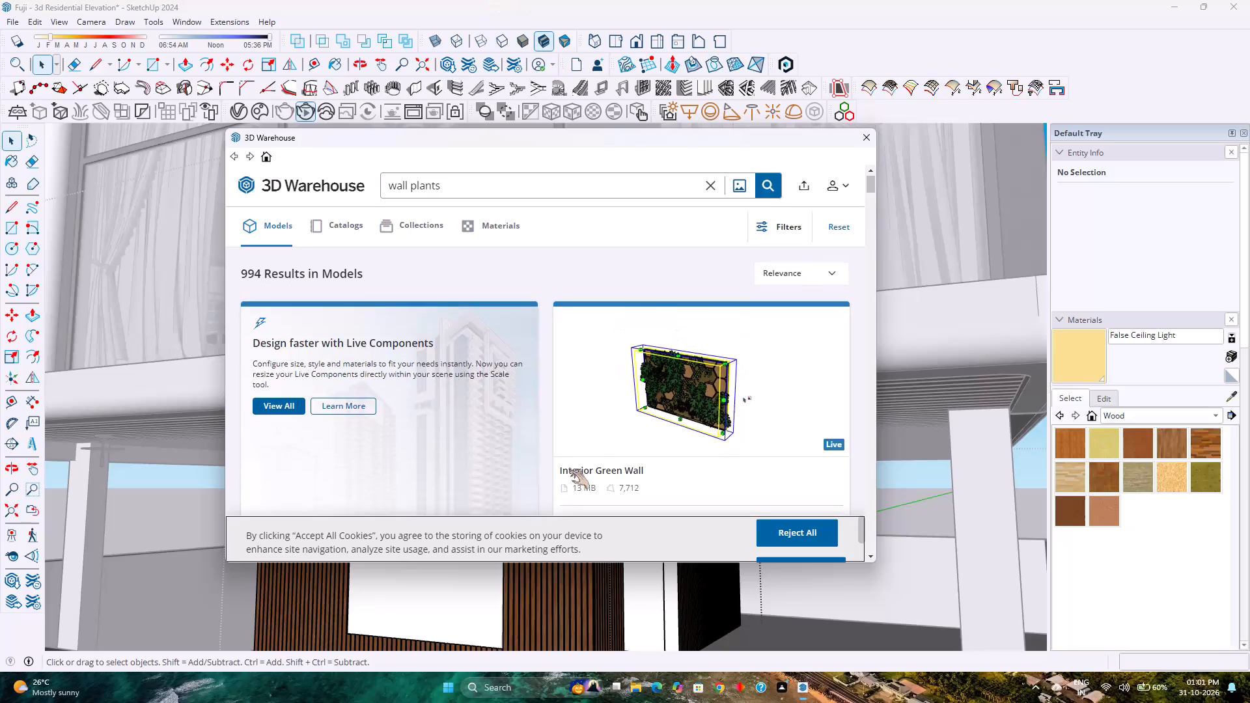
Load the geolocated Plant wall model from the wall plants search results directly into the open model, accepting the newer-version import.
scroll(569, 469, "down", 2)
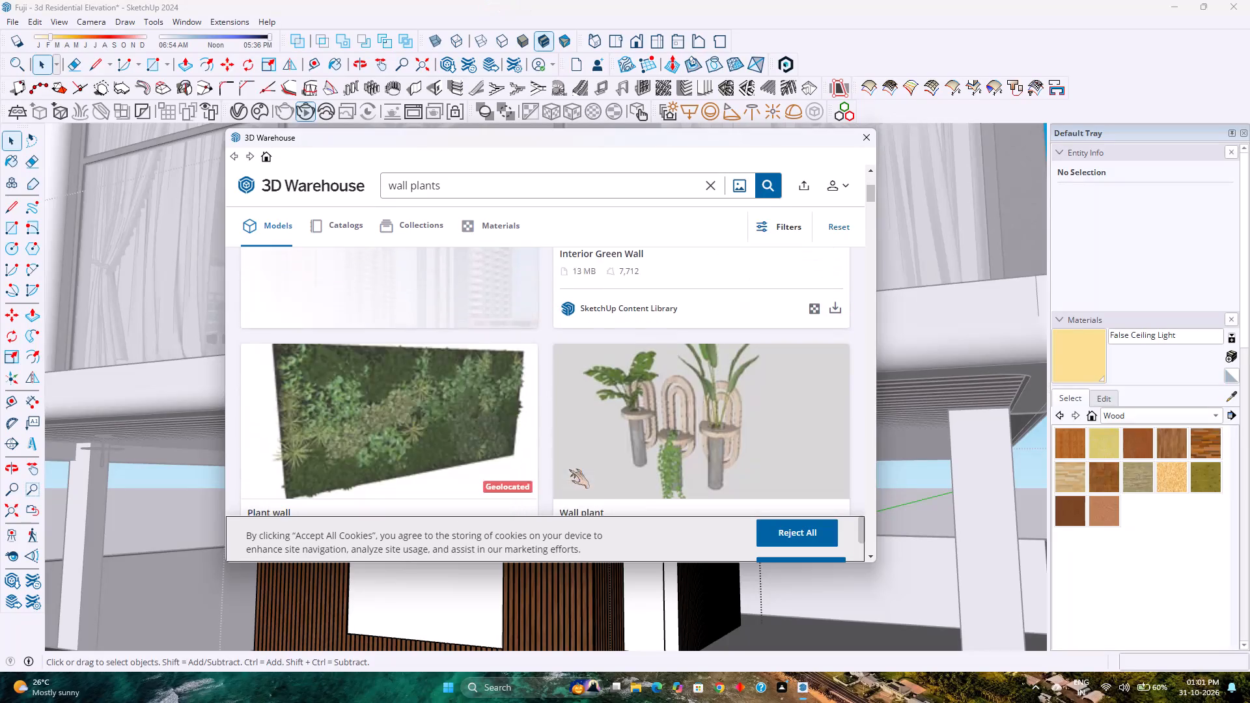
scroll(562, 463, "down", 2)
scroll(484, 435, "up", 2)
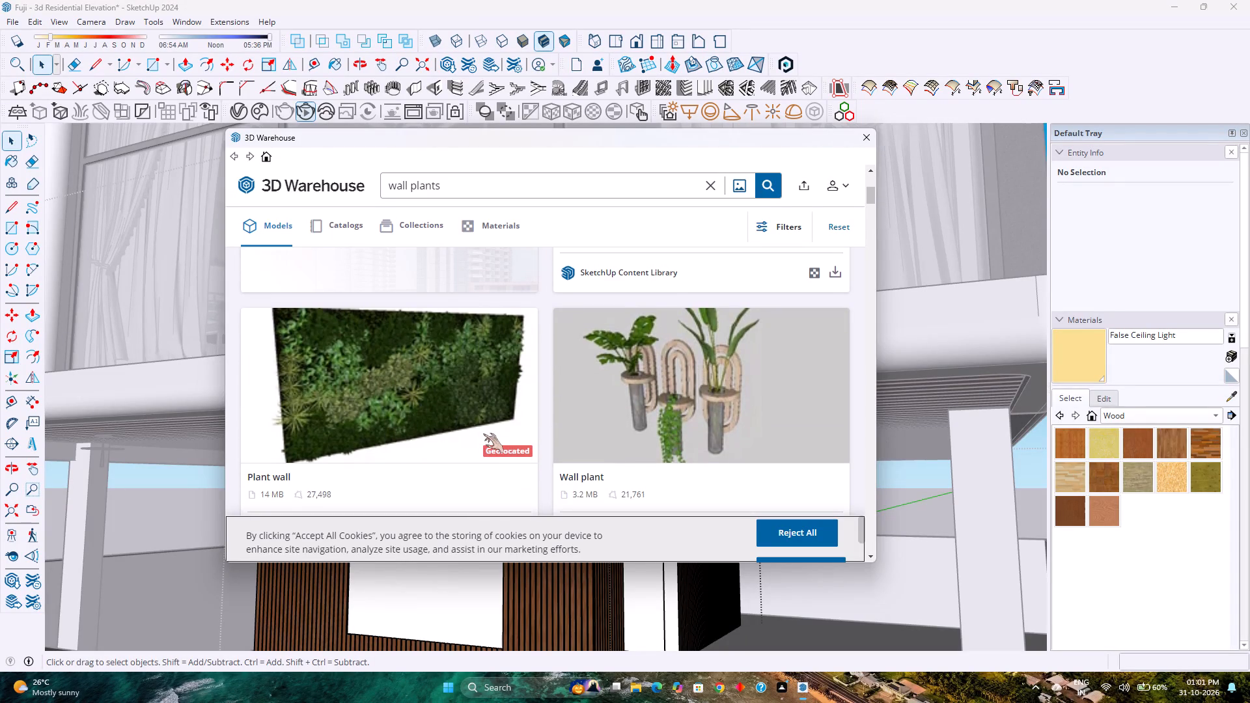
scroll(483, 433, "down", 5)
scroll(512, 398, "up", 2)
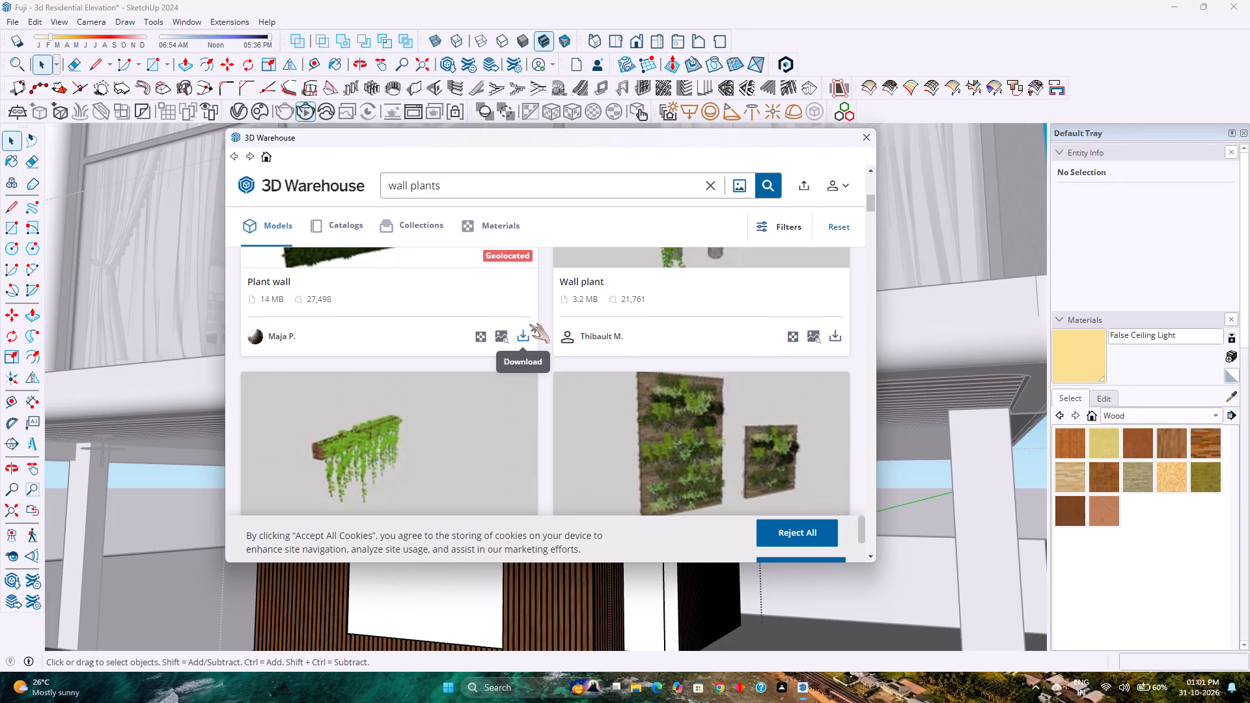
left_click(529, 324)
left_click(510, 359)
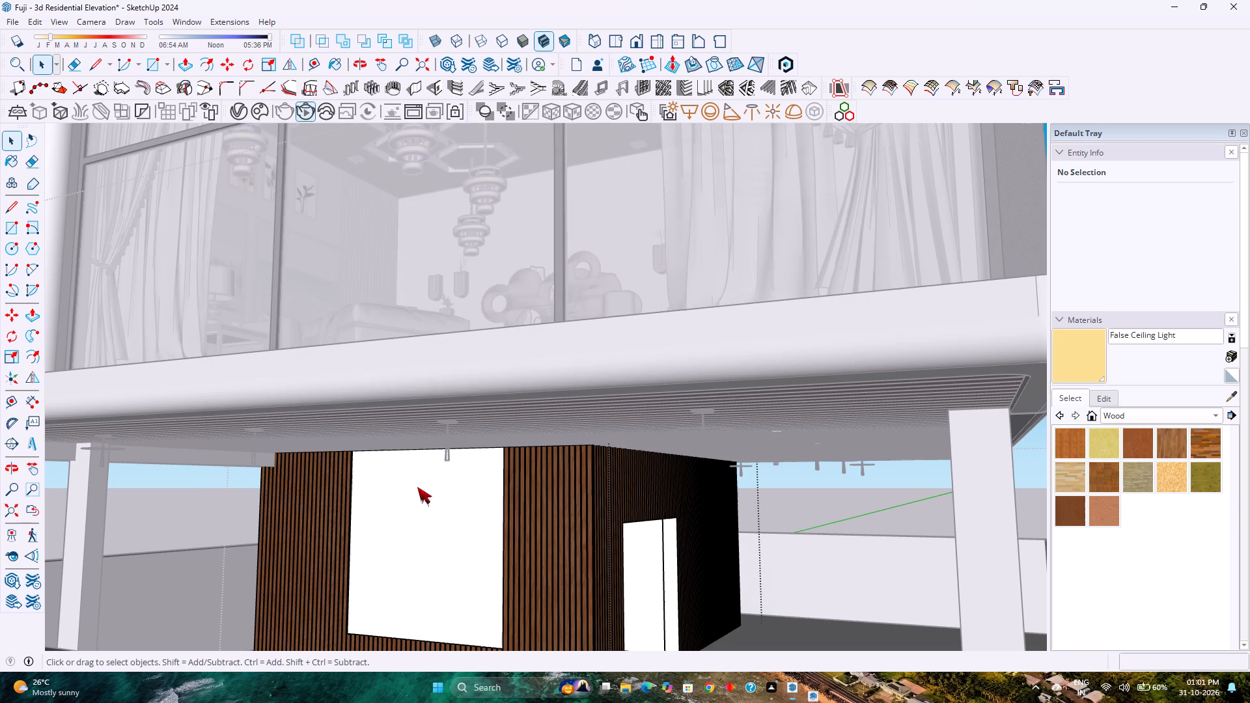
scroll(450, 572, "down", 2)
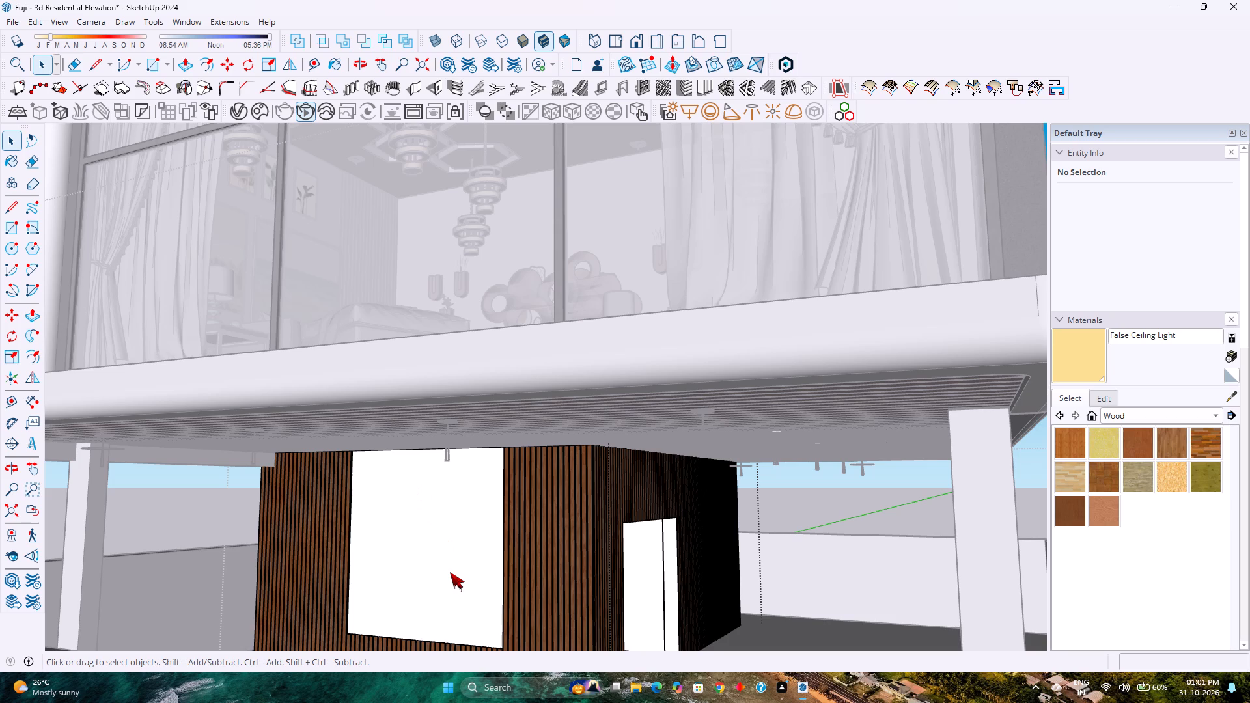
scroll(450, 572, "down", 2)
scroll(383, 562, "down", 13)
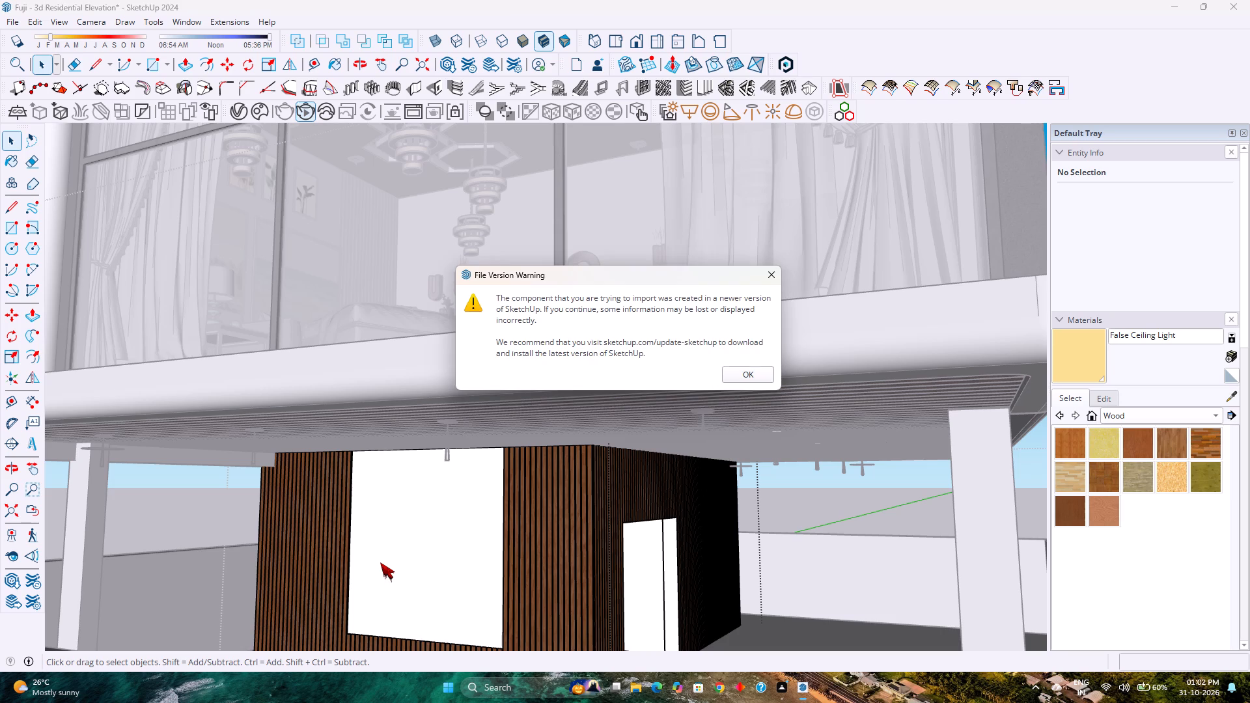
left_click(751, 374)
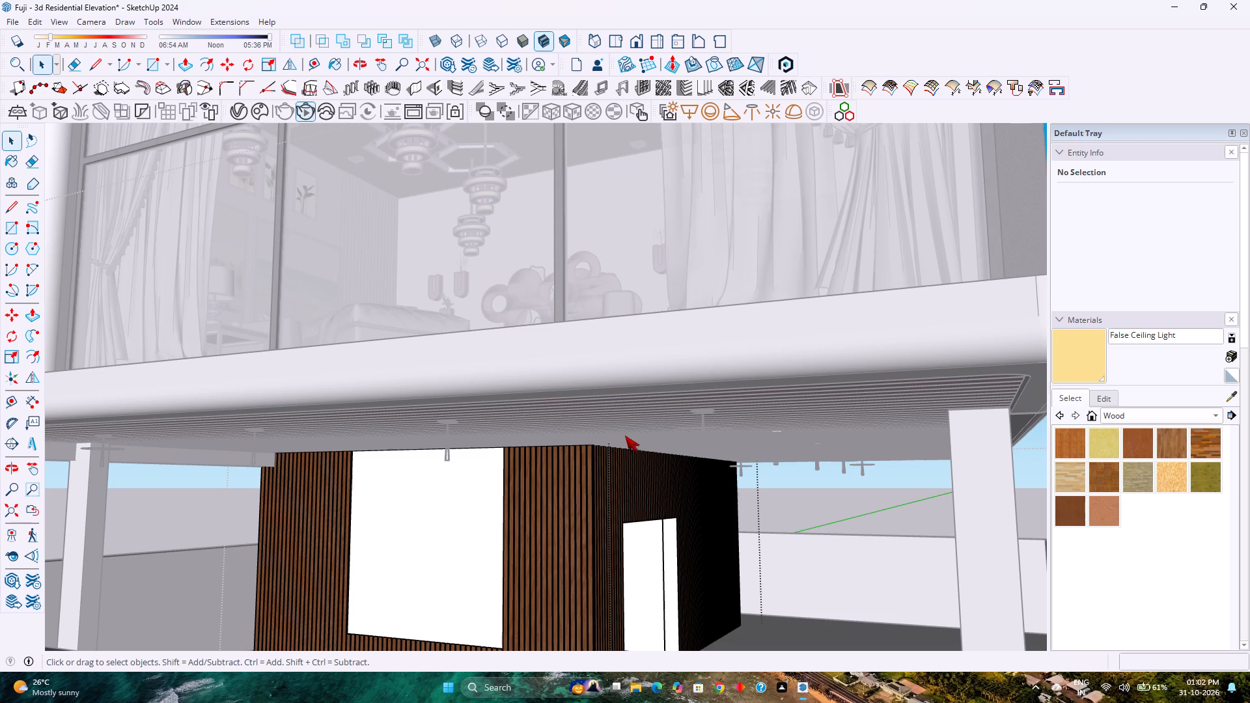
Locate the small dark object standing far from the house, try to select it and examine it up close.
scroll(476, 461, "down", 12)
scroll(476, 462, "up", 4)
scroll(476, 462, "down", 4)
scroll(476, 462, "up", 1)
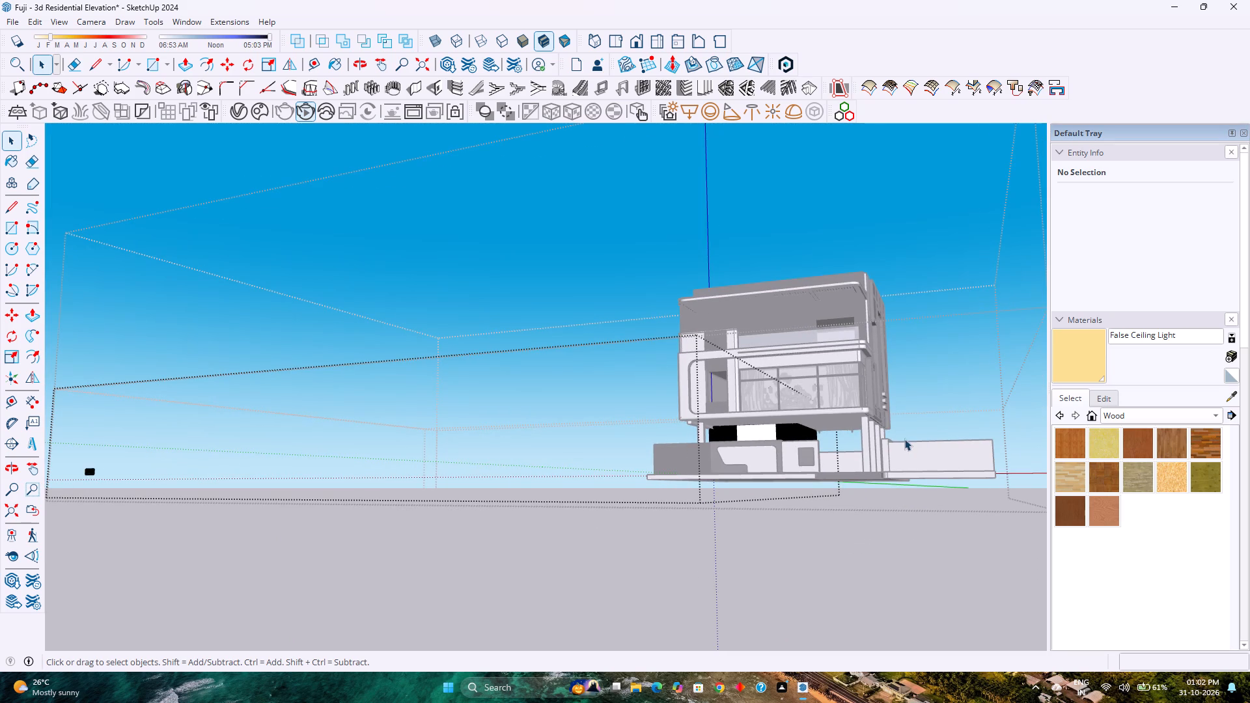
left_click(91, 471)
scroll(91, 471, "up", 17)
scroll(81, 473, "up", 8)
scroll(81, 473, "down", 4)
scroll(81, 473, "up", 3)
scroll(81, 473, "down", 2)
scroll(81, 473, "up", 2)
scroll(81, 473, "down", 3)
scroll(81, 473, "up", 3)
scroll(81, 473, "down", 3)
scroll(81, 473, "up", 3)
scroll(81, 473, "down", 3)
scroll(81, 473, "up", 3)
scroll(81, 473, "down", 3)
scroll(81, 473, "up", 6)
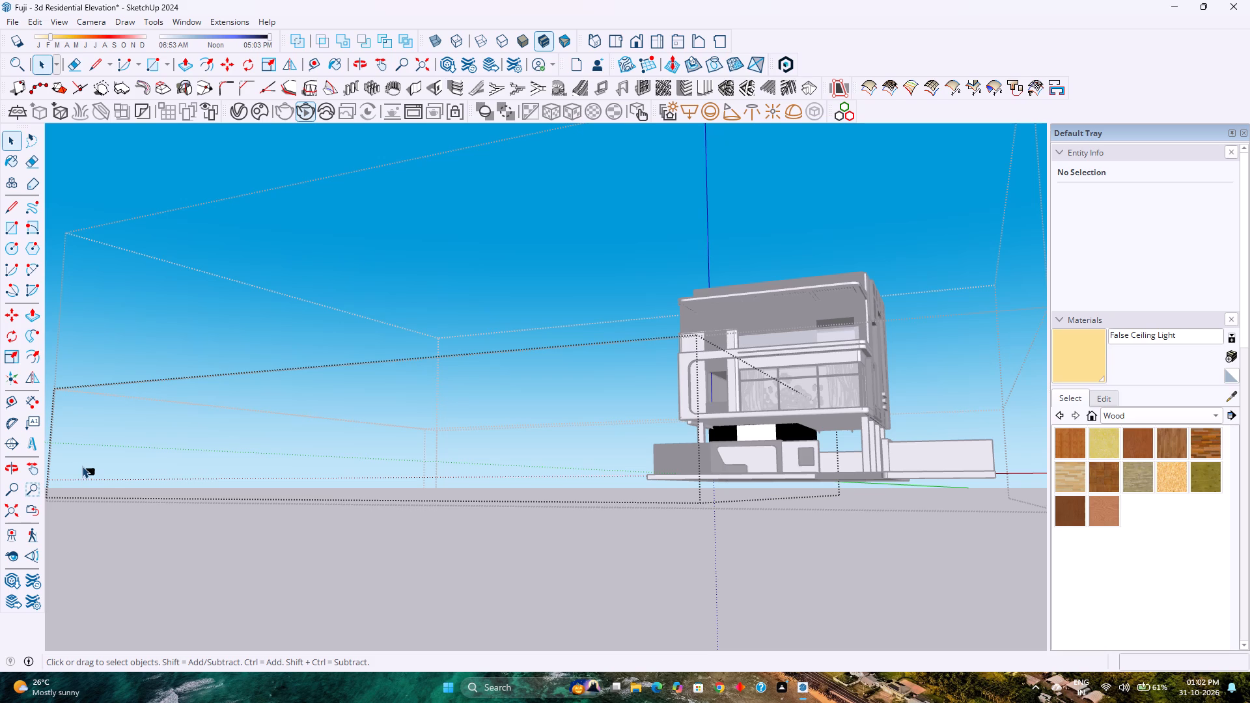
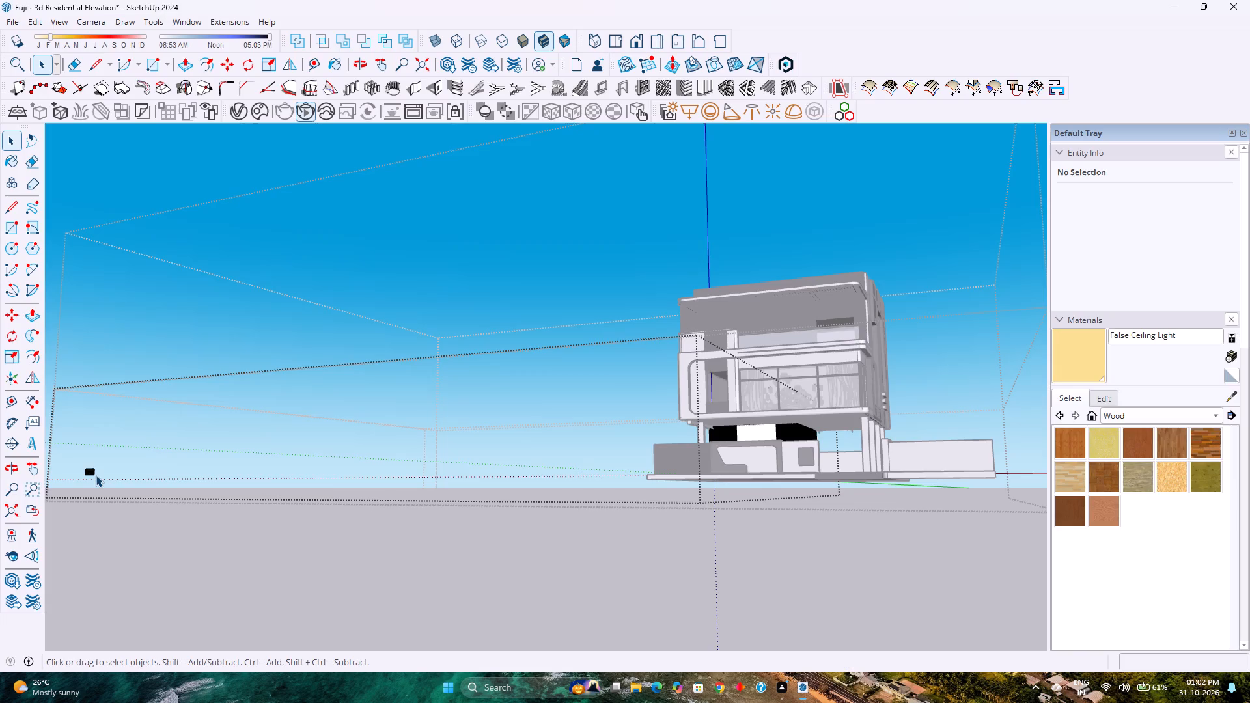
Select the small dark object standing far from the house and start moving it with the Move tool.
left_click(90, 475)
scroll(90, 475, "up", 13)
key("m")
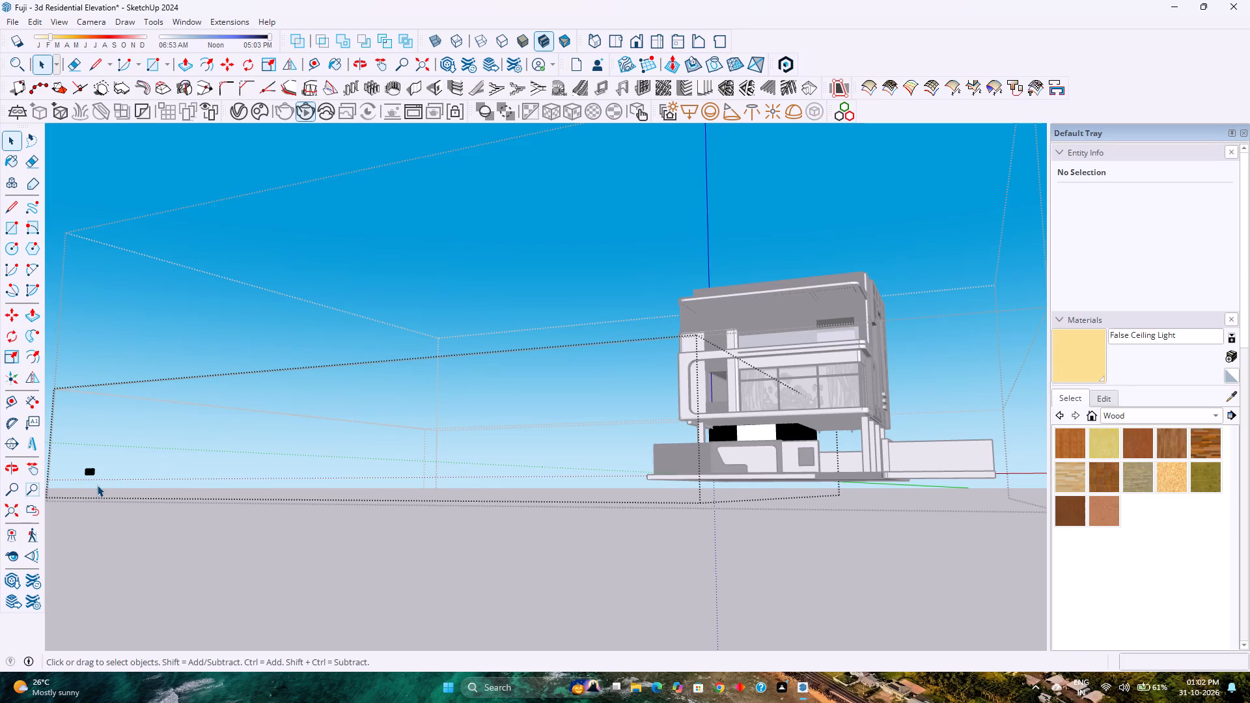
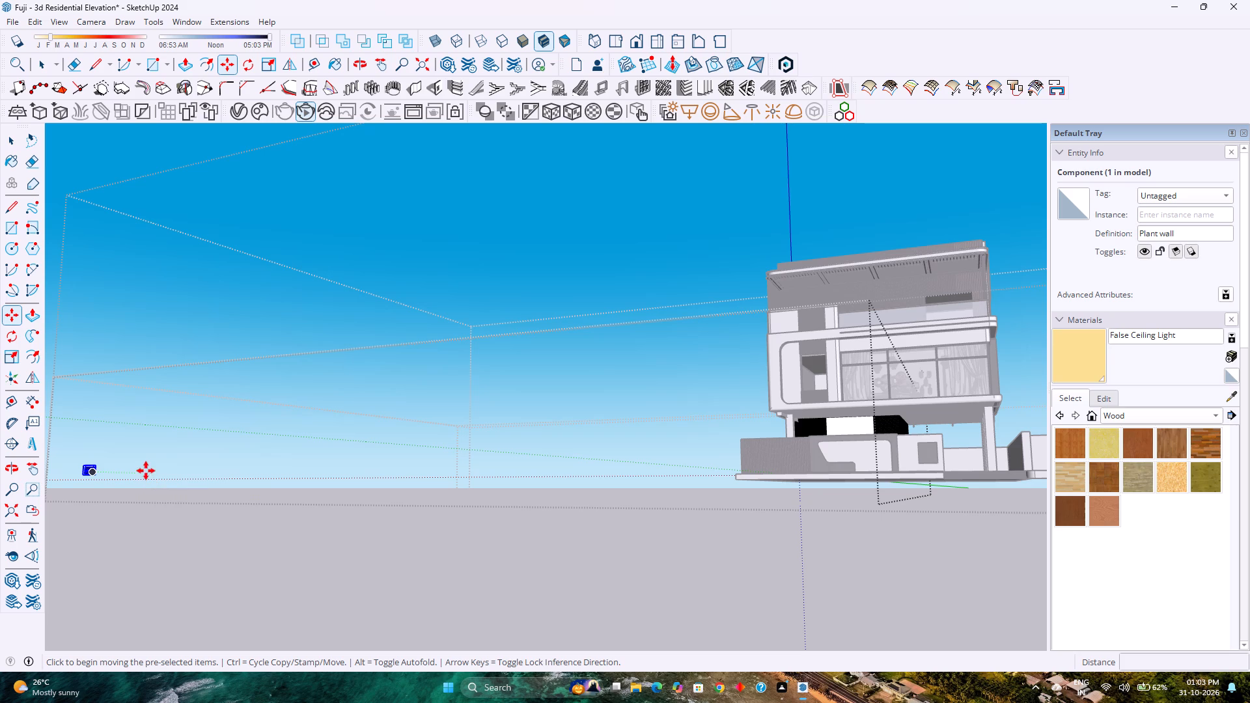
Move the Plant wall component by its lower corner about 123' to the bottom corner of the white opening in the ground-floor slatted wall.
scroll(94, 481, "up", 13)
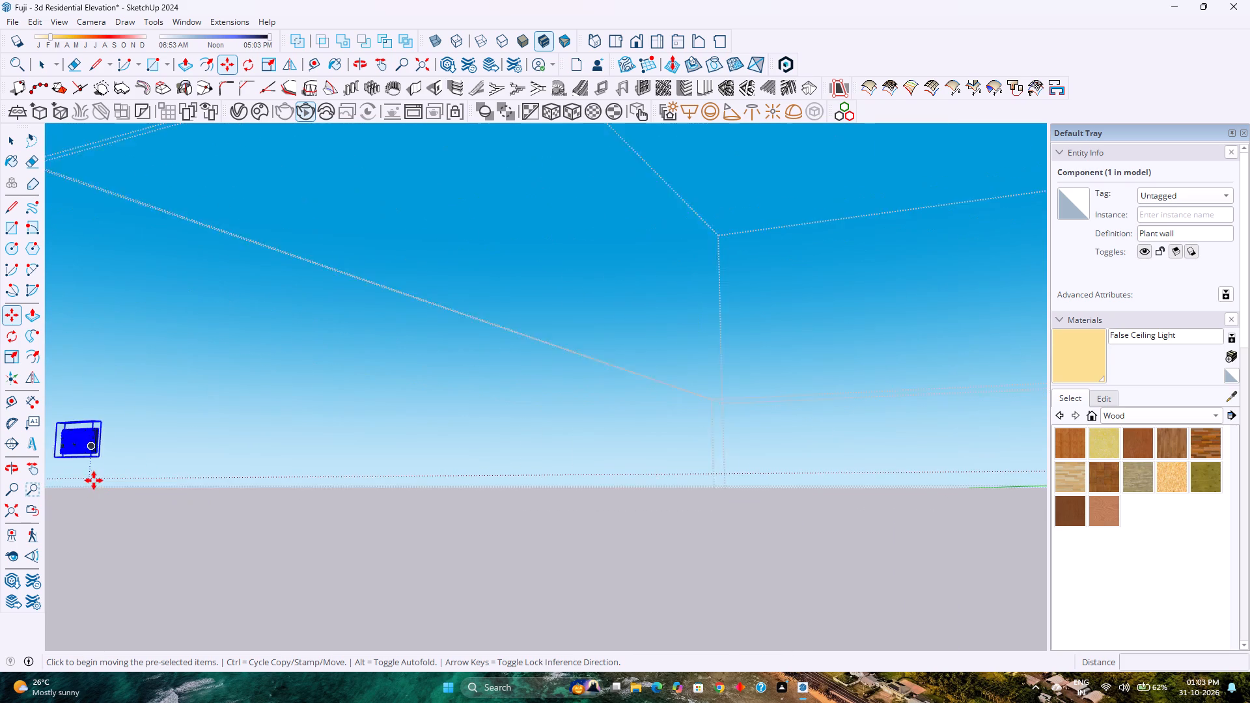
scroll(94, 480, "up", 9)
scroll(90, 473, "down", 3)
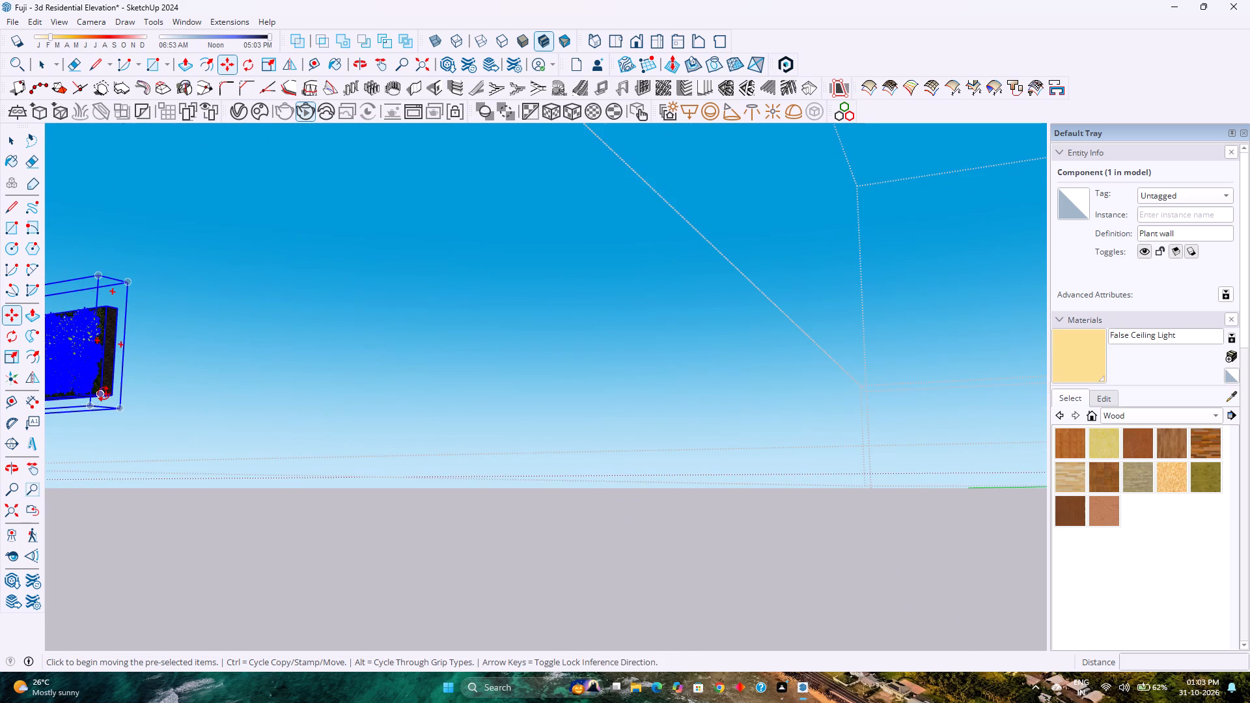
scroll(104, 394, "up", 14)
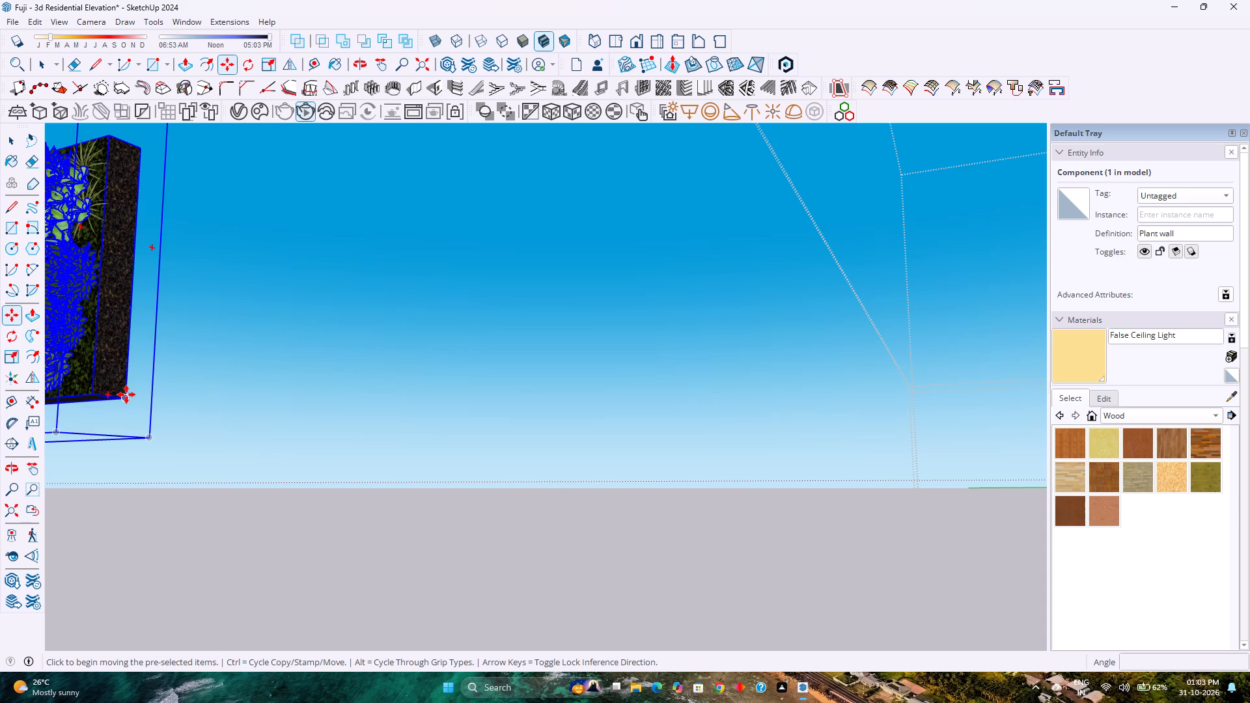
left_click(126, 394)
scroll(214, 409, "down", 16)
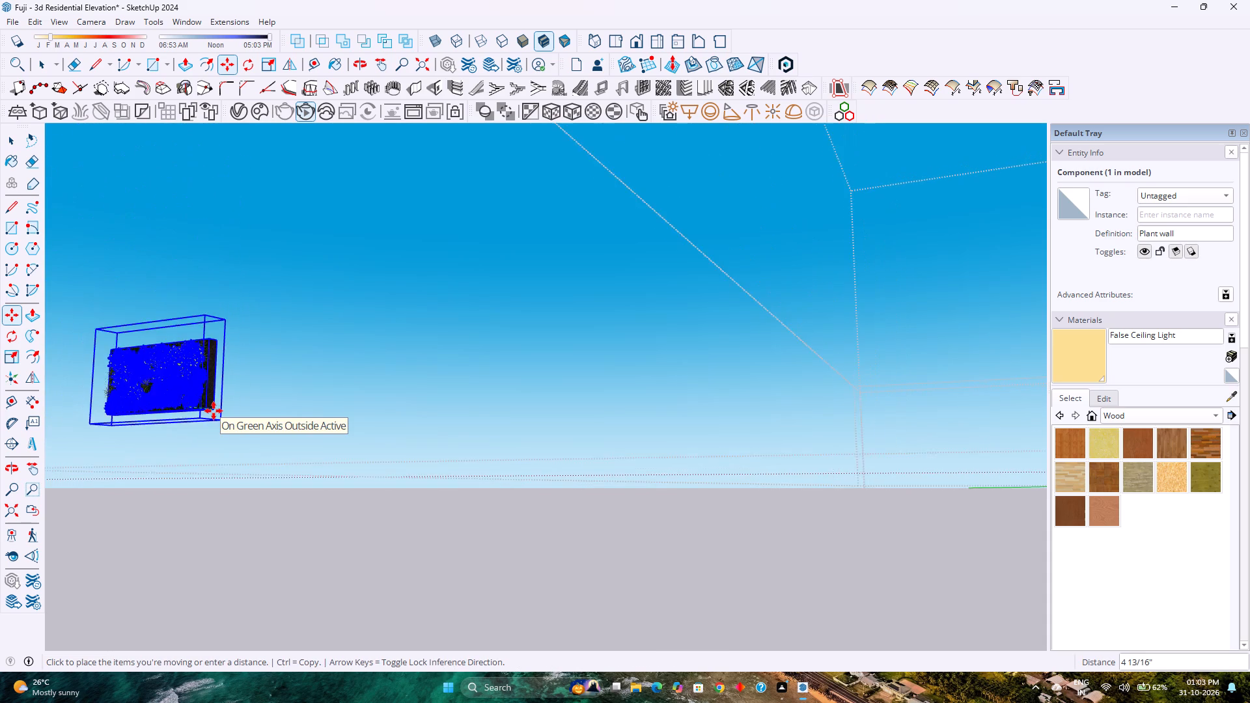
scroll(214, 411, "down", 20)
scroll(214, 411, "down", 2)
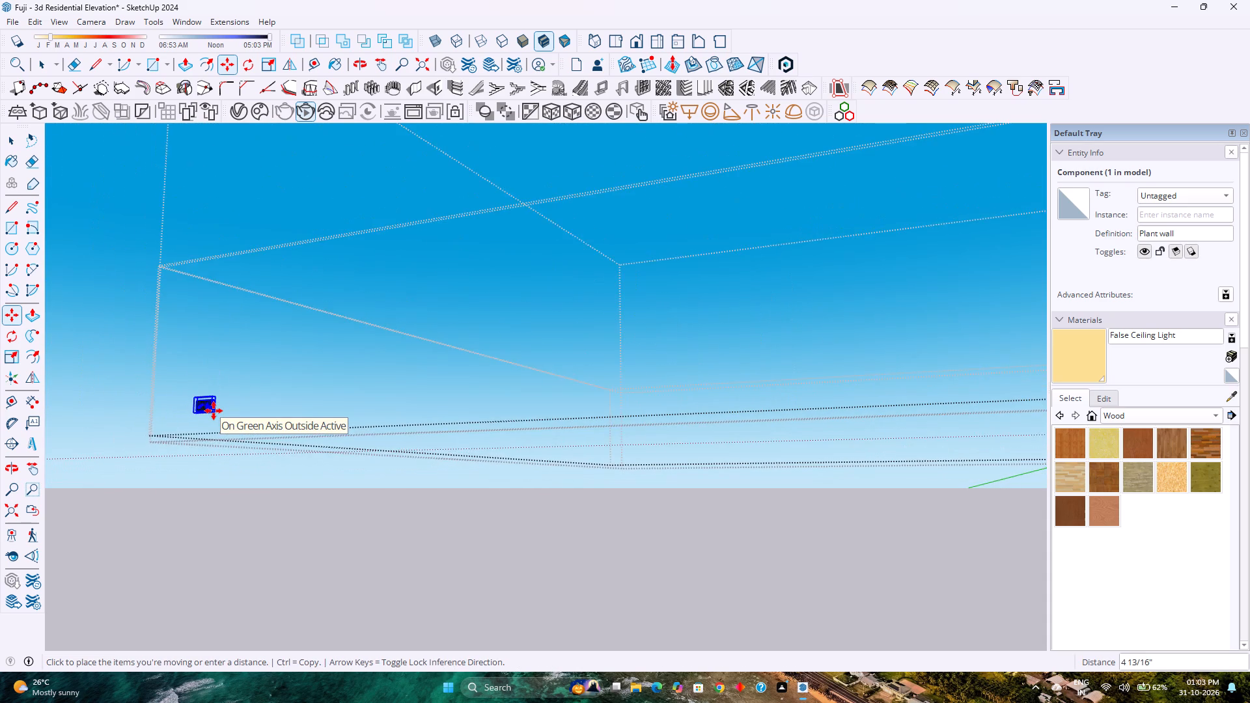
scroll(214, 411, "down", 9)
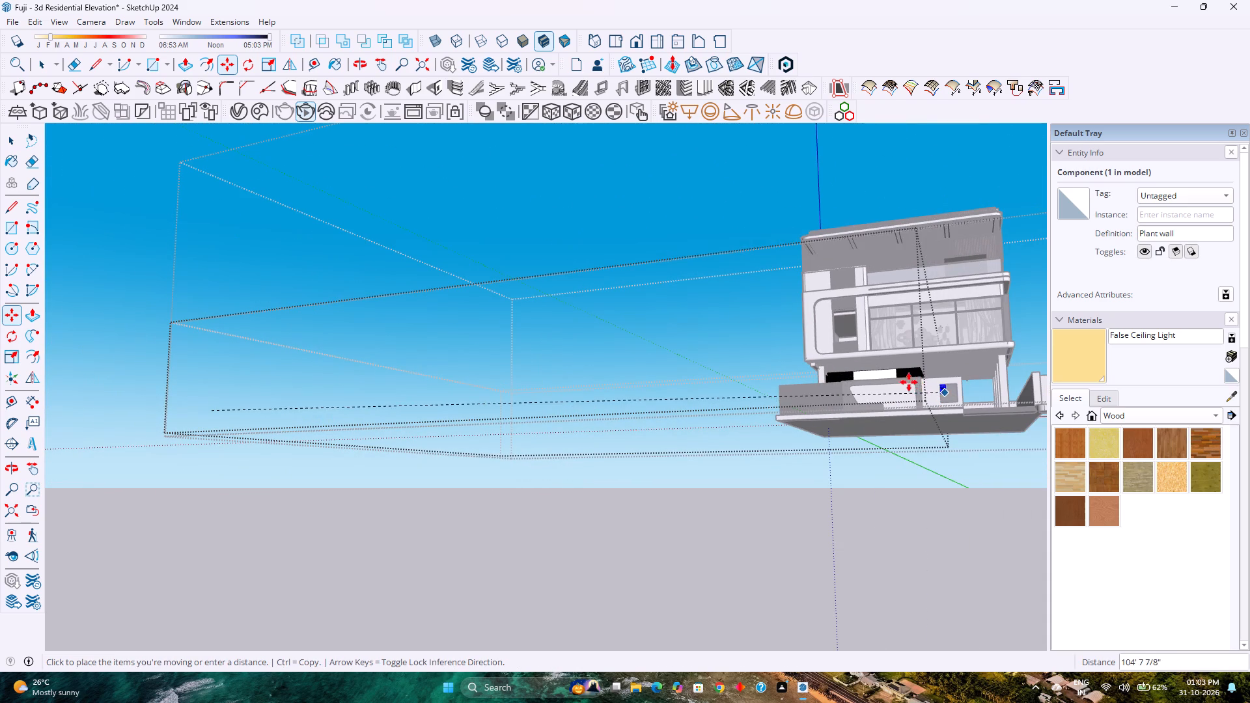
scroll(900, 381, "up", 17)
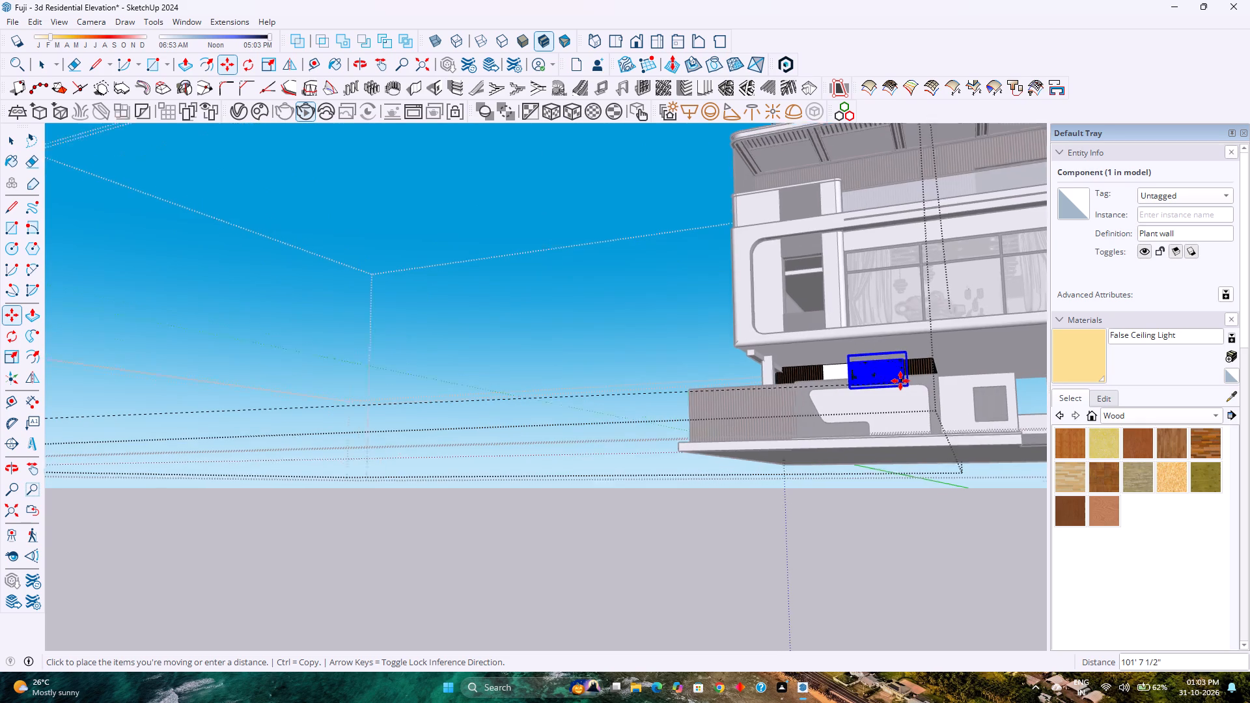
scroll(900, 381, "up", 14)
middle_click_drag(900, 381, 902, 400)
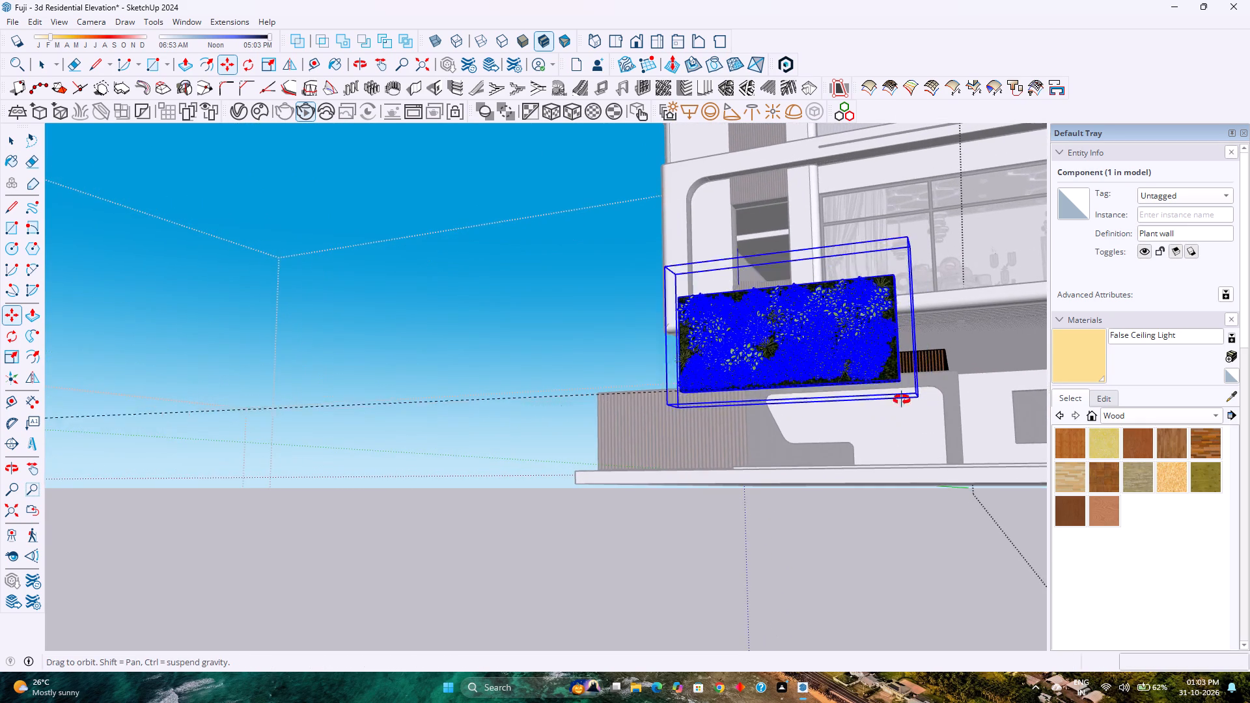
middle_click_drag(902, 400, 859, 463)
scroll(850, 400, "down", 13)
scroll(850, 391, "up", 1)
scroll(850, 391, "down", 4)
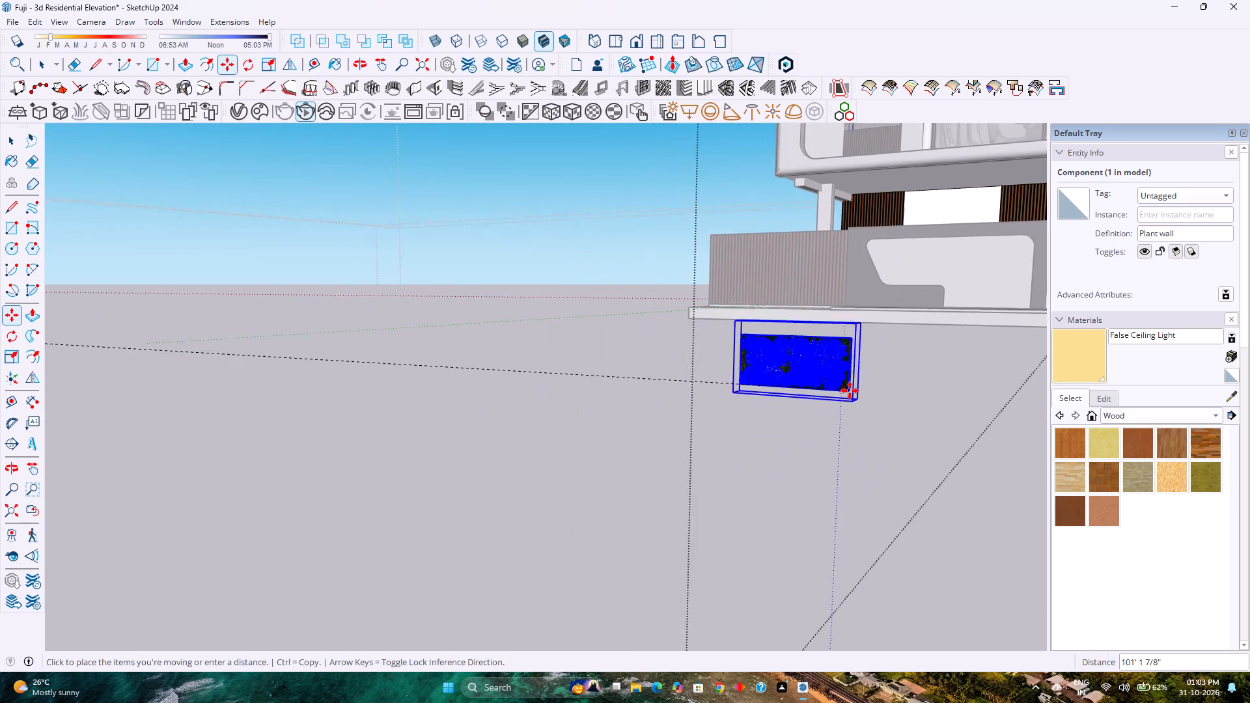
middle_click_drag(849, 391, 484, 588, "shift")
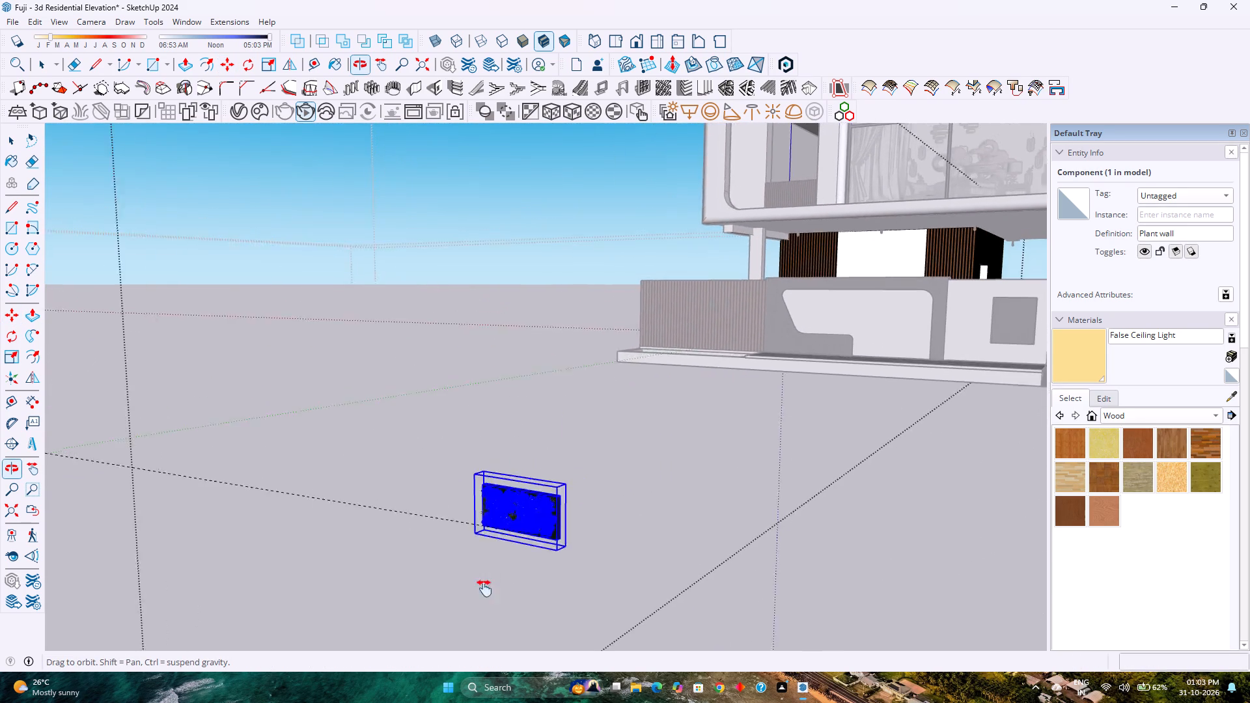
middle_click_drag(484, 588, 480, 598, "shift")
middle_click_drag(846, 294, 715, 444, "shift")
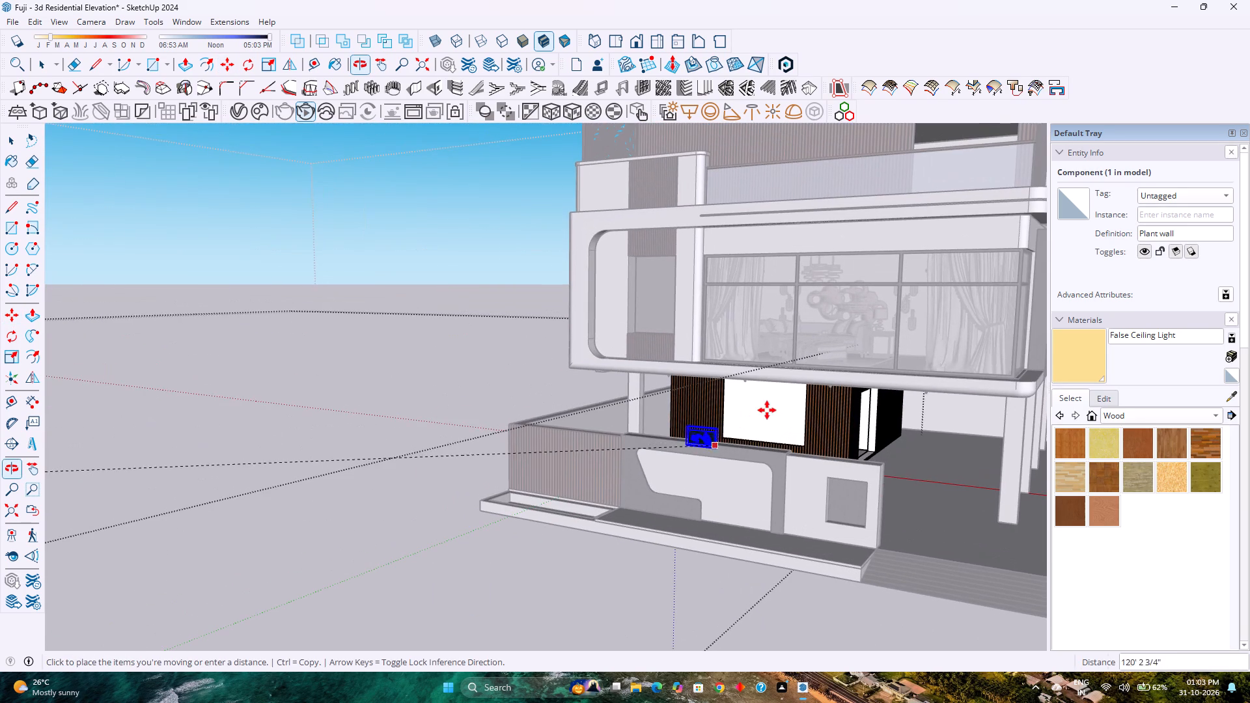
scroll(767, 410, "up", 15)
scroll(811, 462, "up", 5)
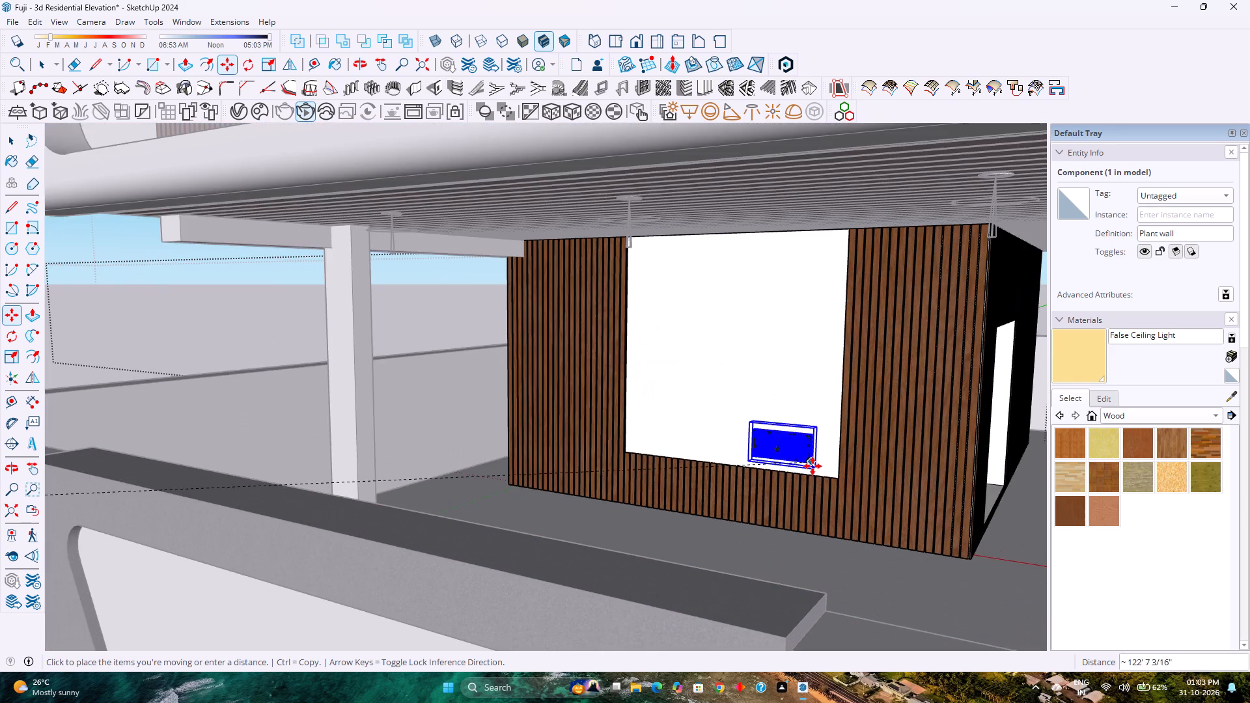
scroll(812, 466, "up", 17)
scroll(849, 478, "up", 5)
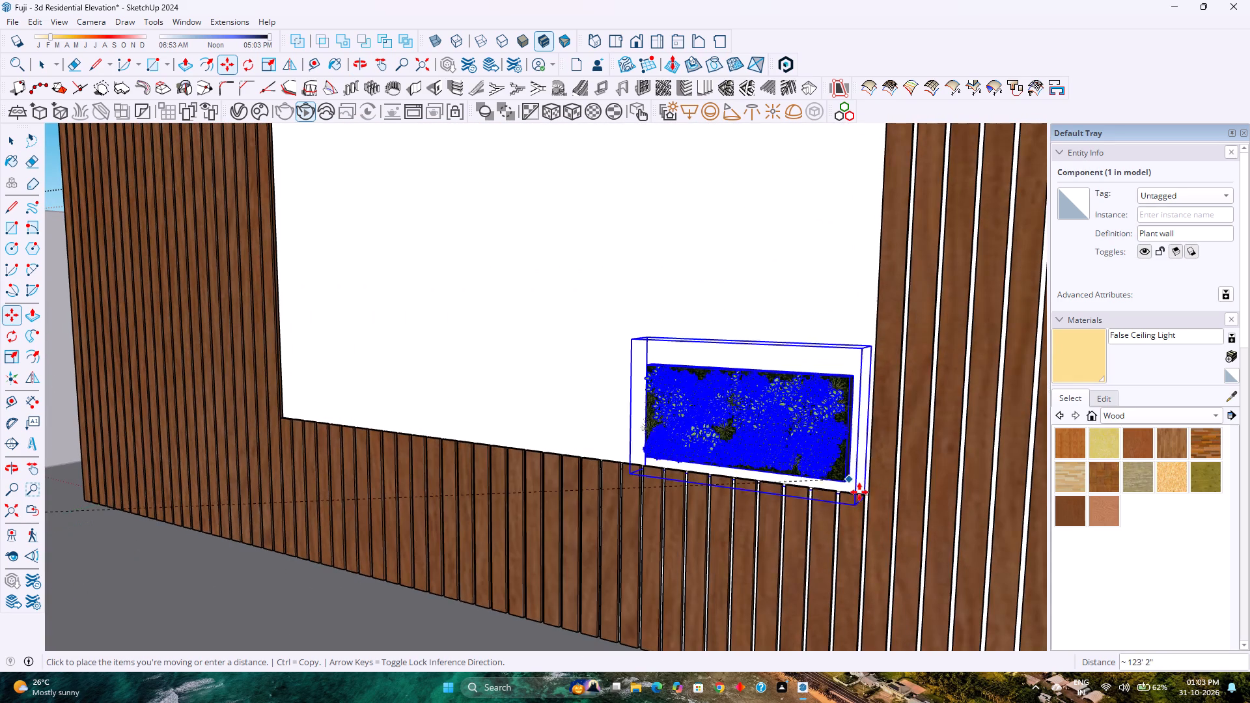
left_click(866, 493)
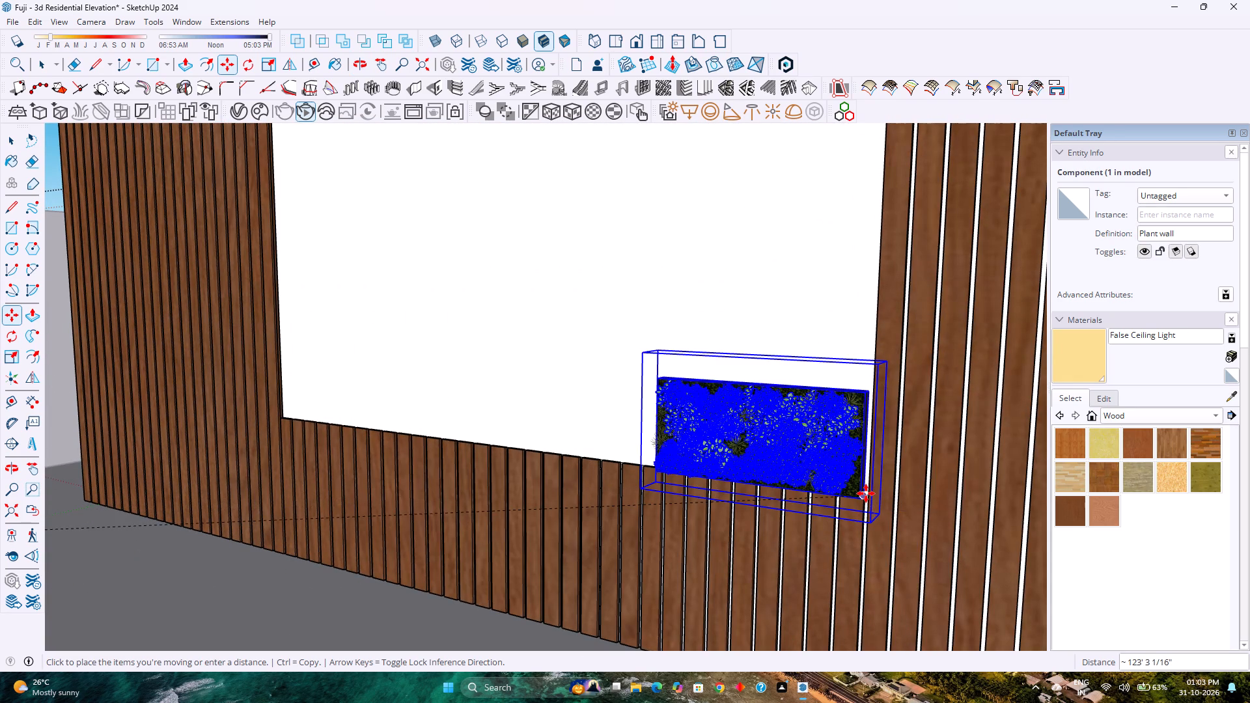
Move the plant wall by its lower back corner about 1/2" onto the bottom edge of the white opening.
scroll(858, 509, "up", 18)
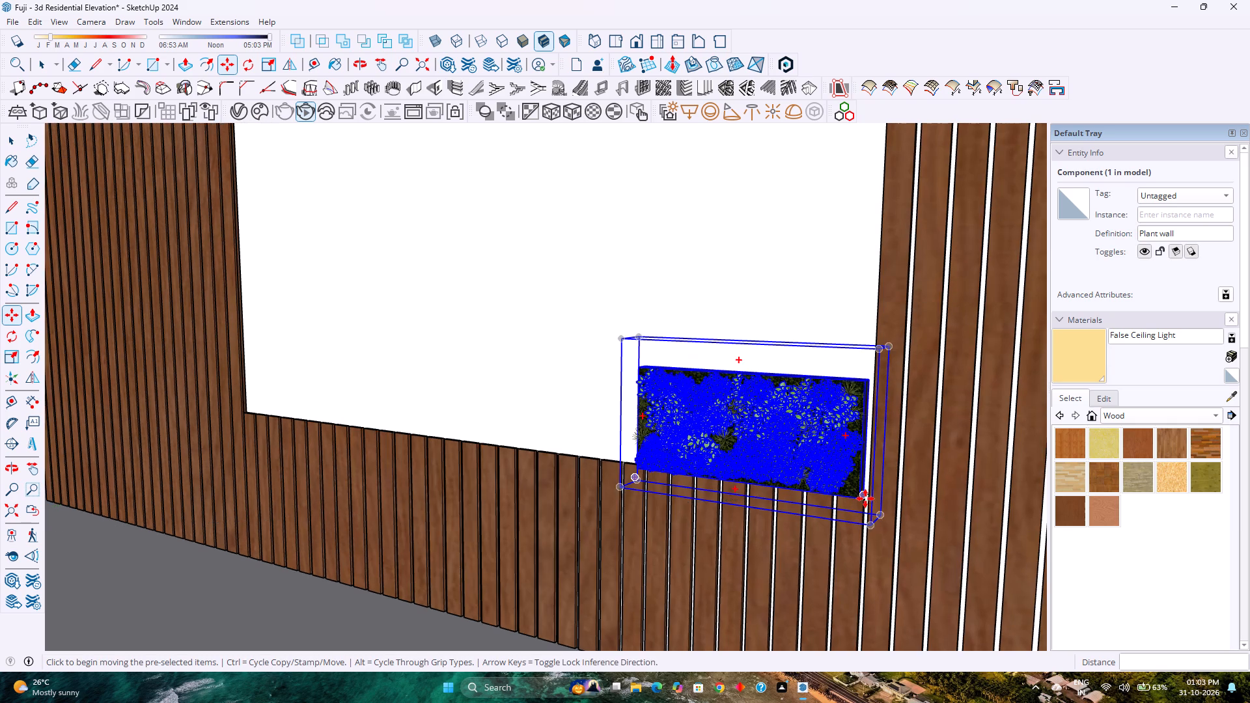
scroll(862, 493, "up", 4)
scroll(862, 493, "up", 17)
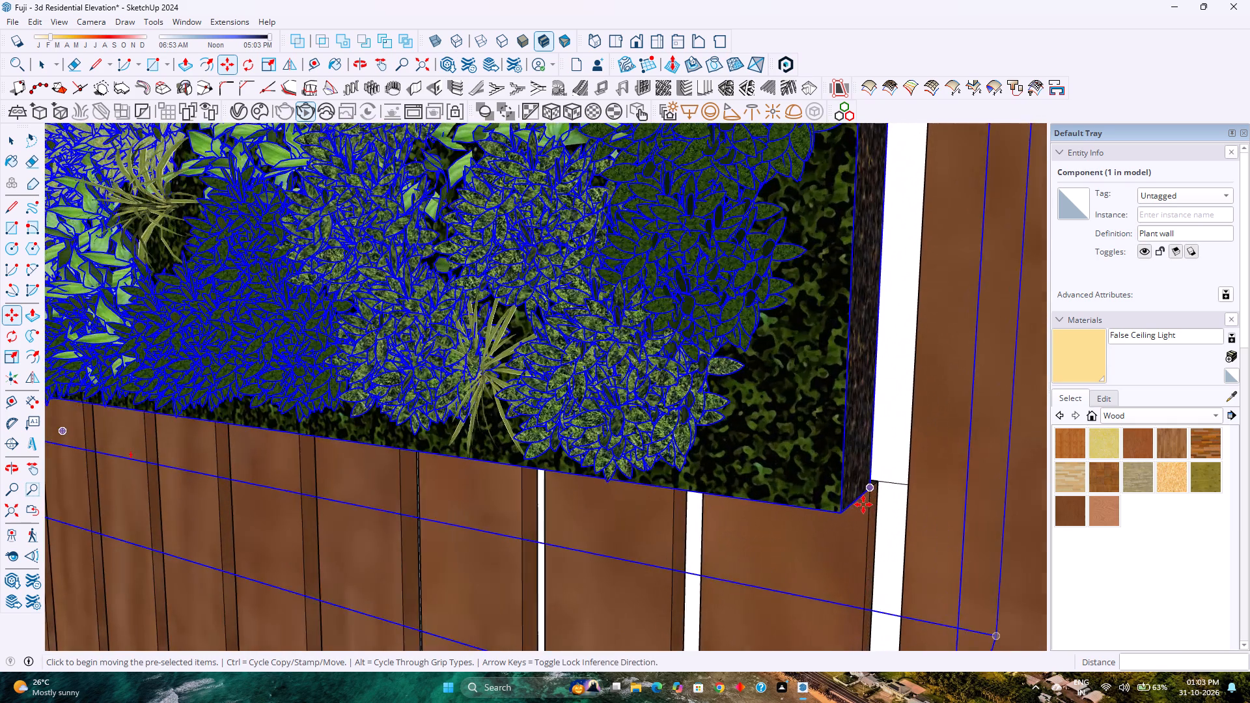
scroll(863, 504, "up", 8)
left_click(874, 475)
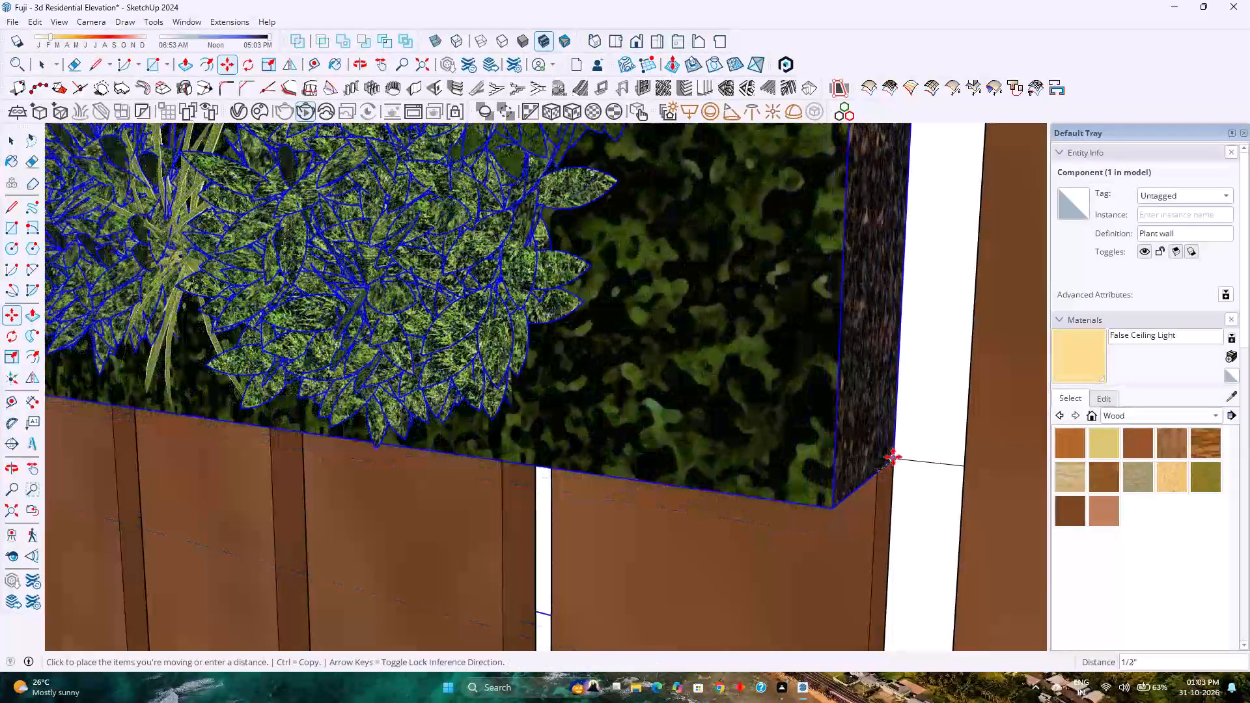
left_click(893, 457)
Move the plant wall about 1/2" along the red axis against the slats at the side of the opening.
scroll(885, 486, "down", 5)
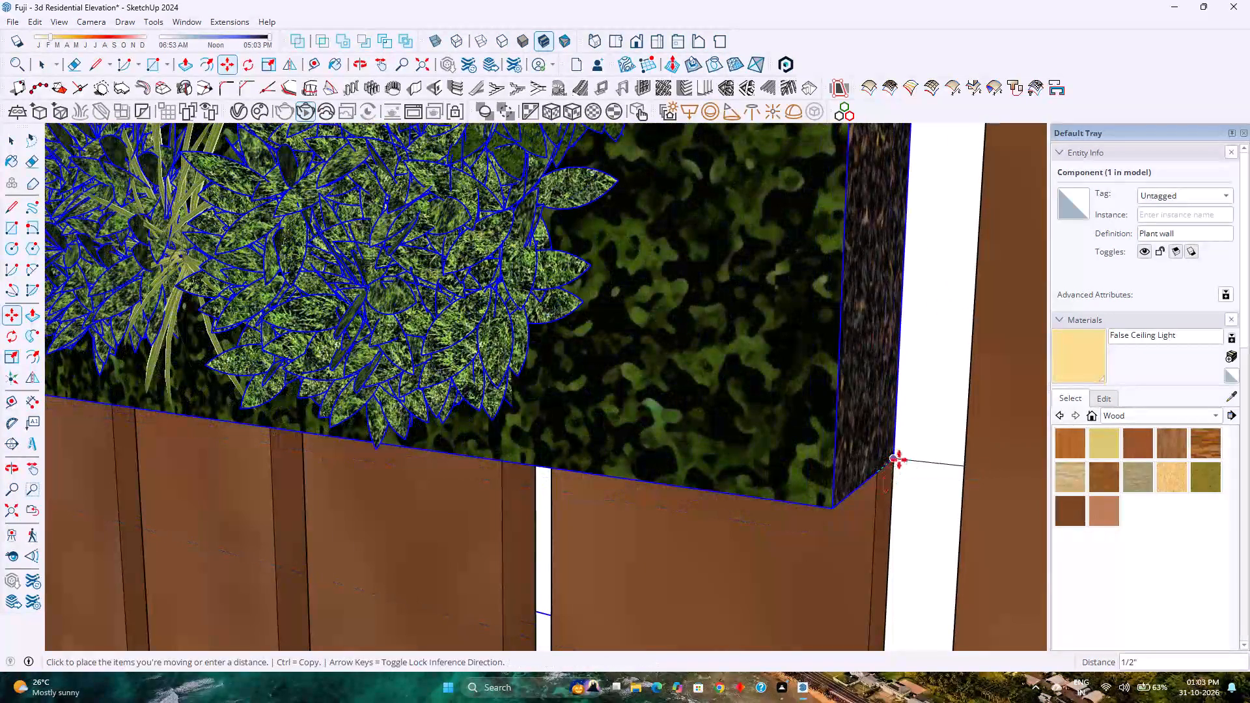
scroll(899, 460, "down", 7)
left_click(897, 460)
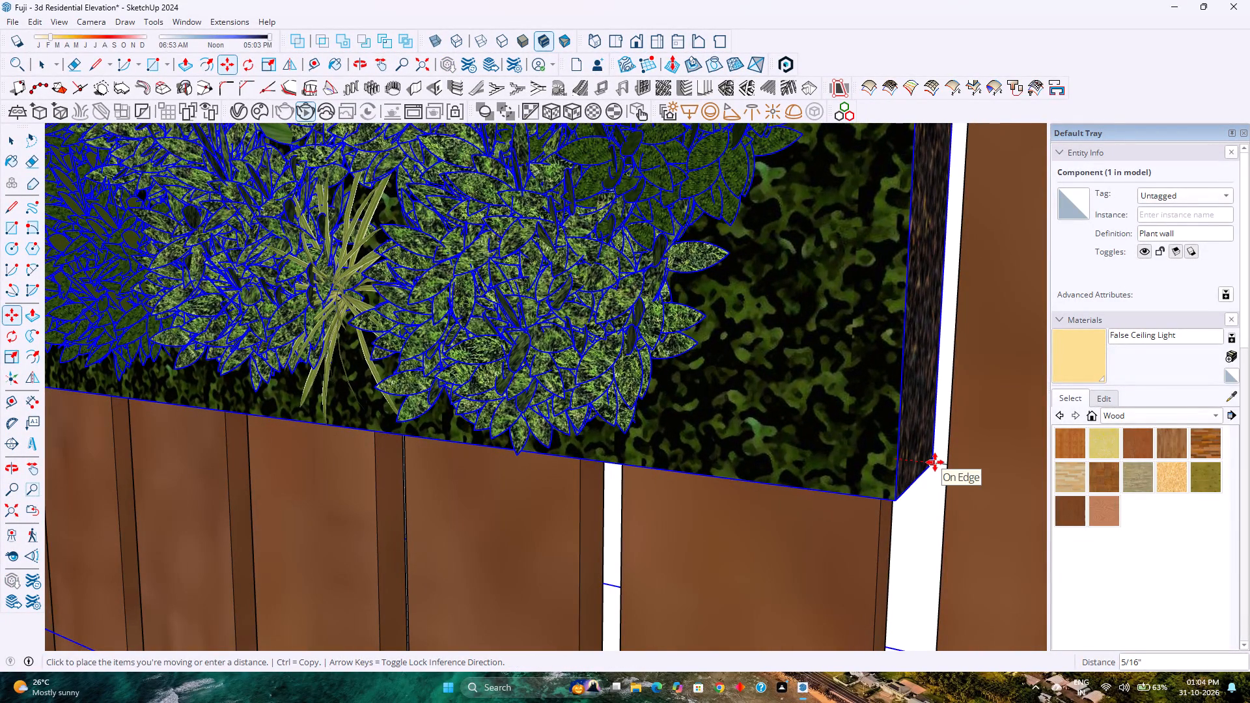
key("Right")
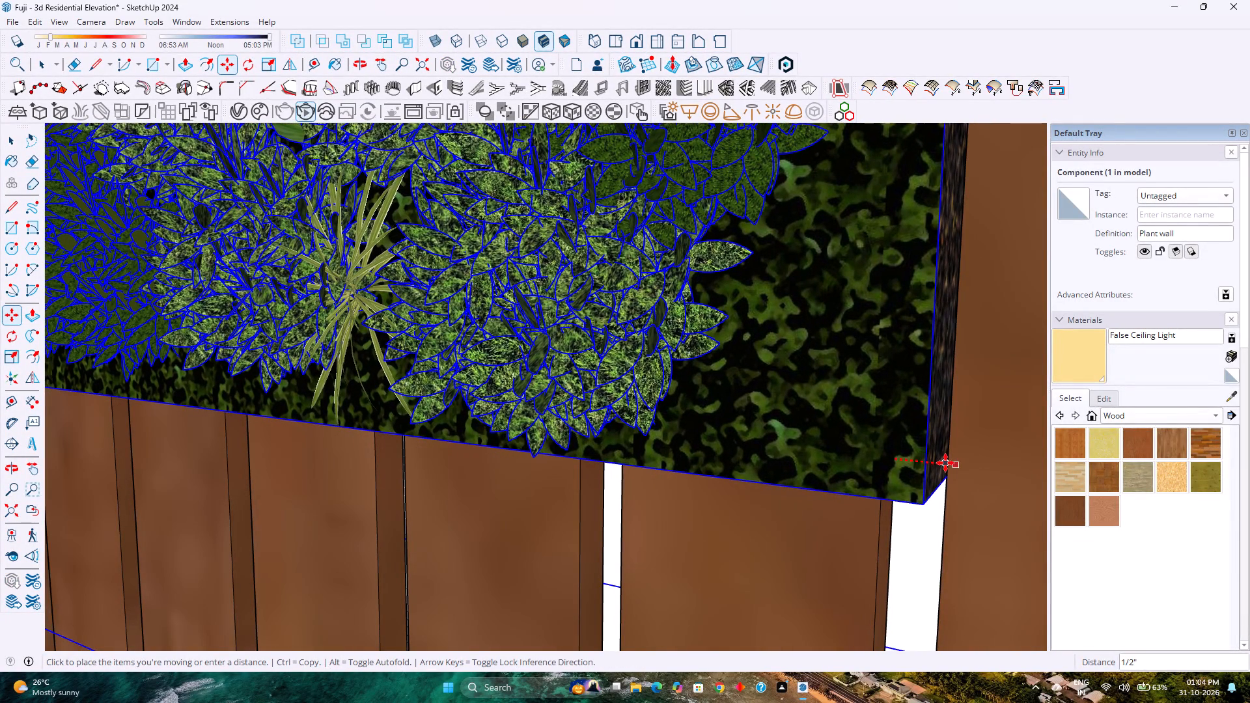
left_click(959, 470)
Open the plant wall component and its nested group for editing, down to the individual plant groups.
scroll(687, 449, "down", 5)
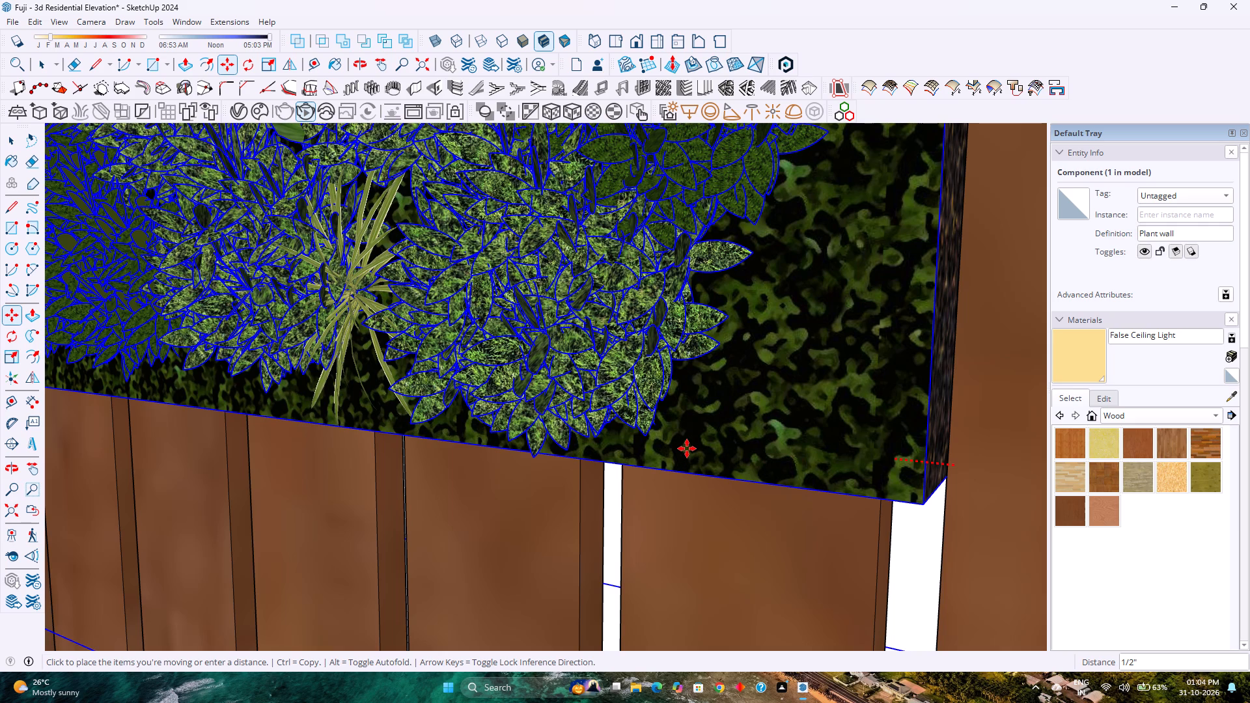
scroll(687, 448, "down", 11)
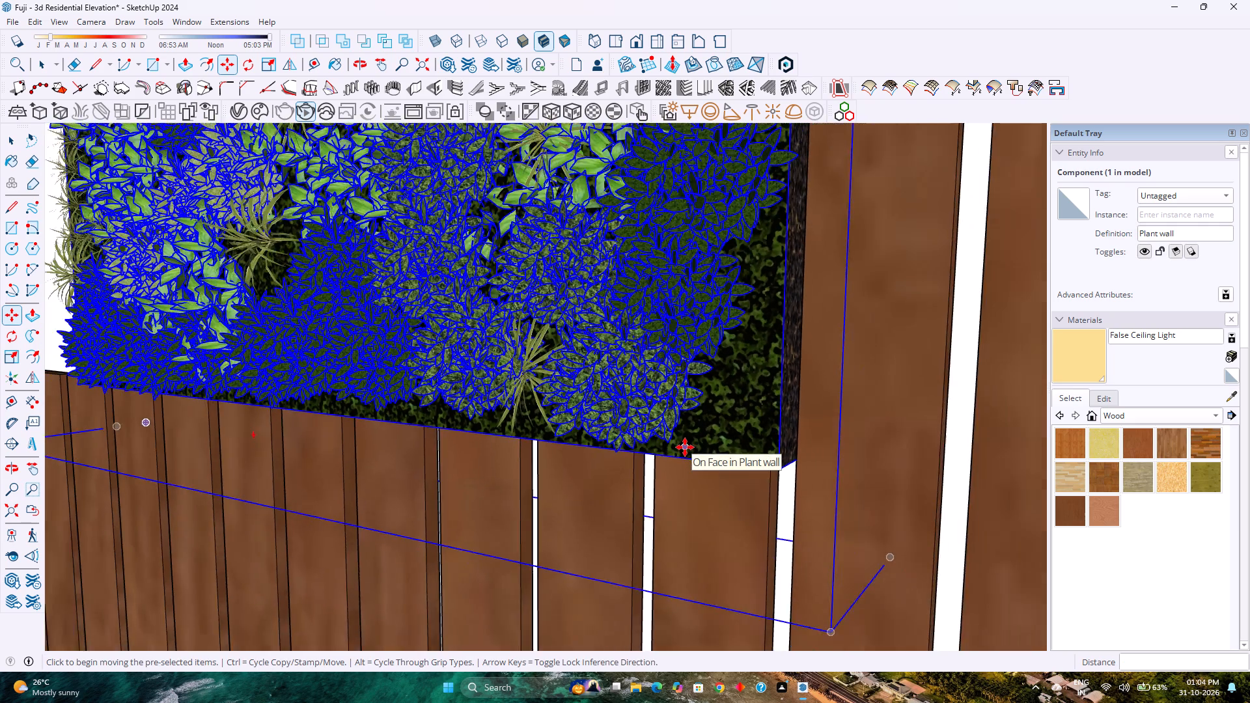
scroll(685, 447, "down", 12)
scroll(485, 476, "down", 3)
middle_click_drag(482, 476, 526, 468)
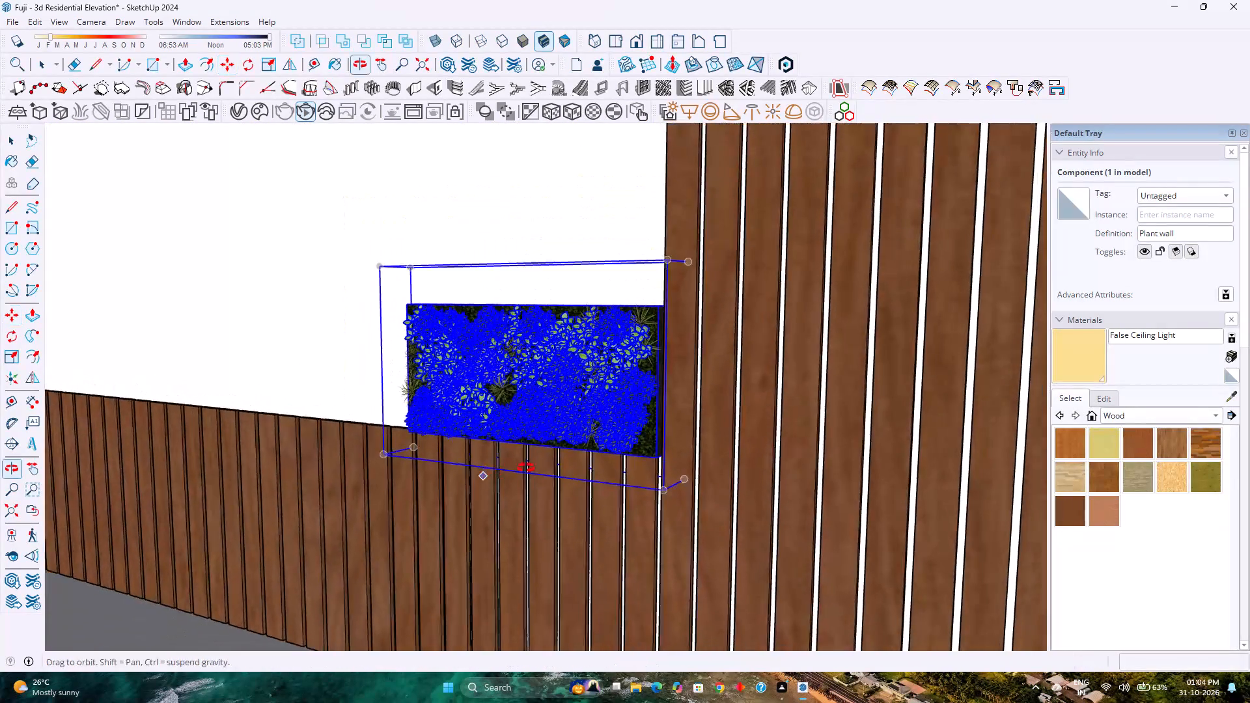
middle_click_drag(526, 468, 799, 480)
middle_click(799, 480)
key("space")
double_click(490, 381)
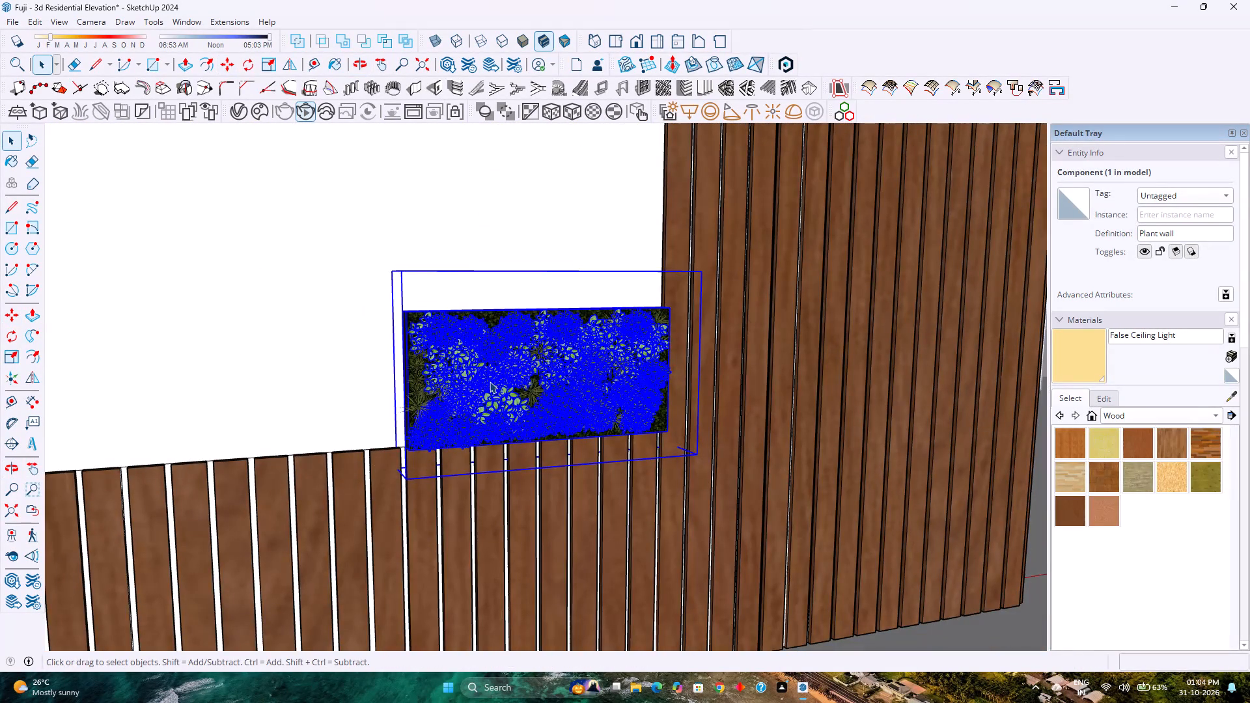
scroll(490, 381, "up", 3)
left_click(490, 381)
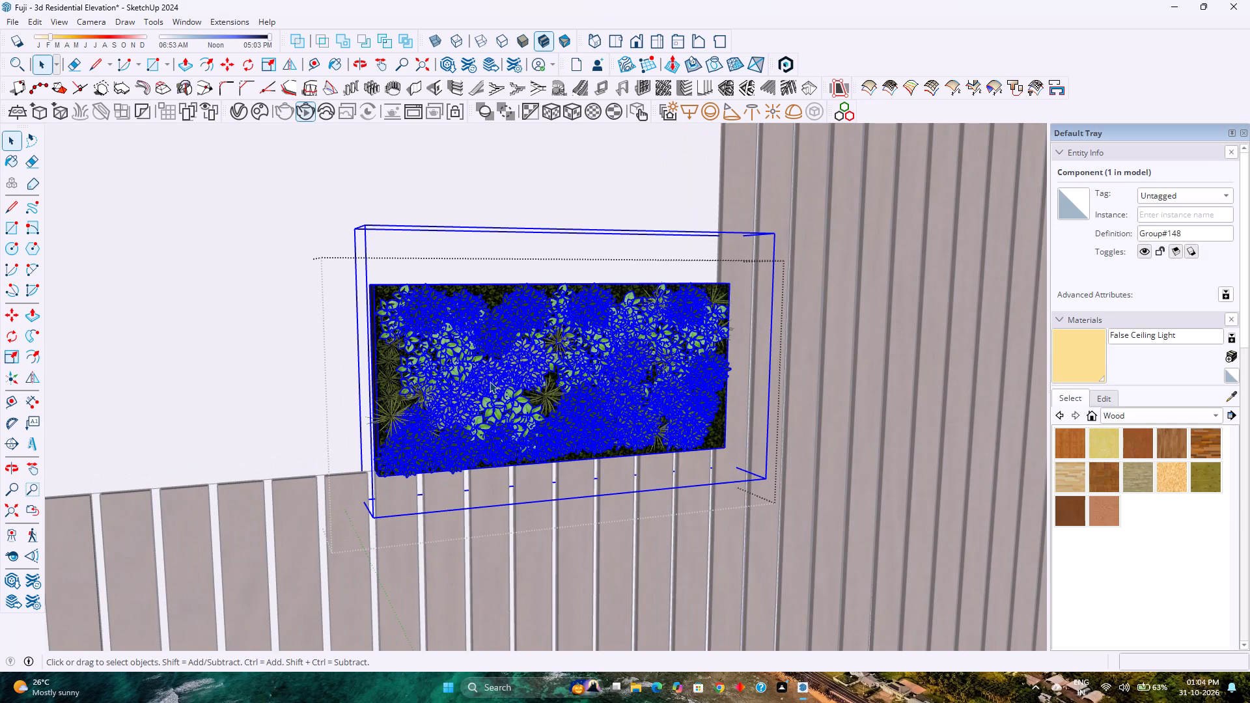
double_click(490, 381)
left_click(490, 381)
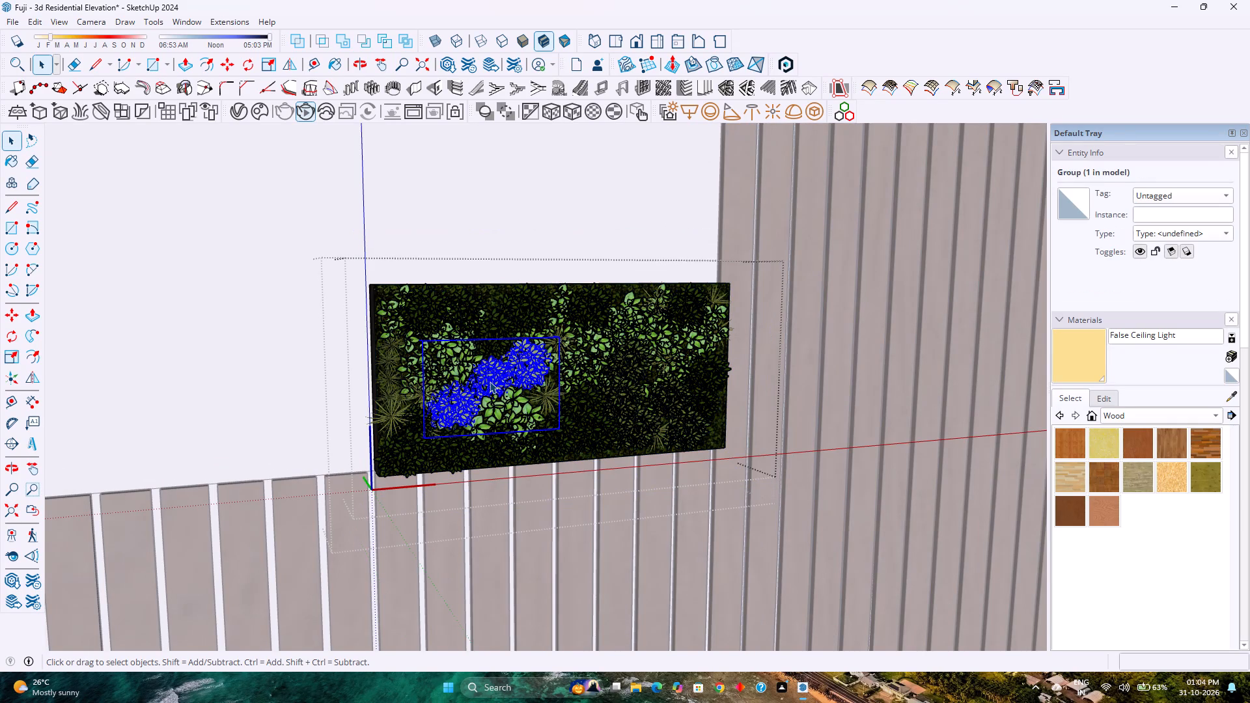
Select all the plant groups and scale them along the red axis by about 3.89 to the opening's far side edge.
key("ctrl+a")
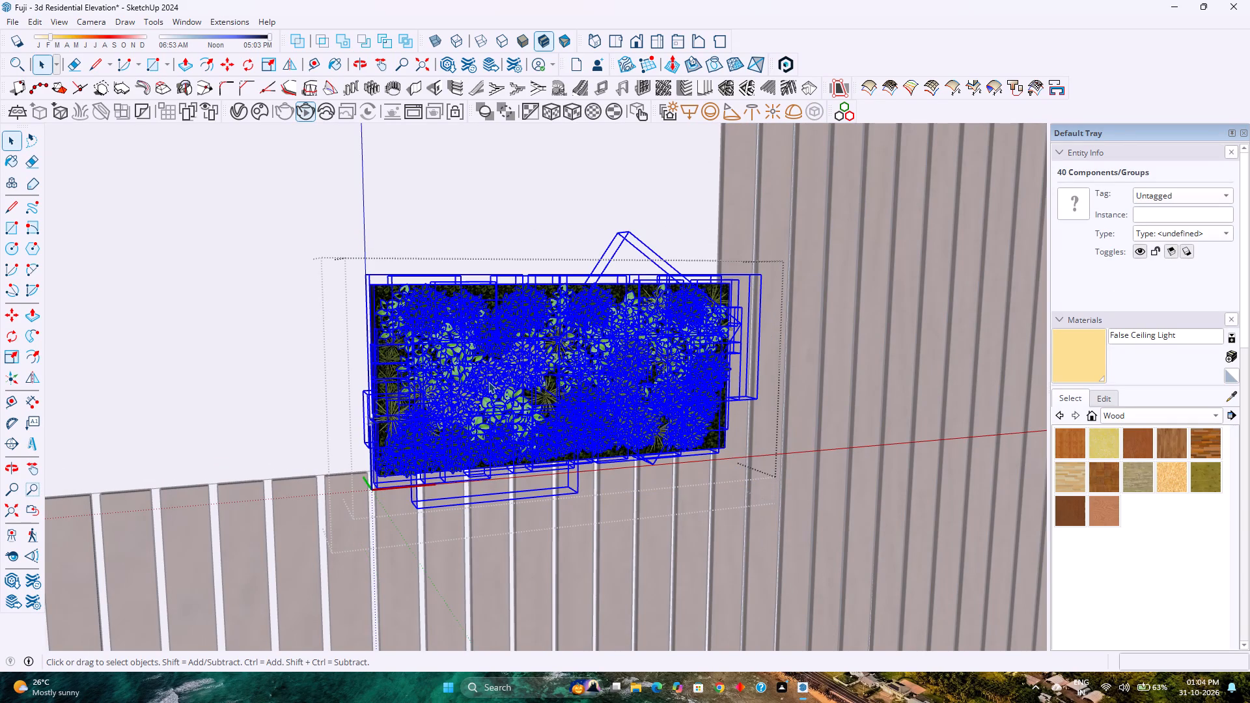
key("s")
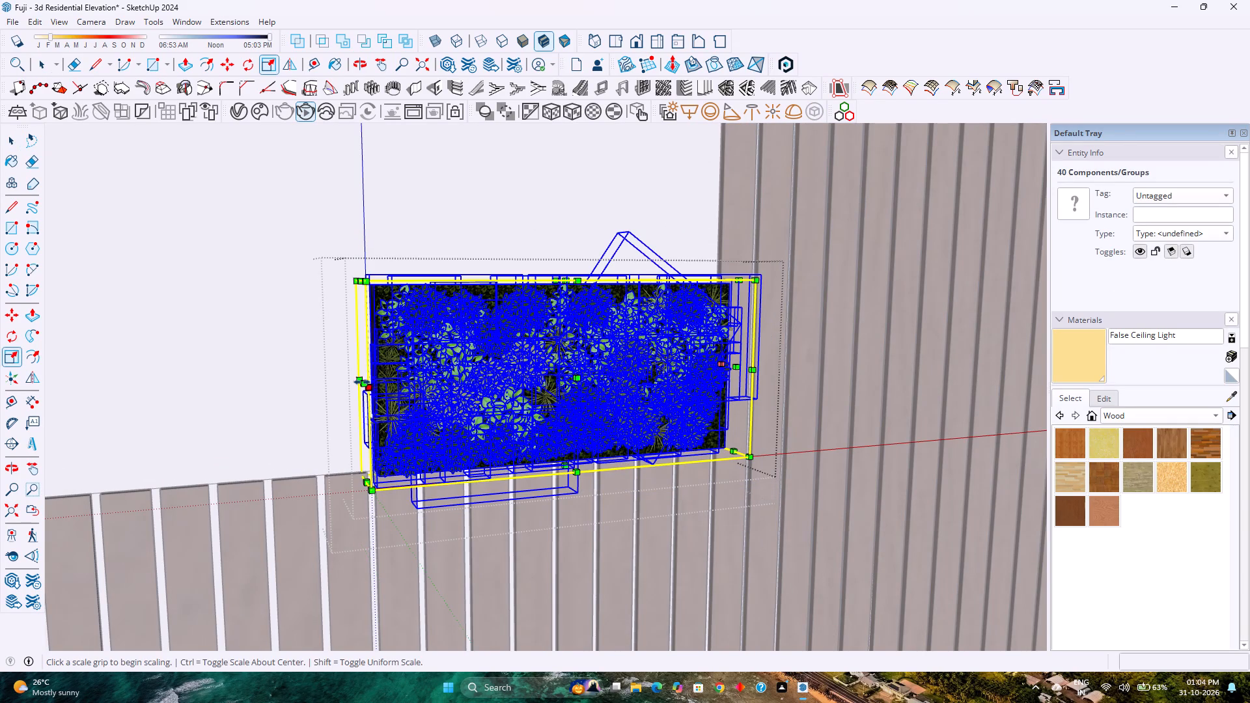
left_click(362, 381)
scroll(300, 382, "down", 8)
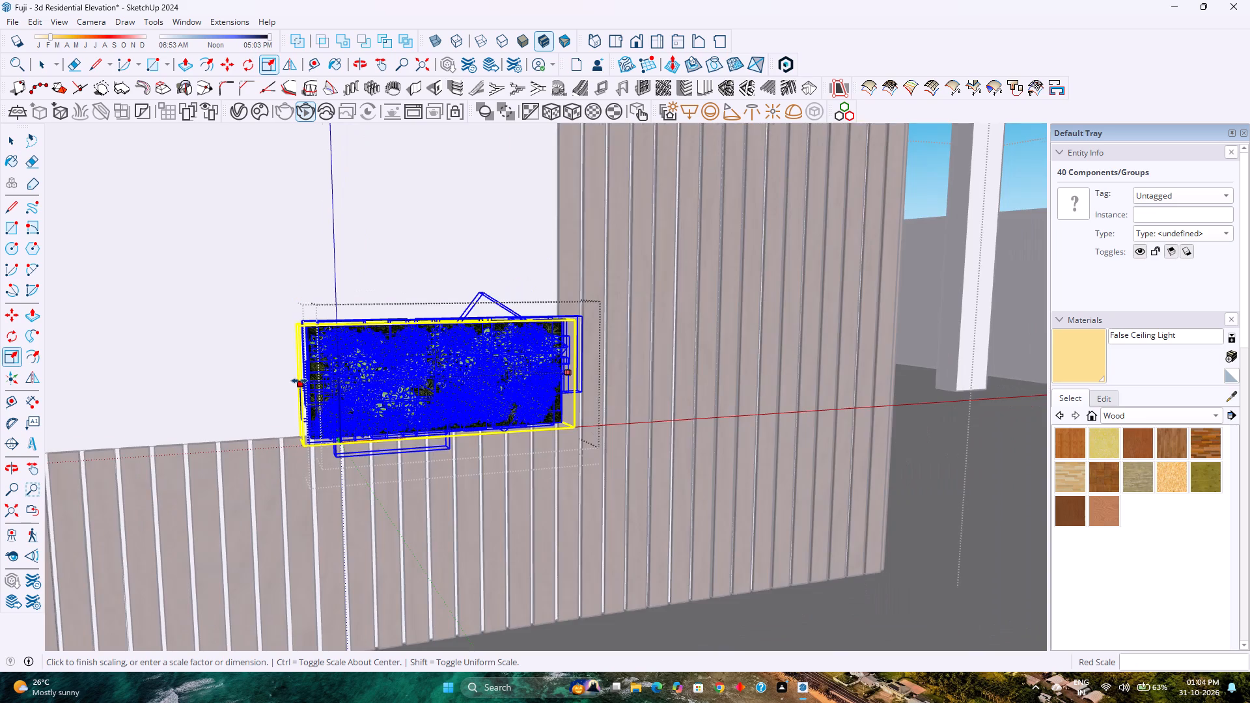
scroll(299, 381, "down", 5)
middle_click_drag(298, 381, 831, 363, "shift")
scroll(454, 303, "up", 5)
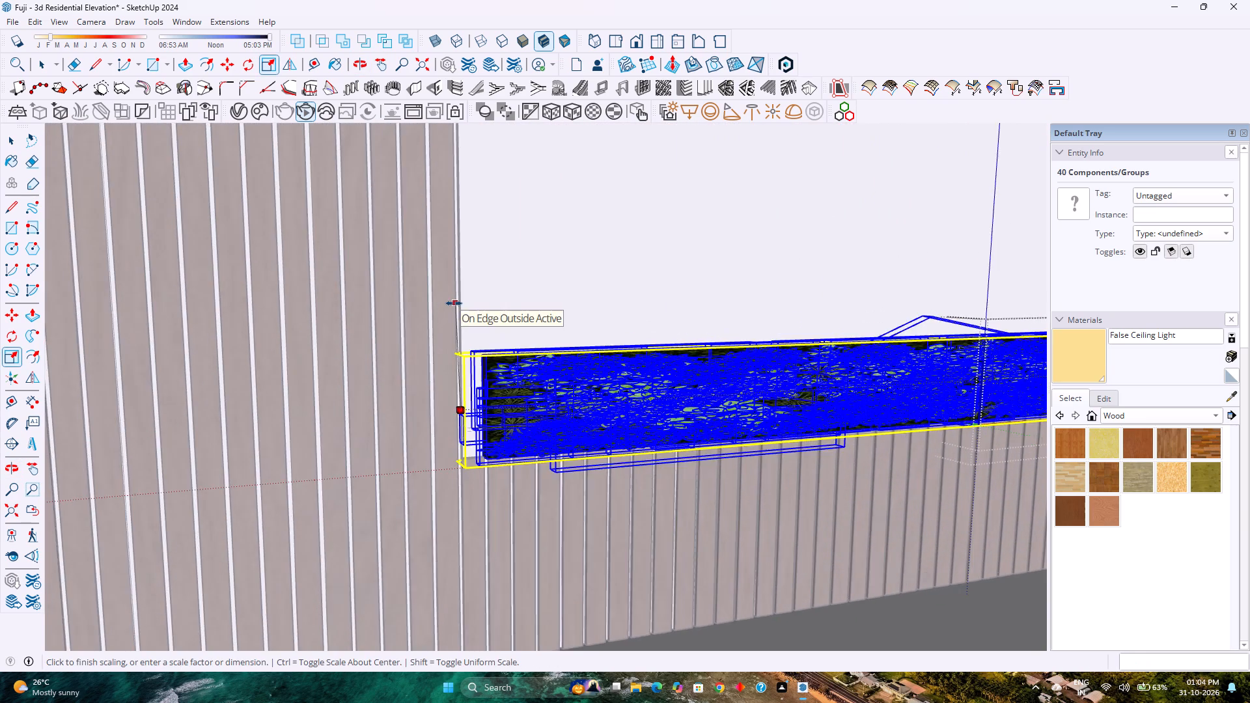
scroll(454, 303, "up", 15)
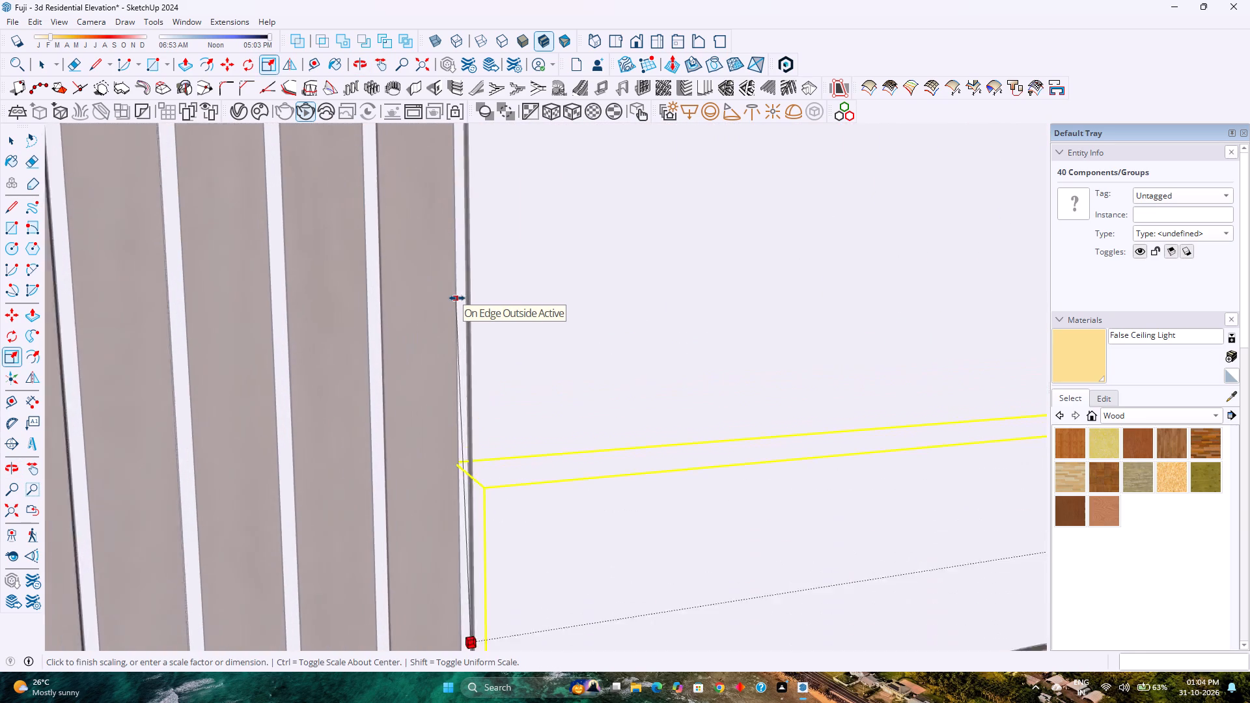
scroll(457, 298, "up", 2)
middle_click(457, 298)
middle_click_drag(457, 299, 434, 319)
middle_click(432, 320)
middle_click(426, 326)
middle_click_drag(421, 334, 357, 378)
middle_click(352, 382)
scroll(350, 372, "down", 12)
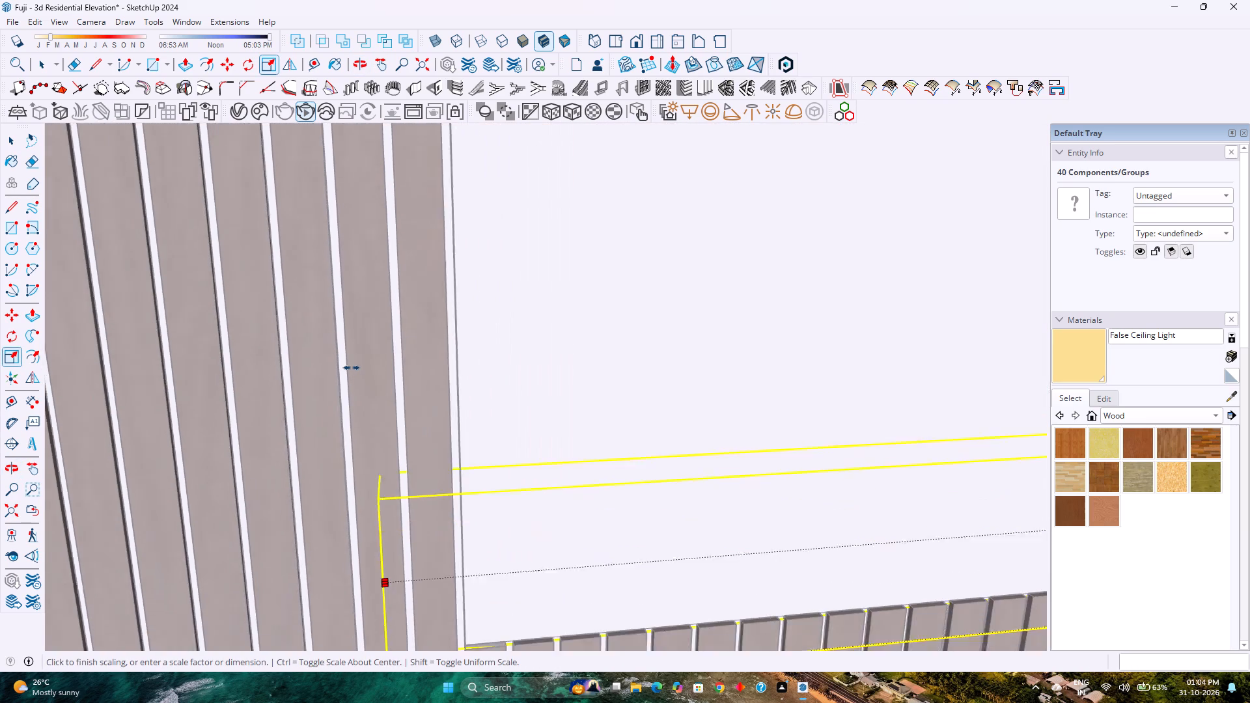
scroll(352, 368, "down", 7)
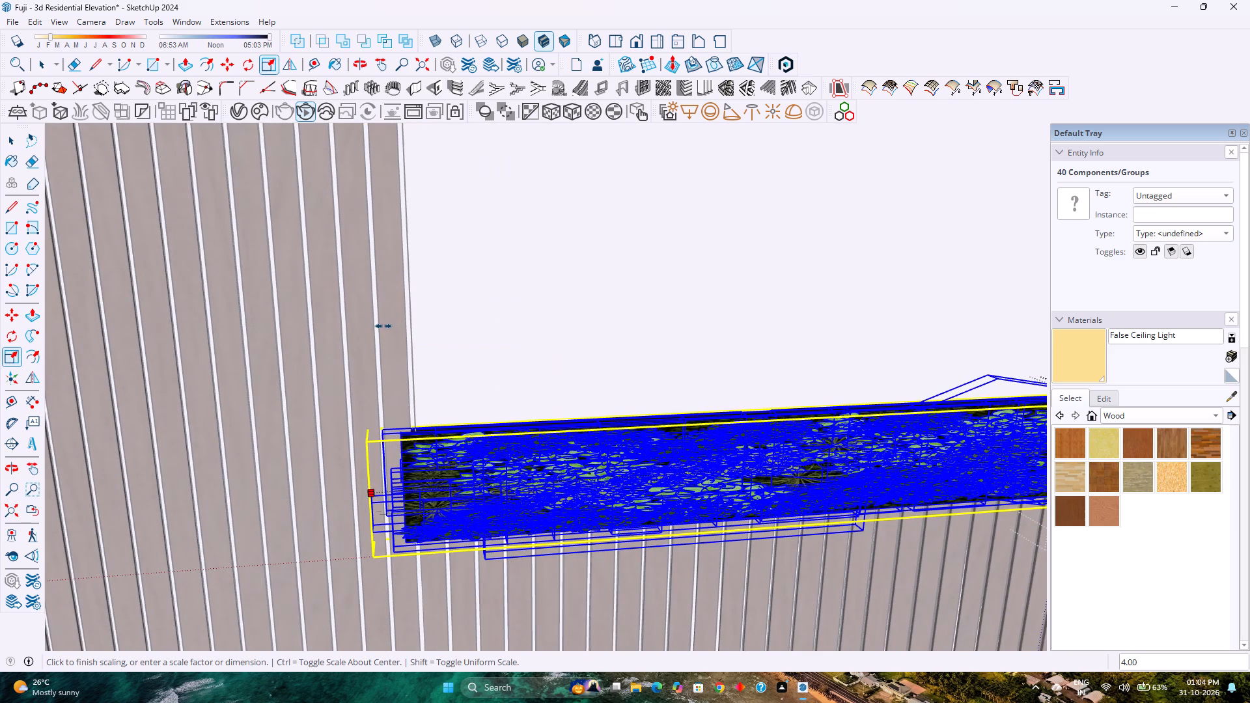
left_click(391, 322)
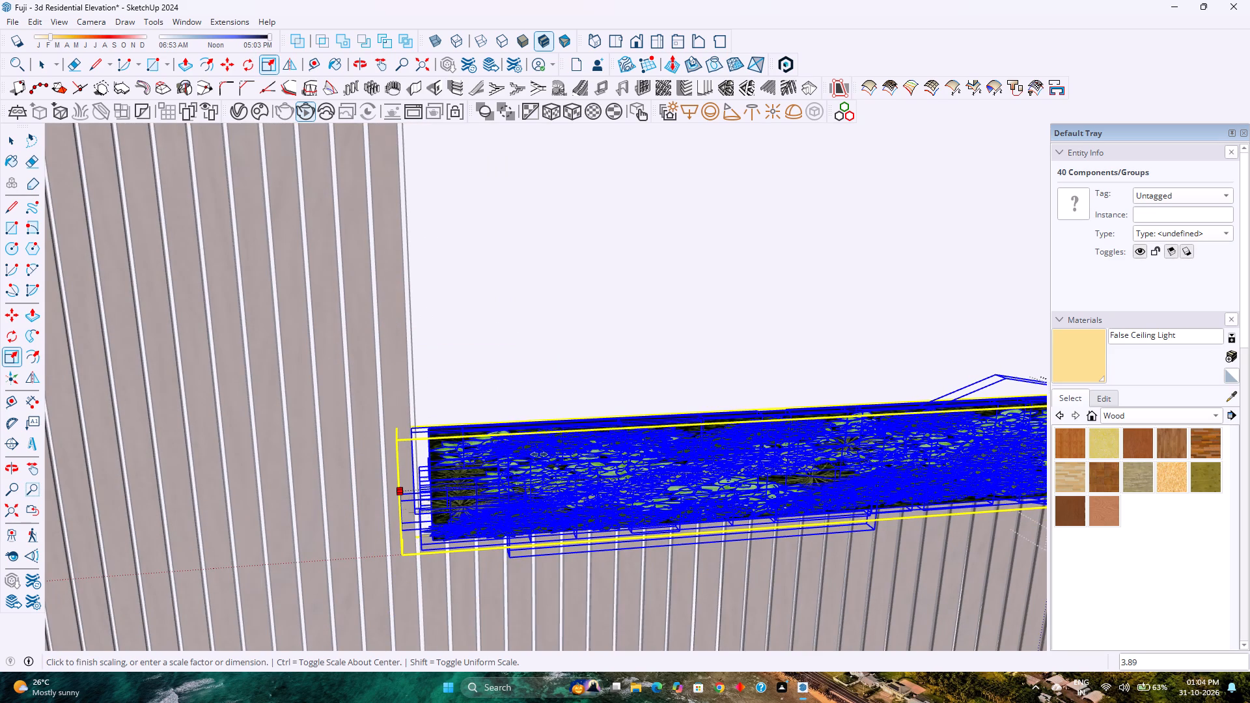
Scale the selected plant groups upward along the blue axis by about 8.30 to the opening's top edge beneath the dark slatted ceiling.
scroll(751, 413, "down", 8)
scroll(661, 408, "down", 4)
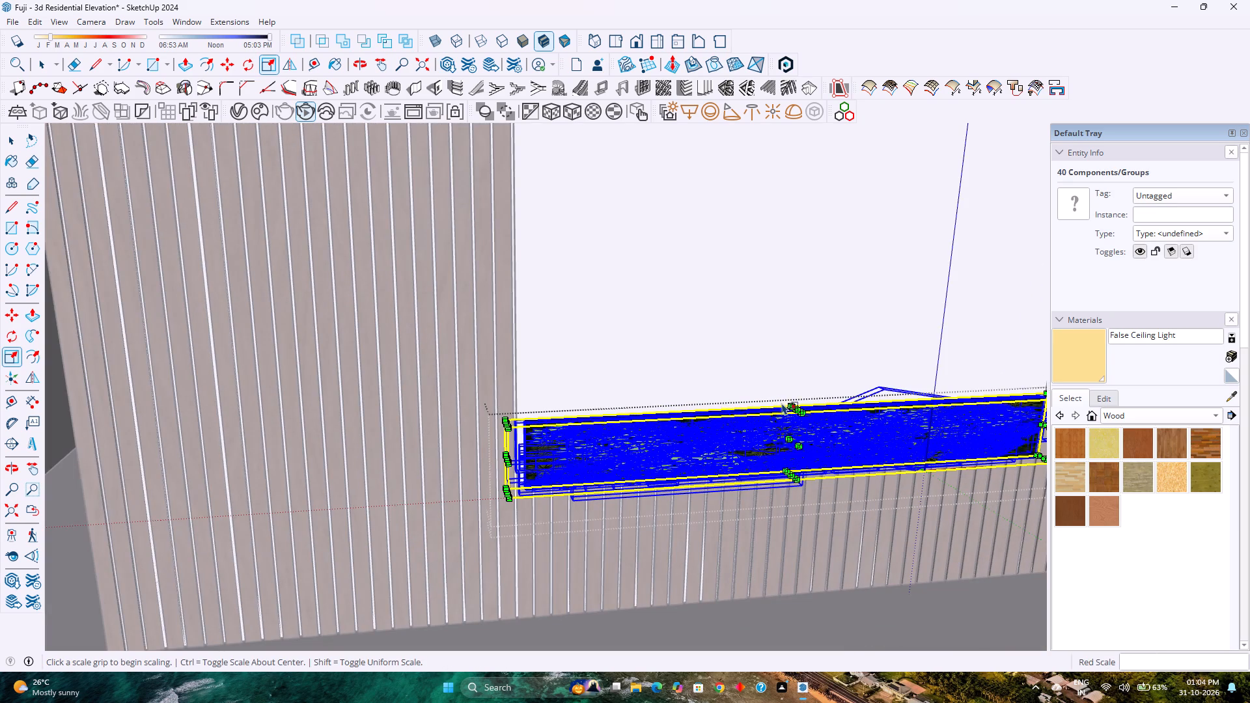
left_click(795, 407)
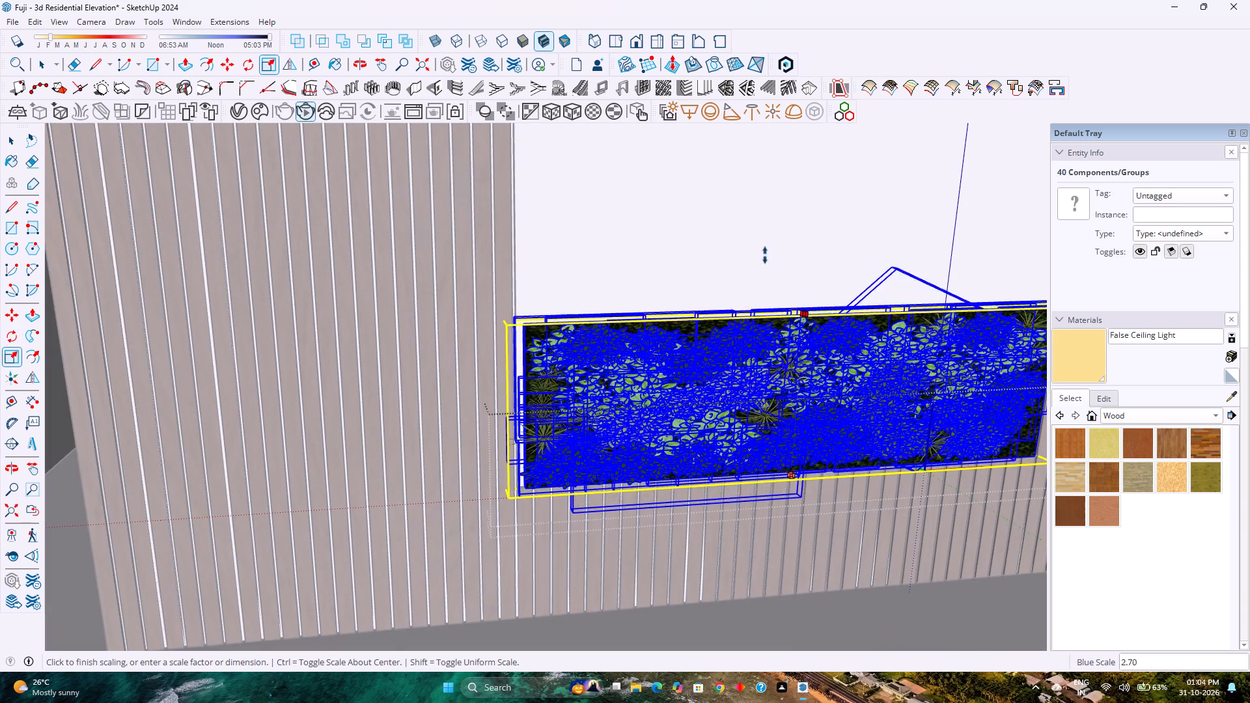
scroll(765, 255, "down", 4)
middle_click_drag(764, 253, 626, 451, "shift")
middle_click(626, 451, "shift")
middle_click(626, 451, "shift")
middle_click_drag(563, 269, 564, 281, "shift")
middle_click(564, 281, "shift")
middle_click(567, 292, "shift")
middle_click_drag(580, 337, 584, 344, "shift")
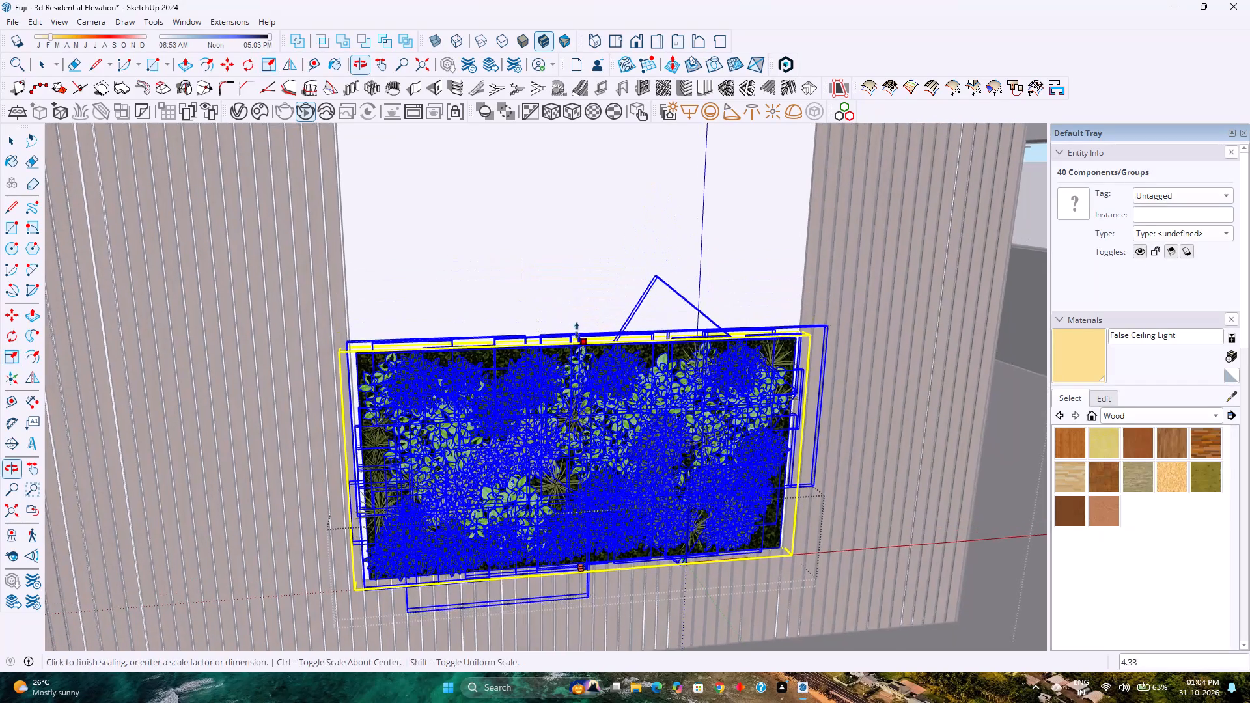
scroll(555, 314, "up", 3)
middle_click_drag(555, 314, 574, 368, "shift")
middle_click_drag(569, 361, 588, 293)
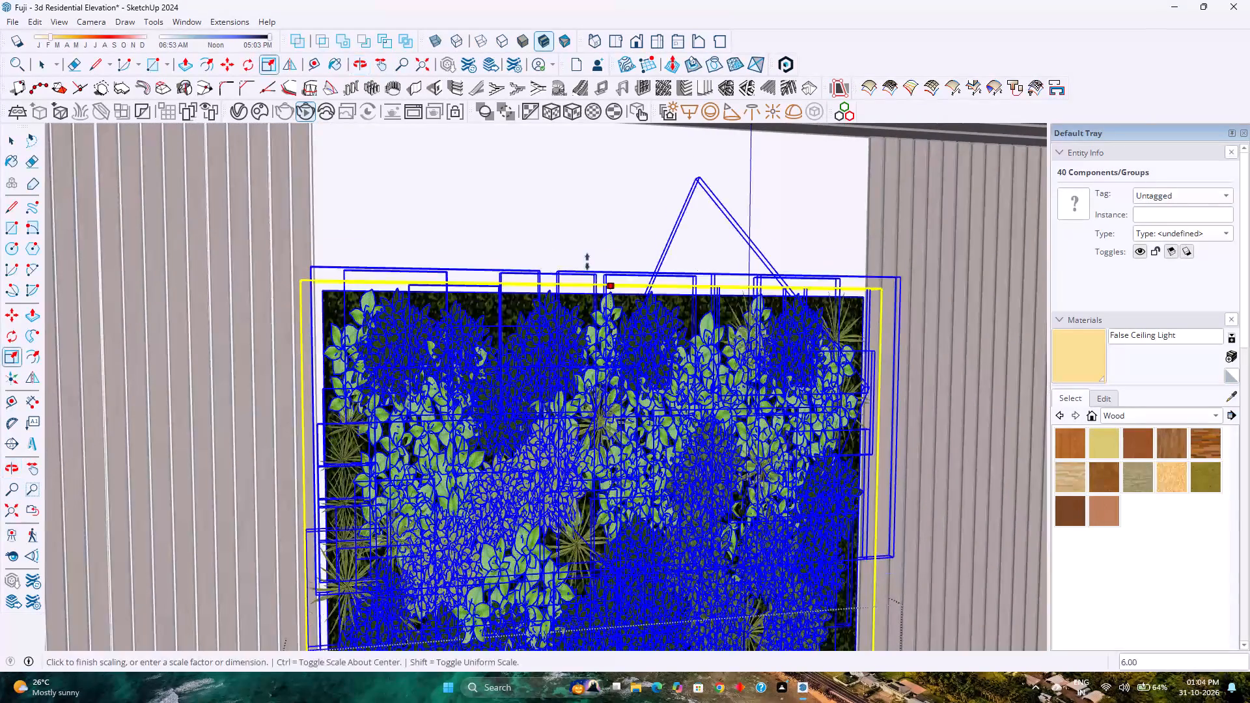
middle_click(582, 235, "shift")
middle_click_drag(583, 240, 590, 251, "shift")
middle_click_drag(590, 251, 596, 258, "shift")
middle_click(596, 258, "shift")
middle_click_drag(602, 265, 643, 336, "shift")
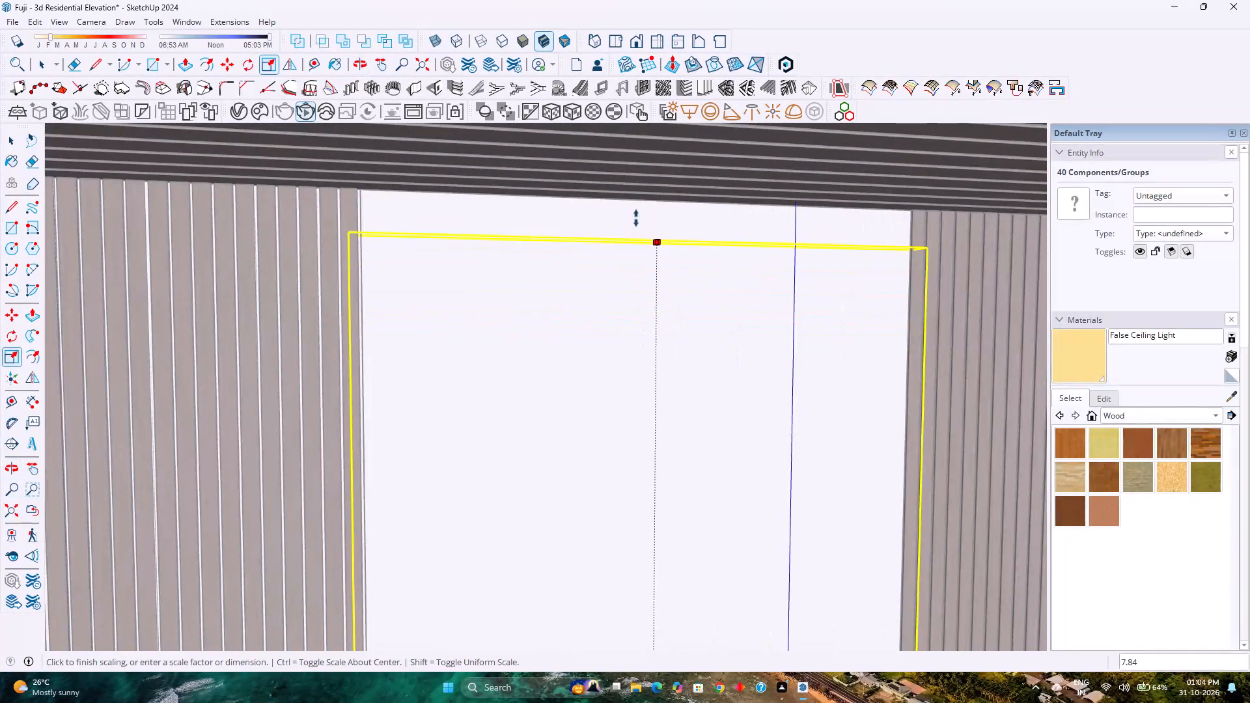
left_click(482, 189)
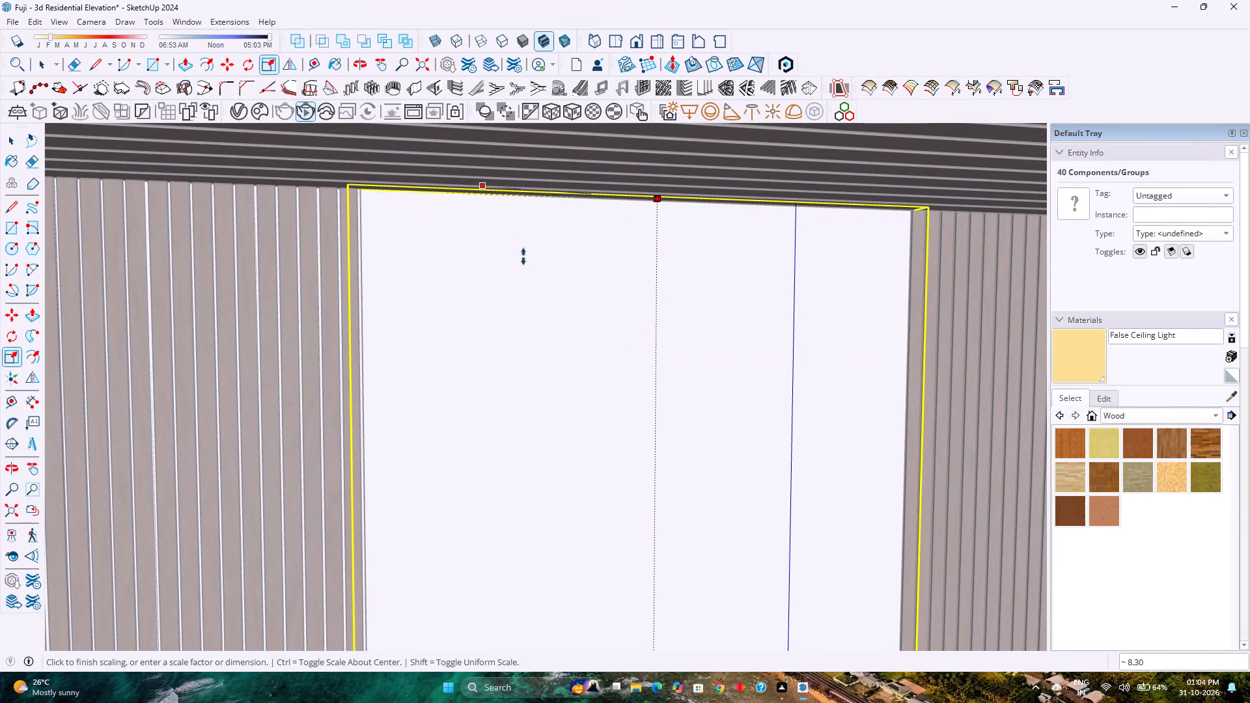
Scale the plant groups along the red axis by about 1.02 to cover the white gap beside the slats.
scroll(521, 351, "down", 11)
scroll(521, 355, "up", 3)
scroll(521, 355, "down", 3)
scroll(521, 355, "up", 3)
scroll(521, 355, "down", 2)
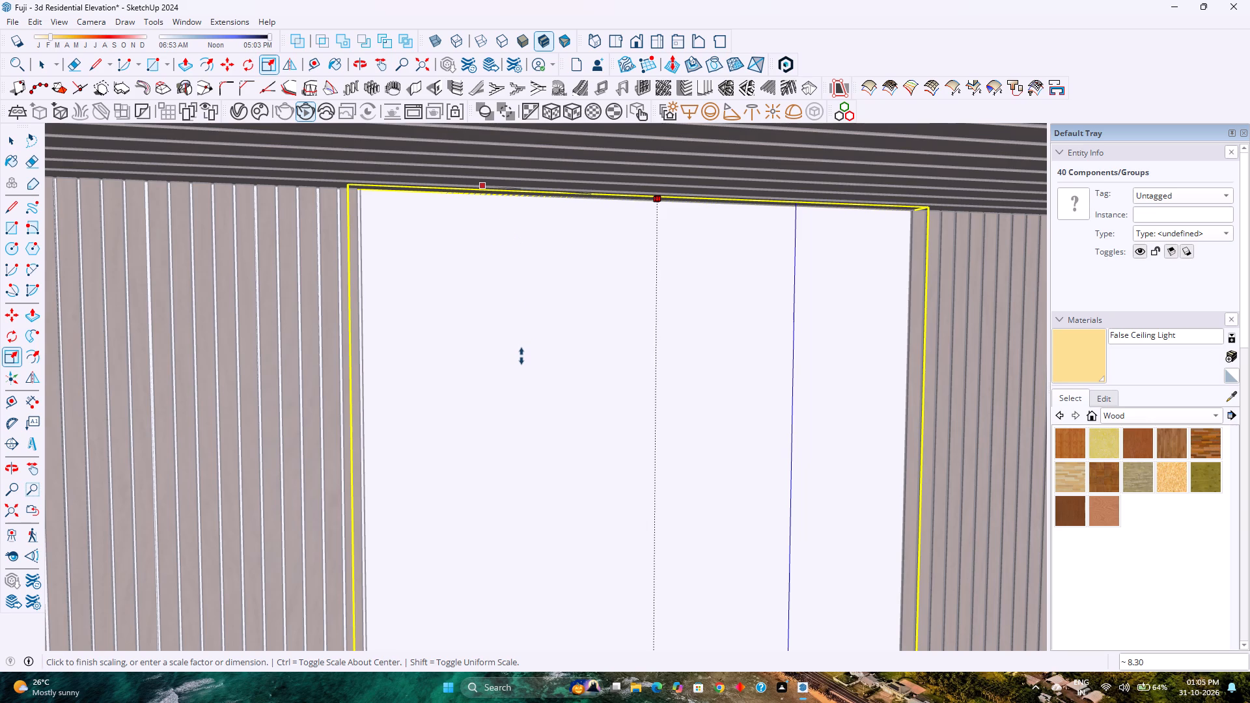
scroll(521, 356, "down", 3)
scroll(521, 357, "up", 2)
scroll(521, 357, "down", 2)
scroll(521, 357, "up", 2)
scroll(521, 357, "down", 4)
scroll(521, 357, "up", 1)
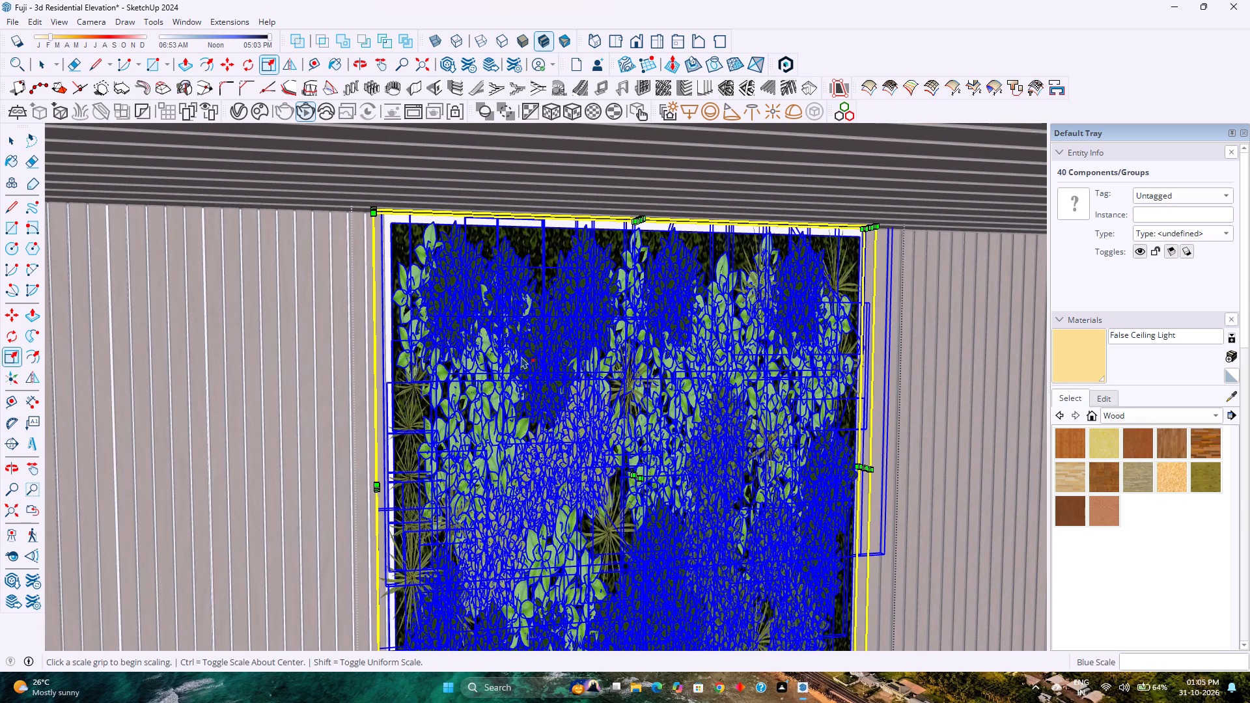
scroll(454, 325, "up", 4)
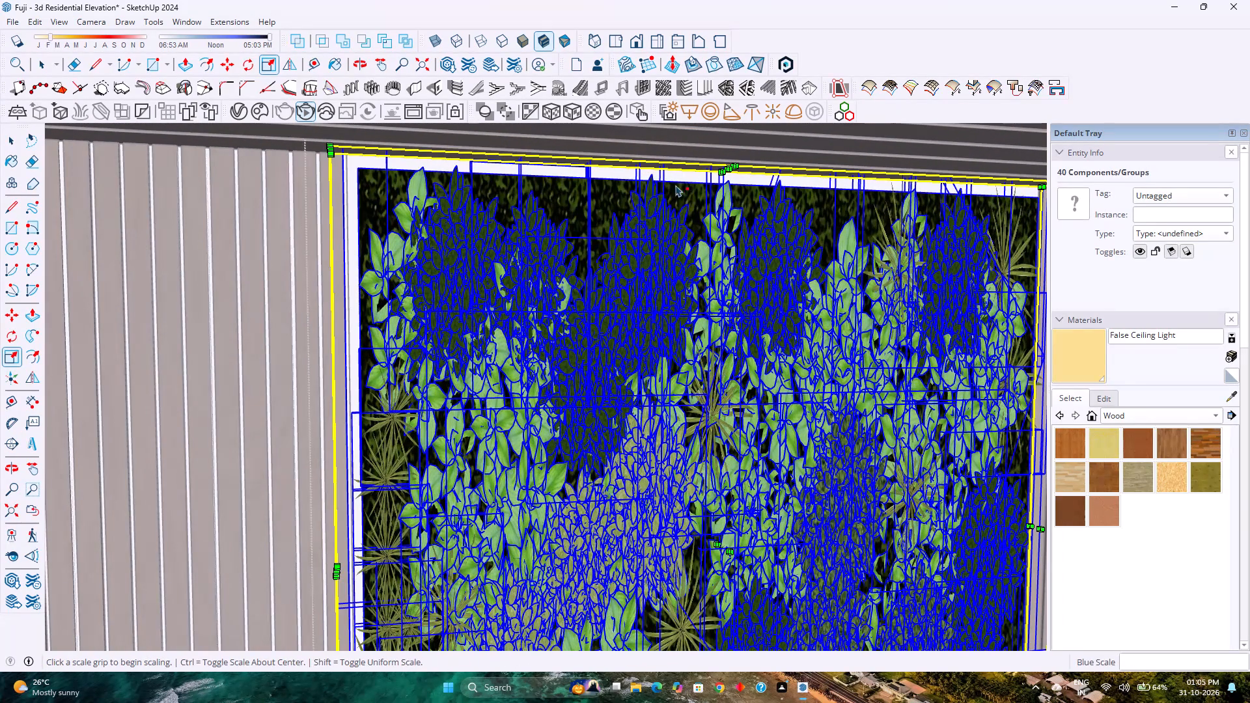
scroll(710, 178, "up", 3)
scroll(710, 178, "down", 6)
scroll(665, 224, "down", 2)
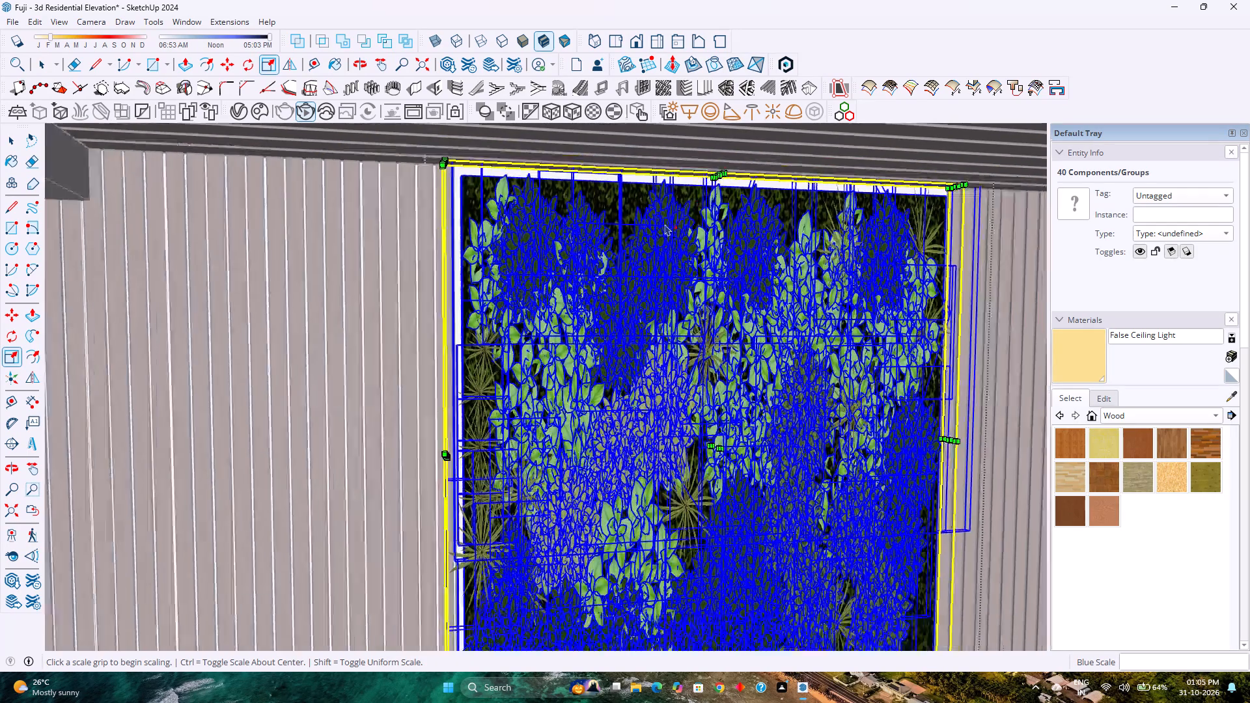
scroll(665, 224, "down", 2)
scroll(665, 225, "up", 1)
middle_click_drag(624, 409, 569, 413)
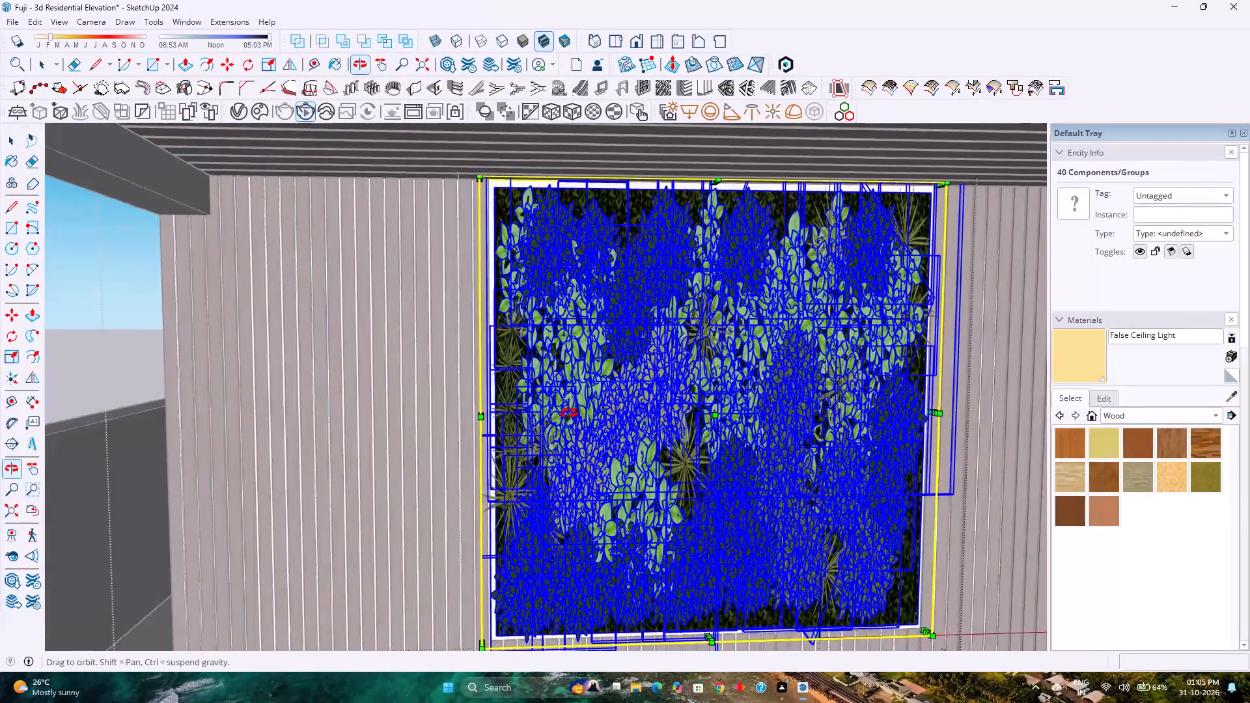
middle_click_drag(569, 413, 525, 417)
scroll(624, 409, "up", 3)
middle_click_drag(611, 408, 548, 418)
scroll(548, 418, "down", 1)
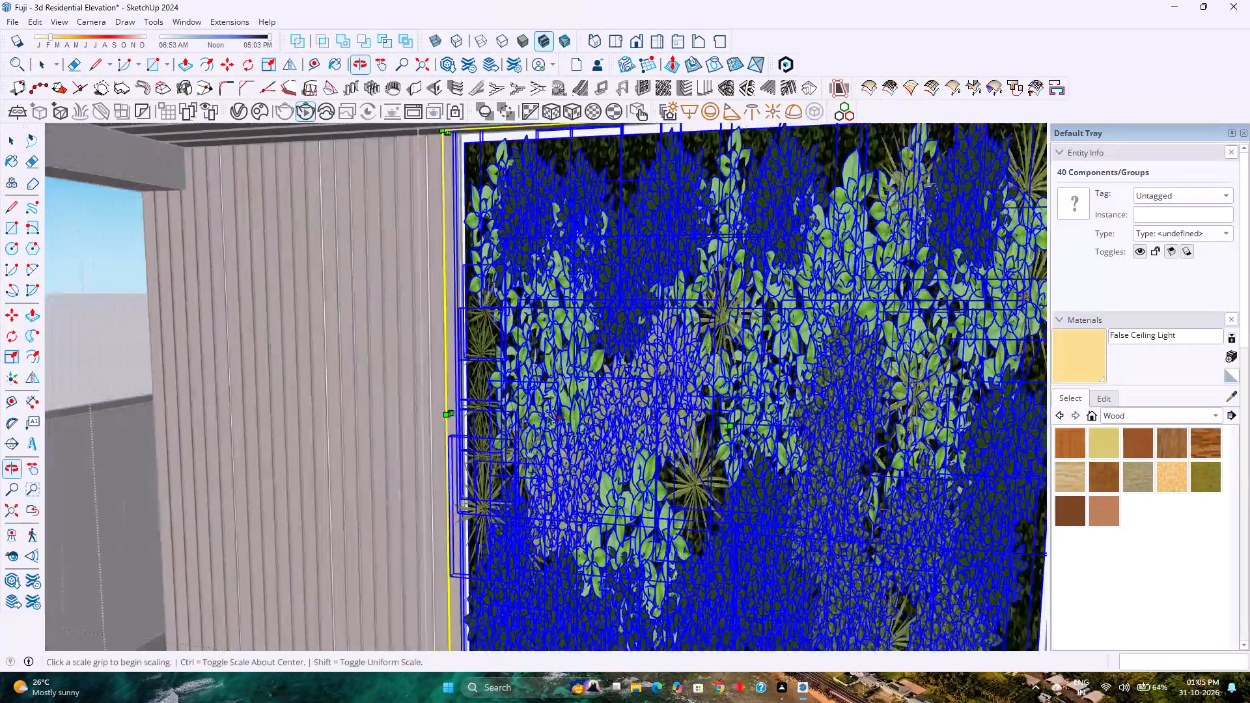
scroll(548, 414, "down", 4)
scroll(792, 538, "up", 3)
middle_click_drag(827, 528, 749, 529)
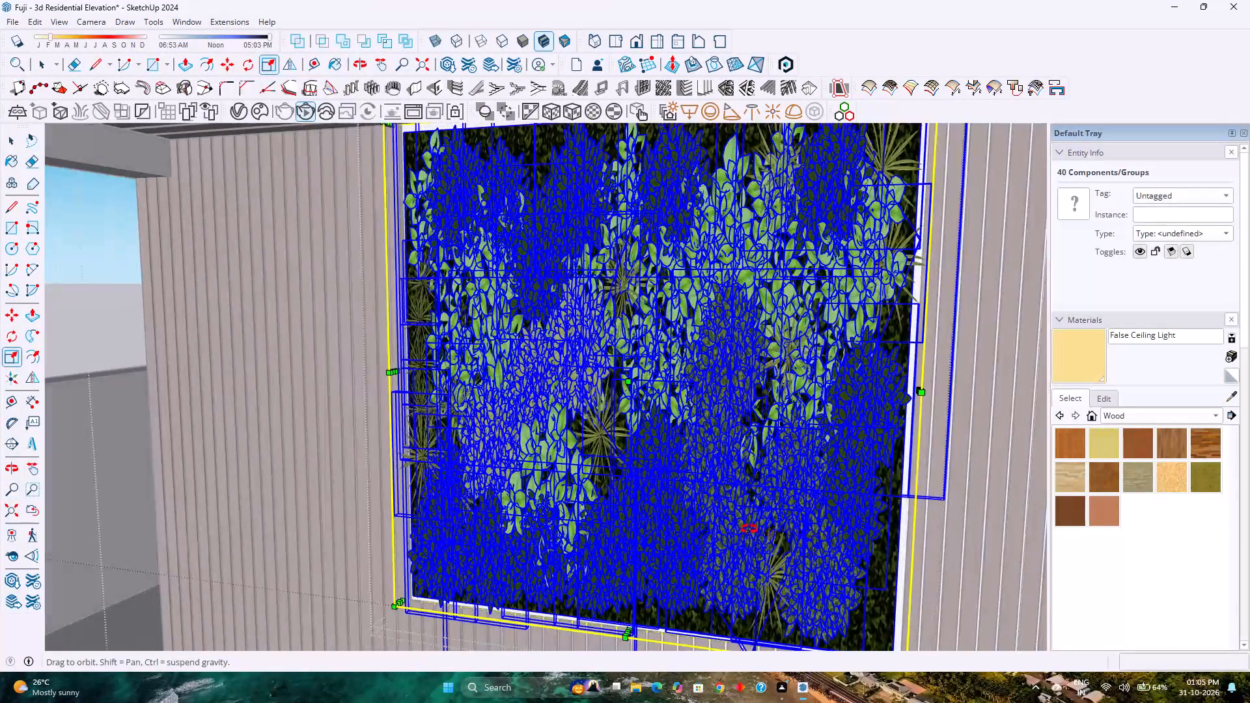
middle_click_drag(749, 529, 741, 528)
middle_click_drag(740, 528, 689, 515)
scroll(887, 389, "up", 12)
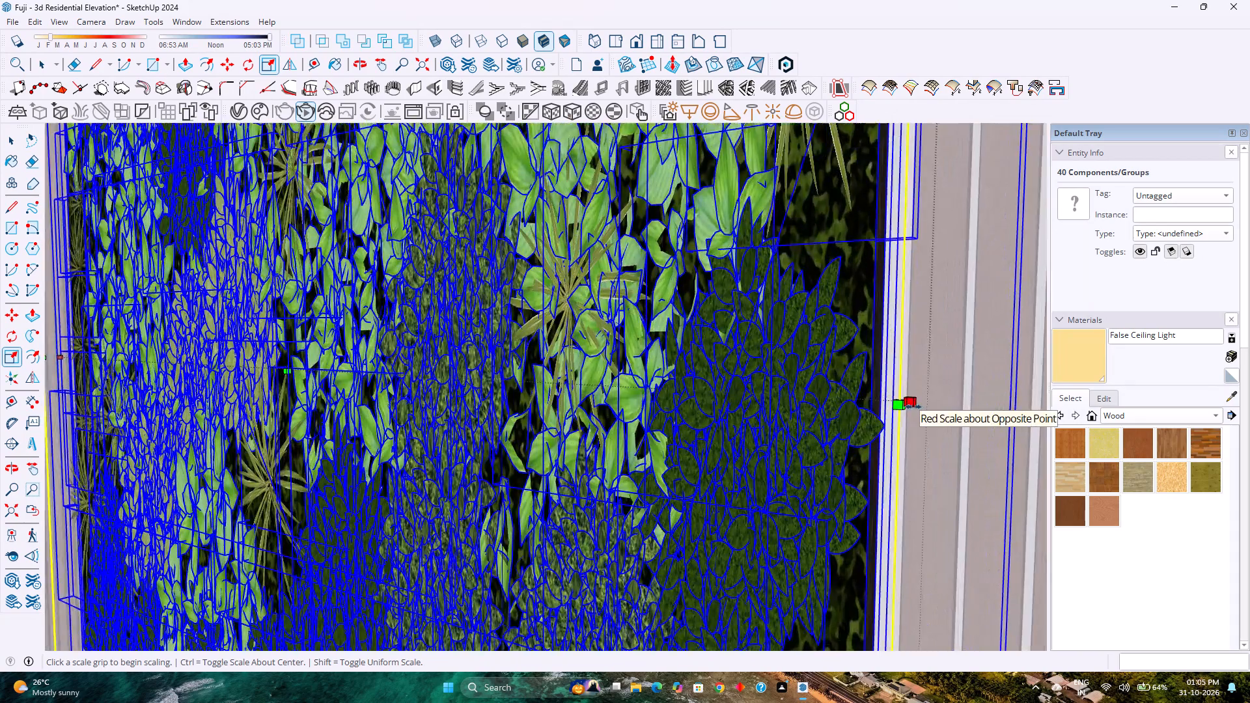
scroll(913, 407, "up", 8)
middle_click_drag(867, 426, 913, 518)
scroll(930, 410, "down", 4)
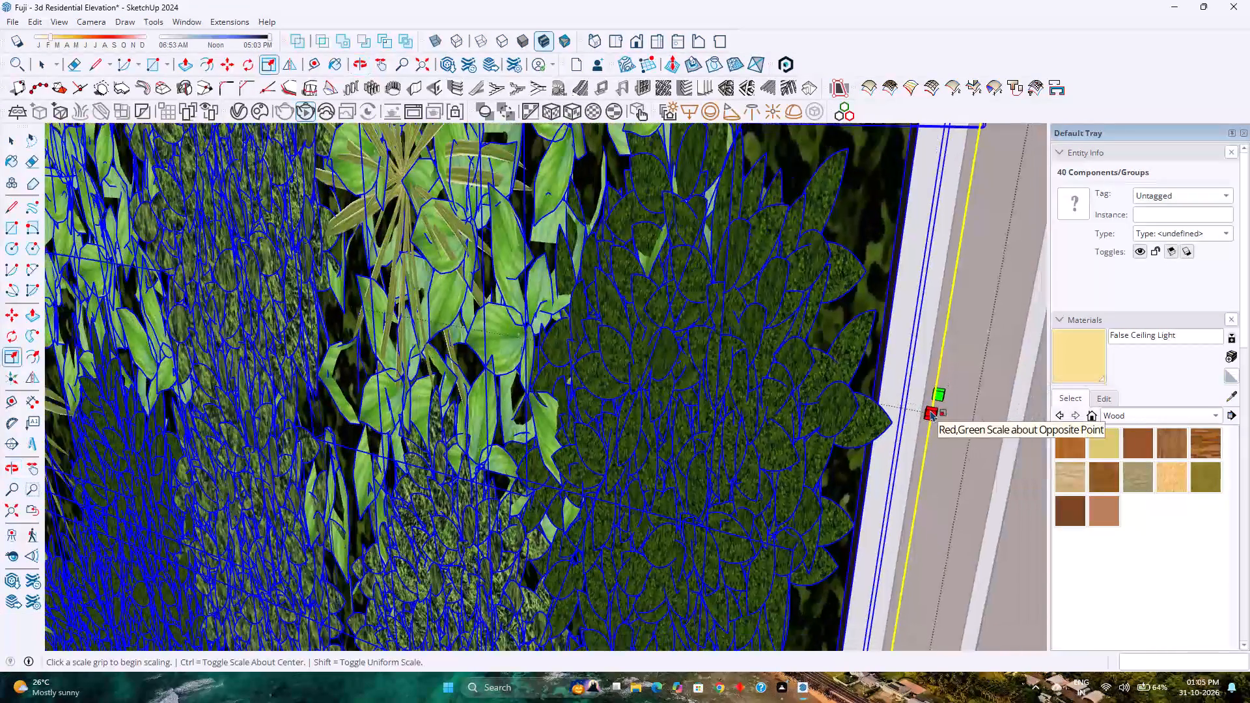
scroll(930, 410, "down", 5)
left_click(936, 400)
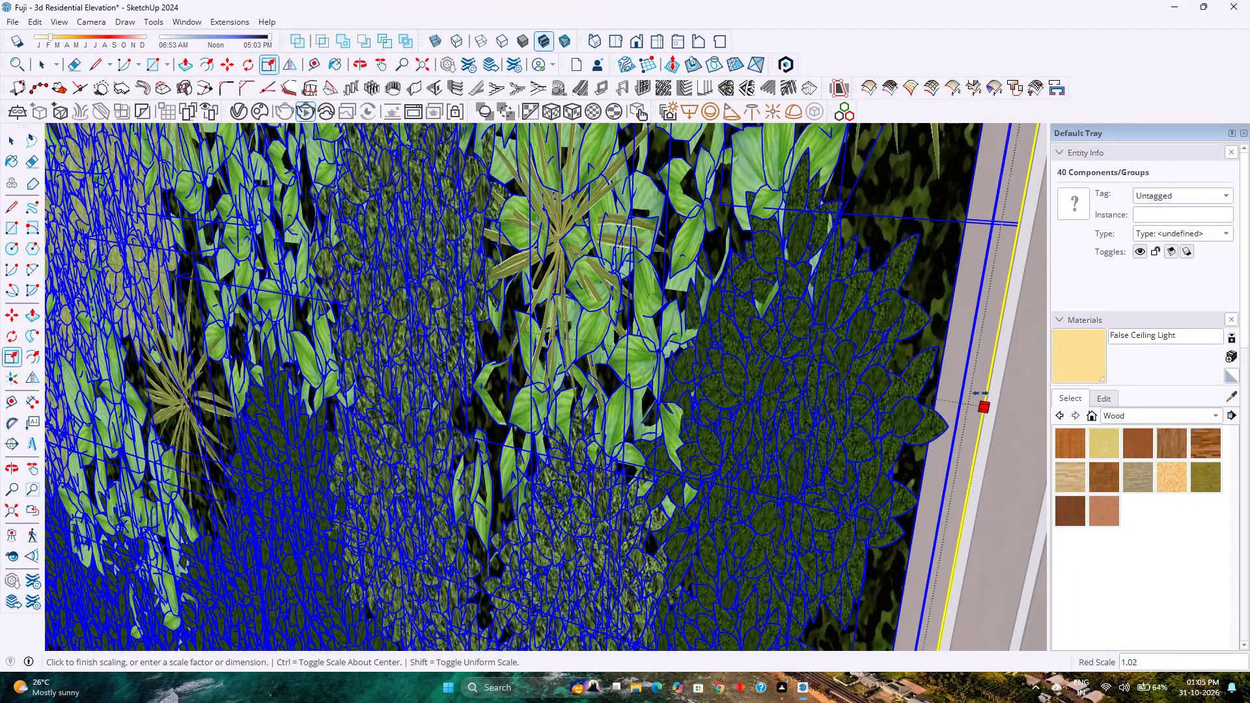
left_click(980, 393)
Scale the plant groups downward along the blue axis by about 1.02 to cover the white strip at the opening's bottom edge.
scroll(865, 369, "down", 16)
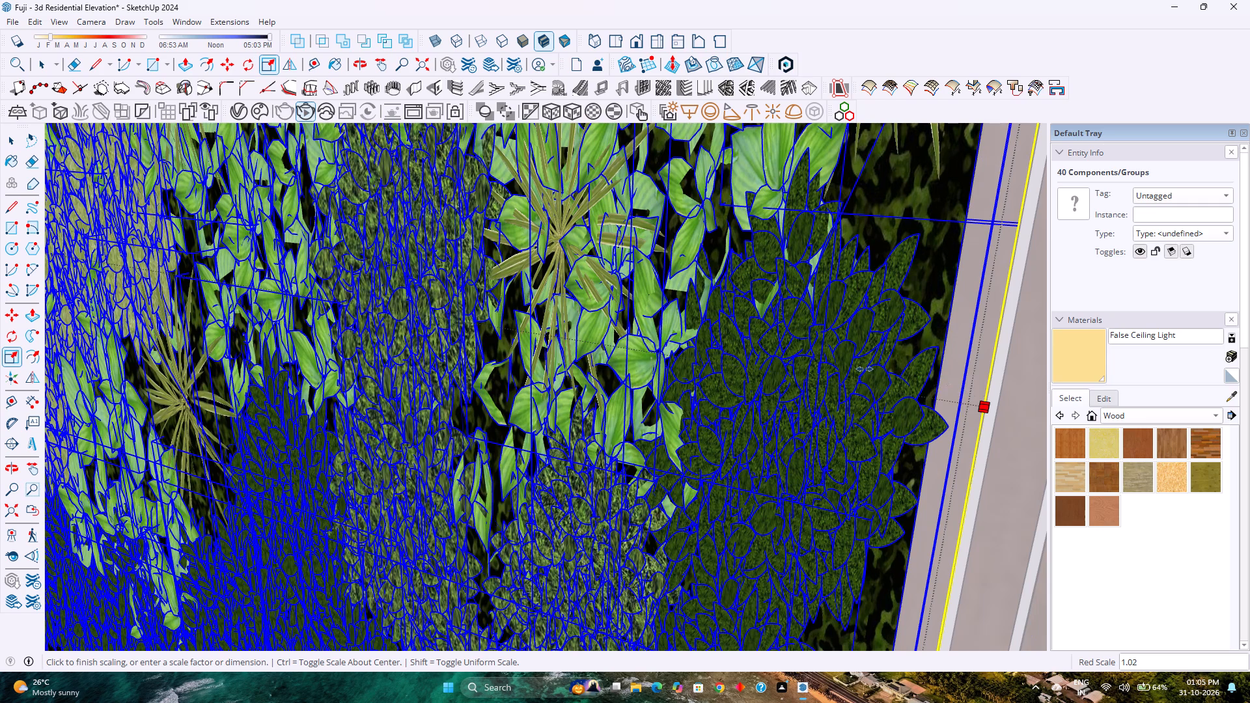
scroll(787, 427, "down", 3)
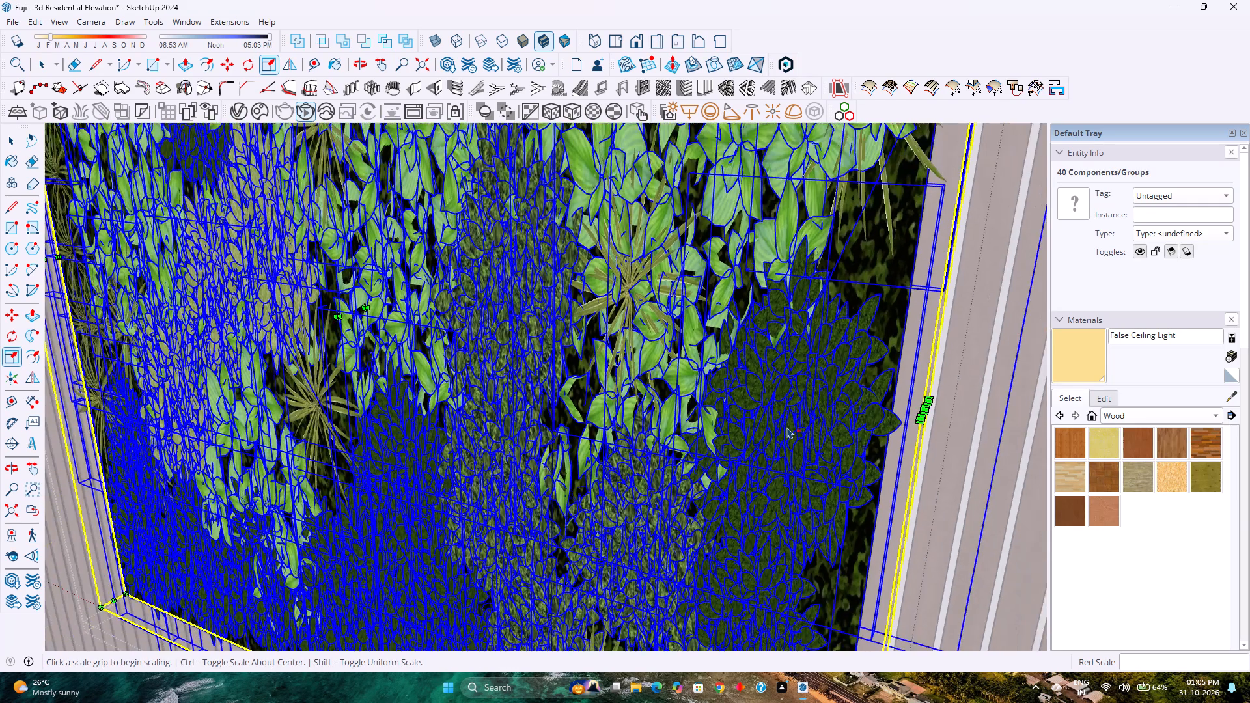
scroll(787, 427, "down", 6)
middle_click_drag(553, 472, 590, 368)
scroll(592, 368, "down", 2)
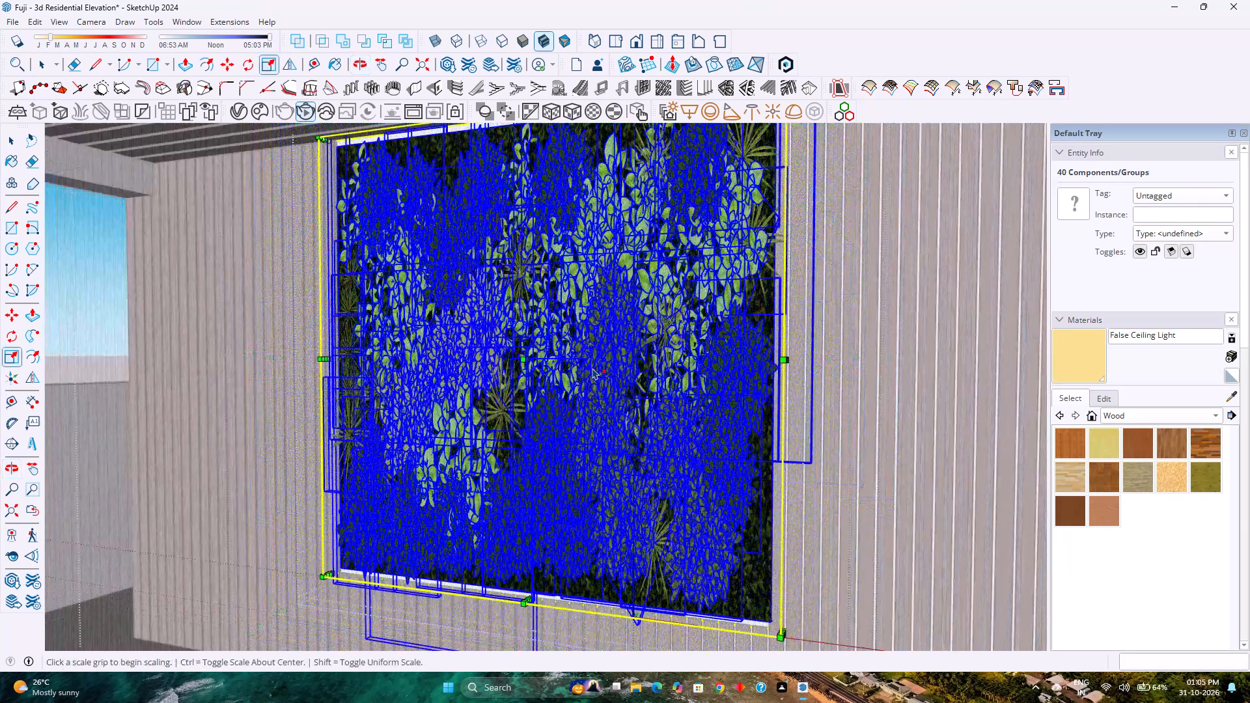
scroll(592, 368, "down", 4)
scroll(544, 576, "up", 20)
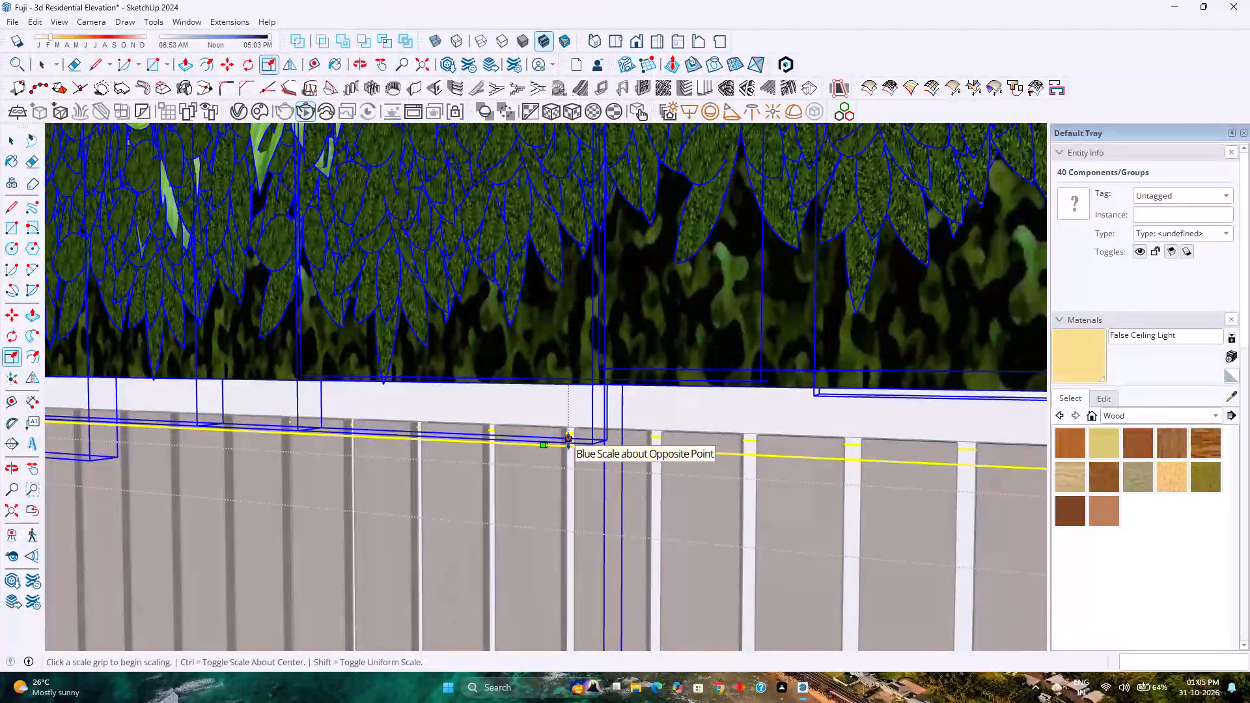
left_click(568, 441)
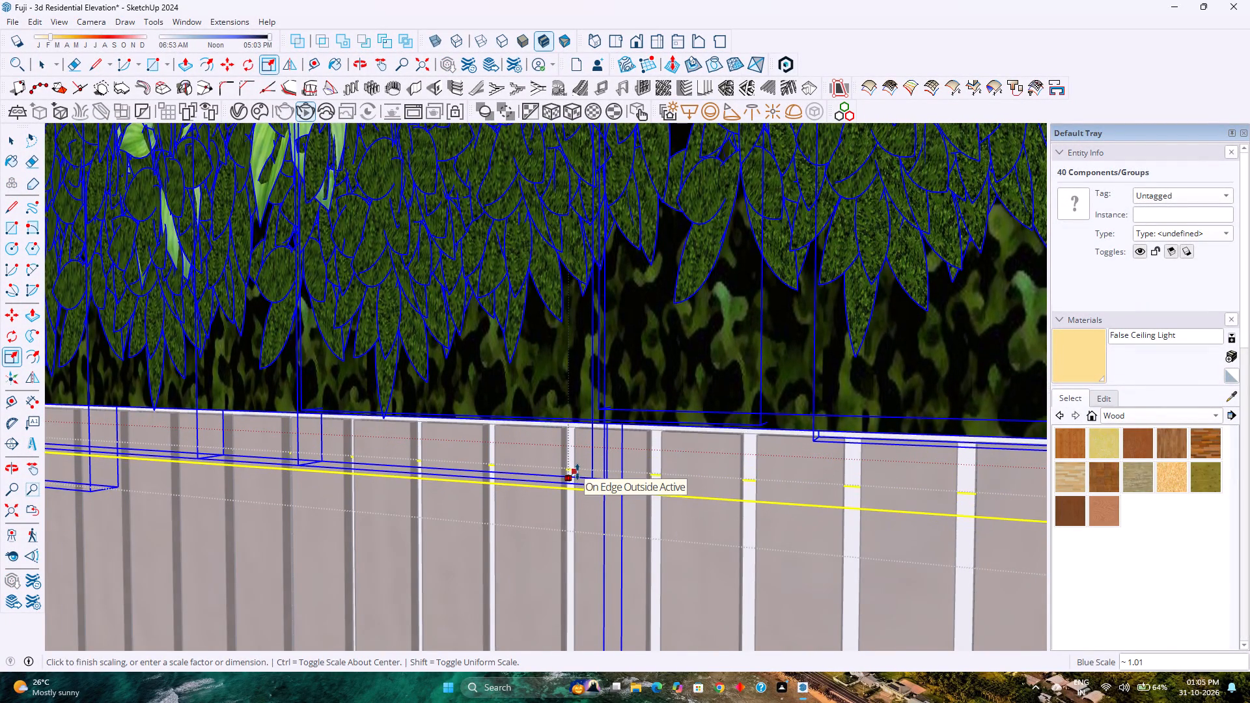
scroll(577, 472, "up", 1)
middle_click(577, 473)
middle_click(576, 473)
middle_click_drag(576, 473, 571, 433)
middle_click(571, 432)
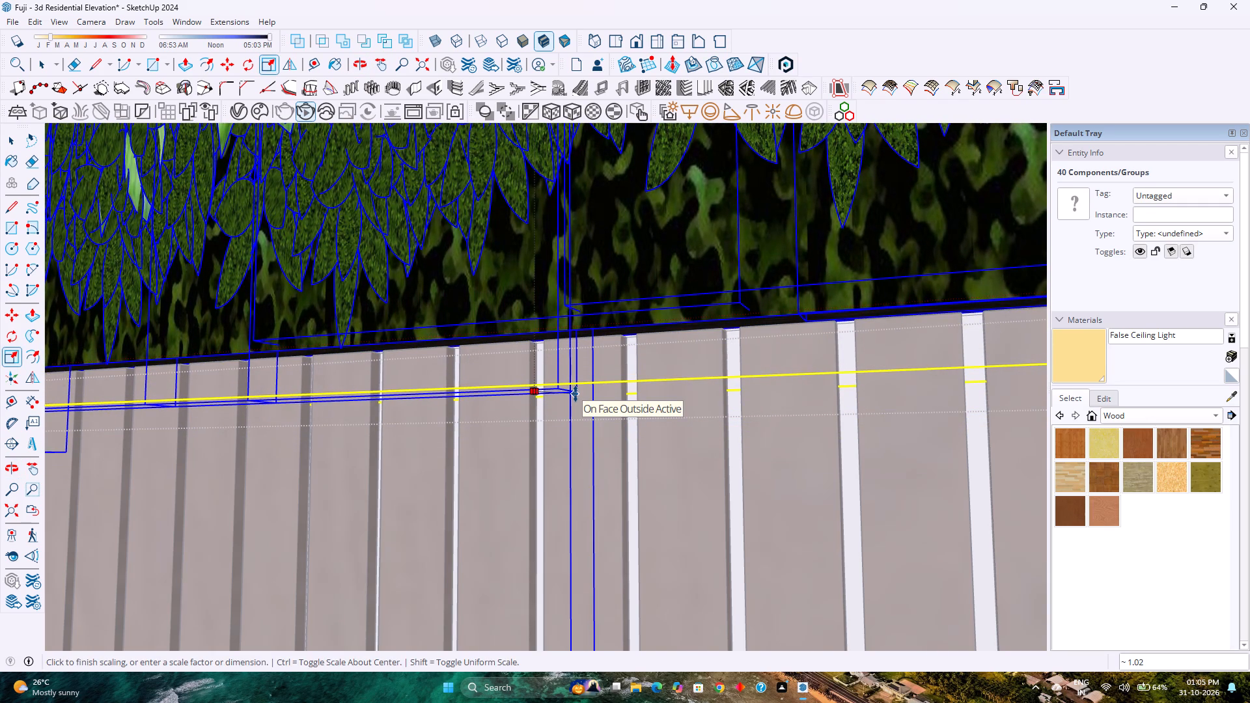
left_click(576, 394)
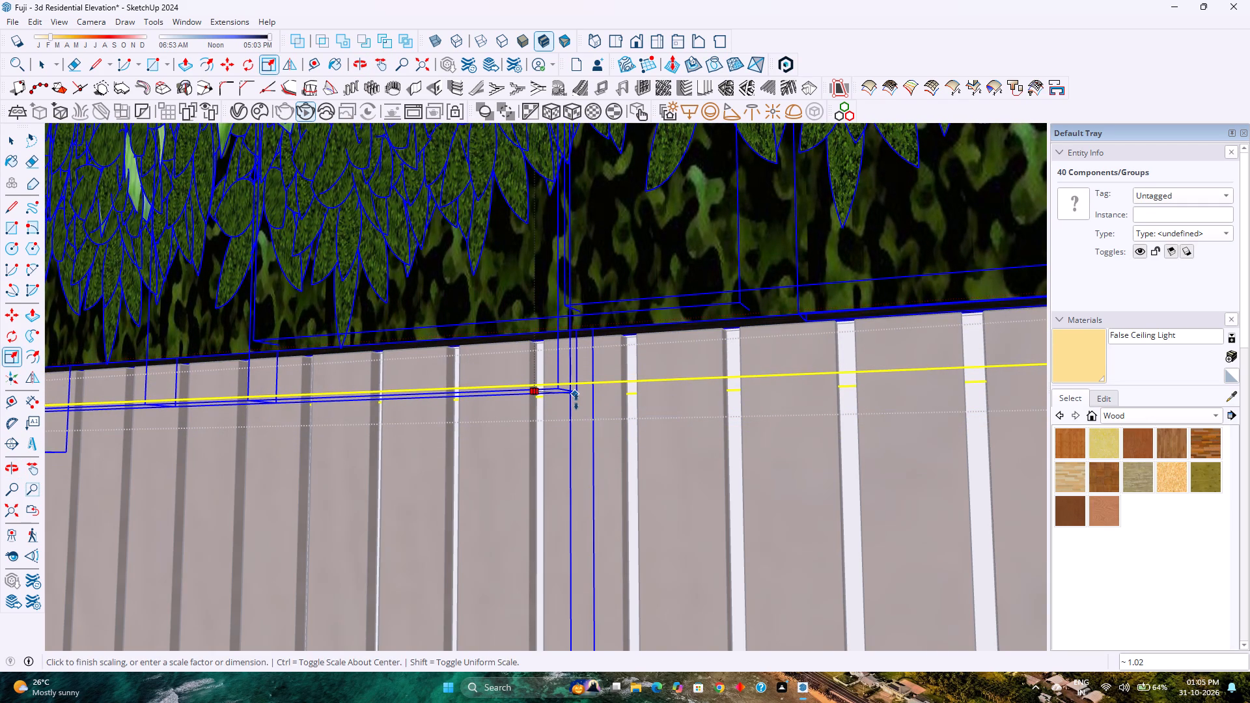
scroll(579, 423, "down", 5)
Scale the selected plant groups along the red axis by about 1.02 to cover the white gap at the opening's left edge.
scroll(570, 474, "down", 6)
scroll(570, 474, "up", 3)
scroll(570, 474, "down", 3)
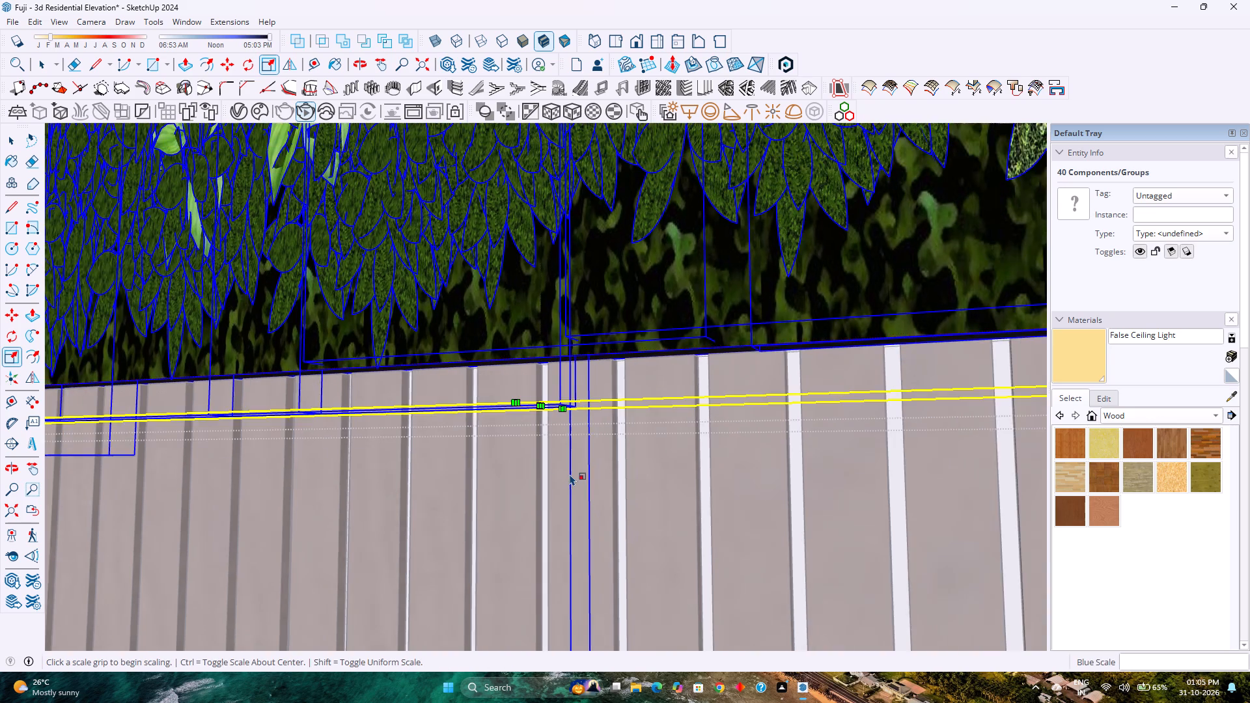
scroll(569, 477, "down", 7)
scroll(569, 480, "up", 1)
middle_click_drag(511, 482, 698, 504)
scroll(701, 495, "down", 4)
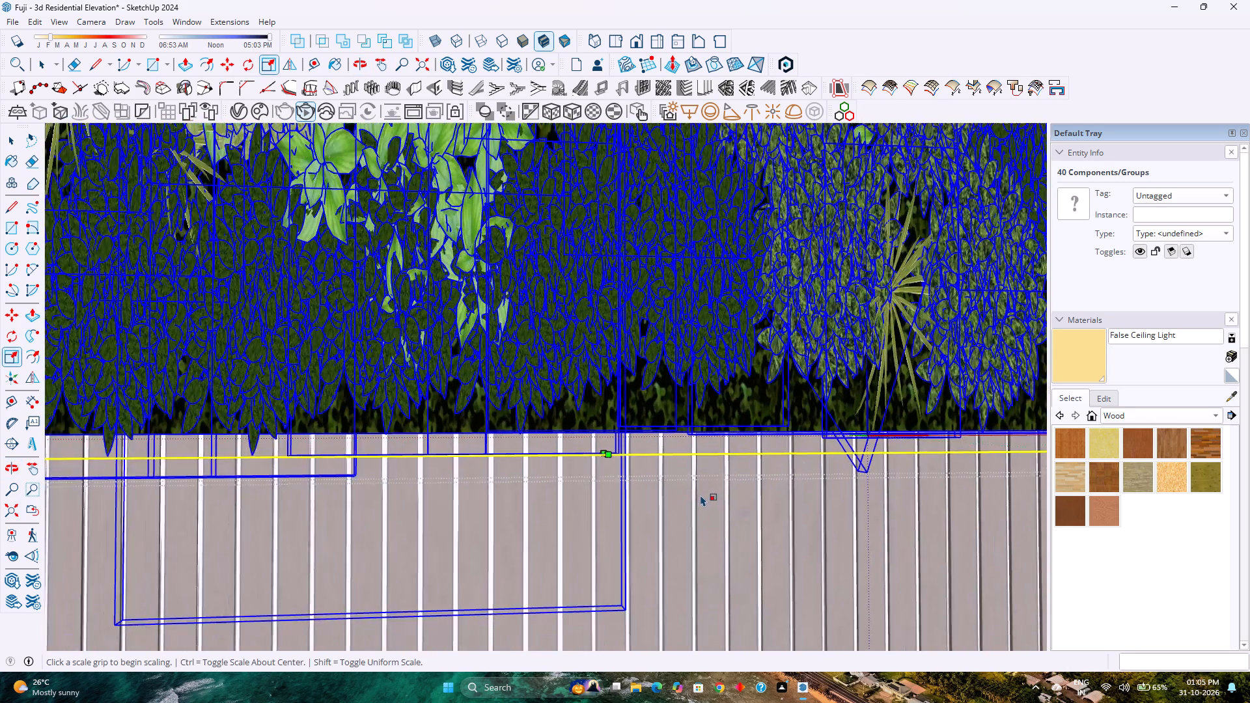
middle_click_drag(415, 476, 421, 480, "shift")
middle_click(424, 481, "shift")
middle_click(652, 562, "shift")
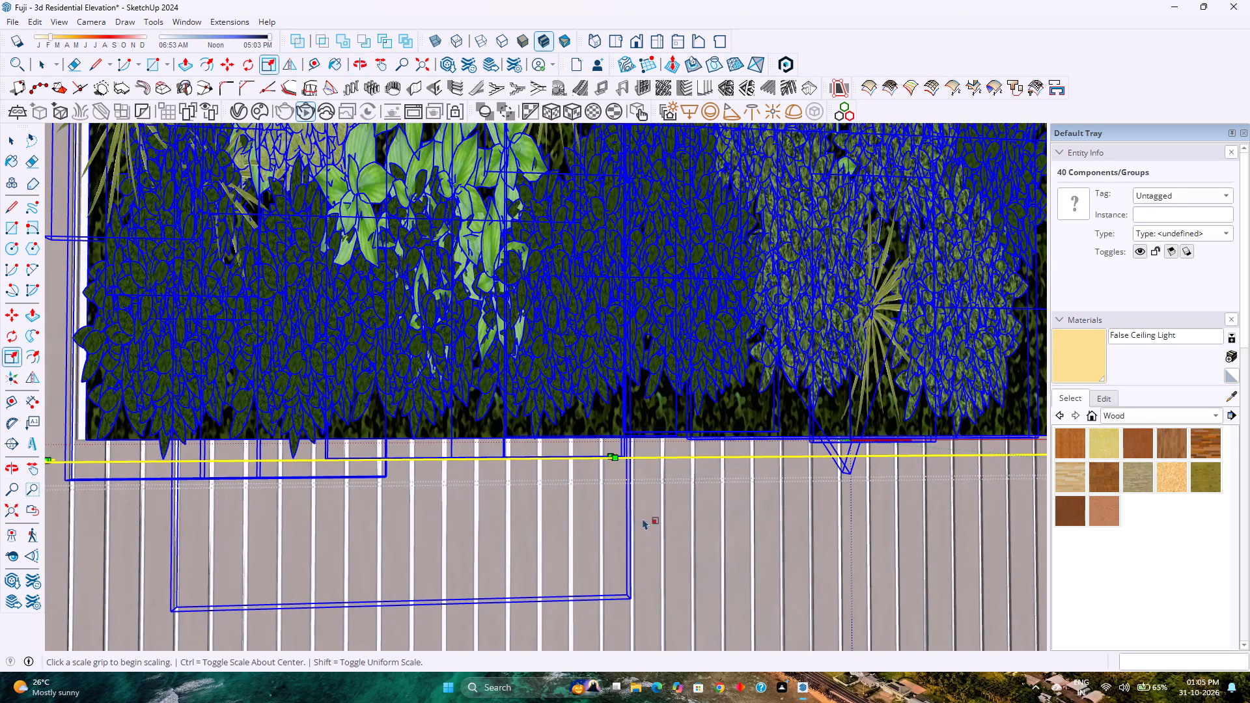
middle_click(465, 423, "shift")
middle_click_drag(465, 423, 645, 509, "shift")
scroll(581, 448, "down", 4)
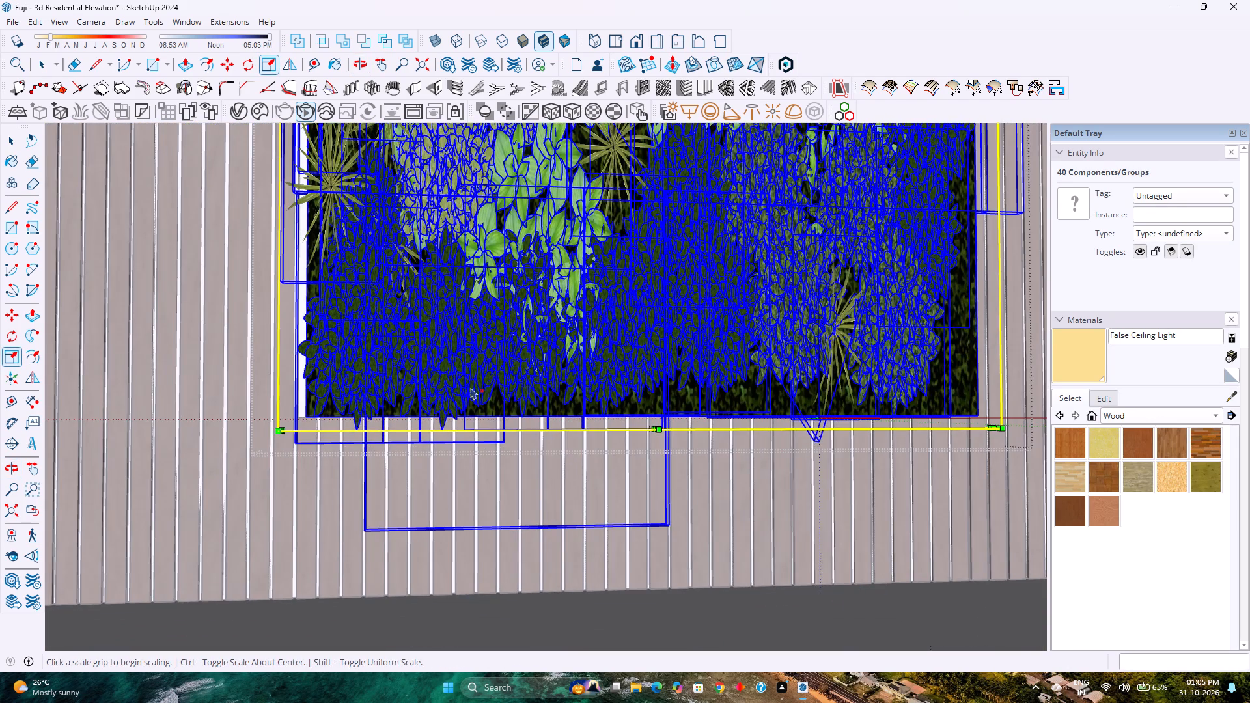
middle_click(431, 353, "shift")
middle_click_drag(432, 354, 440, 363, "shift")
middle_click_drag(449, 372, 539, 546, "shift")
scroll(376, 231, "up", 7)
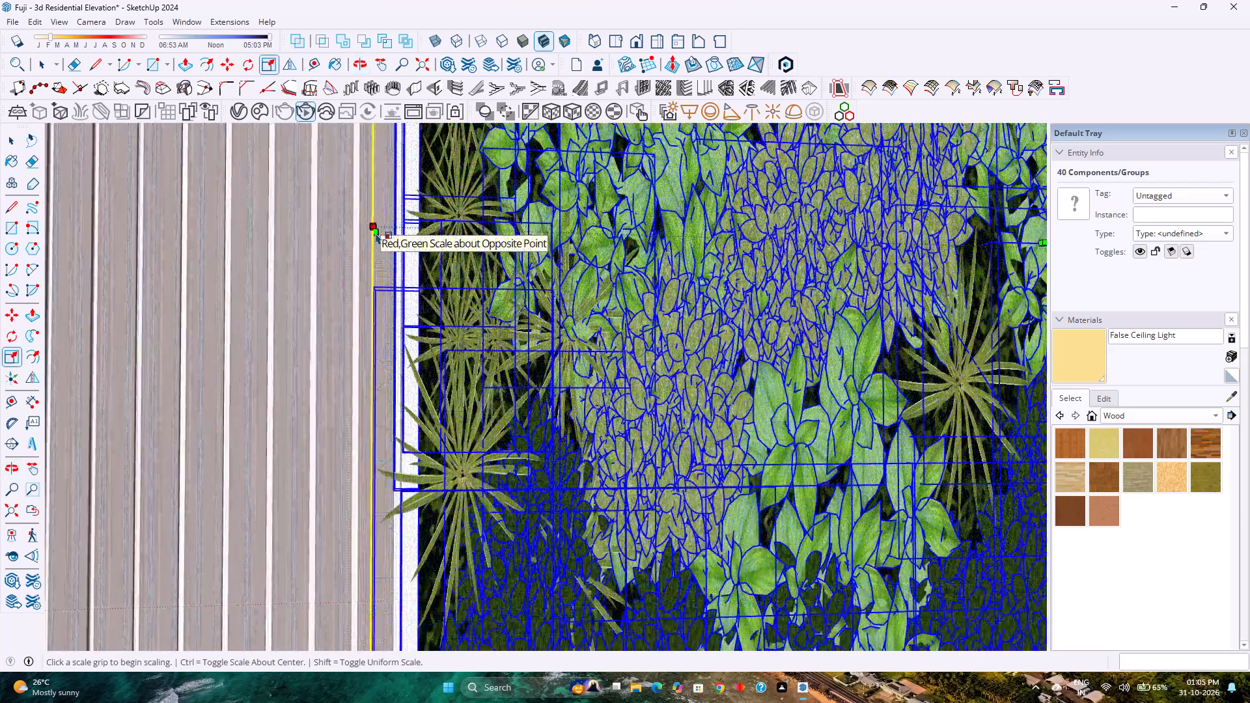
scroll(376, 233, "up", 5)
left_click(376, 234)
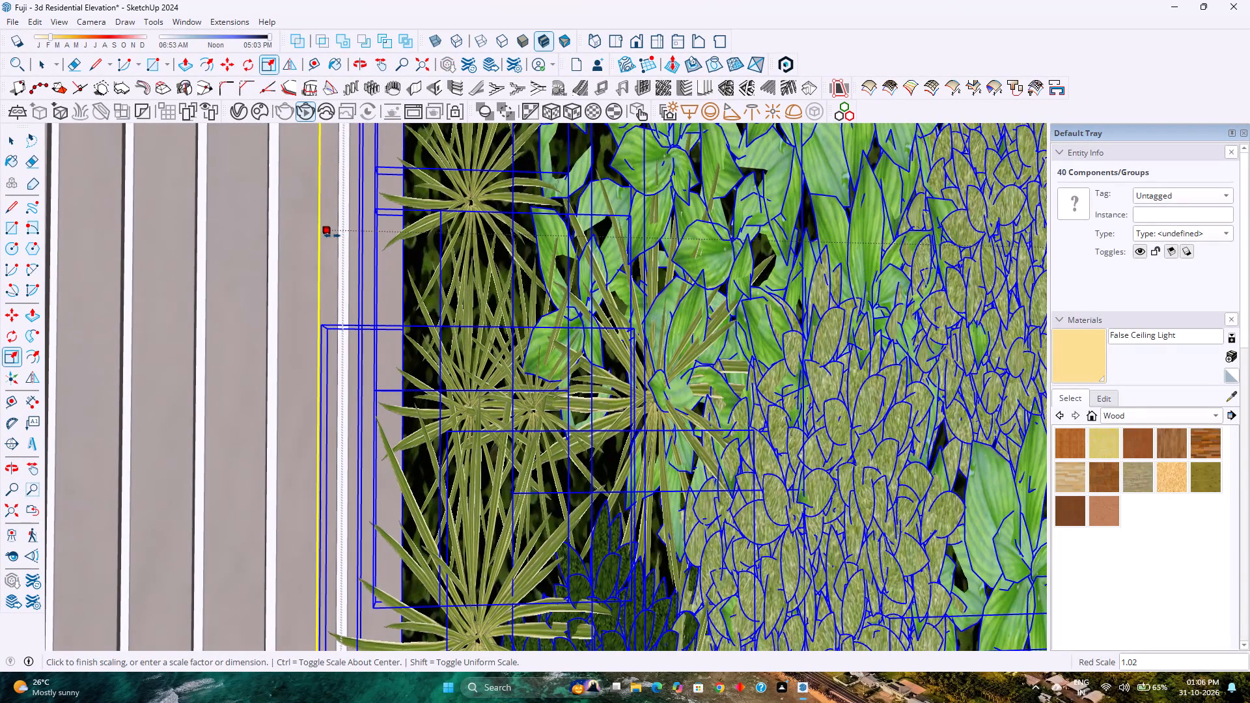
scroll(332, 236, "up", 8)
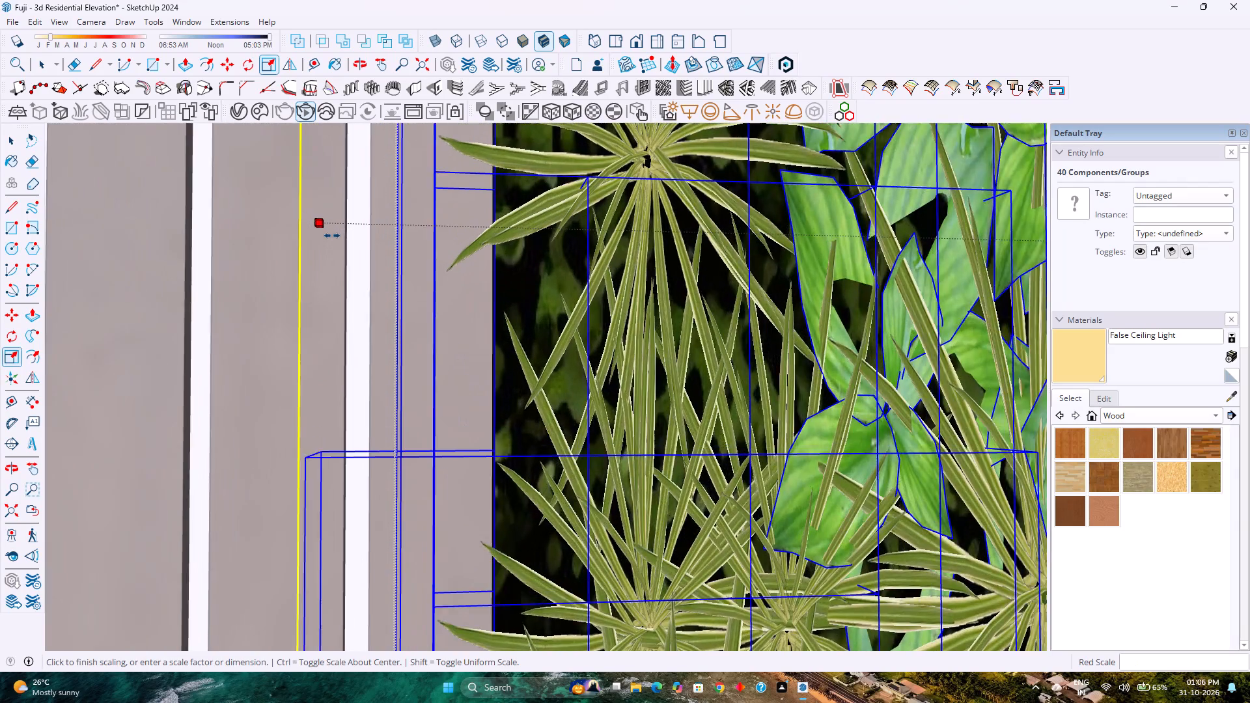
scroll(332, 236, "up", 3)
middle_click(329, 241)
middle_click(329, 244)
middle_click_drag(346, 303, 391, 482)
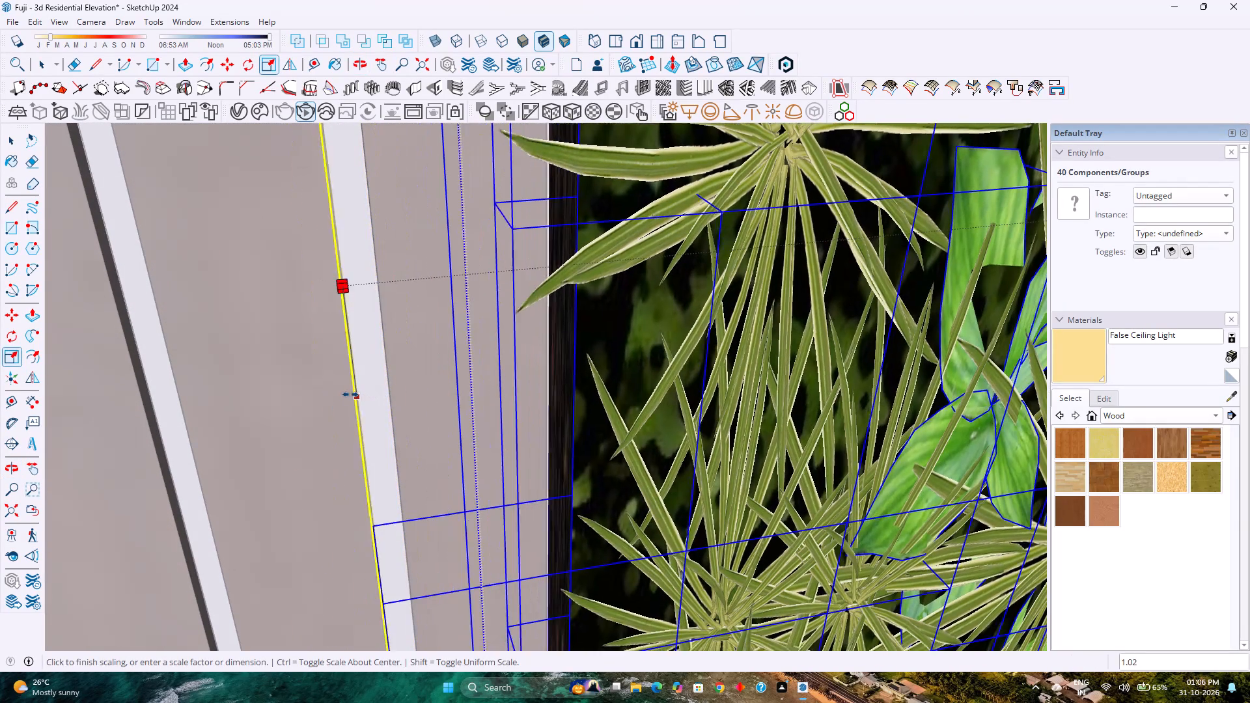
left_click(350, 394)
Scale the plant groups upward along the blue axis by 1.02 to cover the white strip beneath the slatted ceiling, and deselect them.
scroll(337, 293, "down", 5)
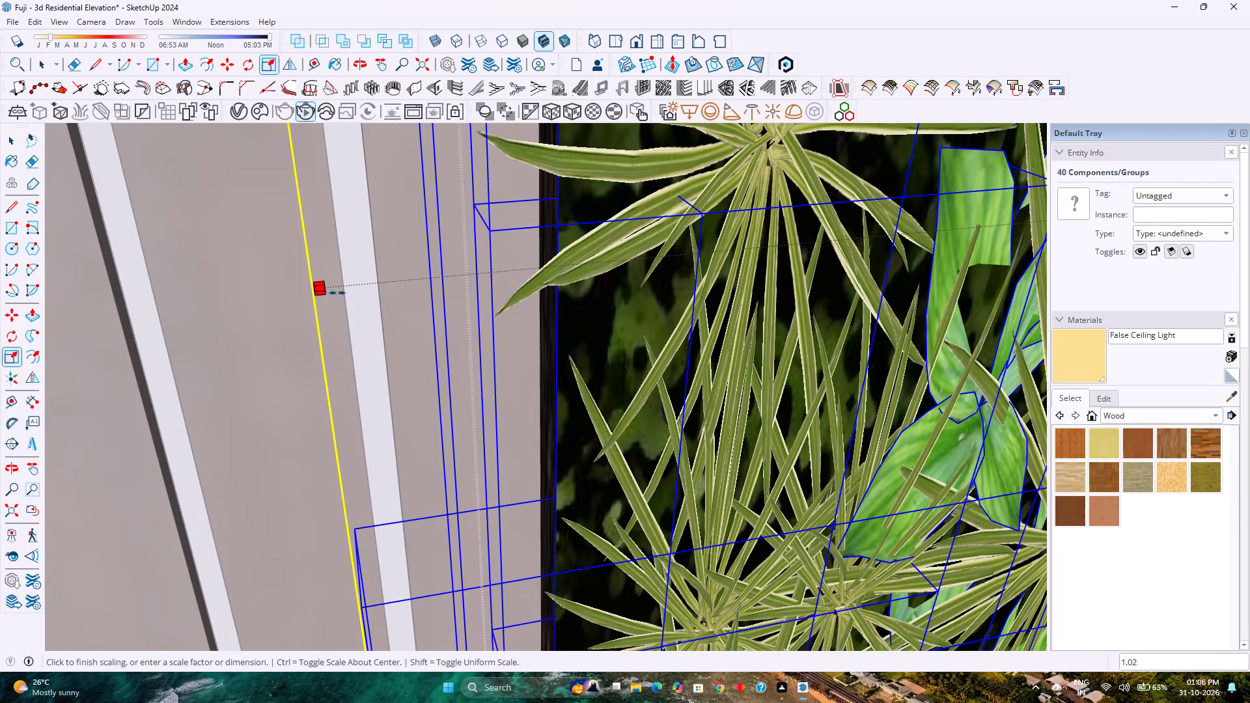
scroll(337, 293, "down", 4)
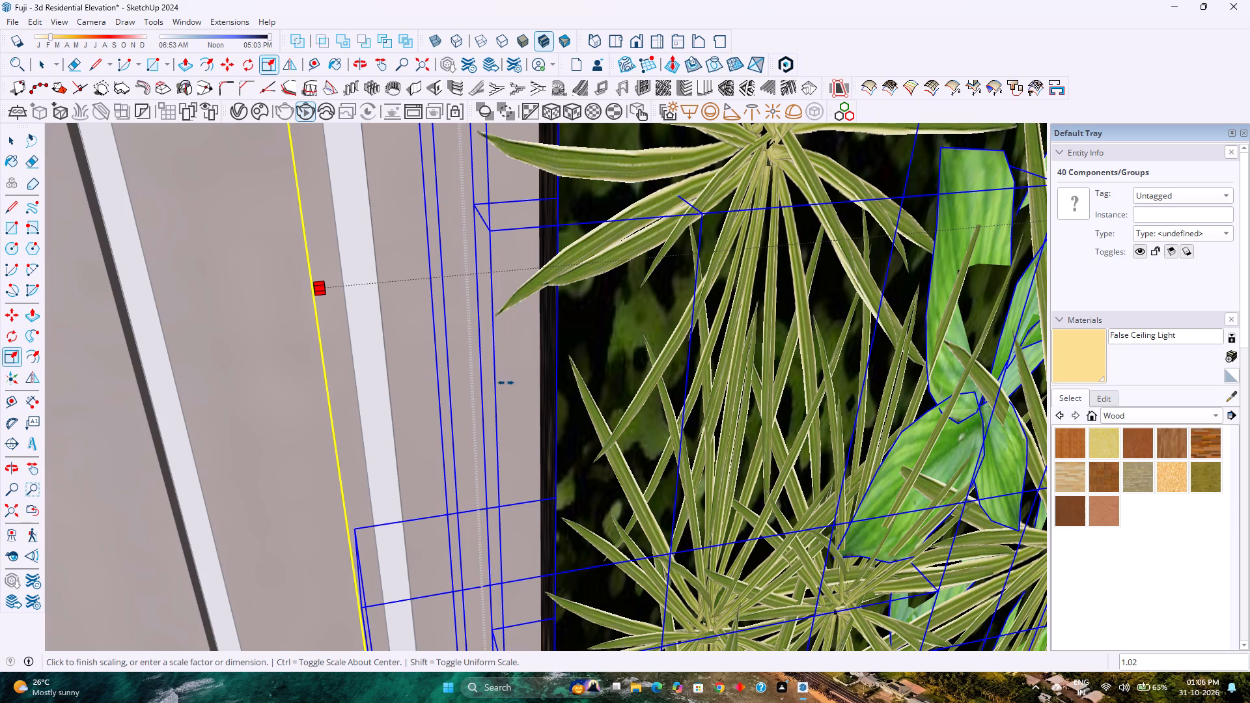
scroll(505, 385, "down", 19)
scroll(604, 434, "down", 4)
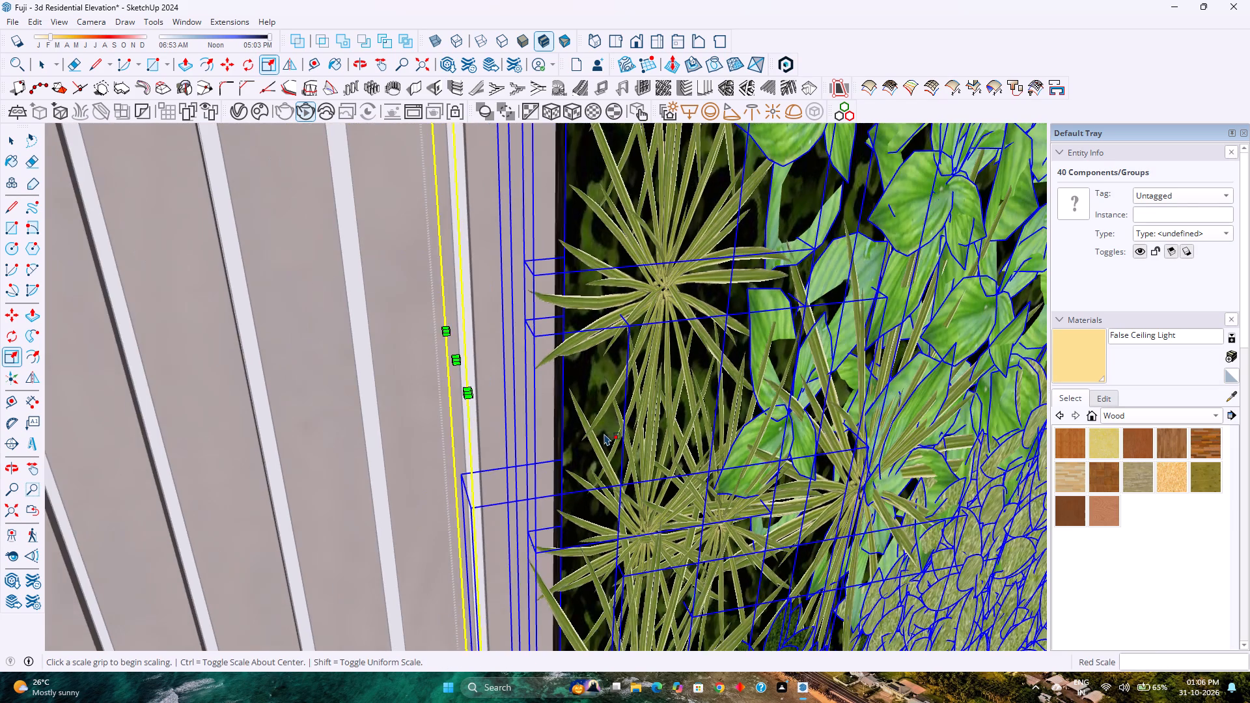
middle_click(607, 426, "shift")
middle_click_drag(605, 427, 404, 492, "shift")
middle_click(402, 493, "shift")
scroll(432, 426, "down", 4)
middle_click(581, 395, "shift")
middle_click_drag(581, 396, 400, 485, "shift")
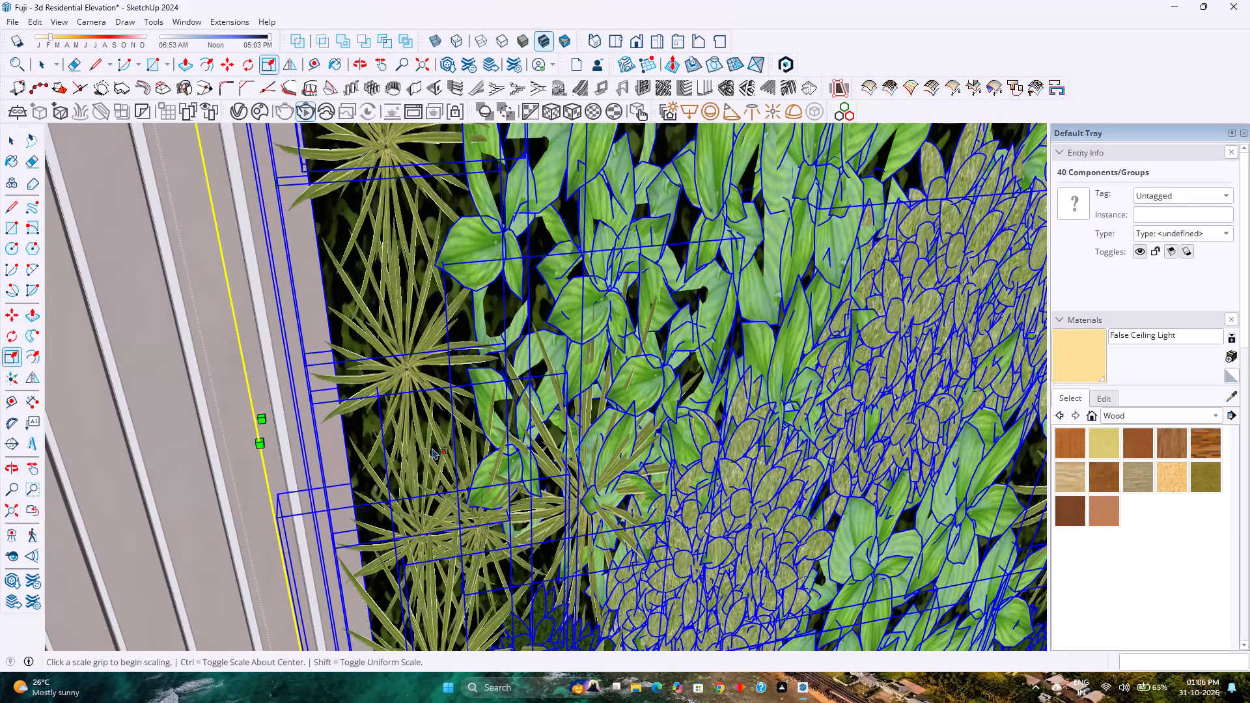
middle_click_drag(432, 448, 506, 325)
middle_click(507, 324)
scroll(535, 320, "down", 4)
middle_click_drag(657, 329, 604, 399, "shift")
middle_click_drag(570, 426, 406, 531, "shift")
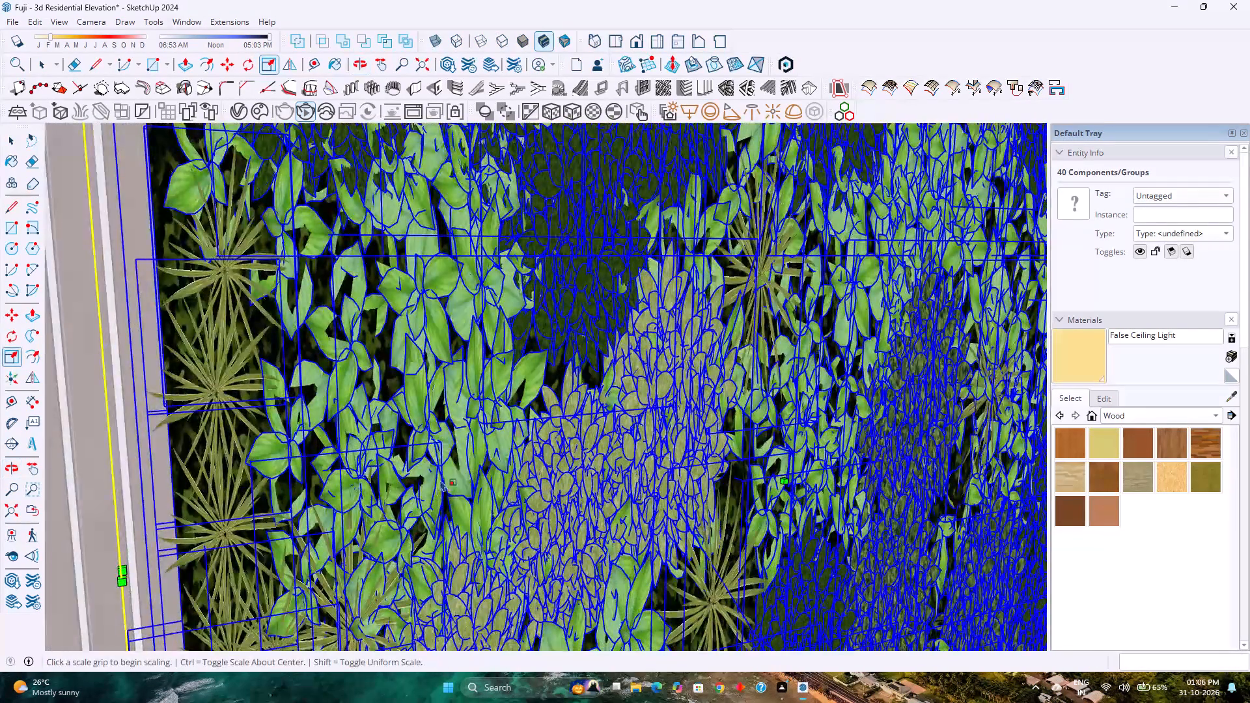
scroll(440, 479, "down", 9)
scroll(619, 174, "up", 9)
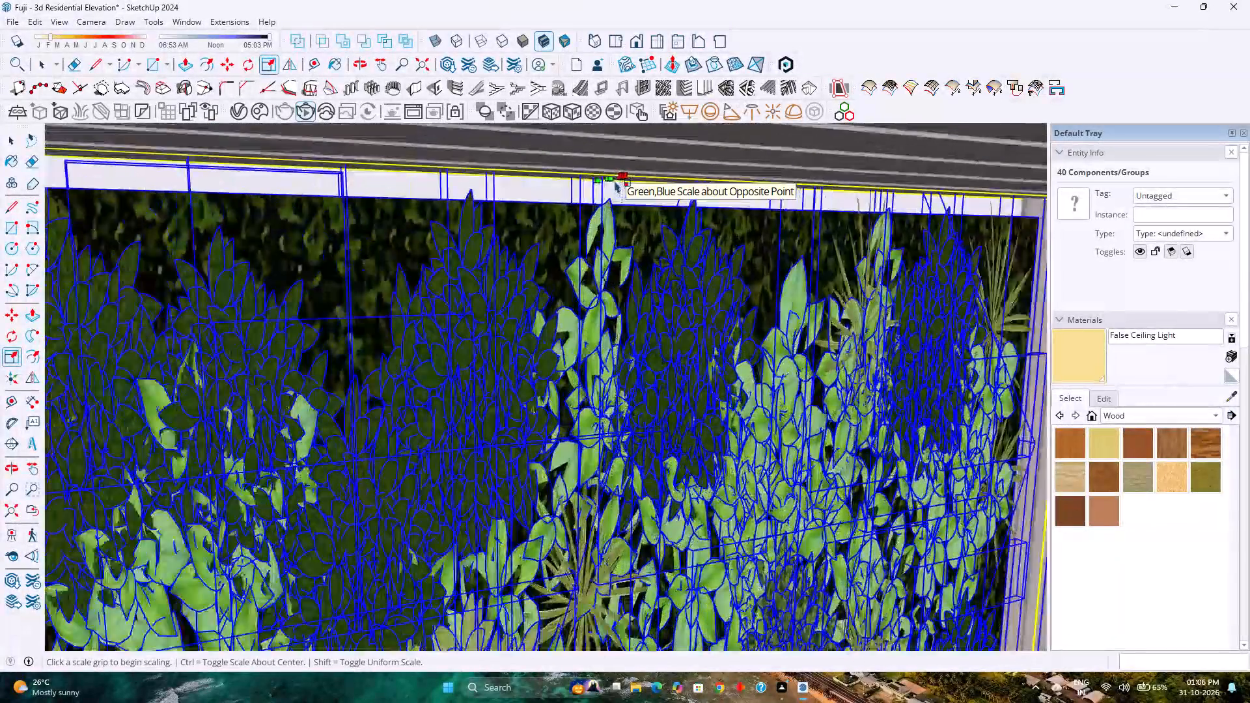
scroll(615, 181, "up", 5)
left_click(608, 180)
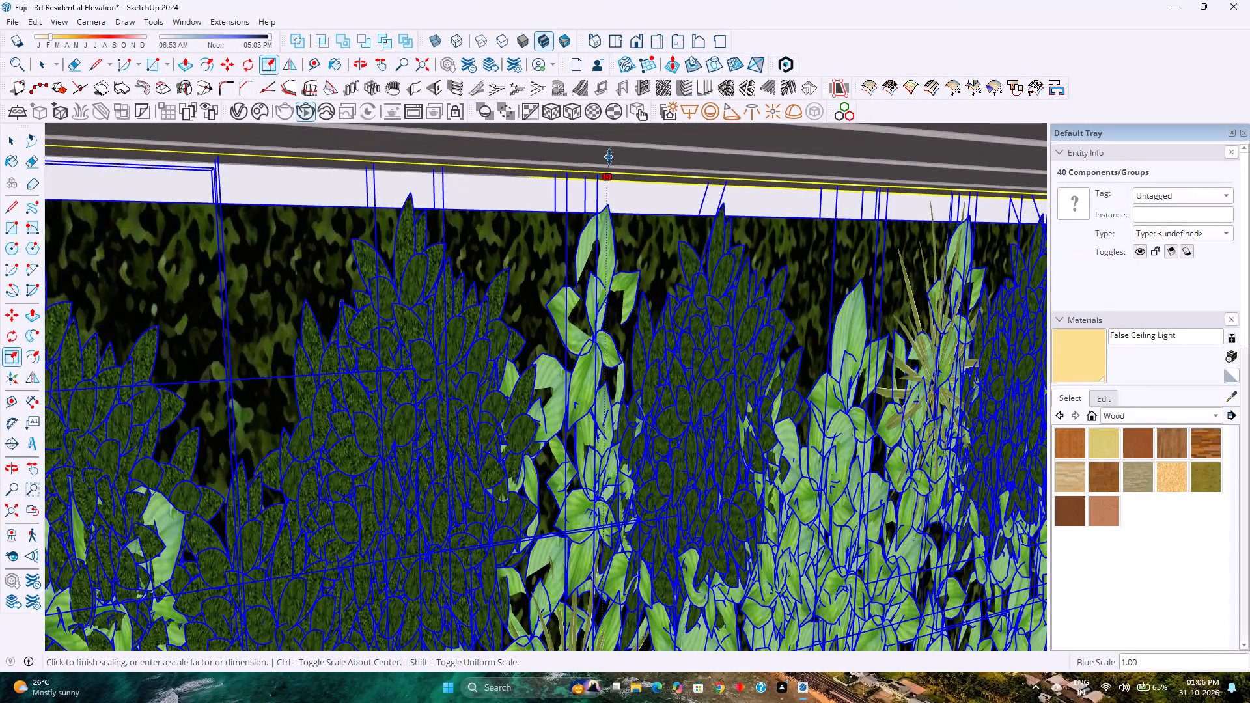
type("1.0")
key("2")
key("Return")
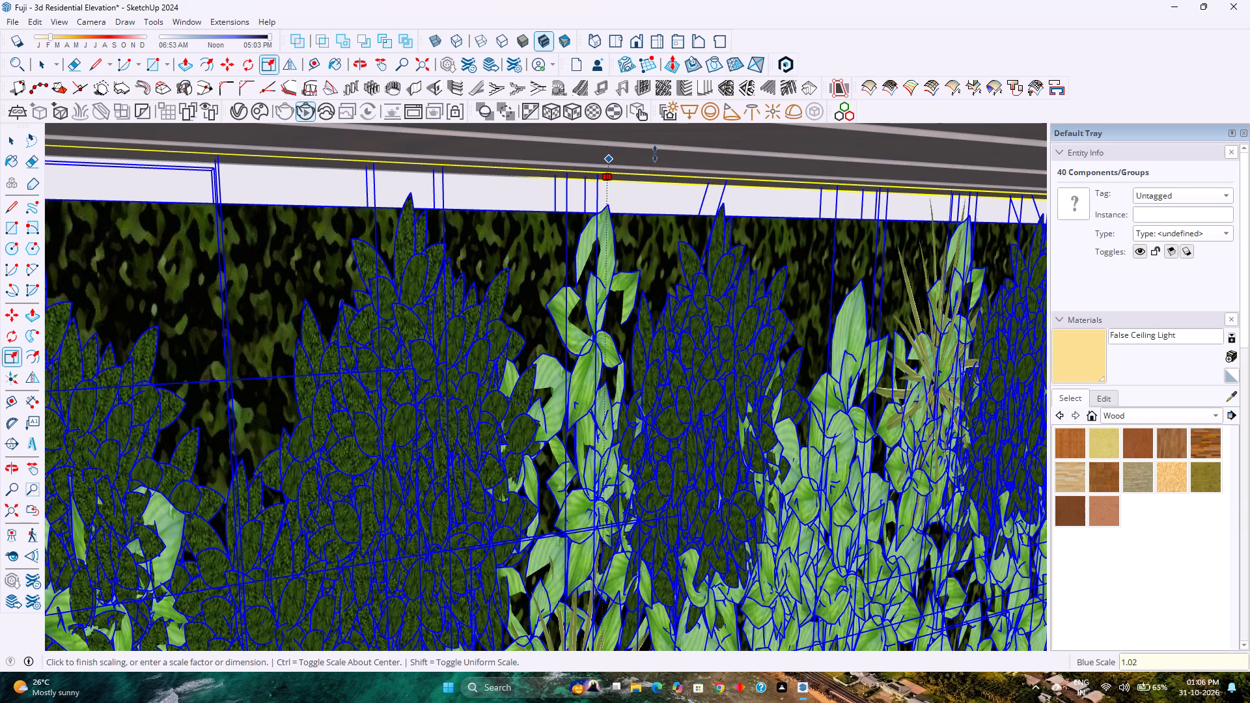
scroll(601, 186, "down", 5)
scroll(601, 186, "up", 4)
scroll(601, 186, "down", 8)
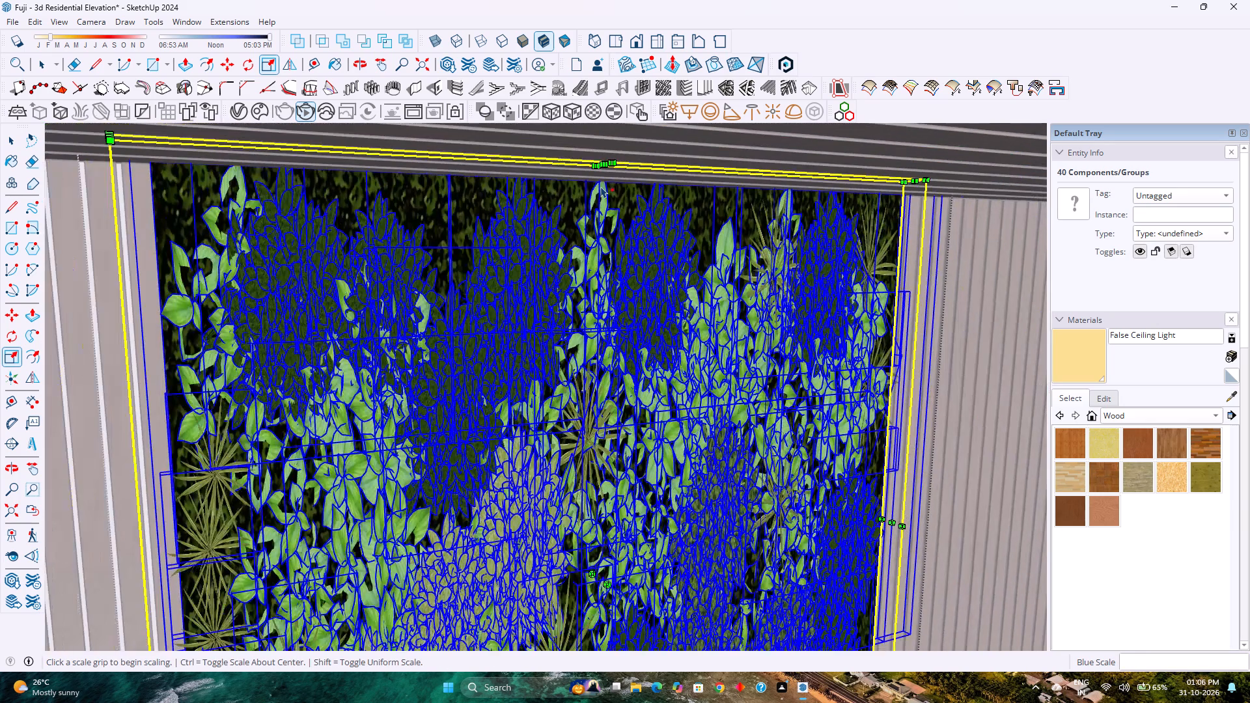
key("space")
scroll(568, 214, "down", 1)
key("Escape")
scroll(523, 240, "down", 4)
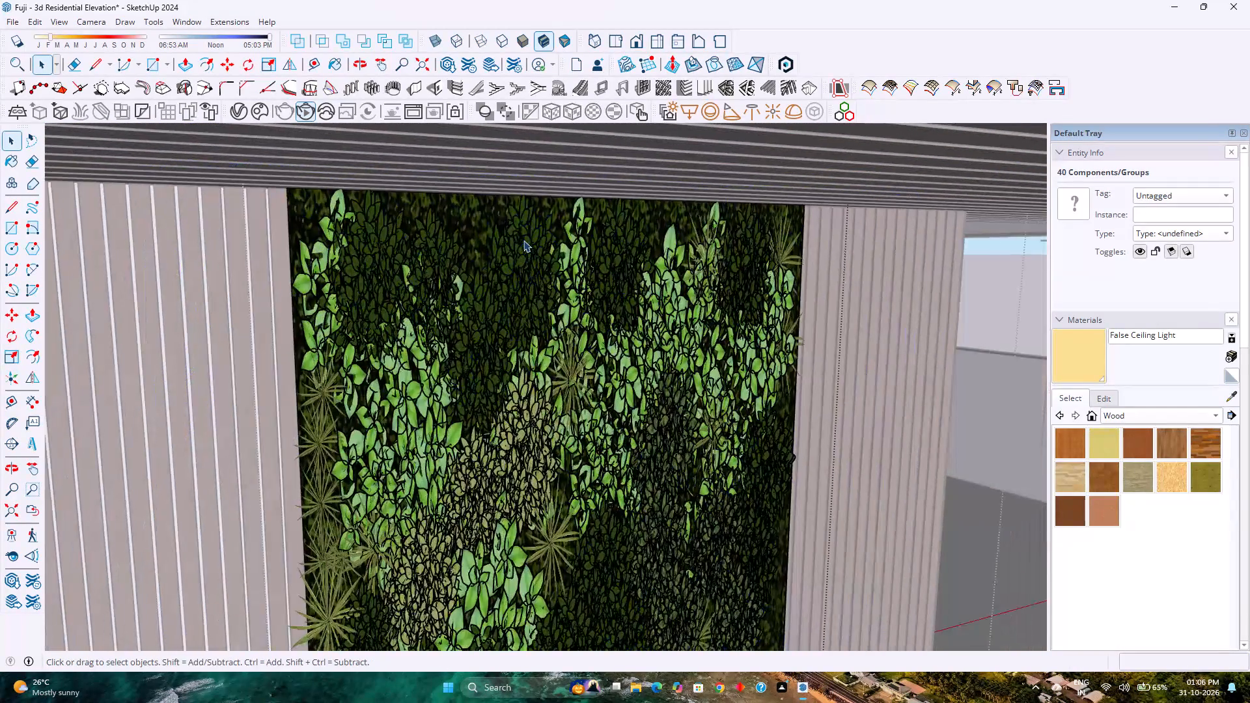
scroll(523, 240, "down", 10)
key("Escape")
Open the wood-slatted wall group for editing and select the inner jamb face of the doorway around the corner from the plant wall.
scroll(559, 299, "down", 4)
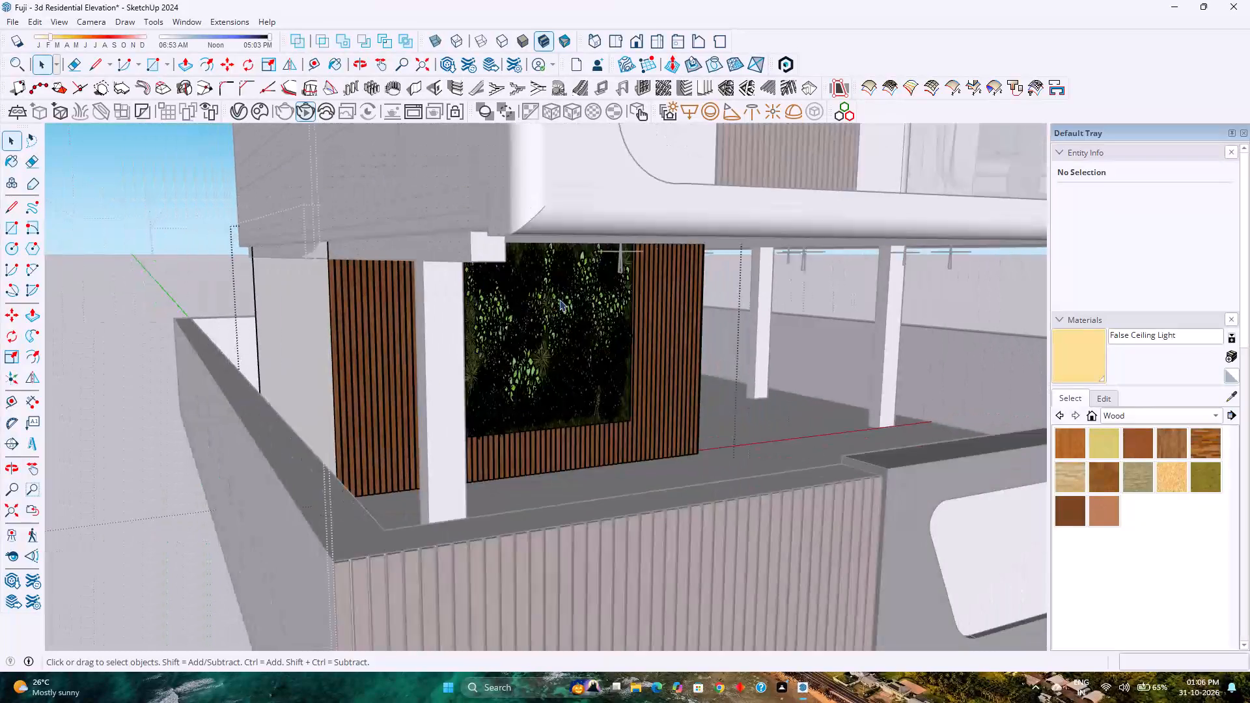
middle_click_drag(574, 329, 329, 332)
middle_click(329, 332)
key("Escape")
scroll(453, 363, "up", 5)
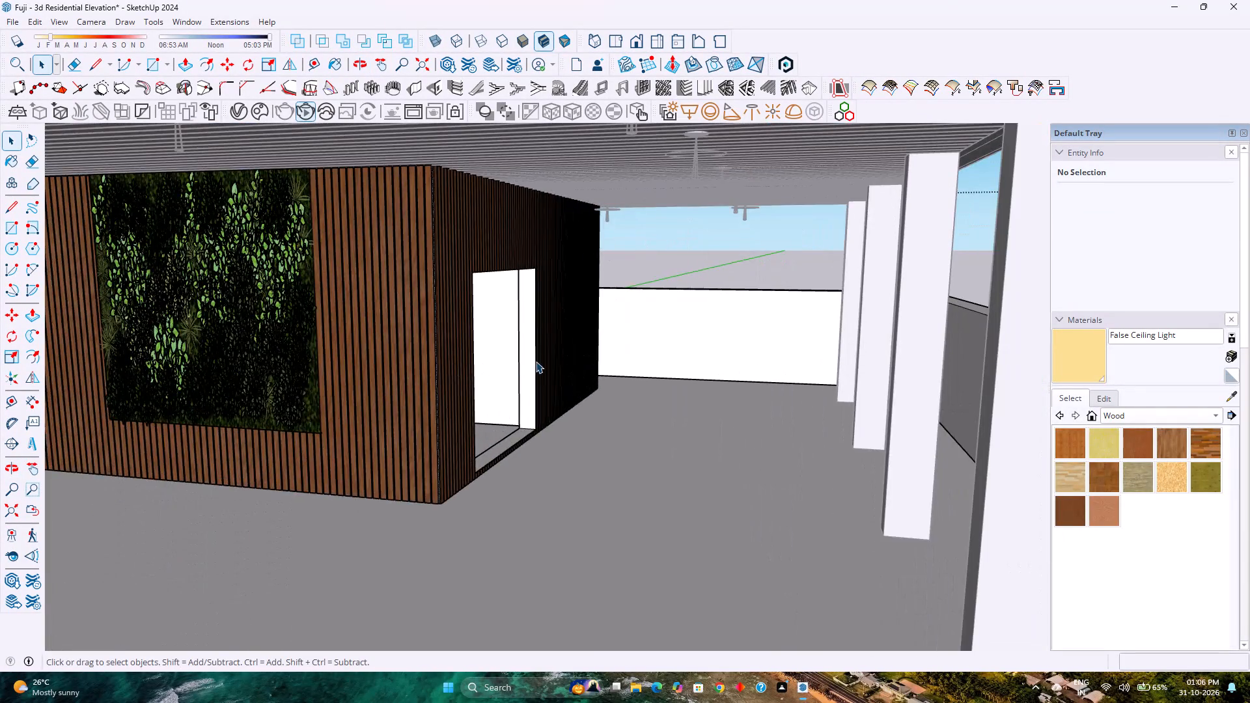
scroll(536, 361, "up", 2)
left_click(539, 351)
double_click(523, 320)
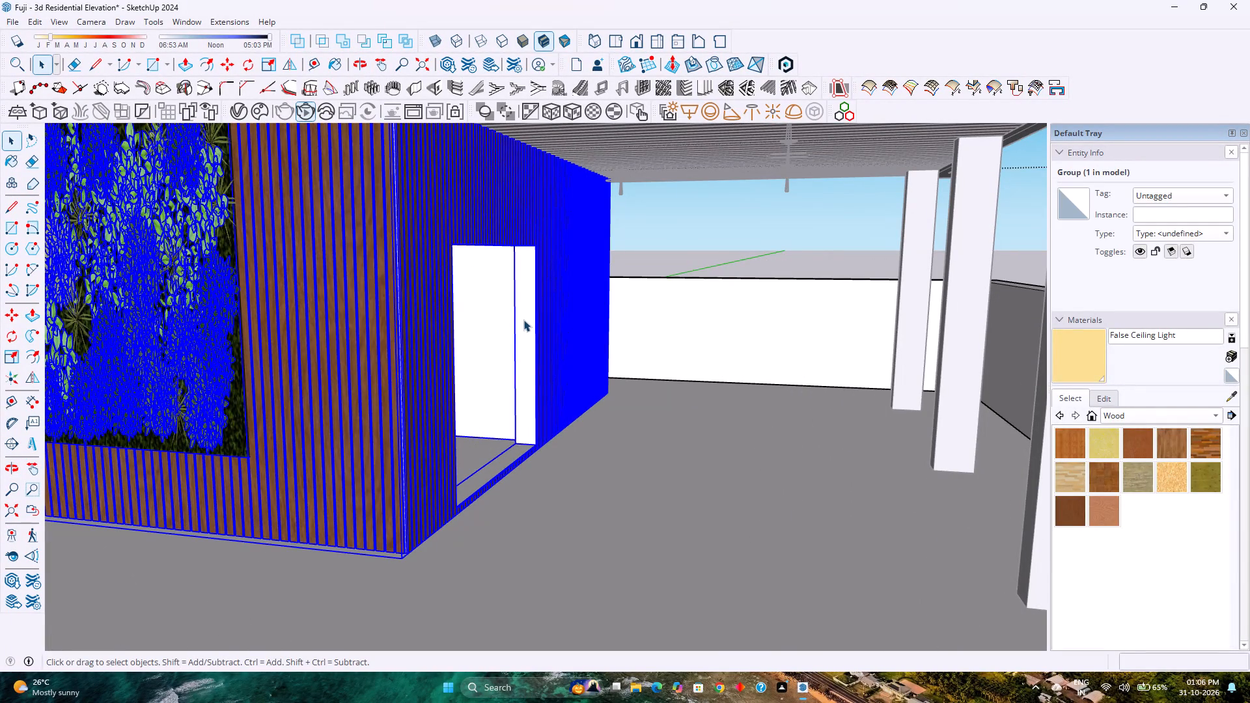
scroll(523, 320, "up", 4)
left_click(443, 508)
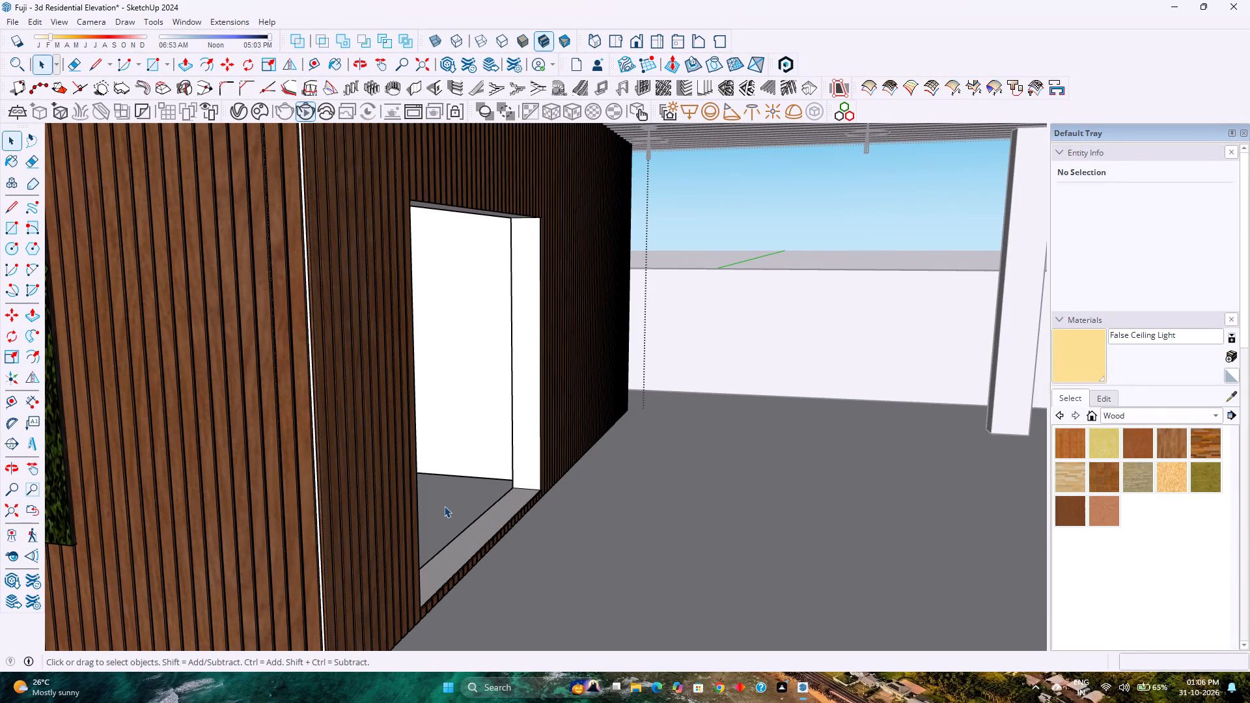
scroll(444, 506, "down", 3)
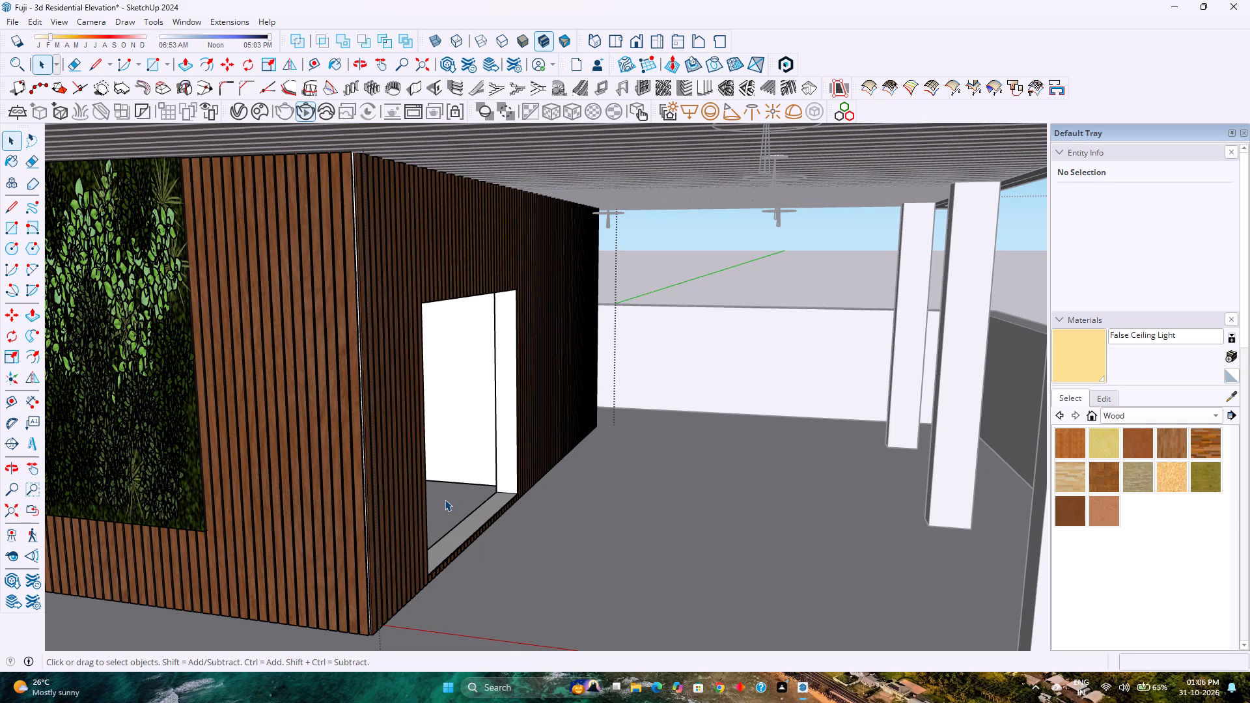
left_click(507, 469)
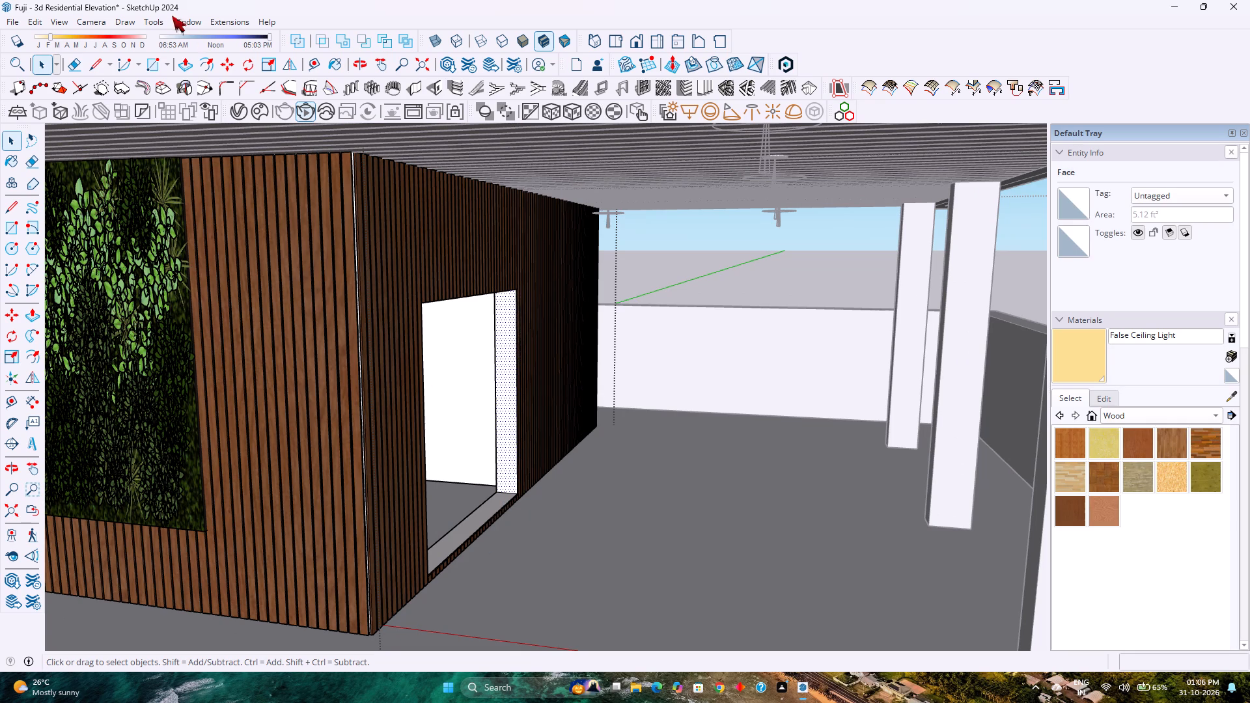
Search 3D Warehouse for sliding door models.
left_click(180, 23)
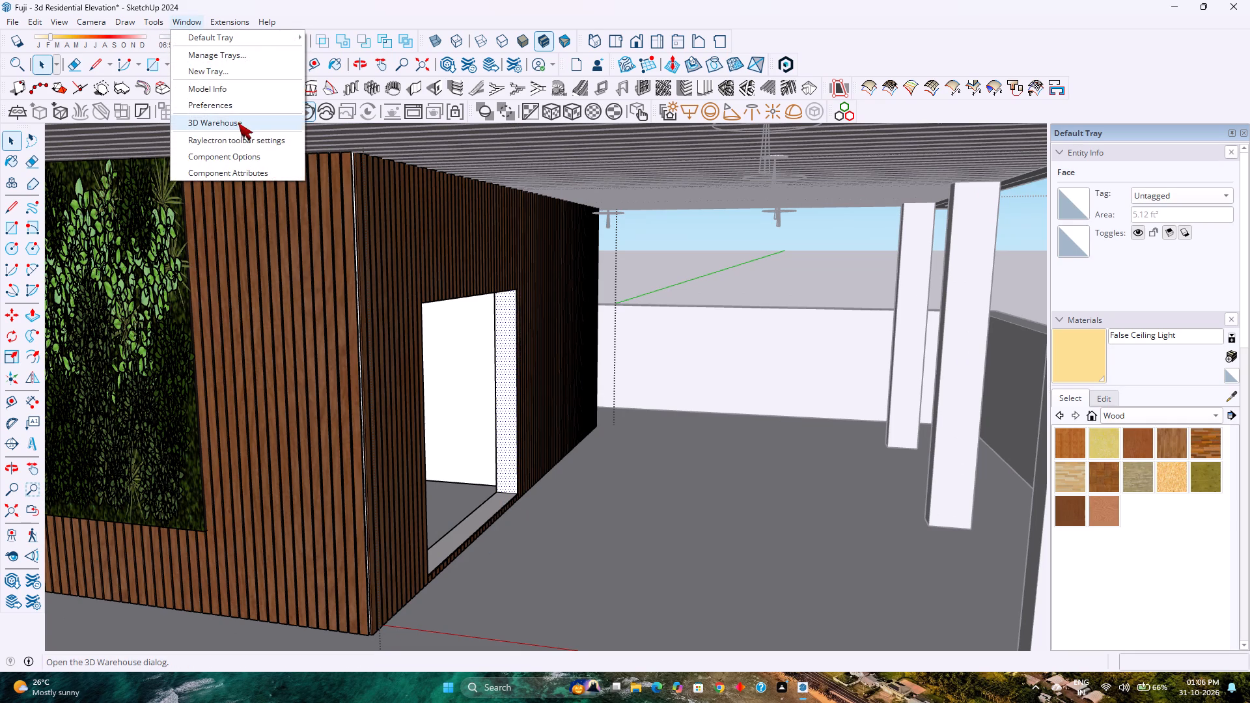
left_click(238, 123)
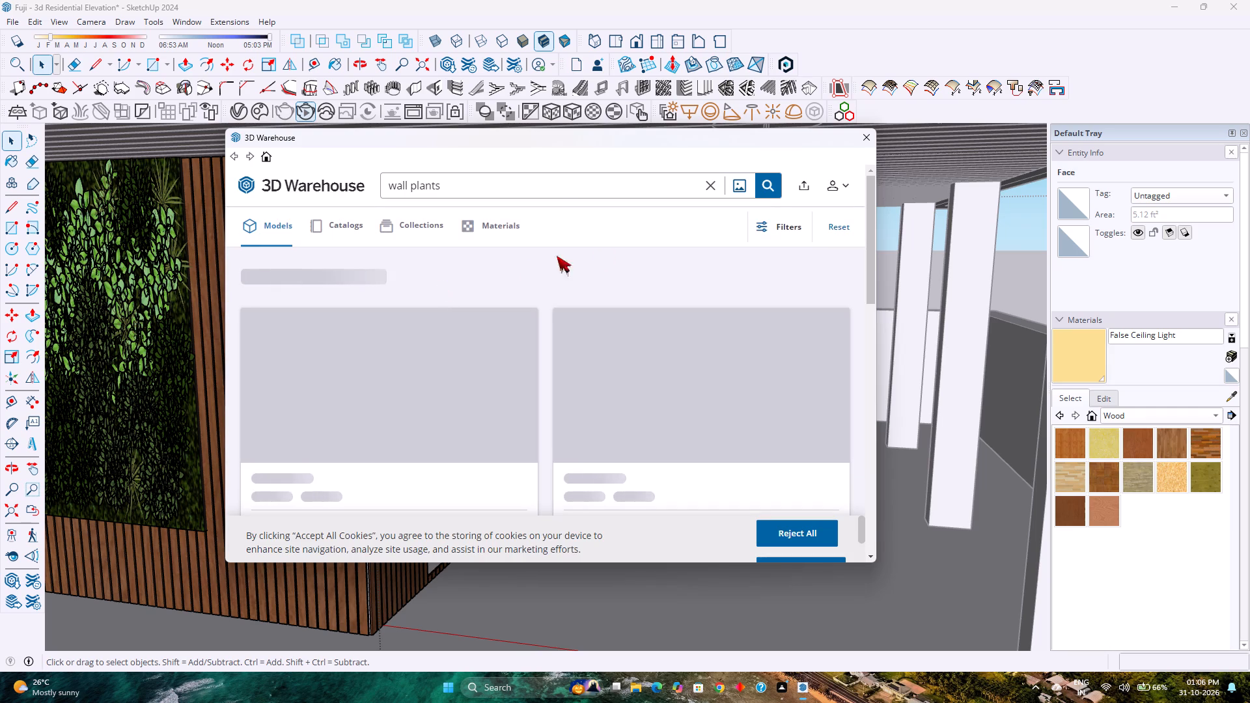
left_click(710, 184)
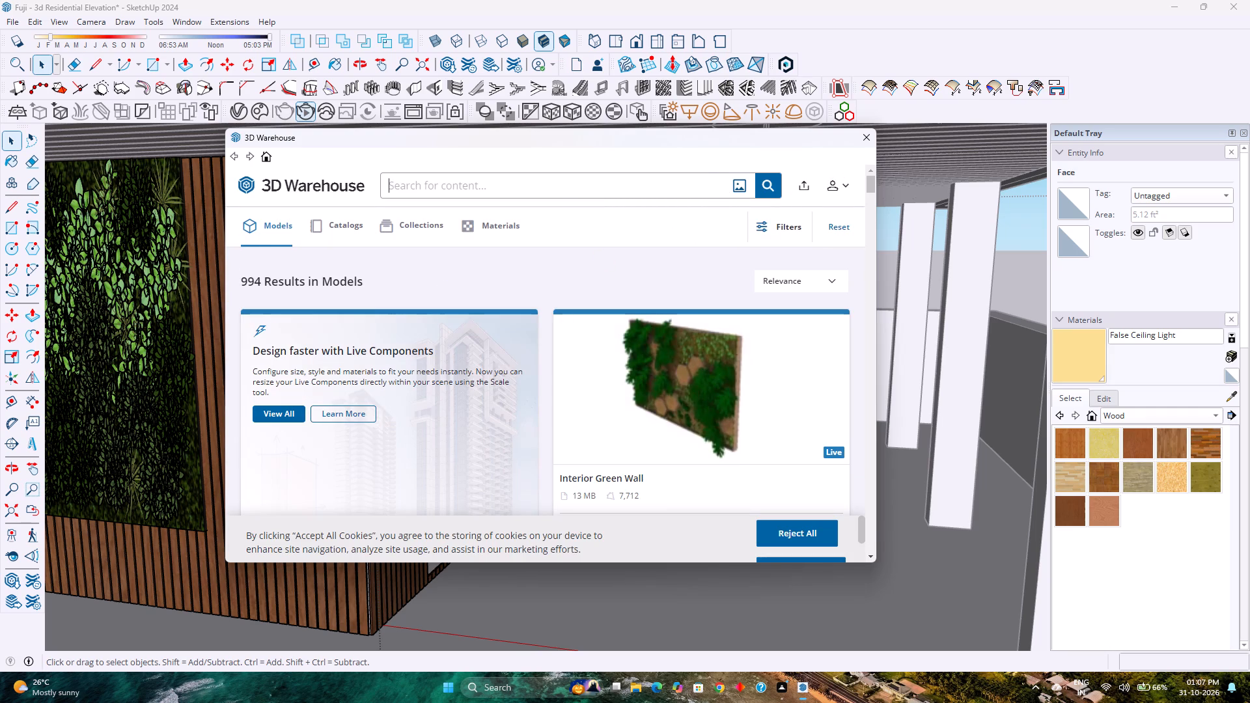
left_click(671, 189)
type("sliding")
key("space")
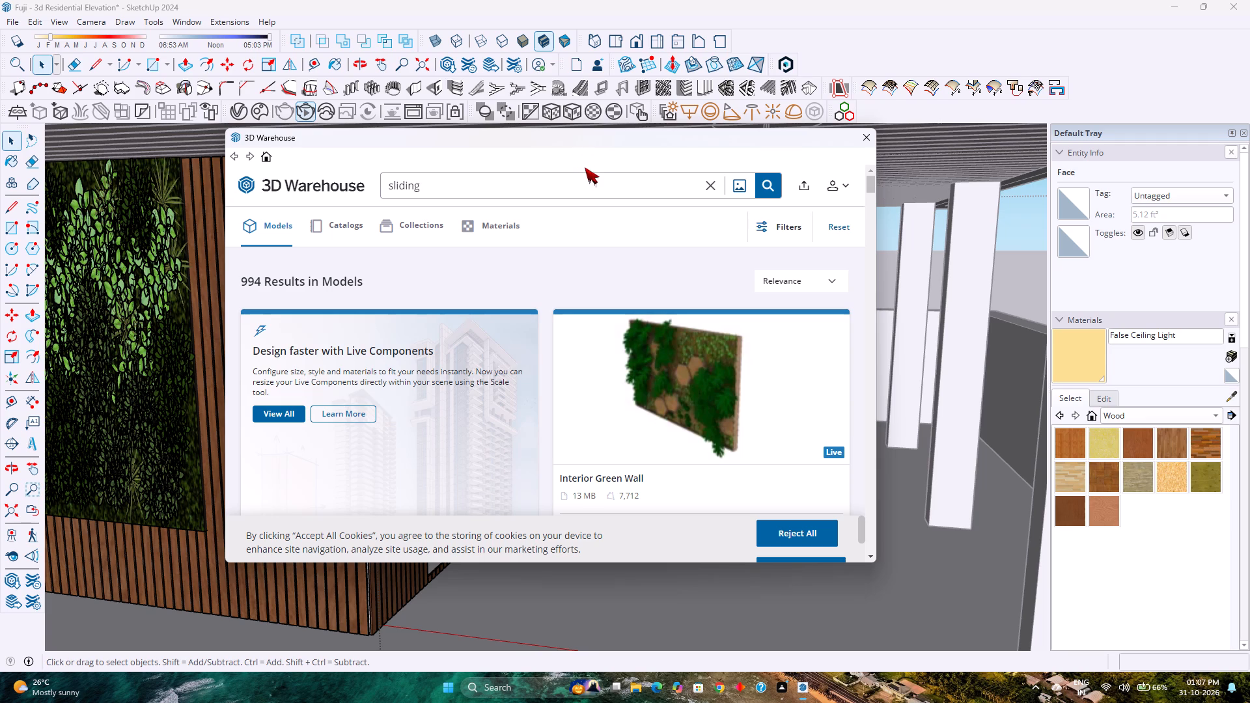
type("door")
key("Return")
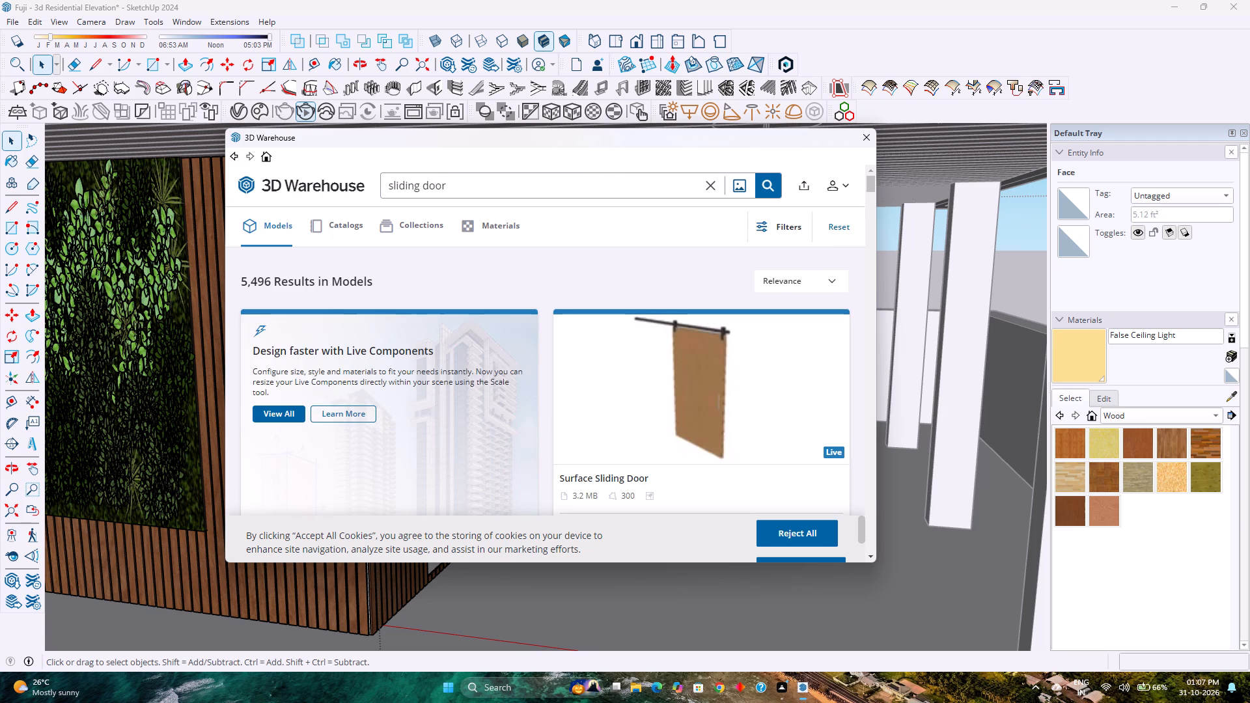
Load the dark-framed two-panel glass sliding door from the 3D Warehouse results into the model and place it at the doorway's bottom corner.
scroll(432, 381, "down", 9)
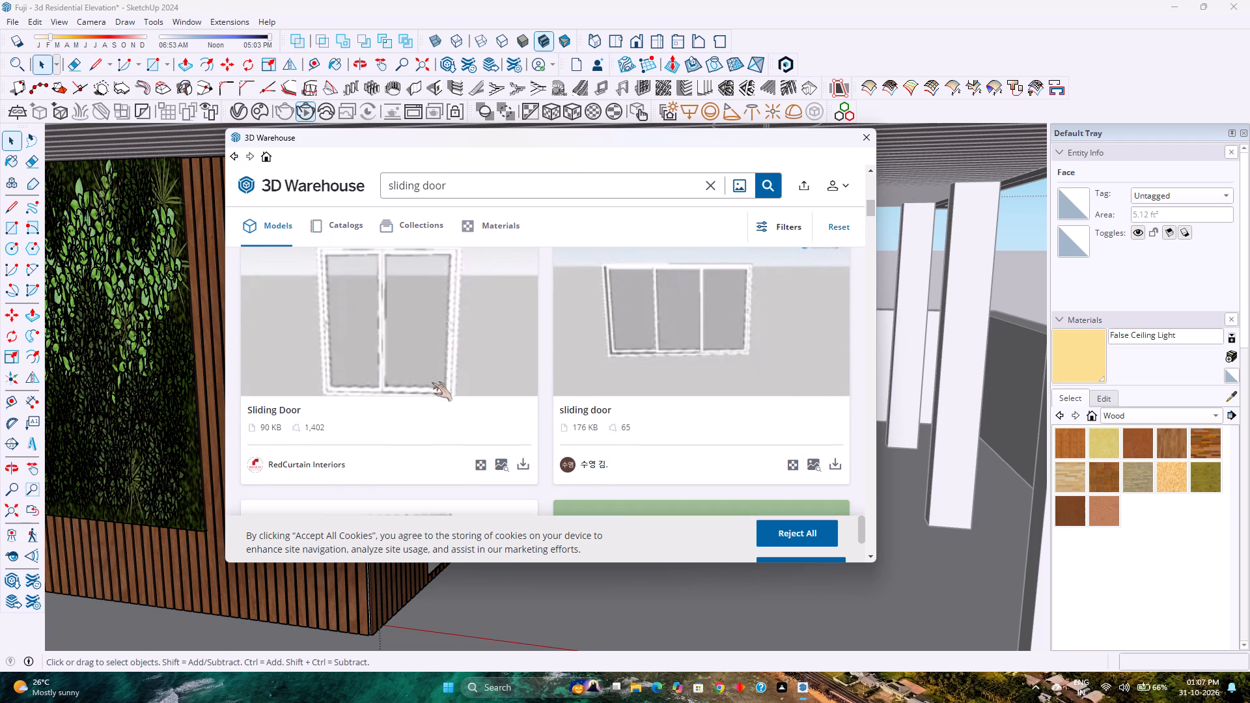
scroll(432, 382, "down", 5)
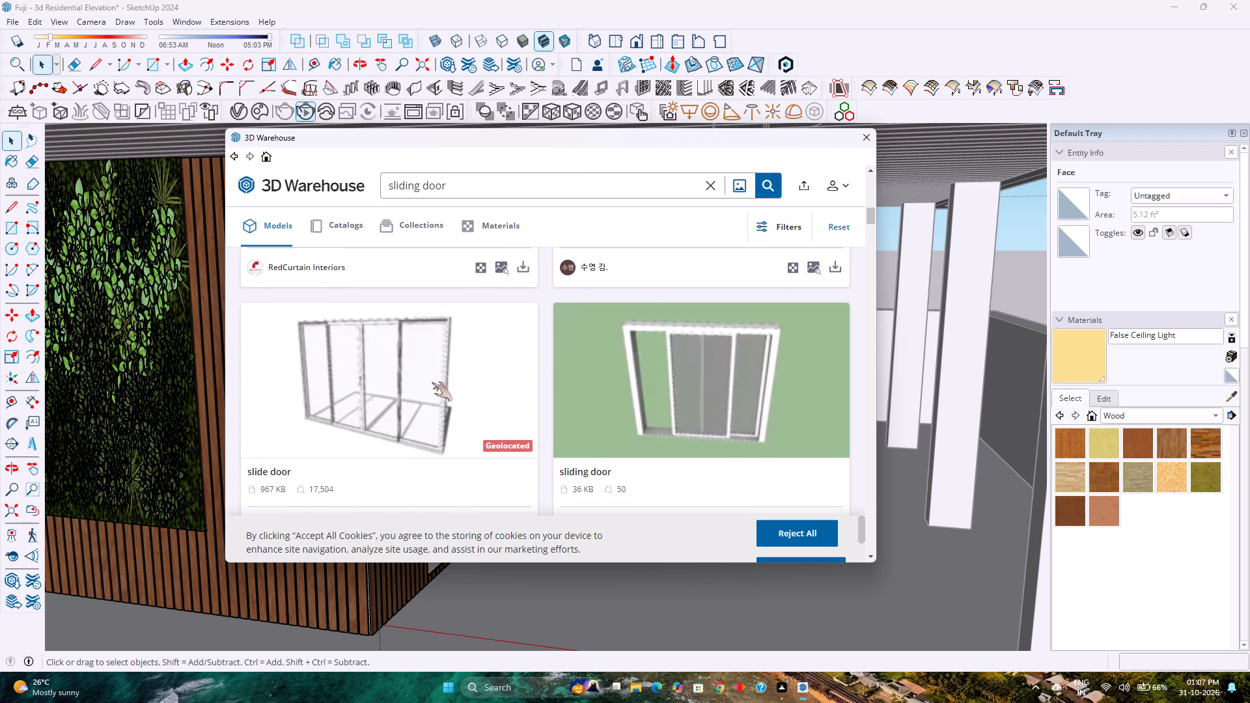
scroll(432, 382, "down", 3)
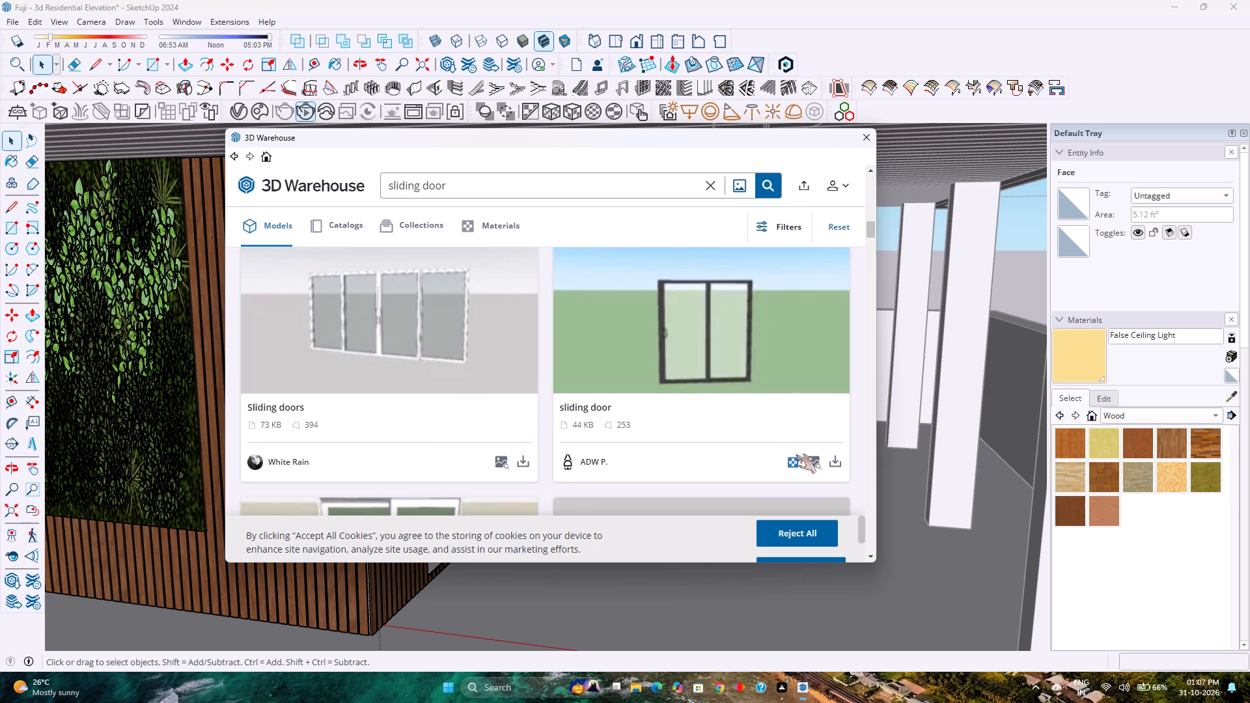
left_click(831, 458)
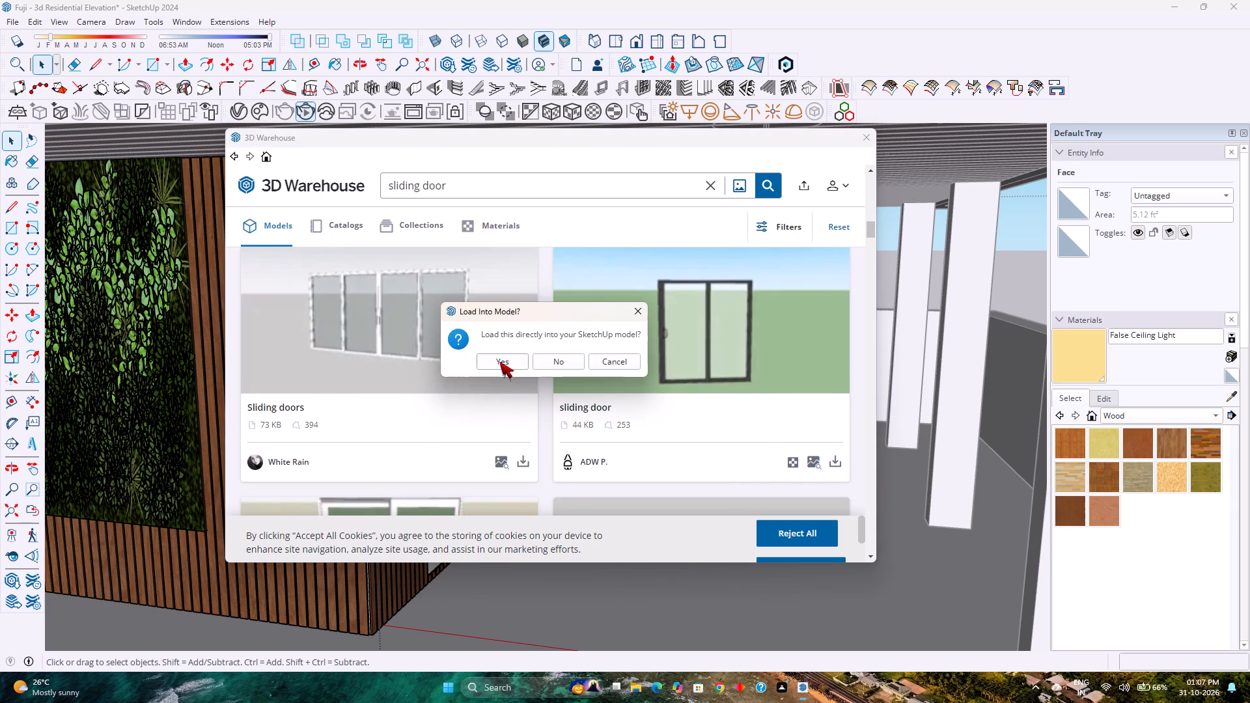
left_click(504, 359)
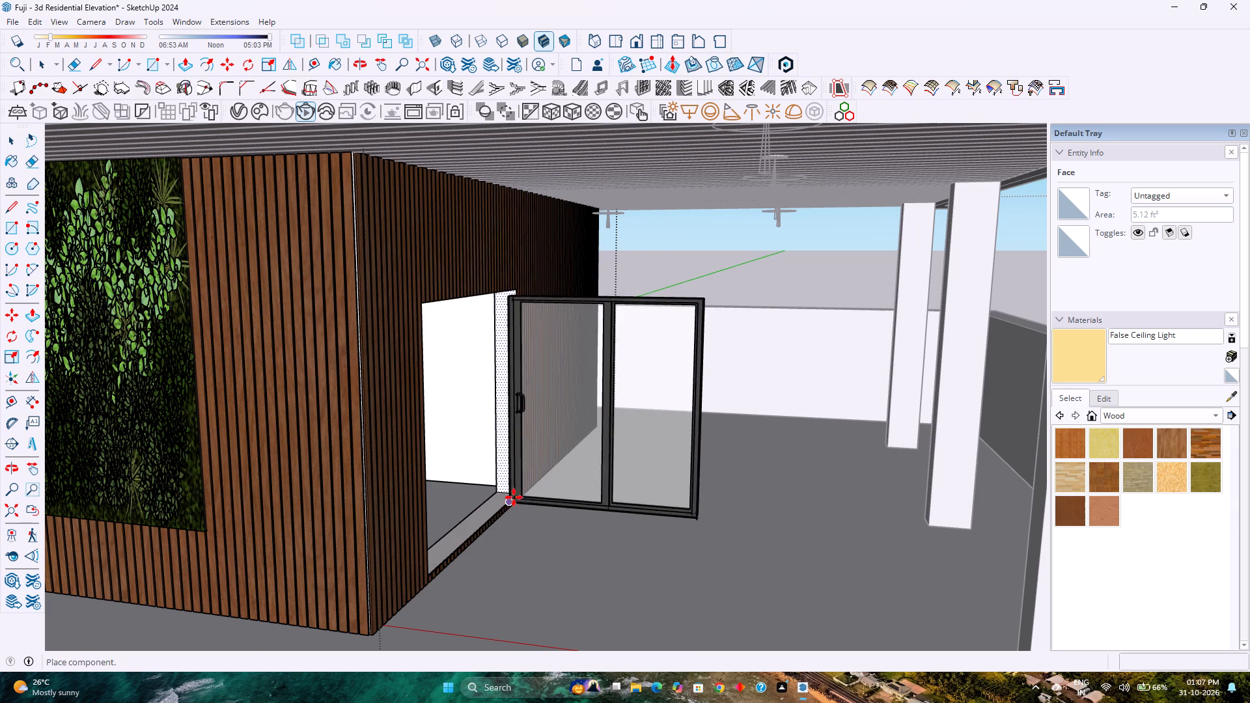
left_click(514, 487)
Rotate the sliding door 90° about the vertical axis at its bottom corner so it lines up with the slatted wall's doorway.
scroll(566, 526, "up", 4)
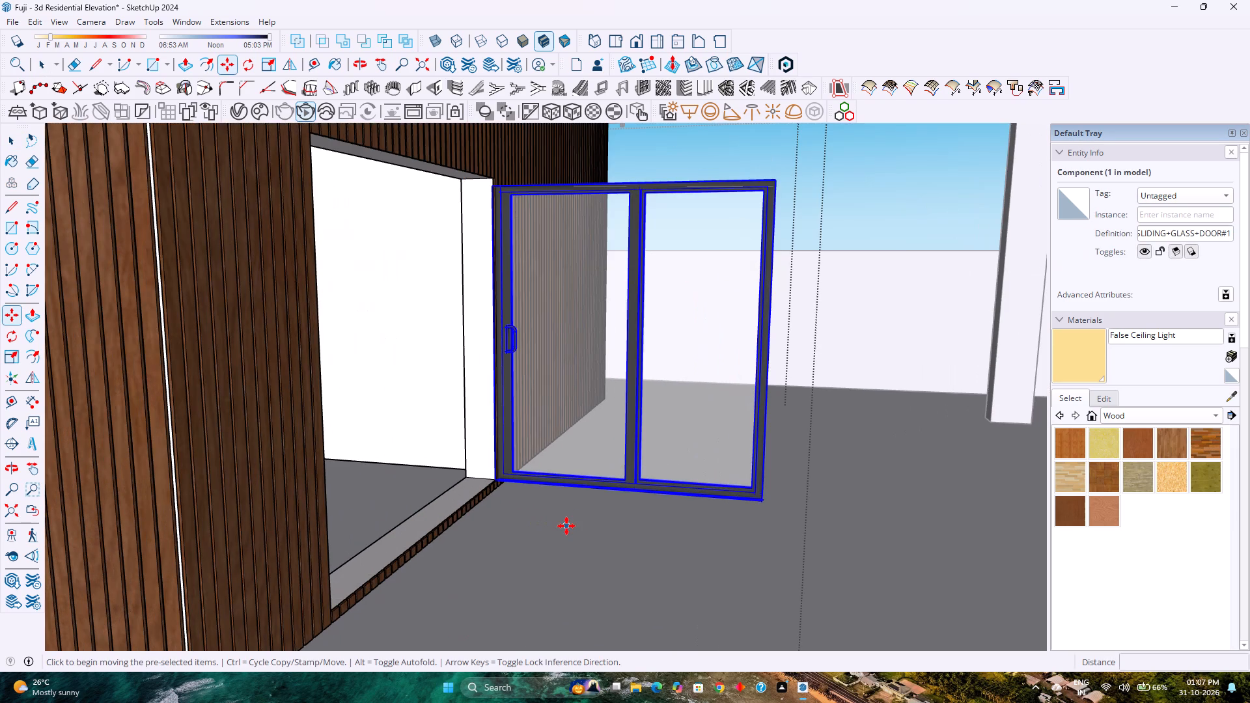
left_click(245, 66)
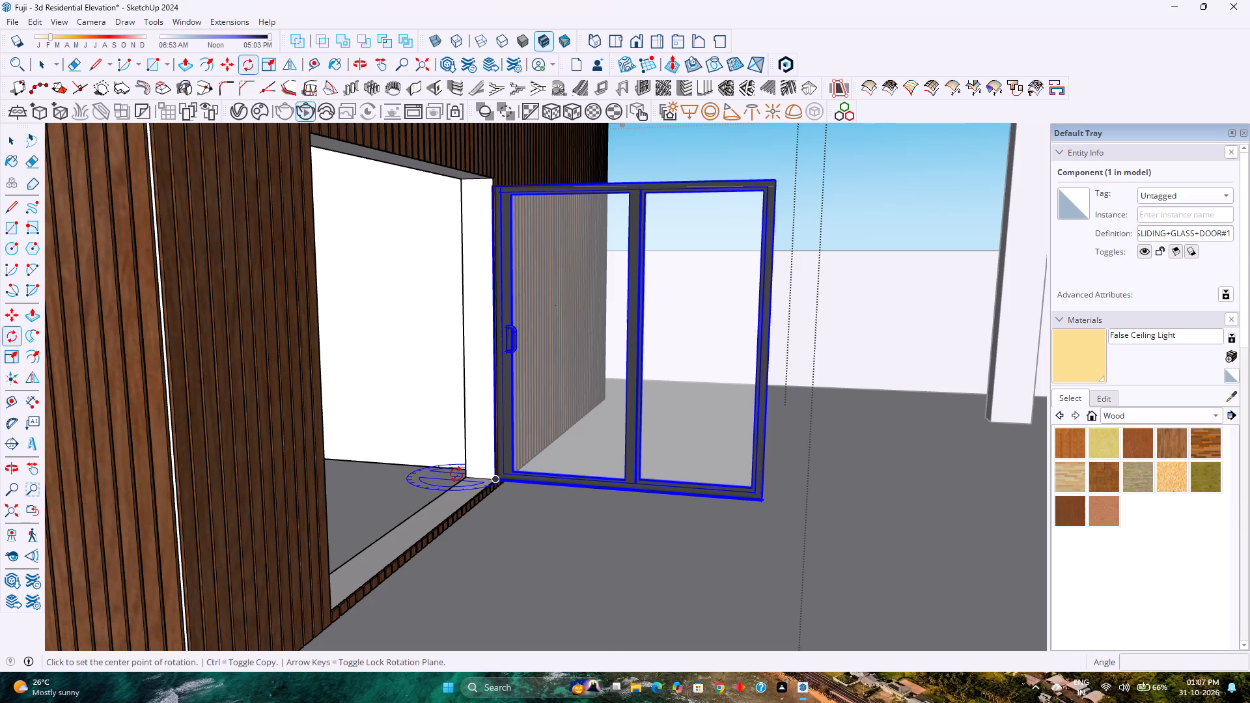
key("Up")
left_click(493, 478)
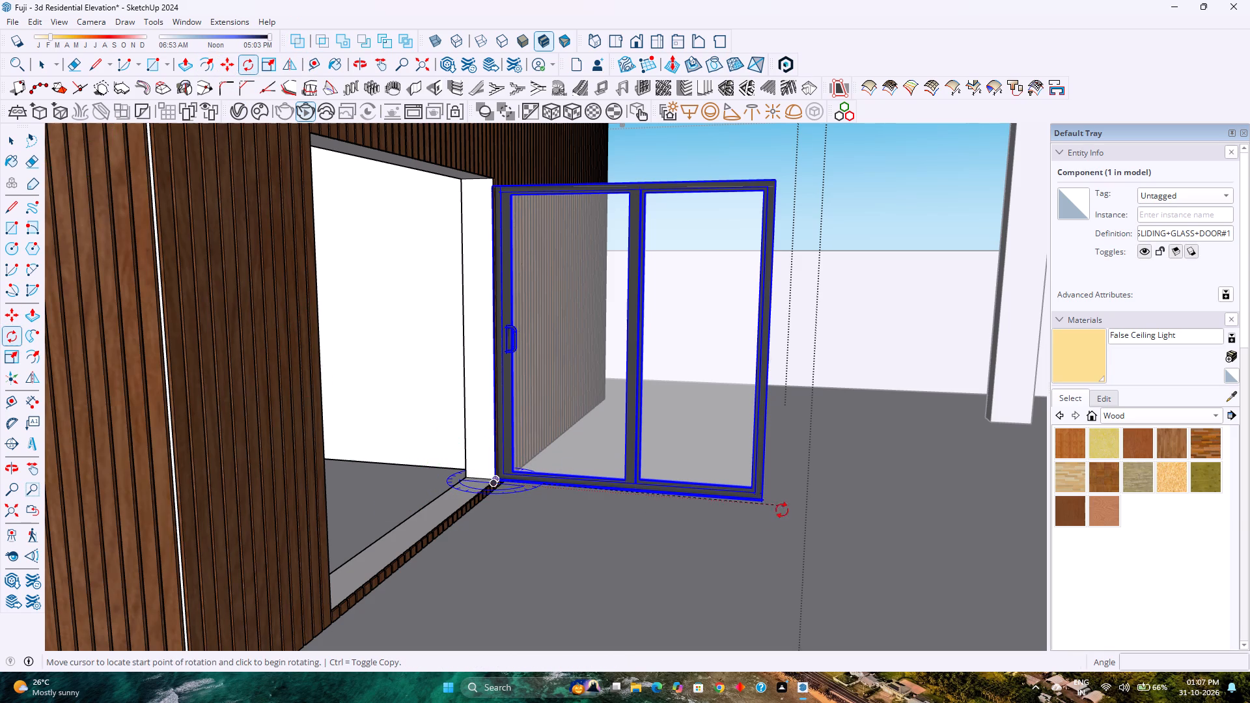
left_click(761, 499)
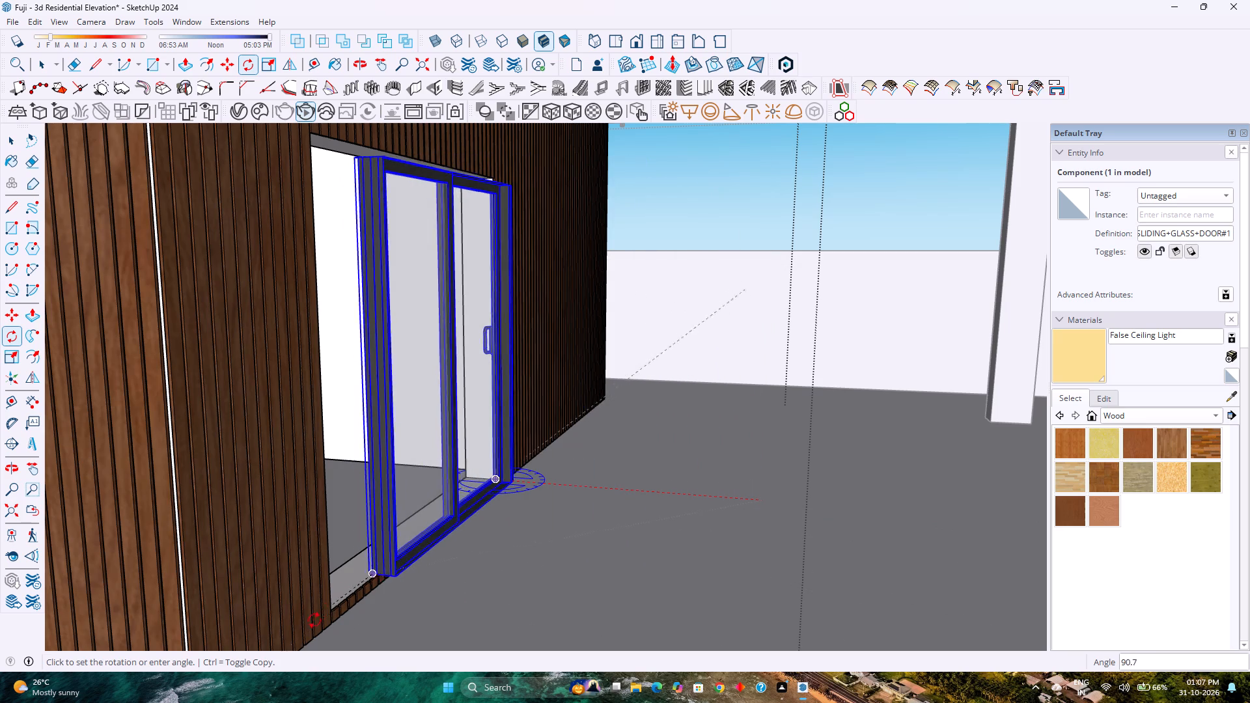
left_click(333, 616)
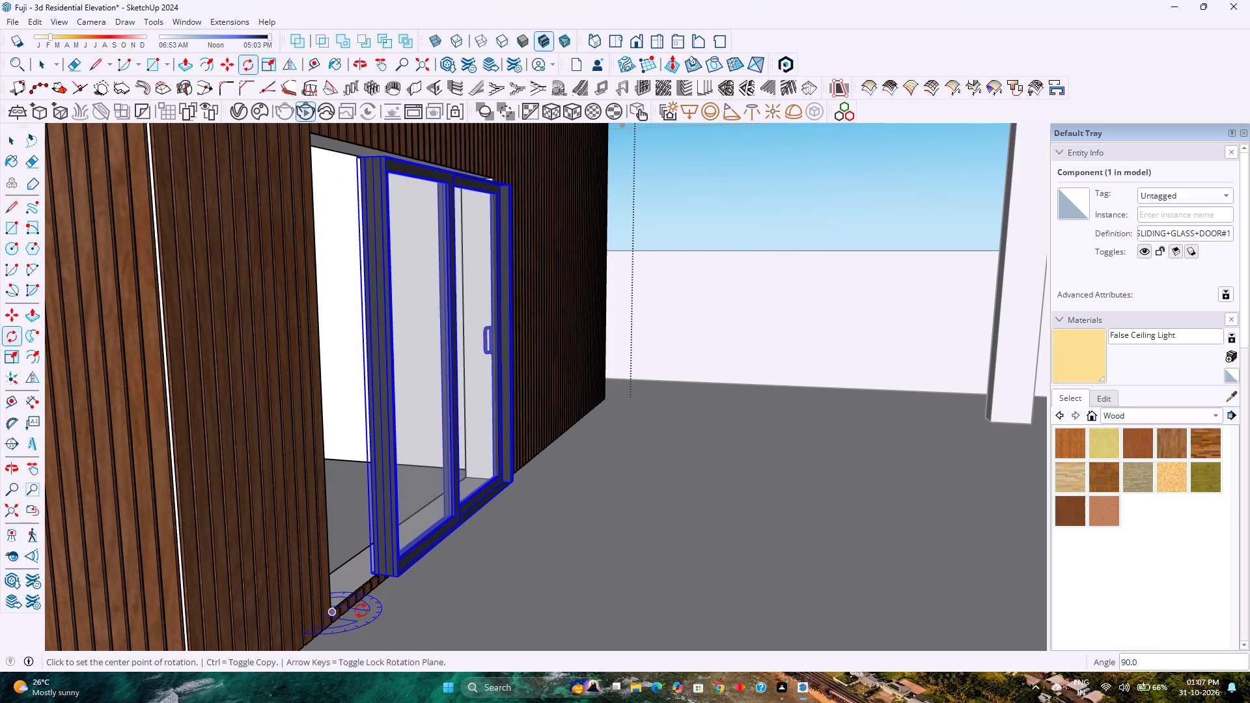
Move the sliding door back into the doorway's depth by about 5", and recess it about 1 1/4" further from the slat face.
key("m")
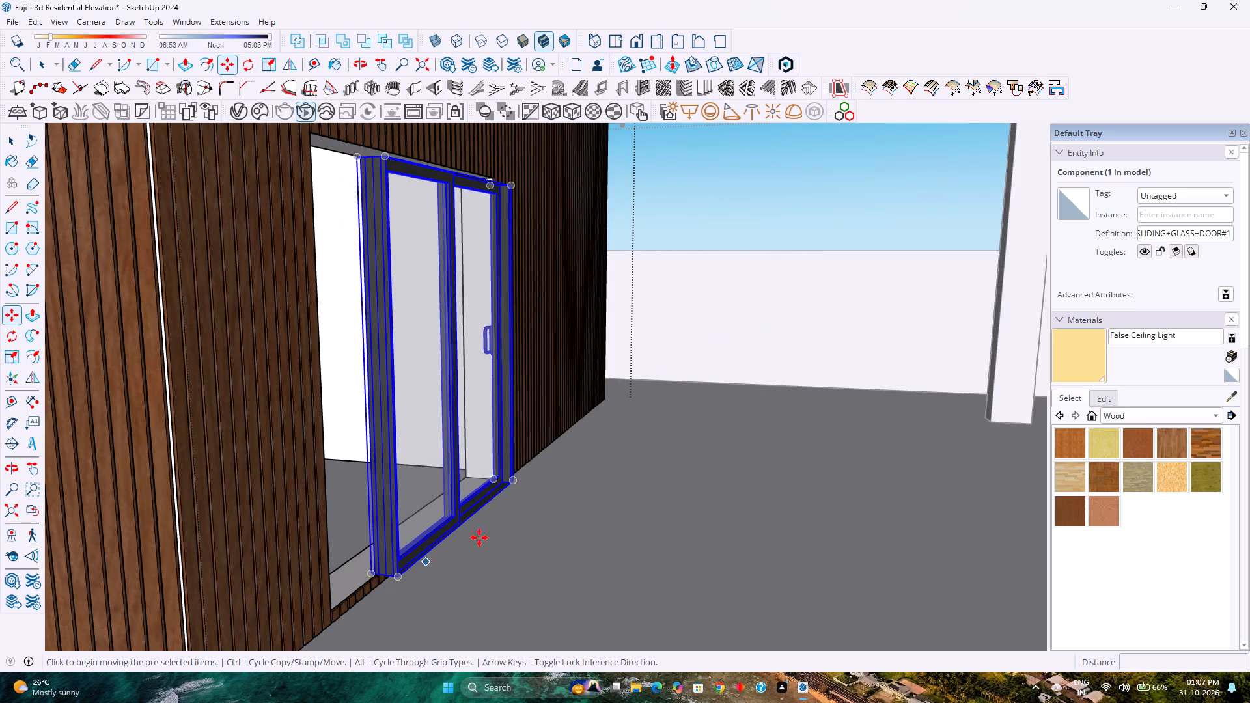
scroll(521, 477, "up", 15)
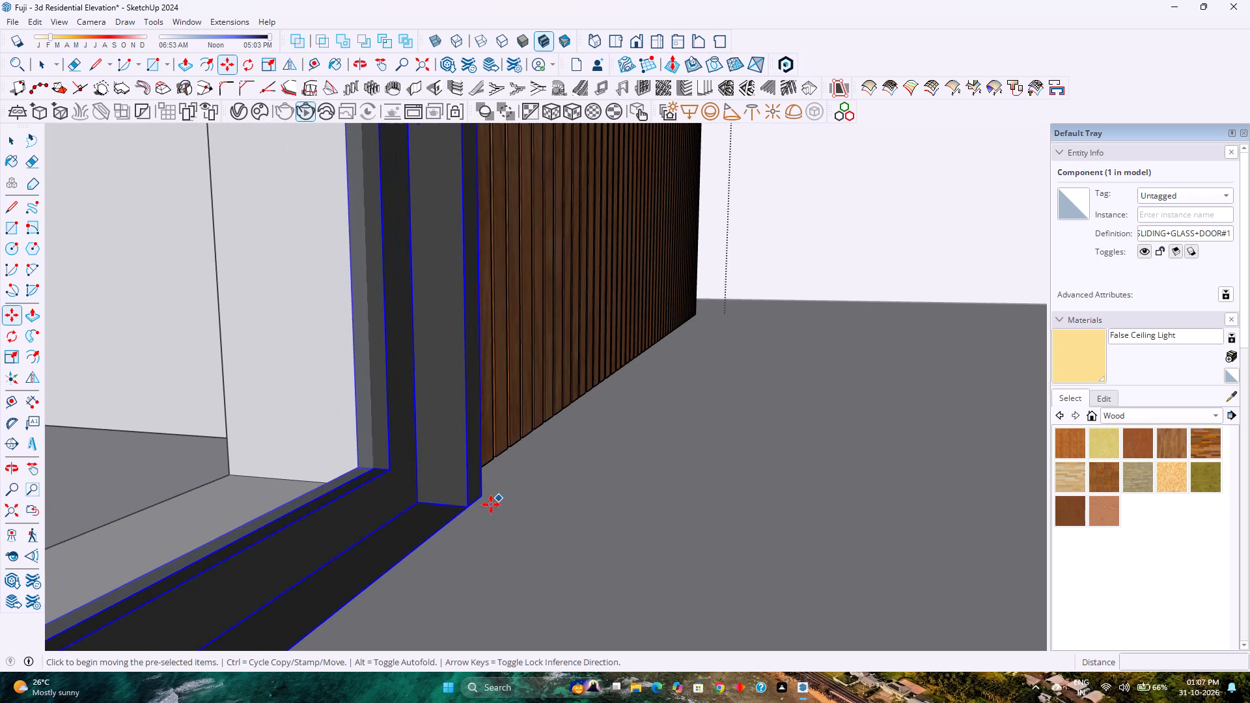
left_click(488, 495)
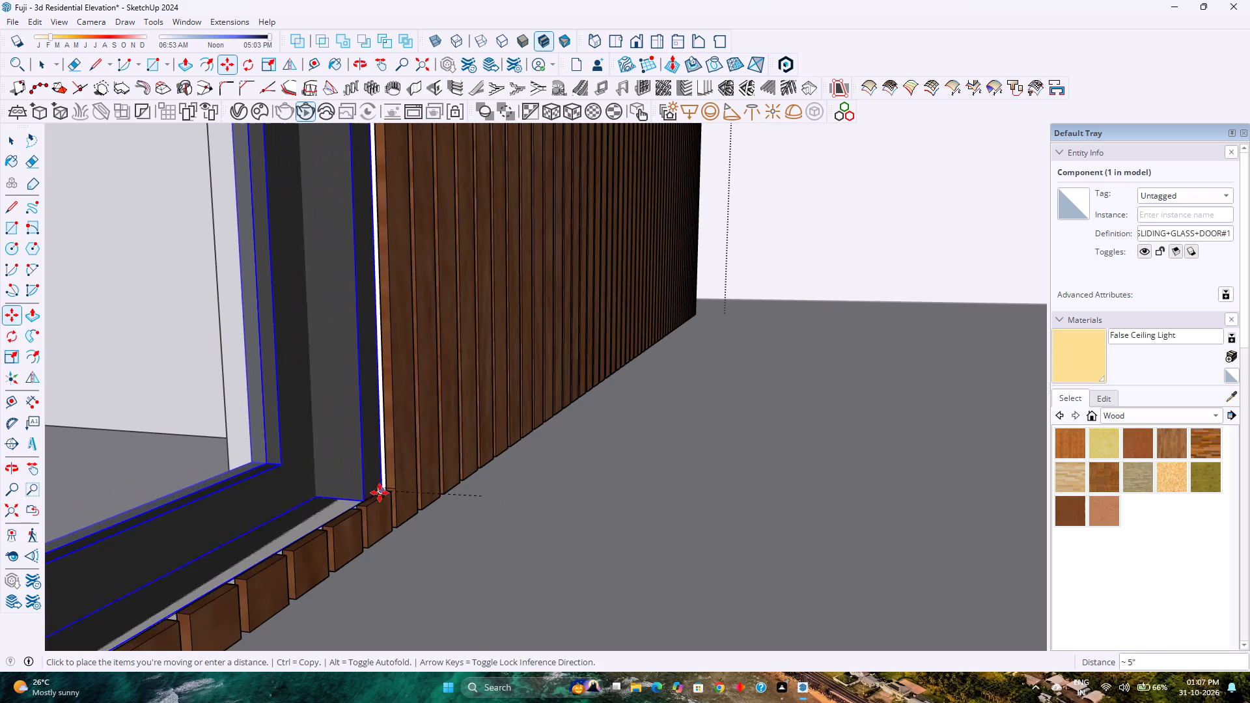
left_click(383, 487)
scroll(383, 485, "down", 6)
scroll(380, 482, "up", 11)
left_click(395, 495)
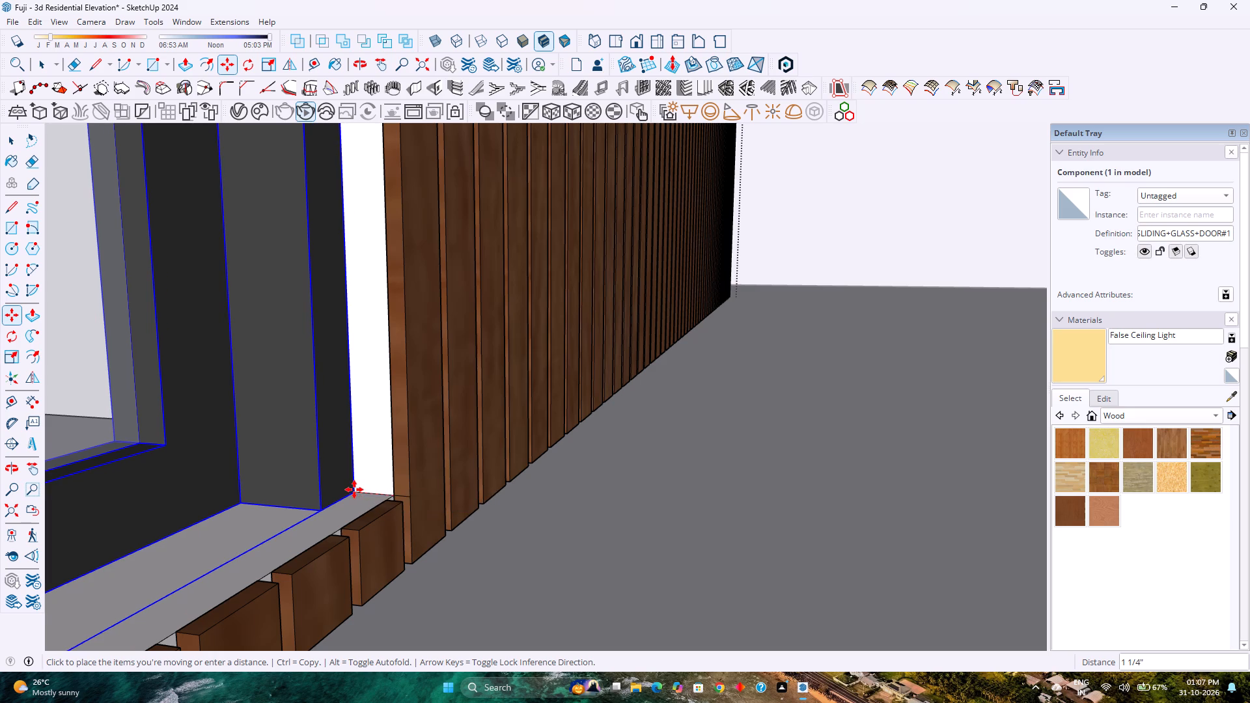
left_click(354, 489)
Scale the sliding door upward along the blue axis by about 1.02 to meet the doorway's head.
scroll(354, 488, "down", 19)
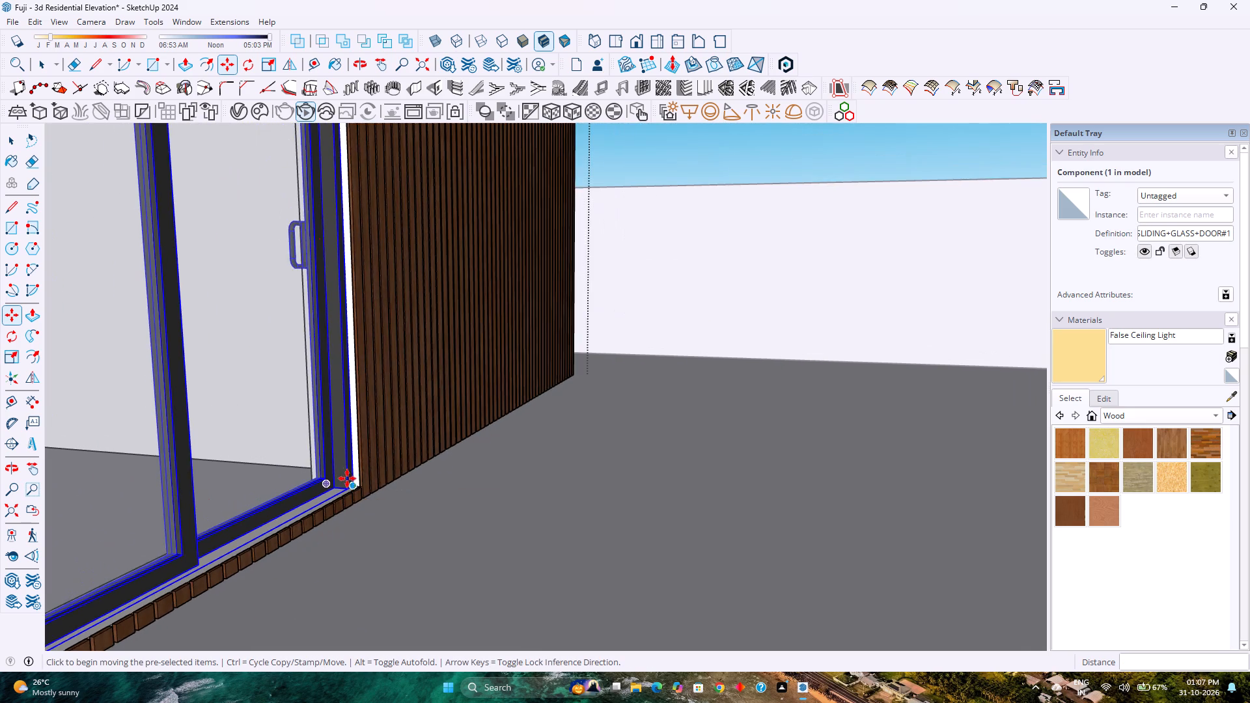
scroll(342, 473, "down", 3)
middle_click_drag(339, 480, 577, 642, "shift")
middle_click_drag(566, 598, 355, 538)
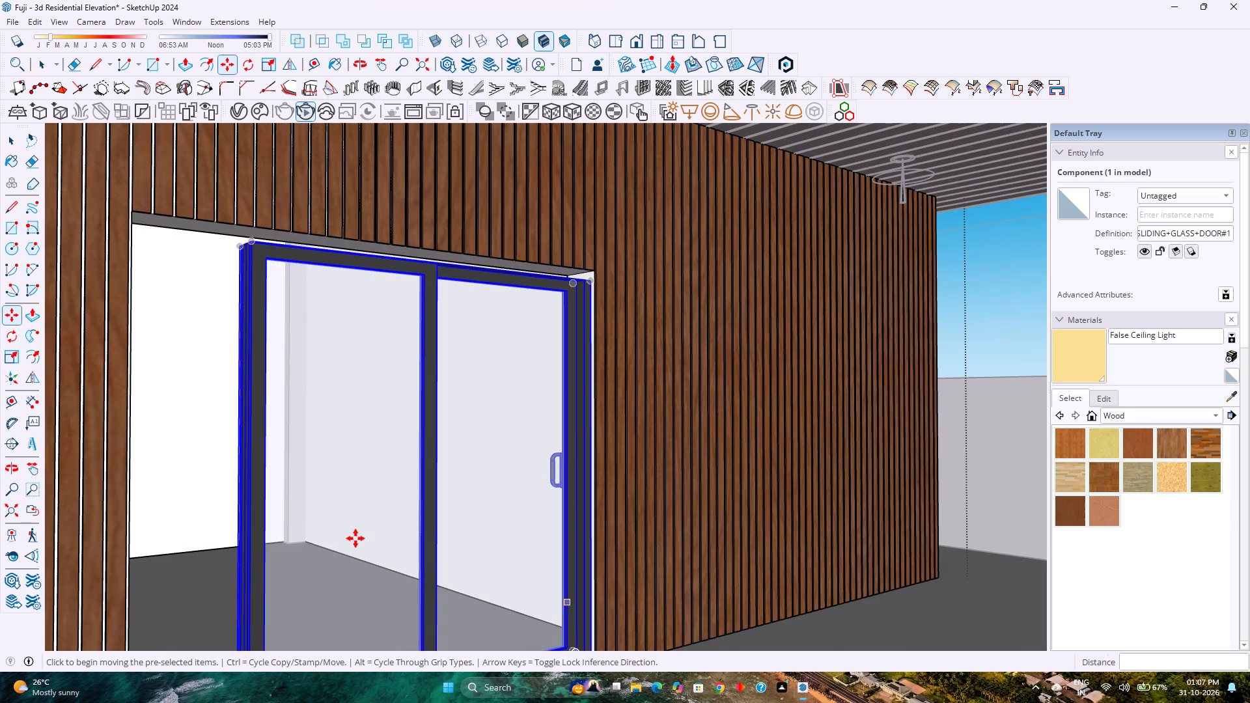
key("s")
scroll(456, 266, "up", 7)
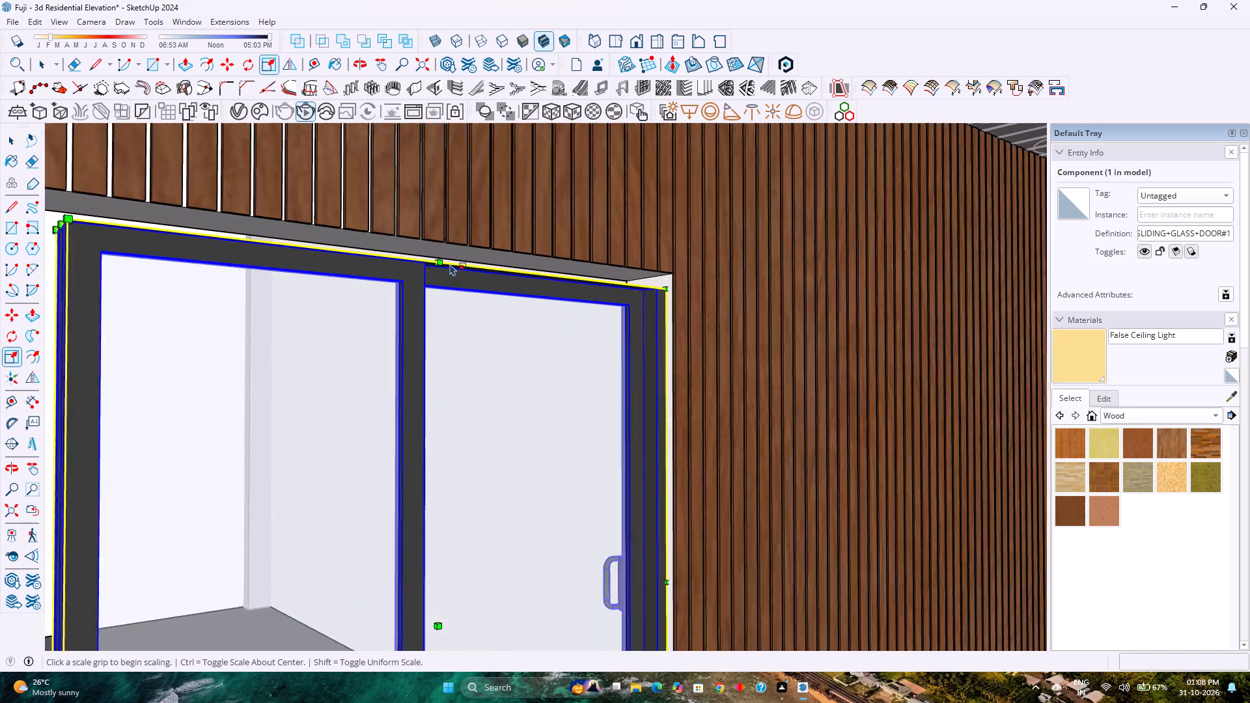
left_click(422, 264)
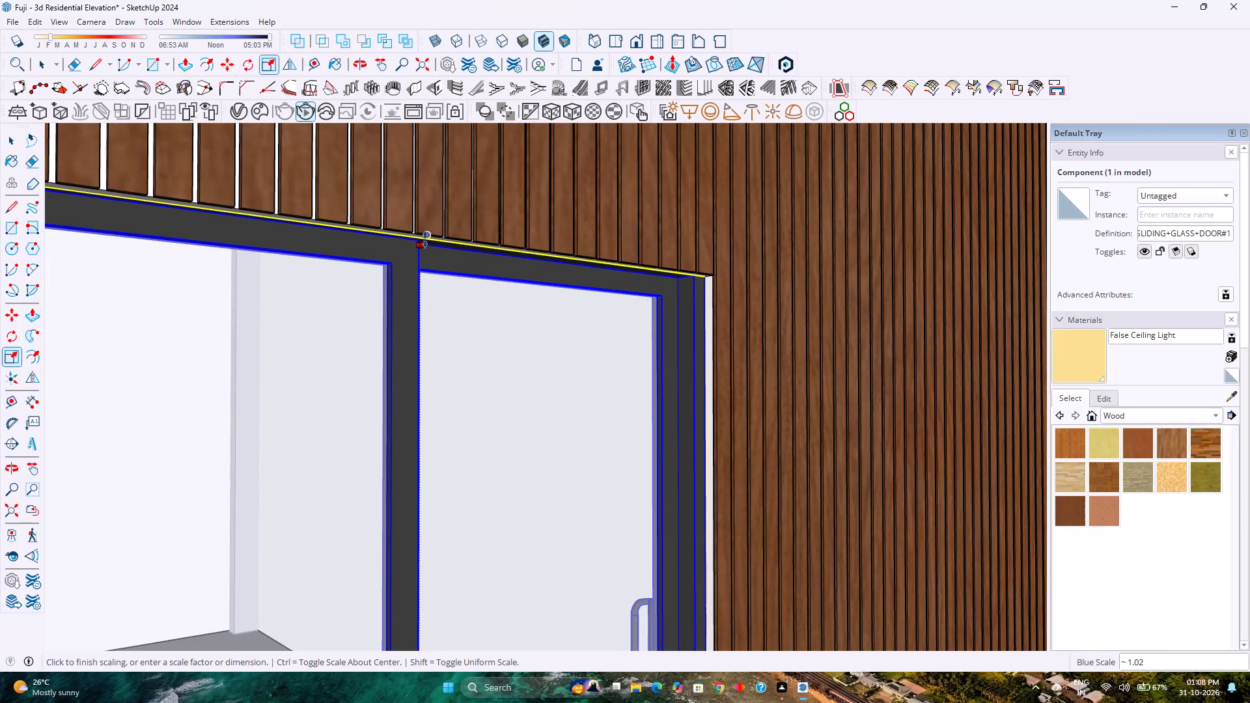
left_click(421, 237)
Scale the sliding door's width by about 1.25 along its red axis to reach the doorway's opposite jamb.
scroll(402, 271, "down", 8)
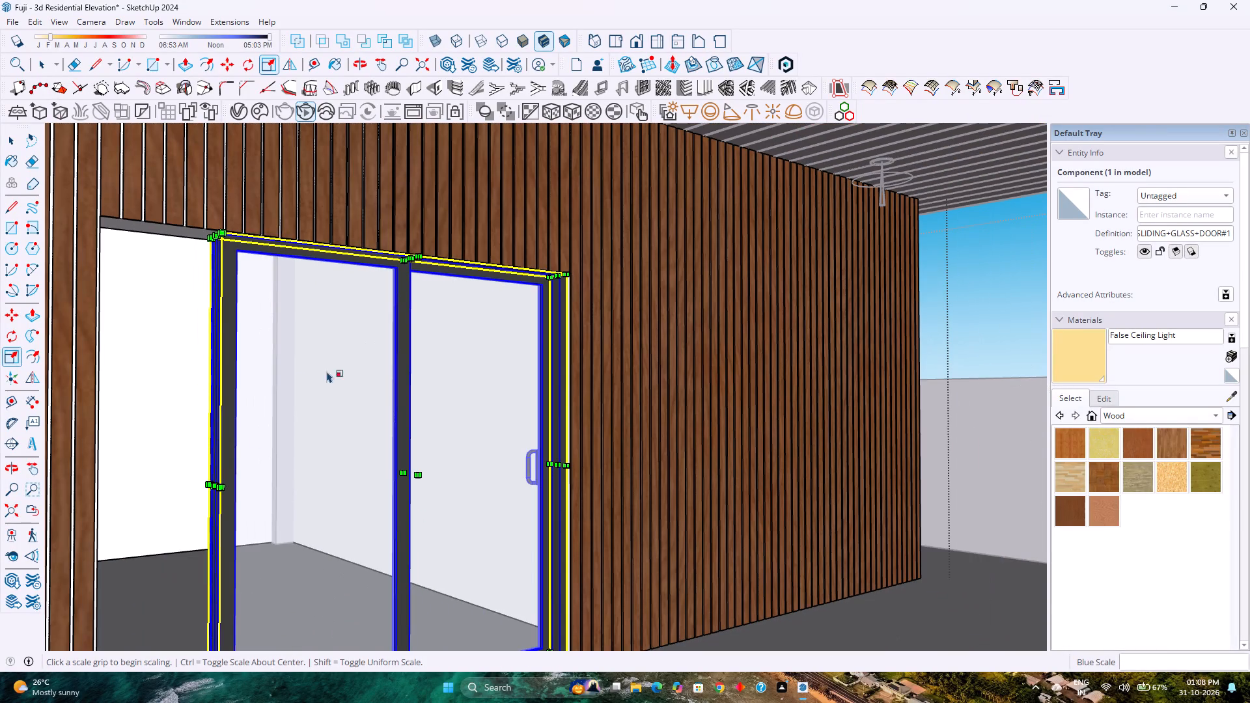
left_click(213, 484)
scroll(98, 219, "up", 1)
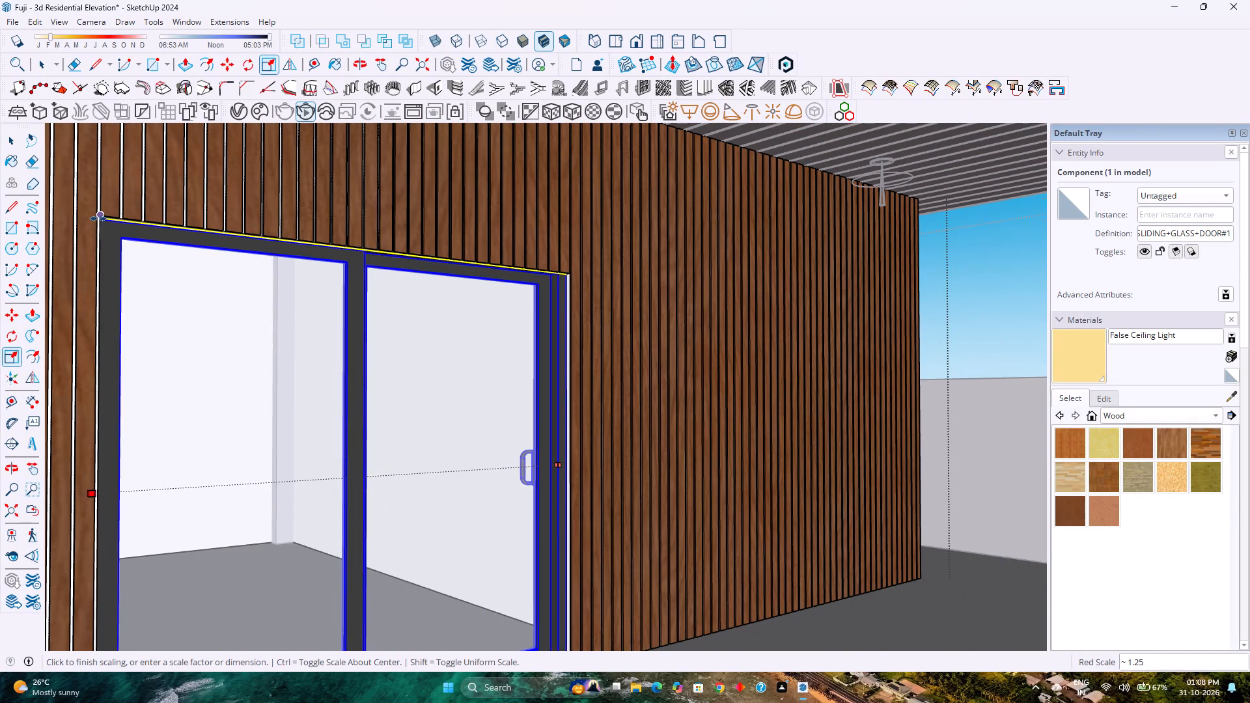
scroll(98, 219, "up", 5)
left_click(98, 219)
scroll(227, 297, "down", 4)
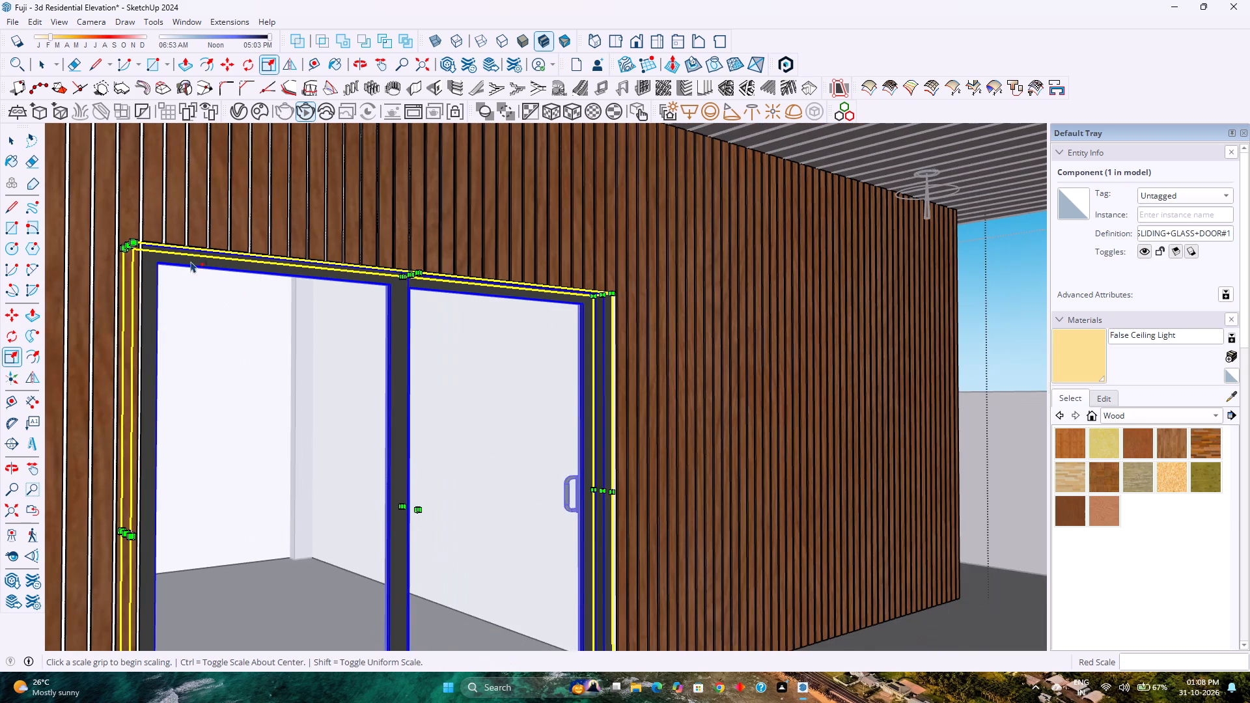
Deselect the sliding door and close the wood-slatted wall group to return to the whole model.
scroll(185, 257, "up", 2)
type("k")
key("space")
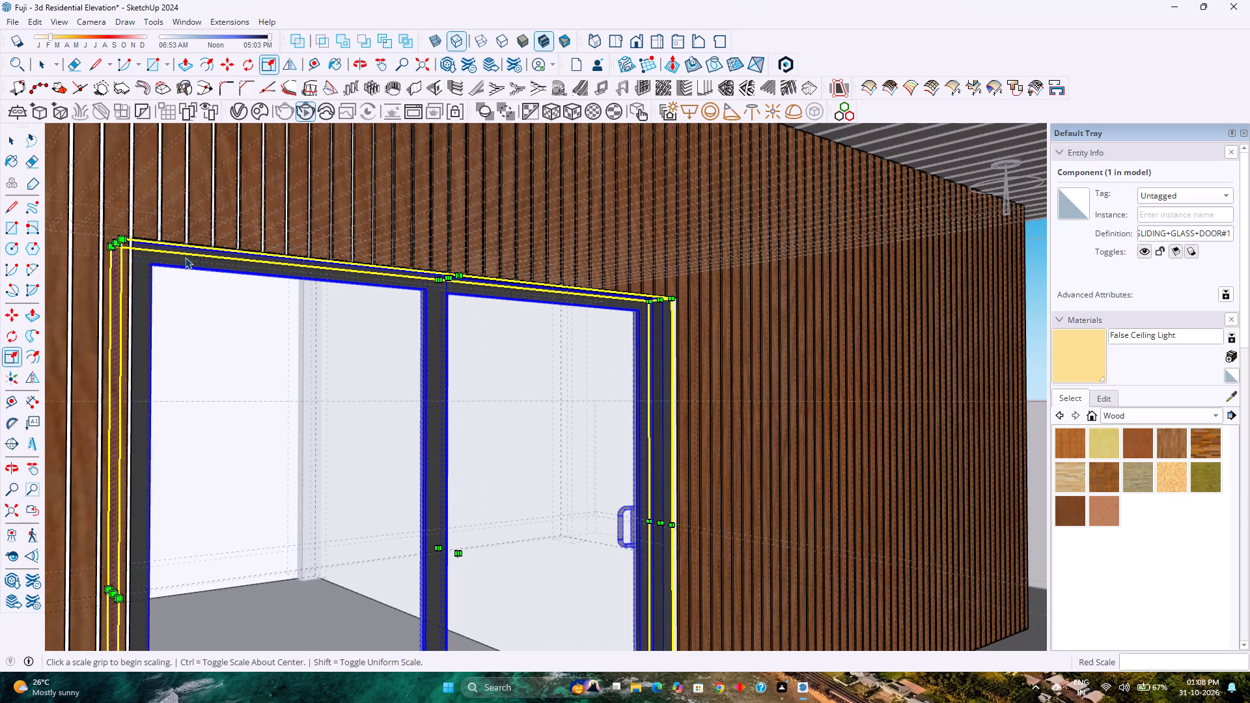
key("k")
scroll(298, 370, "down", 9)
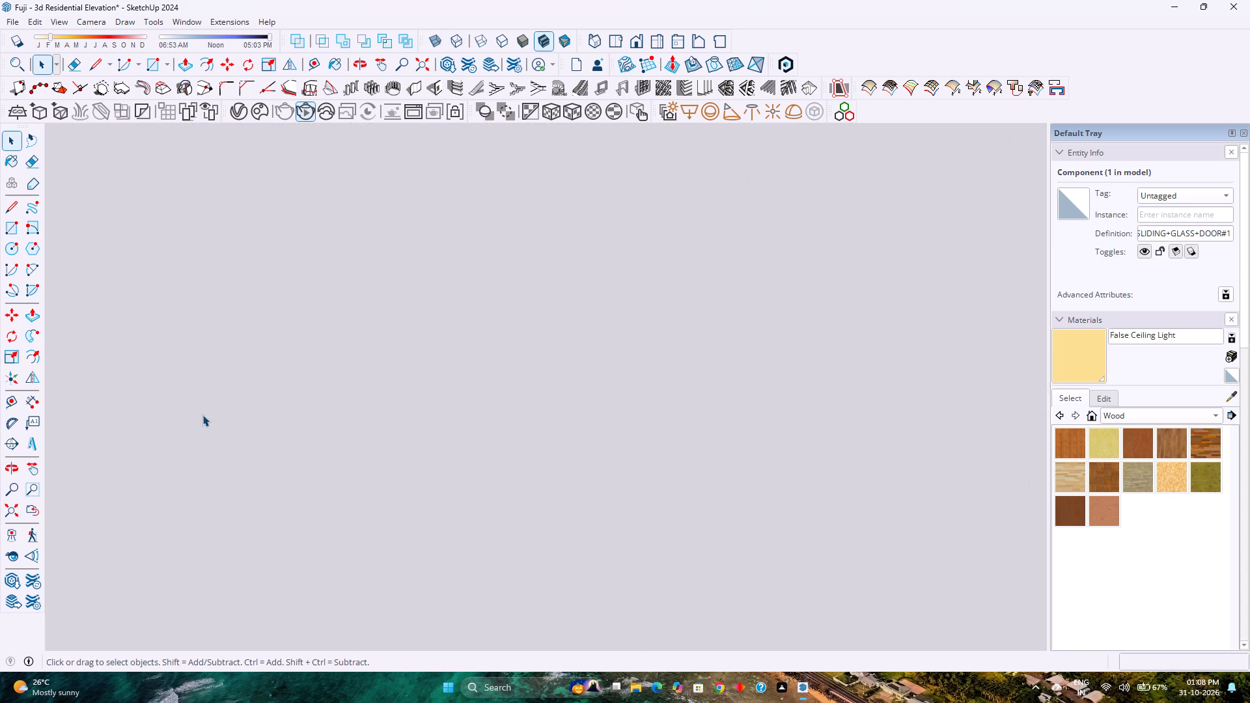
left_click(8, 510)
scroll(322, 429, "down", 5)
middle_click_drag(320, 421, 520, 439)
scroll(512, 407, "up", 1)
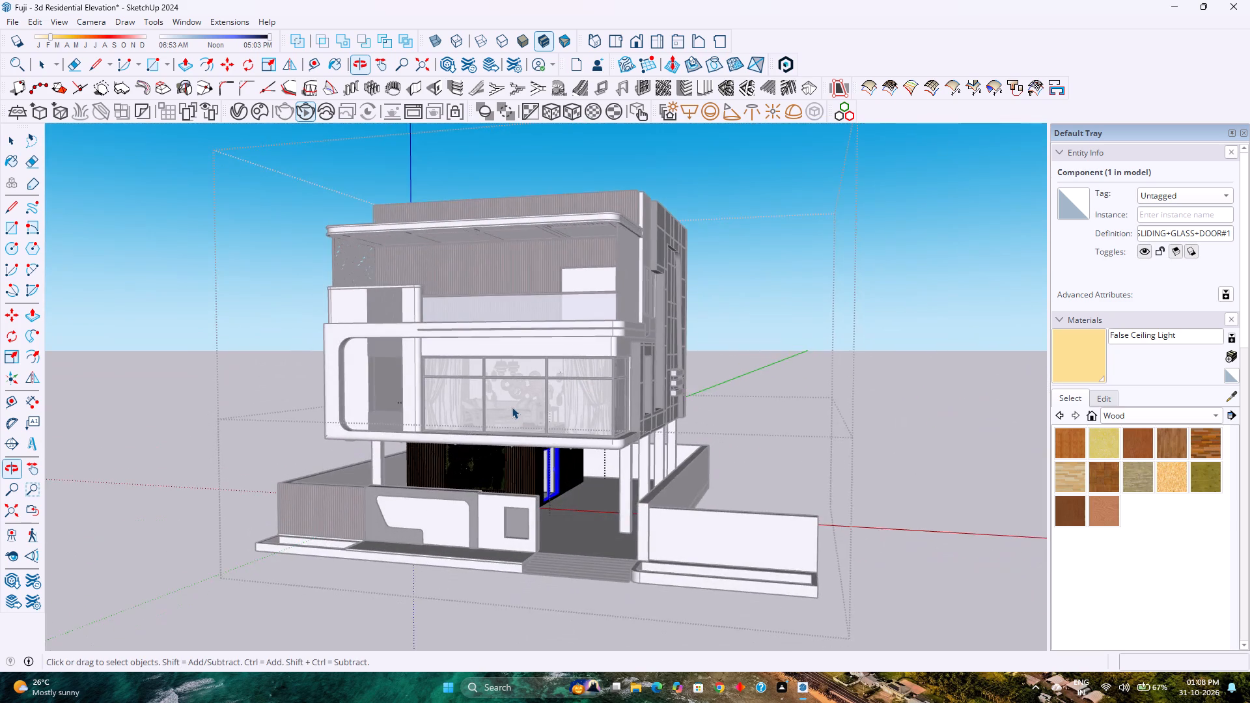
key("Escape")
scroll(553, 465, "up", 4)
key("Escape")
scroll(557, 449, "up", 4)
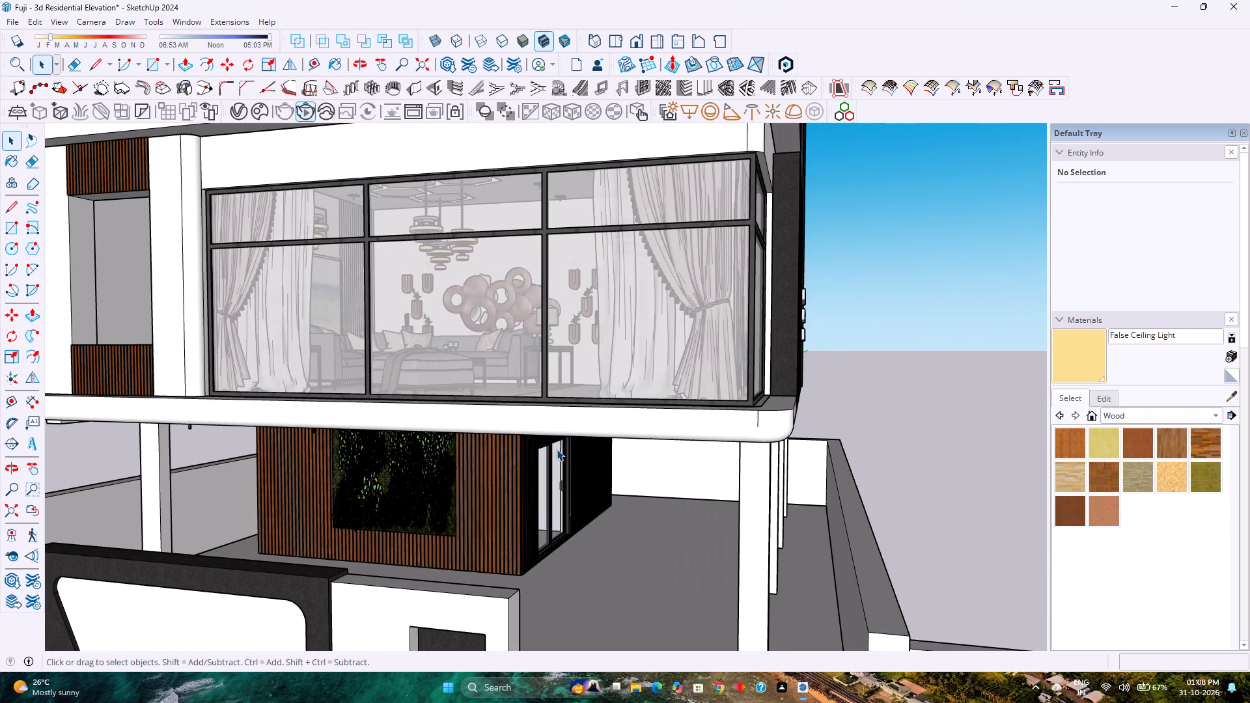
Save the model.
key("ctrl+s")
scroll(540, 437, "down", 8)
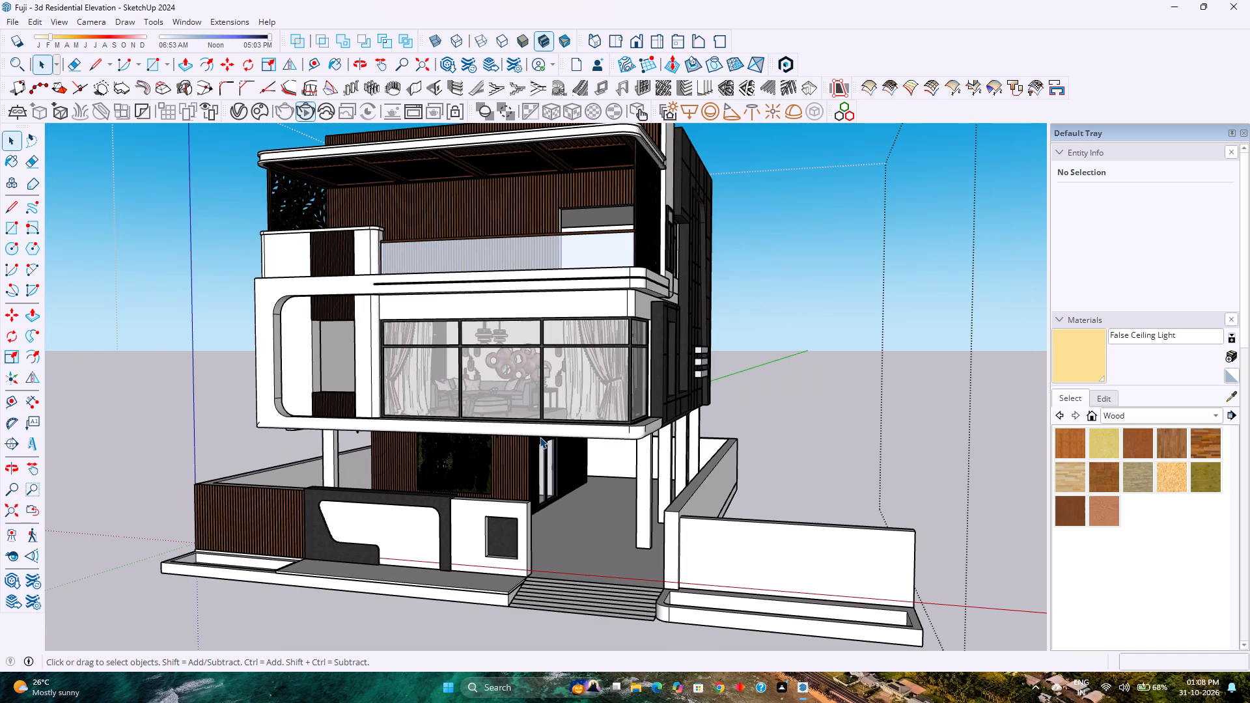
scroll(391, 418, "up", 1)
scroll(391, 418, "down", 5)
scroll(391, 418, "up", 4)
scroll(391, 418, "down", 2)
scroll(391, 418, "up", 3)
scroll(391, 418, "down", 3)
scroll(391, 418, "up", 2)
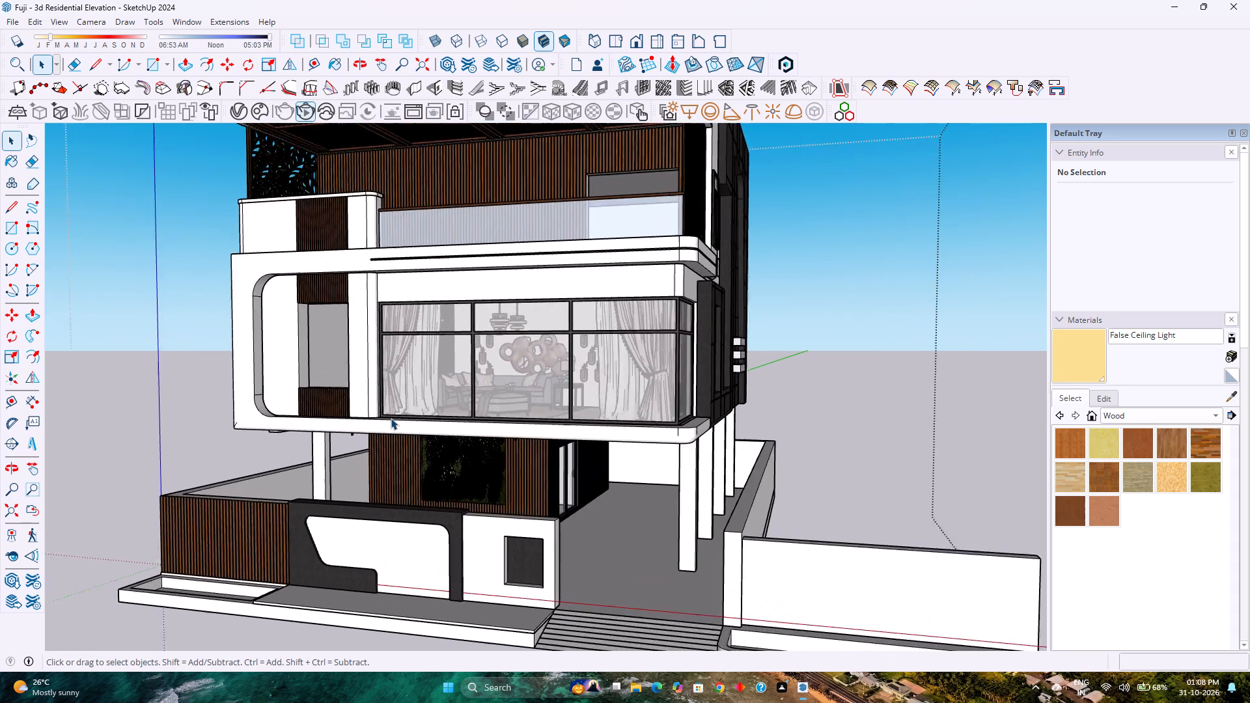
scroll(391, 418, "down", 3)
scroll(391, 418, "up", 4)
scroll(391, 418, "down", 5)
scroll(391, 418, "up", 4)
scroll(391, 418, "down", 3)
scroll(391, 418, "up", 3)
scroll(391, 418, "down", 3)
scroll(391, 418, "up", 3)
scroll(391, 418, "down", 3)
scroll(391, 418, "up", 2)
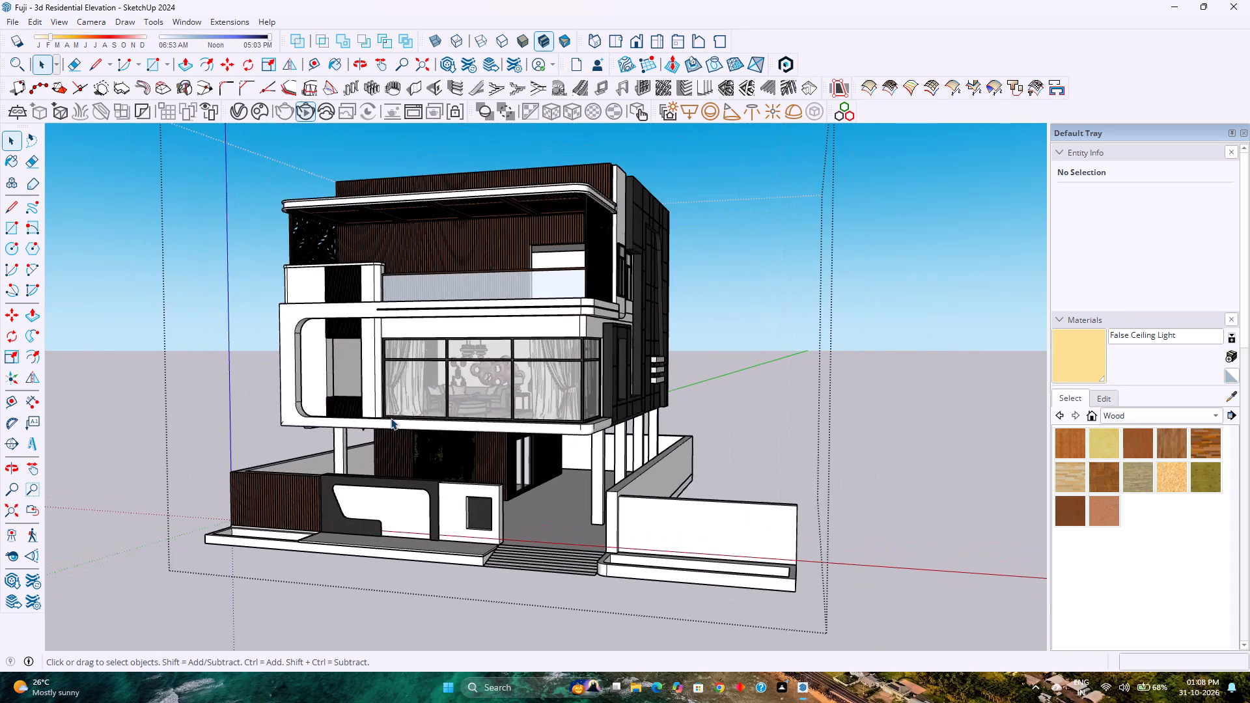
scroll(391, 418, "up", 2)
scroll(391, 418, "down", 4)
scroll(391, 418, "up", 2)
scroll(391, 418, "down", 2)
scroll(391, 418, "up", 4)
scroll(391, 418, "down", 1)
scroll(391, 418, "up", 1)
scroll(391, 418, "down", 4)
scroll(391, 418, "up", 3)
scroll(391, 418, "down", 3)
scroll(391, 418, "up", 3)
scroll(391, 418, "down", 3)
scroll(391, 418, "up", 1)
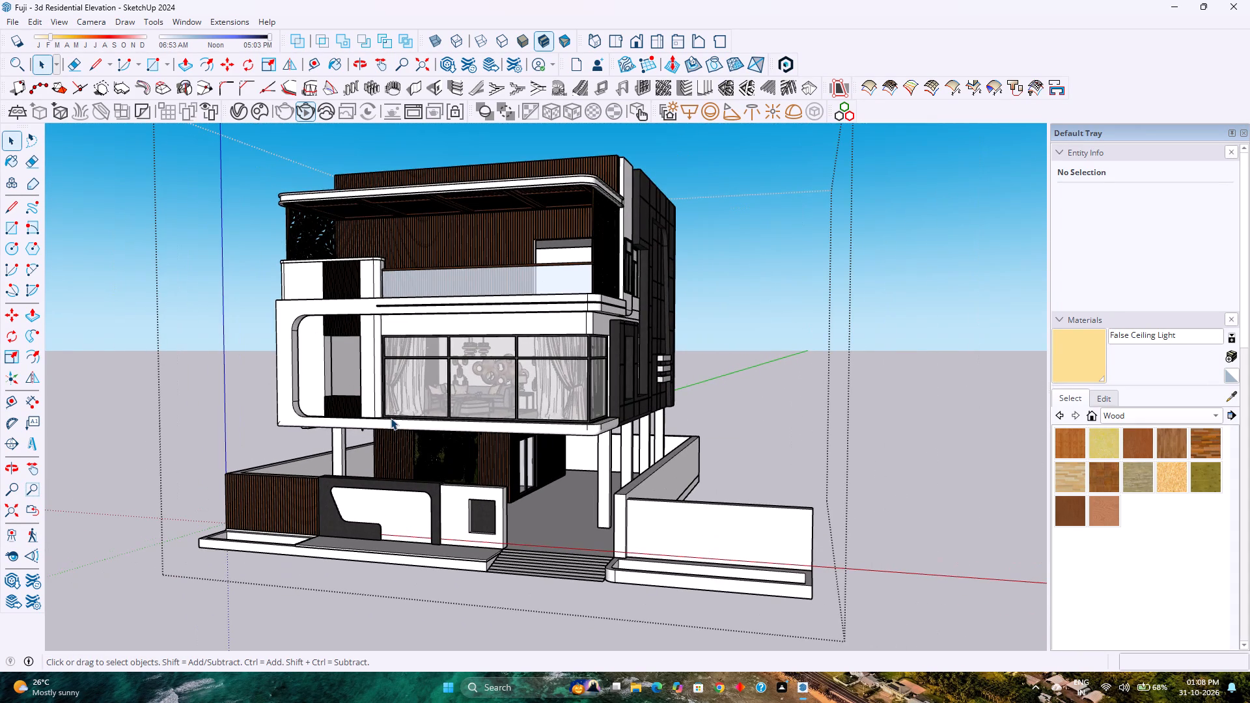
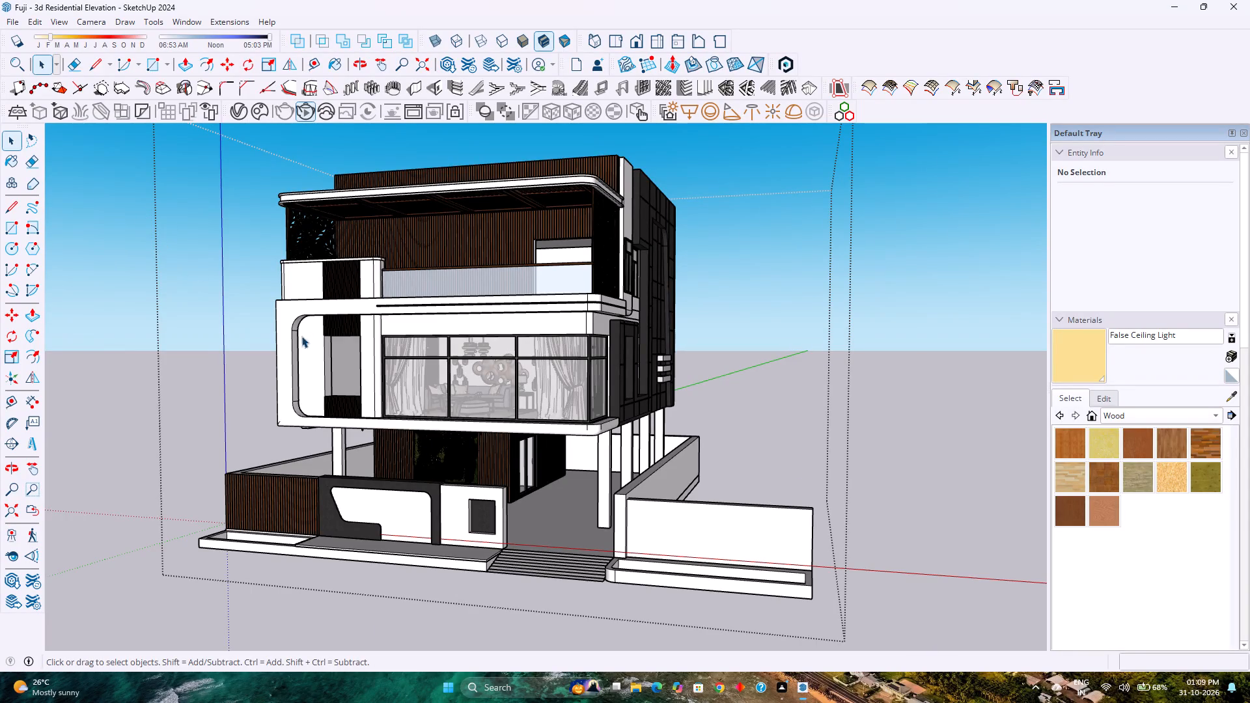
Open the middle-storey group and the nested front wall and window group inside it for editing.
scroll(398, 365, "up", 2)
double_click(380, 312)
scroll(379, 312, "up", 4)
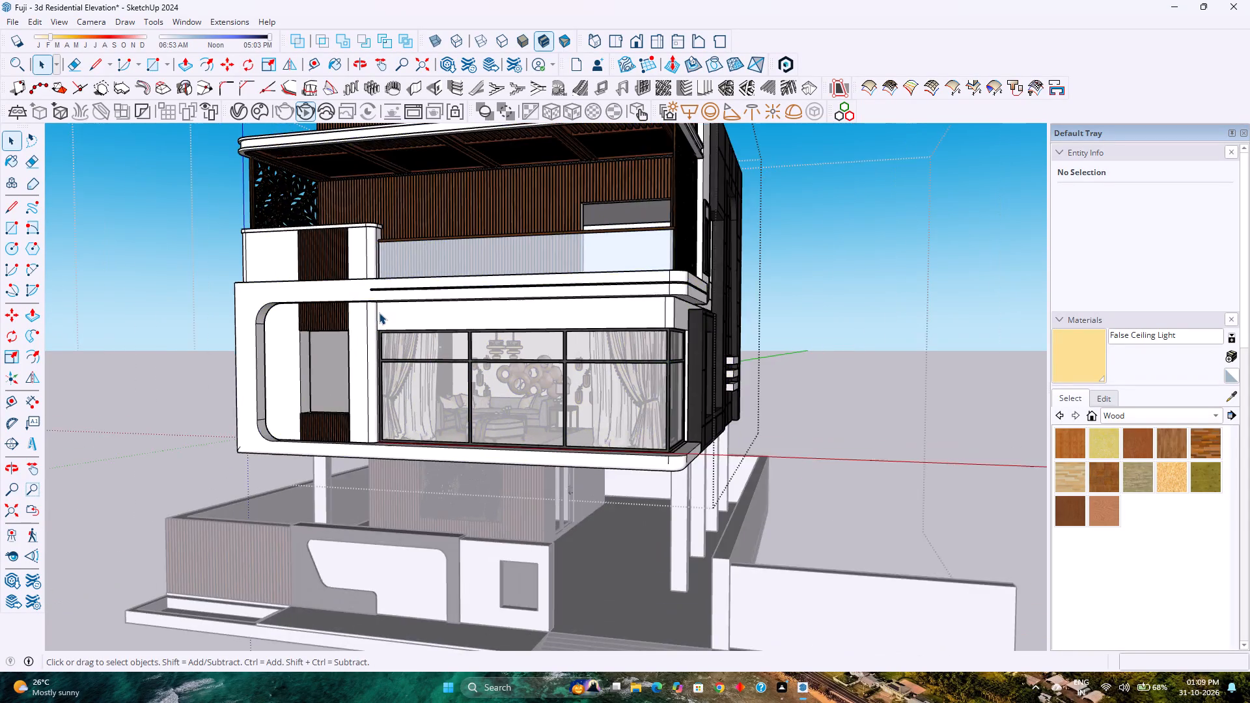
scroll(379, 312, "up", 3)
left_click(379, 312)
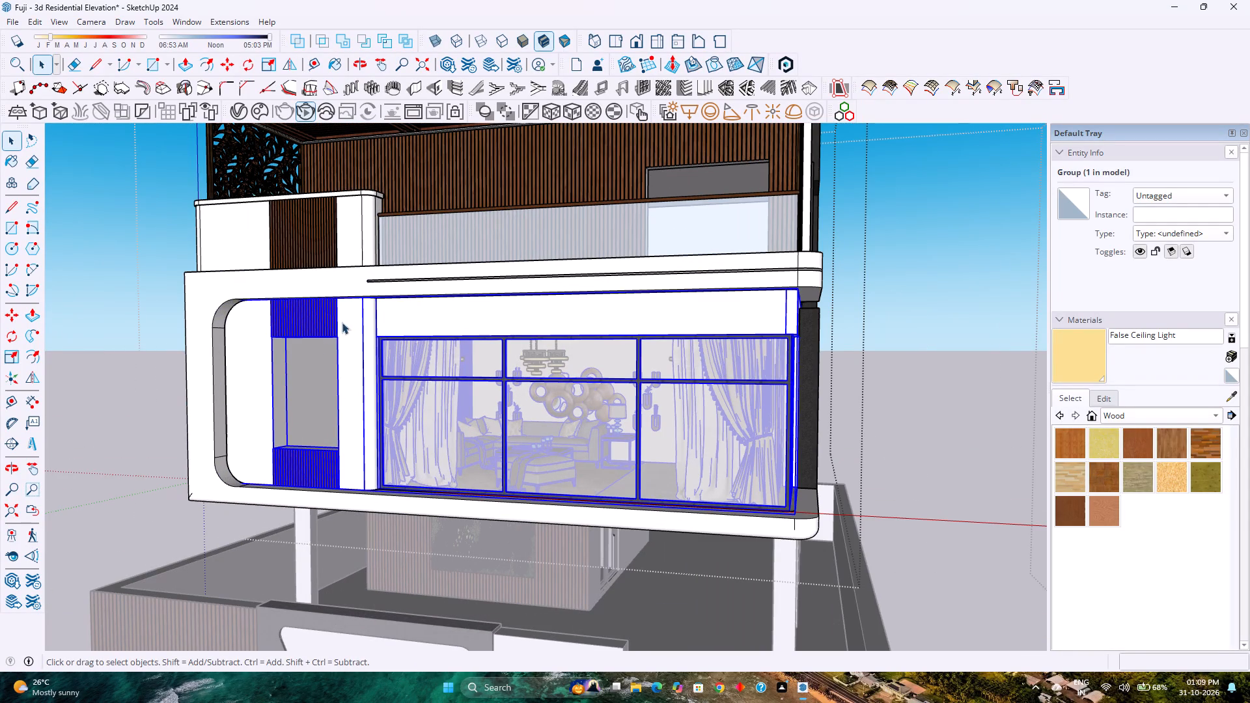
double_click(350, 318)
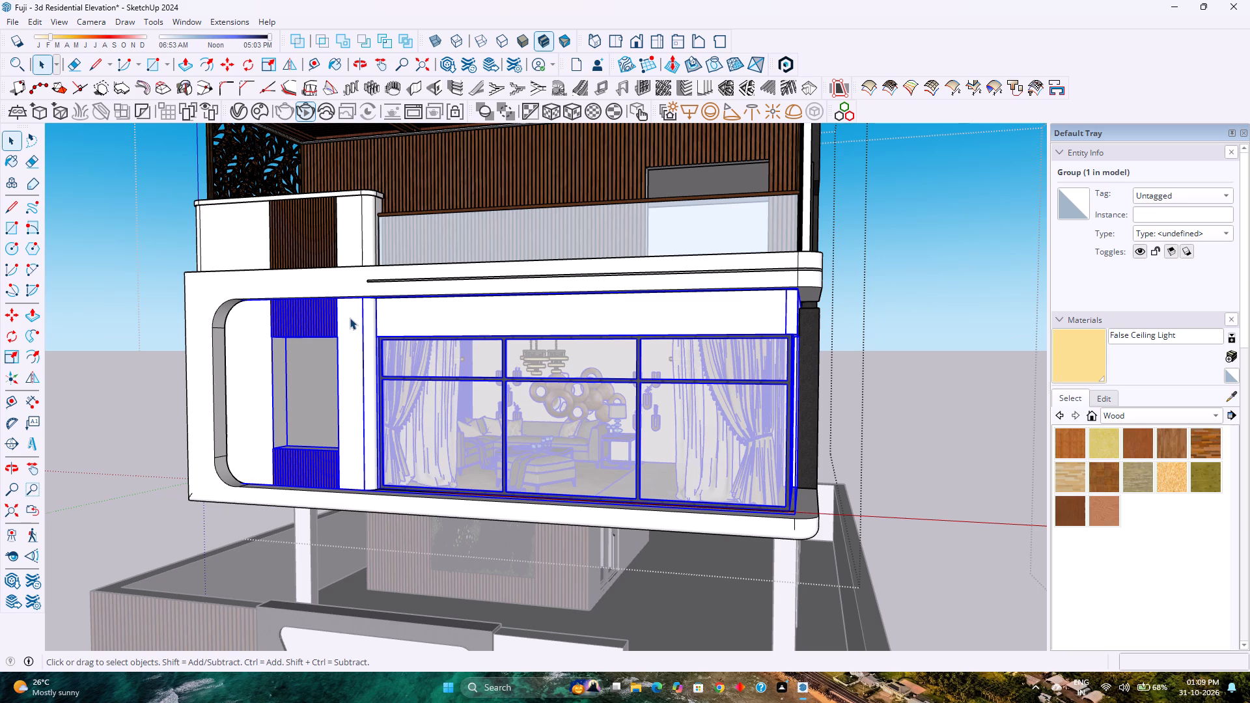
Draw a 4' by 6' vertical rectangle covering the small window opening between the upper and lower wood-slat panels.
scroll(350, 318, "up", 2)
scroll(309, 357, "up", 4)
middle_click_drag(309, 365, 315, 388)
middle_click(319, 393)
middle_click_drag(348, 403, 367, 400)
middle_click_drag(367, 400, 423, 372)
middle_click(424, 371)
middle_click(425, 371)
scroll(424, 364, "down", 4)
middle_click(432, 424)
middle_click_drag(436, 425, 457, 425)
middle_click_drag(461, 425, 508, 419)
scroll(537, 395, "down", 5)
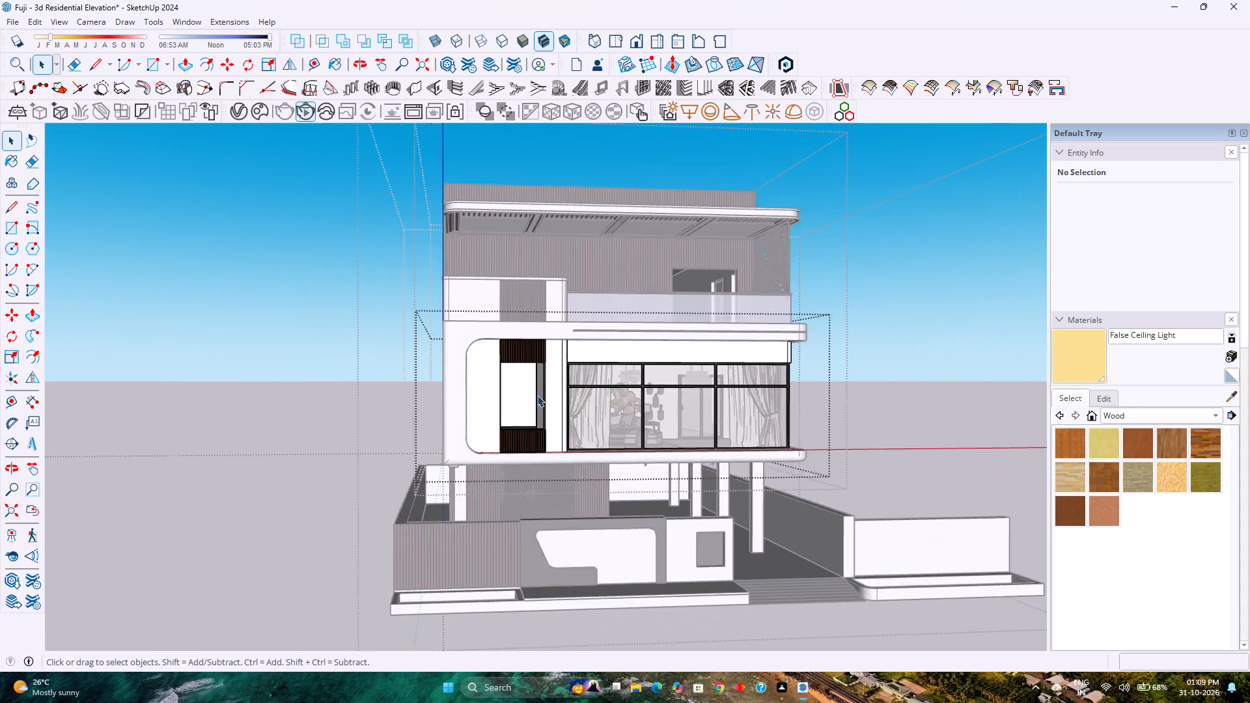
scroll(537, 398, "up", 8)
middle_click(531, 410)
middle_click_drag(531, 410, 549, 398)
middle_click(549, 398)
scroll(549, 394, "down", 2)
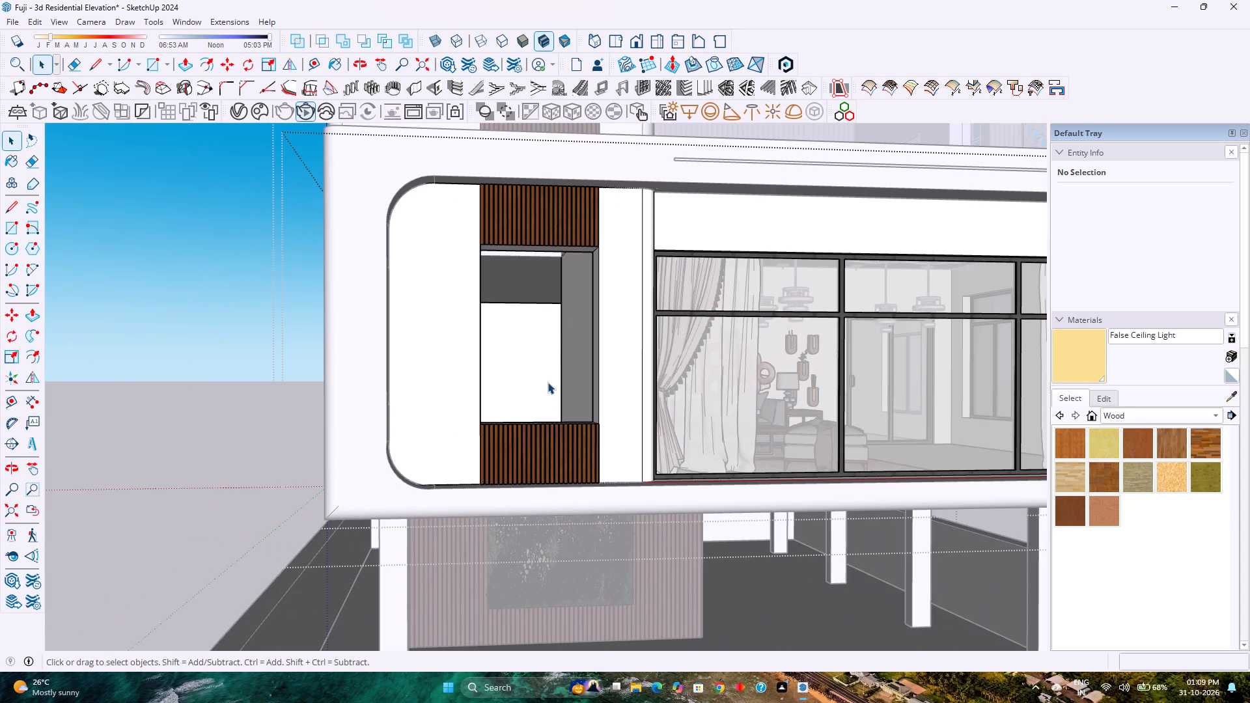
scroll(574, 281, "up", 5)
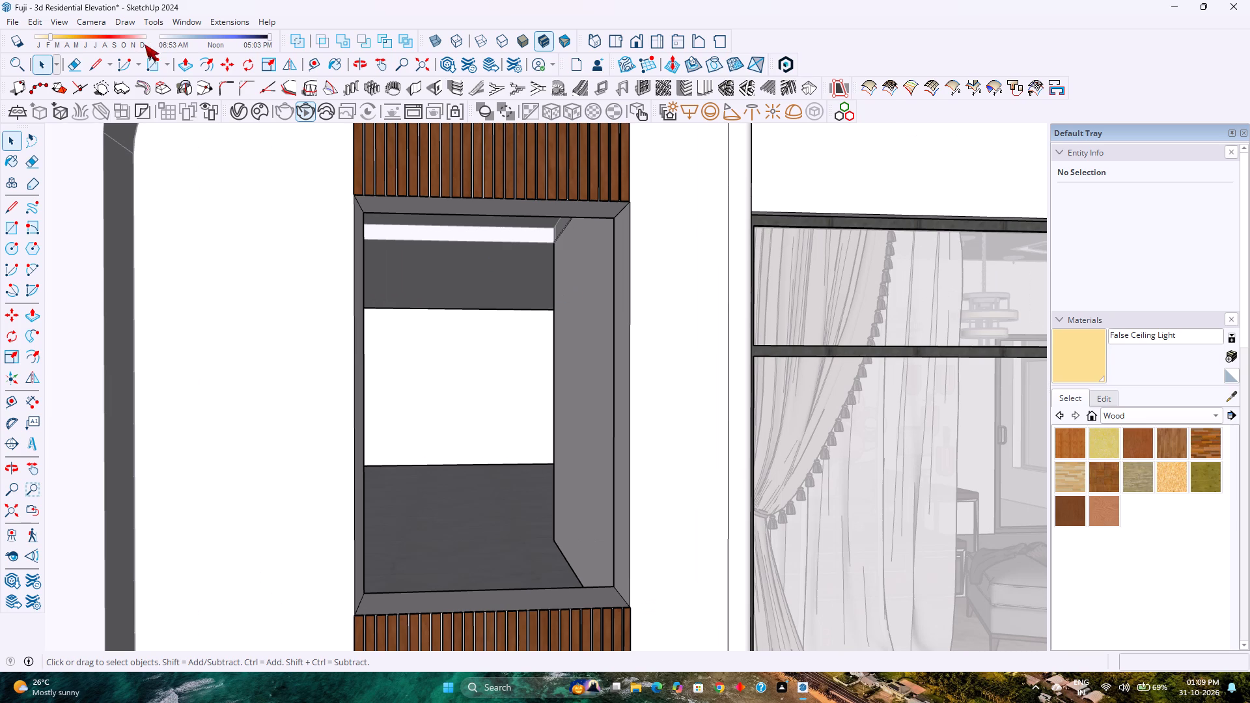
left_click(150, 61)
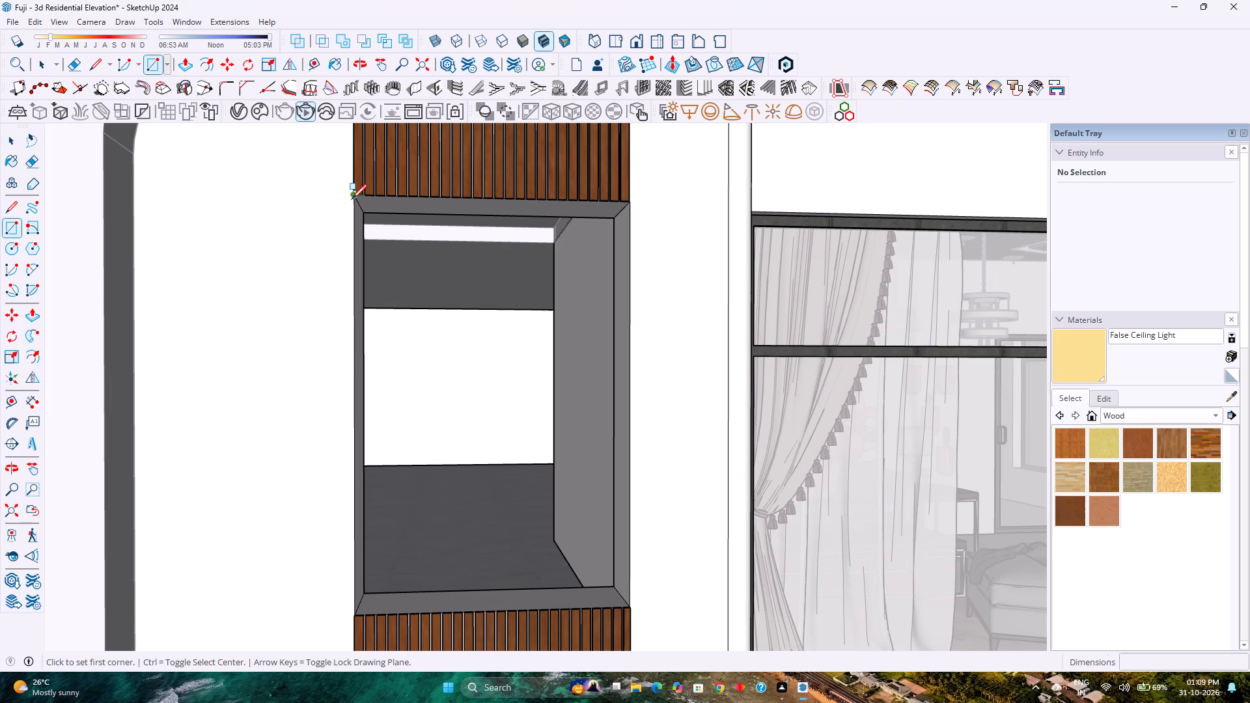
left_click(352, 199)
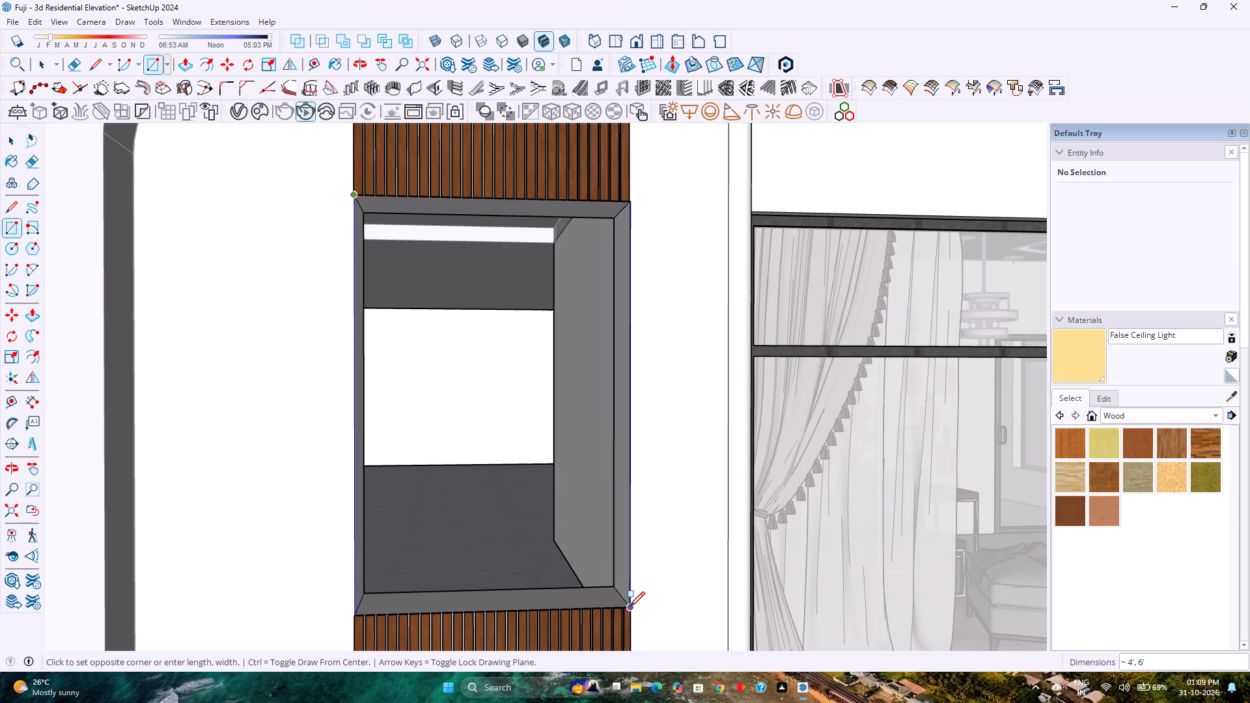
key("Left")
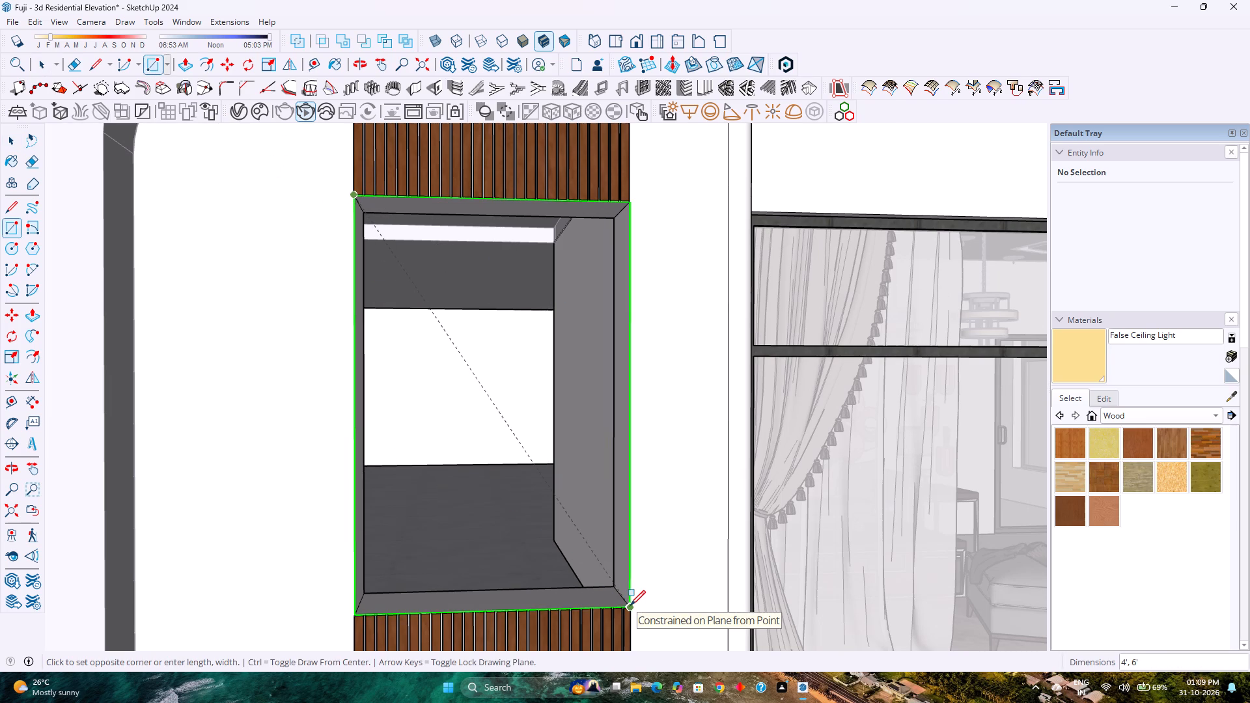
left_click(633, 605)
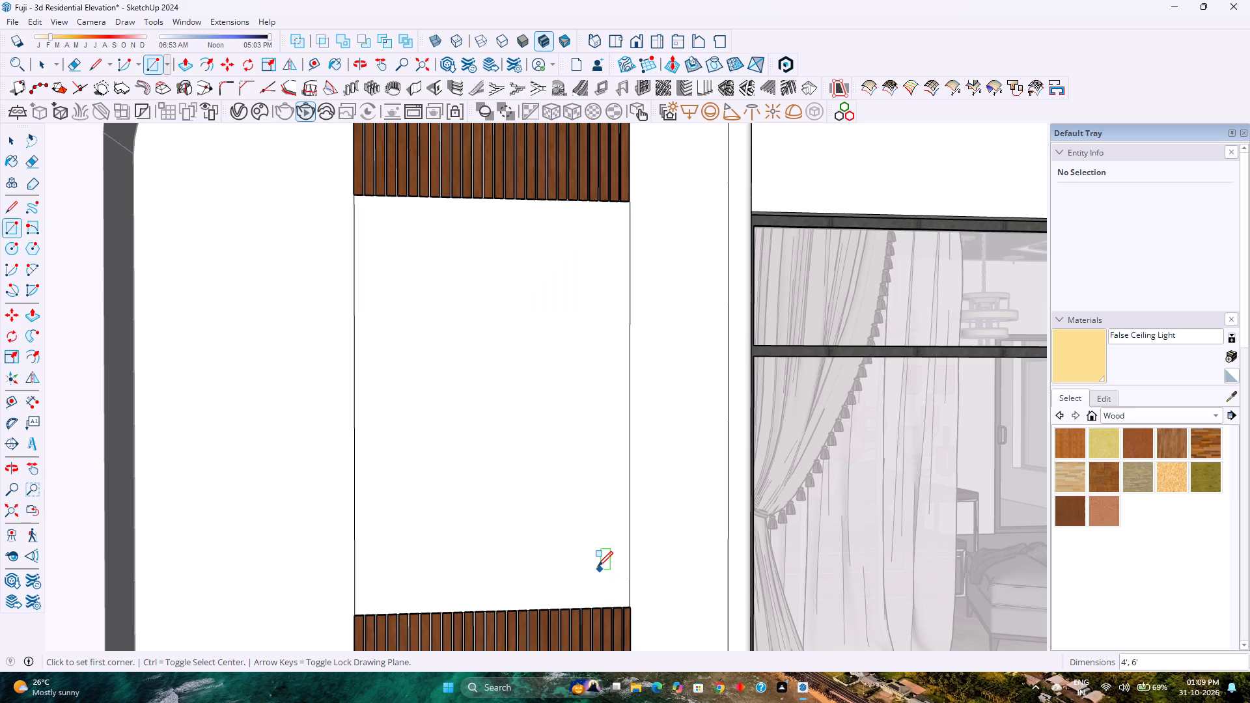
Make the new rectangle's face and its edges into a group.
key("space")
double_click(474, 457)
right_click(474, 457)
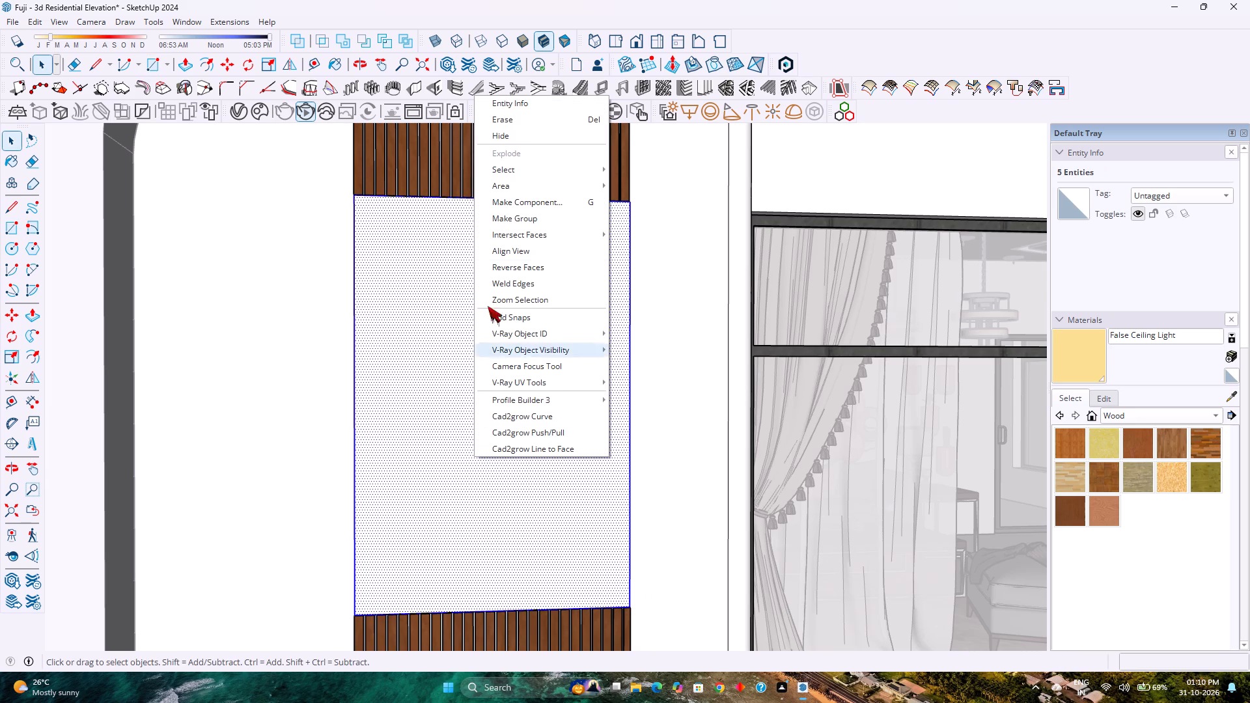
left_click(538, 218)
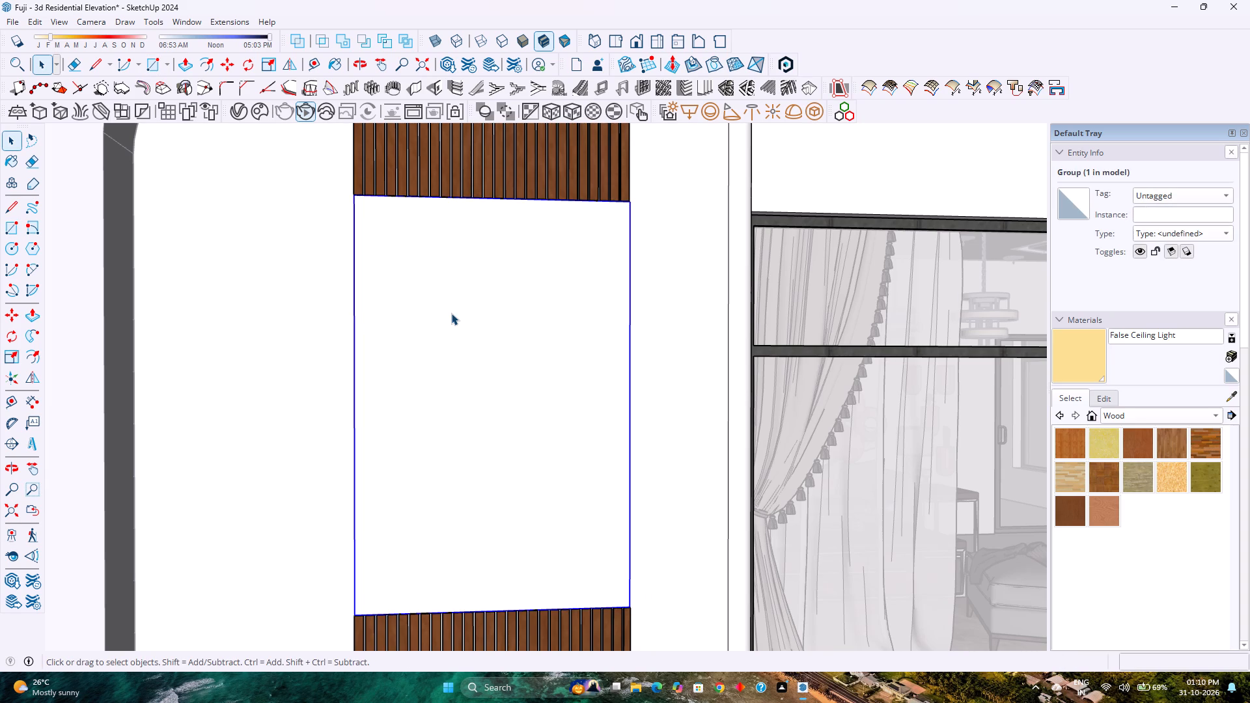
Inside the new rectangle group, offset the face's outline 1.5" inward to form the window frame border.
double_click(380, 326)
scroll(380, 326, "up", 3)
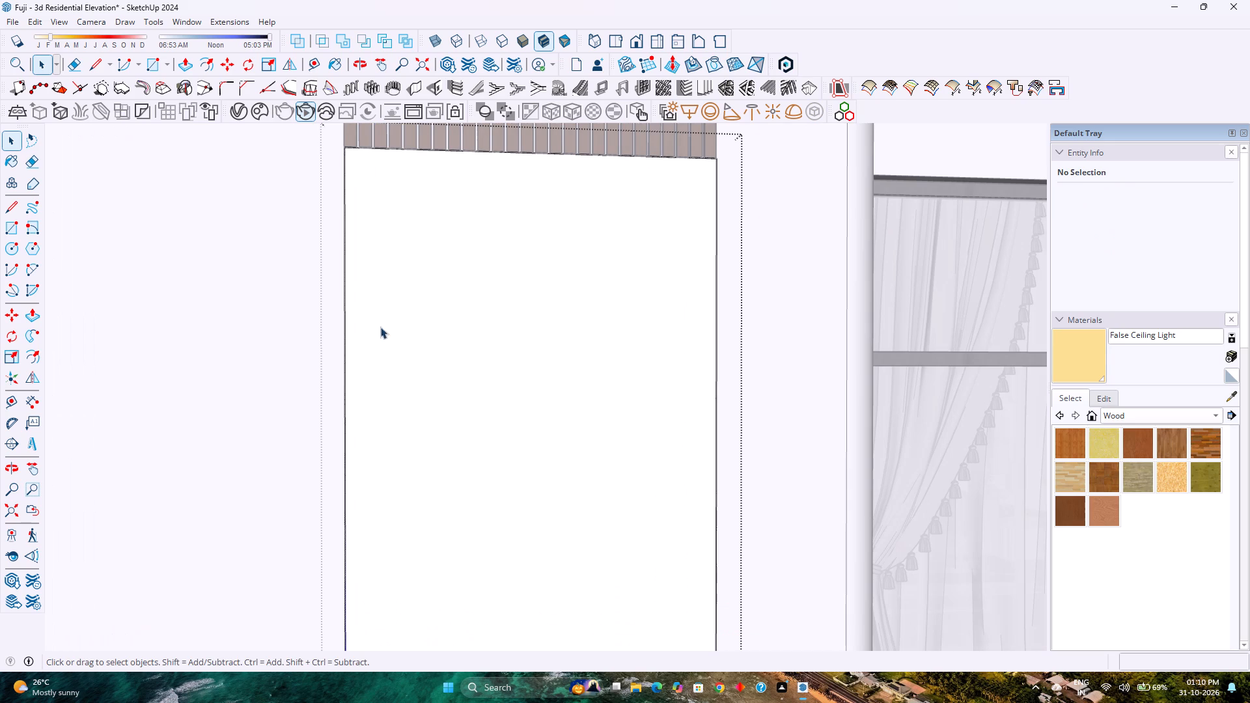
left_click(210, 64)
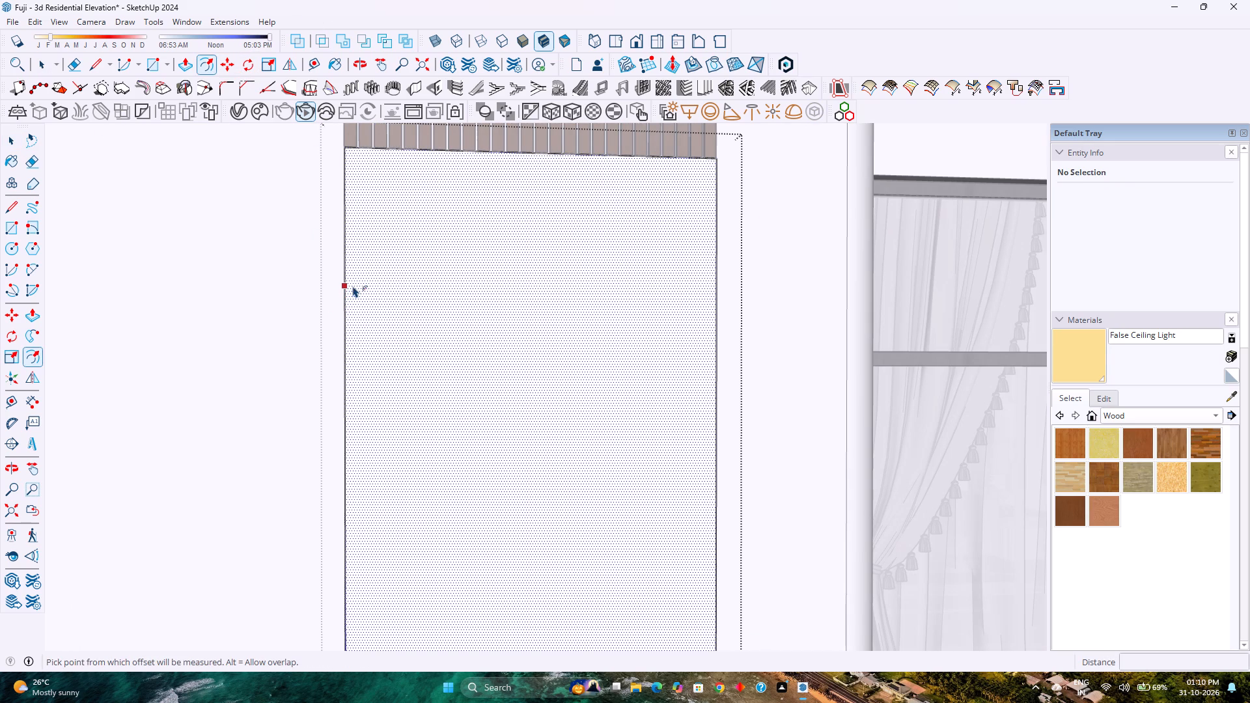
left_click(353, 286)
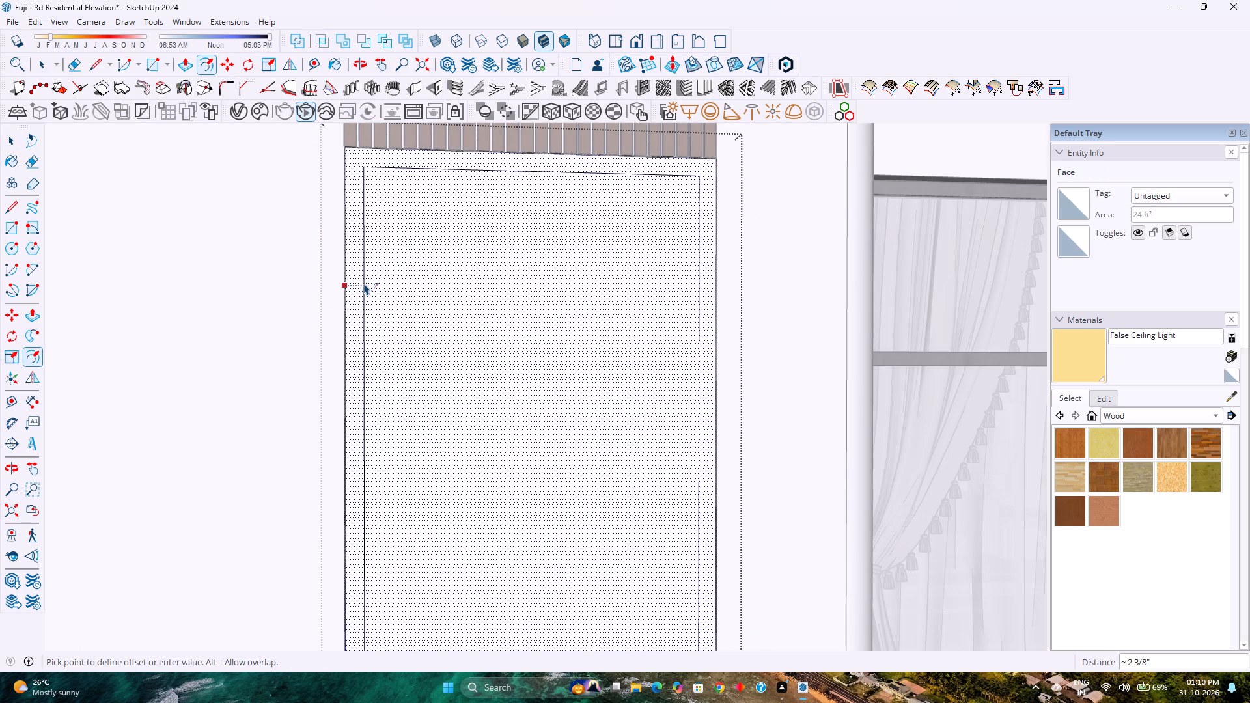
type("1.5")
key("Return")
Copy the inner top edge of the frame 1'3" straight down to divide the window.
key("space")
left_click(521, 262)
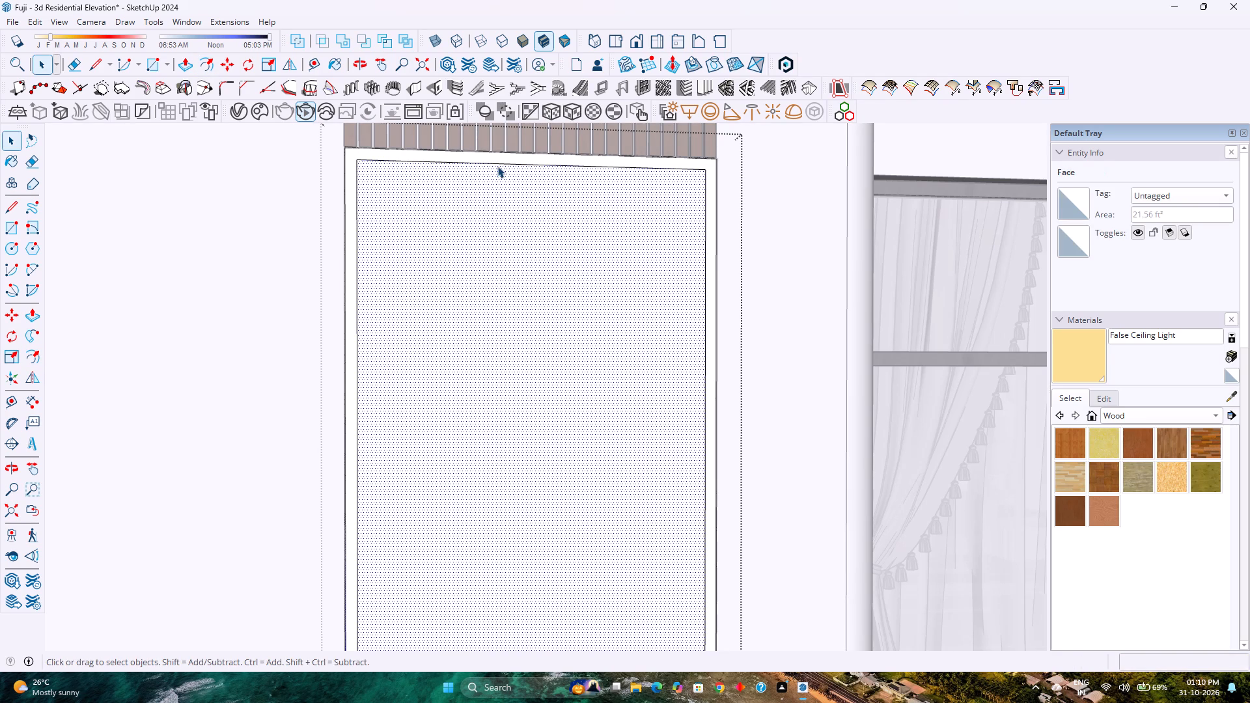
left_click(498, 163)
key("m")
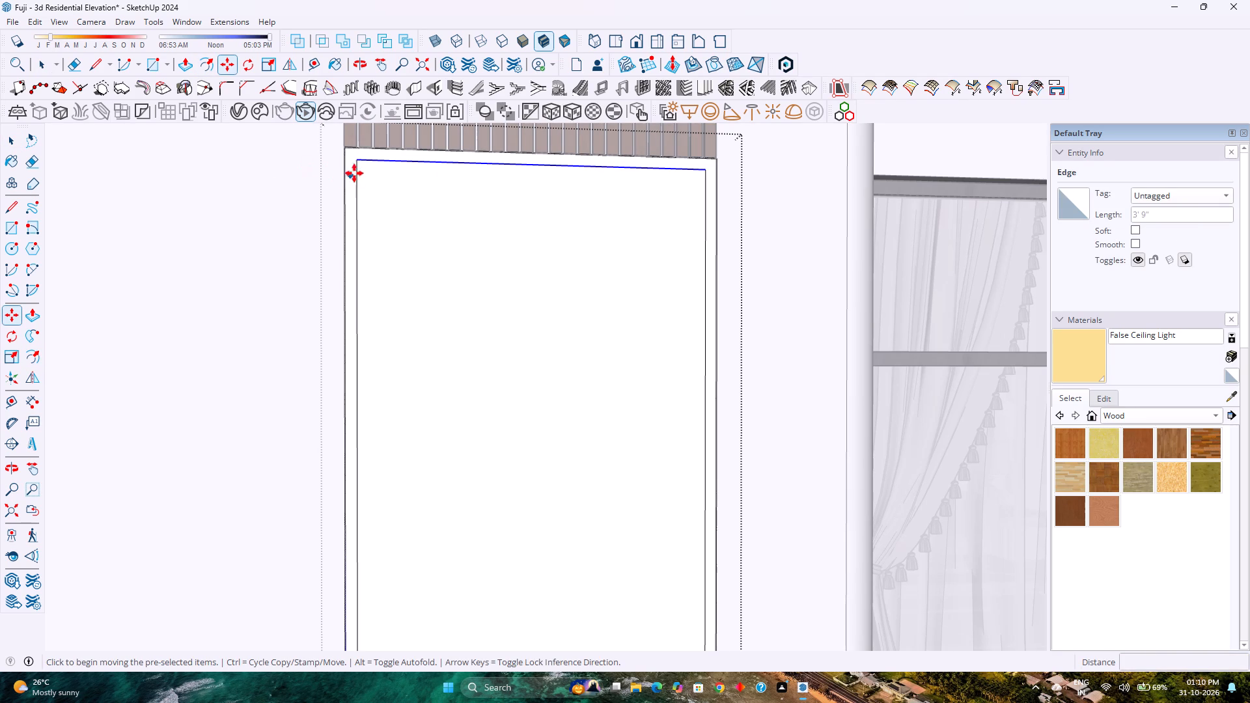
left_click(359, 161)
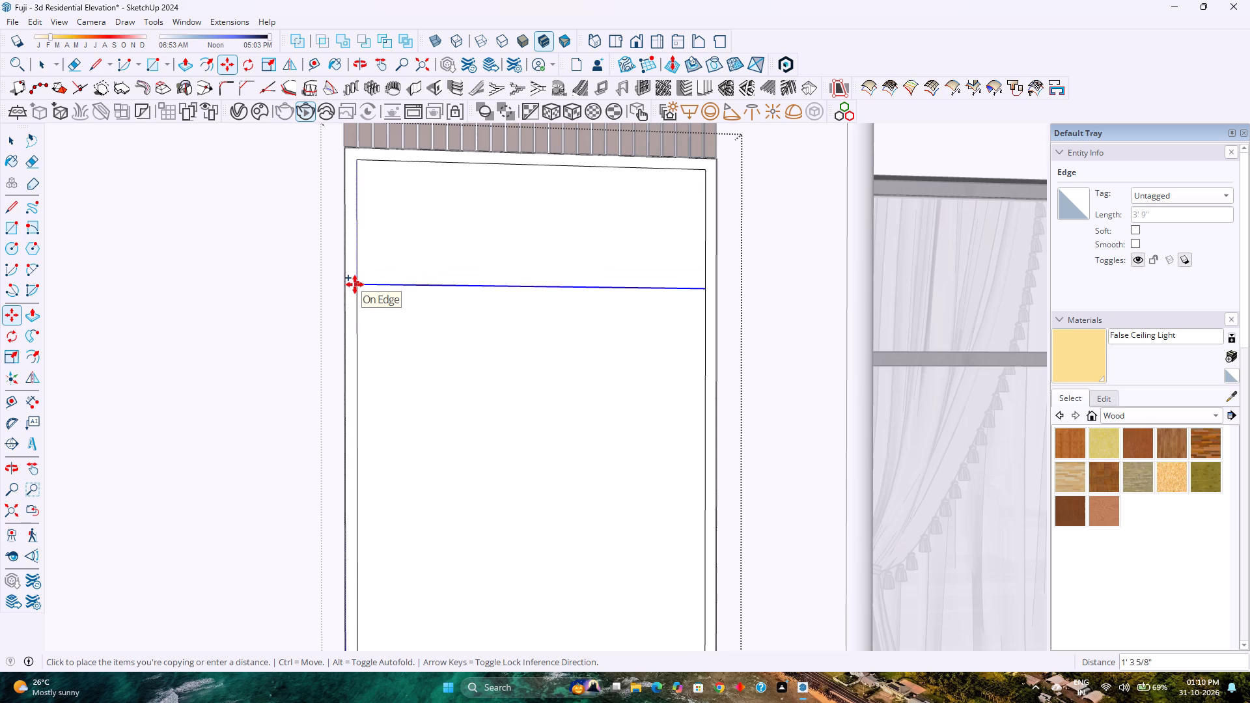
key("1")
key("apostrophe")
scroll(355, 284, "down", 4)
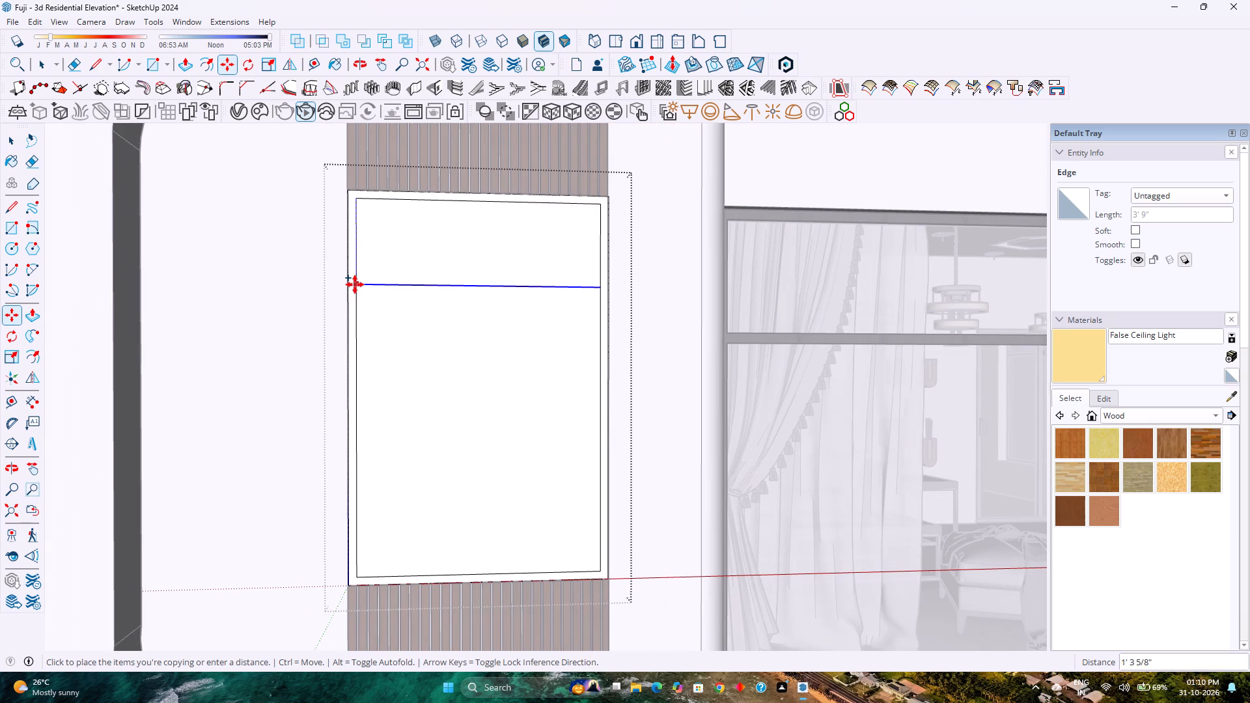
key("3")
key("shift+quotedbl")
key("Return")
type("1'")
type("3\"")
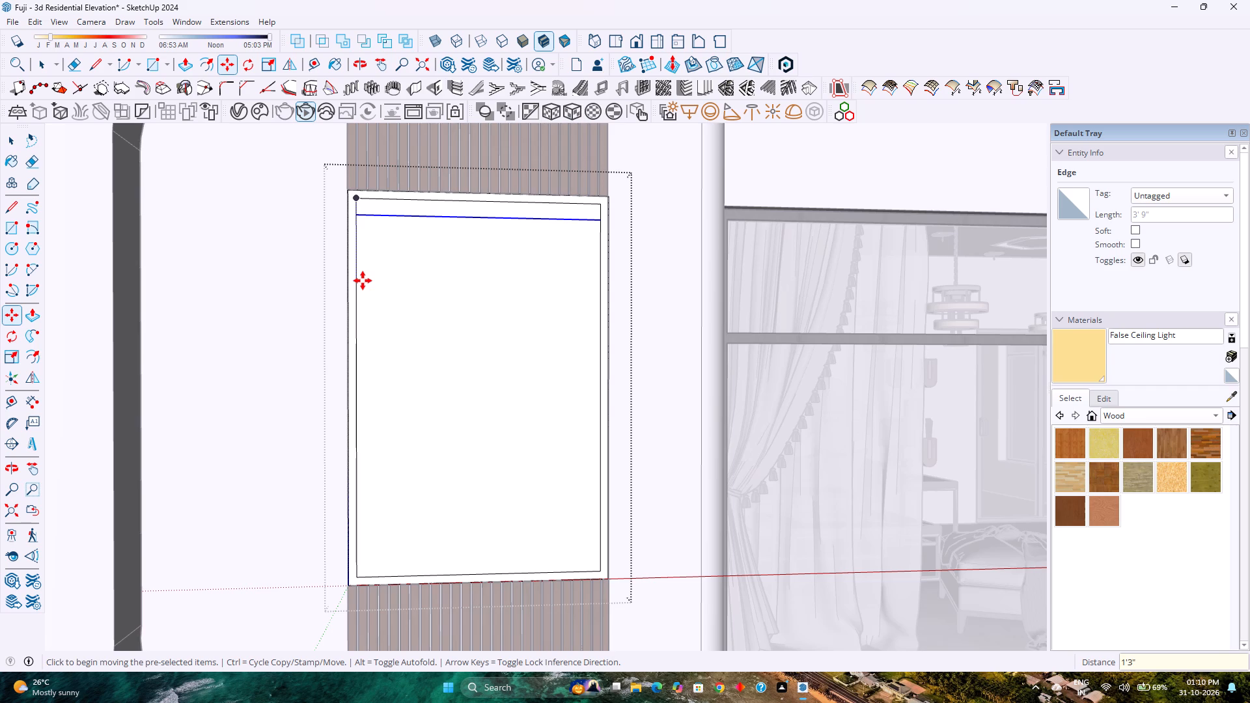
key("Return")
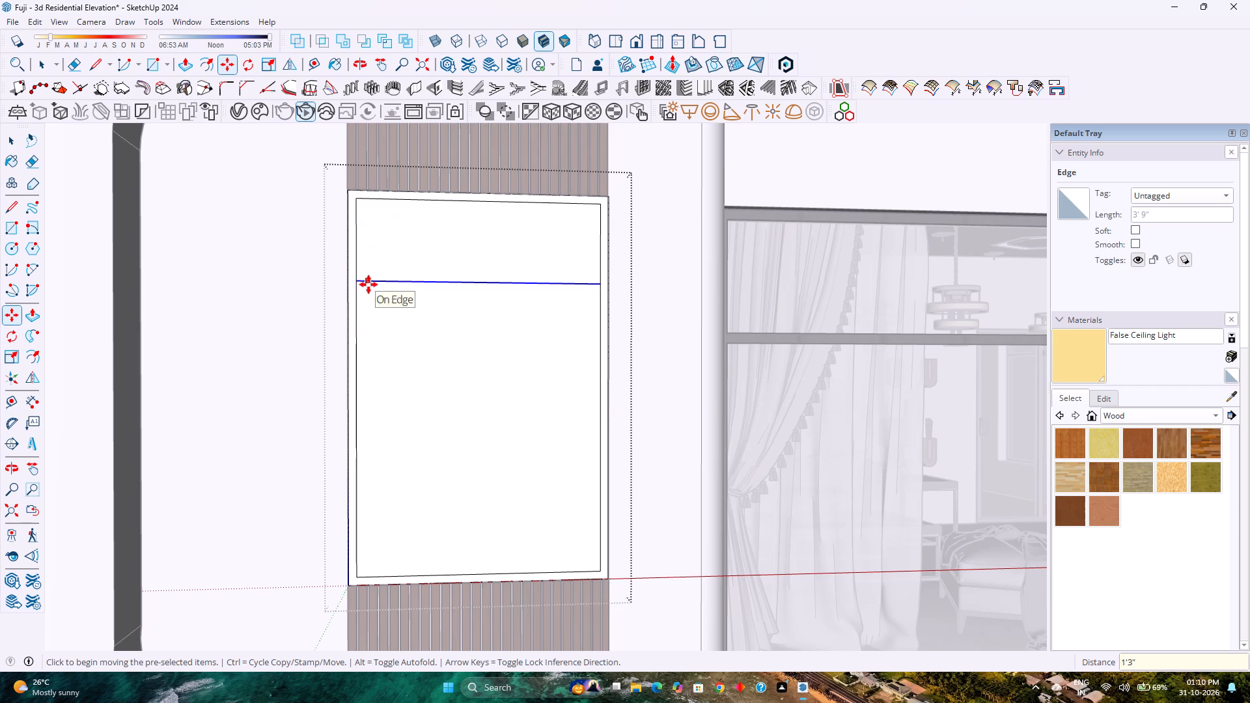
Copy the horizontal dividing edge 1.5" further down to form the crossbar.
left_click(361, 283)
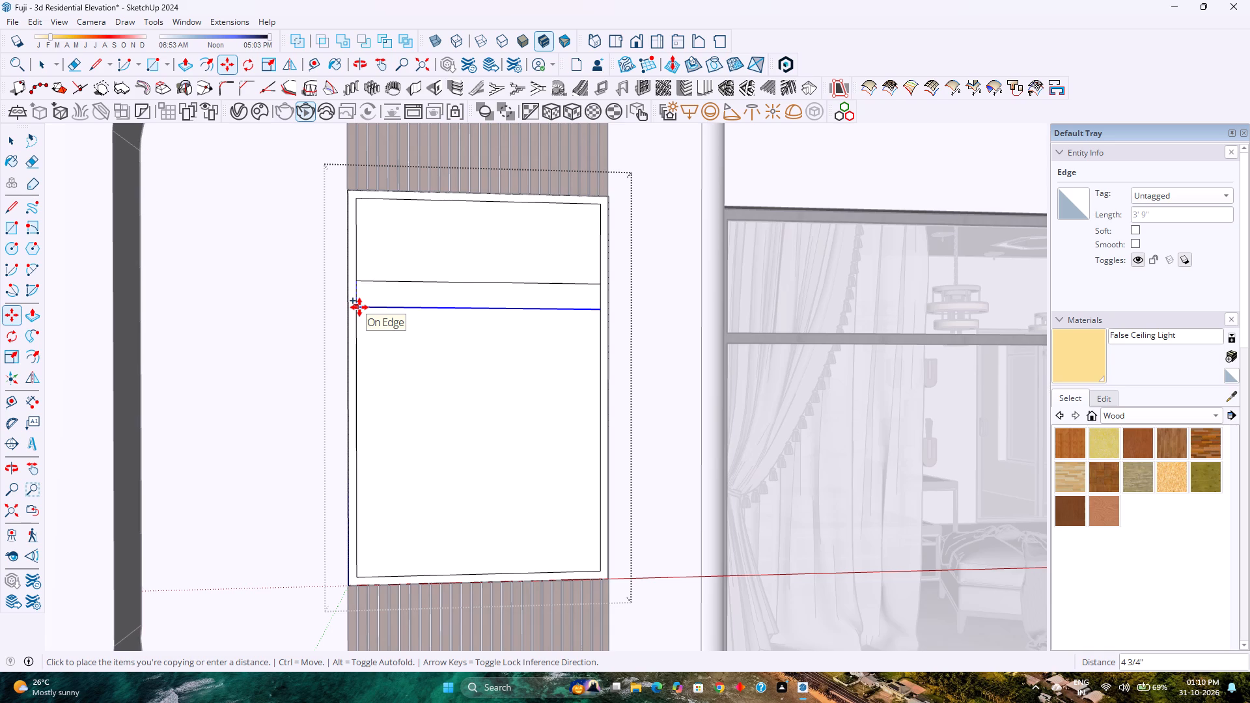
key("Up")
type("1.5")
key("Return")
key("space")
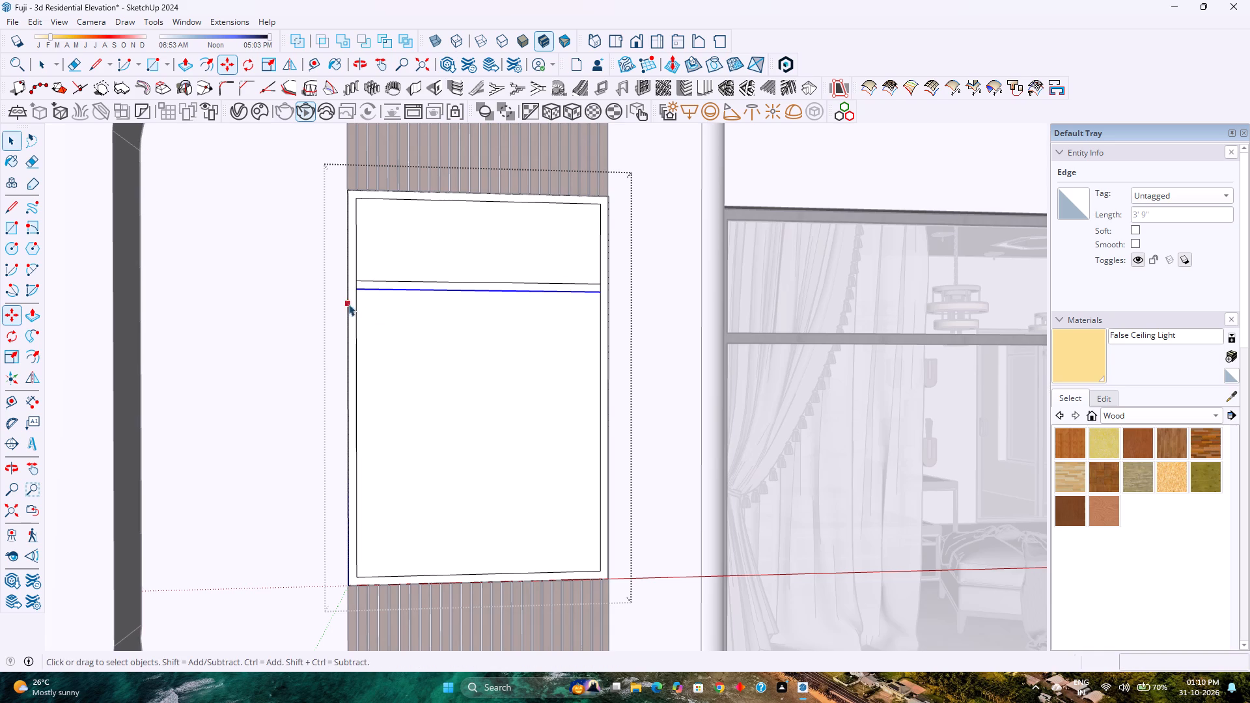
Copy the inner left edge below the crossbar 1' 10 1/2" across to the middle of the lower pane.
left_click(357, 314)
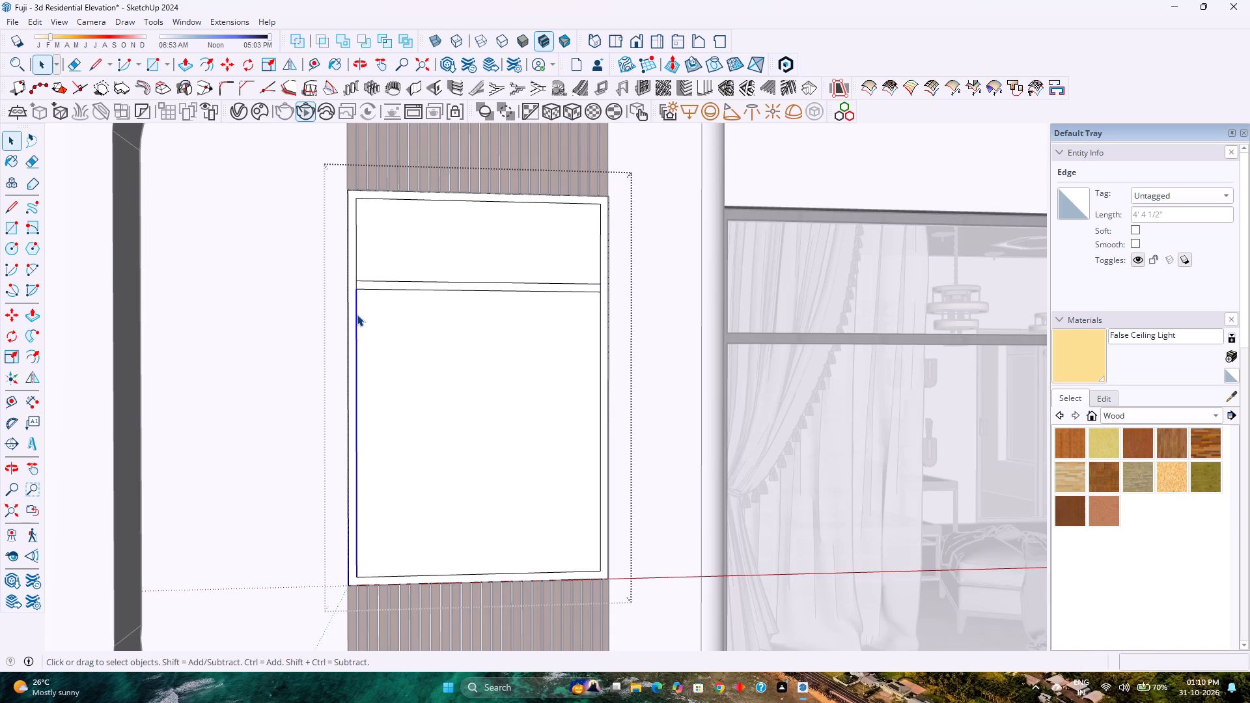
key("m")
left_click(356, 290)
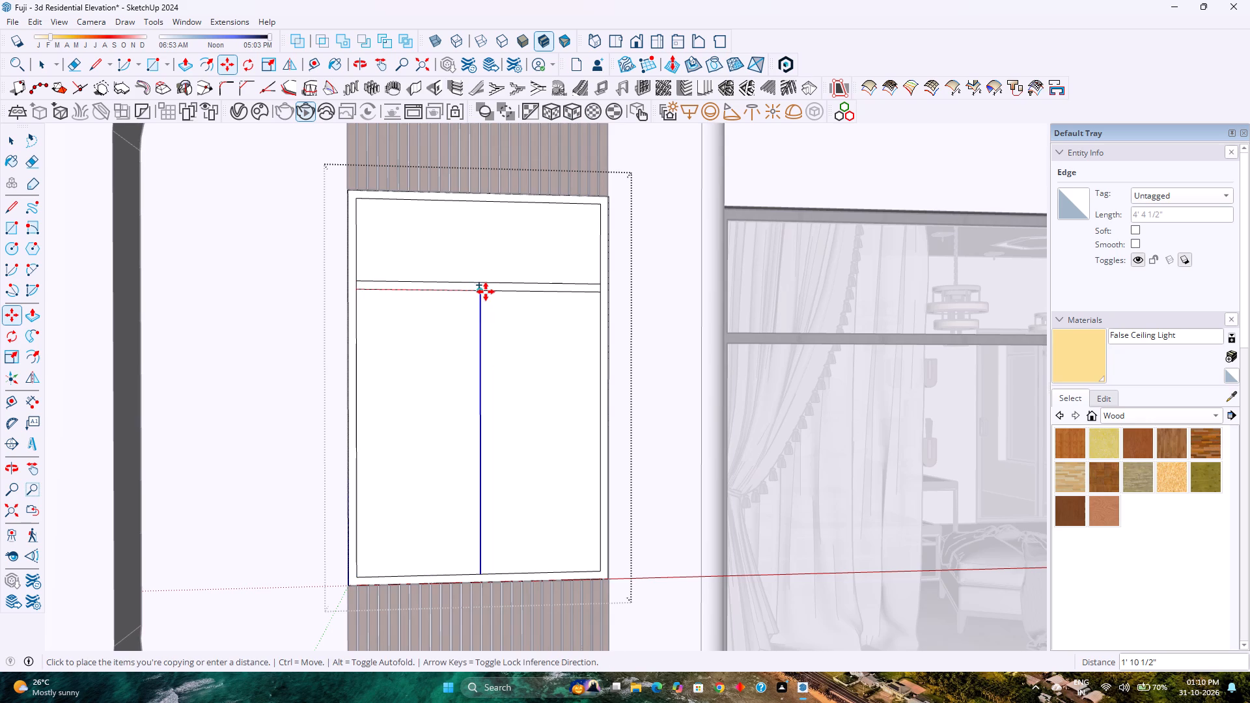
left_click(486, 292)
Move the central vertical edge 0.75" to the left along the red axis.
left_click(482, 292)
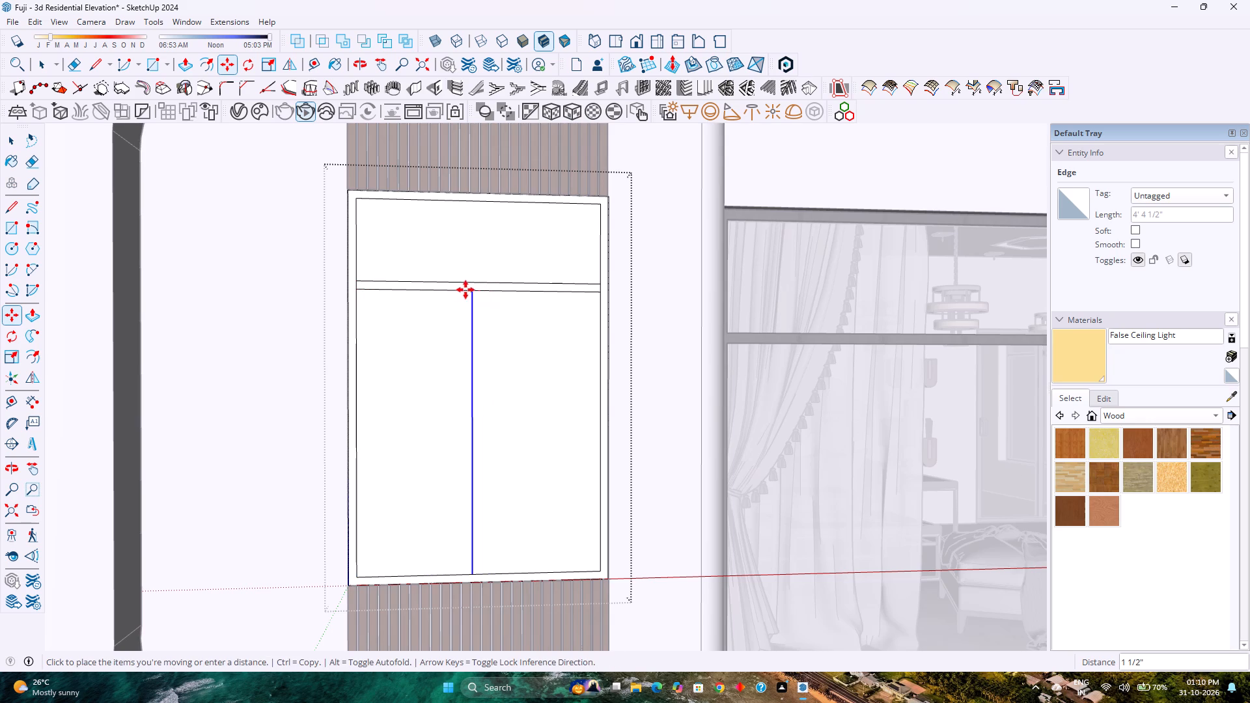
key("Right")
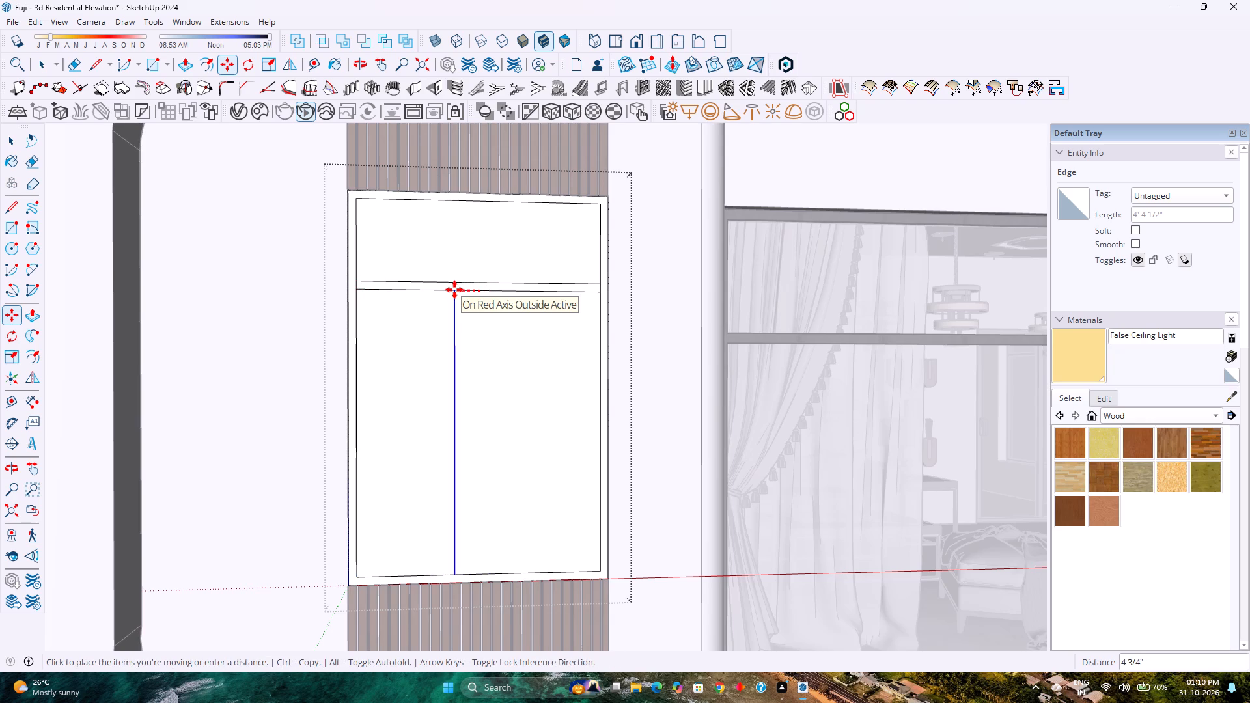
type("0.")
type("75")
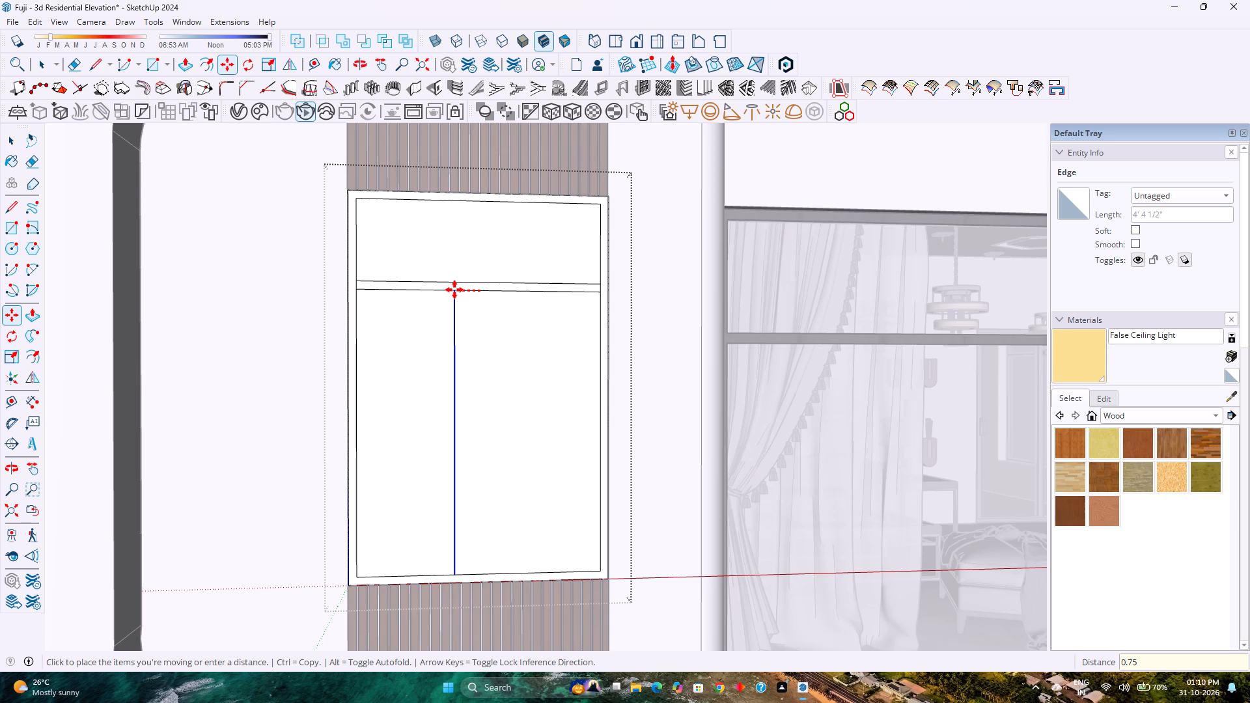
key("Return")
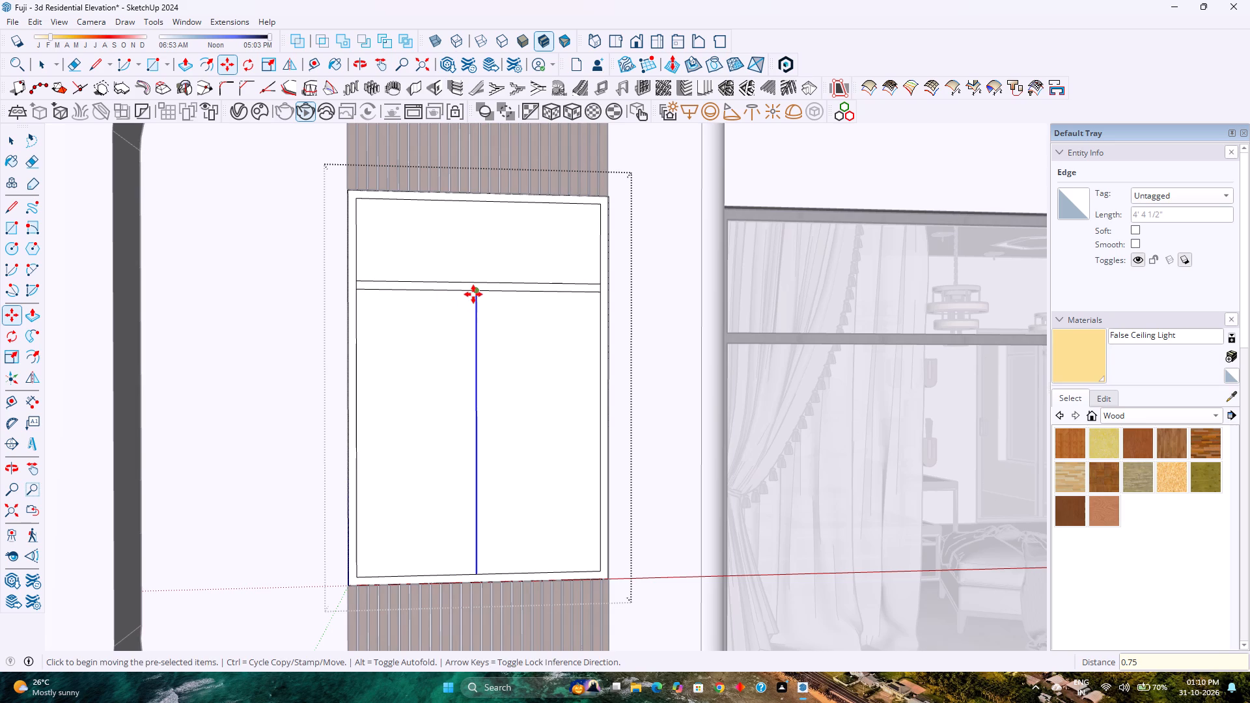
Copy the central vertical edge 1.5" to the right along the red axis to form the mullion.
left_click(473, 294)
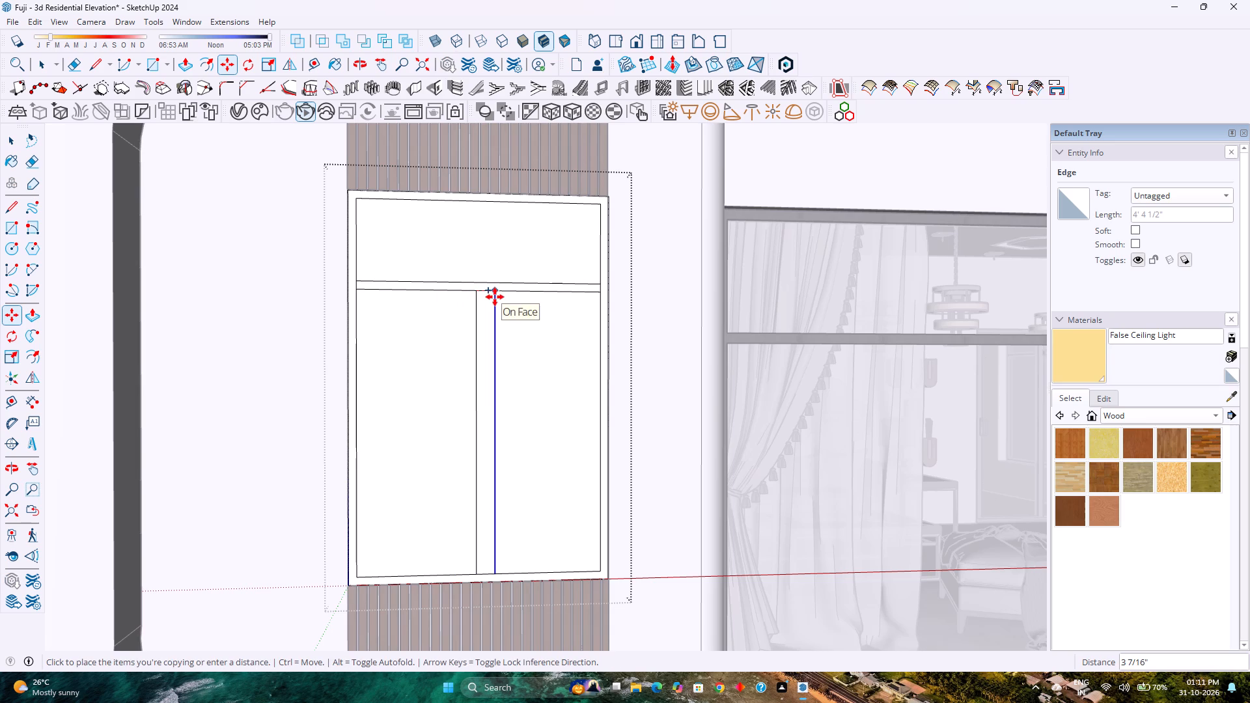
key("Left")
key("Right")
type("1.5")
key("Return")
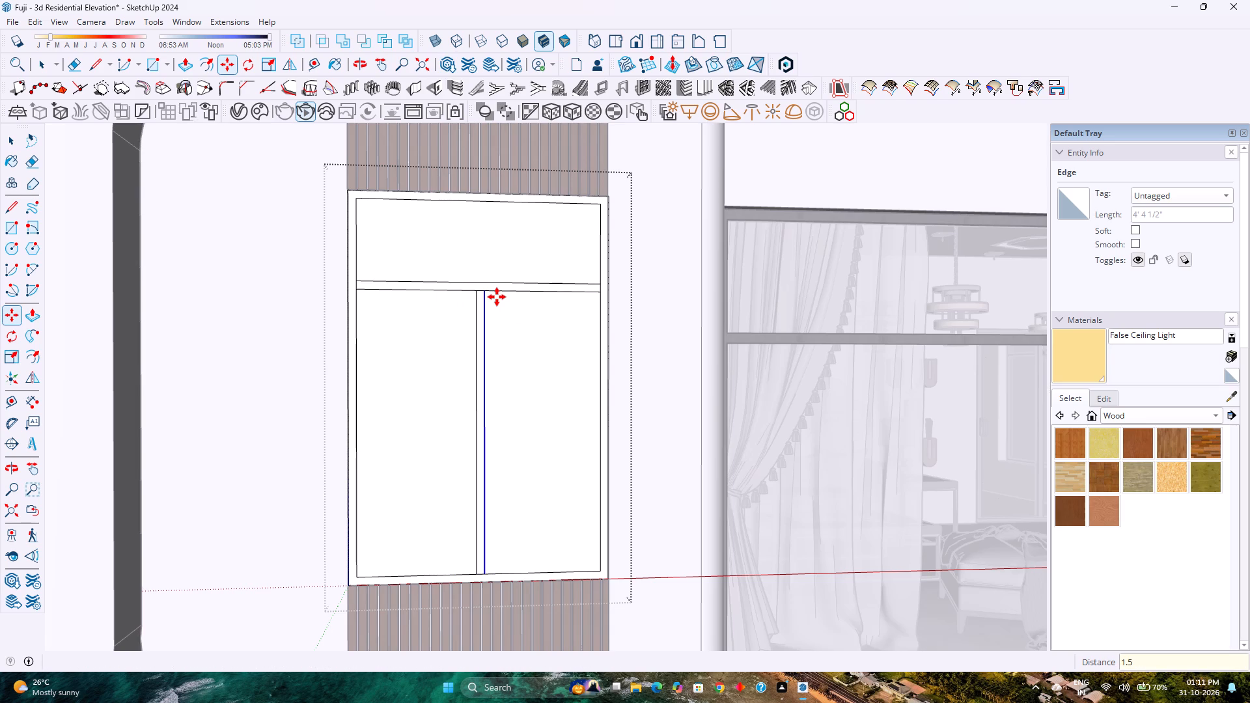
Erase the short leftover edges where the crossbar and mullion meet each other and the outer frame.
key("e")
scroll(476, 294, "up", 3)
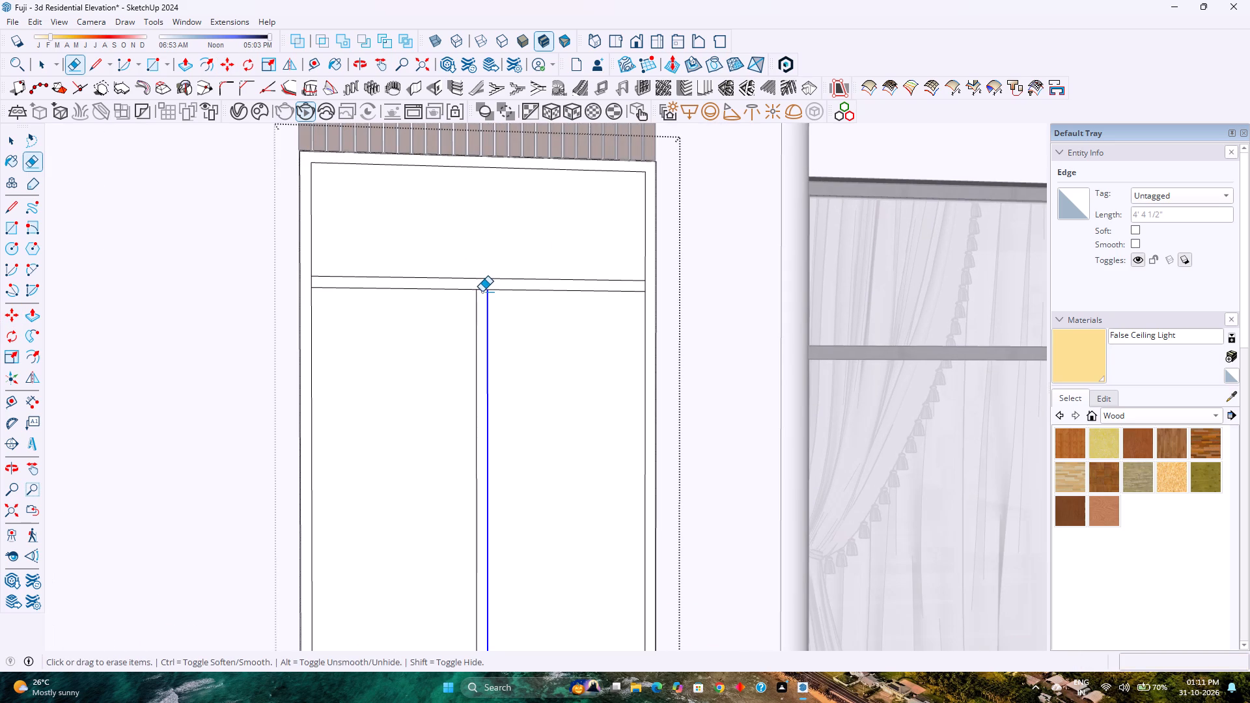
left_click(482, 292)
left_click(483, 290)
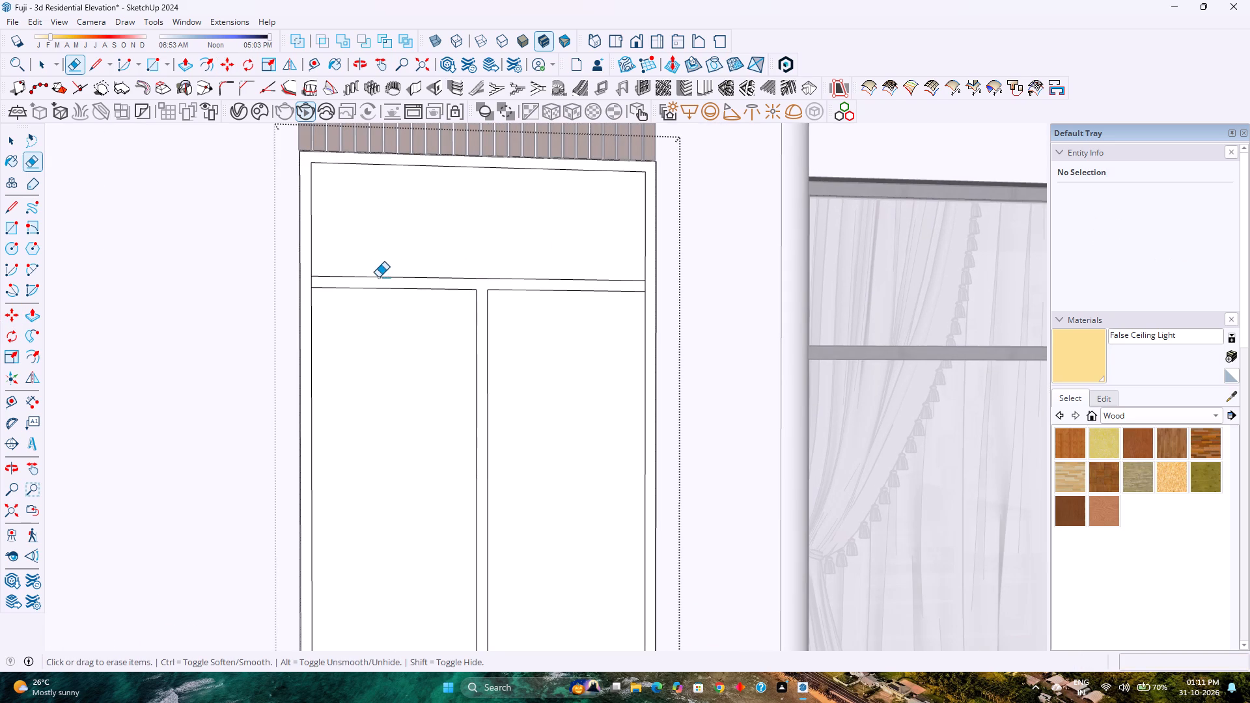
left_click(311, 282)
left_click(644, 284)
scroll(449, 380, "down", 6)
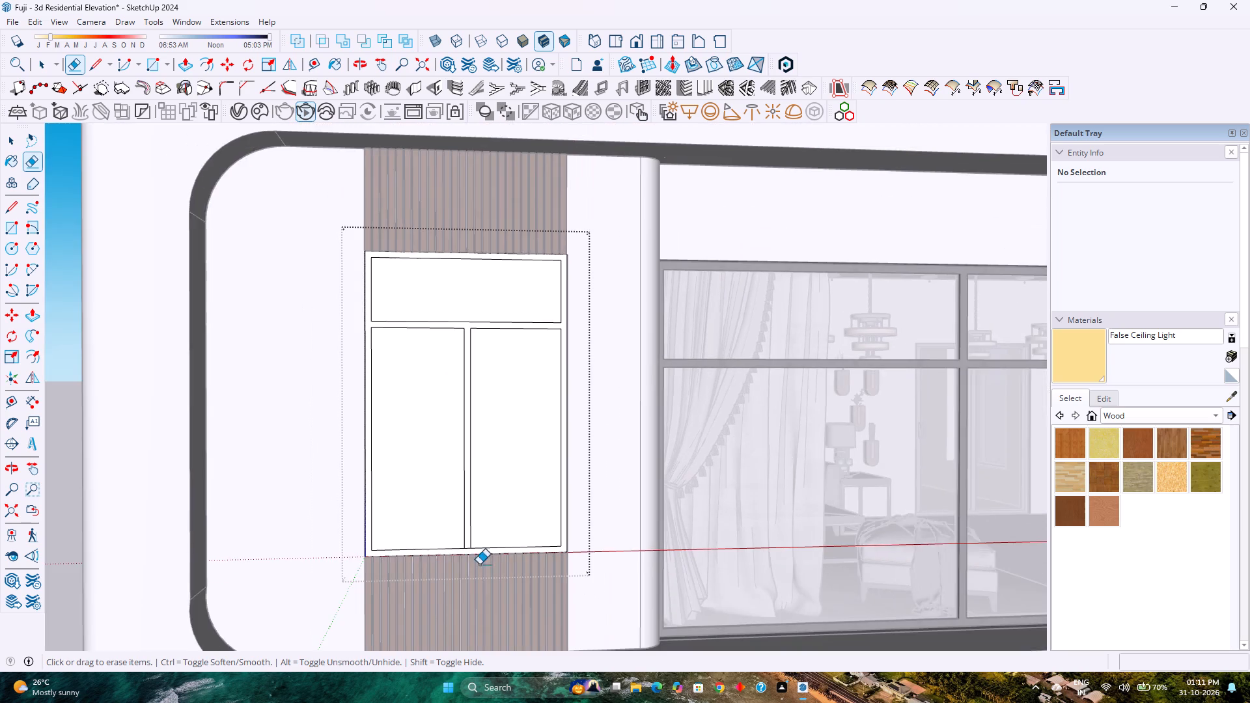
scroll(488, 558, "up", 12)
left_click(455, 538)
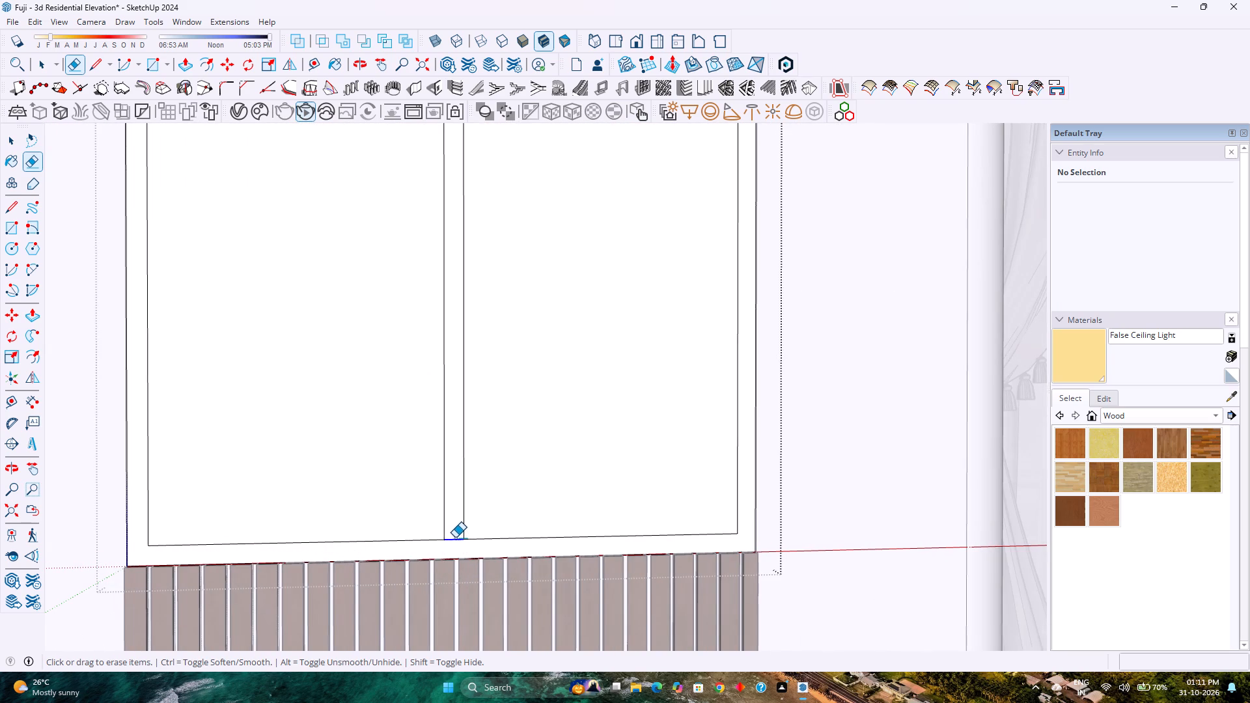
Make the merged frame face and its bounding edges into a group.
key("space")
double_click(456, 525)
scroll(456, 525, "down", 7)
right_click(456, 525)
left_click(516, 275)
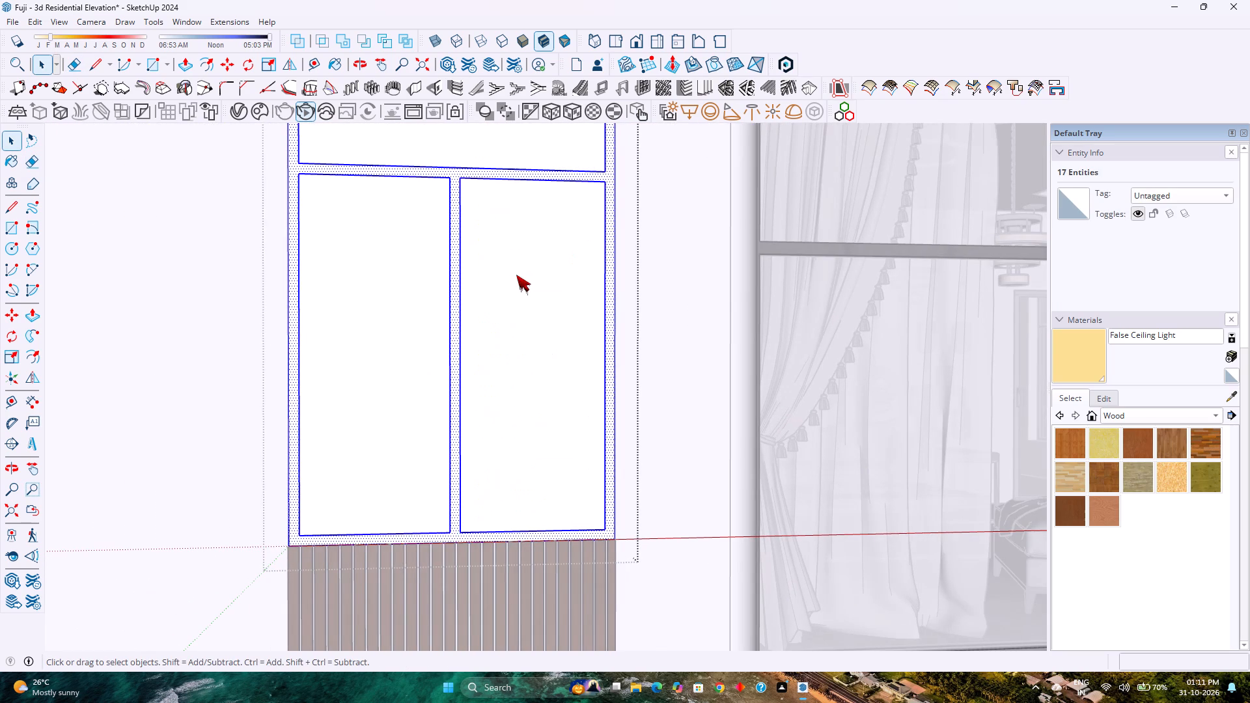
Delete the two lower pane faces and the upper pane face behind the frame group to open the window.
left_click(516, 286)
key("Delete")
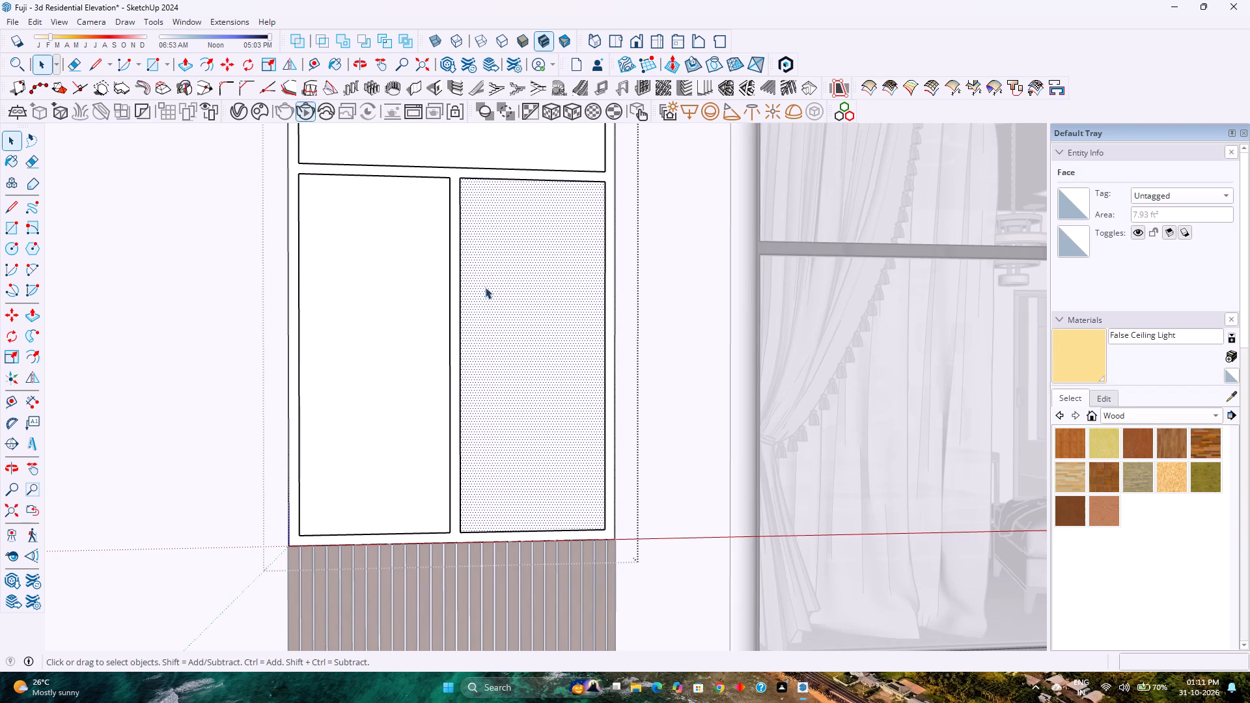
left_click(376, 294)
key("Delete")
left_click(391, 148)
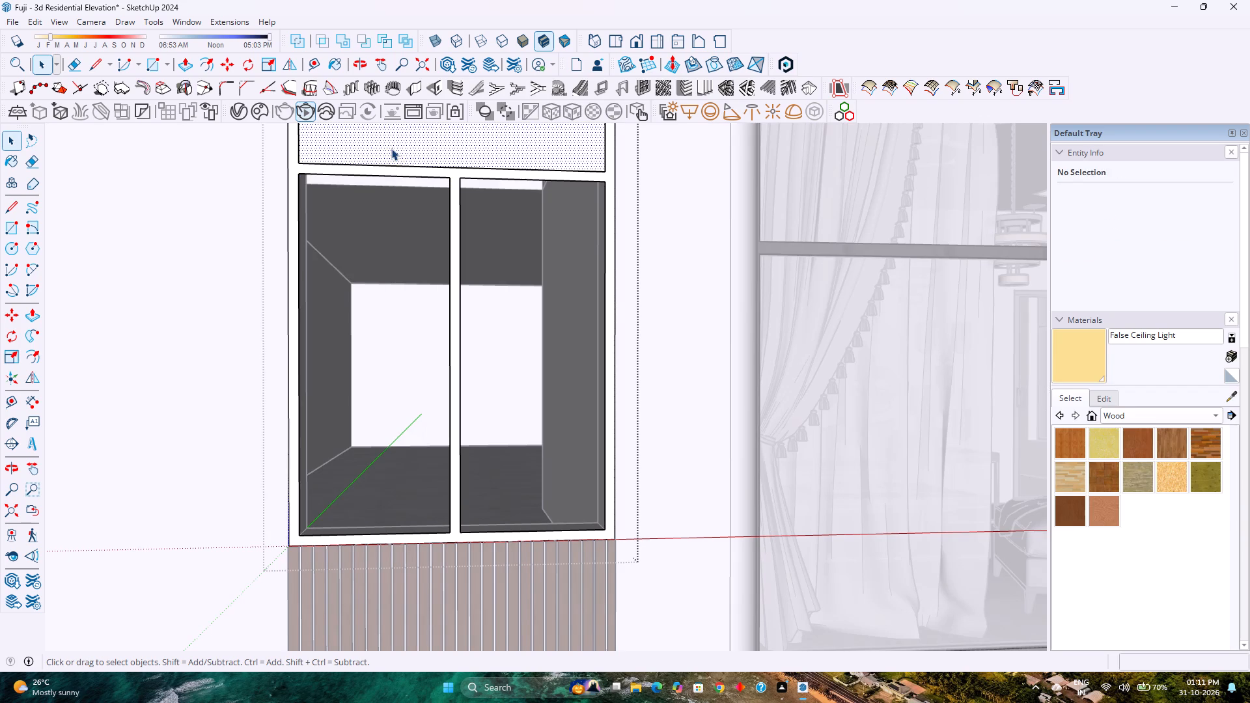
key("Delete")
Open the frame group and push/pull its face outward by 1.5".
scroll(398, 361, "down", 2)
scroll(450, 261, "up", 1)
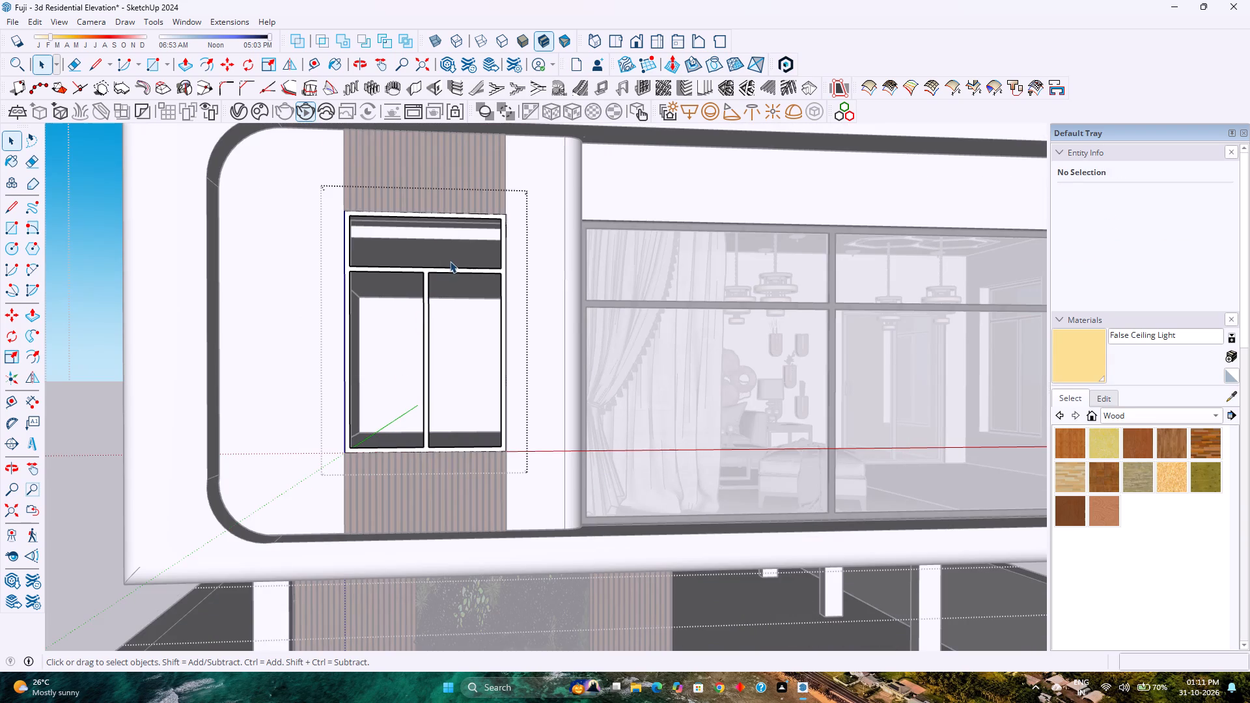
scroll(450, 261, "up", 1)
scroll(491, 310, "up", 4)
scroll(564, 293, "down", 4)
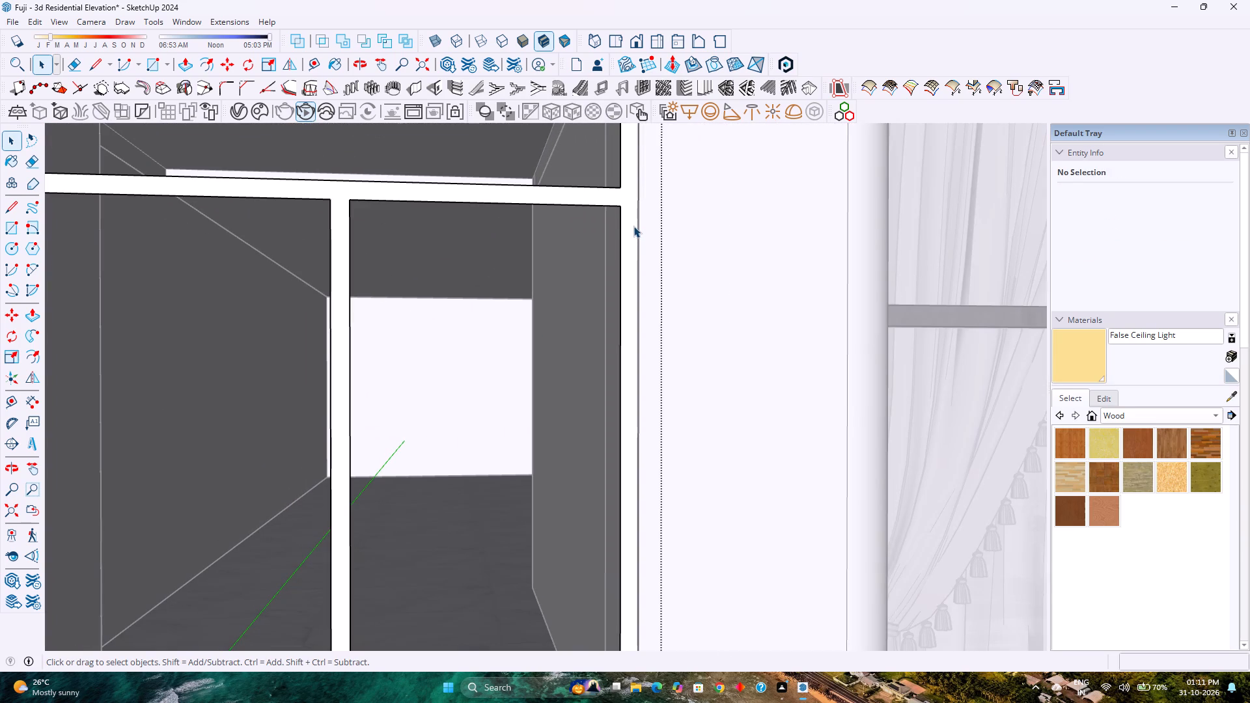
double_click(633, 226)
scroll(630, 226, "up", 3)
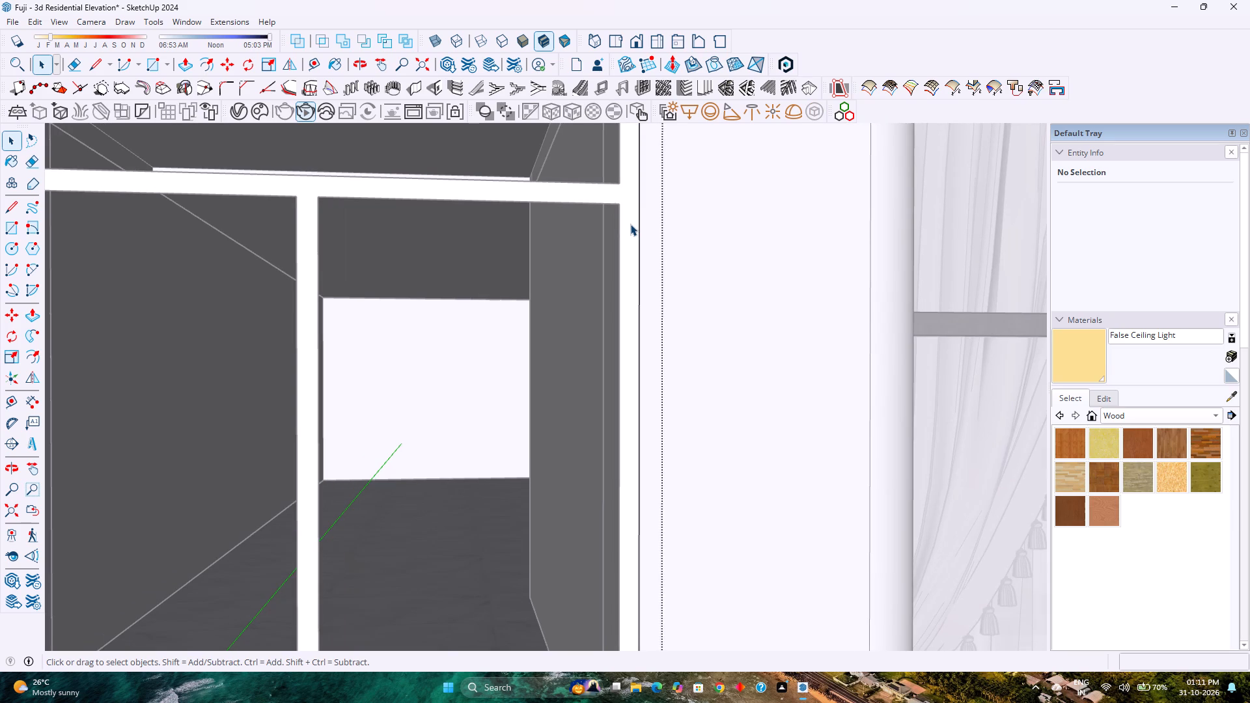
key("p")
left_click(628, 224)
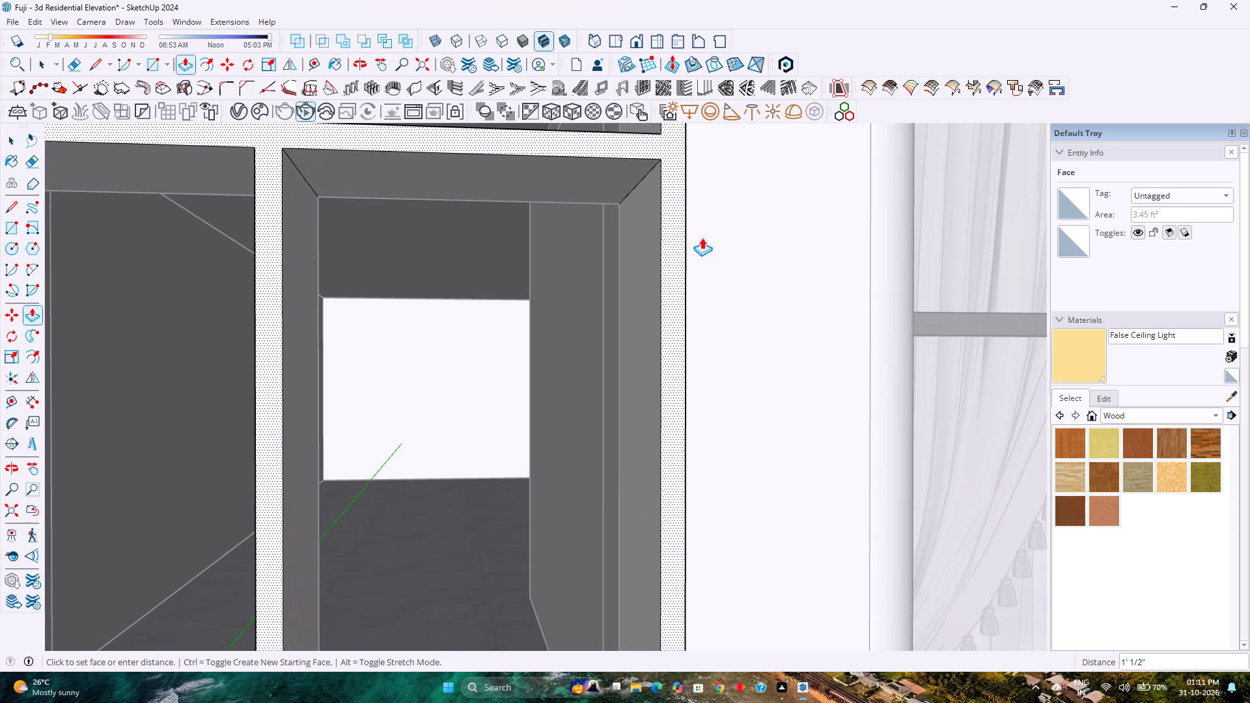
type("1.5")
key("Return")
key("space")
Examine the extruded window frame and its open panes from several angles.
scroll(630, 275, "down", 4)
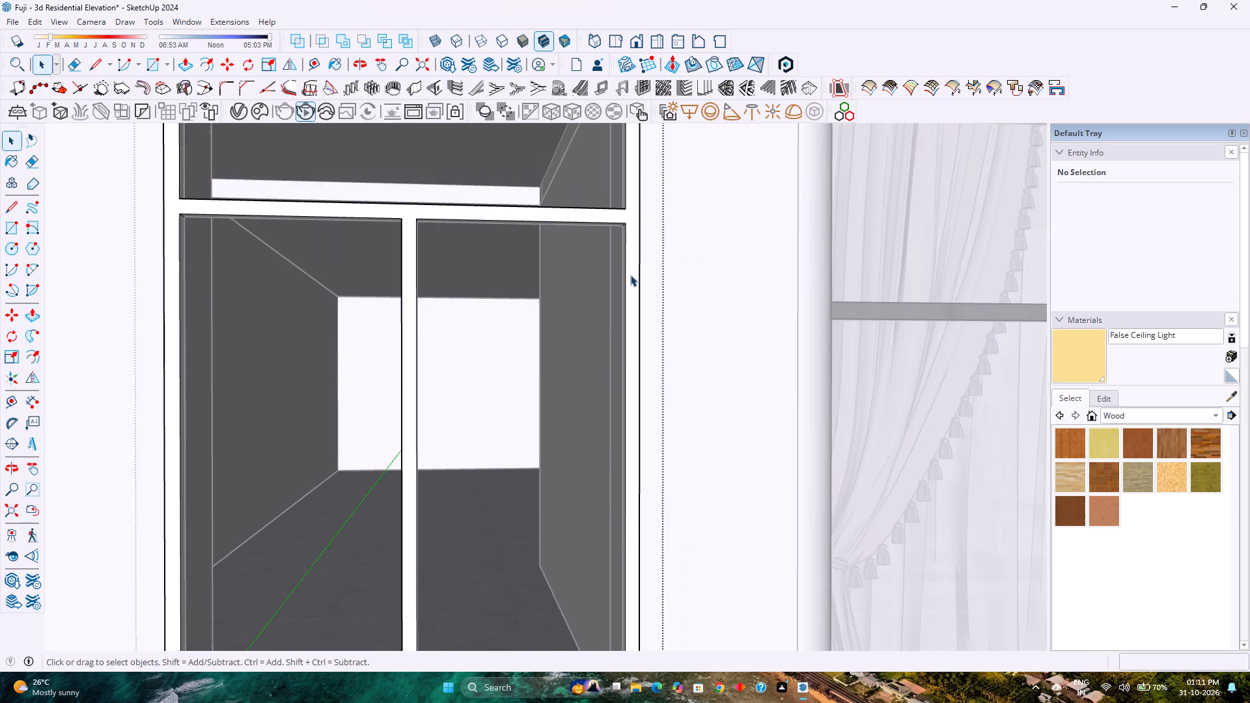
scroll(630, 275, "down", 6)
middle_click_drag(620, 279, 535, 307)
middle_click(535, 307)
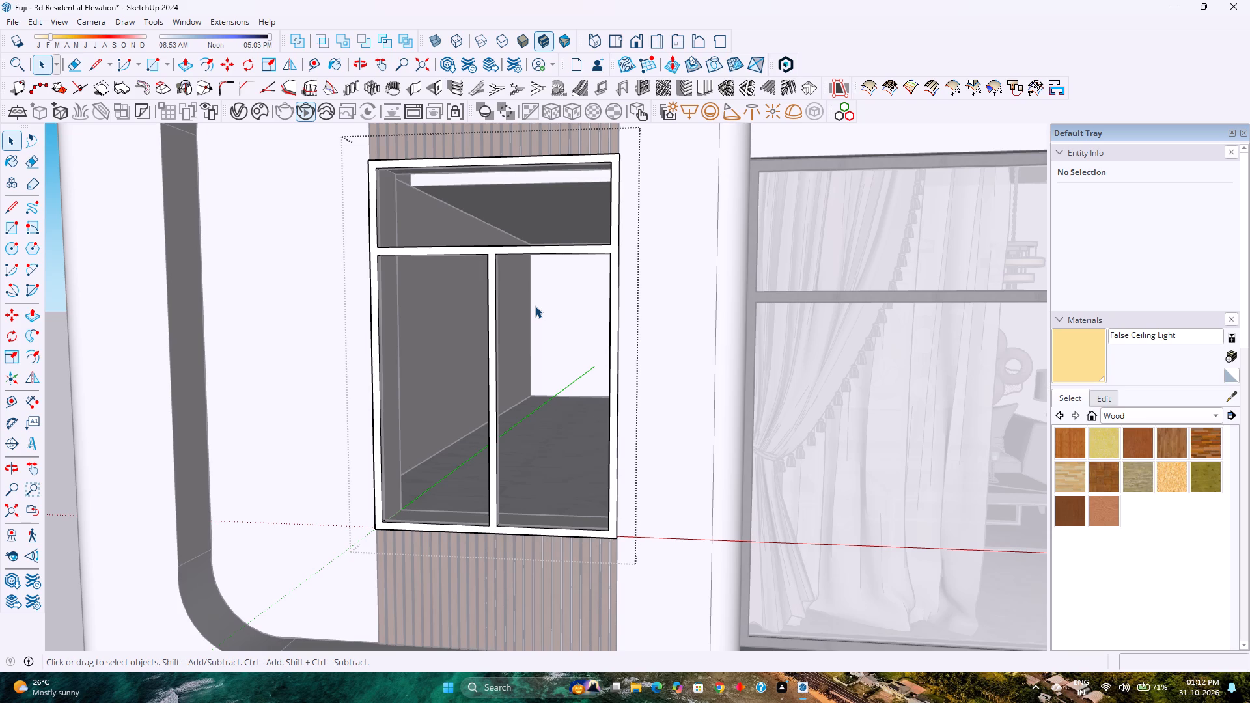
scroll(535, 295, "down", 5)
scroll(520, 352, "up", 6)
middle_click(521, 400)
middle_click(521, 401)
middle_click_drag(521, 401, 482, 437)
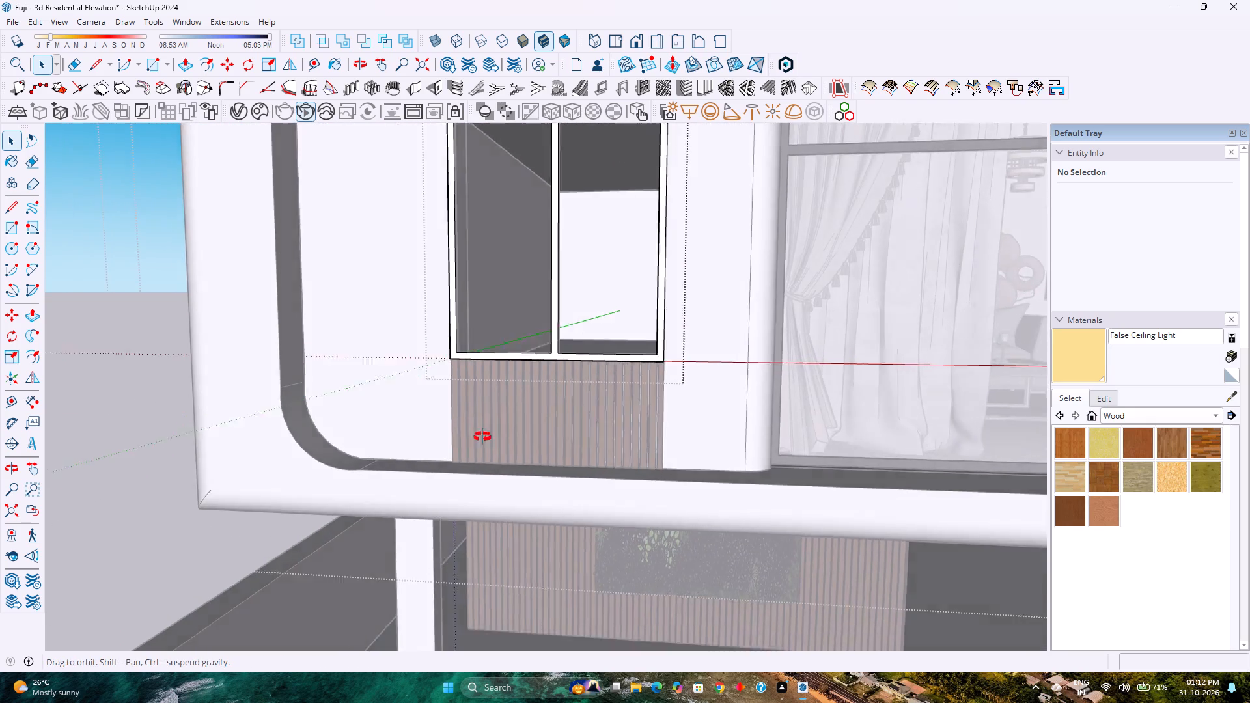
middle_click_drag(482, 437, 475, 443)
middle_click_drag(473, 445, 426, 513)
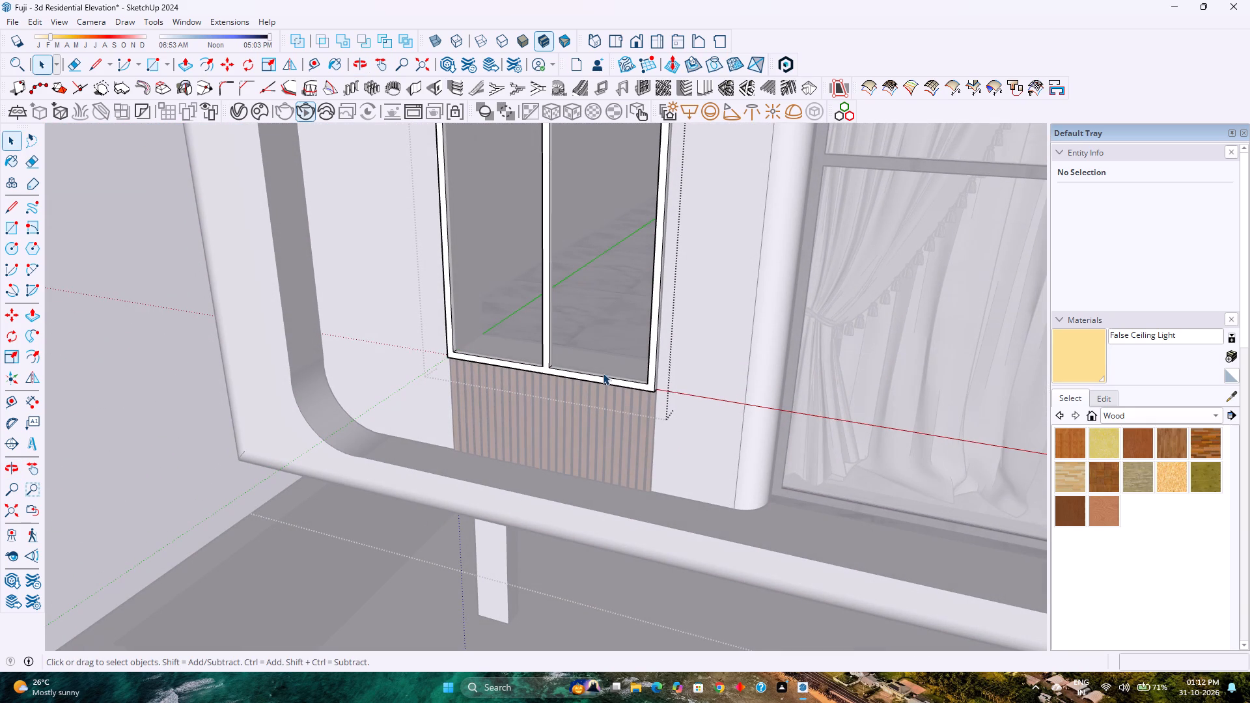
middle_click(581, 367, "shift")
middle_click_drag(564, 378, 411, 483, "shift")
middle_click_drag(398, 470, 527, 417)
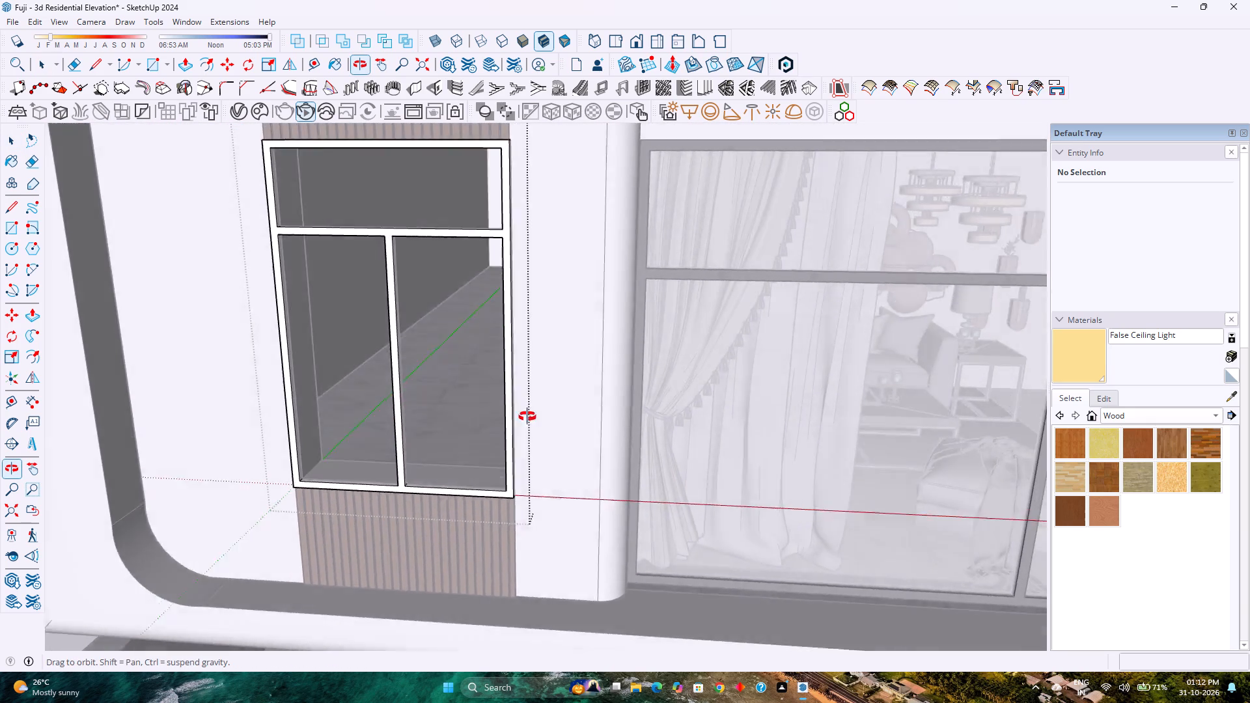
middle_click_drag(527, 417, 544, 397)
scroll(482, 329, "up", 2)
scroll(481, 327, "down", 2)
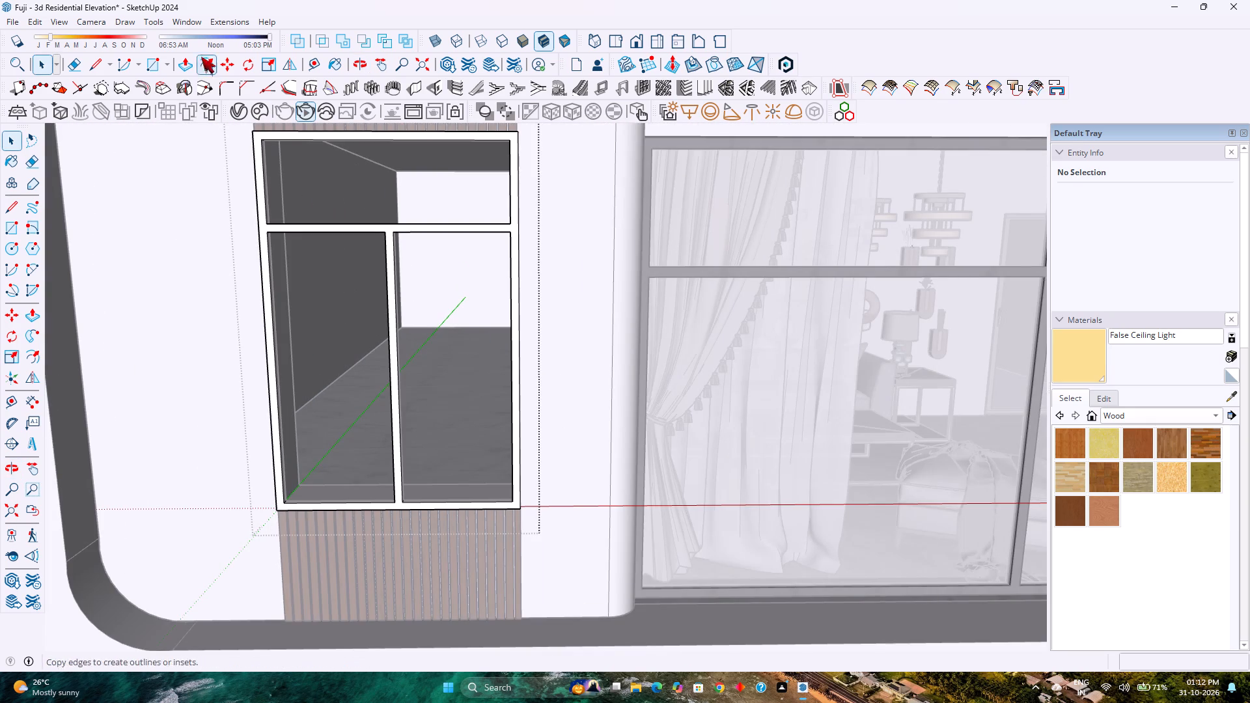
Draw rectangles across the three frame openings: 1' 3" by 3' 9" above the crossbar and two 1' 9 3/4" by 4' 4 1/2" below.
left_click(160, 63)
left_click(267, 143)
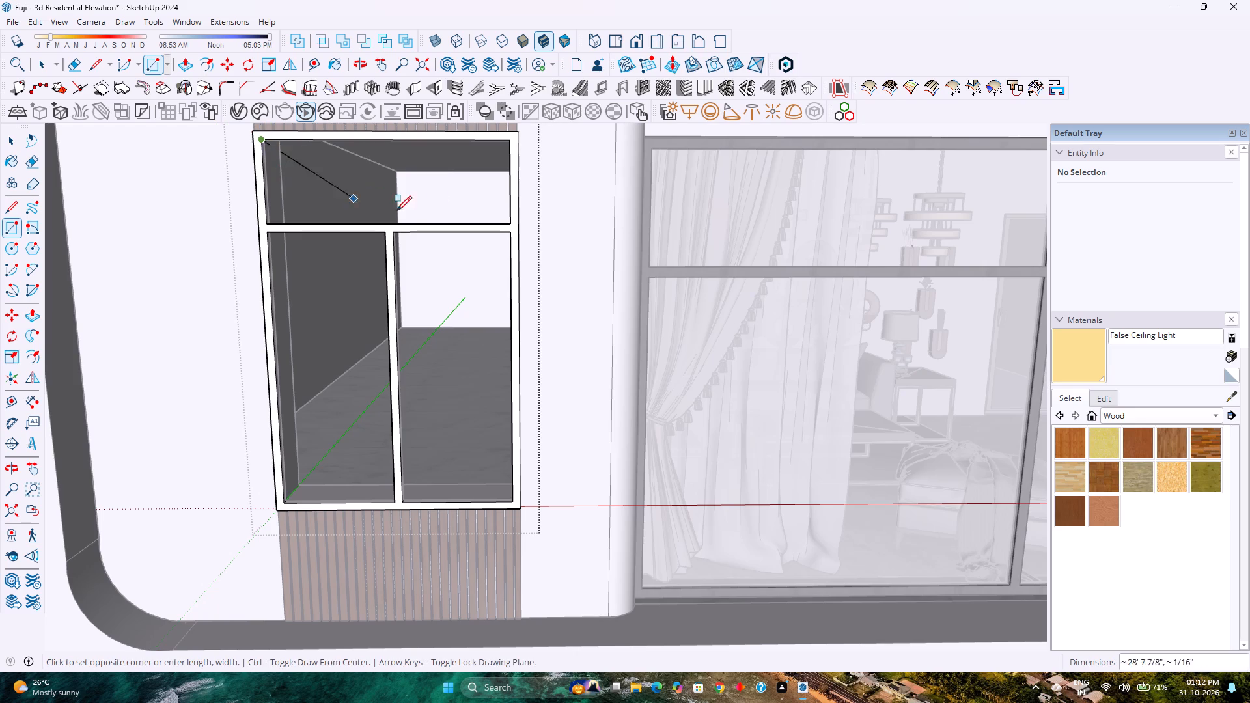
left_click(513, 219)
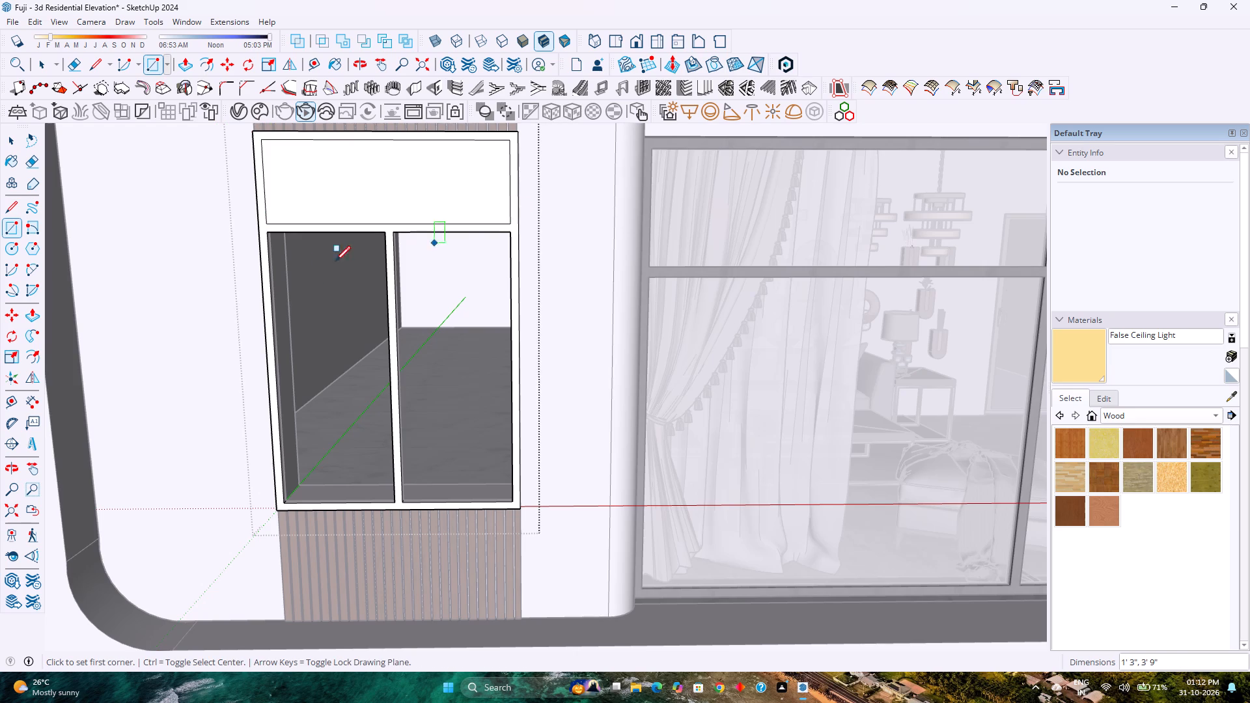
left_click(267, 231)
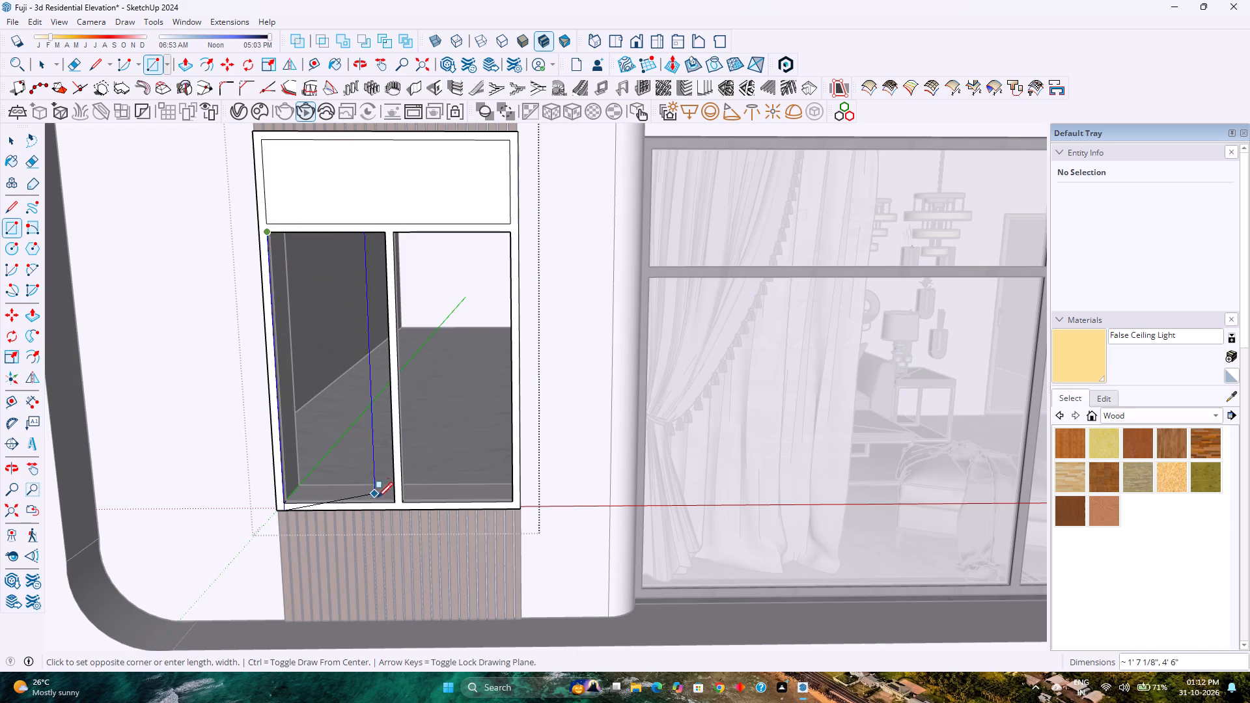
left_click(396, 502)
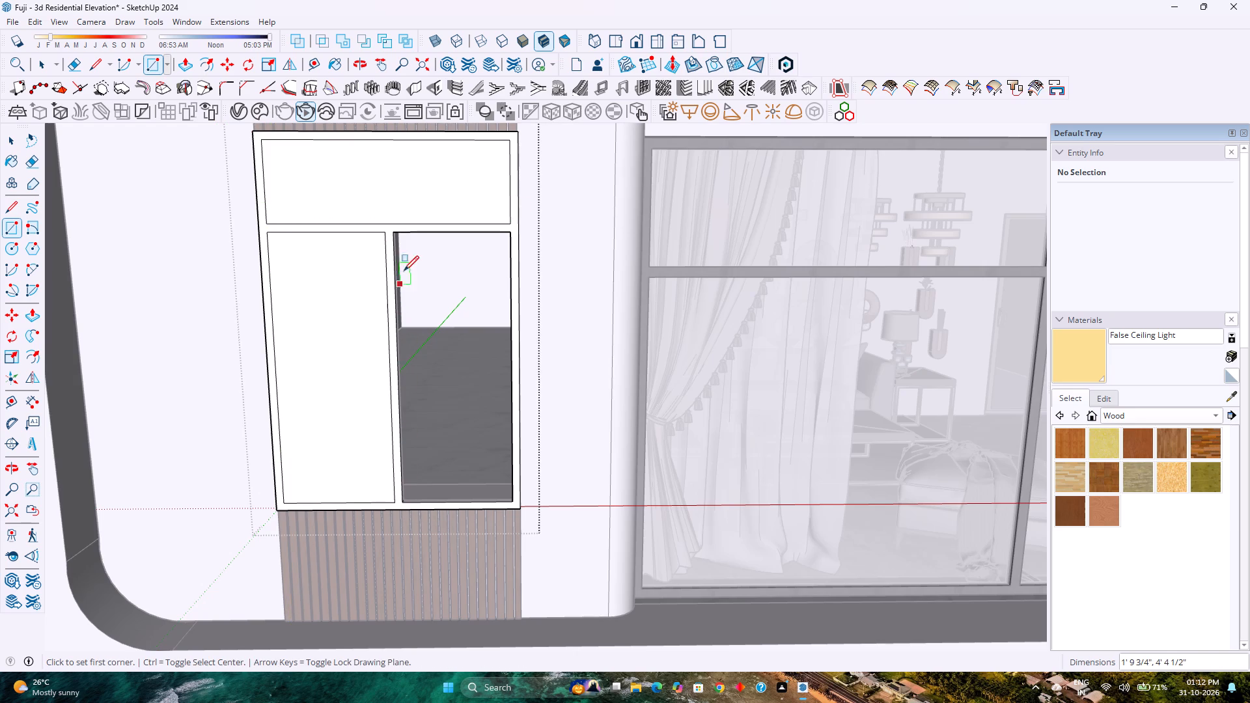
left_click(398, 234)
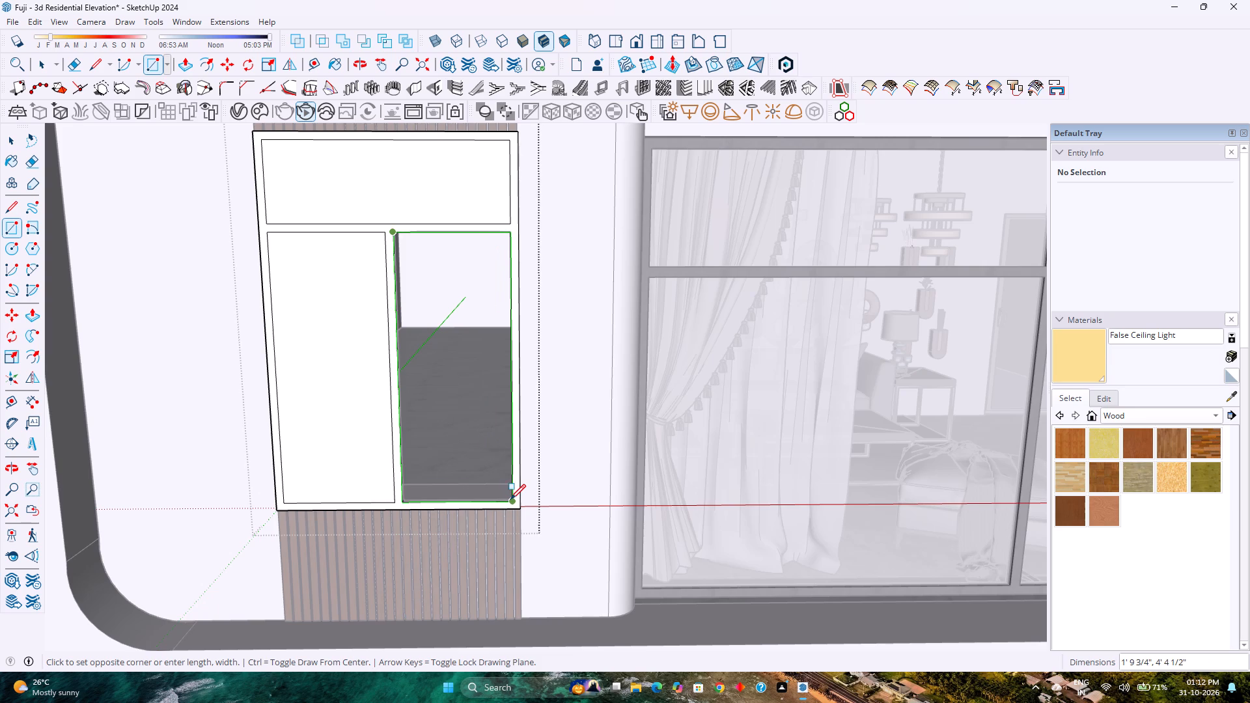
left_click(511, 499)
Make the three pane faces with their edges into a single group.
key("space")
double_click(467, 437)
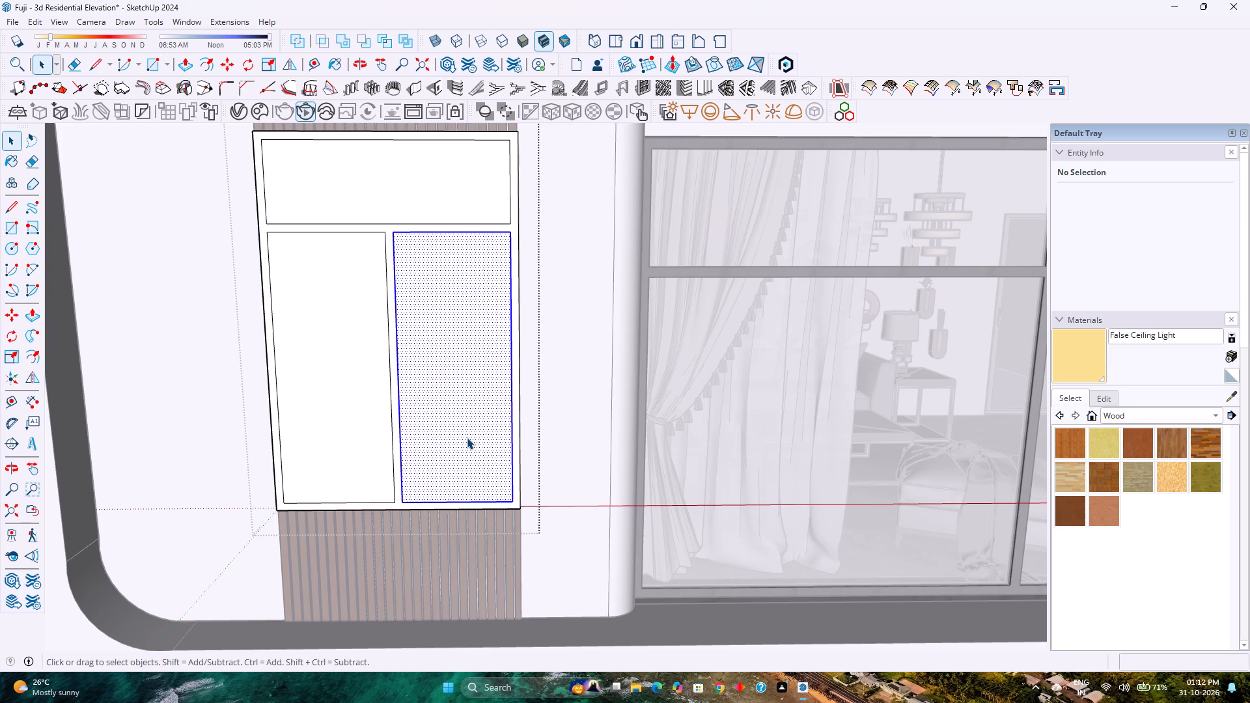
double_click(357, 381, "shift")
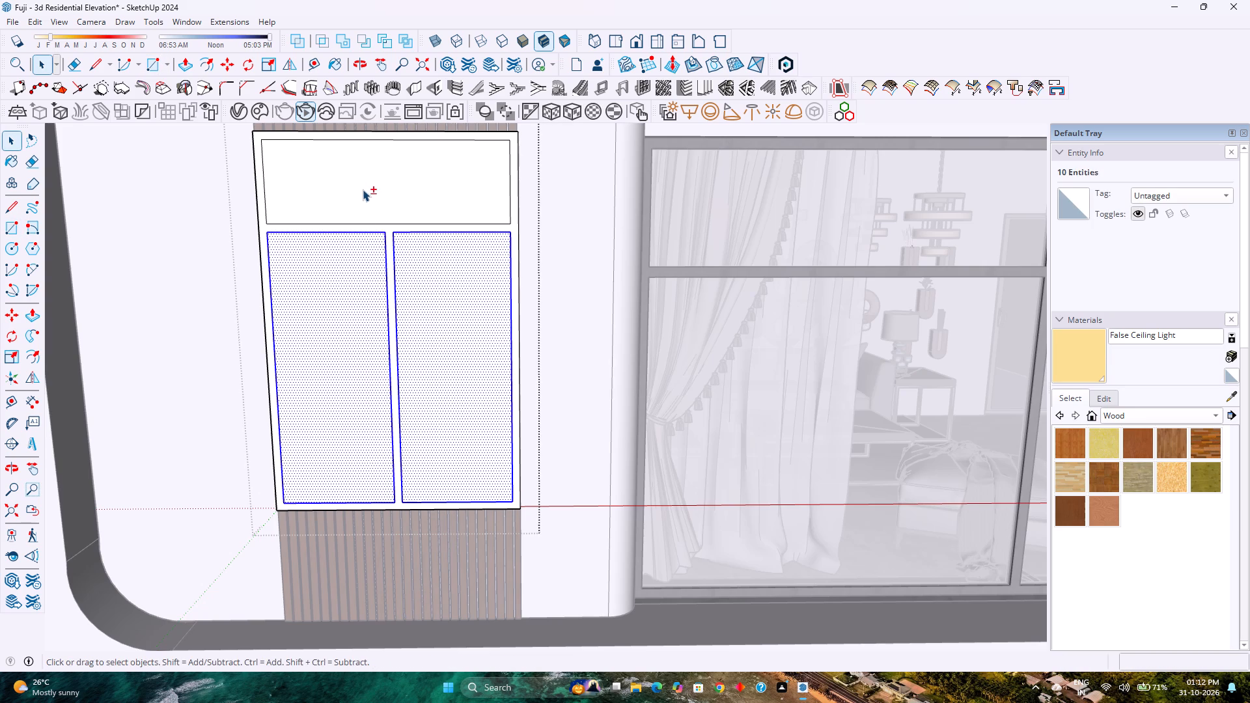
double_click(364, 183, "shift")
right_click(364, 183)
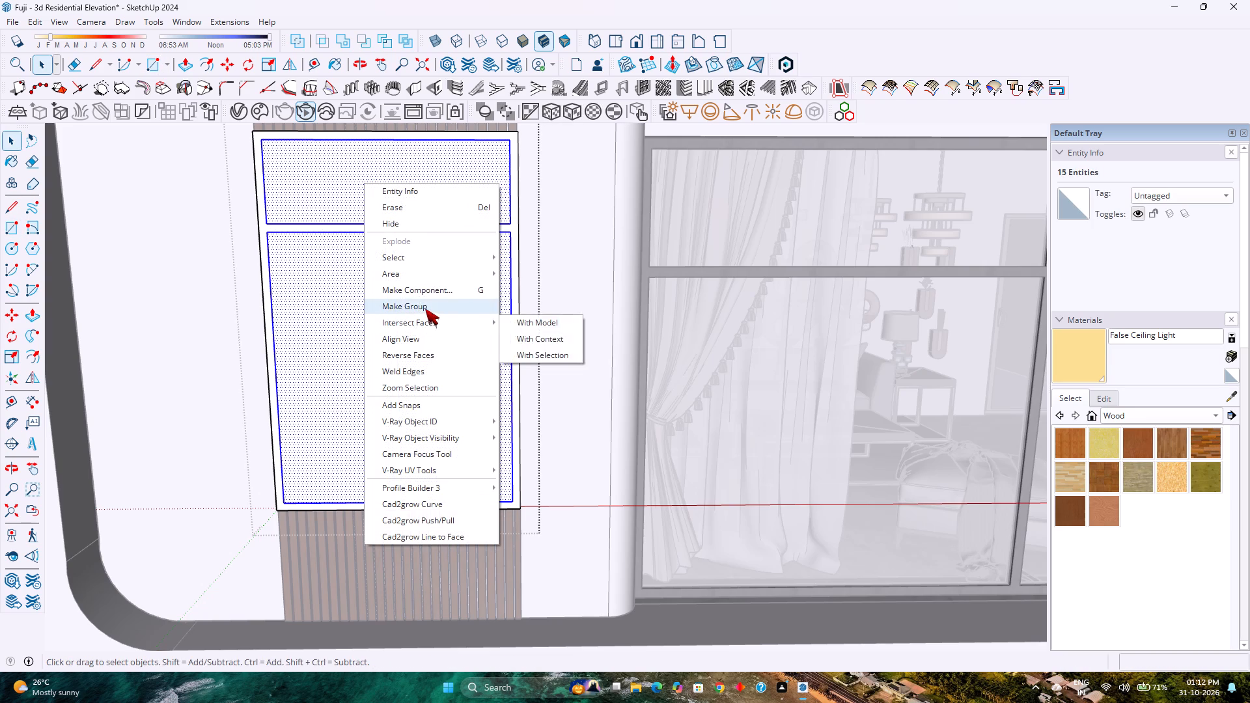
left_click(425, 309)
Open the pane group and paint all three panes with the in-model material Translucent Glass Gray.
double_click(361, 305)
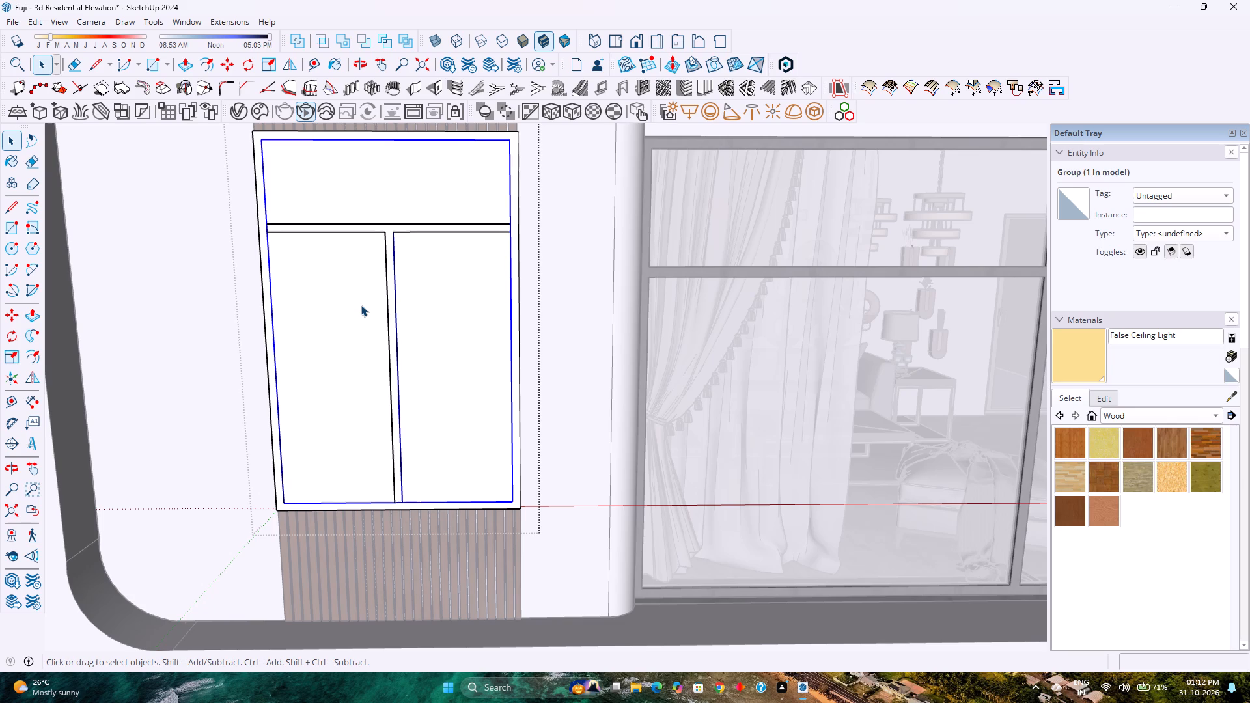
scroll(361, 305, "up", 4)
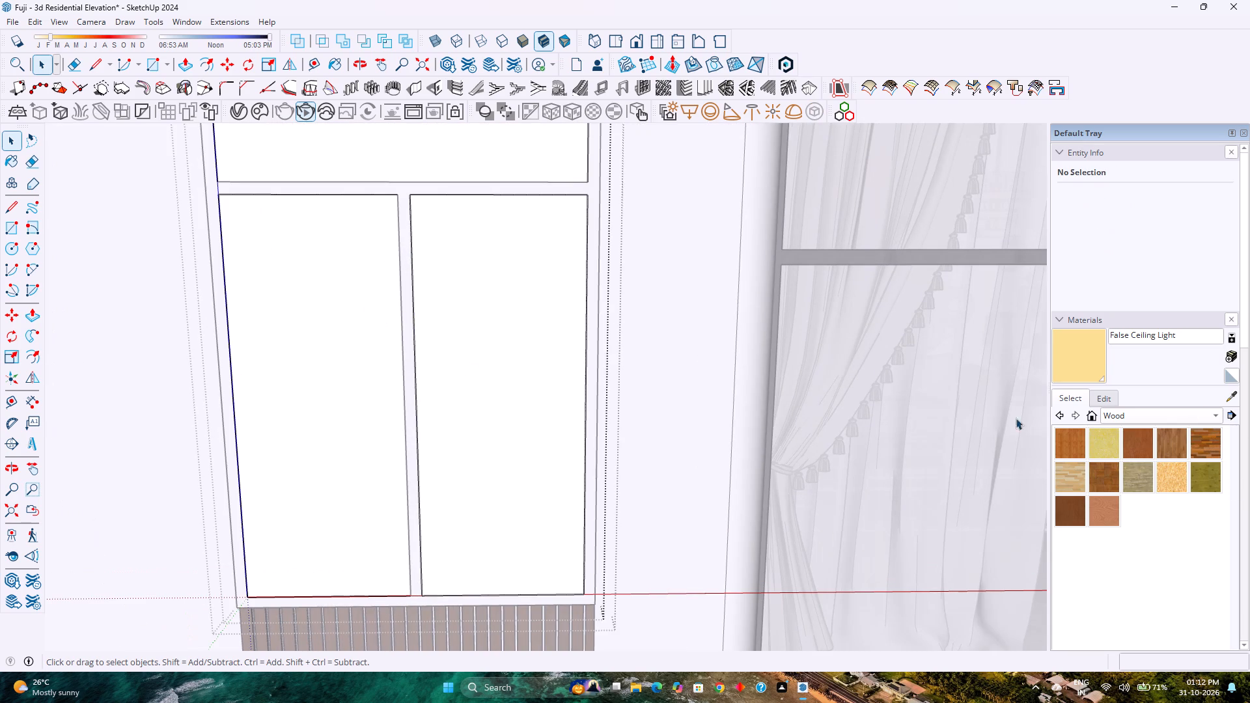
left_click(1119, 414)
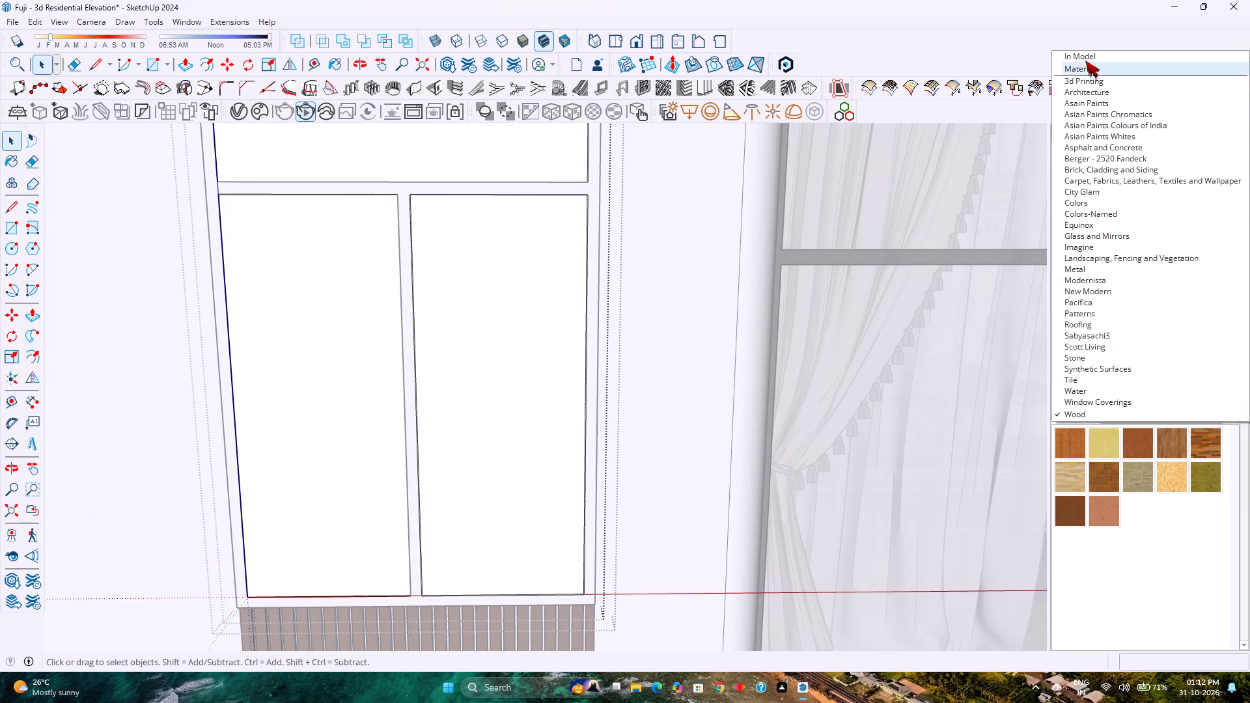
left_click(1087, 59)
scroll(1132, 567, "down", 9)
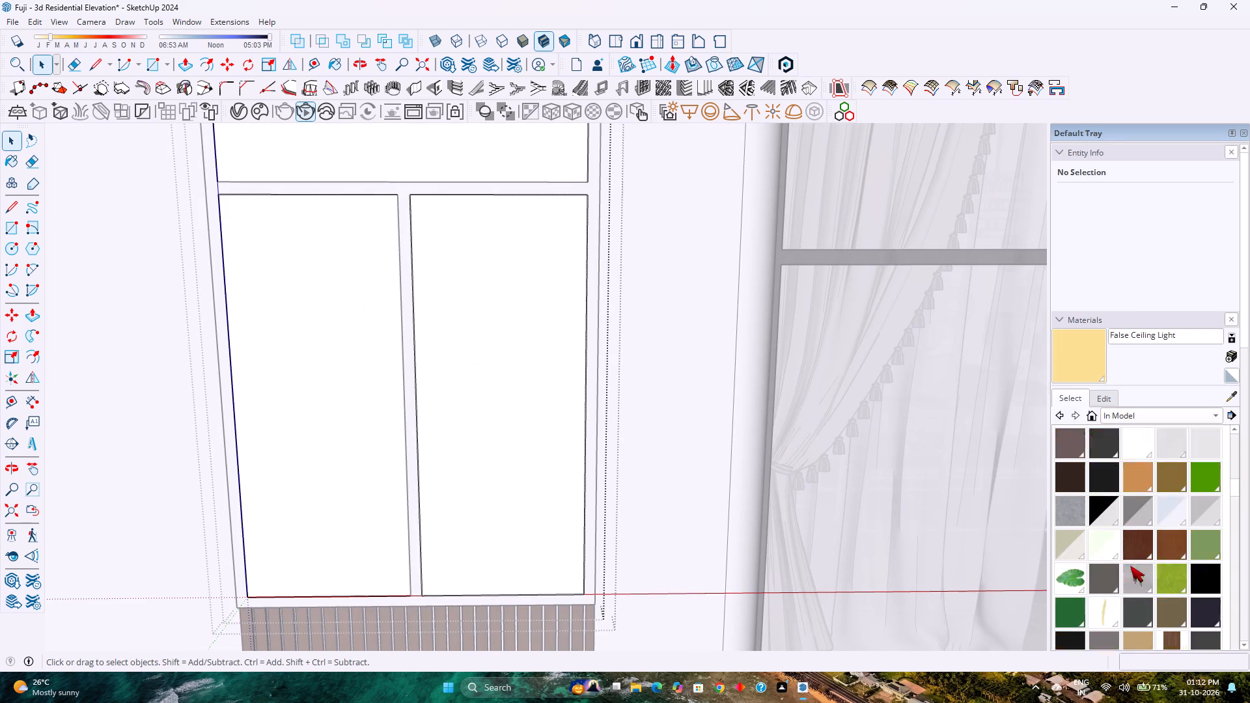
scroll(1130, 566, "down", 20)
scroll(1130, 566, "down", 11)
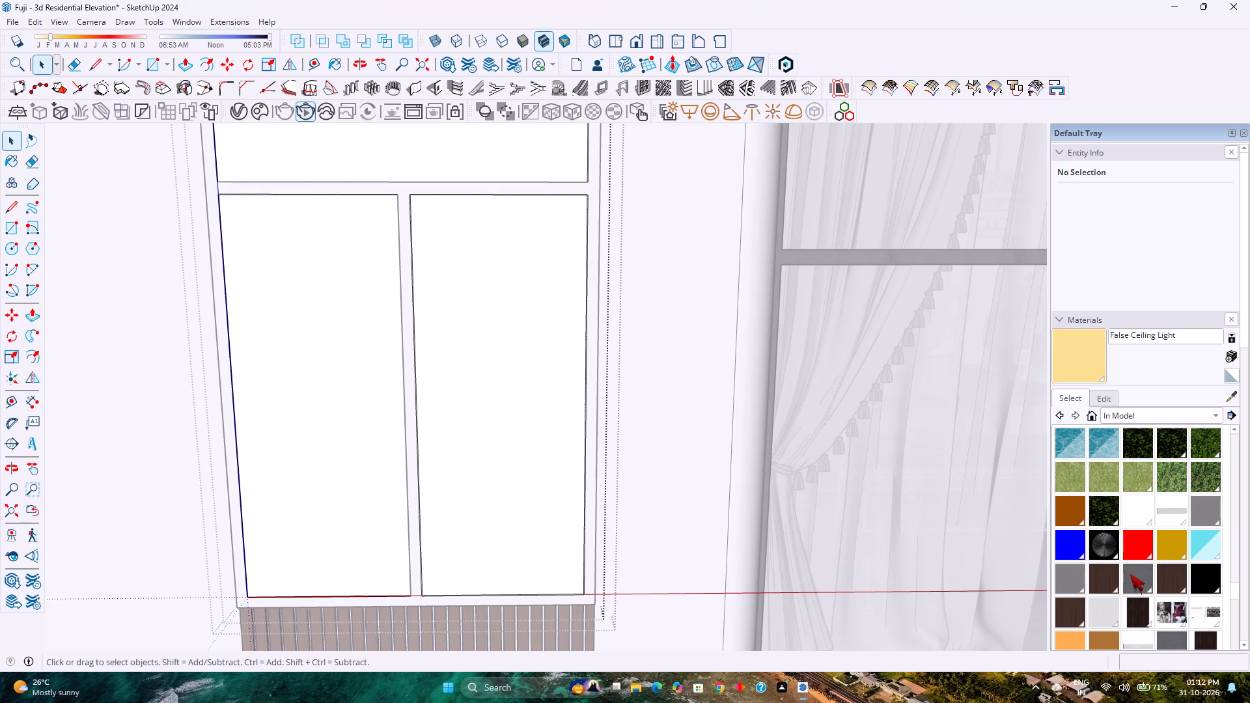
scroll(1130, 574, "down", 5)
scroll(1130, 574, "up", 5)
scroll(1130, 574, "down", 6)
scroll(1130, 574, "up", 1)
scroll(1130, 574, "down", 14)
scroll(1130, 570, "up", 3)
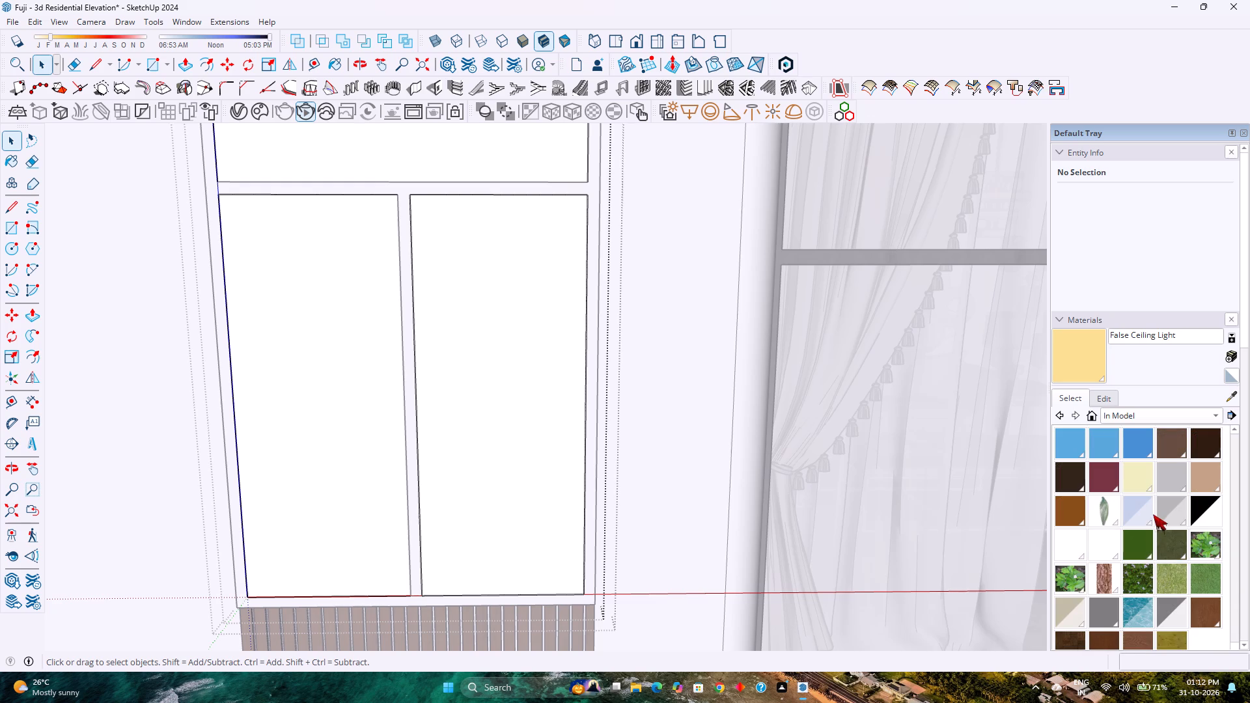
left_click(1165, 510)
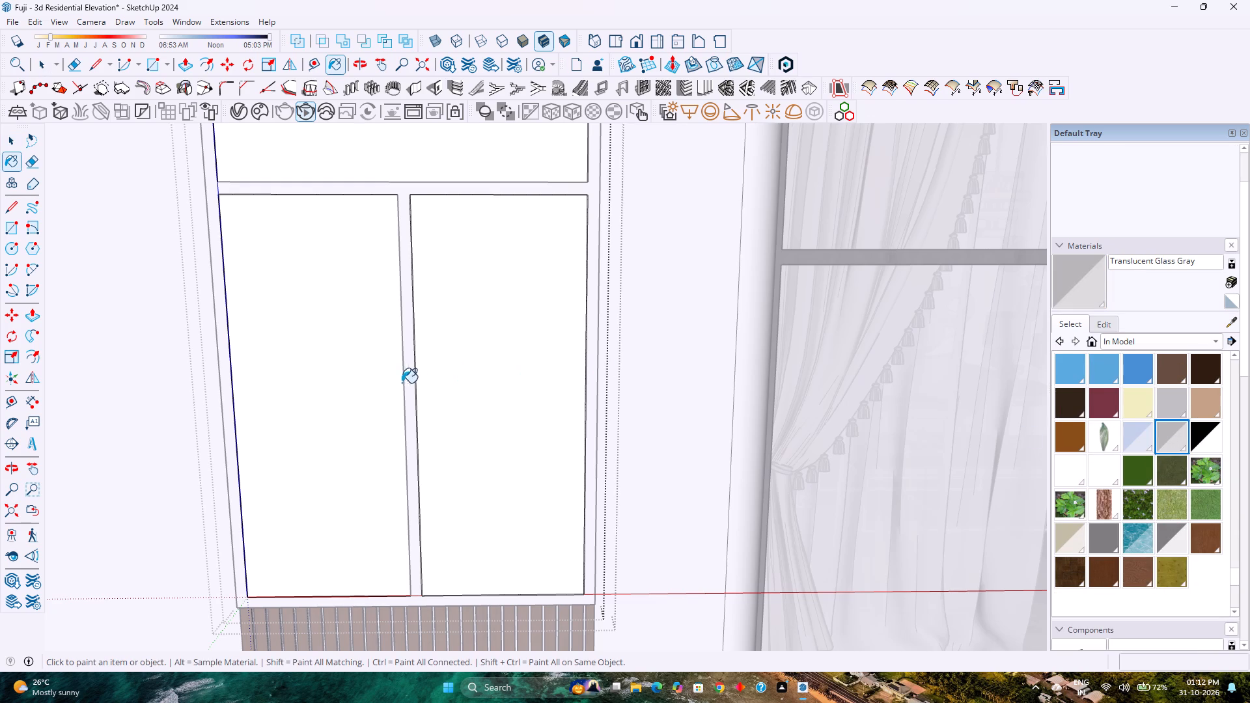
left_click(389, 385)
left_click(479, 394)
left_click(448, 163)
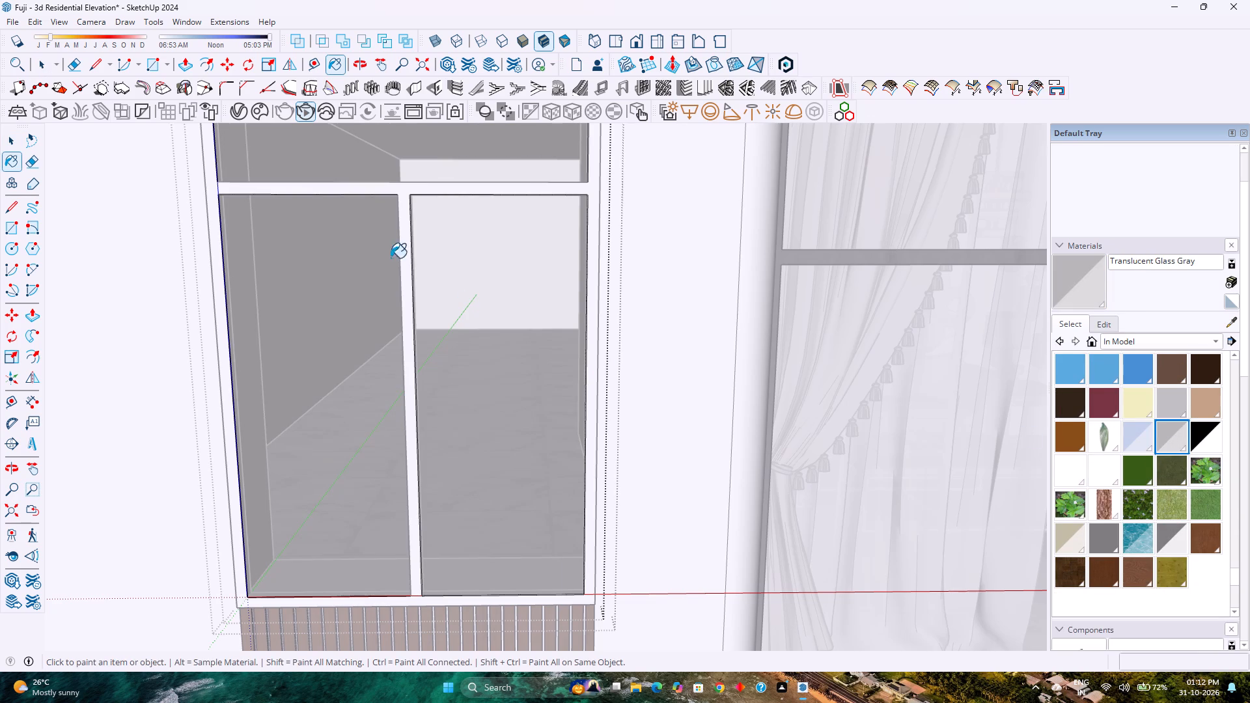
Push/pull each of the three glass pane faces to a thickness of 12 mm and close the pane group.
key("p")
left_click(359, 318)
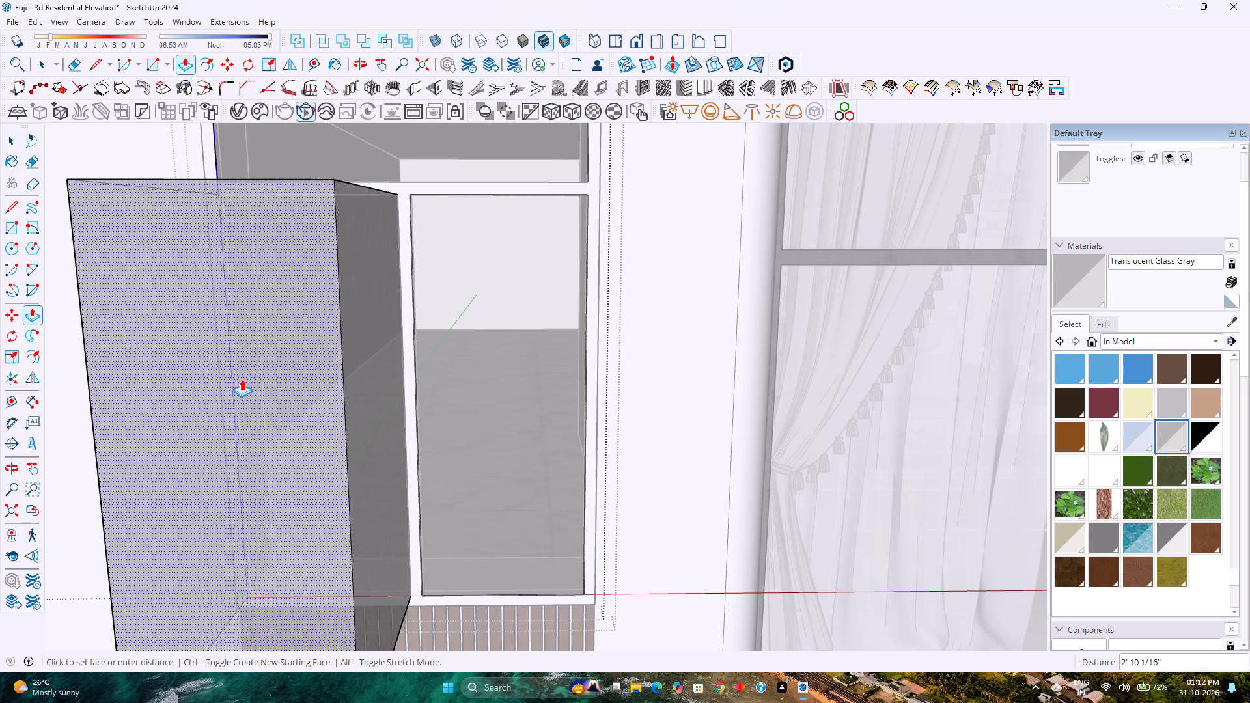
type("12")
type("mm")
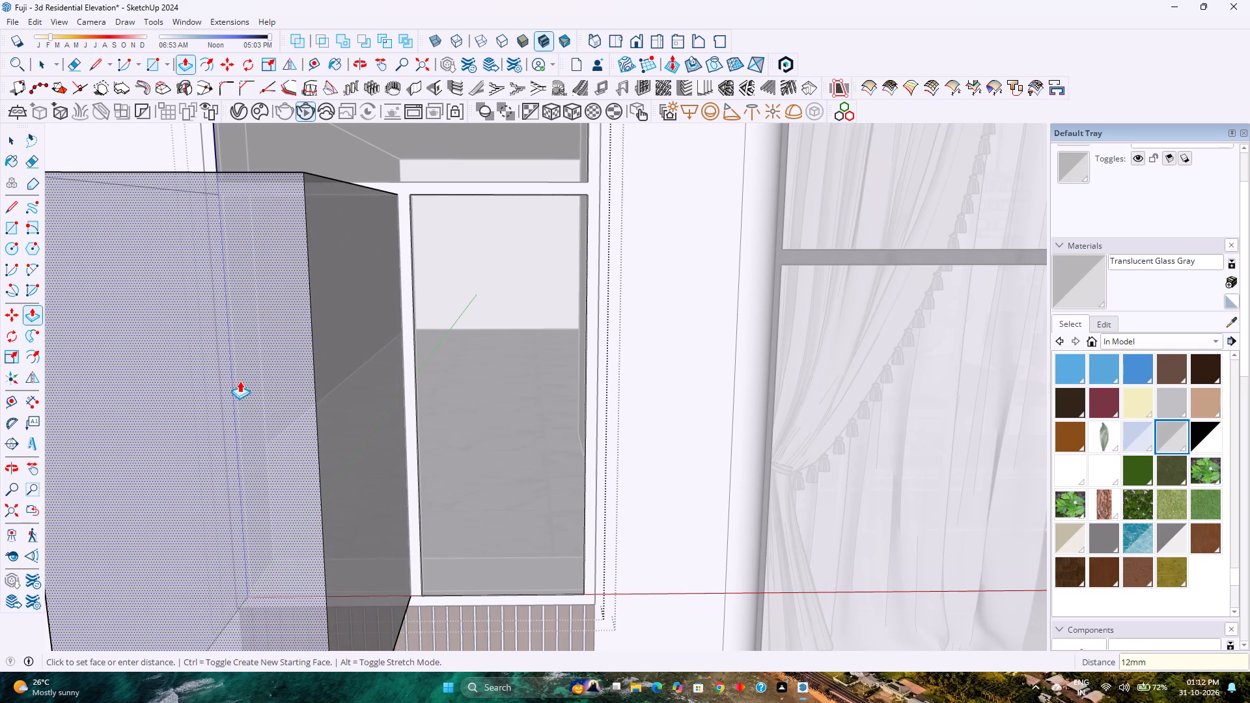
key("Return")
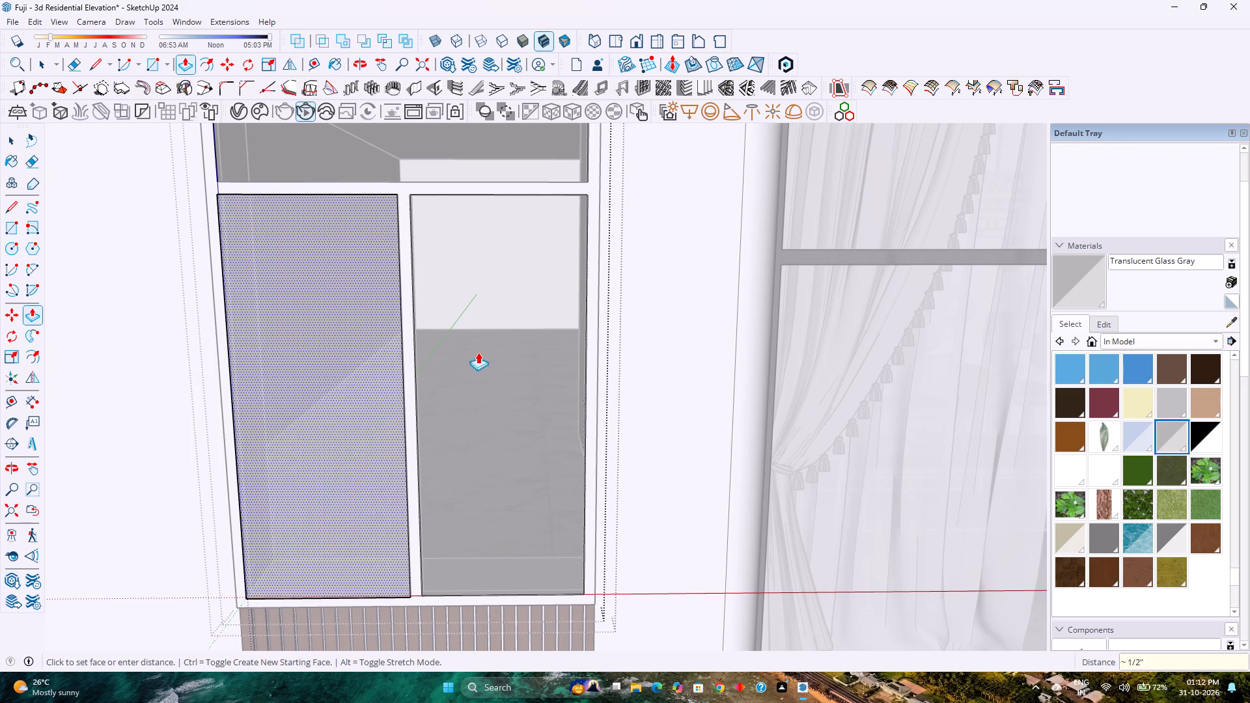
double_click(501, 347)
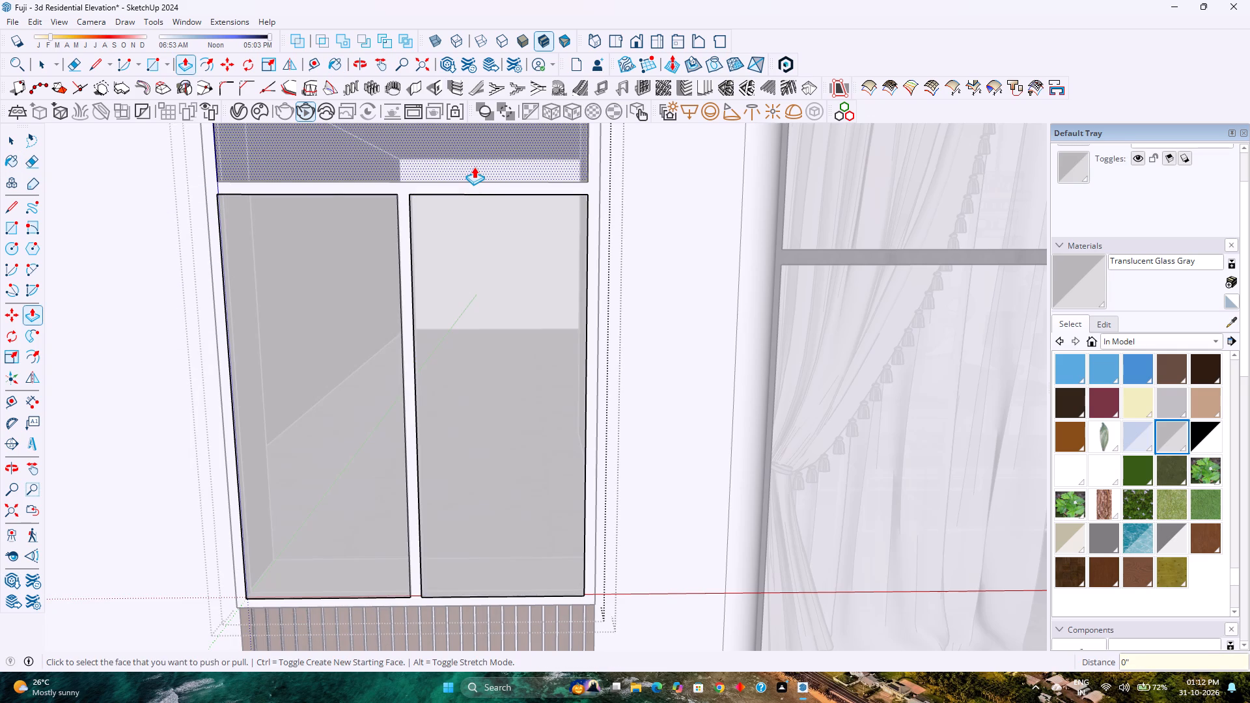
double_click(474, 167)
scroll(421, 281, "down", 3)
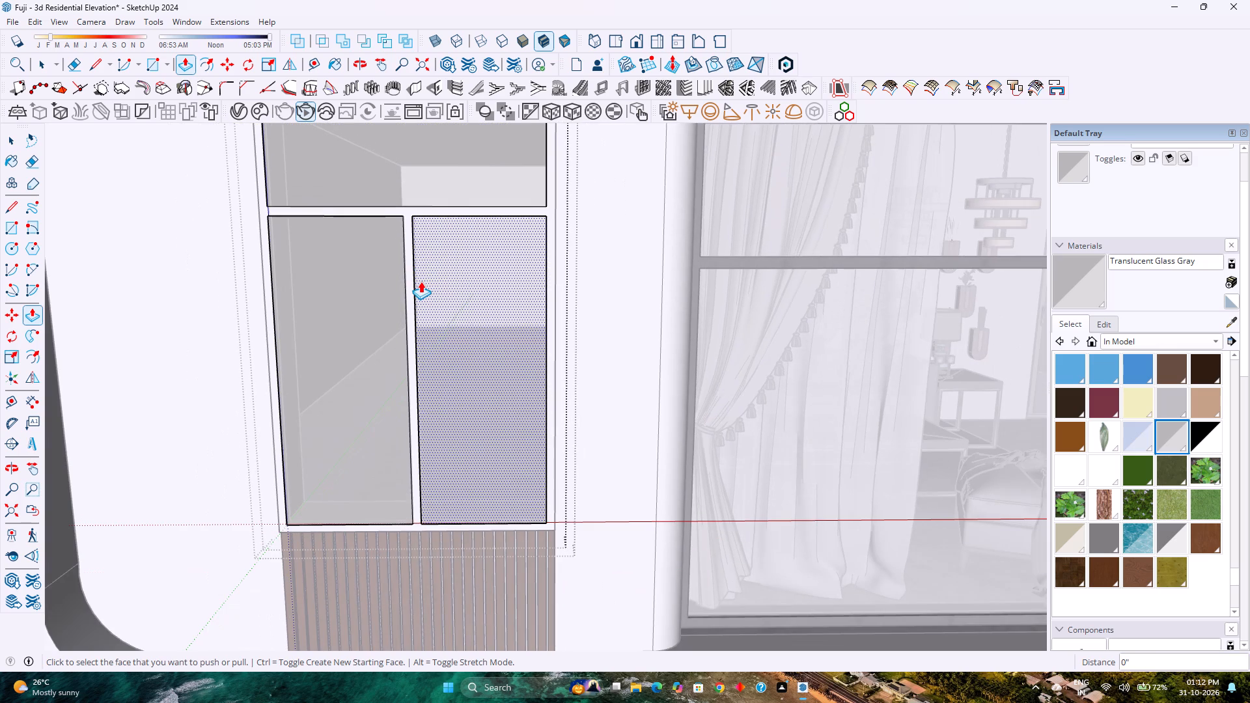
key("space")
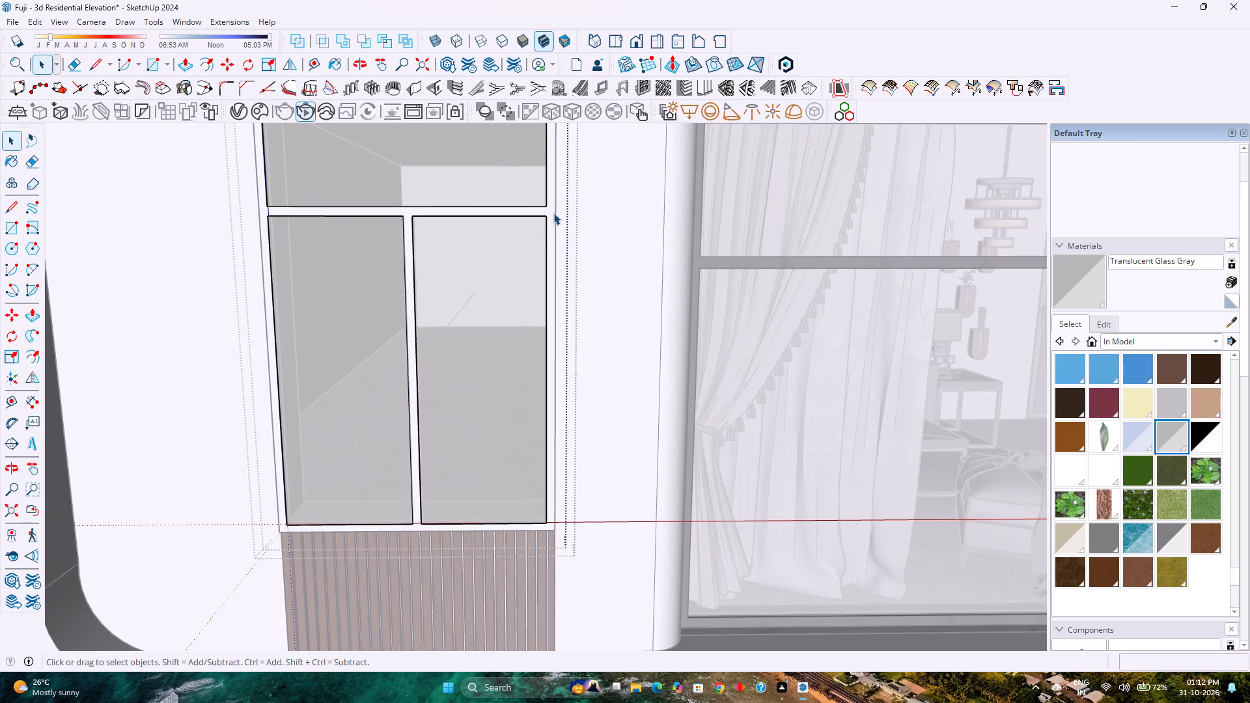
key("Escape")
Paint the window frame, including its crossbar and mullion, with the in-model material Metal Seamed.
left_click(553, 213)
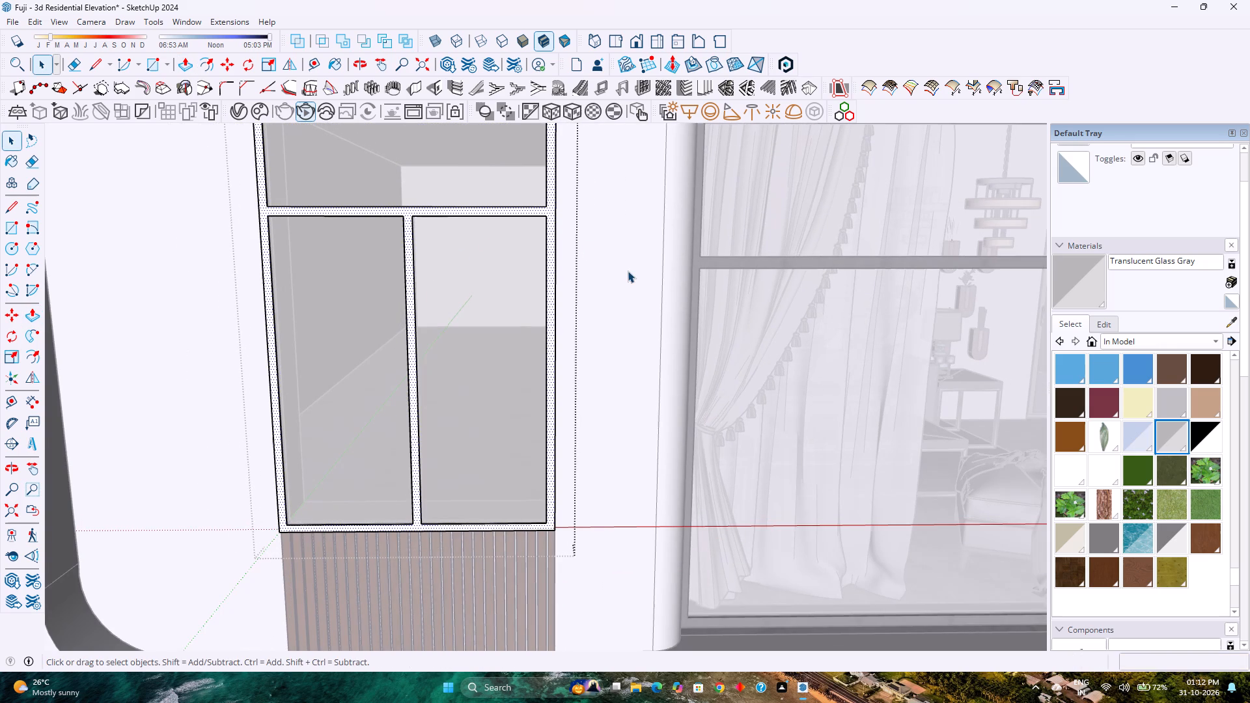
key("Escape")
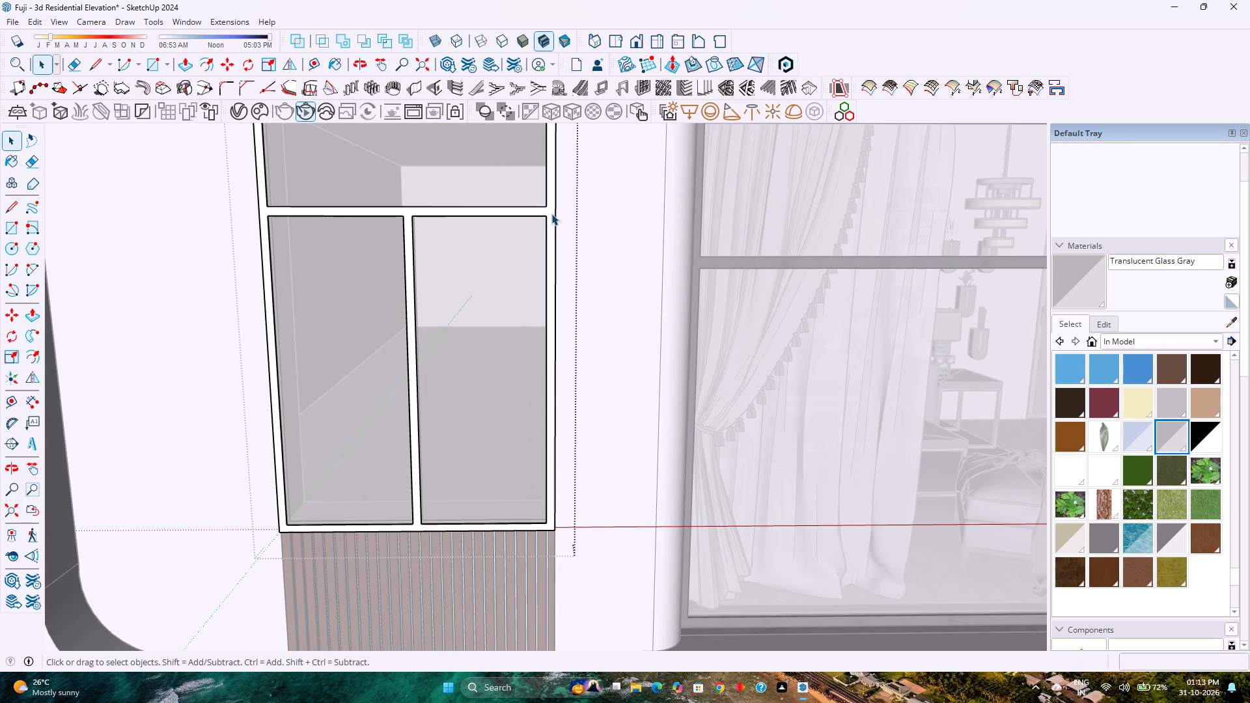
left_click(551, 214)
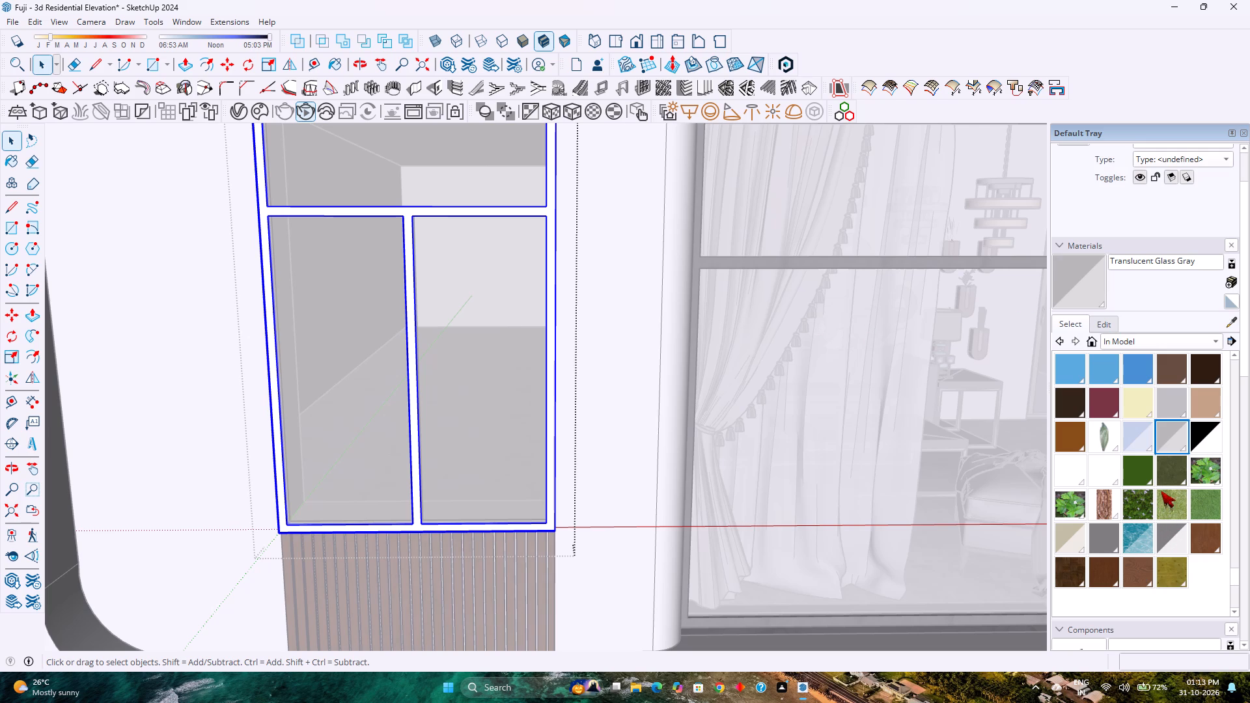
scroll(1148, 443, "up", 5)
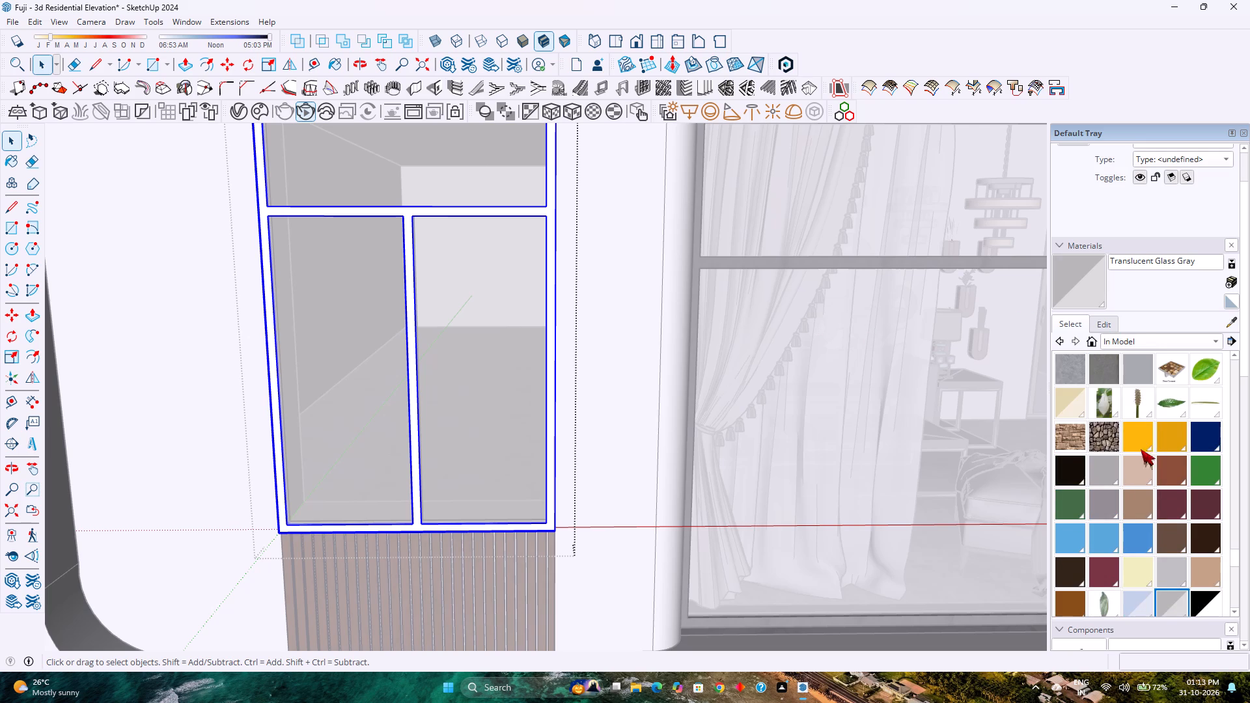
left_click(1076, 476)
scroll(1111, 517, "down", 3)
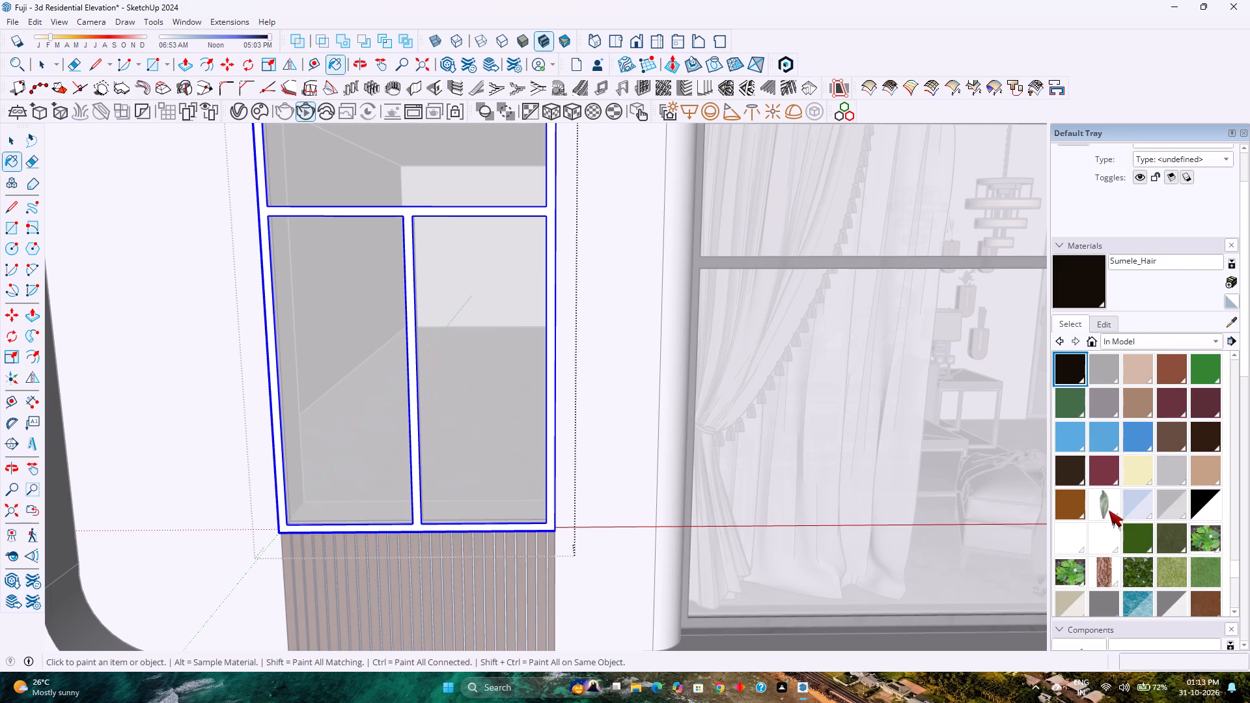
left_click(1063, 475)
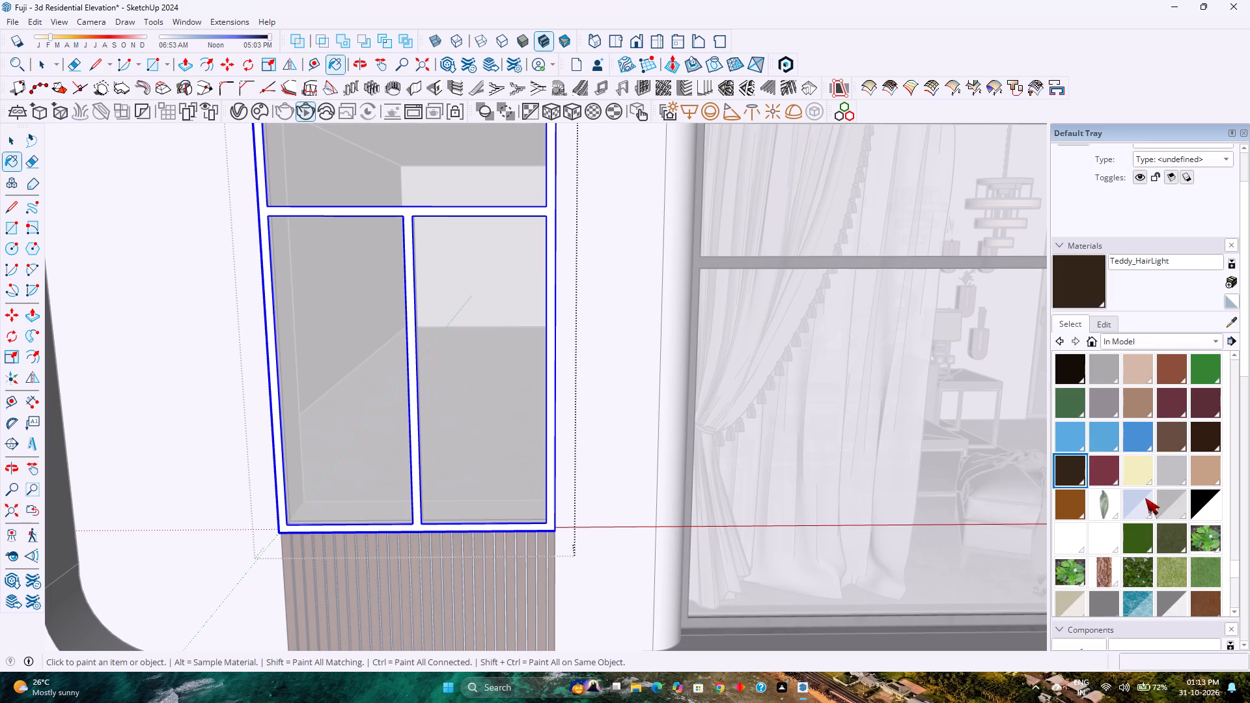
scroll(1145, 498, "up", 7)
left_click(1068, 469)
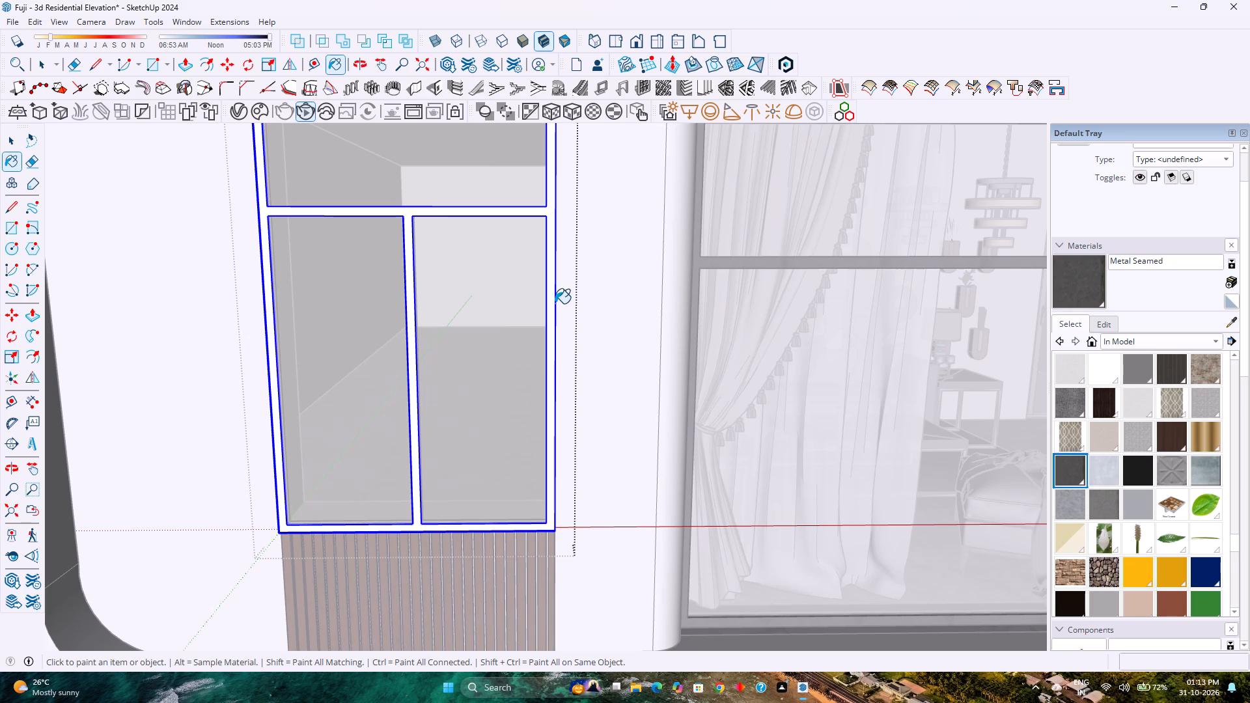
left_click(550, 295)
key("space")
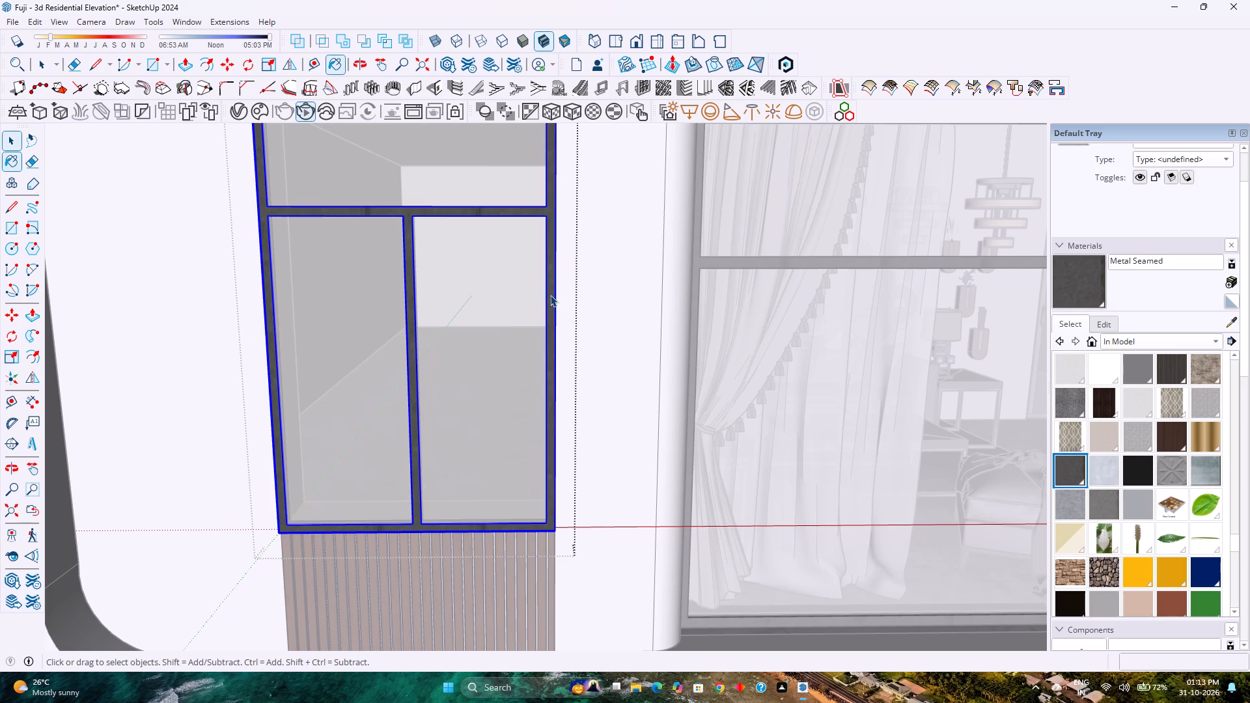
scroll(549, 294, "down", 4)
key("Escape")
Inside the window group, move the glass pane group 1" back into the depth of the frame.
scroll(549, 294, "up", 3)
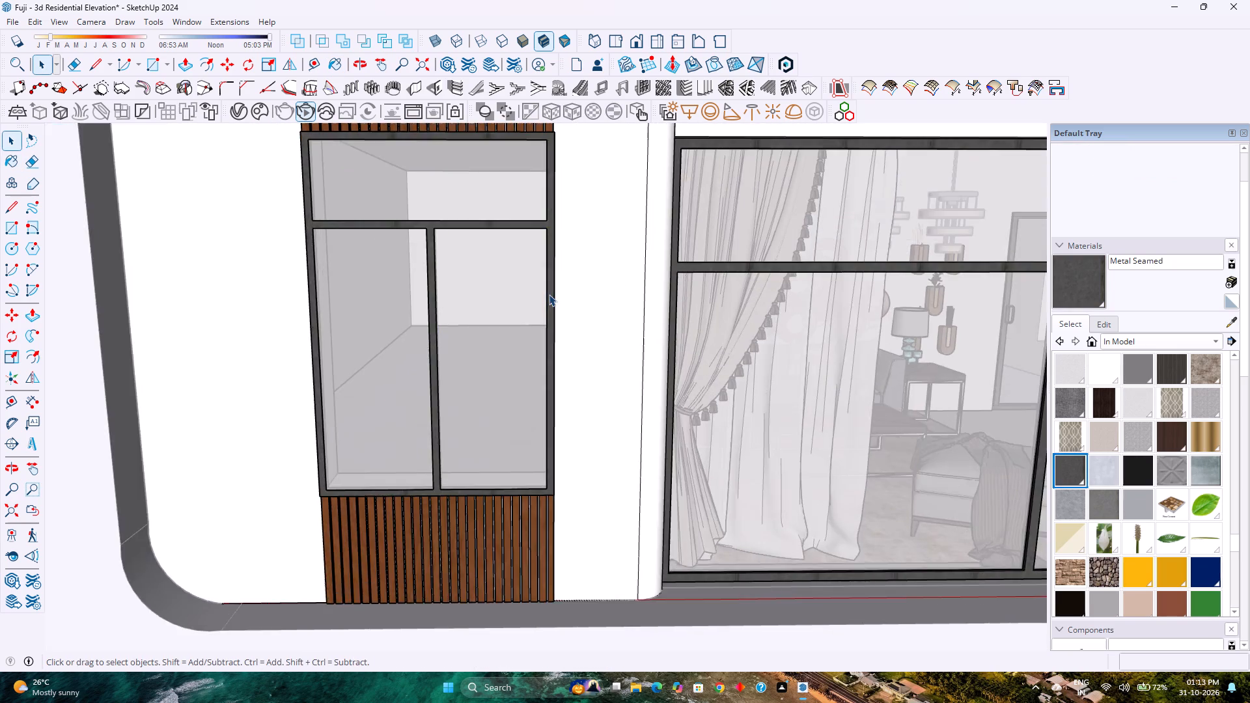
scroll(549, 294, "up", 2)
middle_click_drag(548, 296, 379, 456)
middle_click(379, 456)
scroll(408, 439, "up", 3)
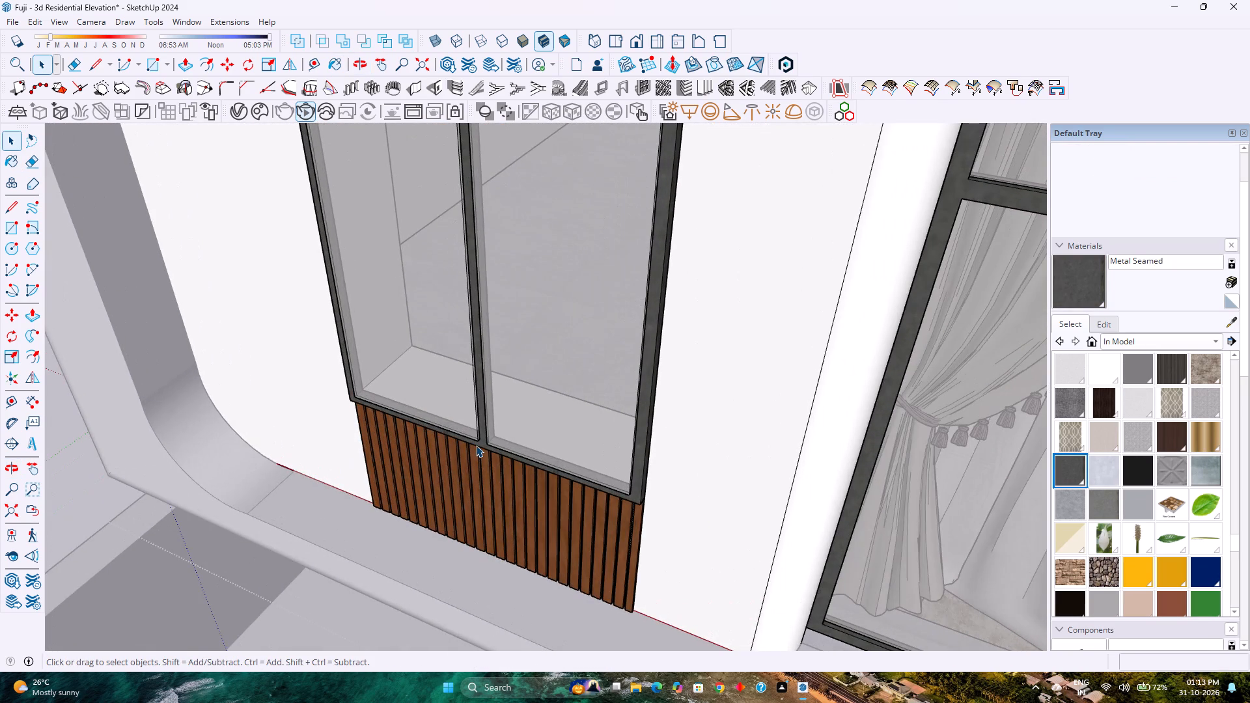
left_click(476, 444)
scroll(472, 444, "up", 5)
double_click(467, 439)
scroll(464, 439, "up", 3)
left_click(464, 422)
scroll(452, 424, "up", 4)
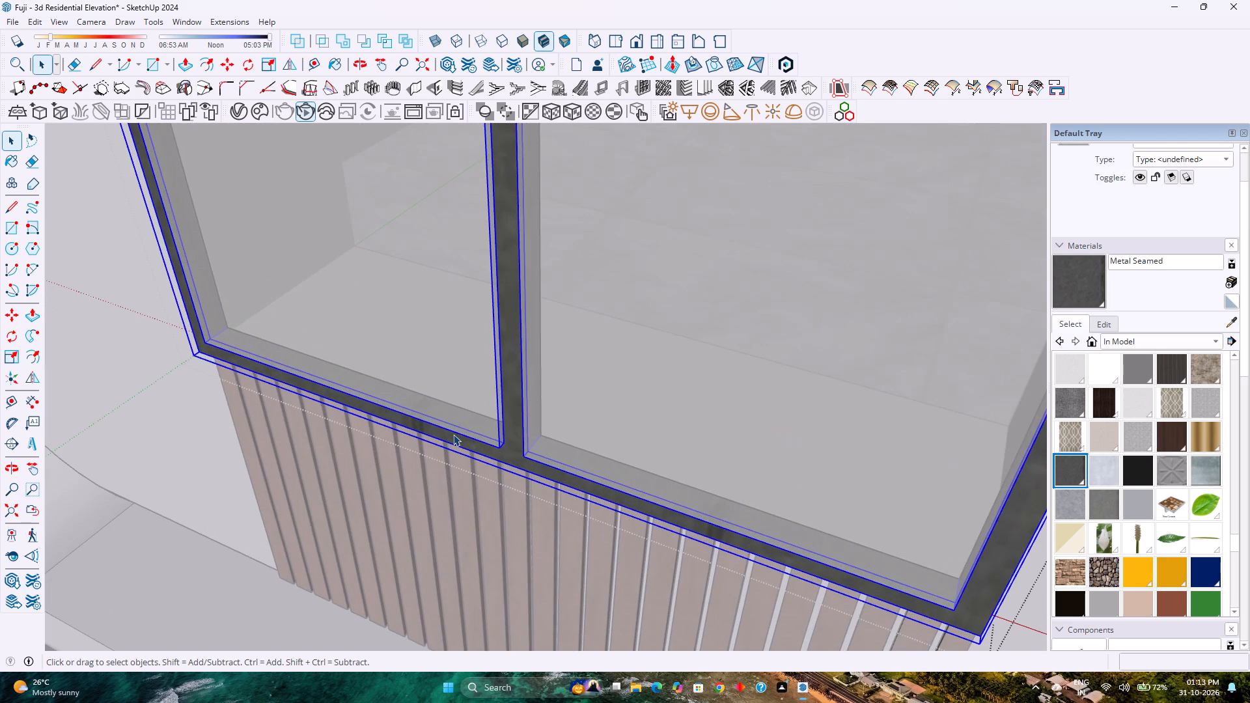
double_click(454, 439)
scroll(452, 434, "up", 3)
left_click(452, 422)
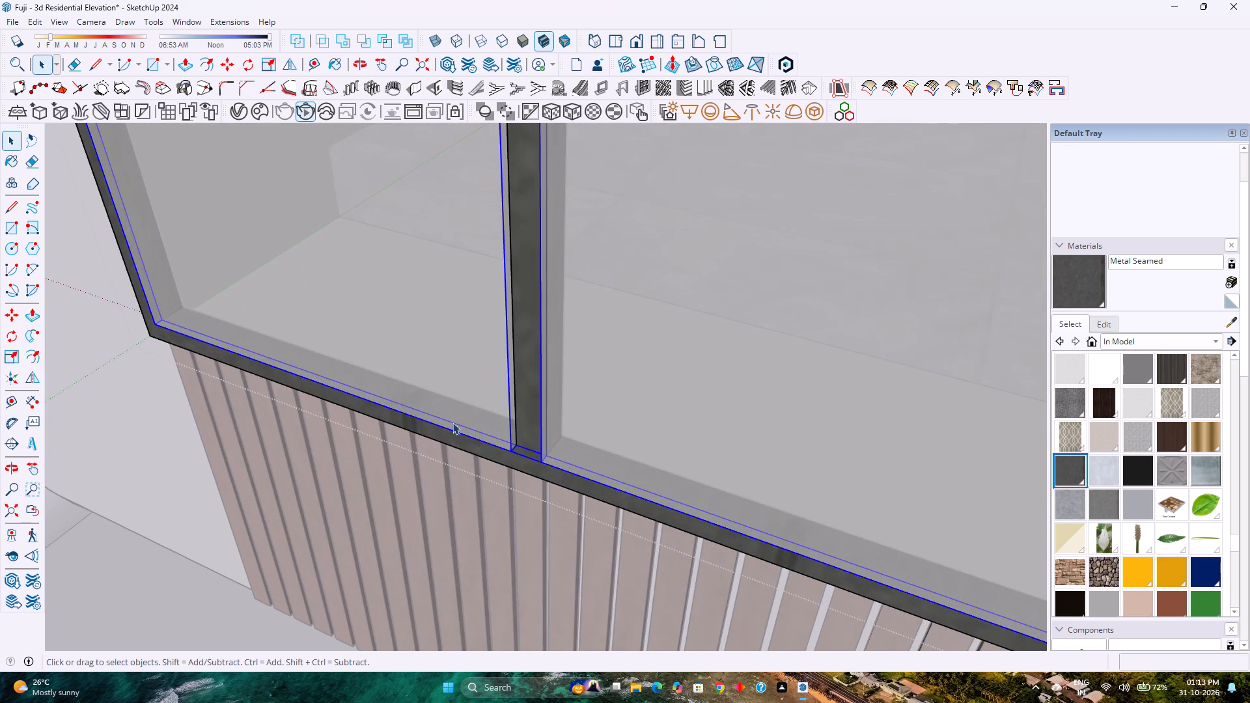
key("m")
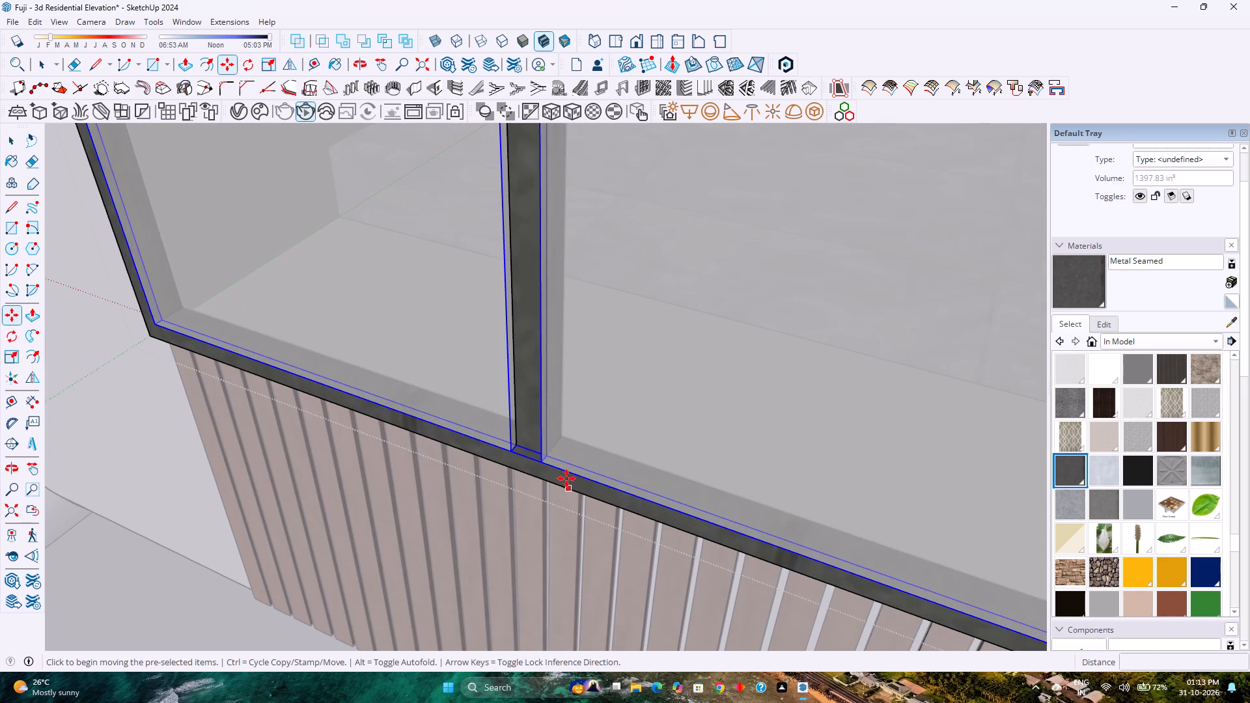
scroll(527, 467, "up", 11)
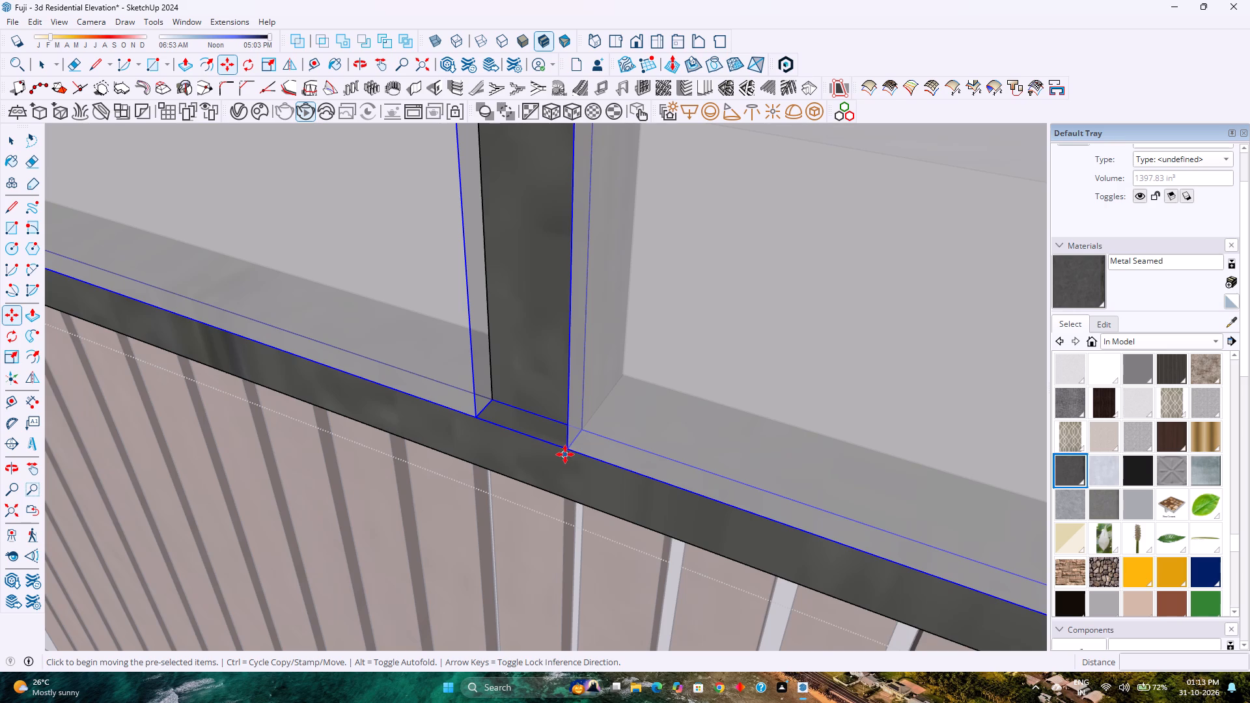
left_click(568, 450)
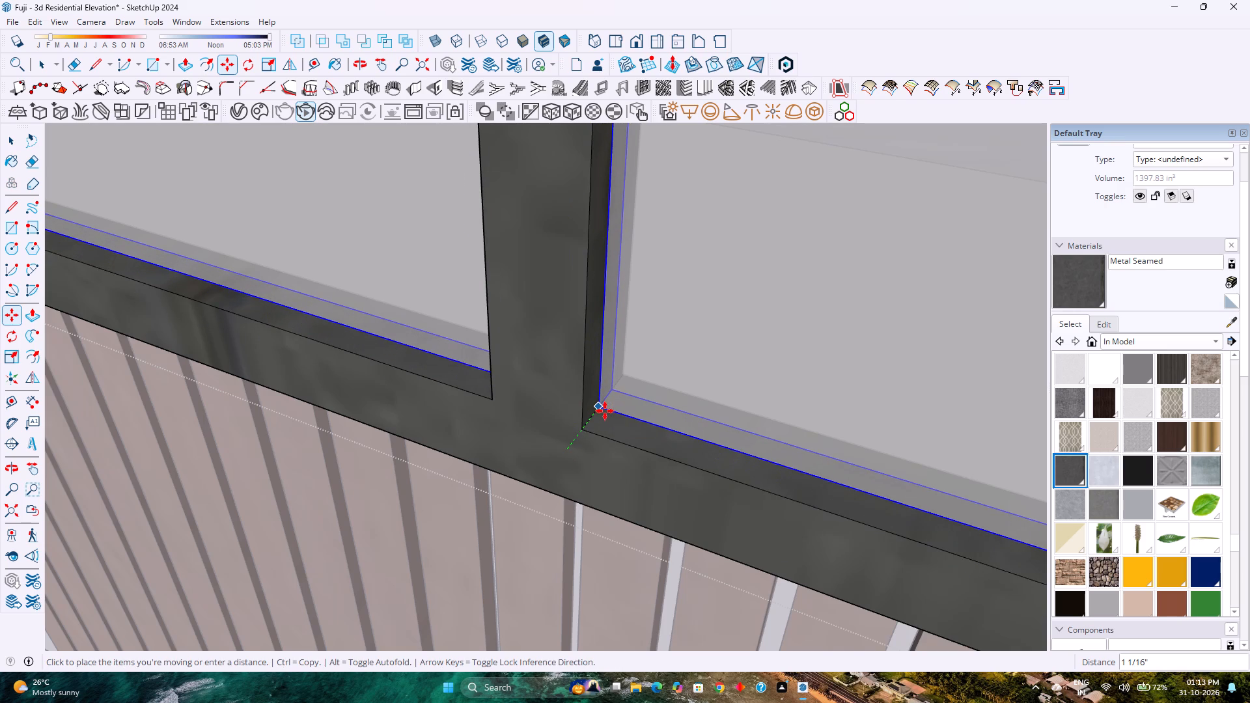
scroll(604, 411, "up", 7)
middle_click_drag(598, 423, 594, 436)
middle_click_drag(592, 441, 505, 519)
left_click(594, 404)
scroll(548, 417, "down", 3)
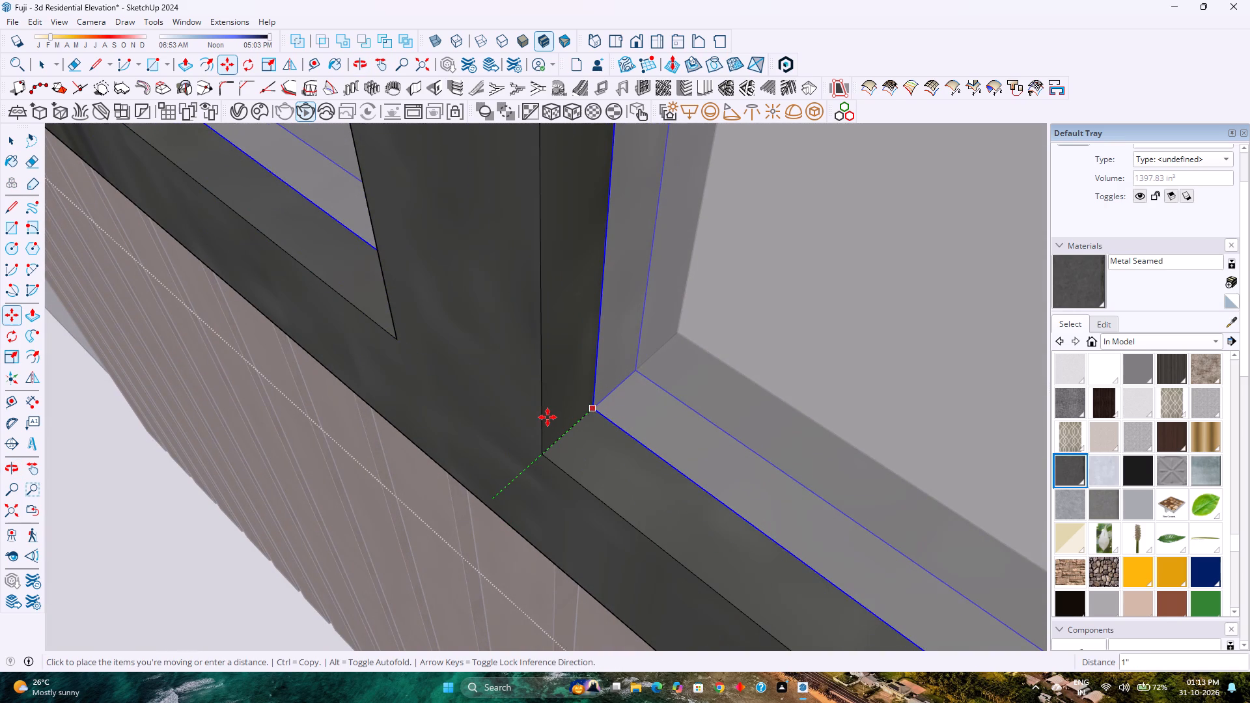
scroll(548, 417, "down", 13)
key("space")
scroll(548, 417, "down", 9)
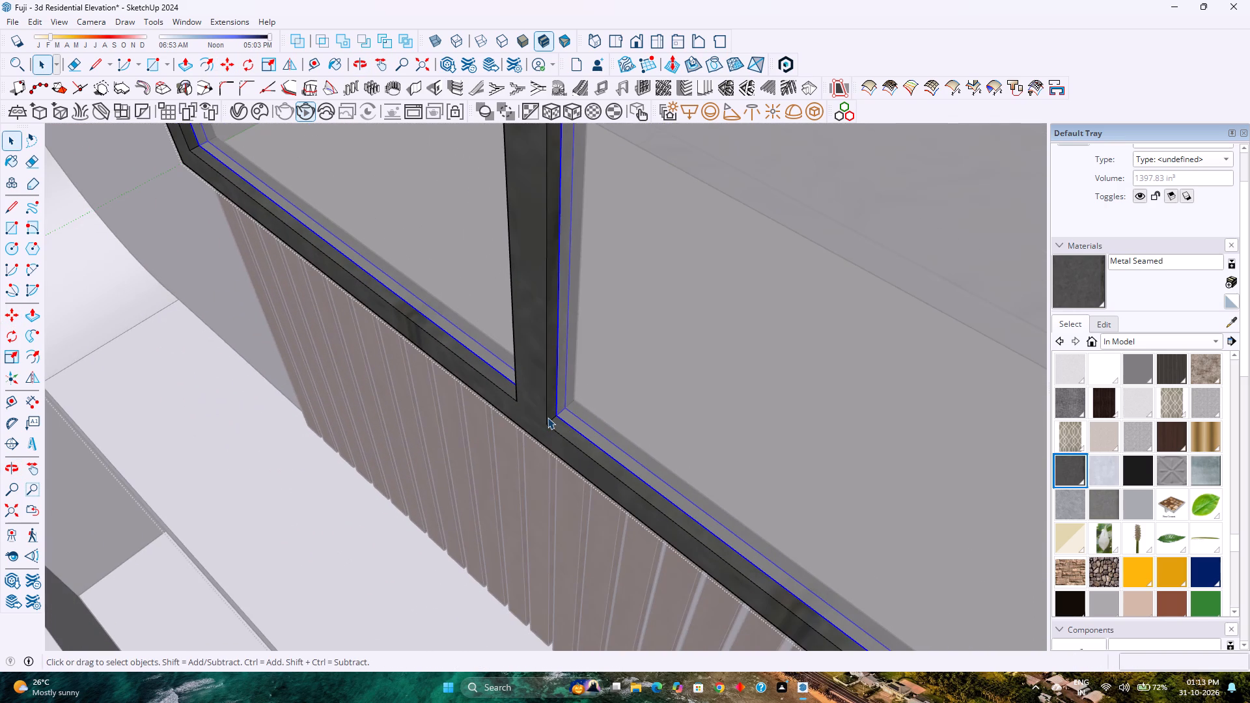
key("Escape")
scroll(508, 447, "down", 4)
middle_click(508, 448)
middle_click_drag(508, 448, 535, 419)
middle_click(535, 418)
scroll(538, 415, "down", 5)
key("Escape")
Move the whole window, frame and panes together, 2" inward into the facade opening above the wood slats.
middle_click_drag(538, 415, 561, 399)
middle_click(561, 399)
middle_click(564, 397)
scroll(565, 387, "up", 1)
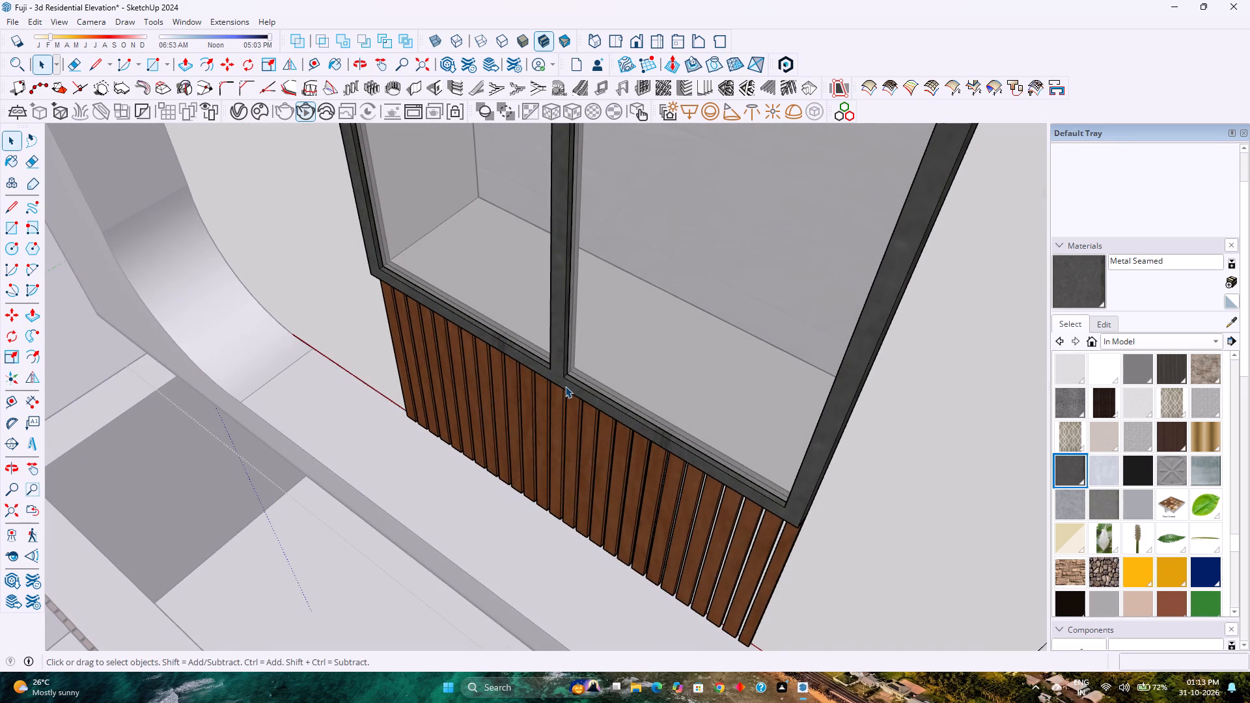
left_click(565, 386)
scroll(555, 384, "up", 4)
key("m")
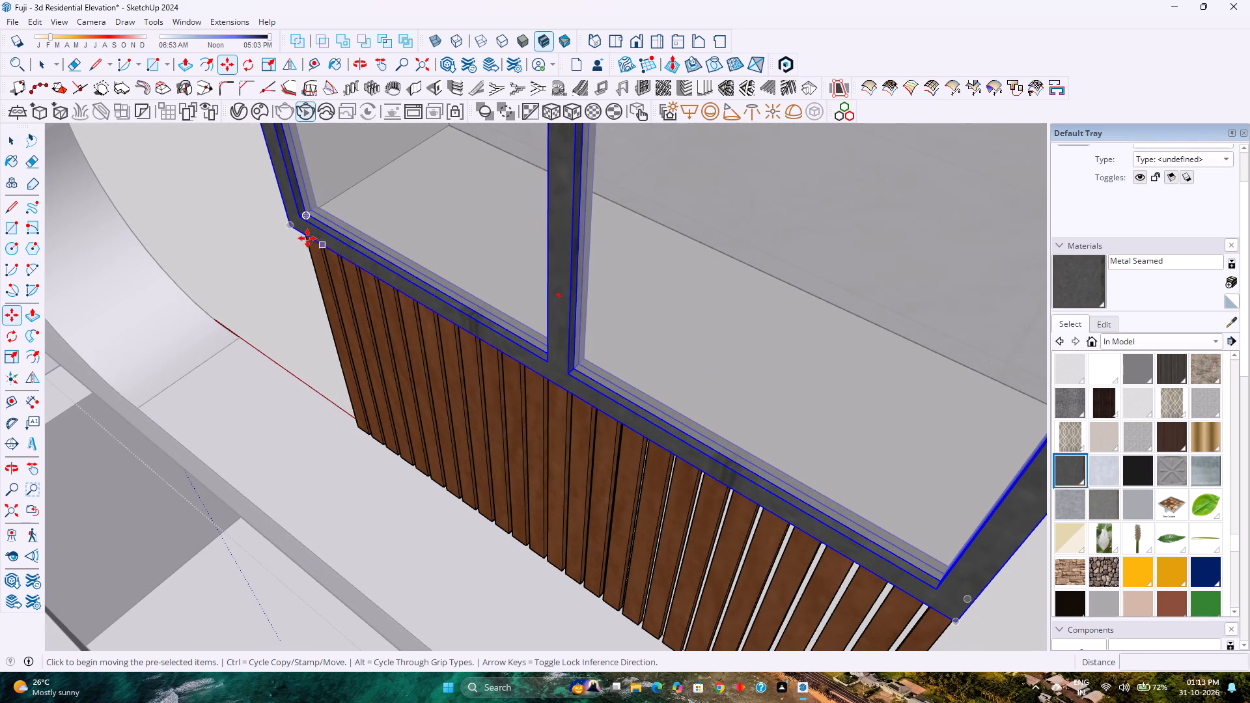
left_click(290, 228)
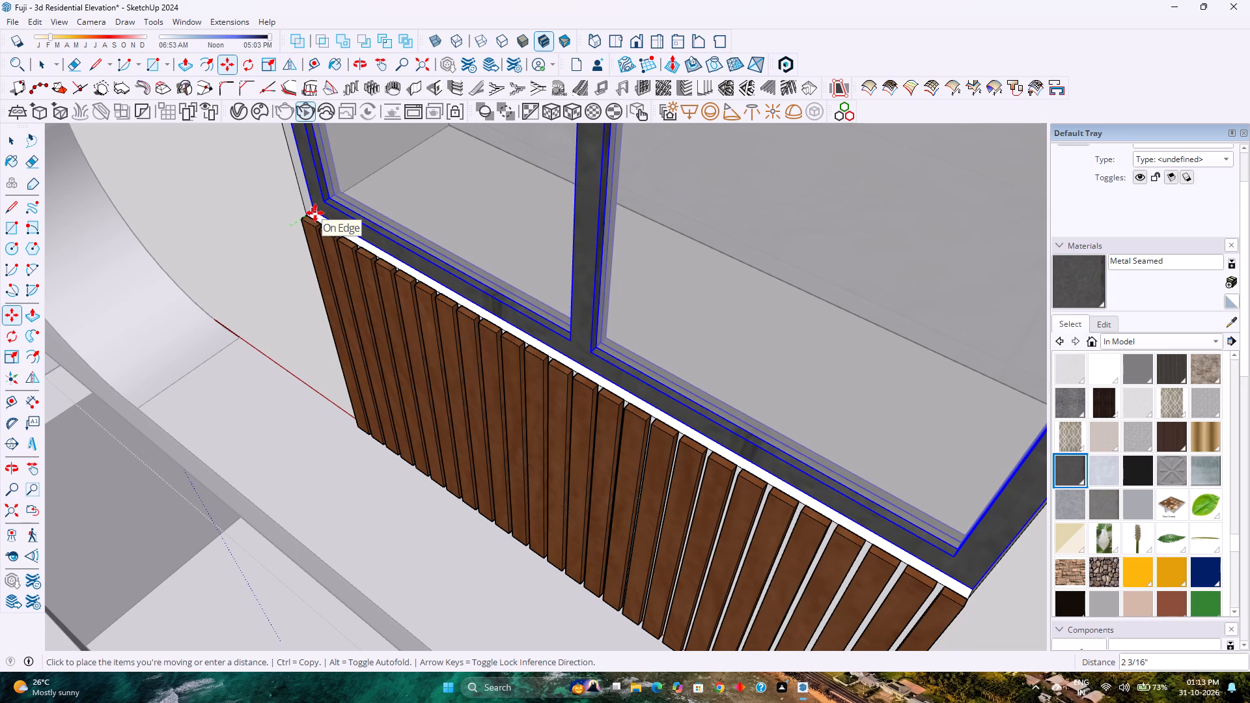
key("2")
key("Return")
key("space")
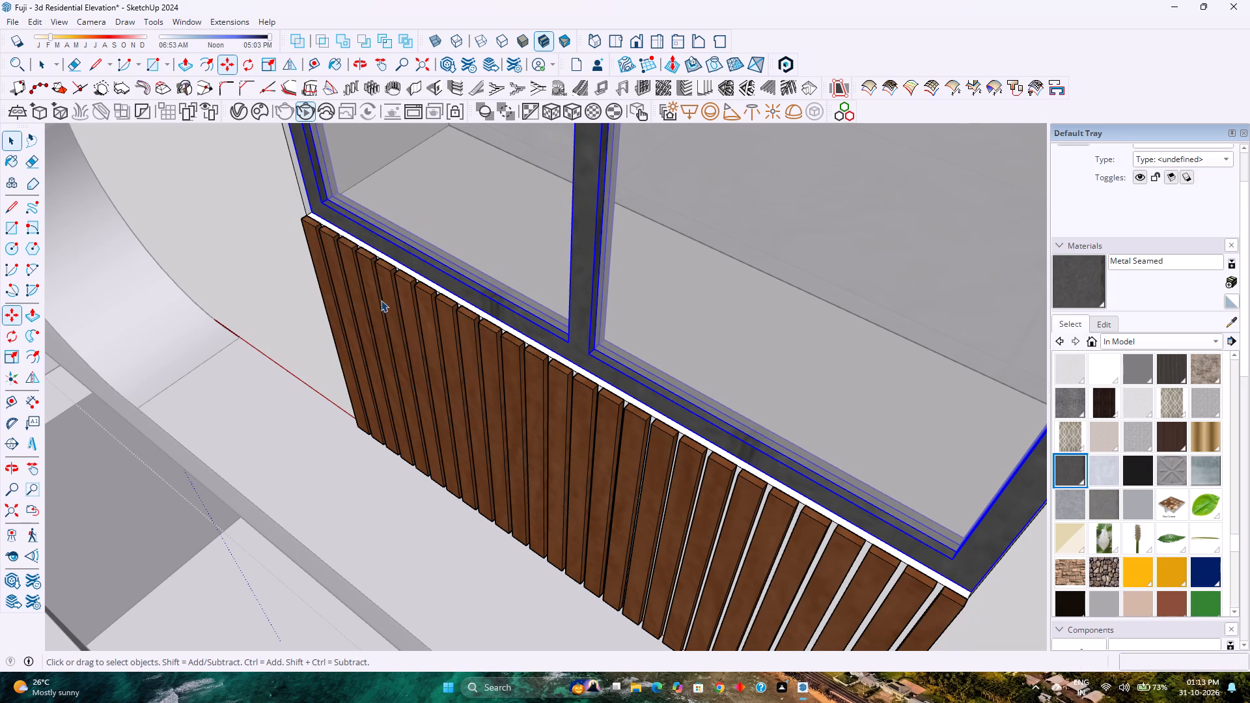
Examine the recessed window in the facade and the whole building from several angles.
scroll(406, 325, "down", 15)
scroll(396, 337, "down", 1, "shift")
middle_click_drag(396, 337, 393, 343, "shift")
middle_click_drag(391, 347, 376, 414, "shift")
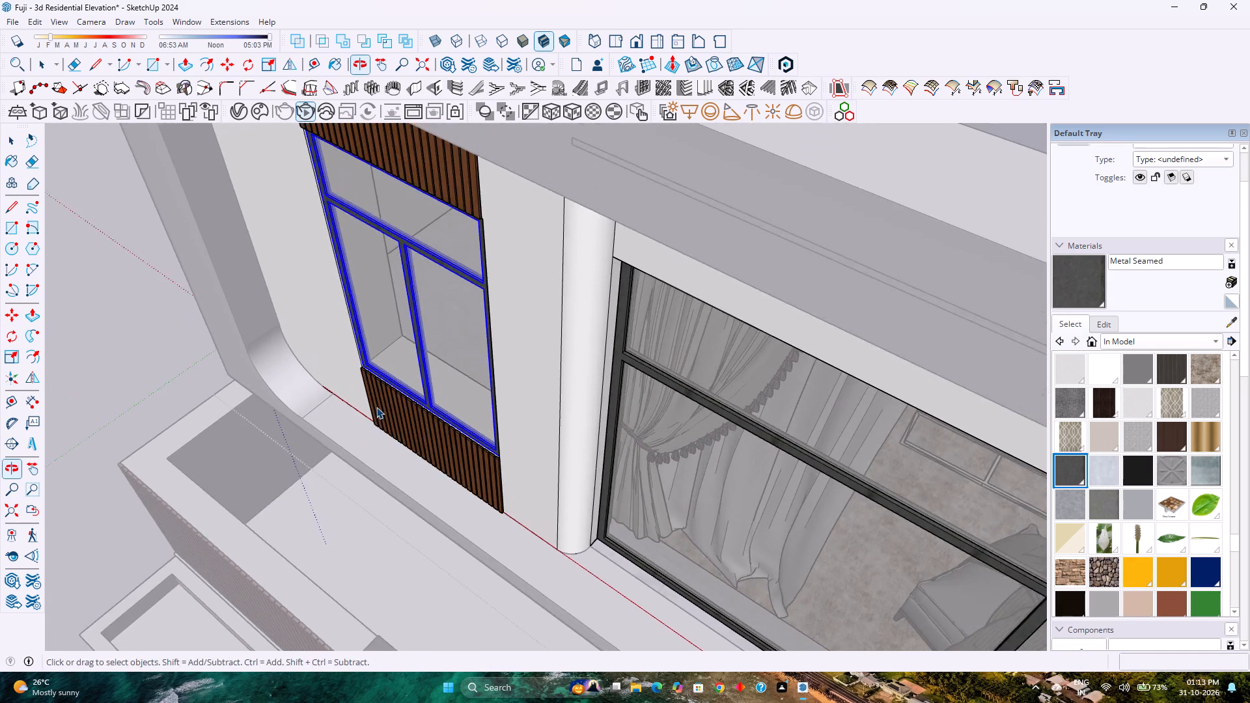
middle_click(376, 403)
middle_click(376, 400)
middle_click_drag(376, 400, 451, 335)
scroll(462, 329, "down", 11)
key("Escape")
scroll(462, 329, "down", 5)
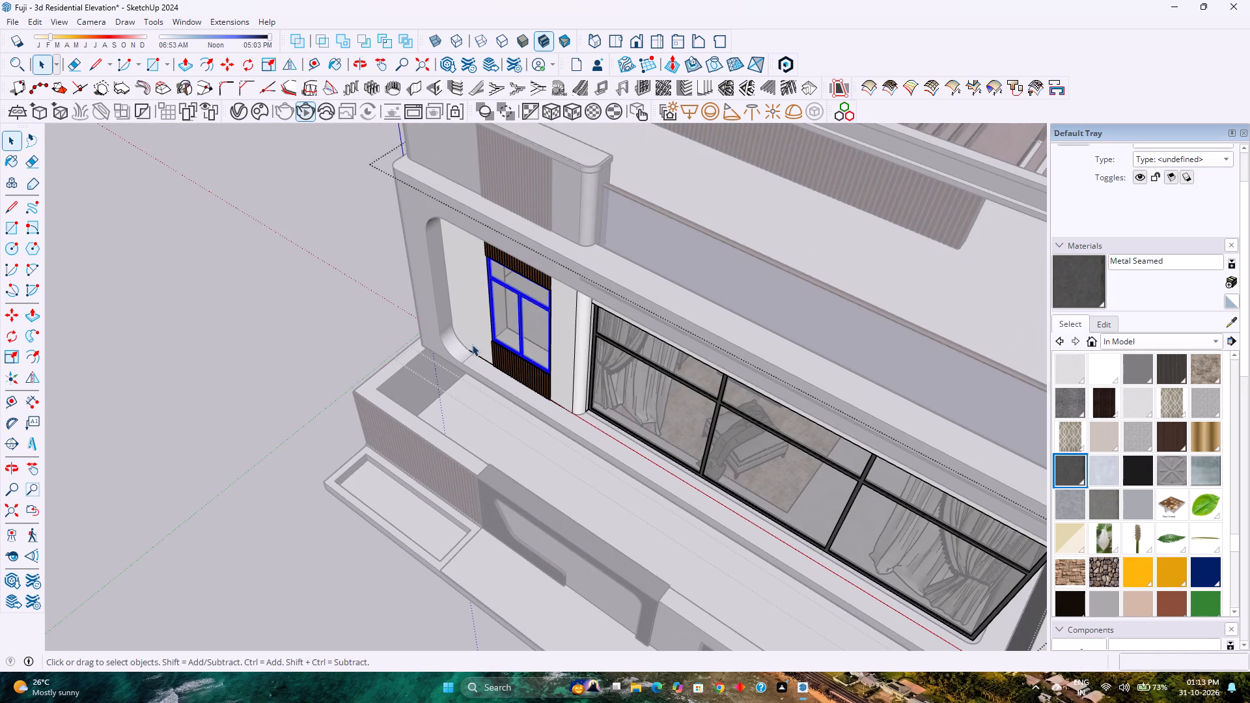
scroll(775, 428, "down", 4)
middle_click(760, 440)
middle_click(752, 429)
middle_click_drag(746, 406, 745, 366)
middle_click_drag(744, 362, 744, 325)
scroll(745, 327, "down", 4)
middle_click_drag(725, 454, 691, 334)
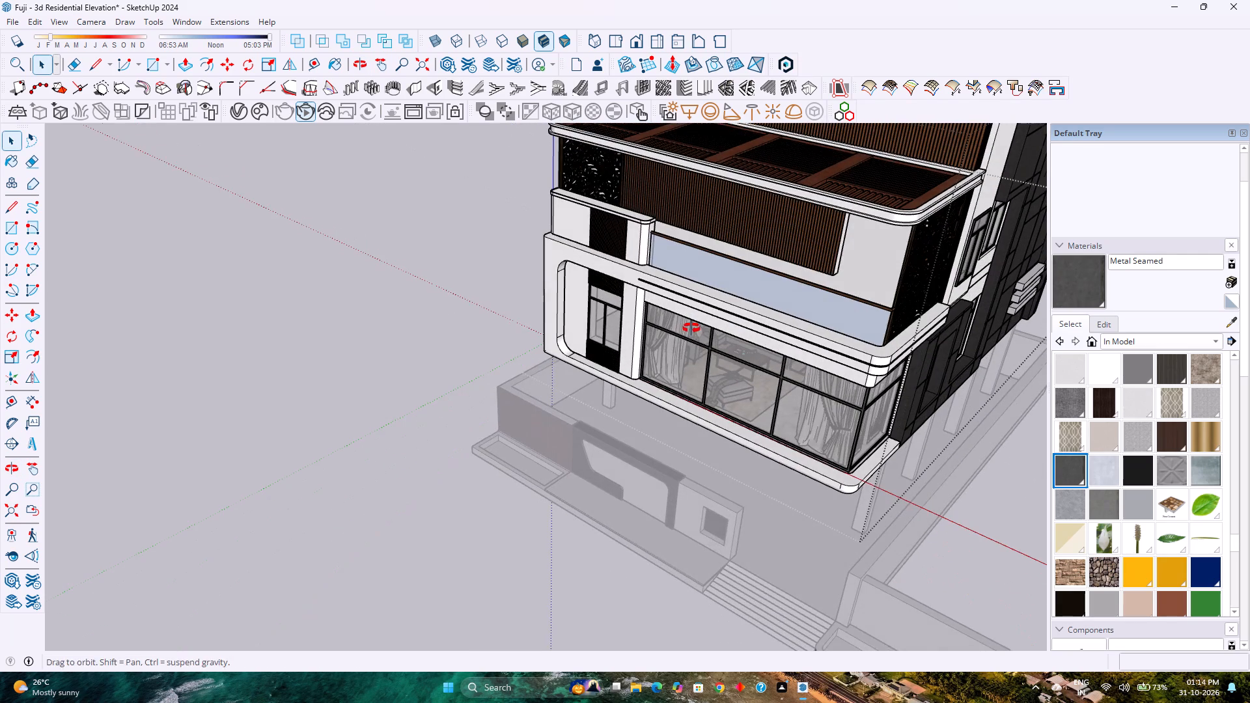
middle_click(691, 332)
scroll(691, 328, "down", 5)
middle_click_drag(689, 331, 535, 402, "shift")
middle_click_drag(536, 406, 601, 341)
key("Escape")
scroll(609, 354, "down", 7)
middle_click(602, 407)
middle_click_drag(600, 407, 604, 358)
scroll(607, 357, "up", 1)
scroll(608, 357, "down", 5)
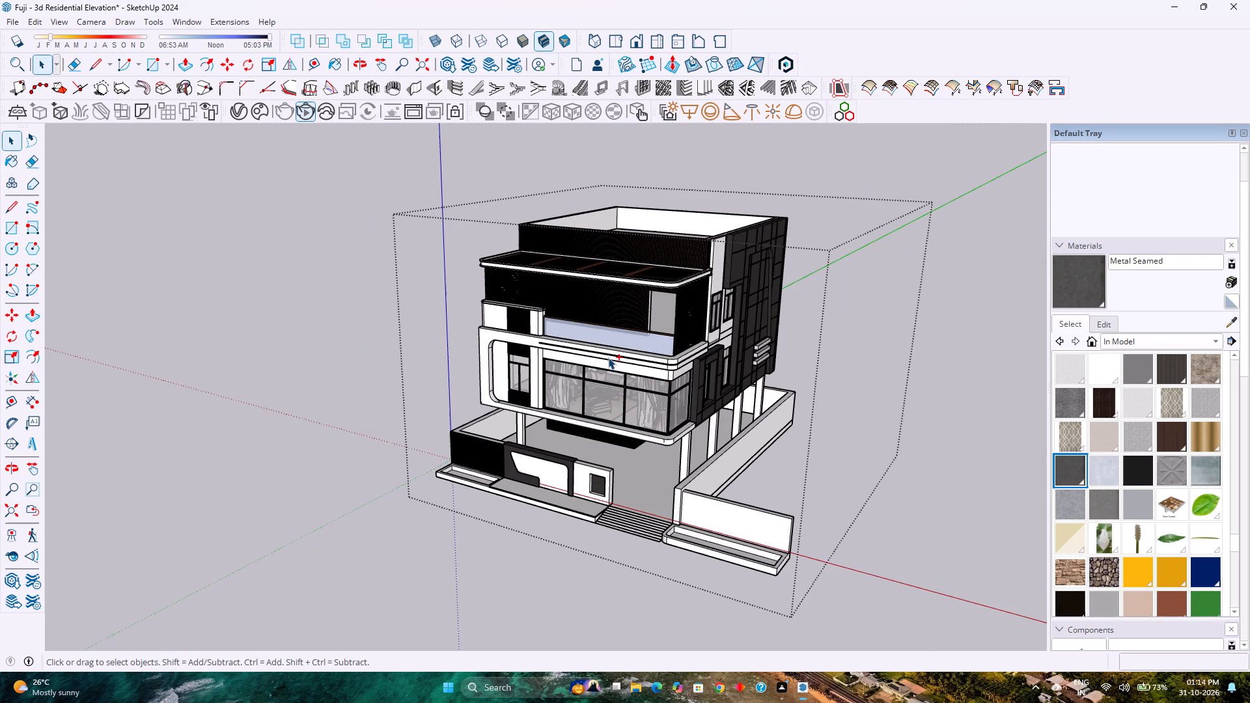
Save the model.
key("ctrl+s")
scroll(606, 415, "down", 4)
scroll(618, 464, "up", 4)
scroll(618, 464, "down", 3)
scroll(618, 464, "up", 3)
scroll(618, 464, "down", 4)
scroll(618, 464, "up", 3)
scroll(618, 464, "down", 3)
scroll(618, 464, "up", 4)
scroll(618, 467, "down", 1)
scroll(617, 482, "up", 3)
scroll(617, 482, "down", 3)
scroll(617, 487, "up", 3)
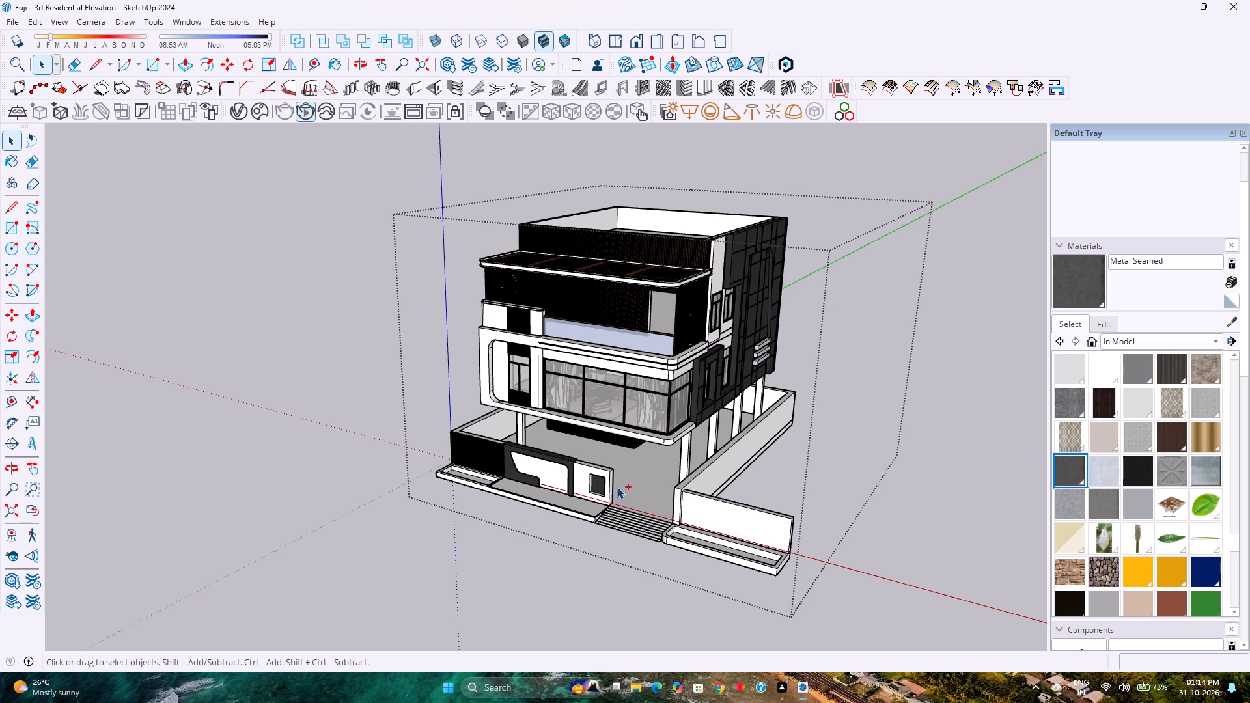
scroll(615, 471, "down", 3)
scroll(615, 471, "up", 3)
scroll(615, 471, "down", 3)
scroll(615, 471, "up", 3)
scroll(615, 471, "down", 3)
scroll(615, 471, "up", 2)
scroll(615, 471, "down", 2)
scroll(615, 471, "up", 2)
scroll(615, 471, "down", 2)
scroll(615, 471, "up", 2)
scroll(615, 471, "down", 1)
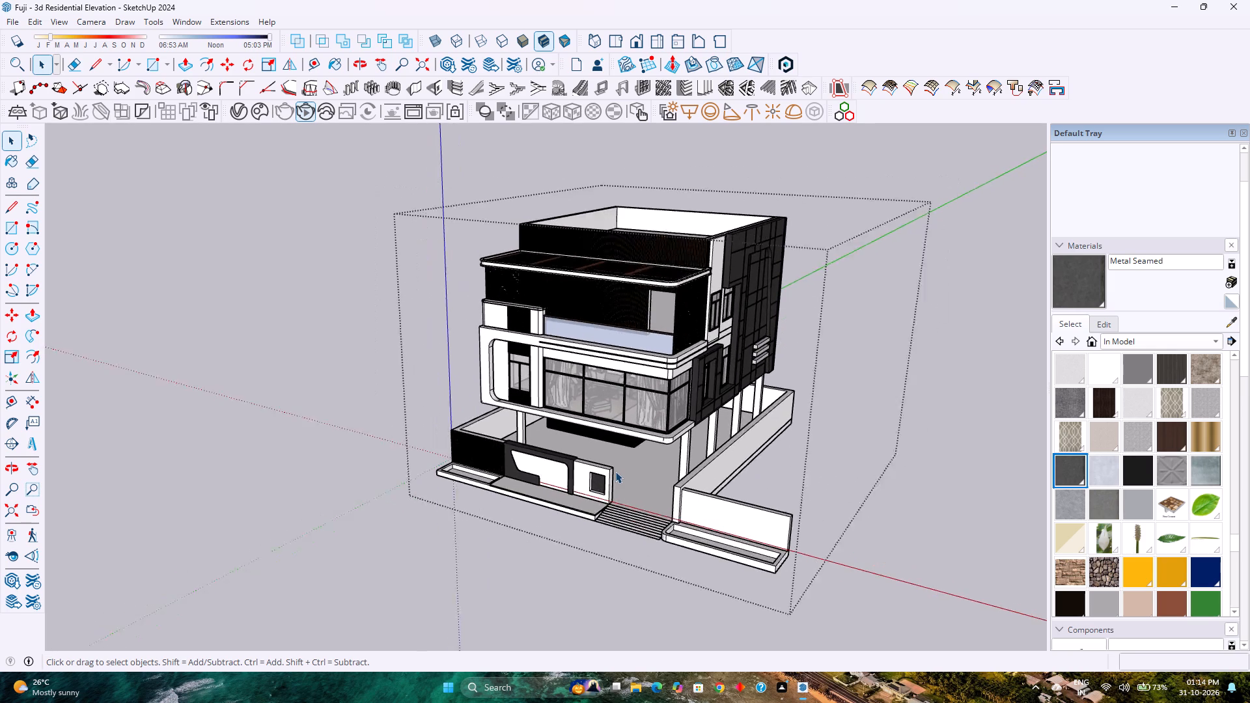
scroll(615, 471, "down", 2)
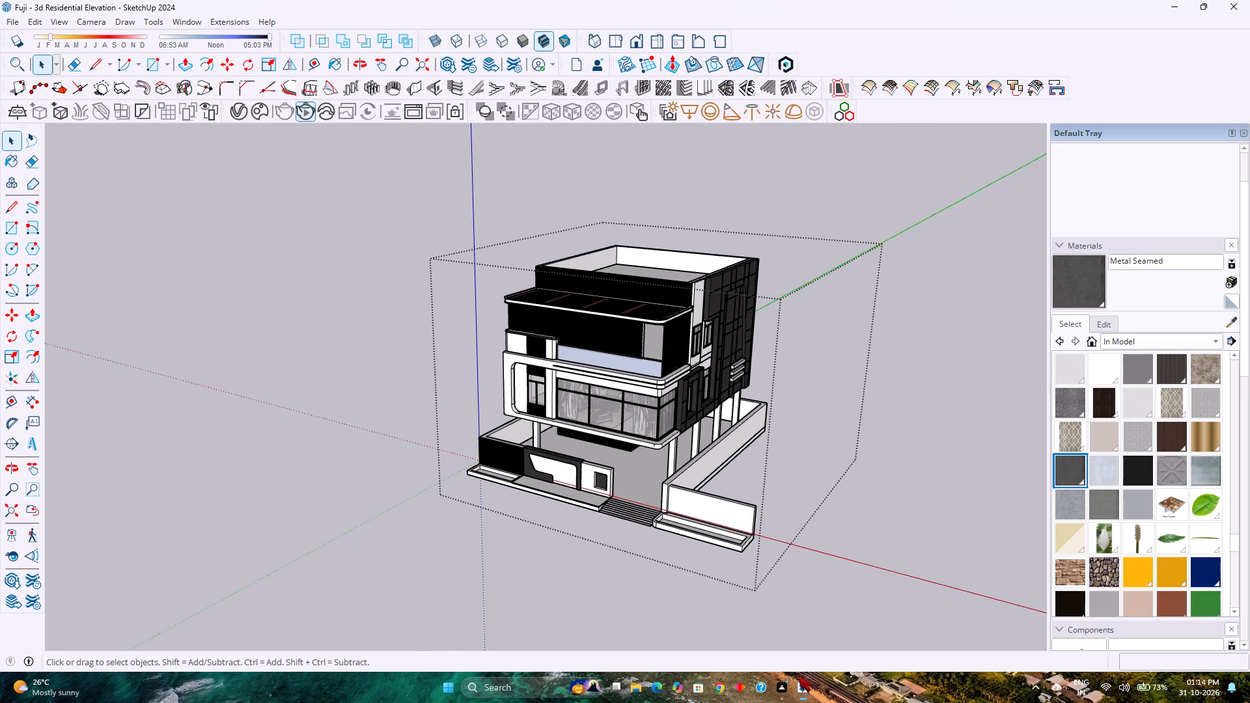
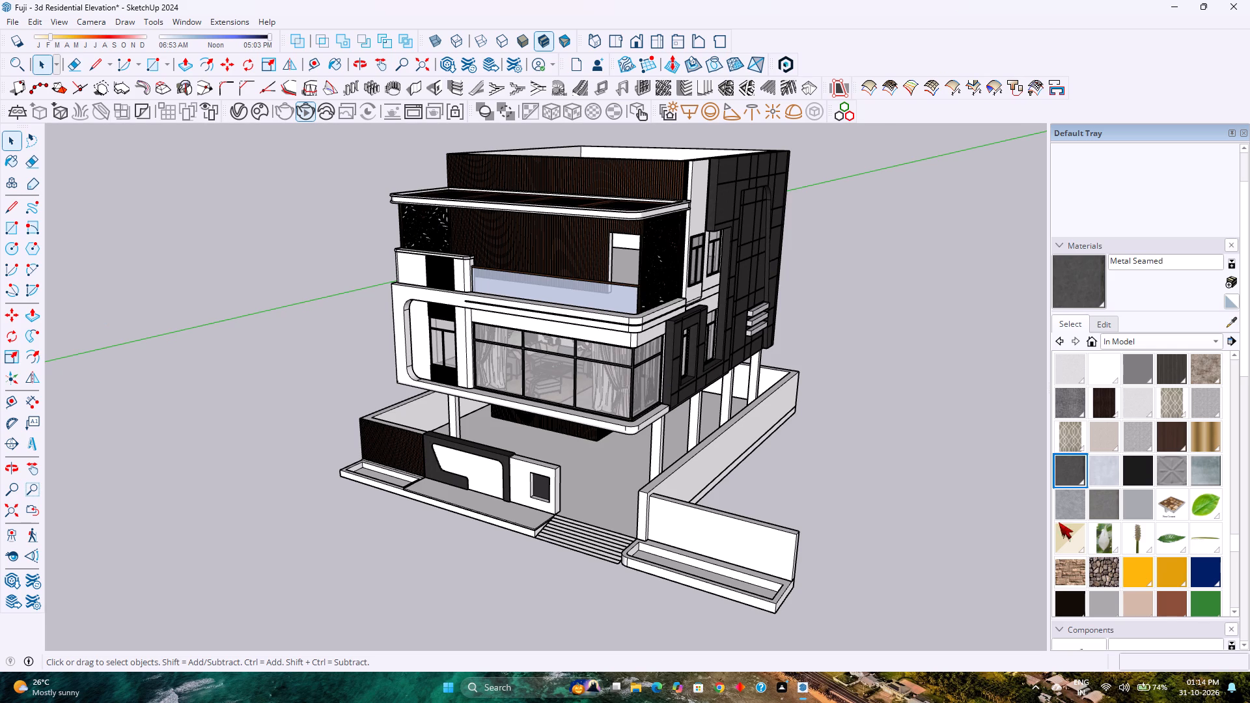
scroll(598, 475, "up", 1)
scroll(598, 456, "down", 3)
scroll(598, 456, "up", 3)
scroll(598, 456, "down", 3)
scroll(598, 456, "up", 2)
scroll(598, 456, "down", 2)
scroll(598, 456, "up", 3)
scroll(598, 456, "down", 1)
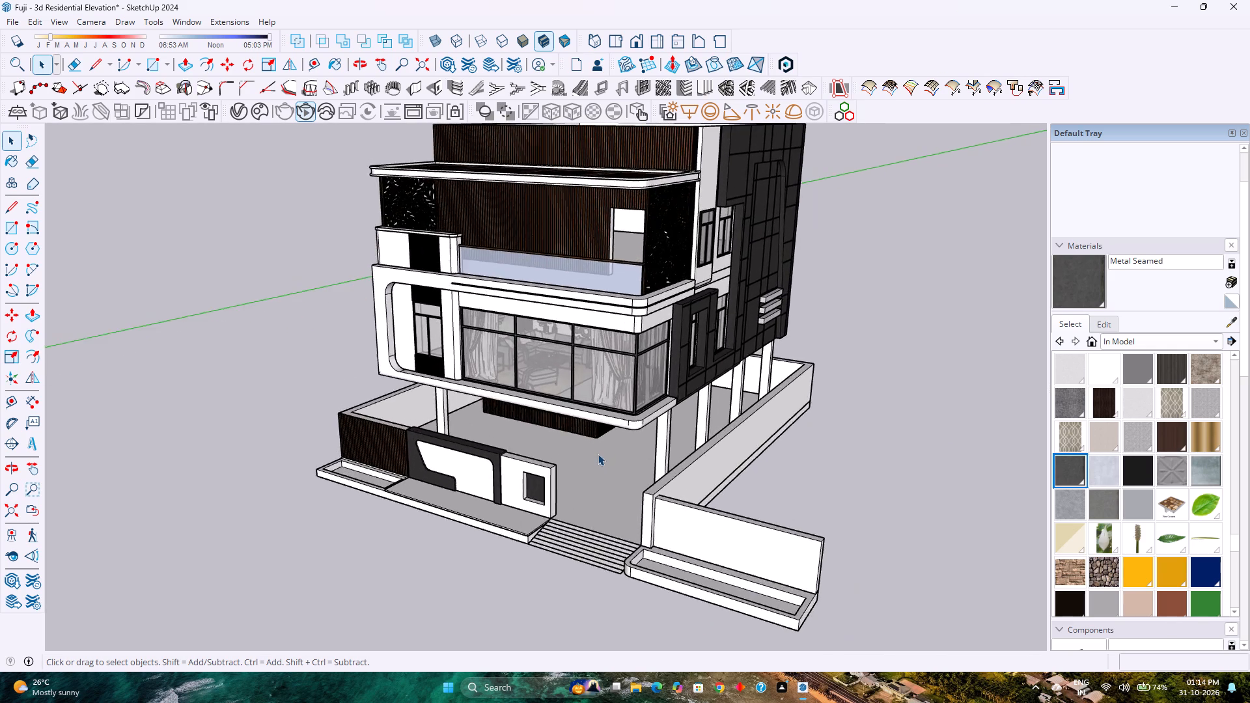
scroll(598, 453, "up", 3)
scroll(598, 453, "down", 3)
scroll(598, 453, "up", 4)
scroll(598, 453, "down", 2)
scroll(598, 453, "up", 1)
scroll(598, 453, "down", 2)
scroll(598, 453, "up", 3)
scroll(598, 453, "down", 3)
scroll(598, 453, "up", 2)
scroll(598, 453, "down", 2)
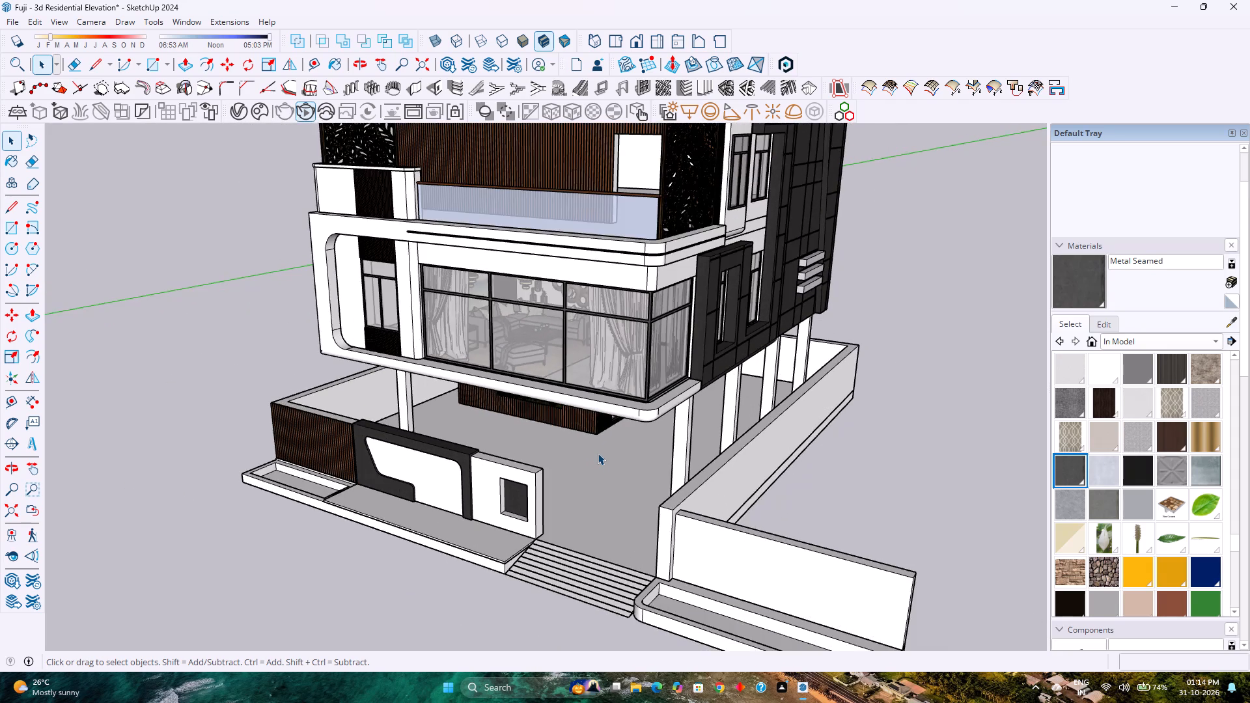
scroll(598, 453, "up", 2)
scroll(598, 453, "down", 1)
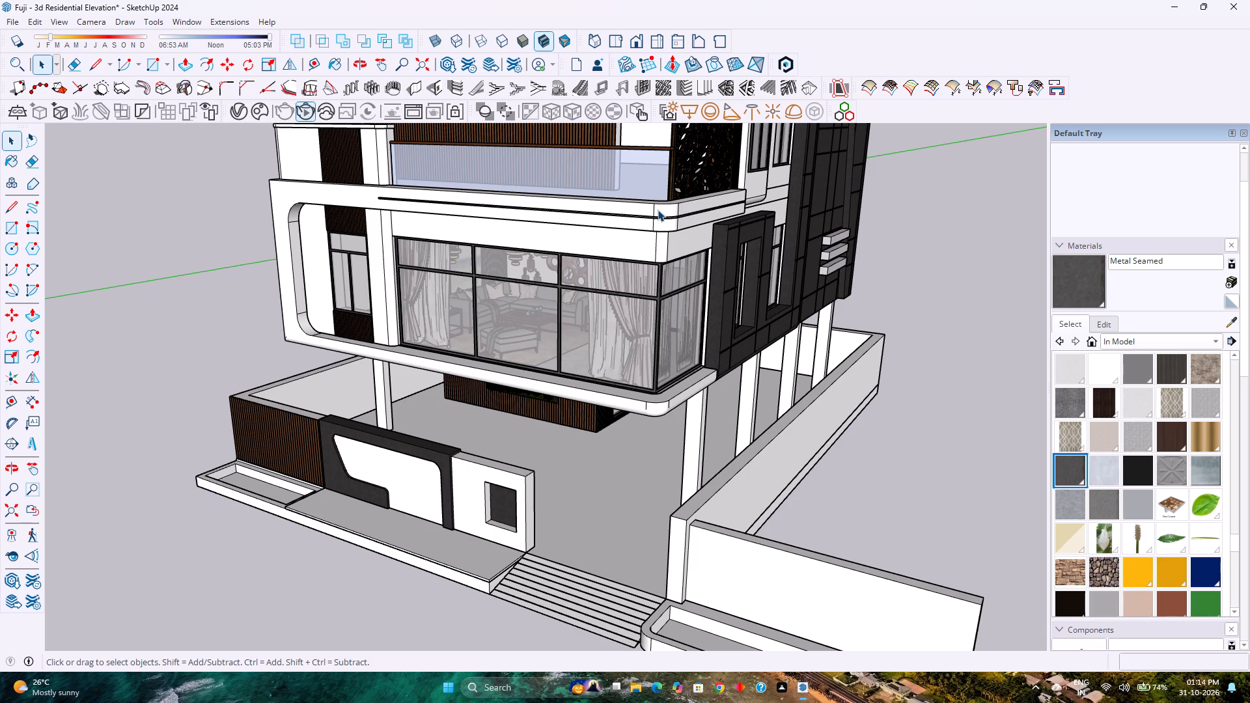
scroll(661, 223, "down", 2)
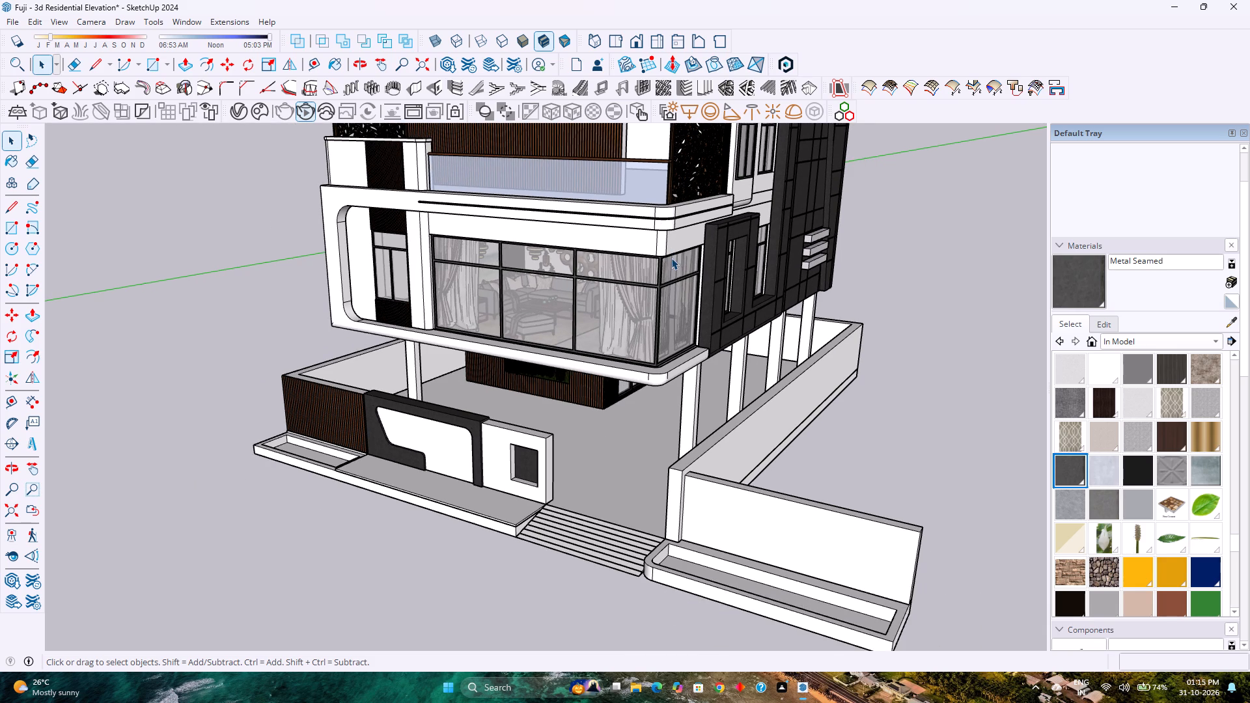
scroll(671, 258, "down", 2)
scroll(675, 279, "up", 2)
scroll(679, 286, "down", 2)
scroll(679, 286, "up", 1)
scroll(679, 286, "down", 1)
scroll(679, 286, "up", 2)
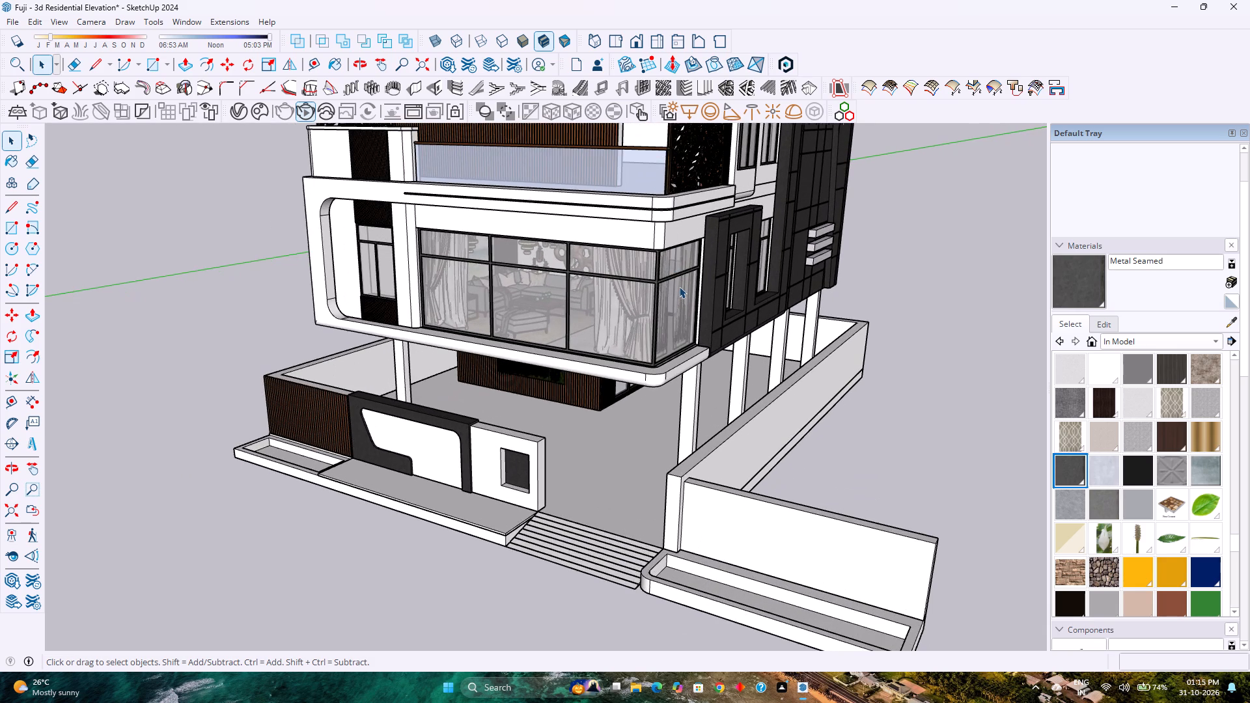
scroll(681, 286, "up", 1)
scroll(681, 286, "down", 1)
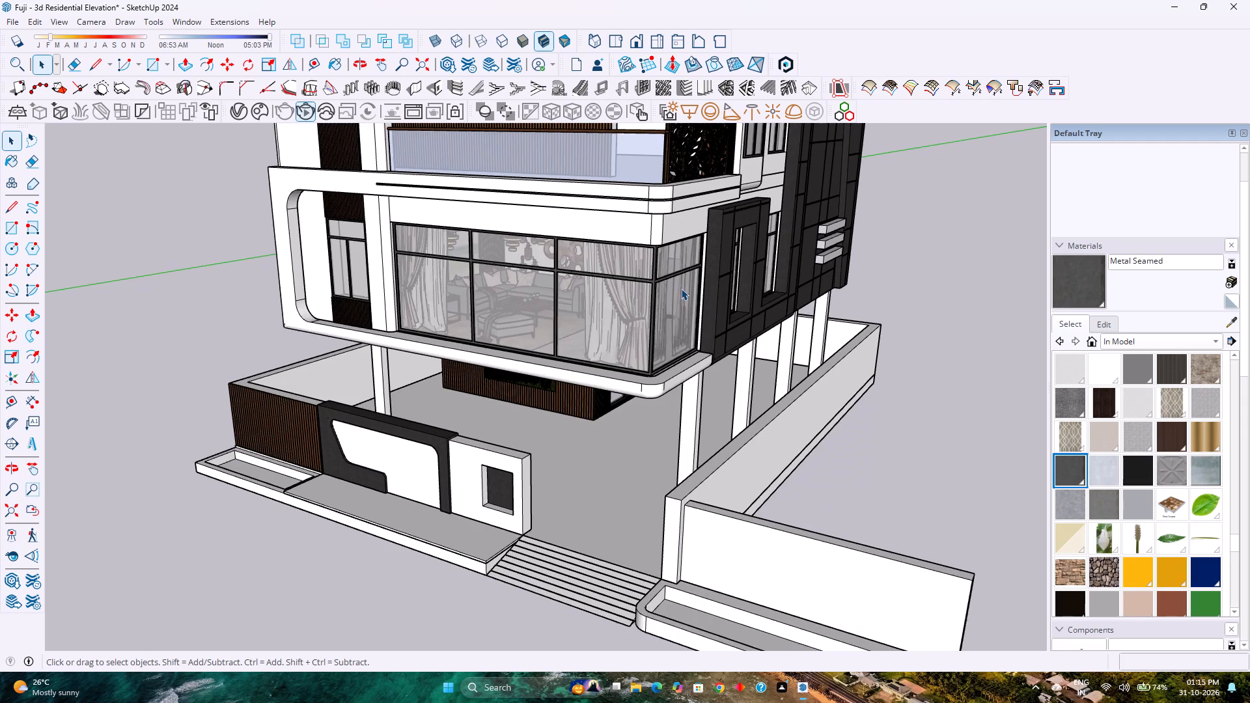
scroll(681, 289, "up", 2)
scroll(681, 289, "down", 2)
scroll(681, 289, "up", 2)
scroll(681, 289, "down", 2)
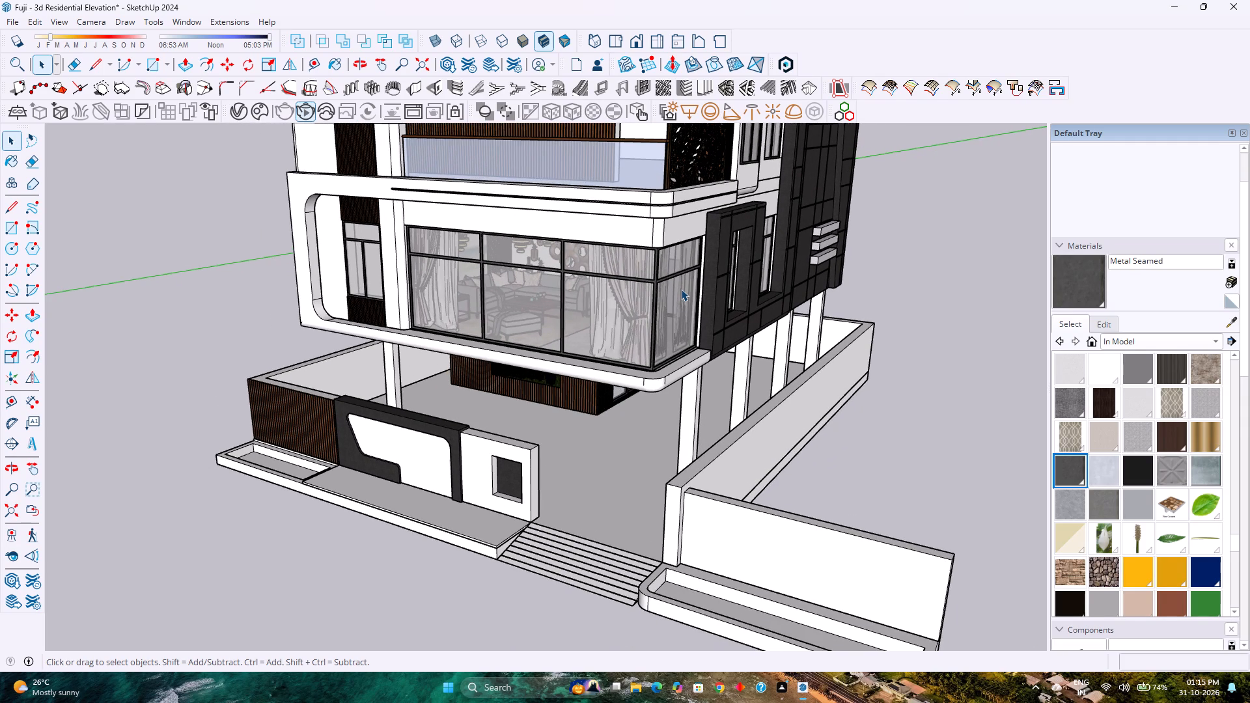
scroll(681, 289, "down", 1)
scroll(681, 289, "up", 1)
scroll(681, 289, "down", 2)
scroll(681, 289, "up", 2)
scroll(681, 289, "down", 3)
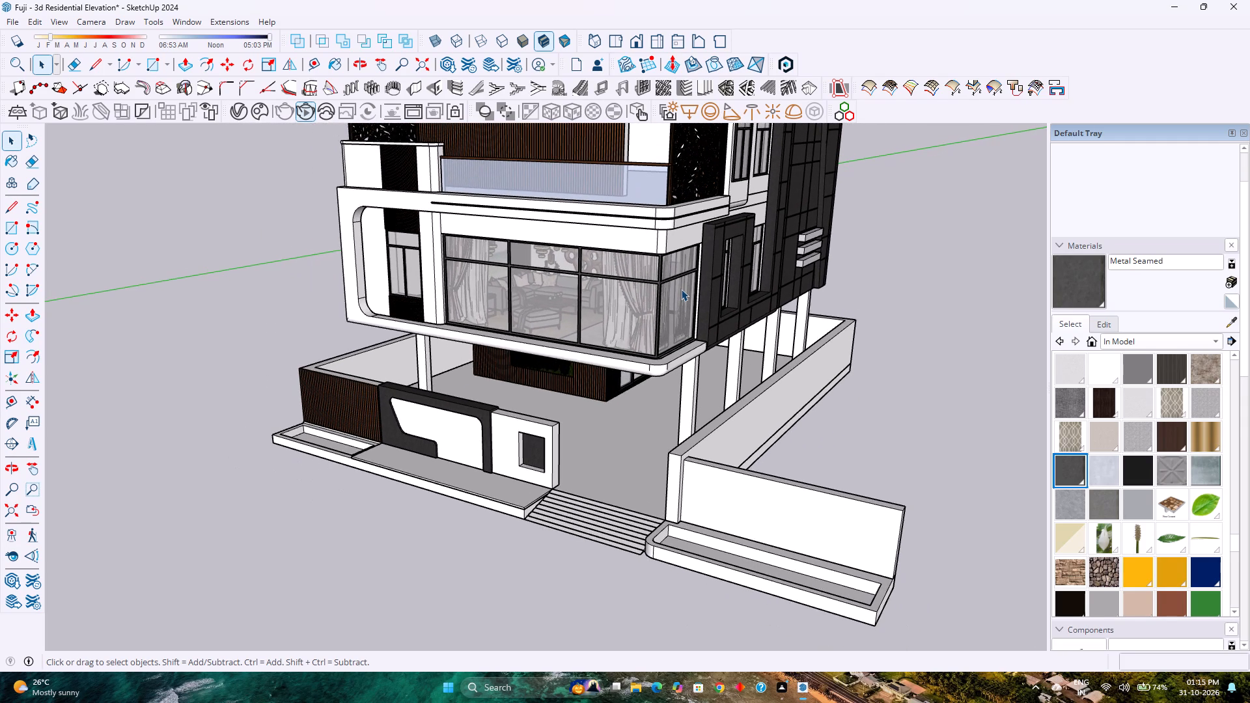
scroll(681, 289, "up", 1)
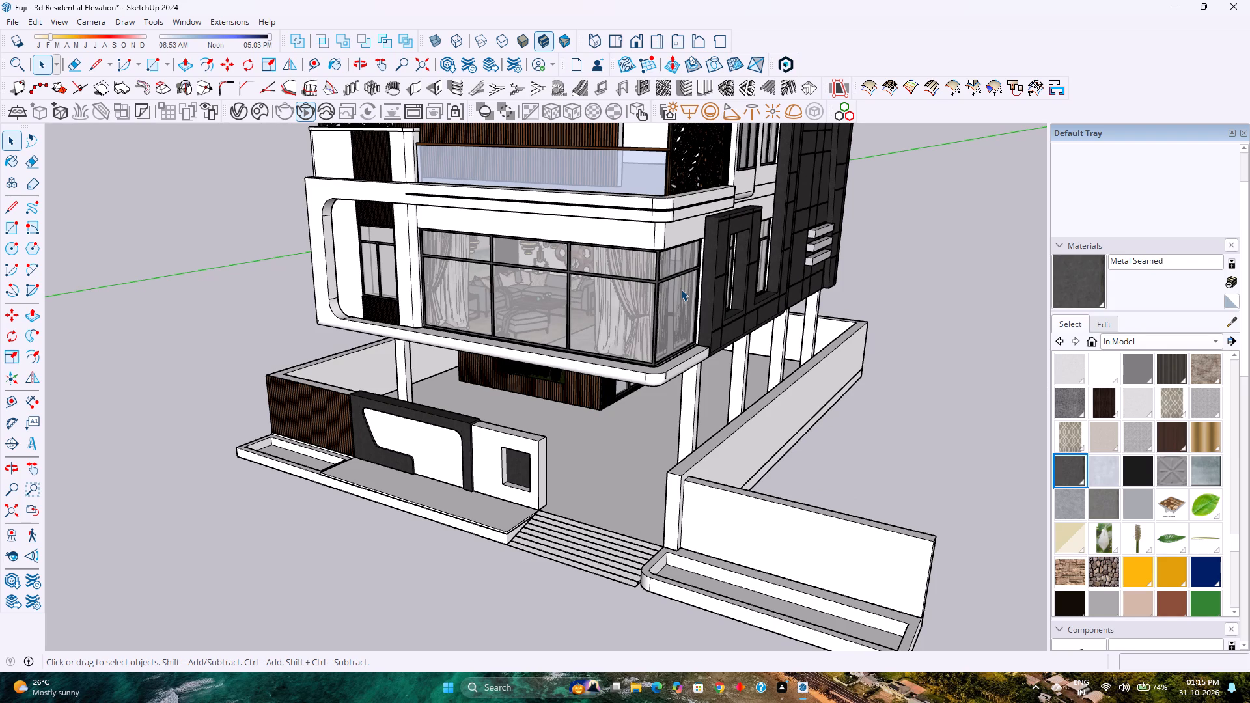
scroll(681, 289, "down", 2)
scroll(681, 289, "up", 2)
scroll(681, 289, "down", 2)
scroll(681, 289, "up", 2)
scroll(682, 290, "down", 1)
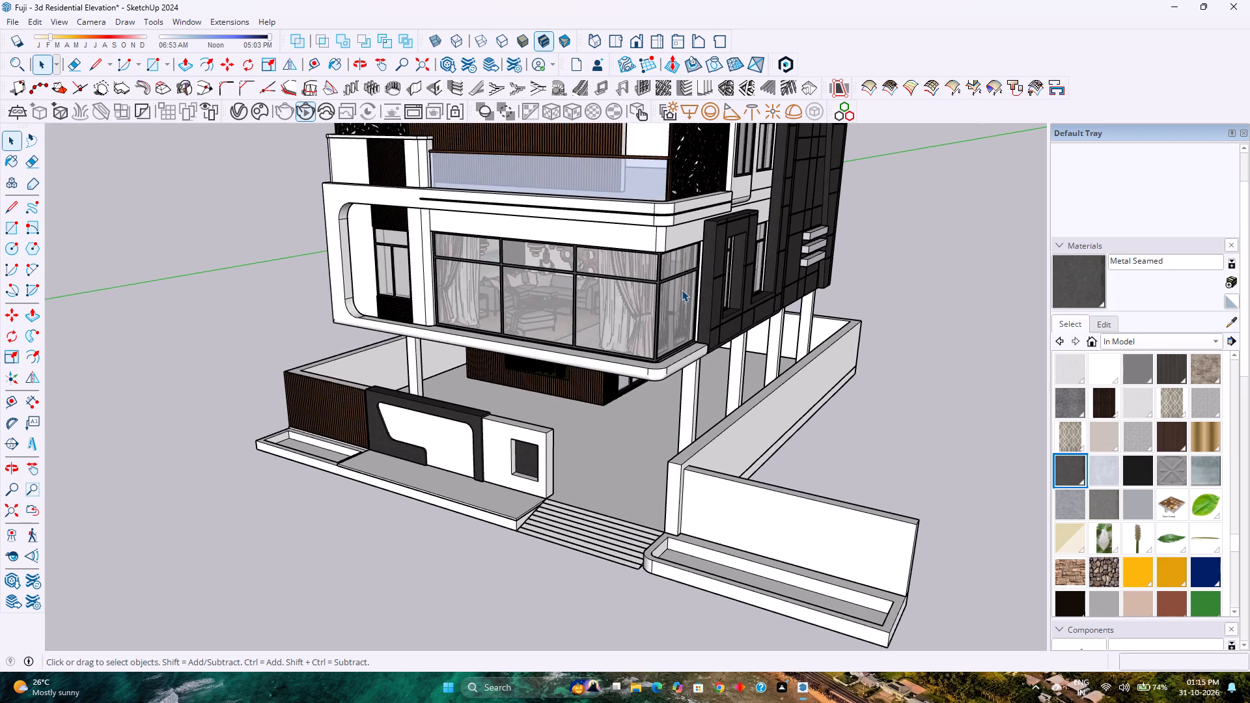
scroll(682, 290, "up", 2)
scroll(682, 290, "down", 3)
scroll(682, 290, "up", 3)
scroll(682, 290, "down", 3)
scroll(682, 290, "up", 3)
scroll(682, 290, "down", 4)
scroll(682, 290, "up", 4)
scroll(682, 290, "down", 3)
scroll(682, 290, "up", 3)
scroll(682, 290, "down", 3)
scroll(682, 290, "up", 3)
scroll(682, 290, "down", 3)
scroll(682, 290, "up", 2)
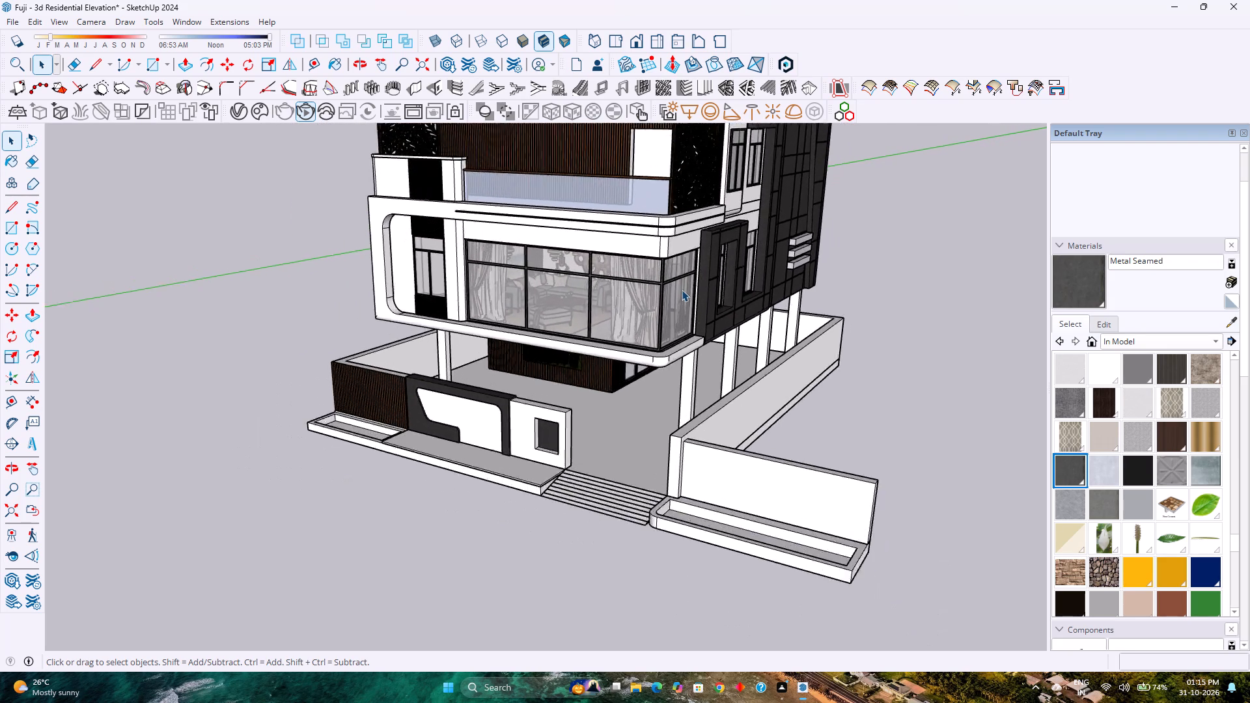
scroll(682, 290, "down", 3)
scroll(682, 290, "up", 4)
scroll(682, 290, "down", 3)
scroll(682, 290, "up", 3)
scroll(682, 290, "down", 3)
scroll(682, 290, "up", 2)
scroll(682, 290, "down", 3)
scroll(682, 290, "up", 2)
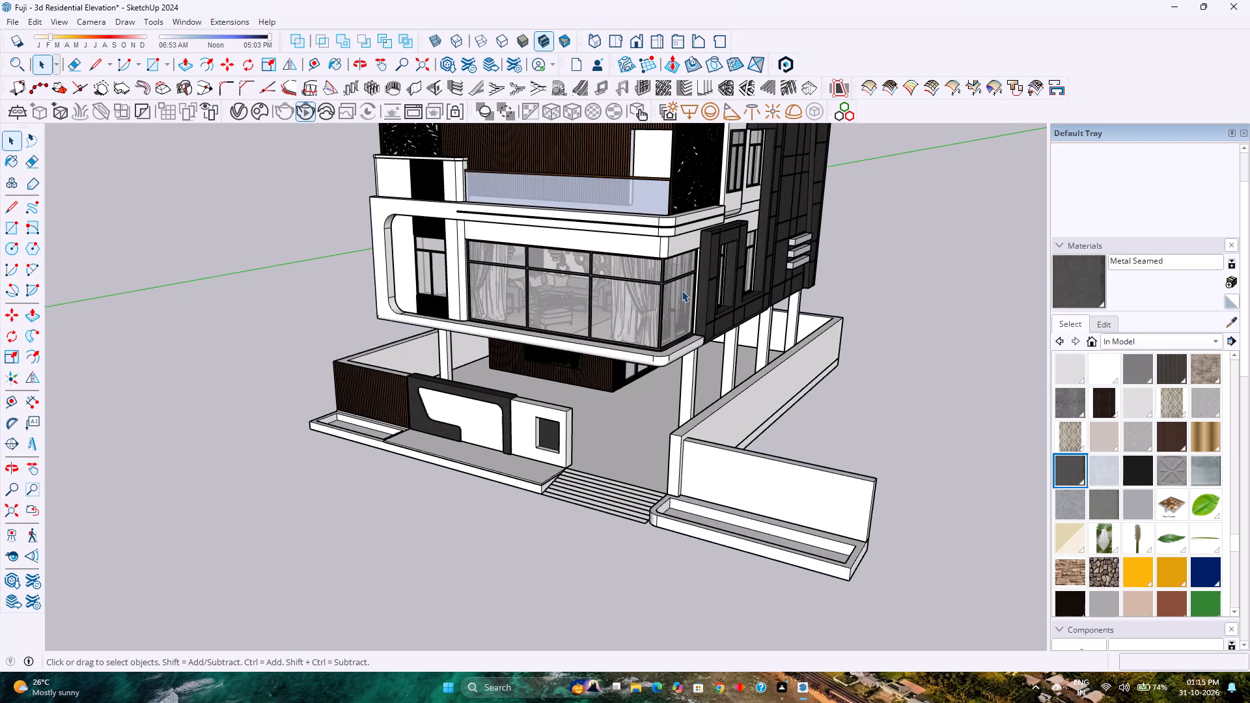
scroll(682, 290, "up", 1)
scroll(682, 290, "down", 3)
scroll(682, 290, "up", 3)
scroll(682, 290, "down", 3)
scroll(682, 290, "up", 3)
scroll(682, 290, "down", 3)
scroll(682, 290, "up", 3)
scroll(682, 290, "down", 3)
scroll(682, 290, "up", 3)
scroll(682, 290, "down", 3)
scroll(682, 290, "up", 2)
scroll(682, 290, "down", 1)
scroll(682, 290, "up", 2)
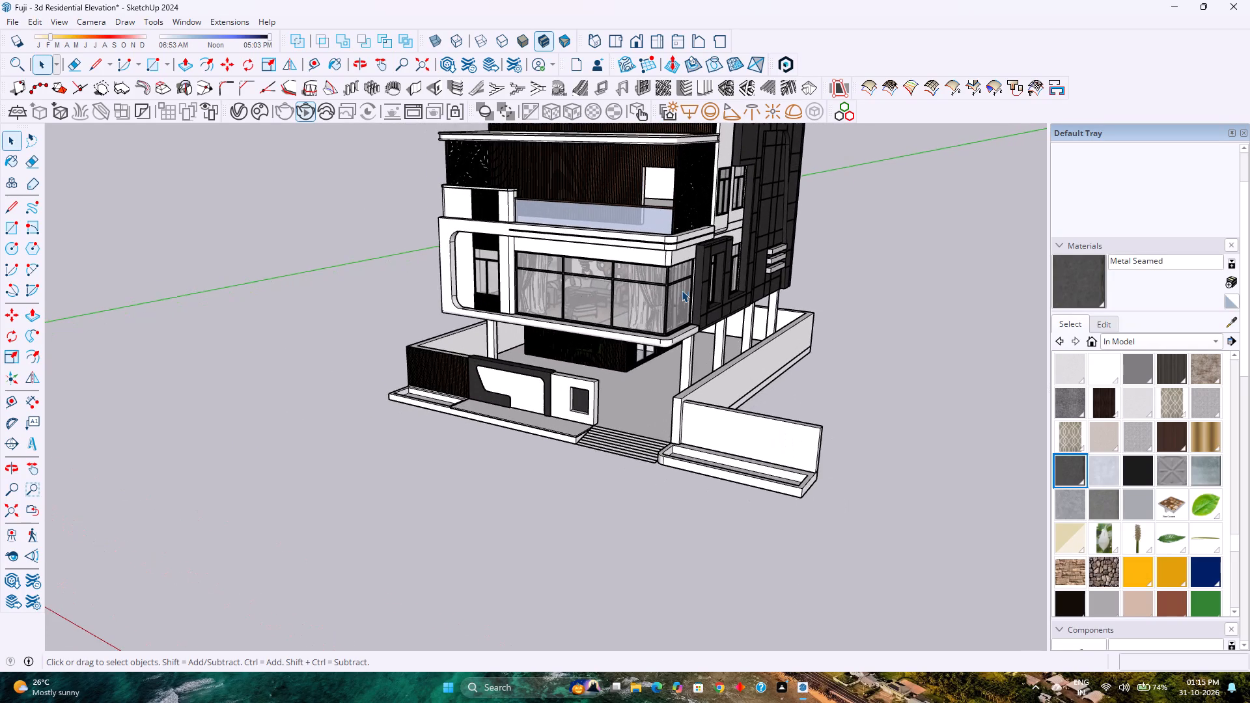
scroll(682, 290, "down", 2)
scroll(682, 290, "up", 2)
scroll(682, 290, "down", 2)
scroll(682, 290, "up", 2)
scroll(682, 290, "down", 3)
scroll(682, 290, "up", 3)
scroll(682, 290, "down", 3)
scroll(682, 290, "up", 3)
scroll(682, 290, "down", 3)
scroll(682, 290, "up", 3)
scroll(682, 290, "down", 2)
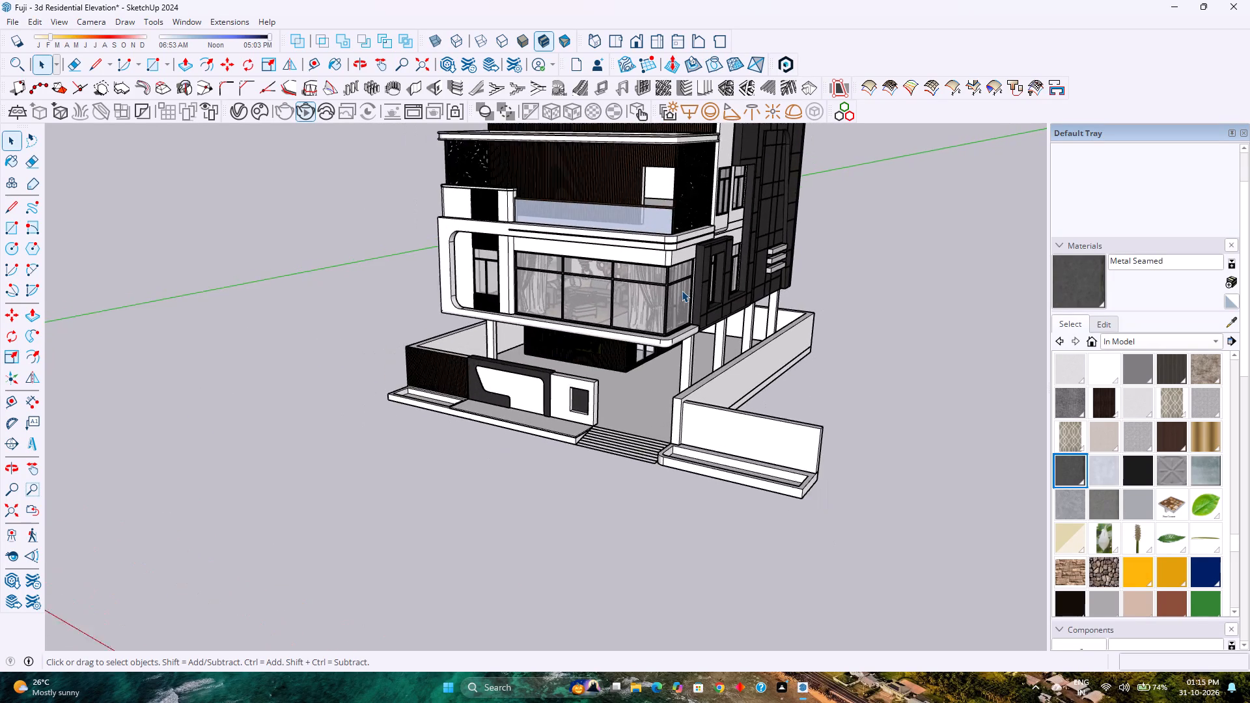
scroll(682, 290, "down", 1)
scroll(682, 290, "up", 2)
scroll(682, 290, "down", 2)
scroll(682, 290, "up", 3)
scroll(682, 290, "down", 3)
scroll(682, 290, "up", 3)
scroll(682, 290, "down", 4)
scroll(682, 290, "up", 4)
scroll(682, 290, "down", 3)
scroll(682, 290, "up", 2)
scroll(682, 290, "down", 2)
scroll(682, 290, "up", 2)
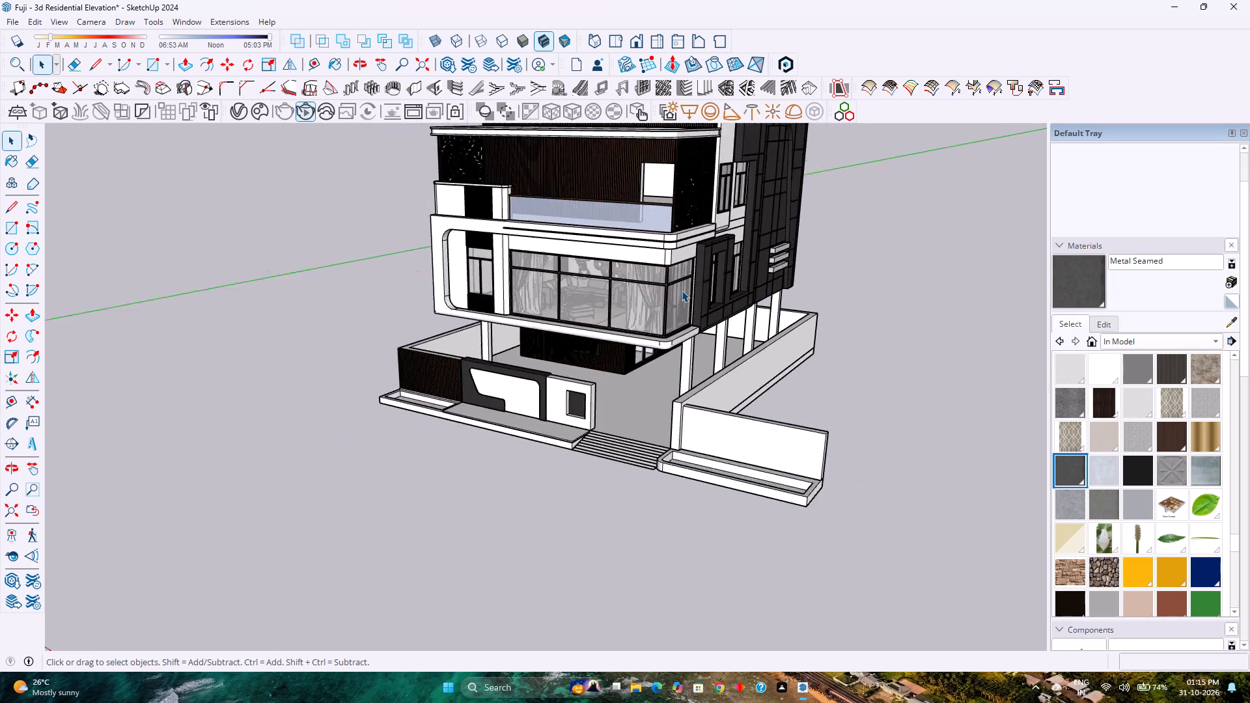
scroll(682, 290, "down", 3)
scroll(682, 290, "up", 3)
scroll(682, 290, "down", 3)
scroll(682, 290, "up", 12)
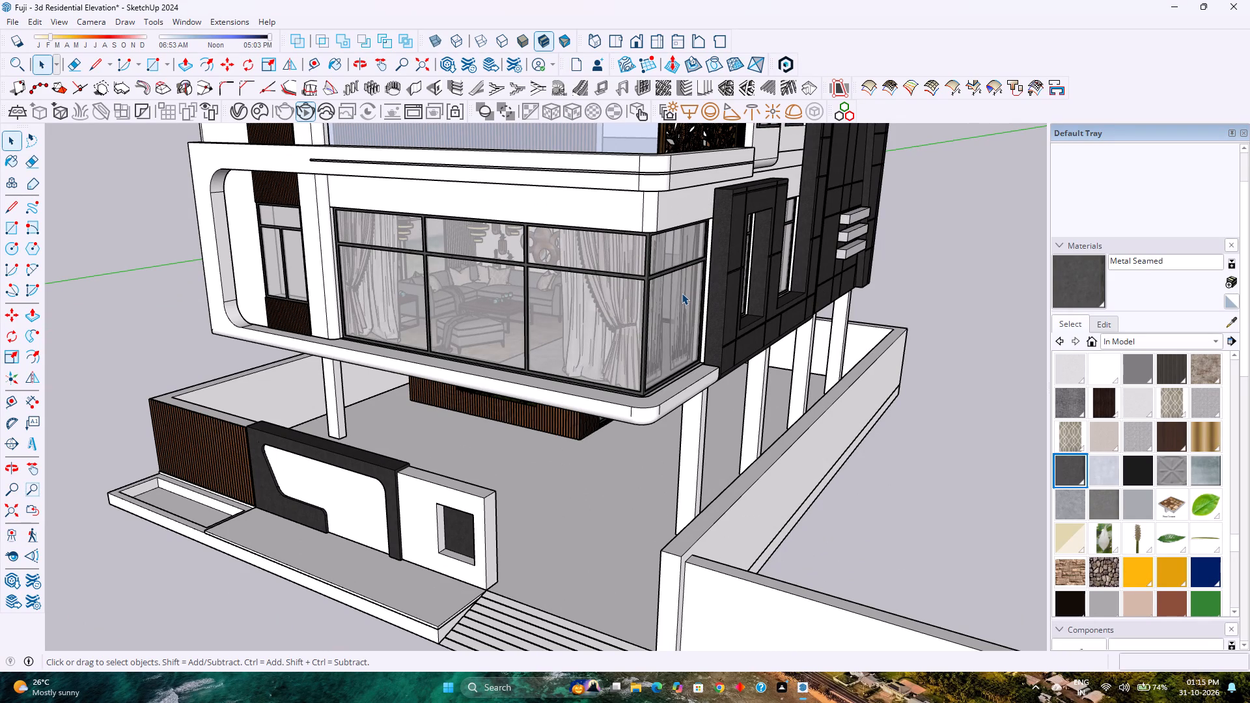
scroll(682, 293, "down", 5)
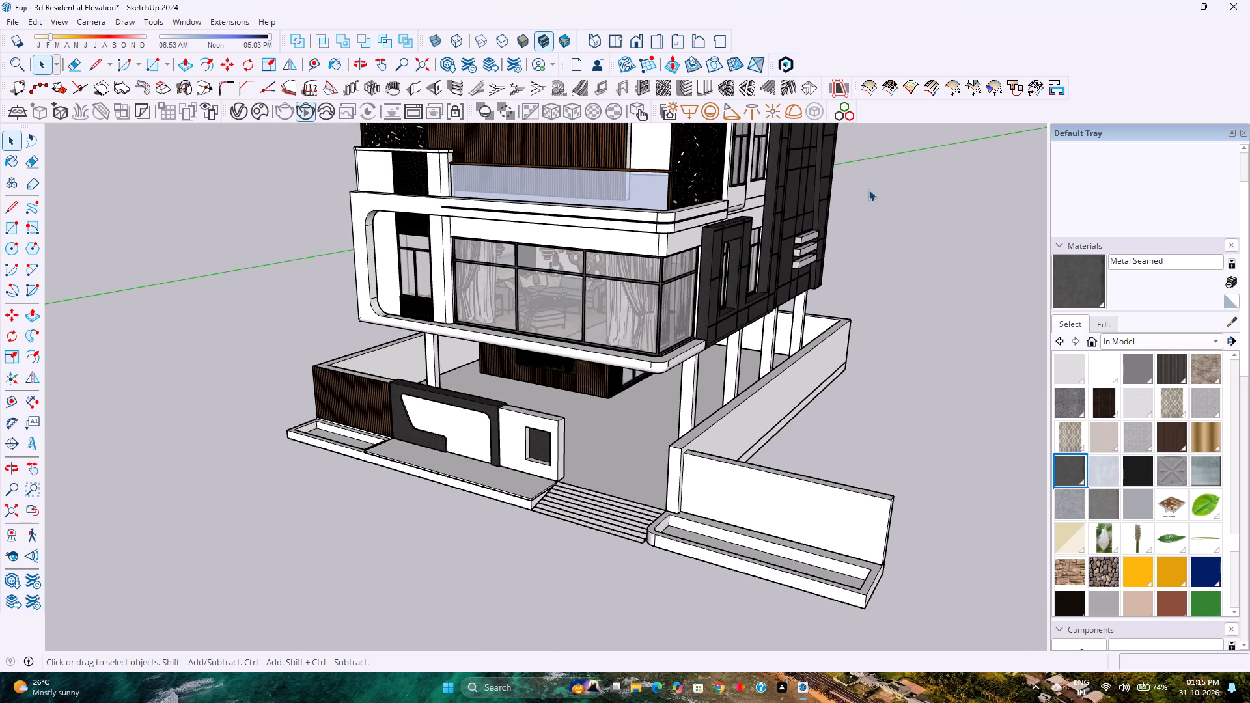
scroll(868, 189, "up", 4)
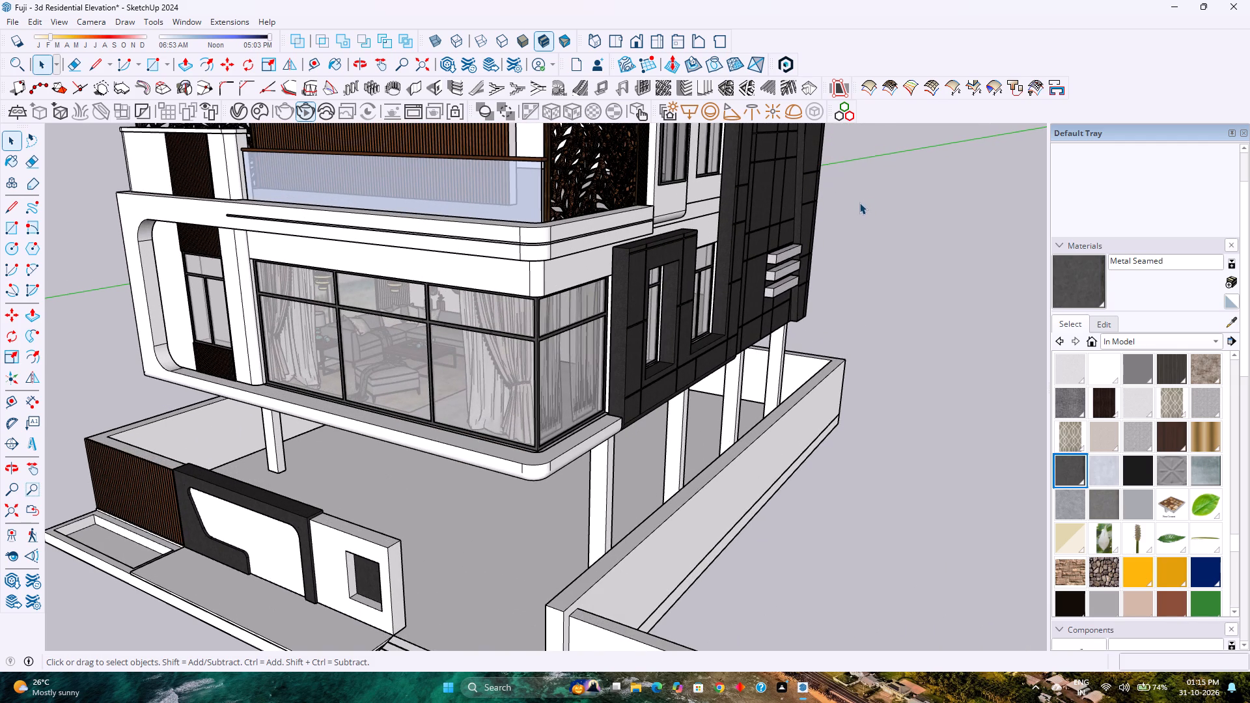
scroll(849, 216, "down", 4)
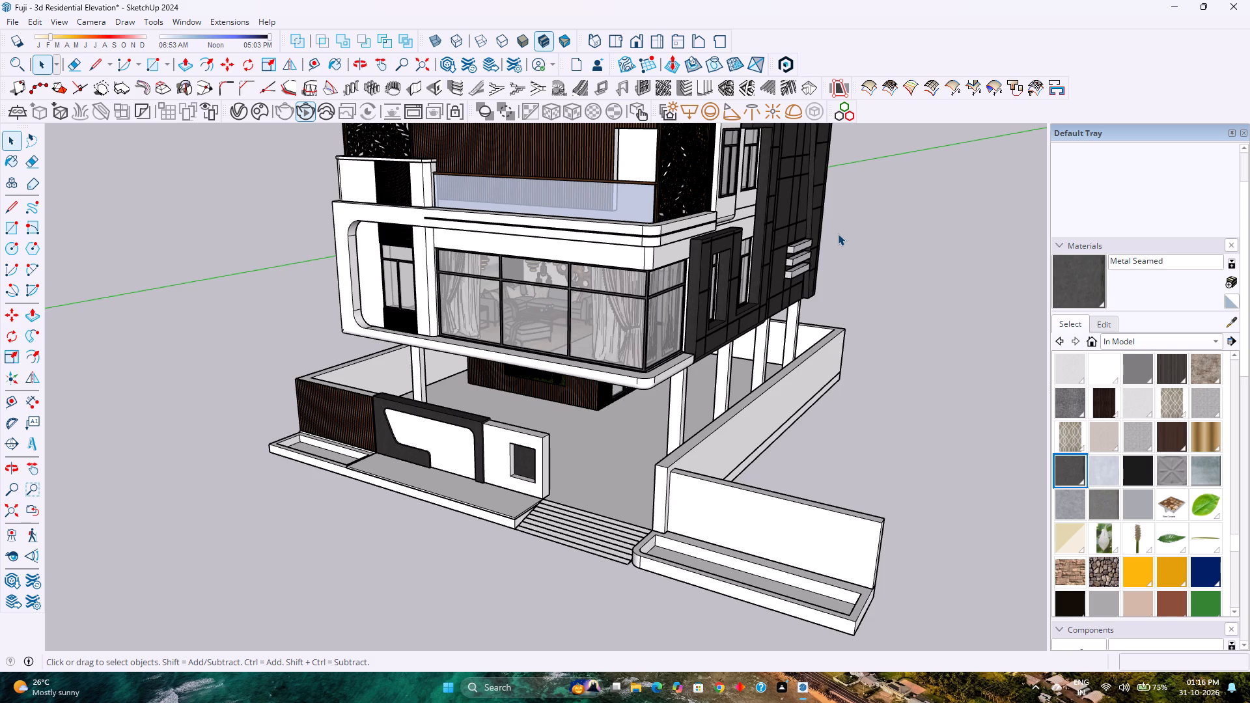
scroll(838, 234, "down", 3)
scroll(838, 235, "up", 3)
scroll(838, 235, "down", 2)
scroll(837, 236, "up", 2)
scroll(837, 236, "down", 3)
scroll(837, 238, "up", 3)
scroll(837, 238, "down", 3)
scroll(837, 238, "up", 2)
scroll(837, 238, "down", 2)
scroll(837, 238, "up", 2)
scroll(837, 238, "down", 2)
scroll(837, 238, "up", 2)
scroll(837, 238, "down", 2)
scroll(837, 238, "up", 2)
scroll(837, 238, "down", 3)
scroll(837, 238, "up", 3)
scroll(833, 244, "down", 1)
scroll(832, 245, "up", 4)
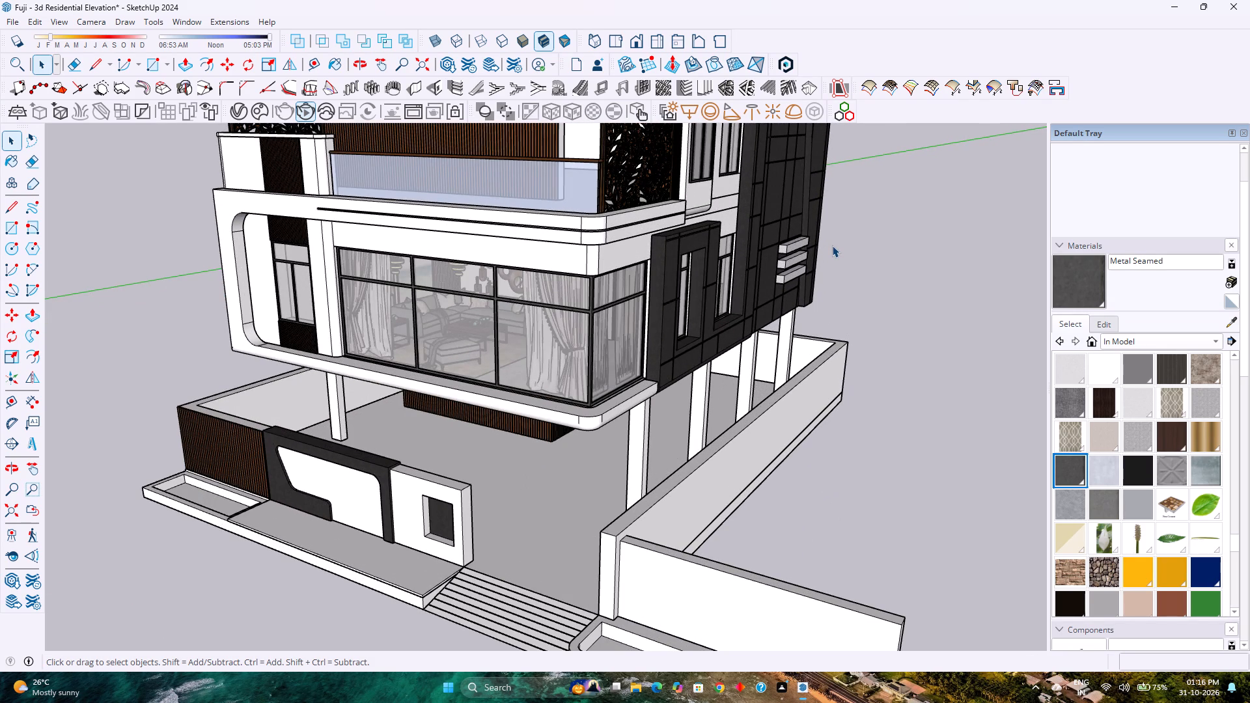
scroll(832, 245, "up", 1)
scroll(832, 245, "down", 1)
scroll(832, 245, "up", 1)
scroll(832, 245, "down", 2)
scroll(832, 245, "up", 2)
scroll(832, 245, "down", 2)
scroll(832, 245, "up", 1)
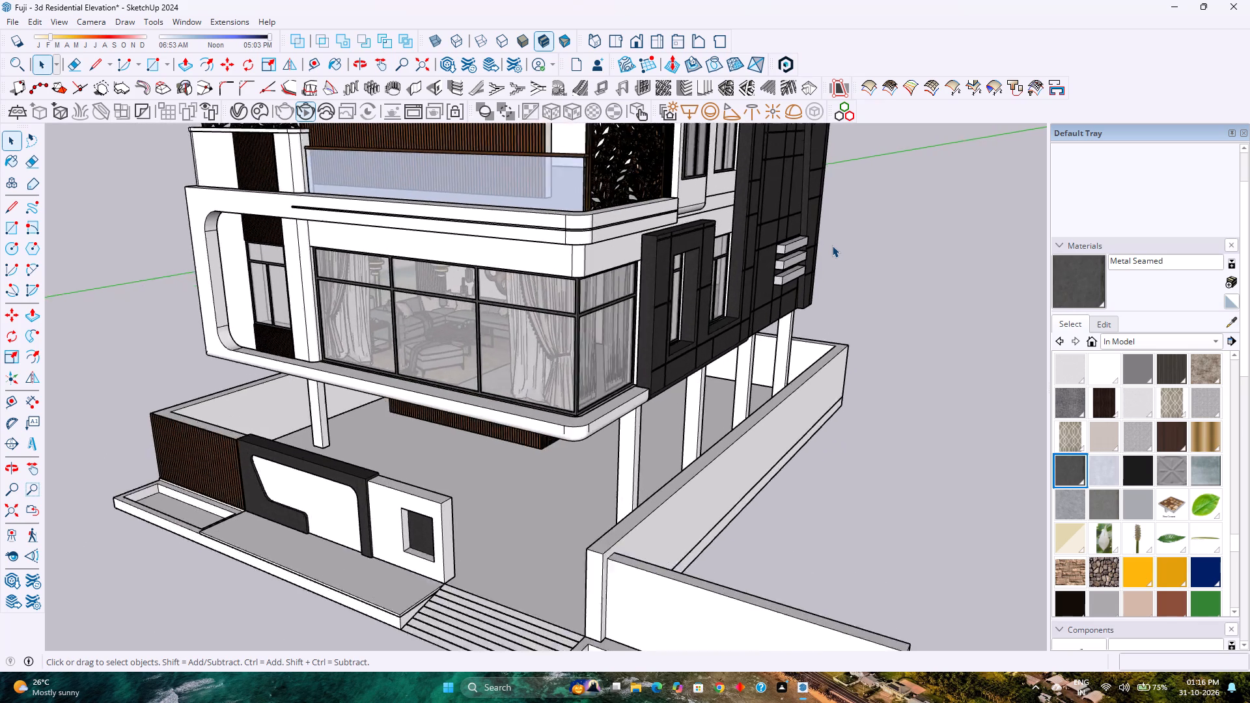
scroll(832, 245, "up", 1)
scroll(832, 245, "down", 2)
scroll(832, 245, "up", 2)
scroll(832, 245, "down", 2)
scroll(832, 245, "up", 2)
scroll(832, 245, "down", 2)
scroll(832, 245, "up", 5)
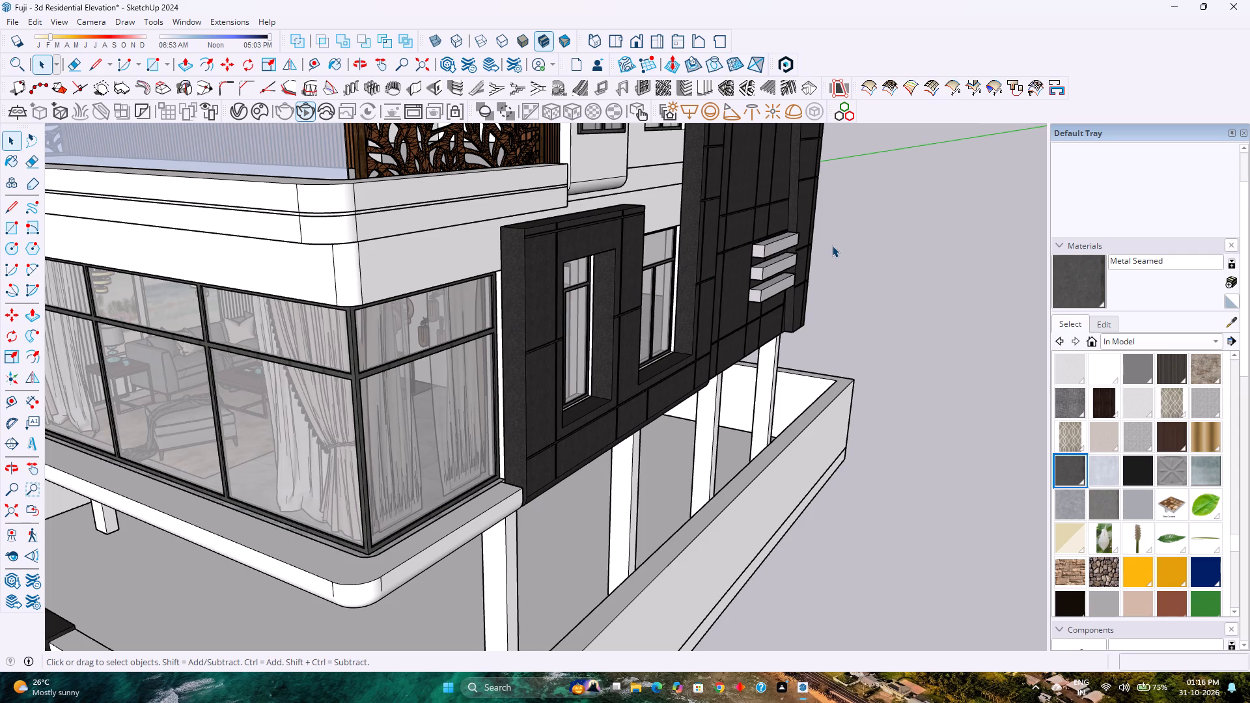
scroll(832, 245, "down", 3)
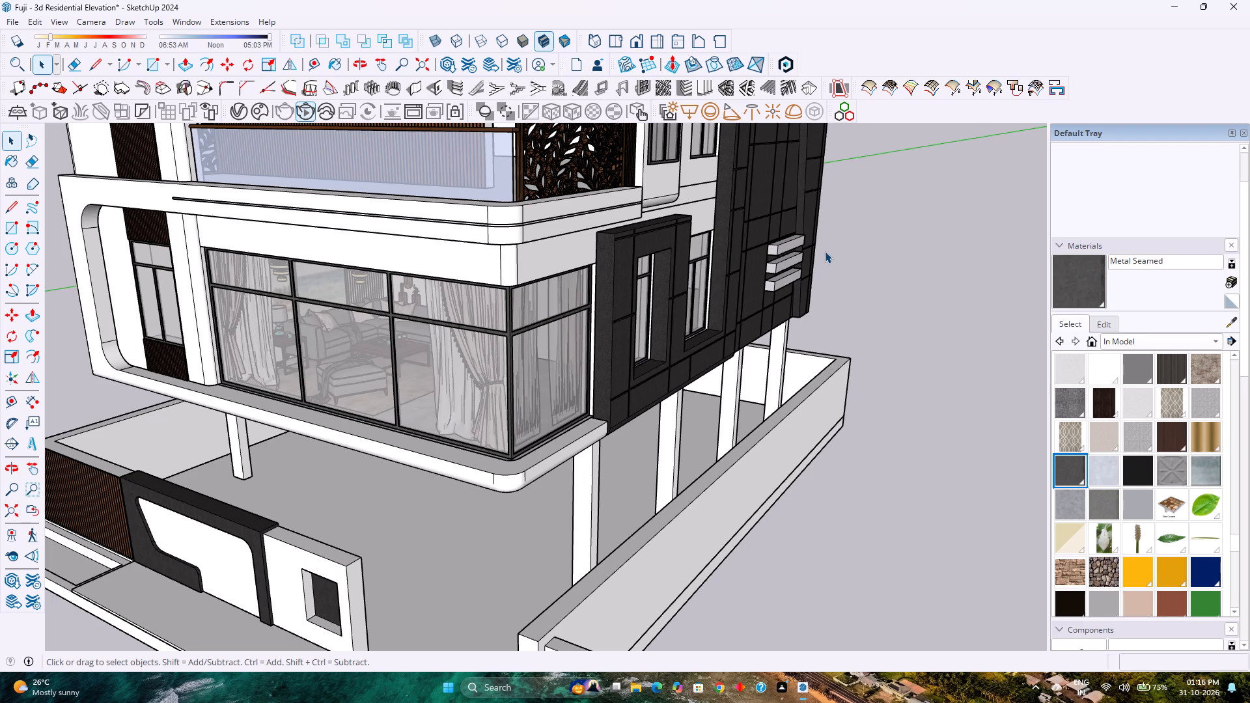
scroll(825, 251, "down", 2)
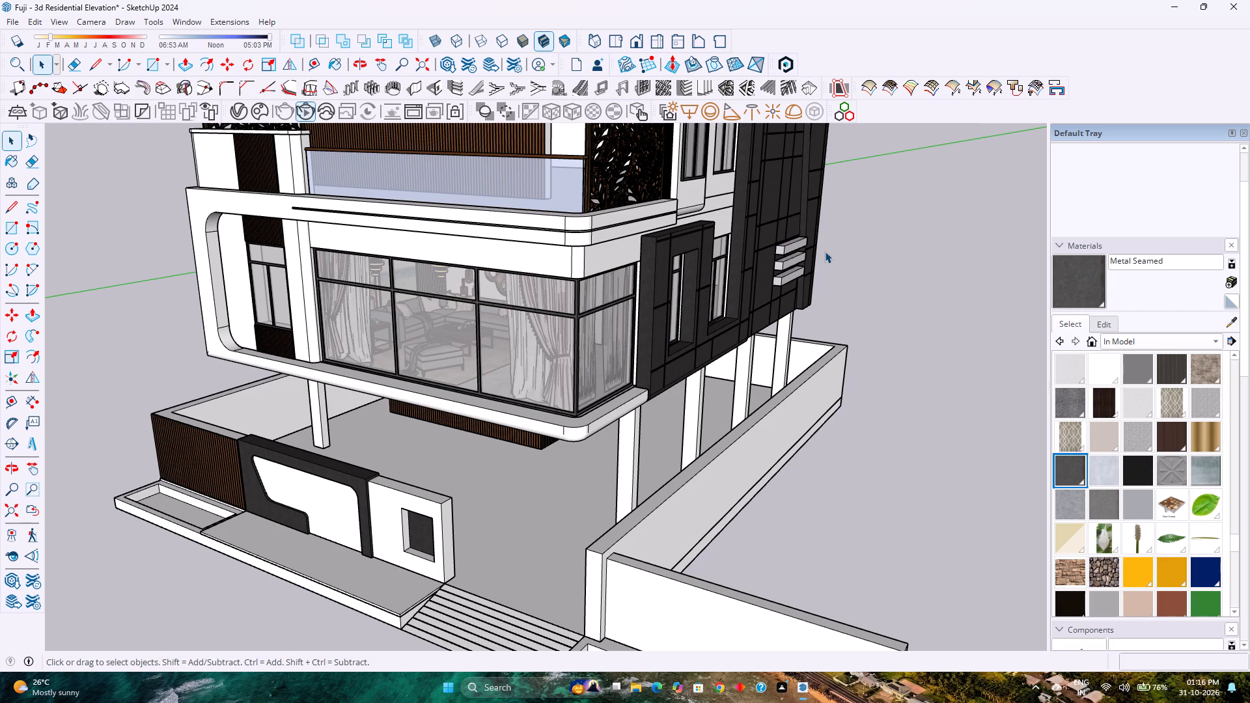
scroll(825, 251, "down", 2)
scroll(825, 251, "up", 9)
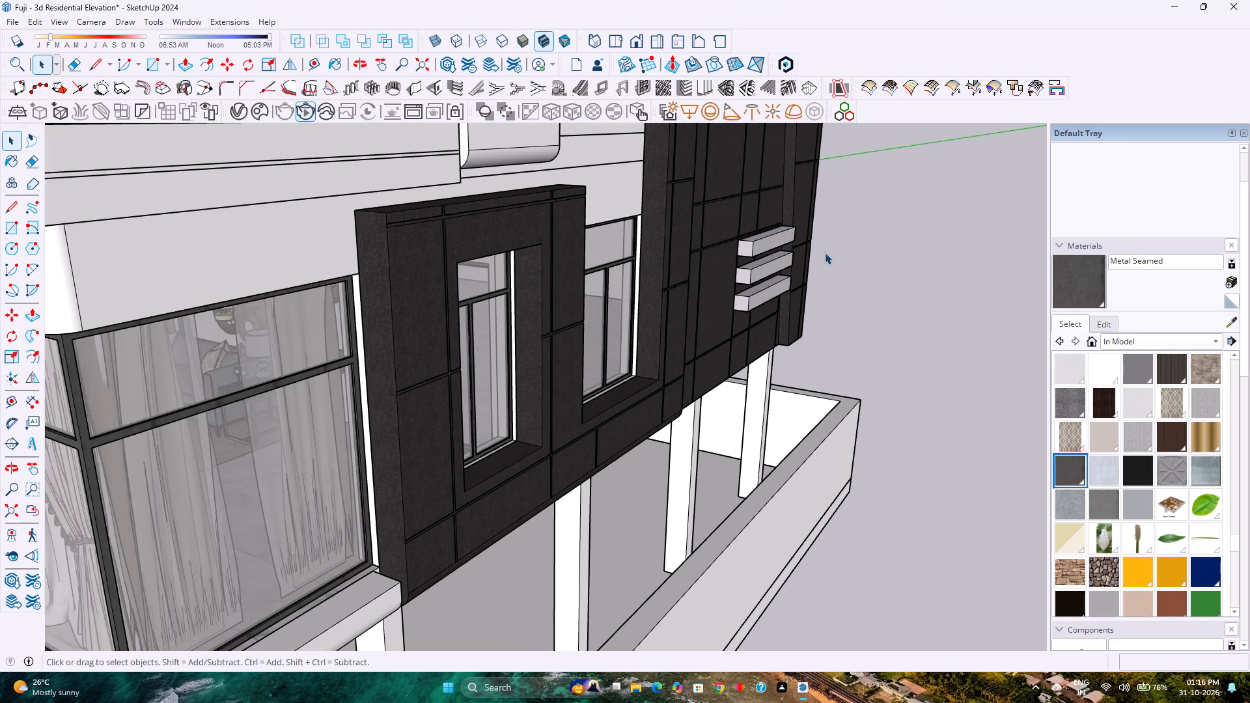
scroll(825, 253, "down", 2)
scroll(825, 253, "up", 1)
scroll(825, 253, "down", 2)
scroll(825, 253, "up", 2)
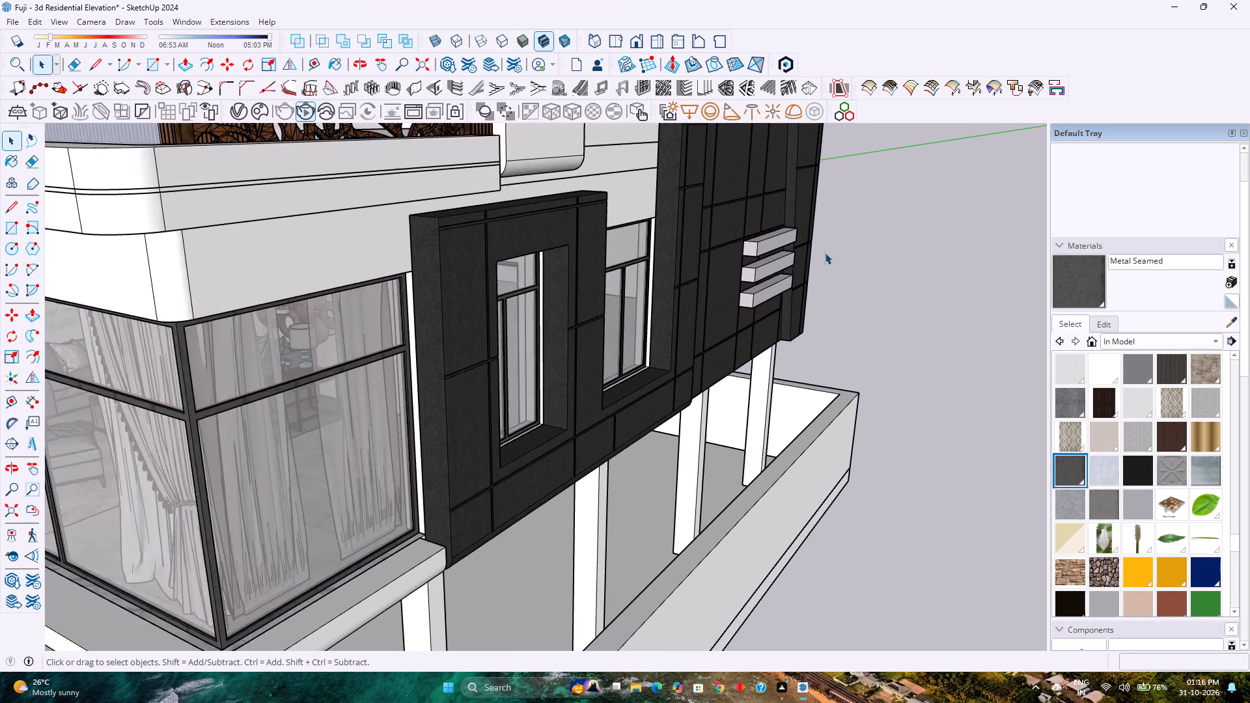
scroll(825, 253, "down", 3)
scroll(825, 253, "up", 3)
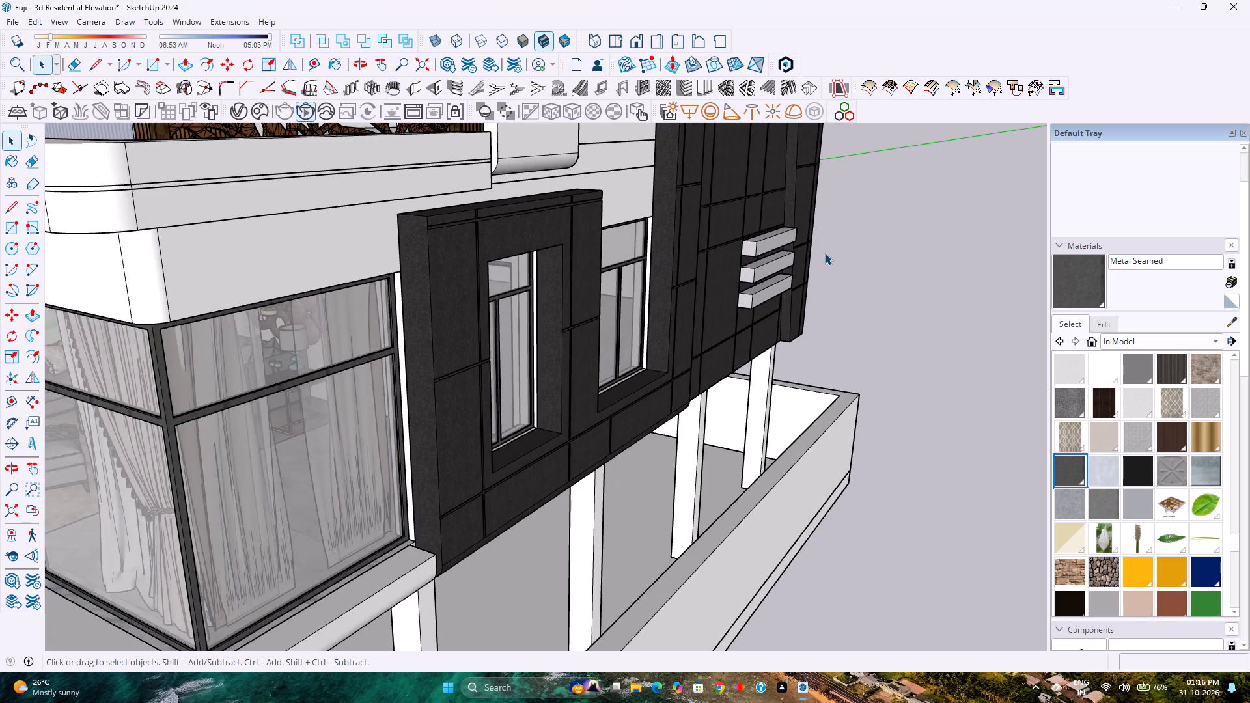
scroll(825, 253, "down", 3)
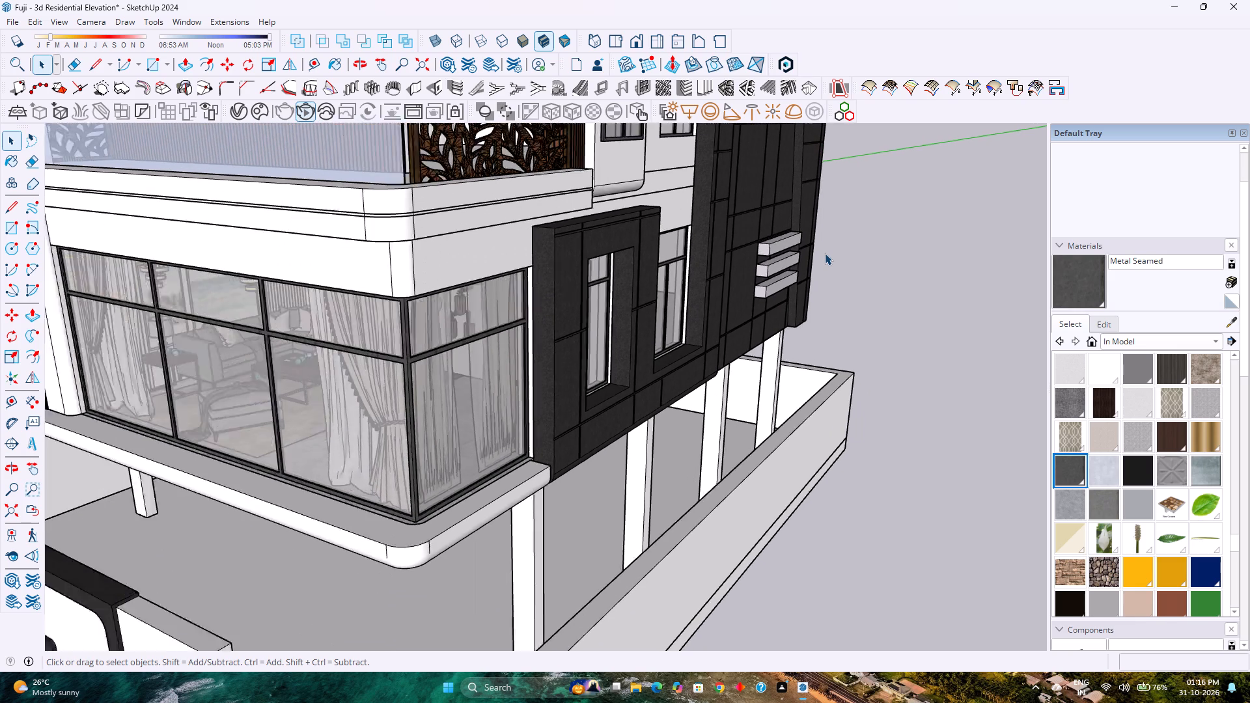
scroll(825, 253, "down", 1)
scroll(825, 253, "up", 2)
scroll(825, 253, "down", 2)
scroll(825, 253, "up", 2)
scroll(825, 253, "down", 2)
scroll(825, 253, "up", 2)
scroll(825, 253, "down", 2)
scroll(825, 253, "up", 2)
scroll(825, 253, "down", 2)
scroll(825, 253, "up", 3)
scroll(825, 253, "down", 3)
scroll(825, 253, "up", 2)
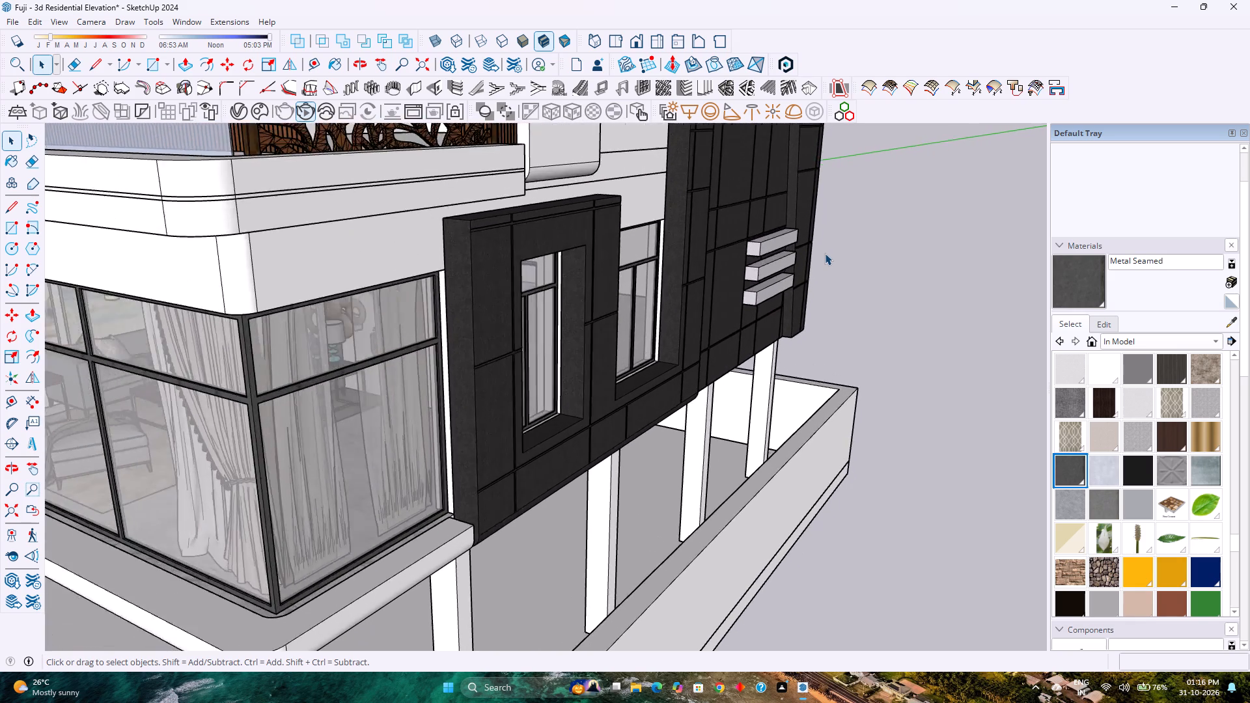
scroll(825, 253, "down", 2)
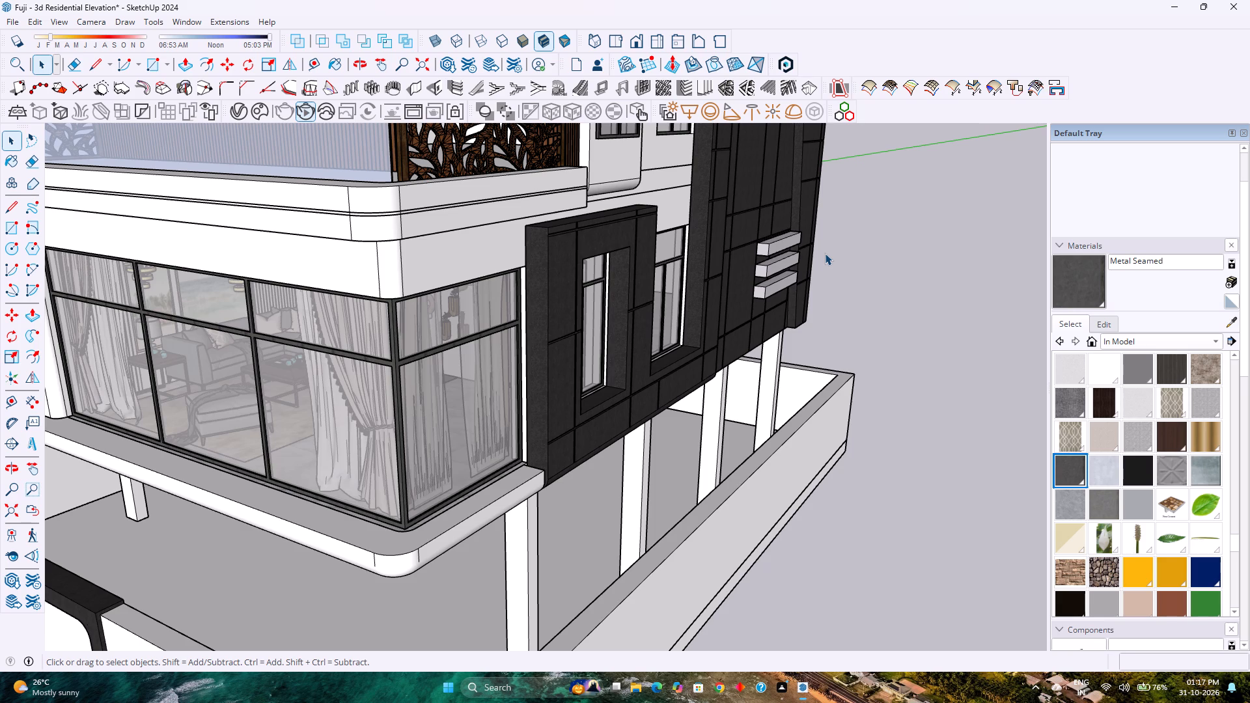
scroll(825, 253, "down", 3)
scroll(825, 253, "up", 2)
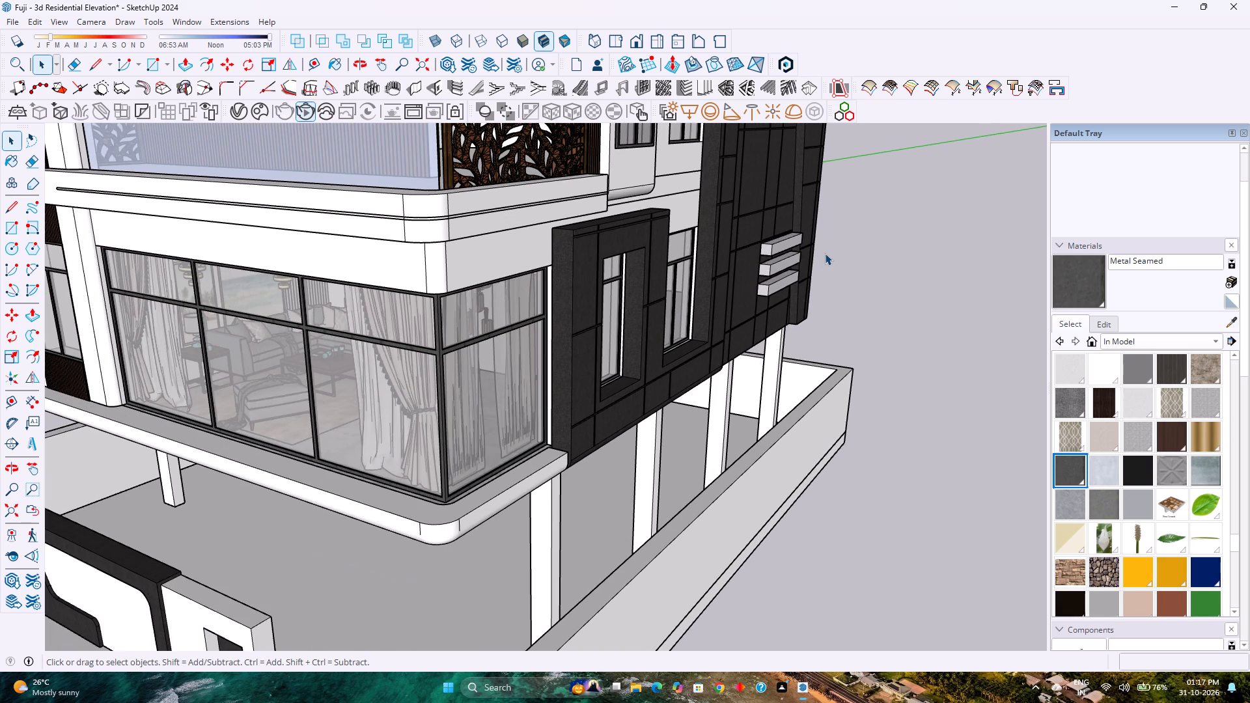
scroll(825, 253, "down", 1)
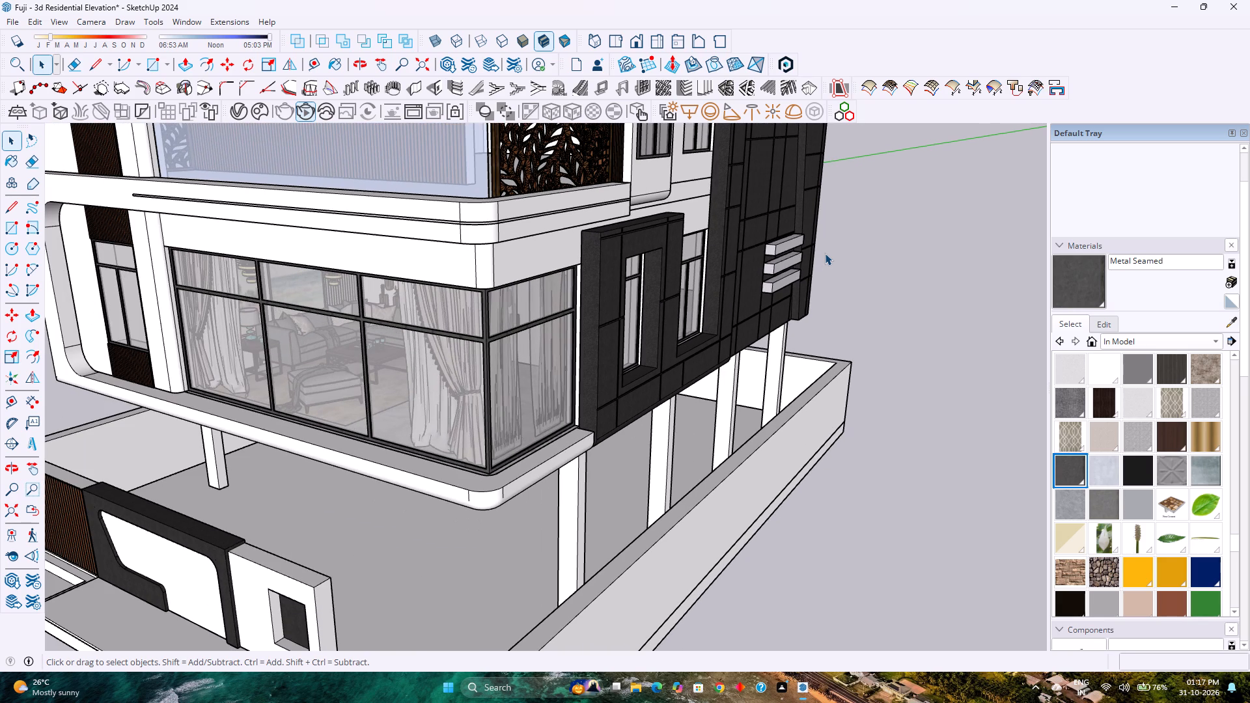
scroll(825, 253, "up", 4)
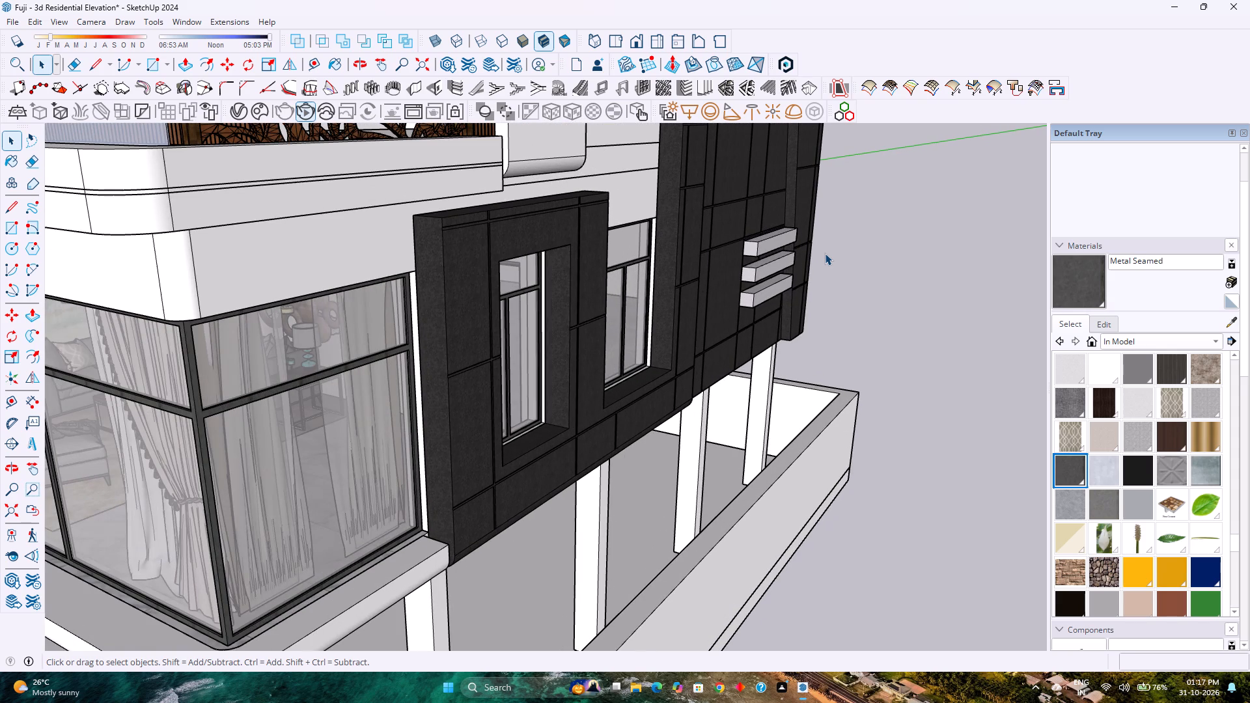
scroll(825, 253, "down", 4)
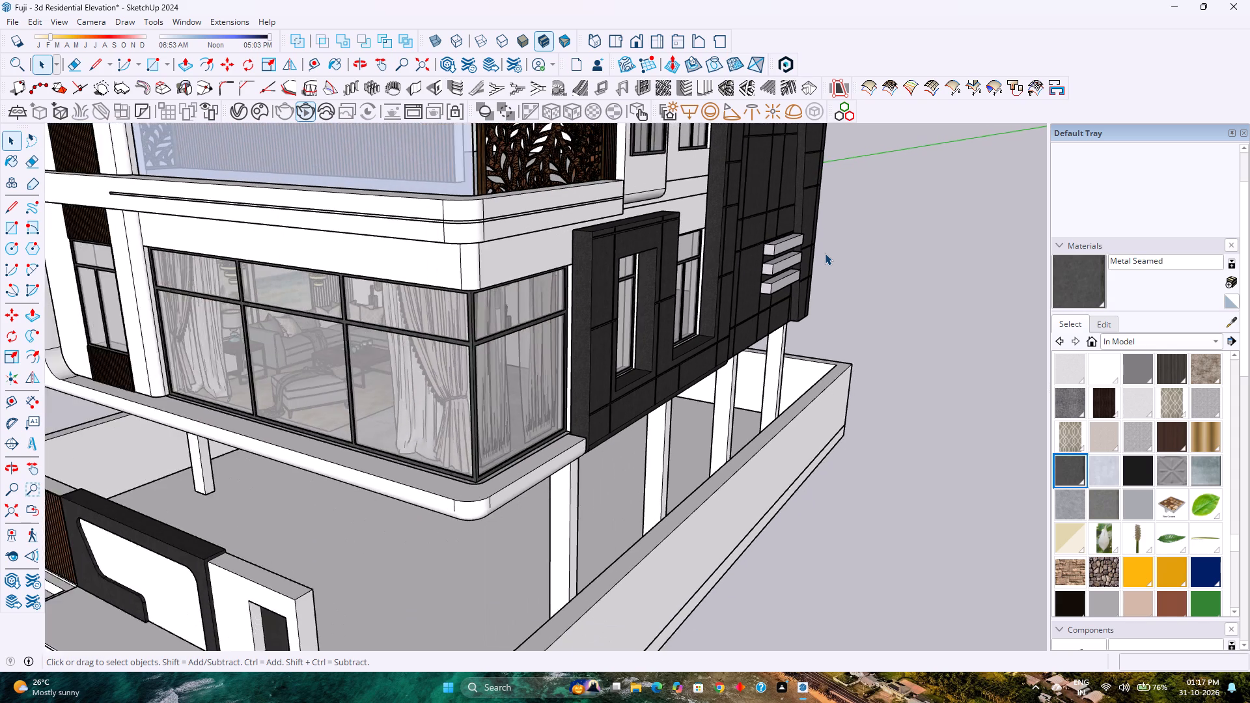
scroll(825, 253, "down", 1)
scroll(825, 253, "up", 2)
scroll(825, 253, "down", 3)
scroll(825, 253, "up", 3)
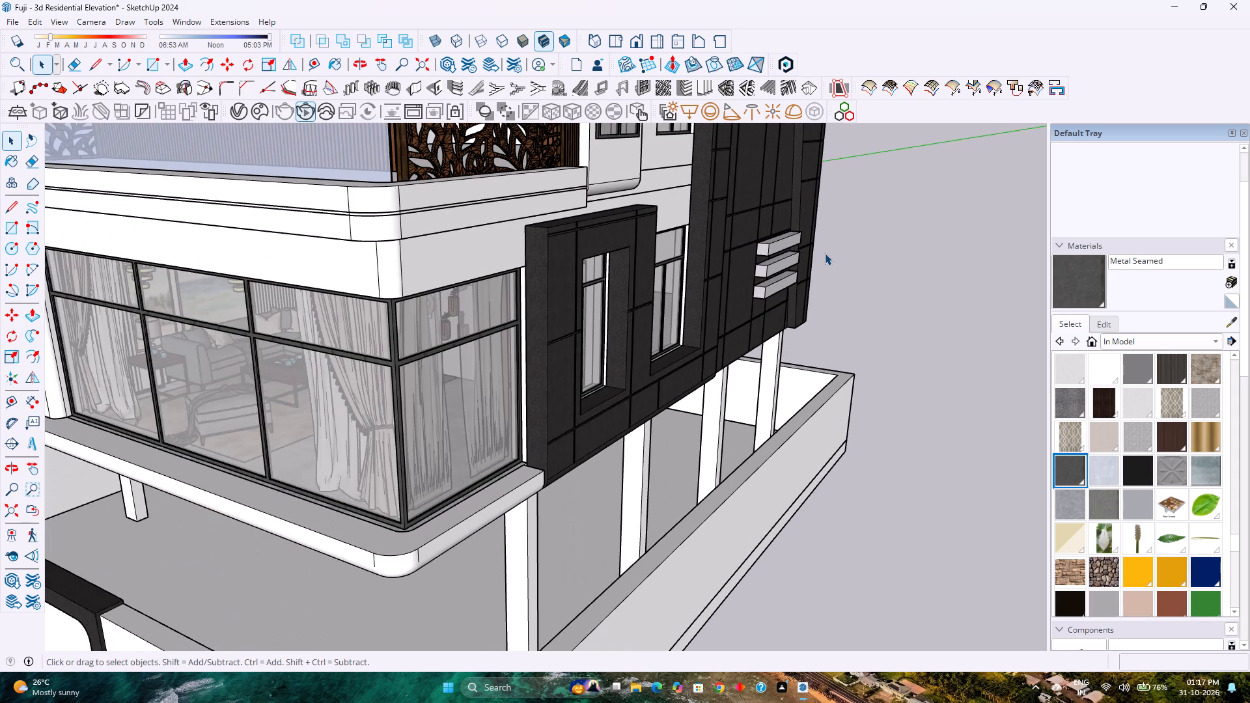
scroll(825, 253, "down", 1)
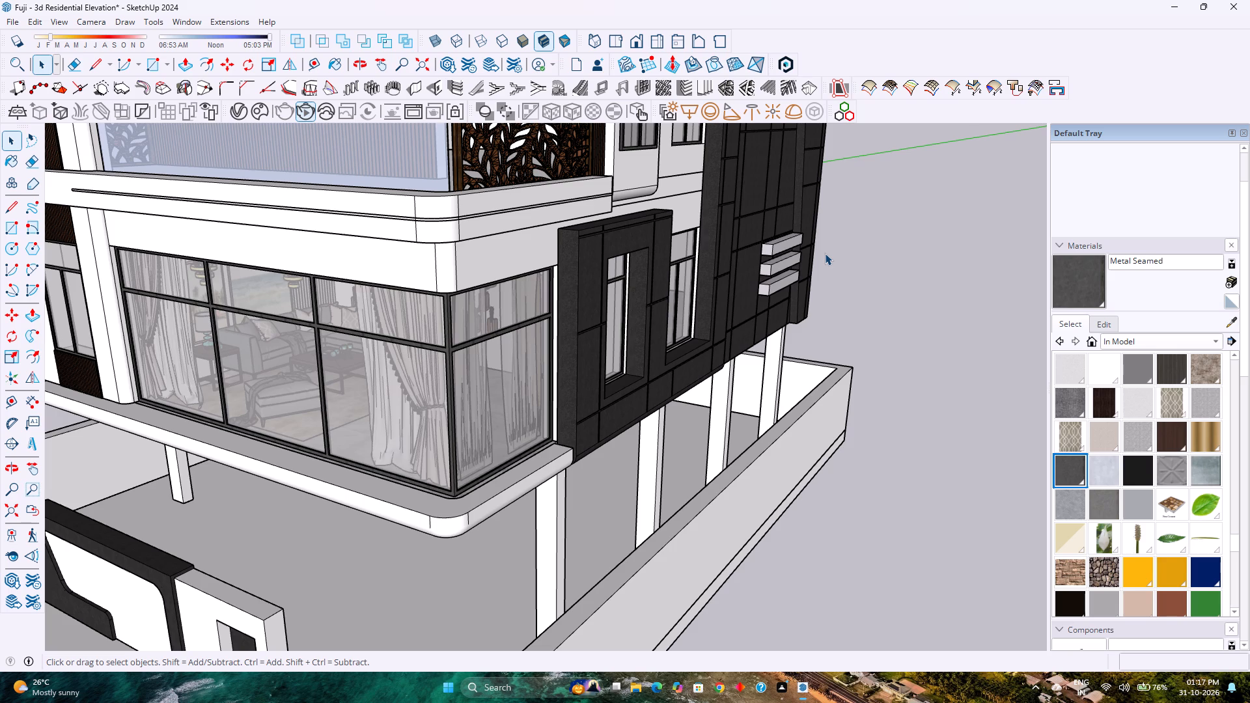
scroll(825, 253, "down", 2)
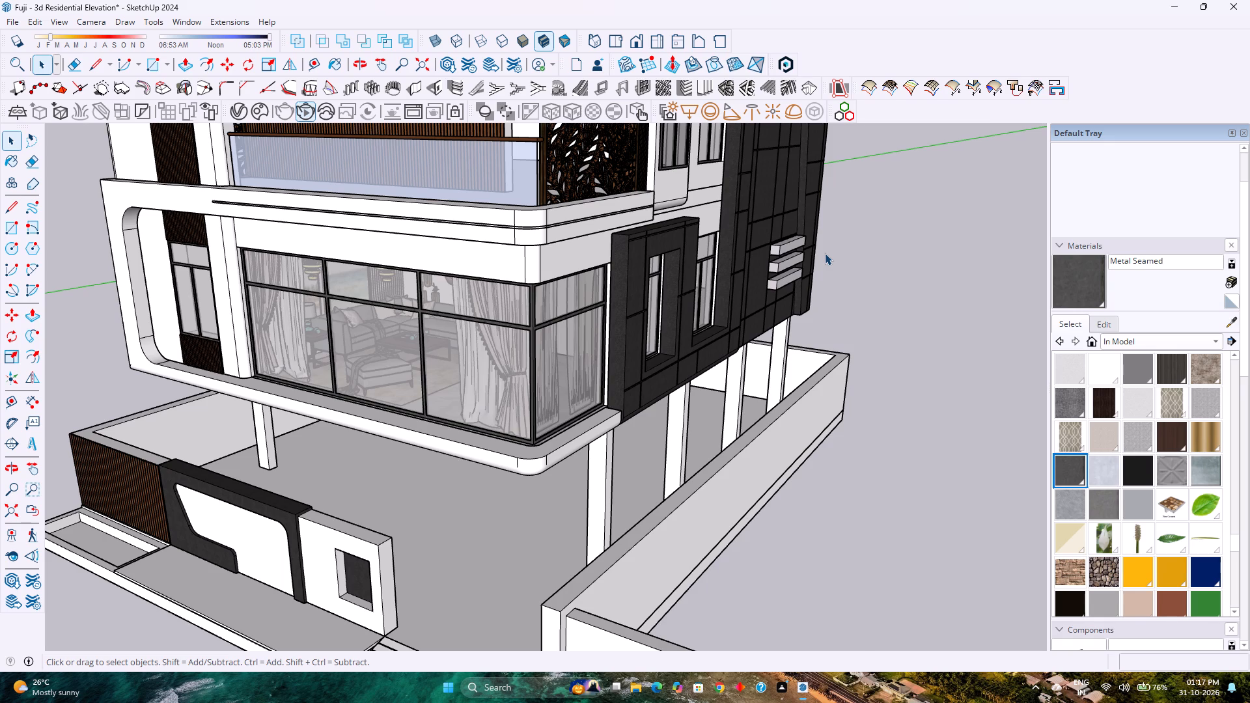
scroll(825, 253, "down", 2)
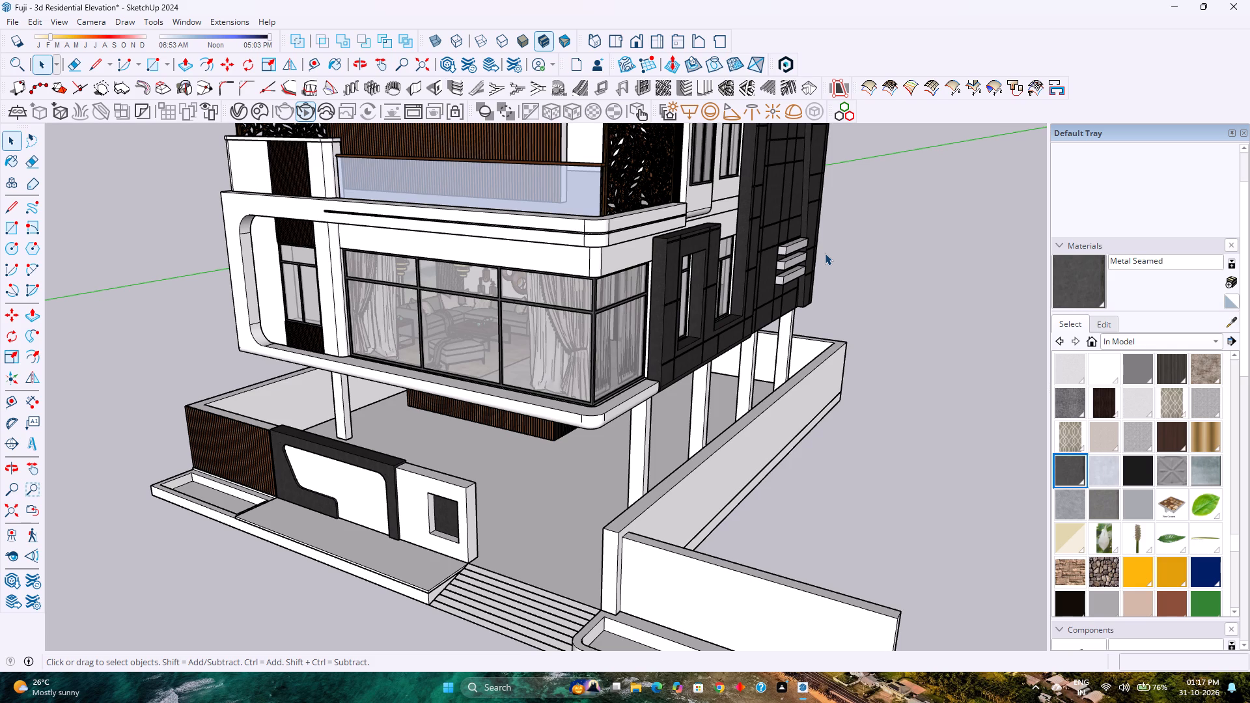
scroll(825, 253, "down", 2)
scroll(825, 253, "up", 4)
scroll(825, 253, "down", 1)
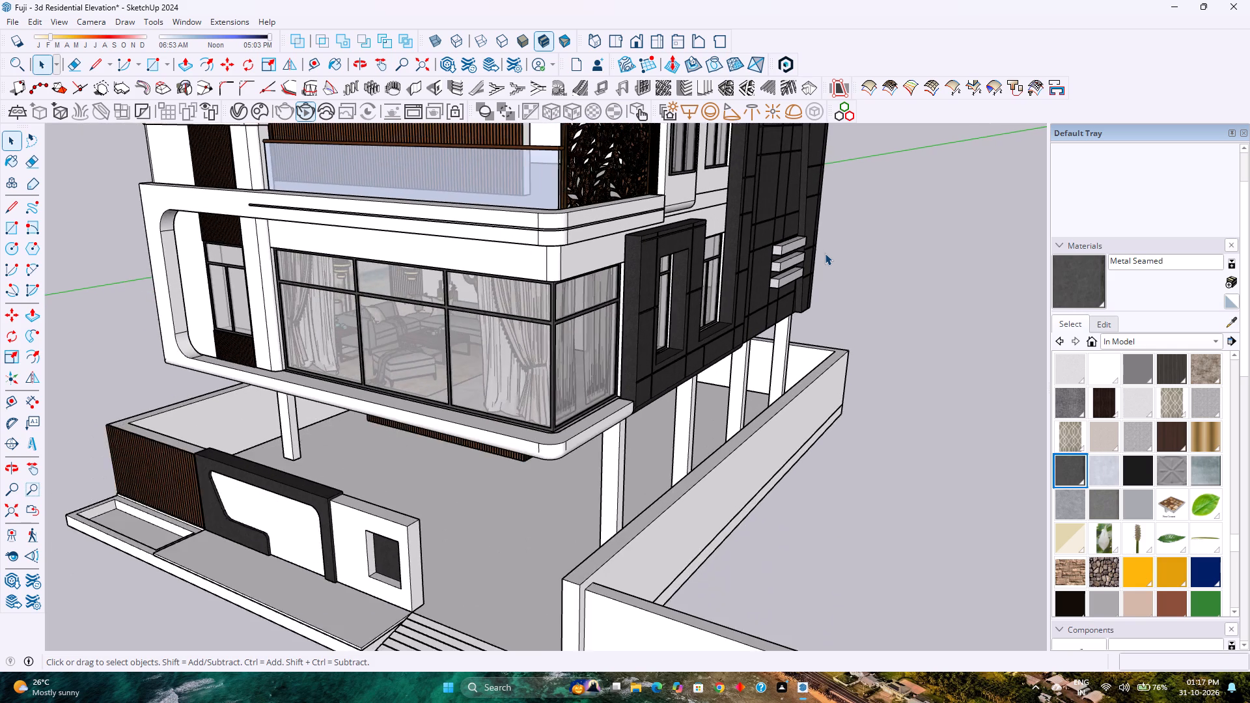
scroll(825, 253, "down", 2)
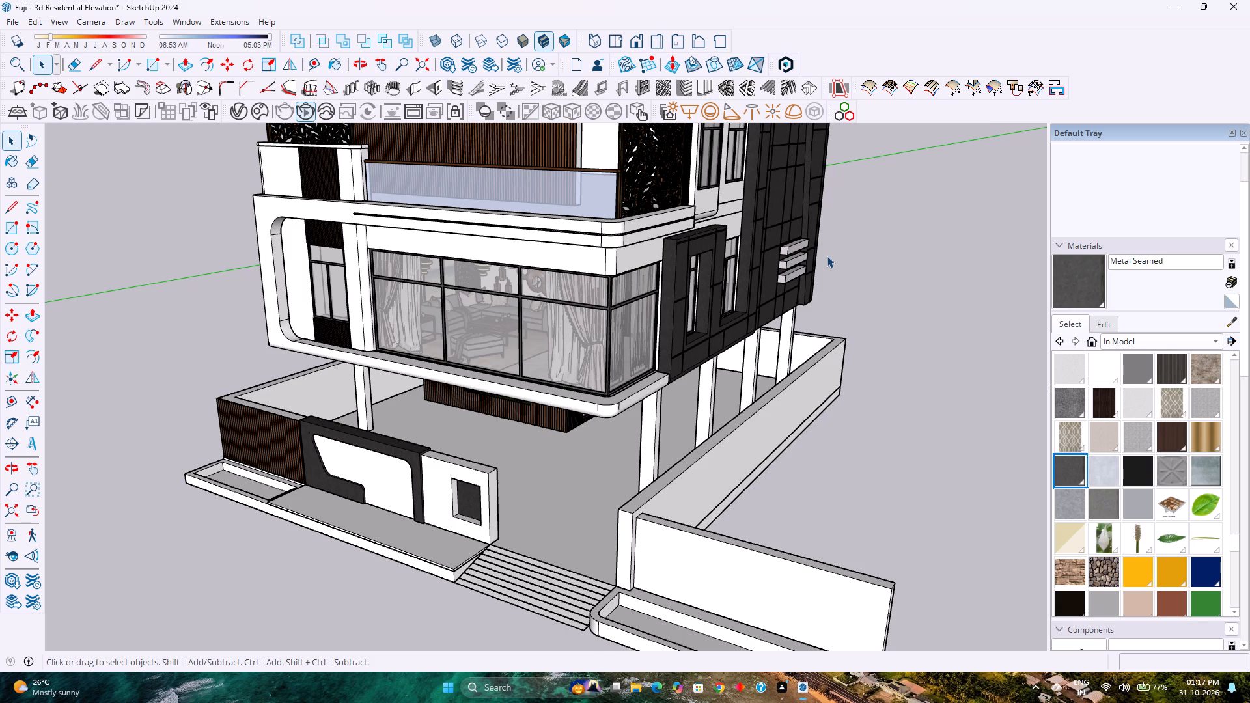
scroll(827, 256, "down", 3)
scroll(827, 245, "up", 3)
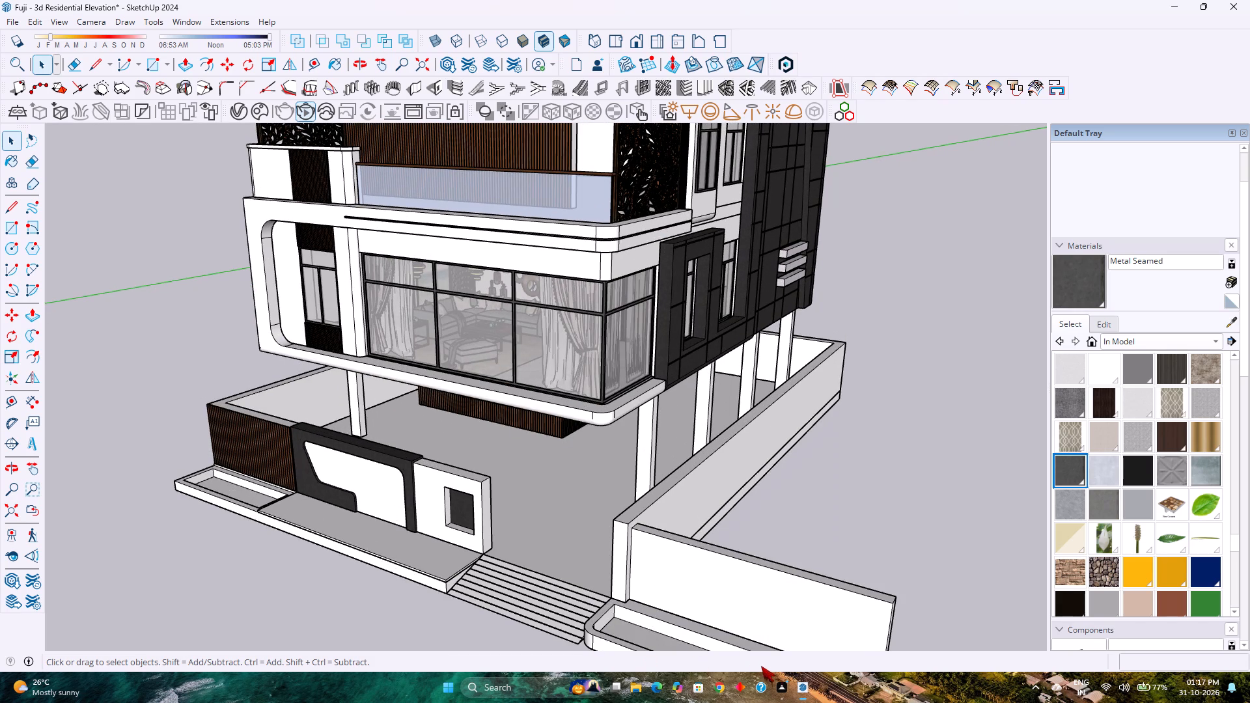
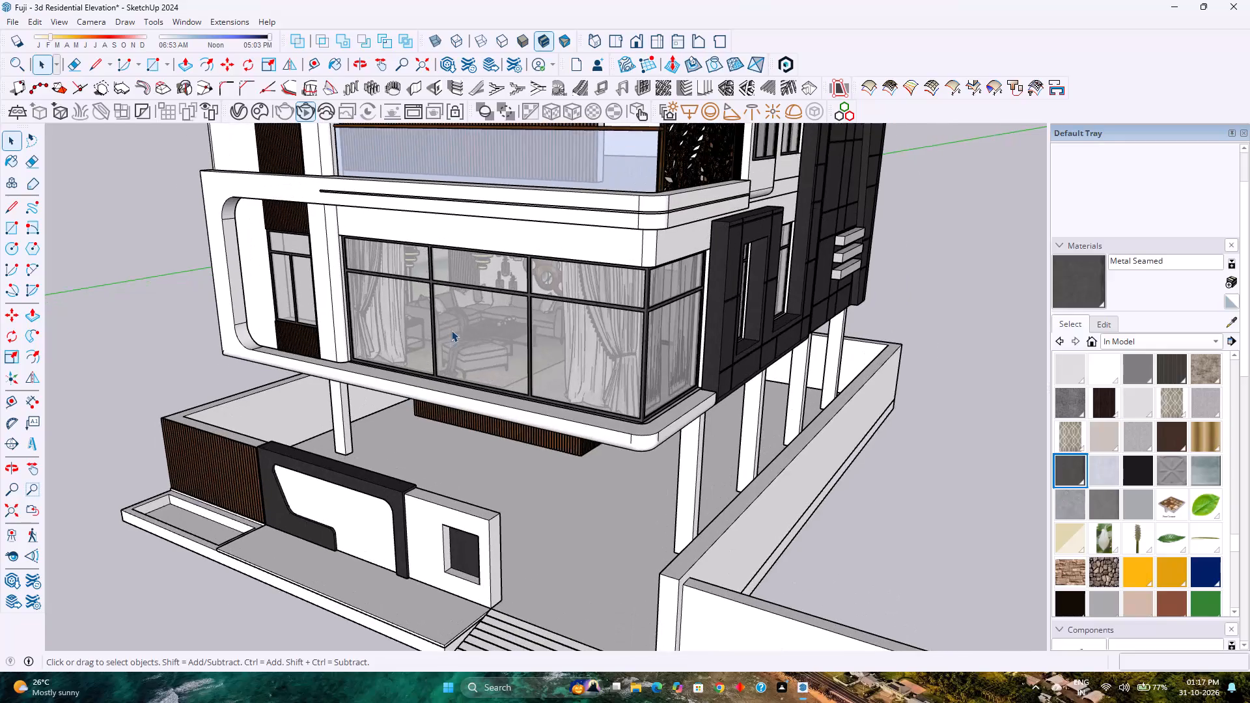
Inspect the front facade and the upper balcony's slatted wood wall around its doorway.
scroll(451, 330, "down", 10)
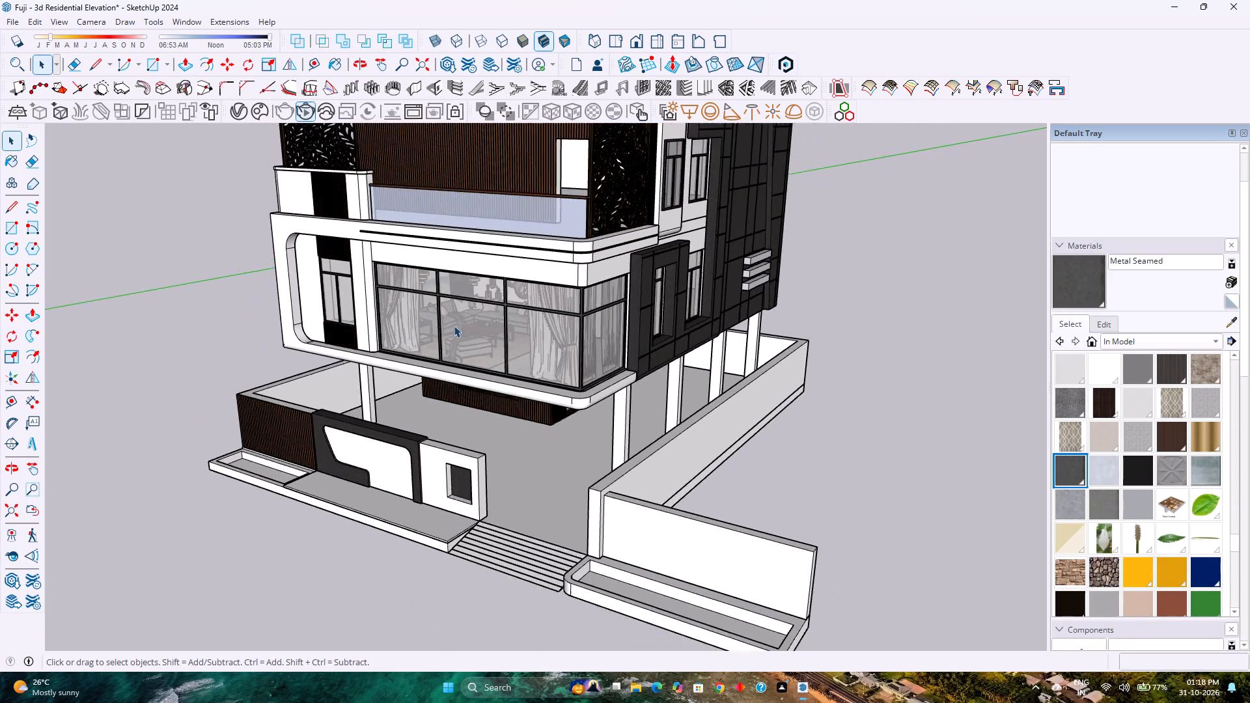
scroll(454, 325, "down", 10)
scroll(775, 274, "up", 4)
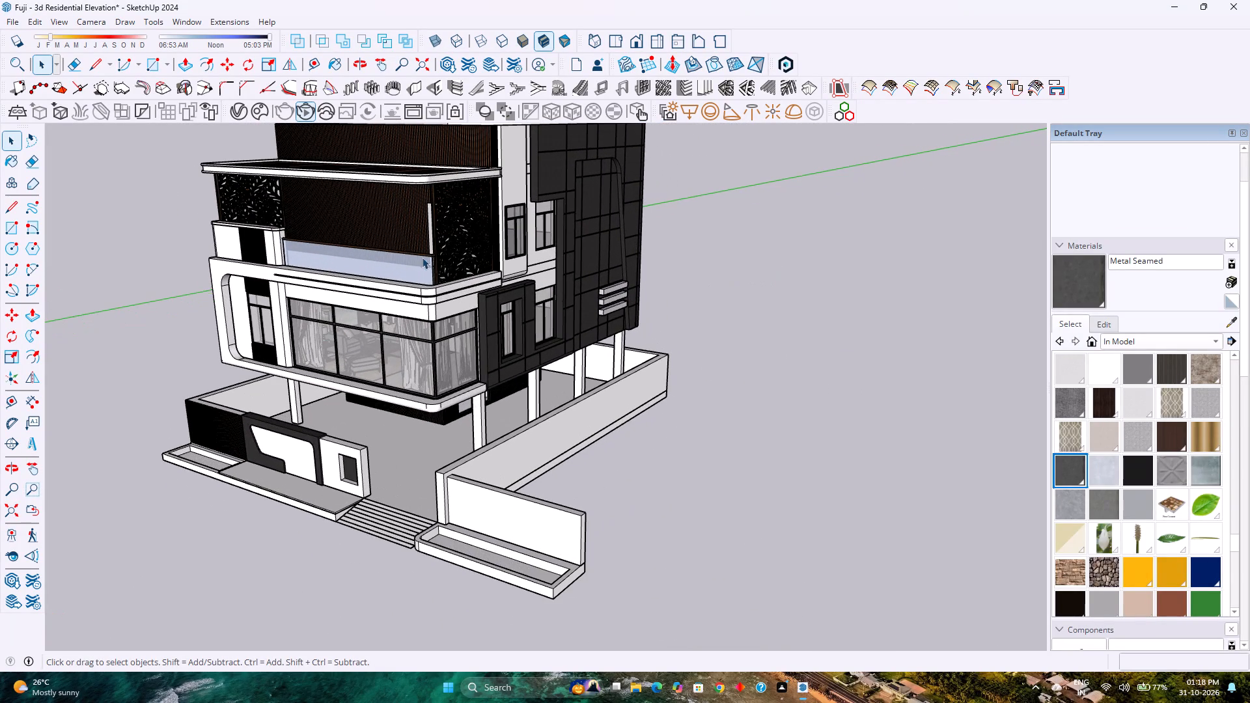
scroll(303, 200, "up", 3)
scroll(303, 200, "down", 3)
scroll(303, 200, "up", 2)
scroll(303, 201, "down", 1)
scroll(303, 202, "up", 3)
scroll(303, 202, "down", 3)
scroll(303, 204, "up", 3)
scroll(303, 204, "down", 3)
scroll(303, 204, "up", 3)
scroll(303, 204, "down", 3)
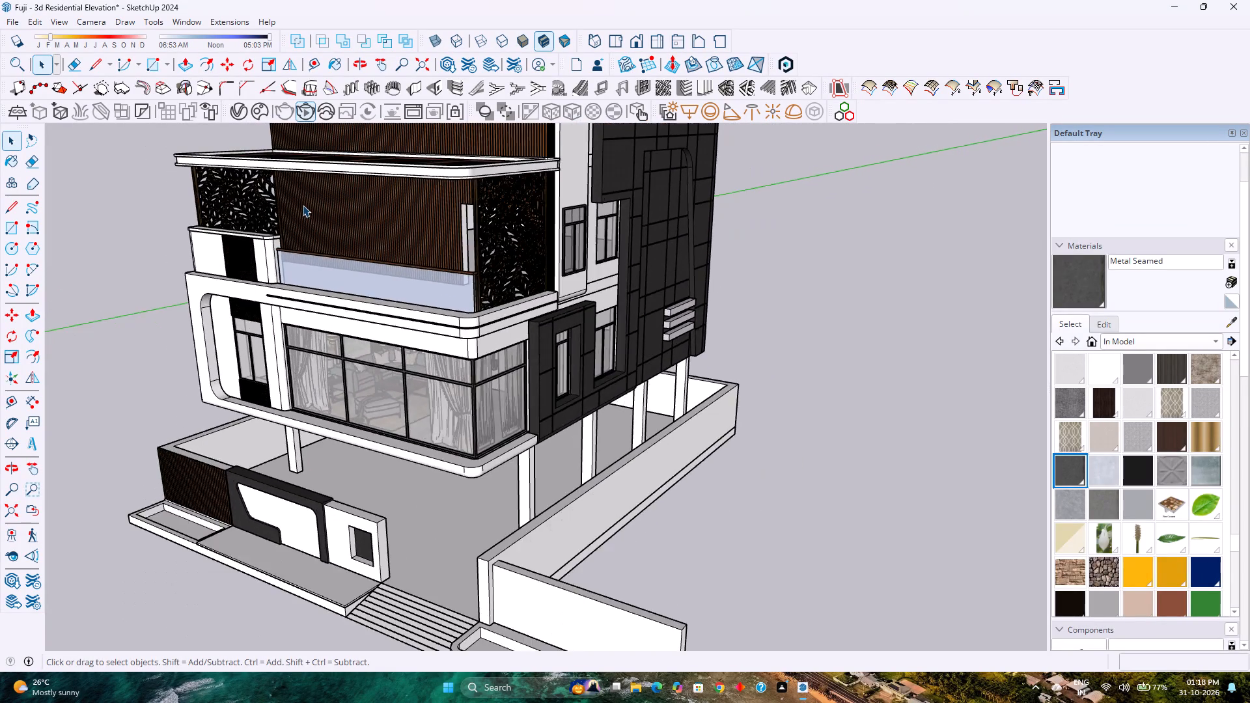
scroll(303, 205, "down", 3)
middle_click(356, 329)
middle_click_drag(353, 329, 363, 269)
middle_click_drag(365, 266, 378, 240)
middle_click(378, 240)
middle_click(378, 240)
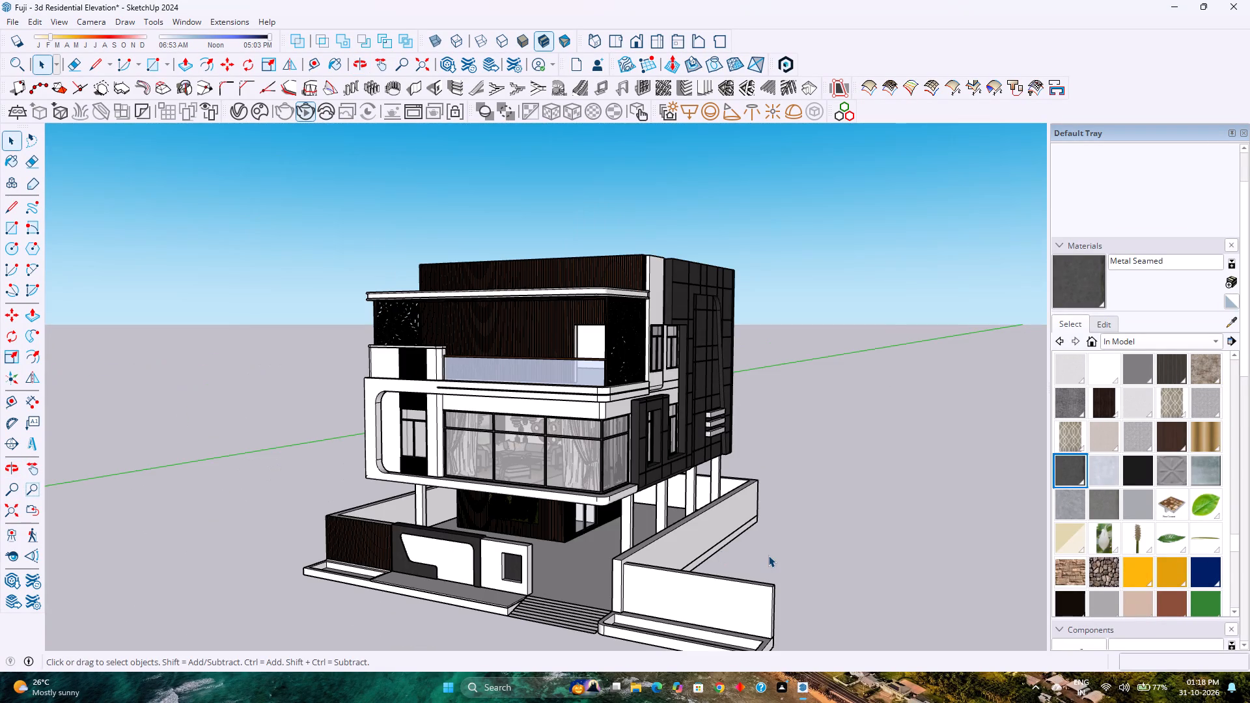
scroll(768, 555, "up", 4)
scroll(599, 499, "up", 4)
scroll(487, 488, "down", 7)
scroll(393, 307, "up", 6)
middle_click_drag(391, 315, 391, 320)
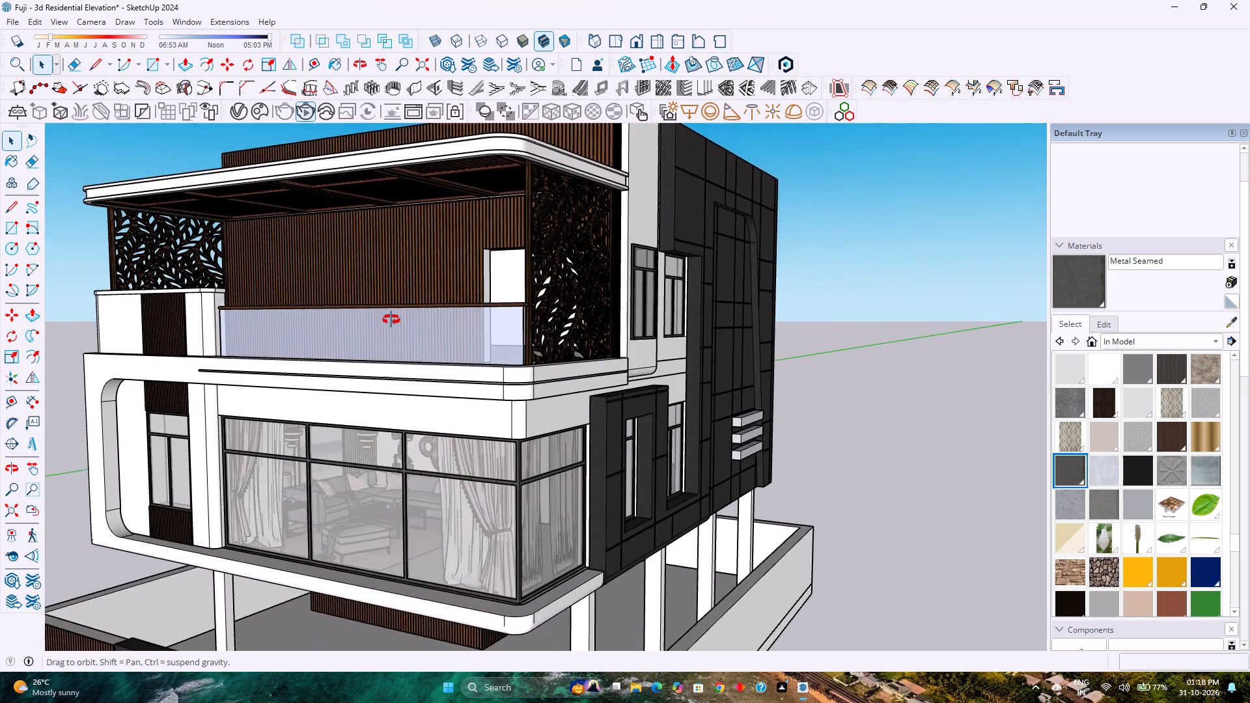
middle_click_drag(391, 320, 659, 398)
scroll(661, 379, "up", 3)
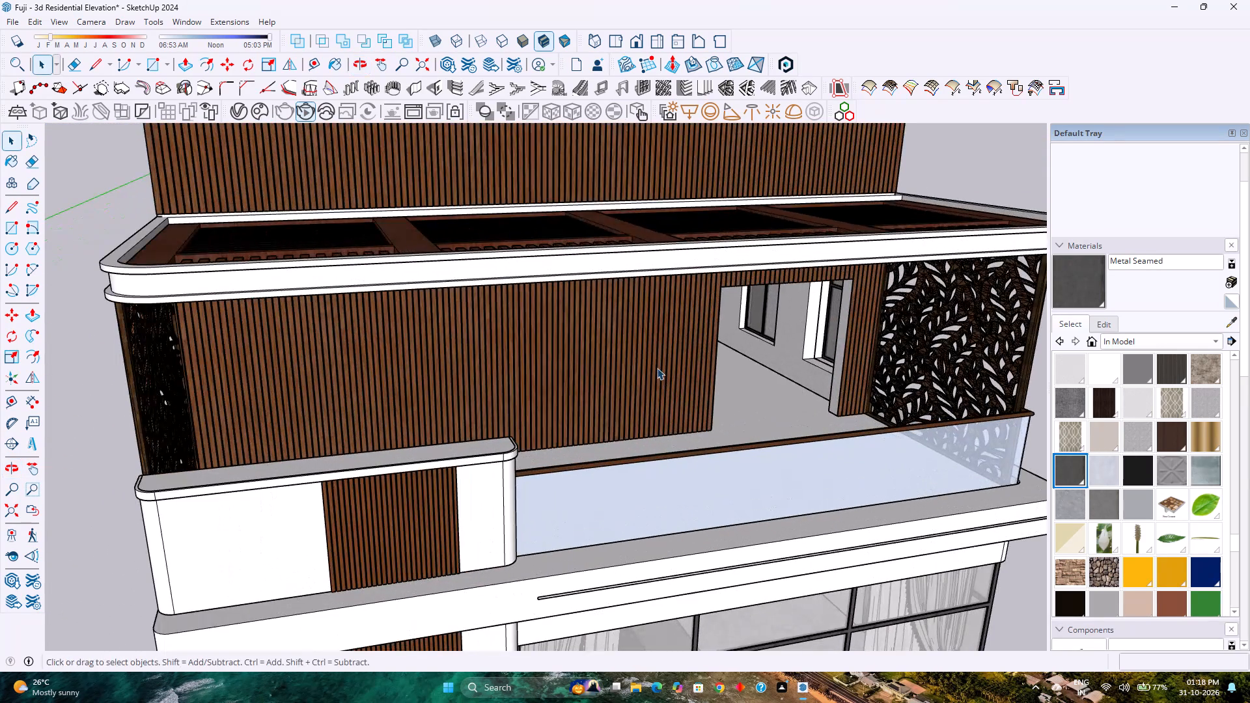
Open the upper balcony's wall group for editing and select the inner side face of its doorway.
double_click(656, 366)
scroll(656, 366, "up", 3)
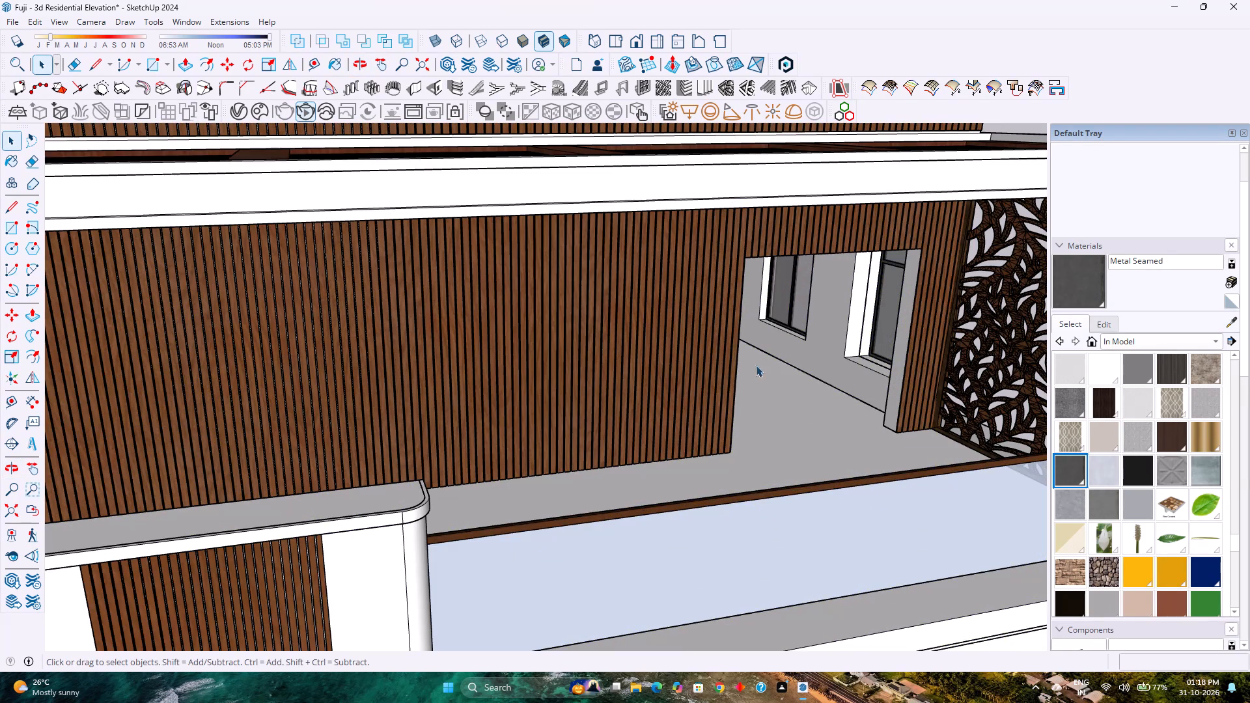
double_click(685, 357)
double_click(685, 357)
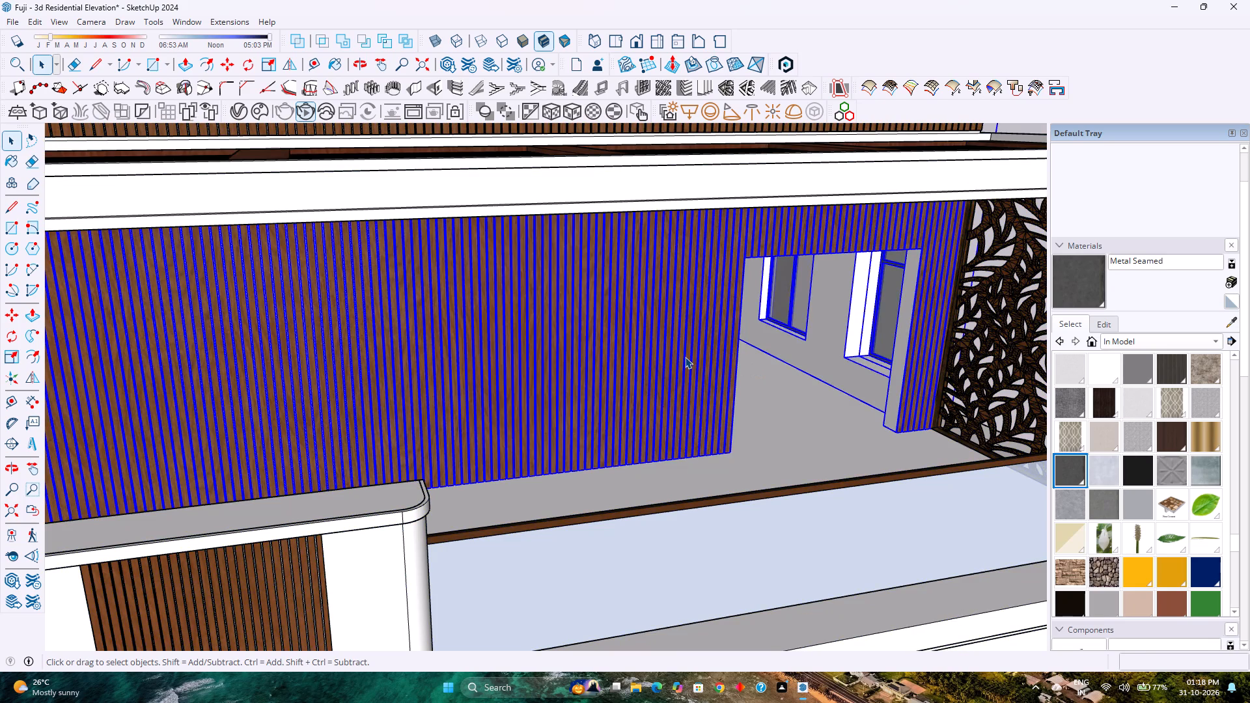
scroll(685, 357, "up", 3)
scroll(763, 443, "up", 1)
left_click(995, 406)
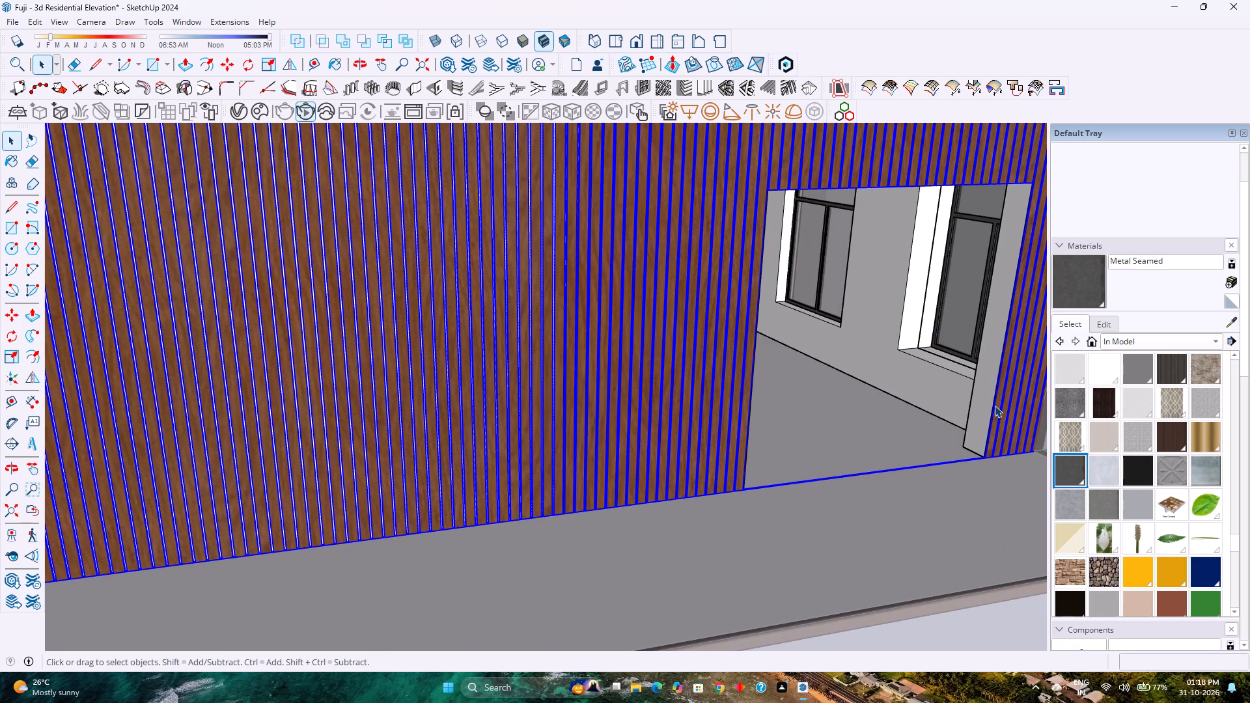
left_click(995, 406)
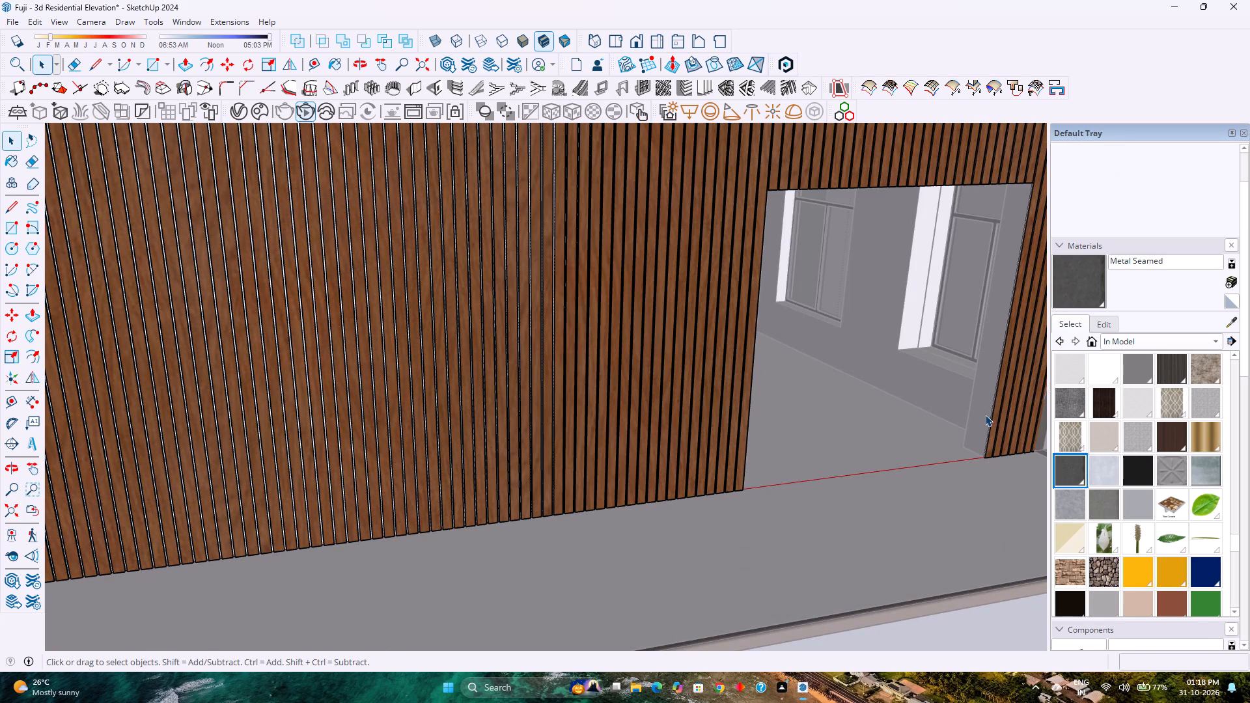
key("Escape")
left_click(985, 396)
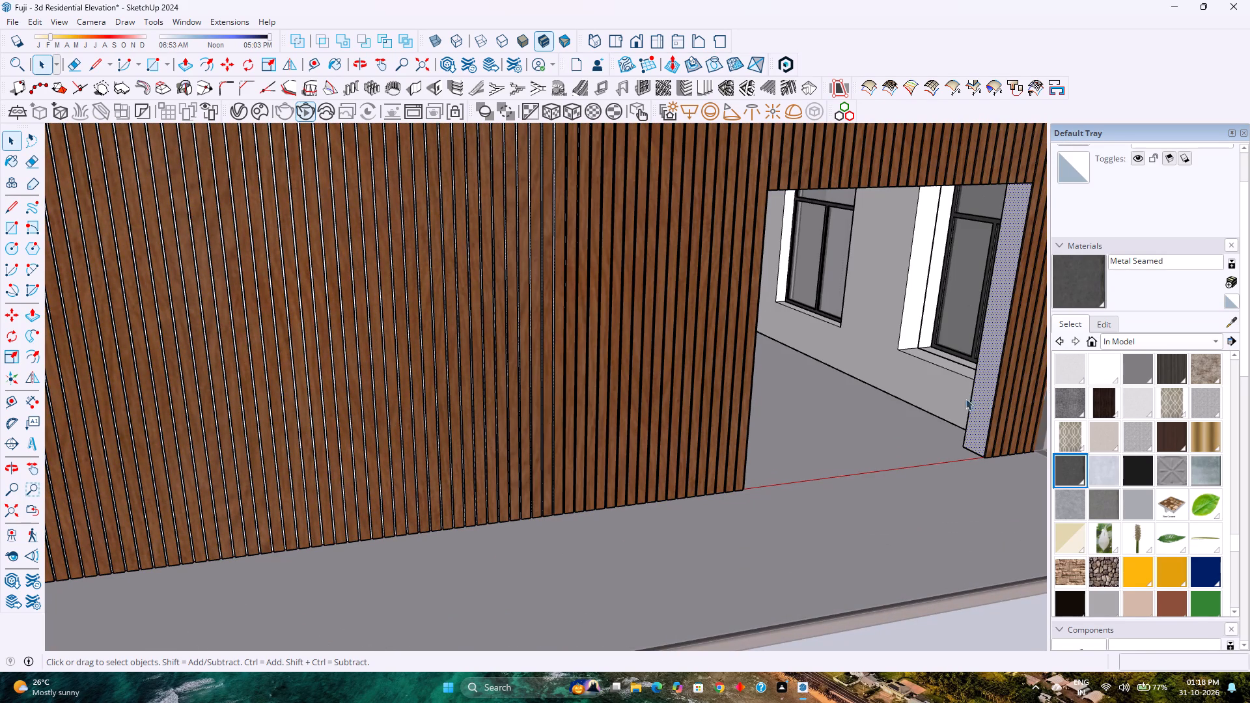
Open 3D Warehouse and browse the sliding door models for one to suit the upper balcony's doorway.
left_click(153, 25)
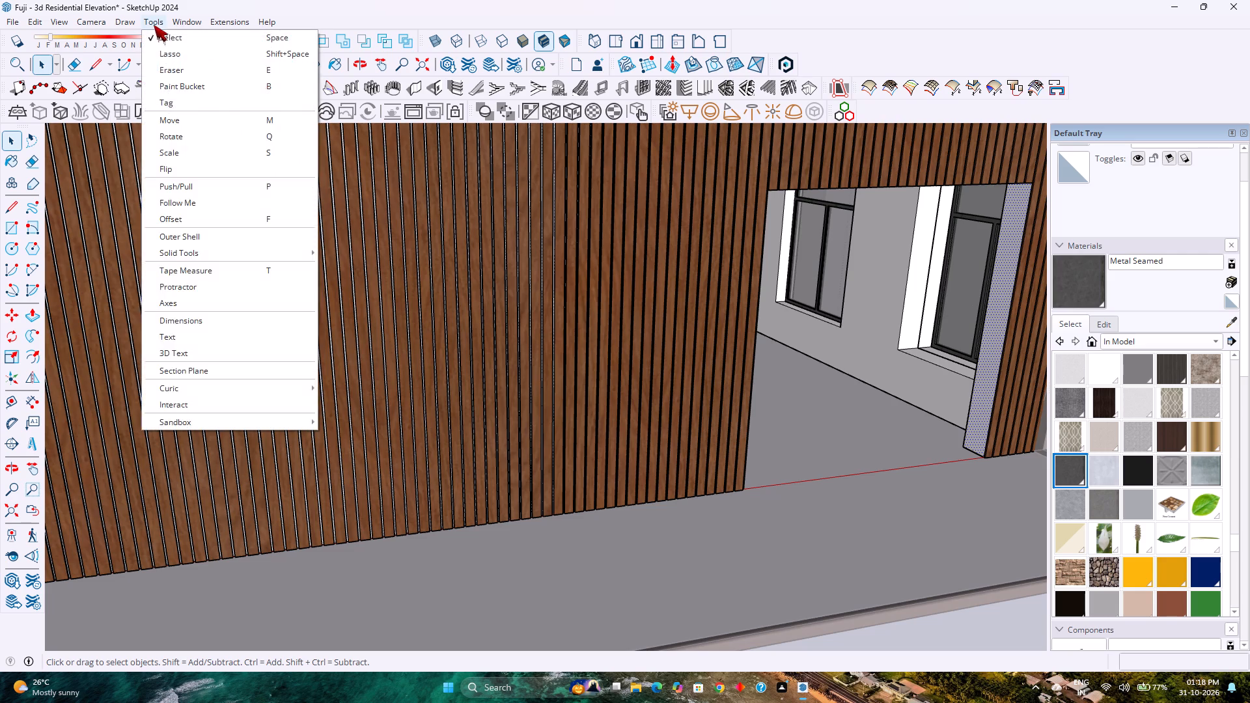
left_click(213, 122)
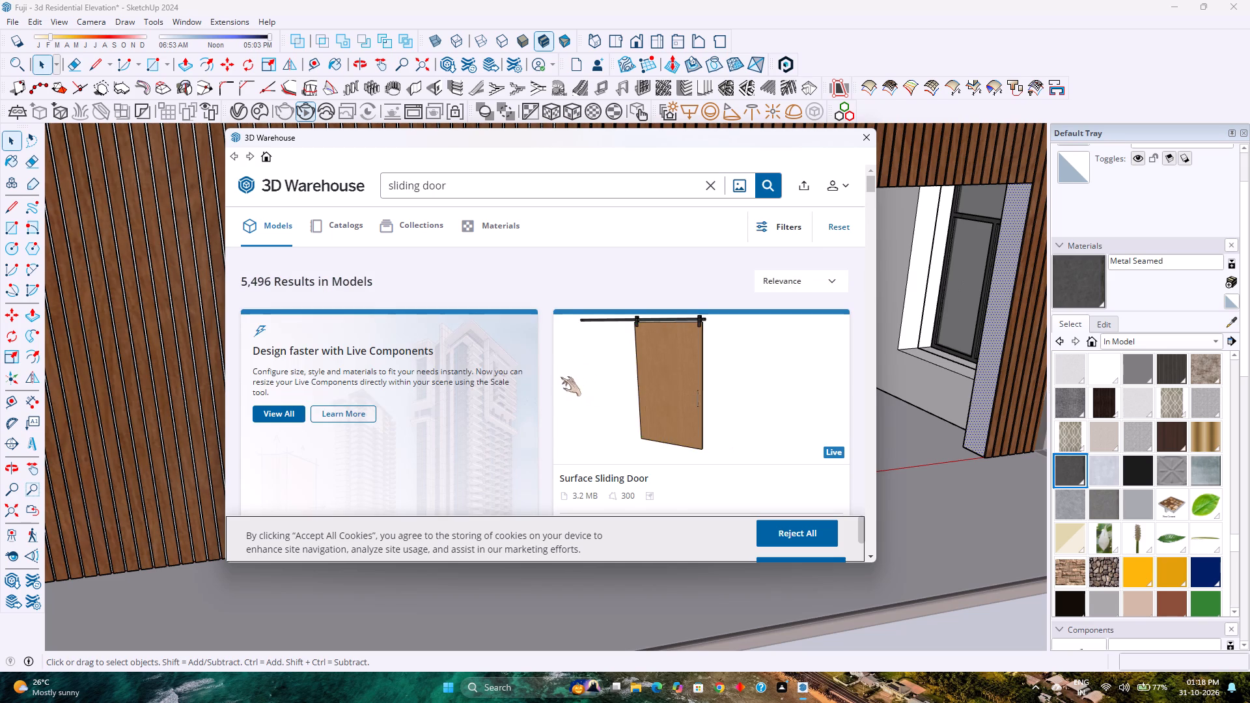
scroll(561, 379, "down", 6)
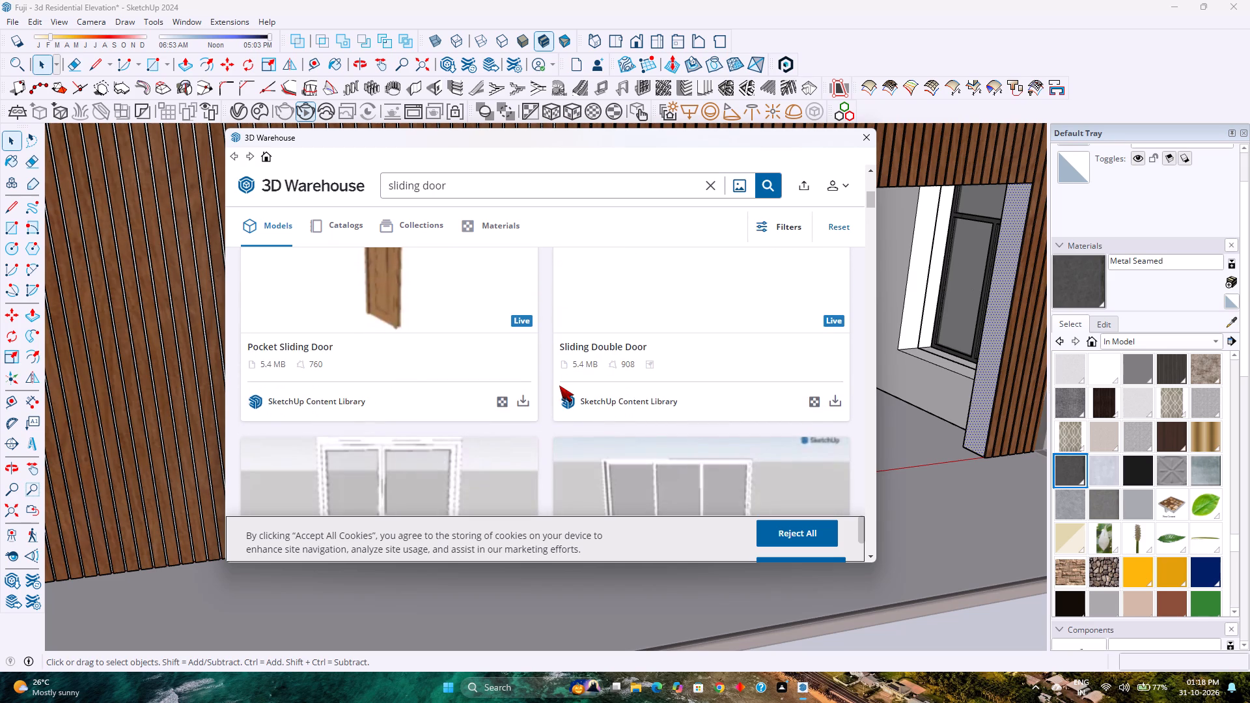
scroll(559, 385, "down", 1)
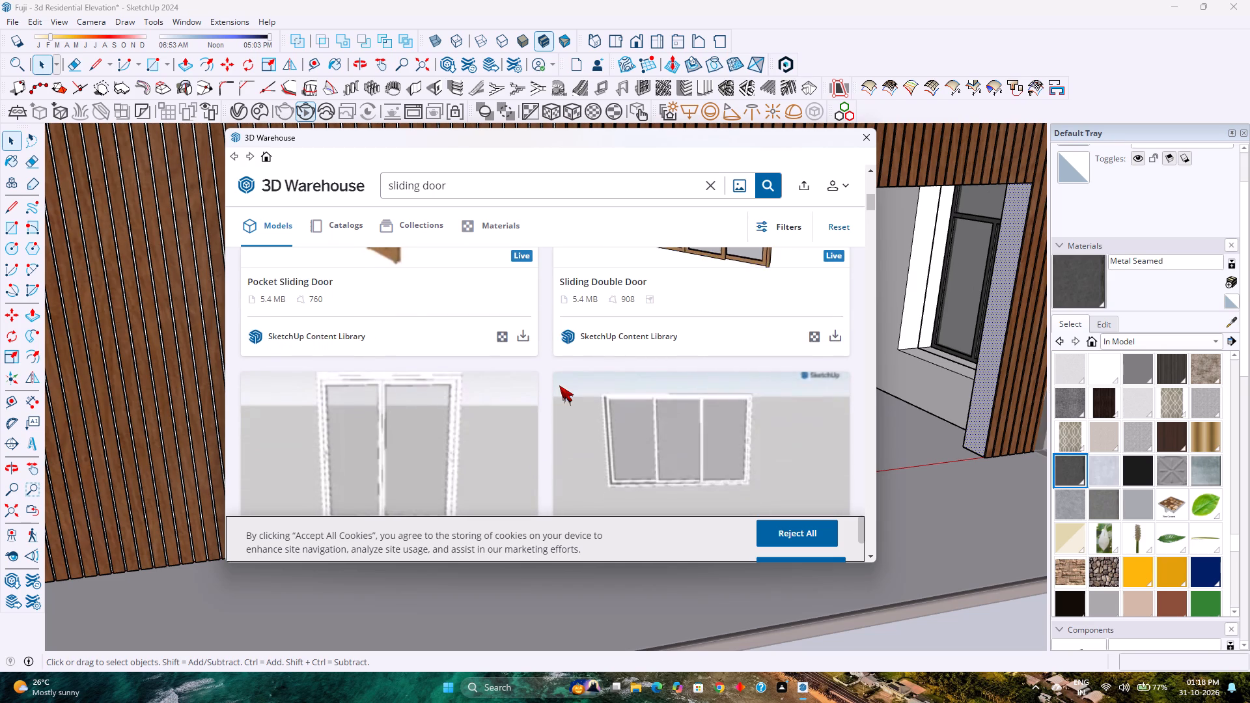
scroll(559, 385, "down", 6)
scroll(559, 385, "up", 1)
scroll(559, 385, "down", 4)
scroll(559, 385, "up", 2)
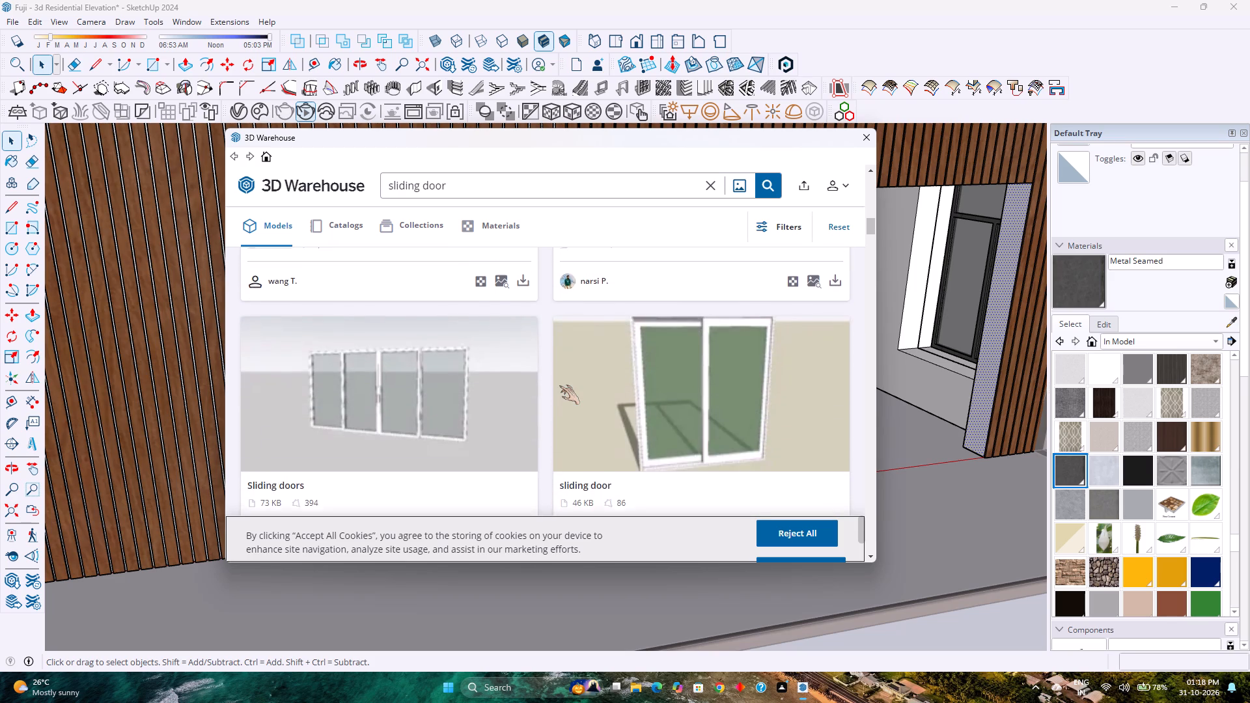
scroll(559, 385, "up", 2)
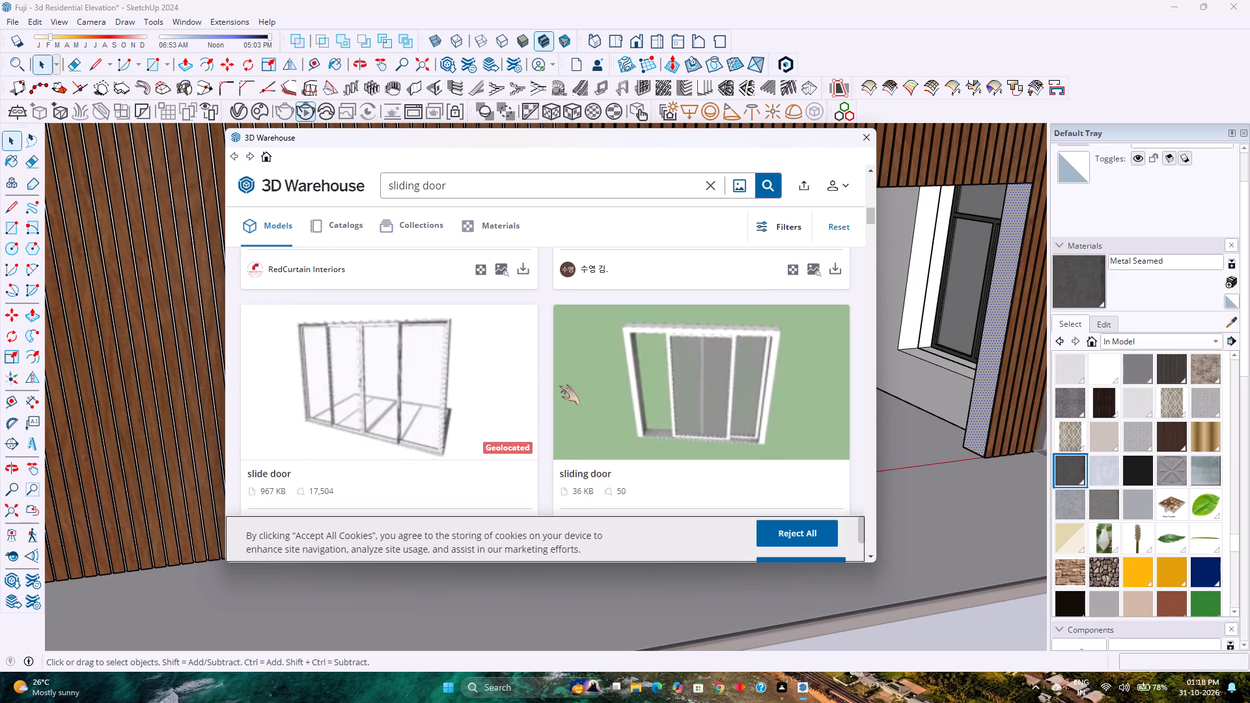
scroll(559, 385, "down", 4)
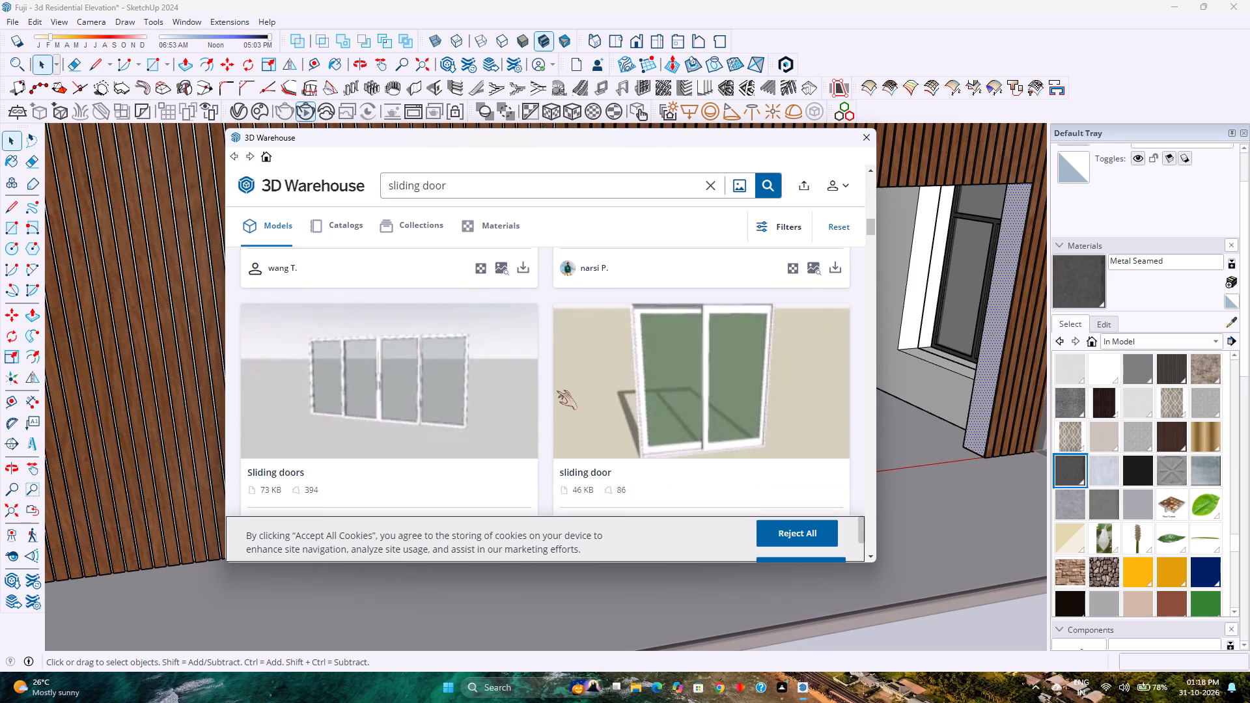
scroll(557, 391, "down", 5)
scroll(557, 391, "up", 1)
scroll(557, 391, "down", 7)
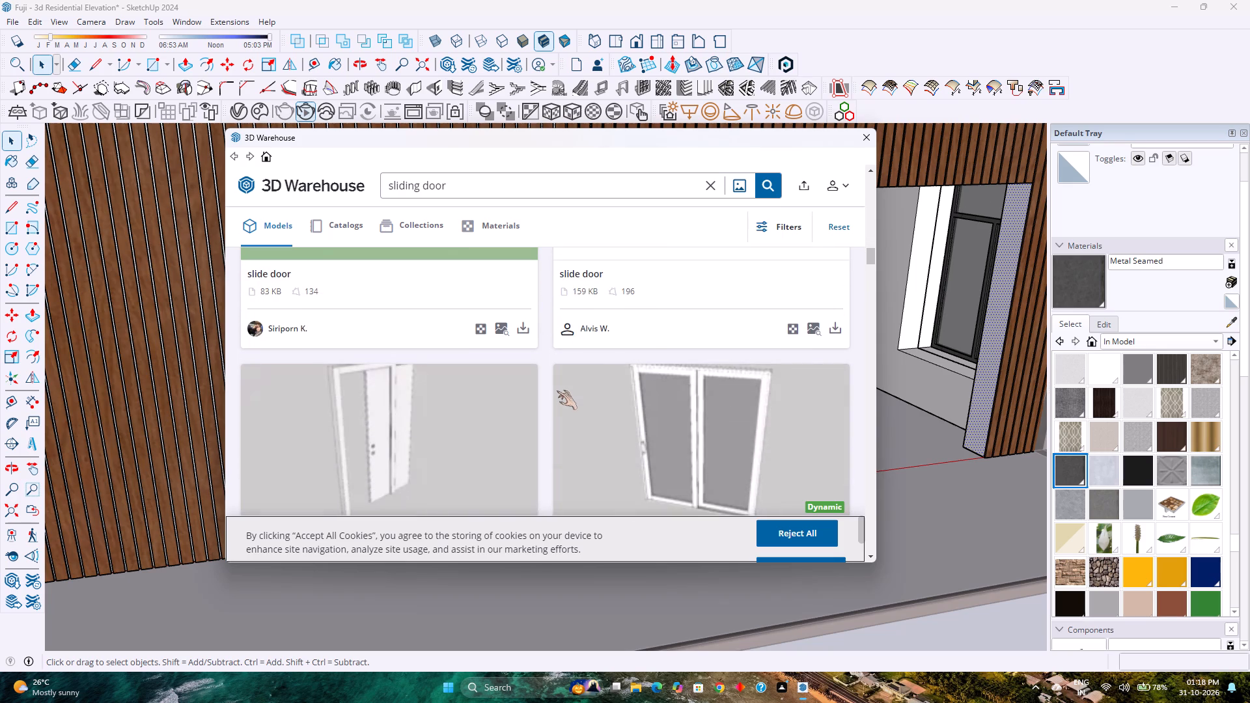
scroll(557, 391, "down", 2)
scroll(557, 391, "up", 7)
scroll(557, 391, "down", 2)
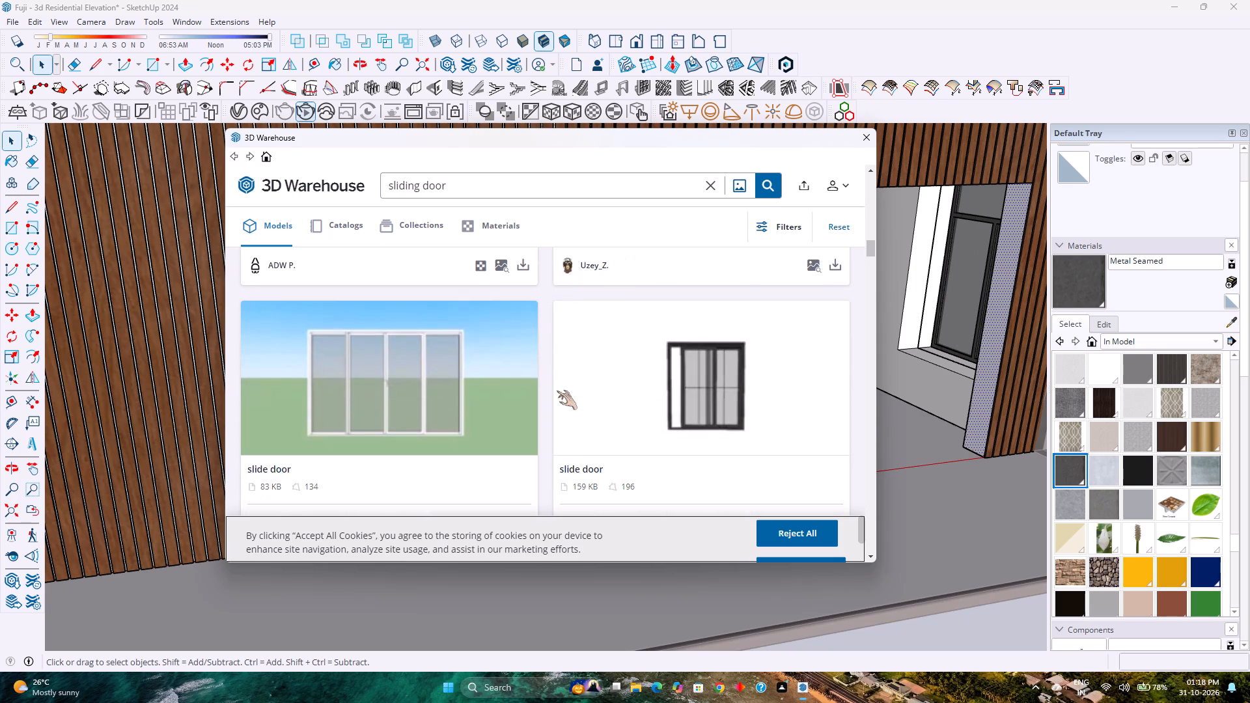
scroll(557, 391, "down", 2)
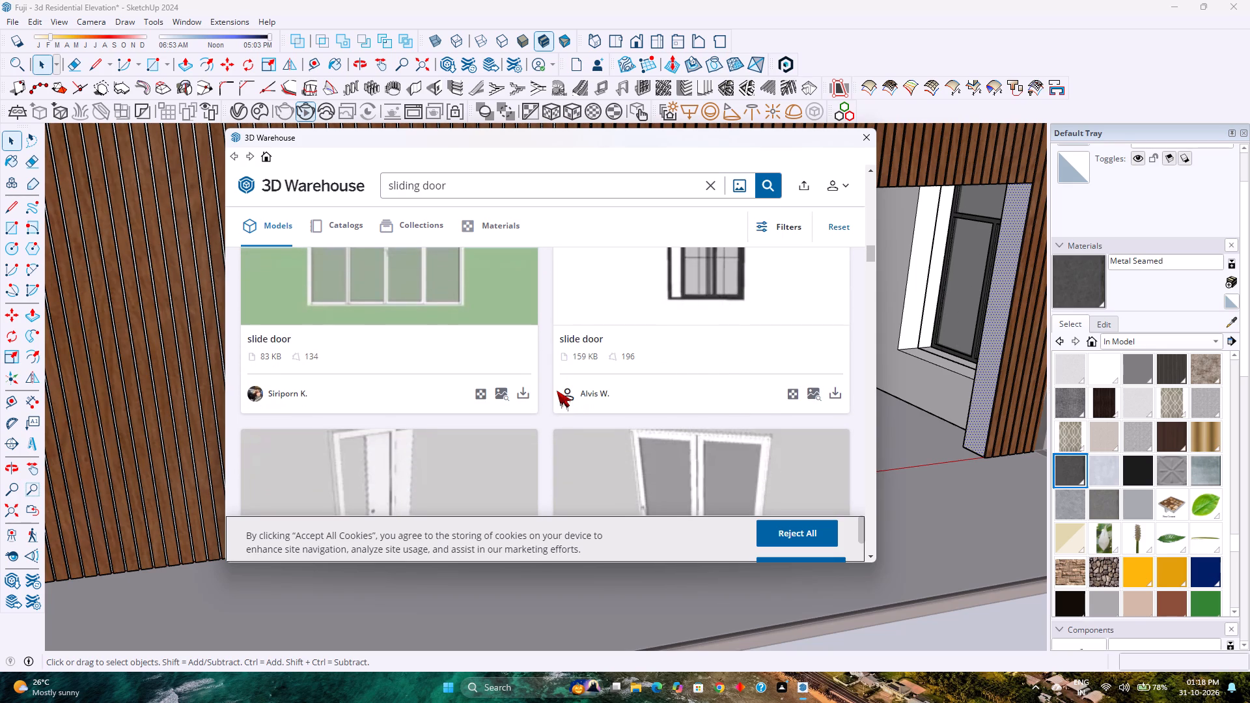
scroll(557, 391, "down", 7)
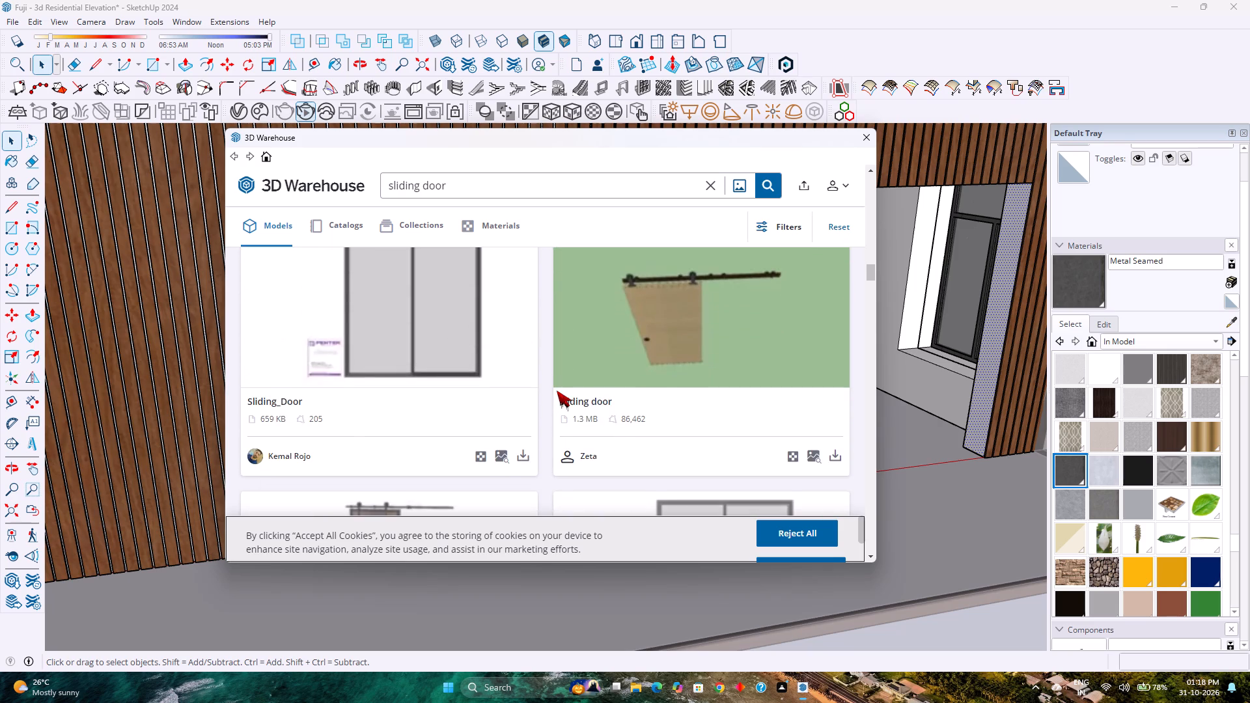
scroll(557, 391, "down", 10)
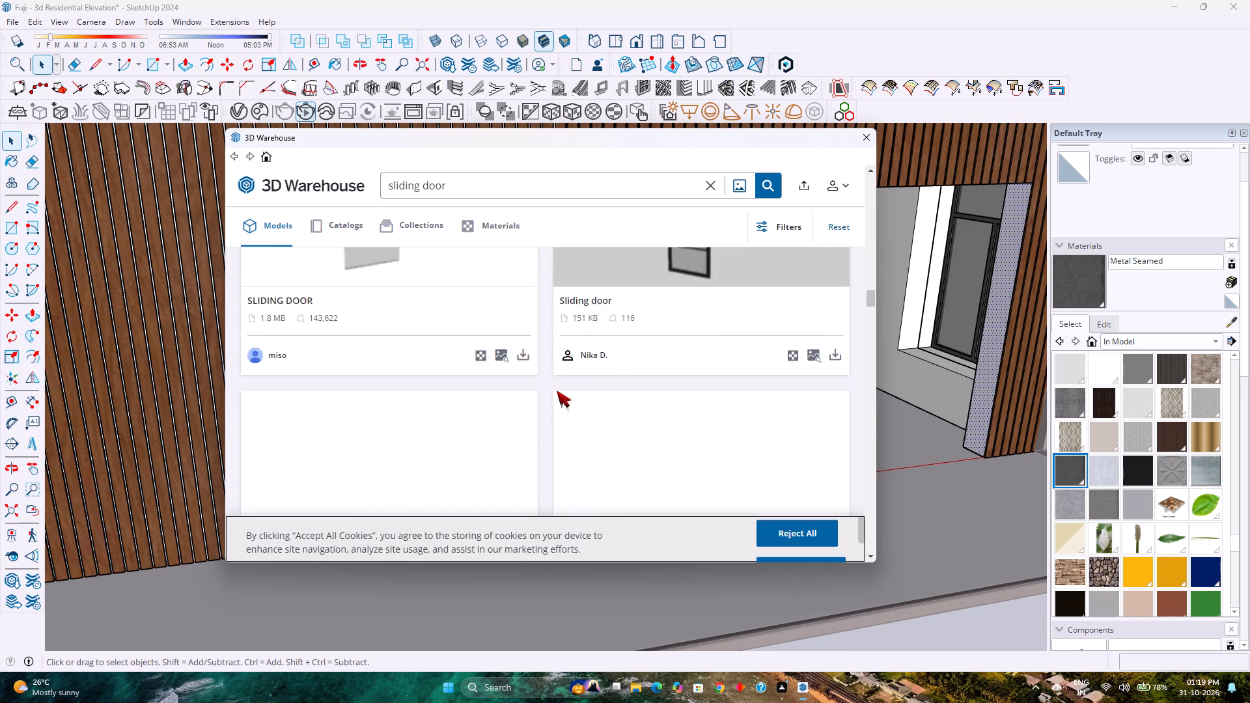
scroll(557, 391, "down", 2)
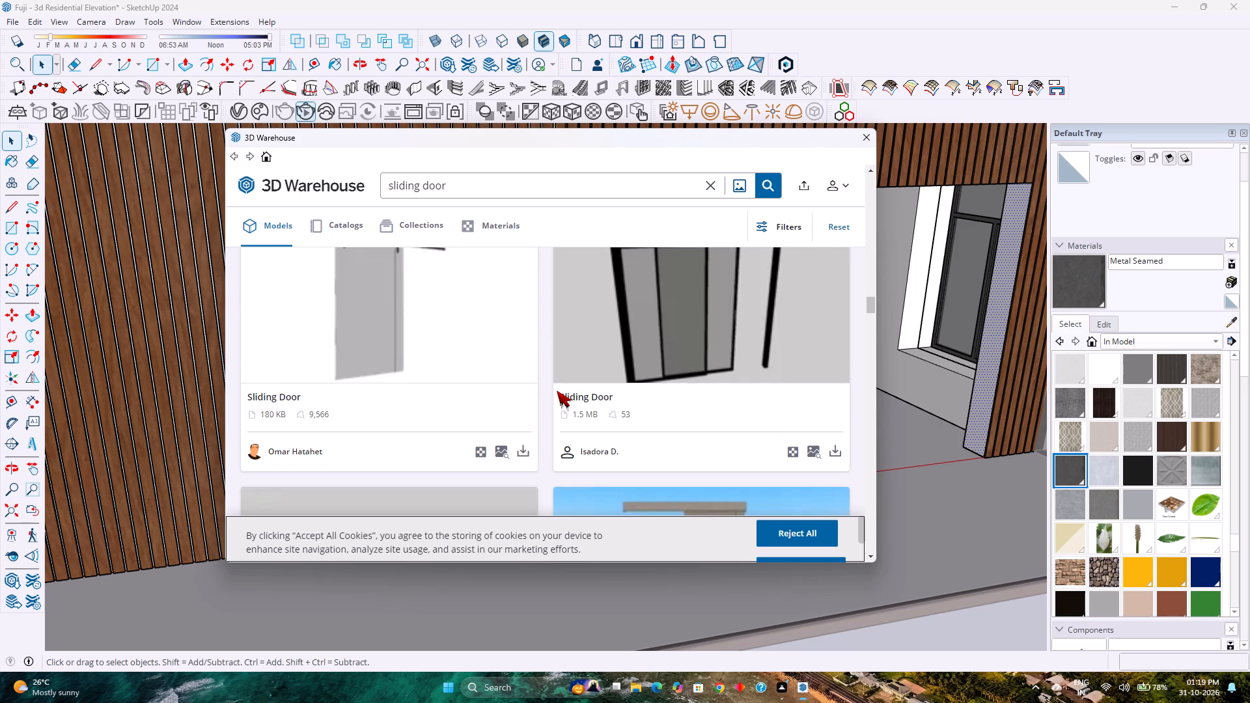
scroll(557, 391, "down", 4)
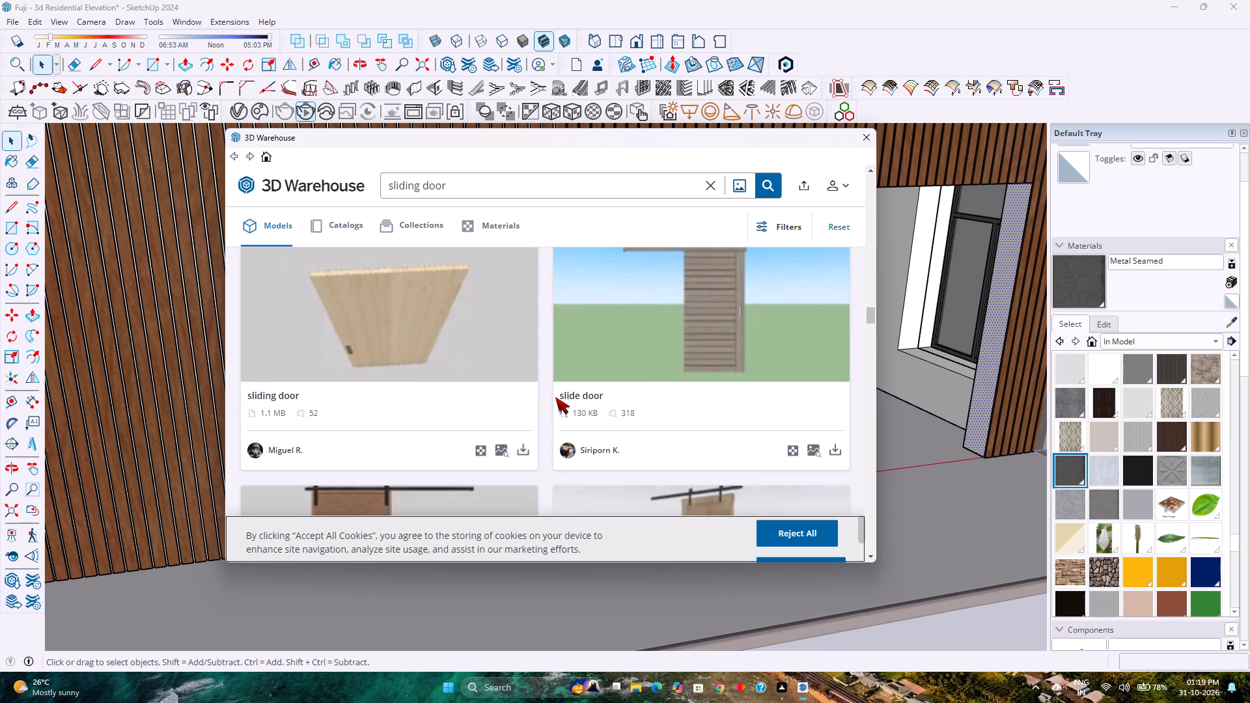
scroll(555, 411, "down", 17)
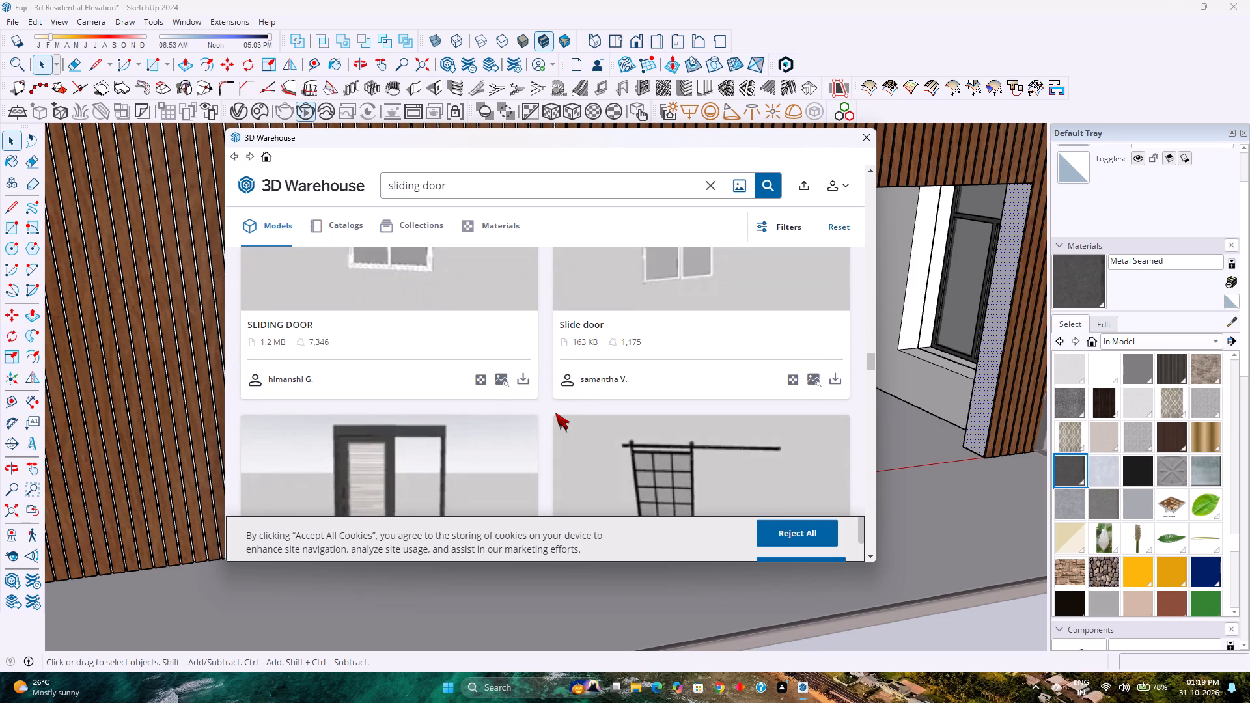
scroll(555, 413, "down", 6)
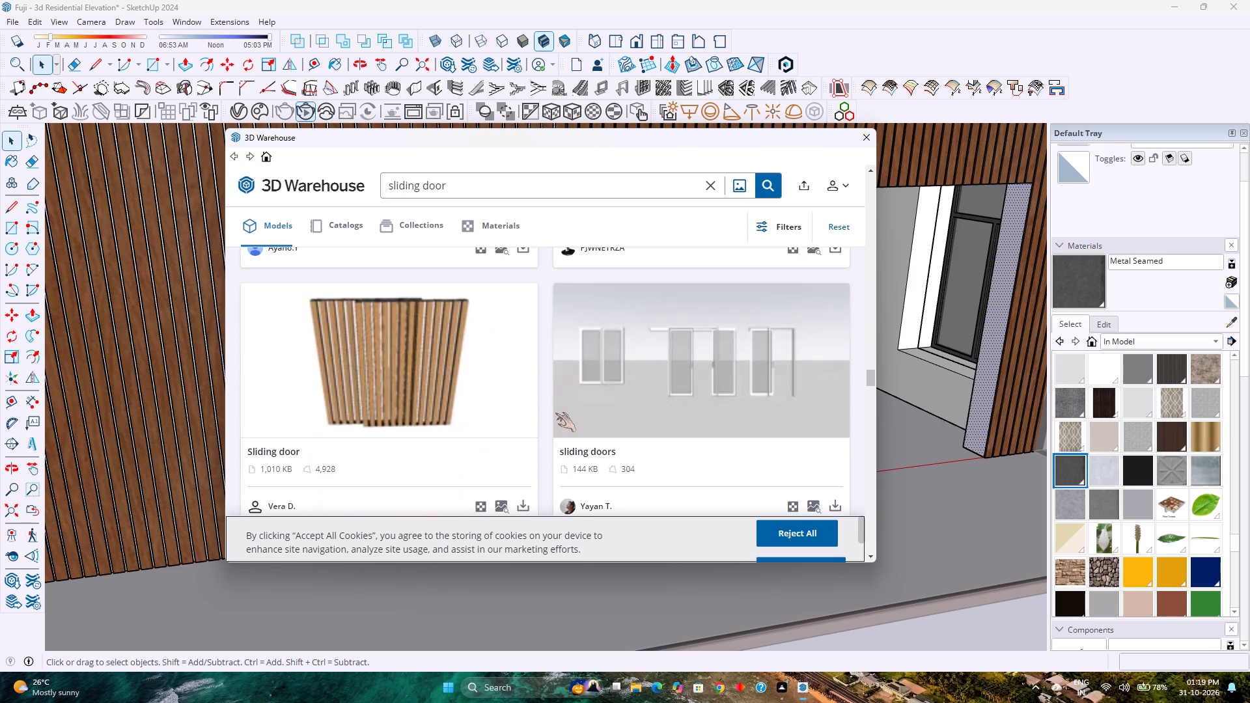
scroll(555, 413, "down", 9)
scroll(555, 413, "up", 2)
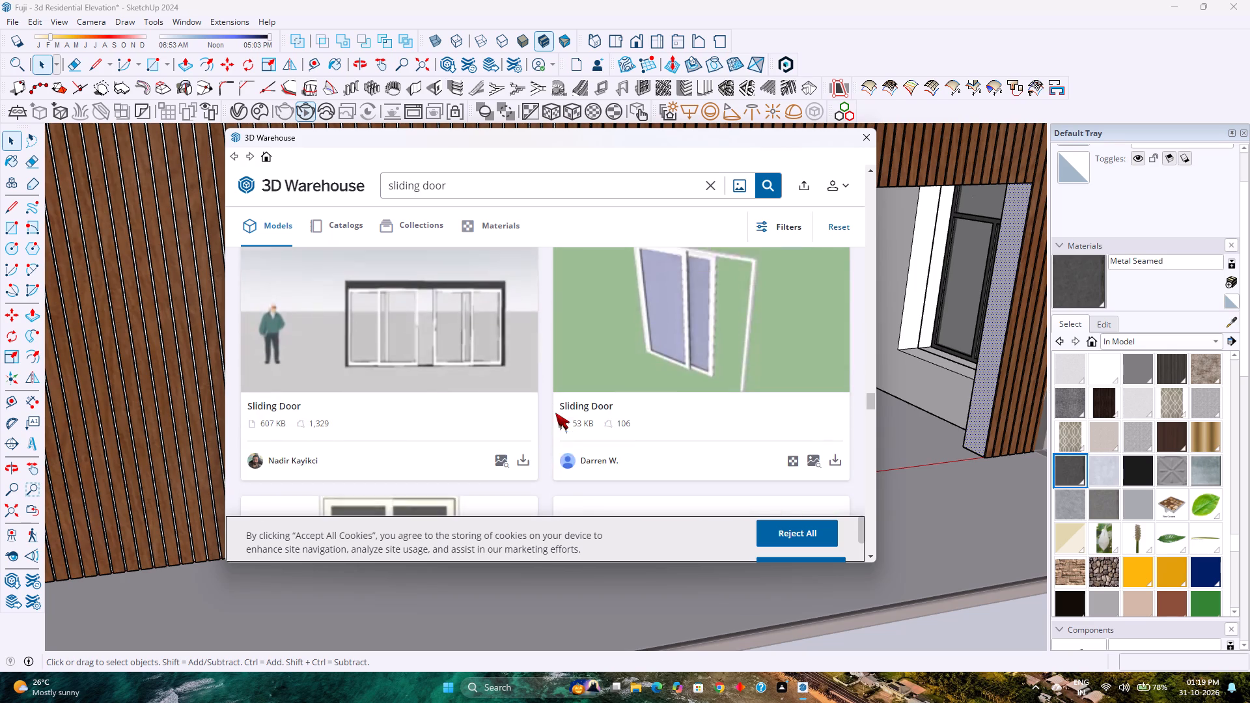
scroll(555, 413, "up", 4)
scroll(555, 413, "down", 10)
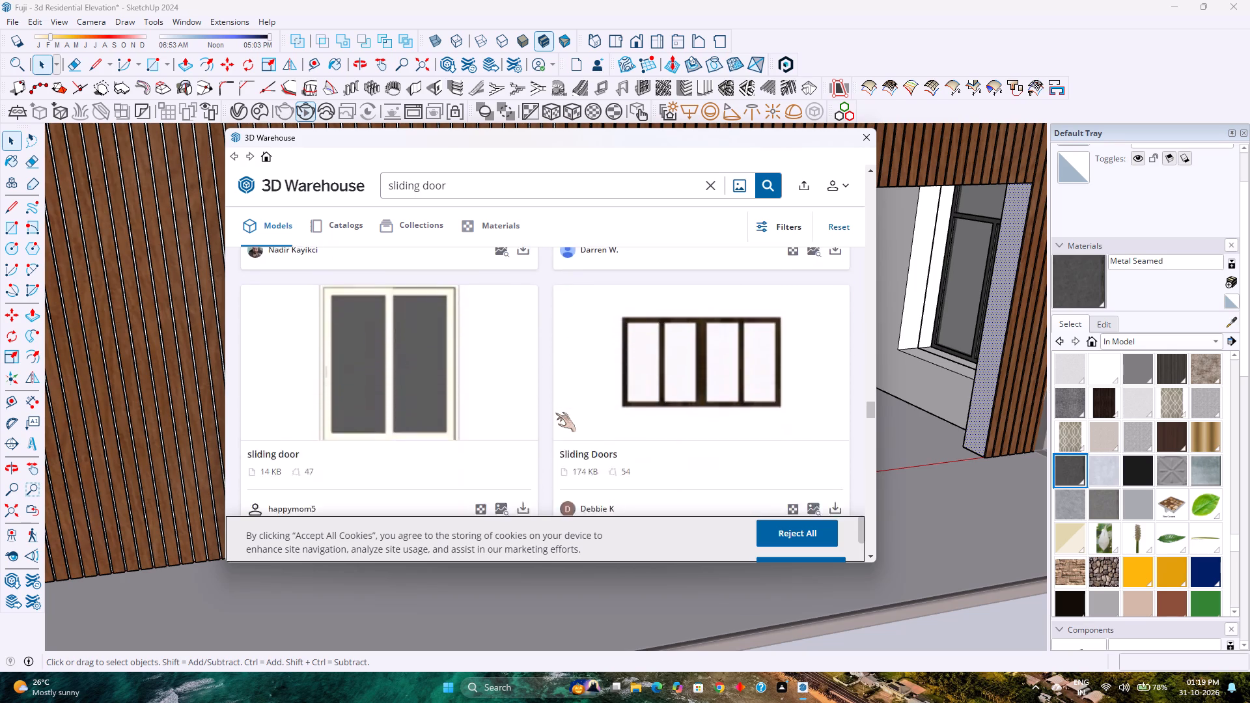
scroll(555, 413, "down", 3)
scroll(555, 413, "up", 3)
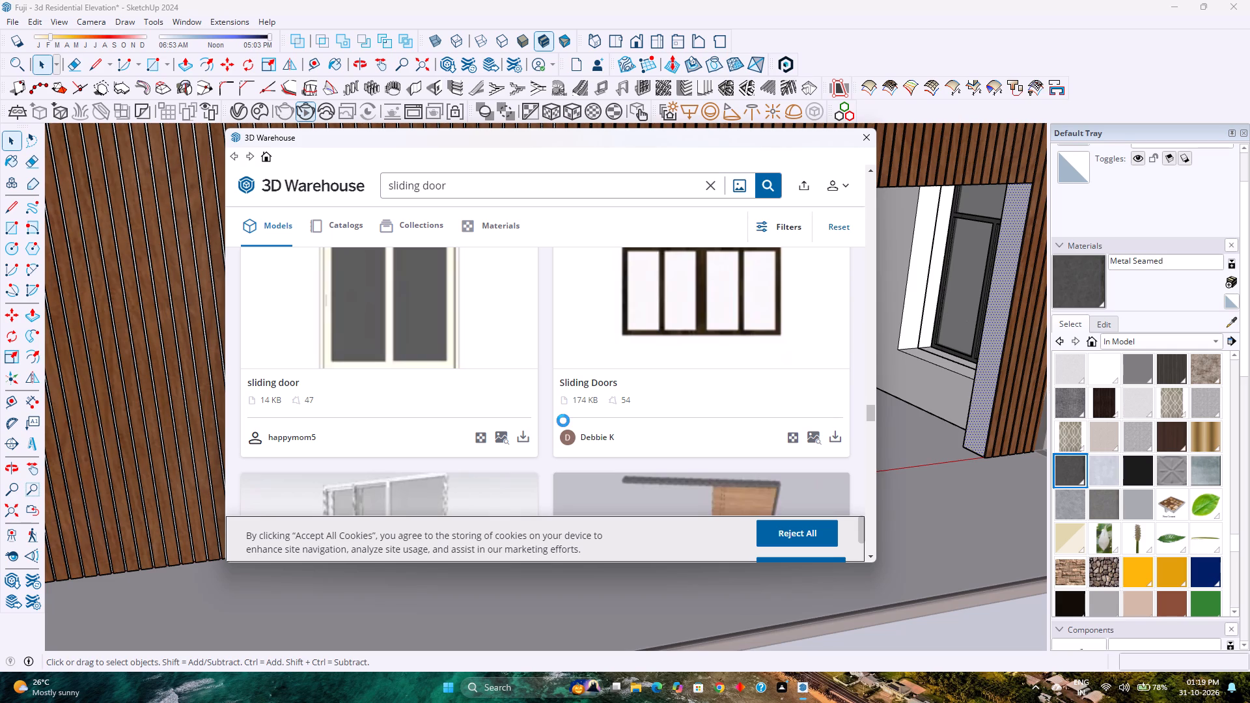
scroll(713, 337, "down", 2)
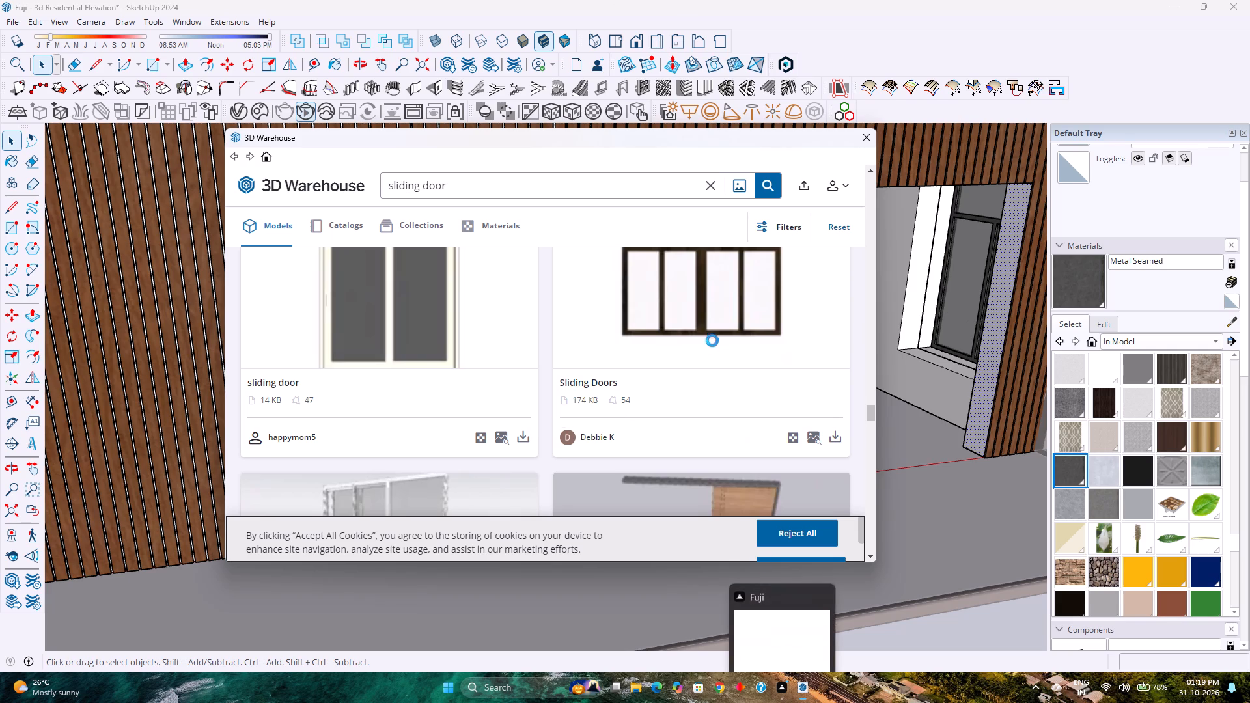
scroll(713, 359, "down", 3)
scroll(669, 398, "up", 4)
left_click(669, 396)
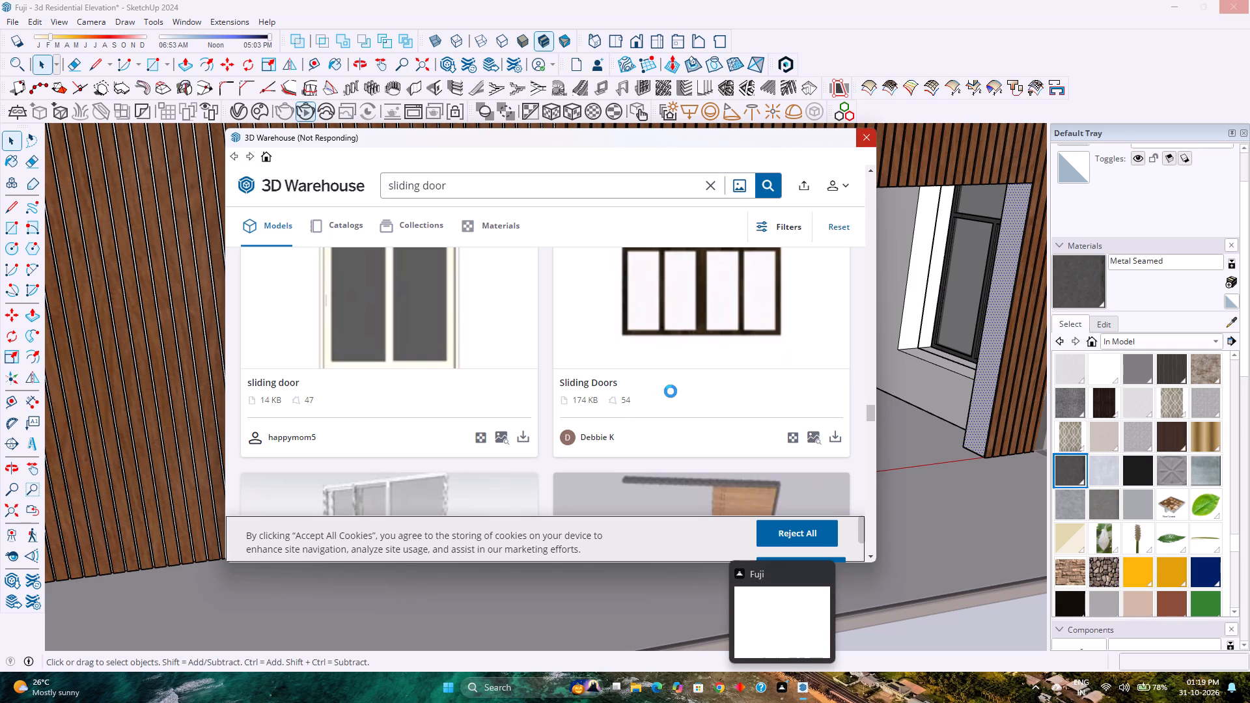
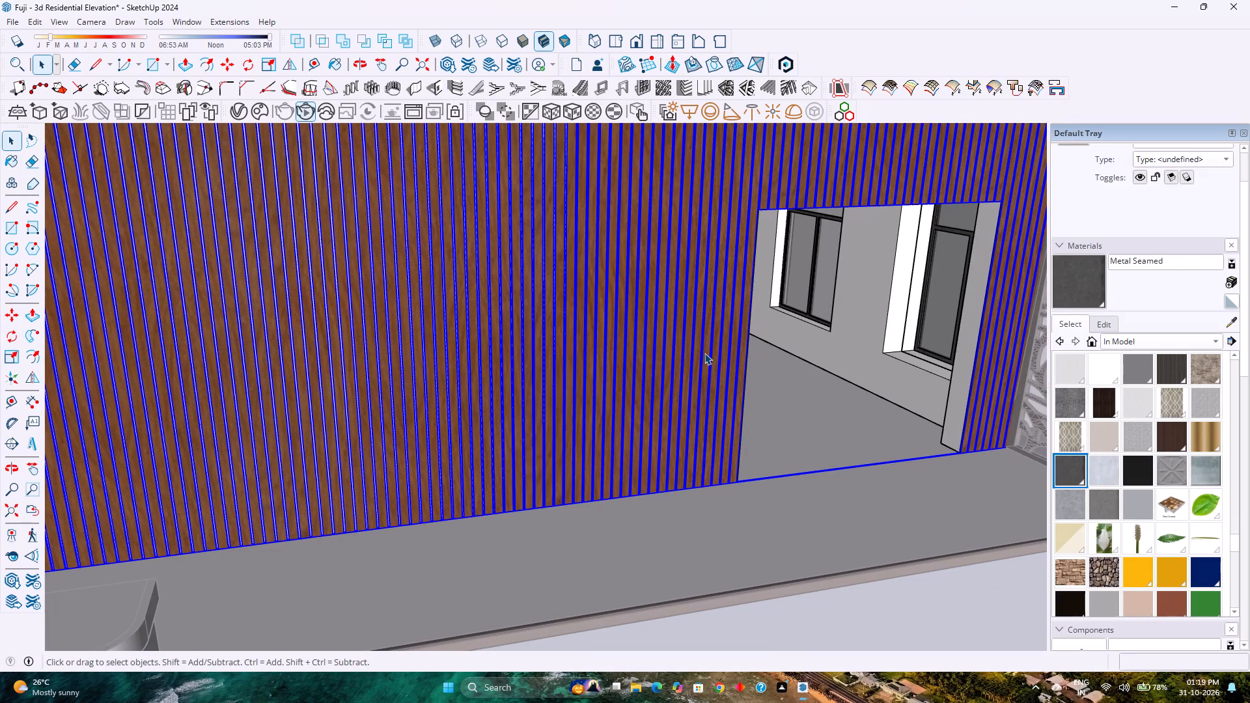
Reselect the doorway's inner side face and load the dark-framed "slide door" model with glazing bars from 3D Warehouse's sliding door results.
left_click(809, 519)
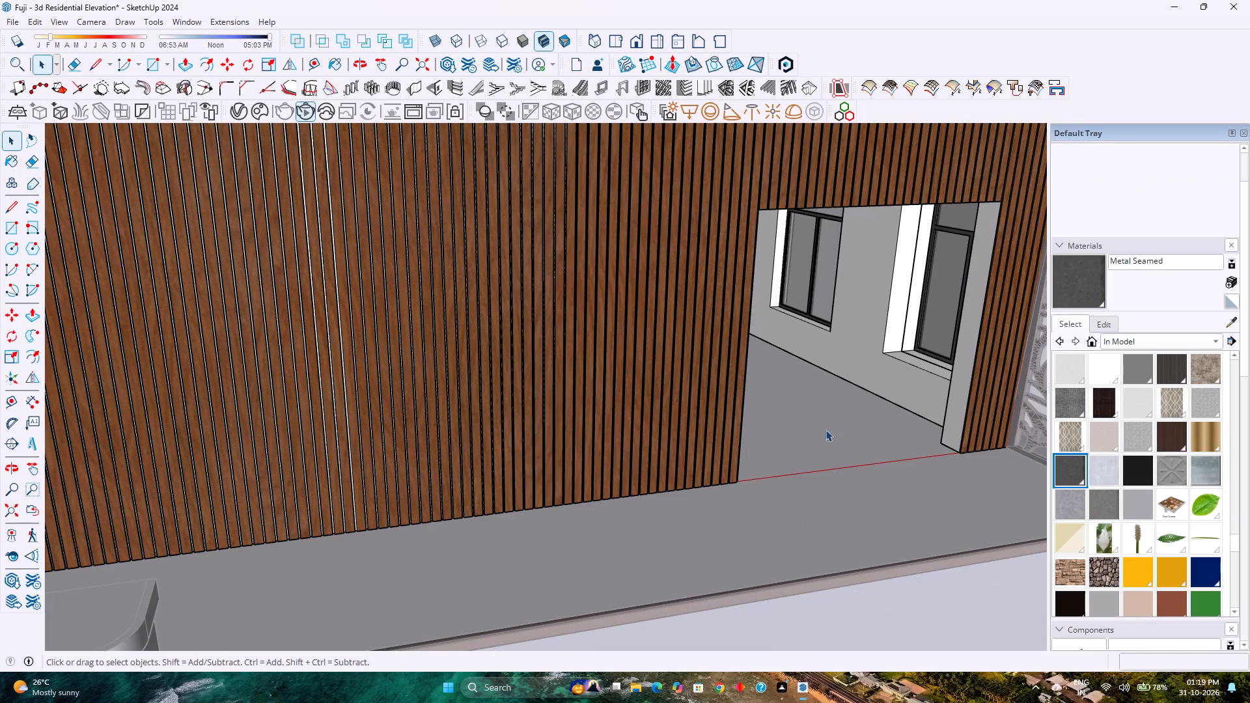
left_click(967, 373)
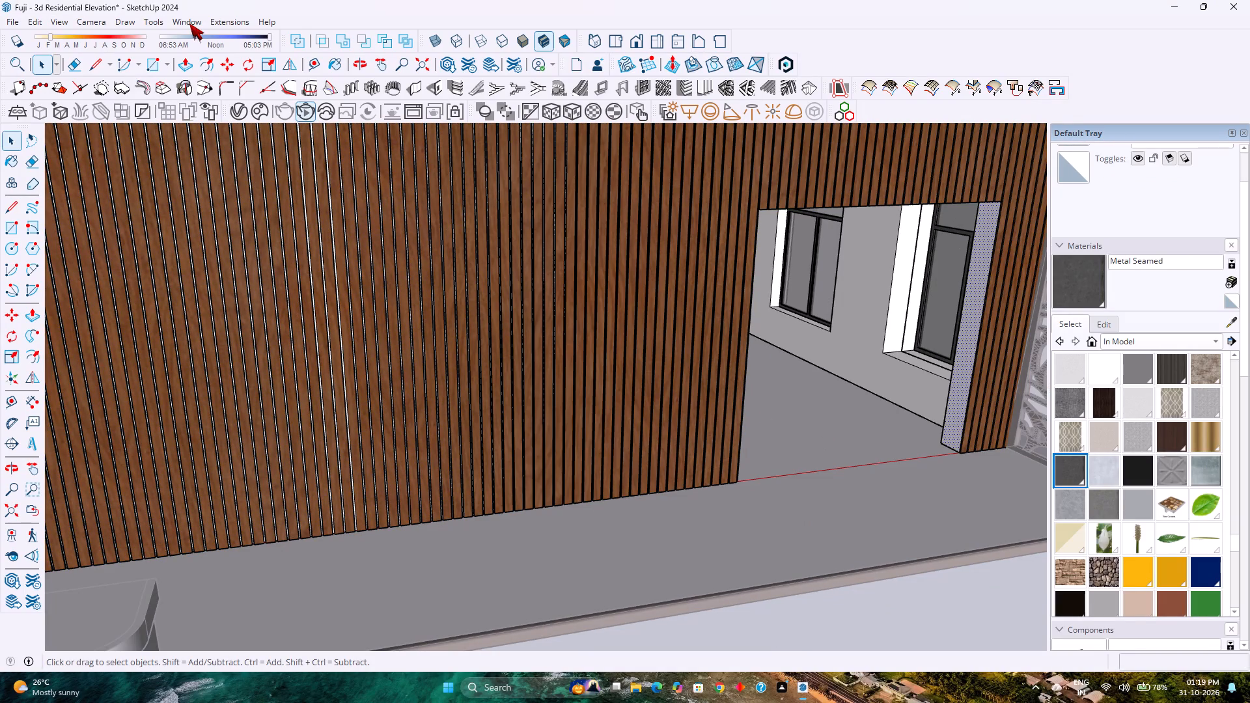
left_click(189, 23)
left_click(245, 117)
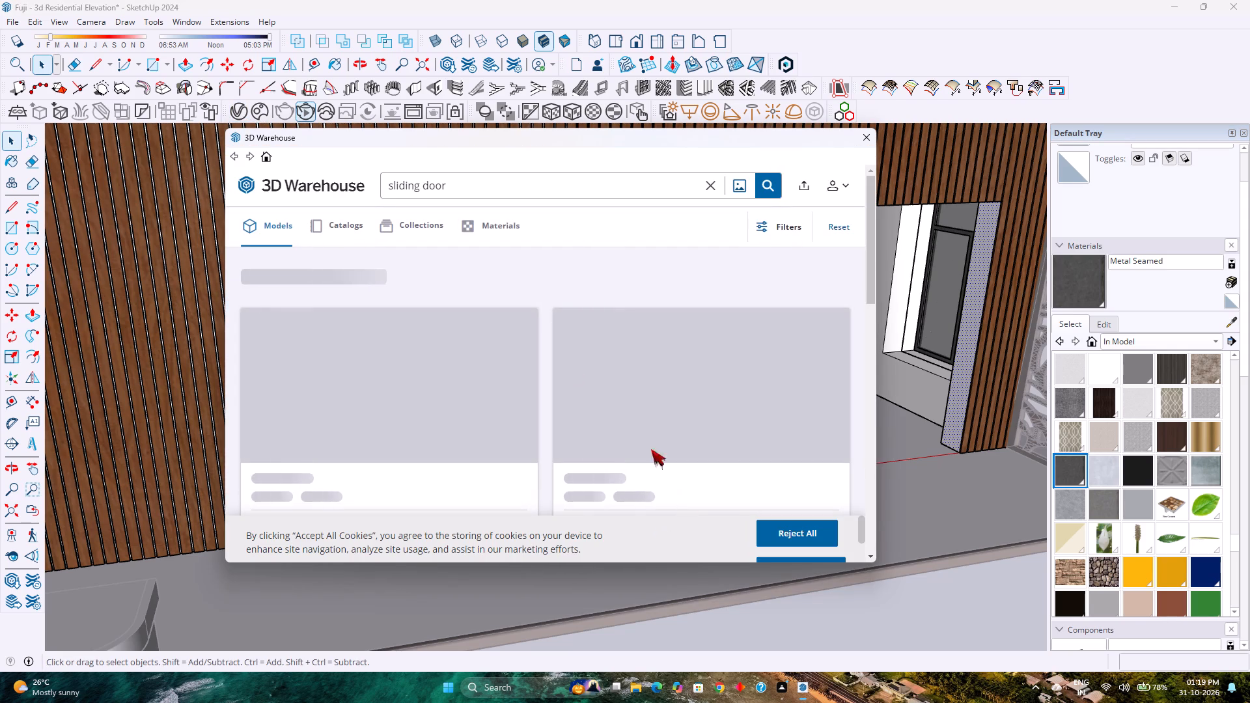
scroll(562, 347, "down", 9)
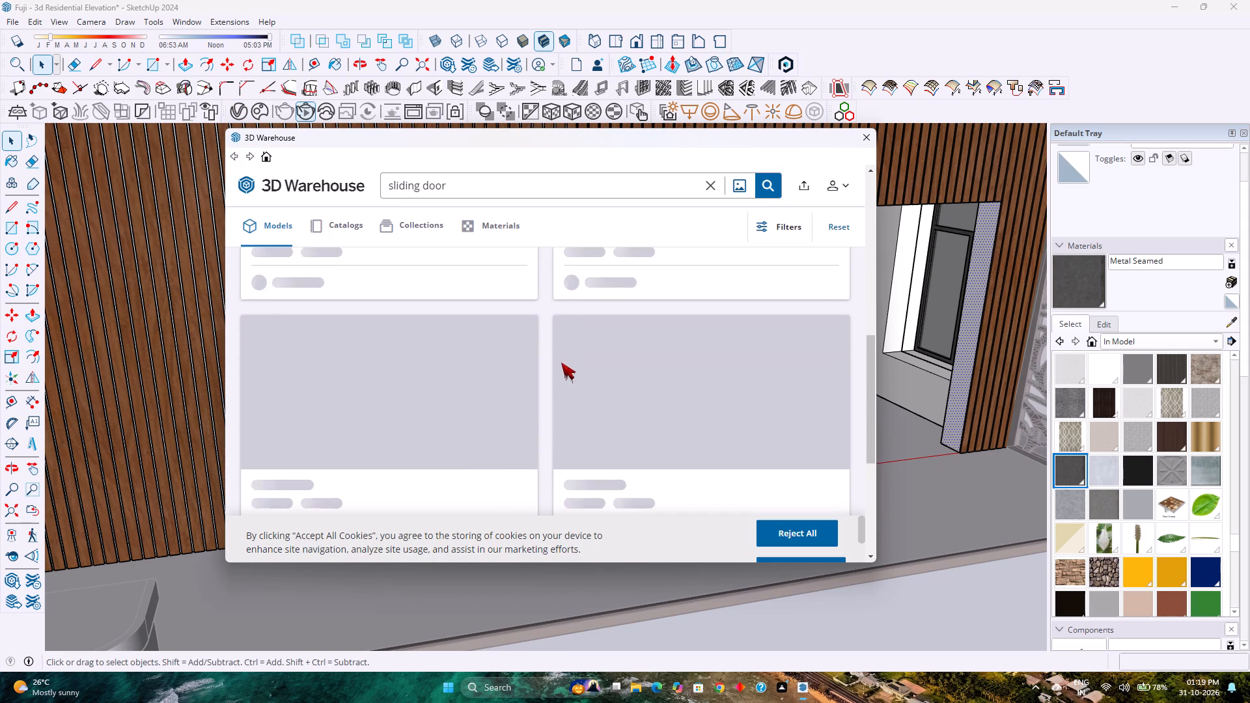
scroll(561, 363, "down", 8)
scroll(559, 371, "up", 7)
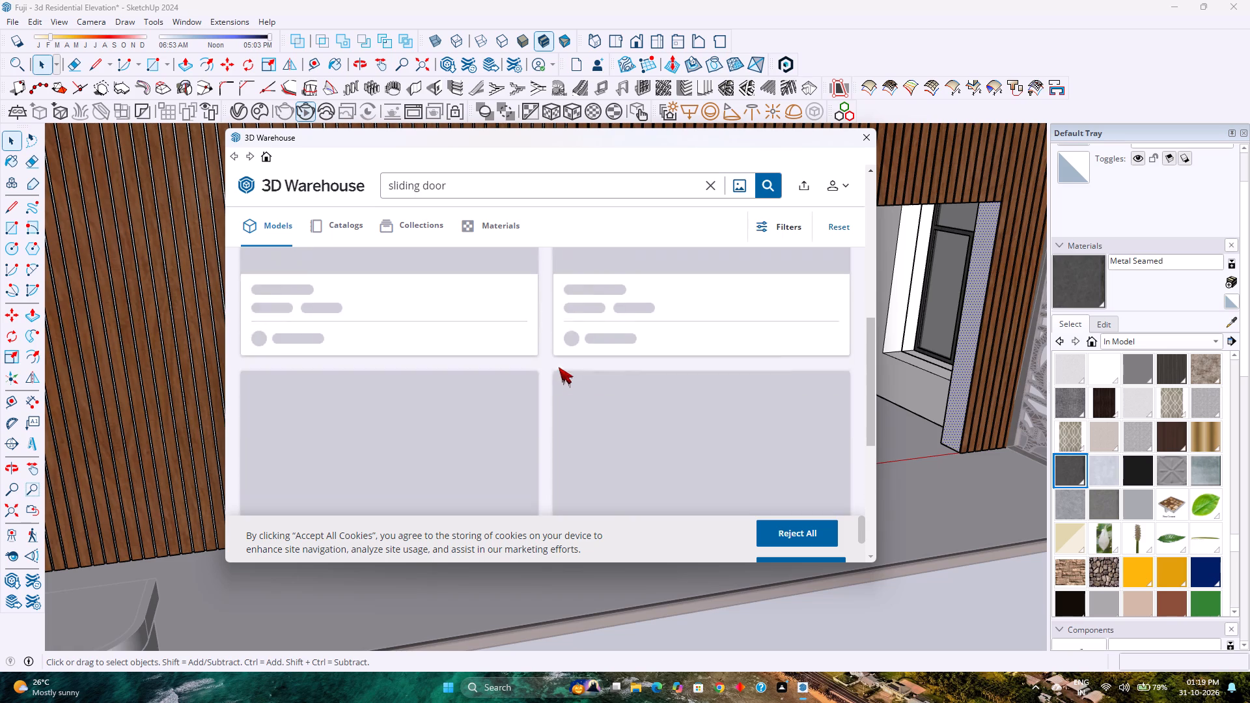
scroll(559, 367, "up", 13)
scroll(559, 366, "down", 5)
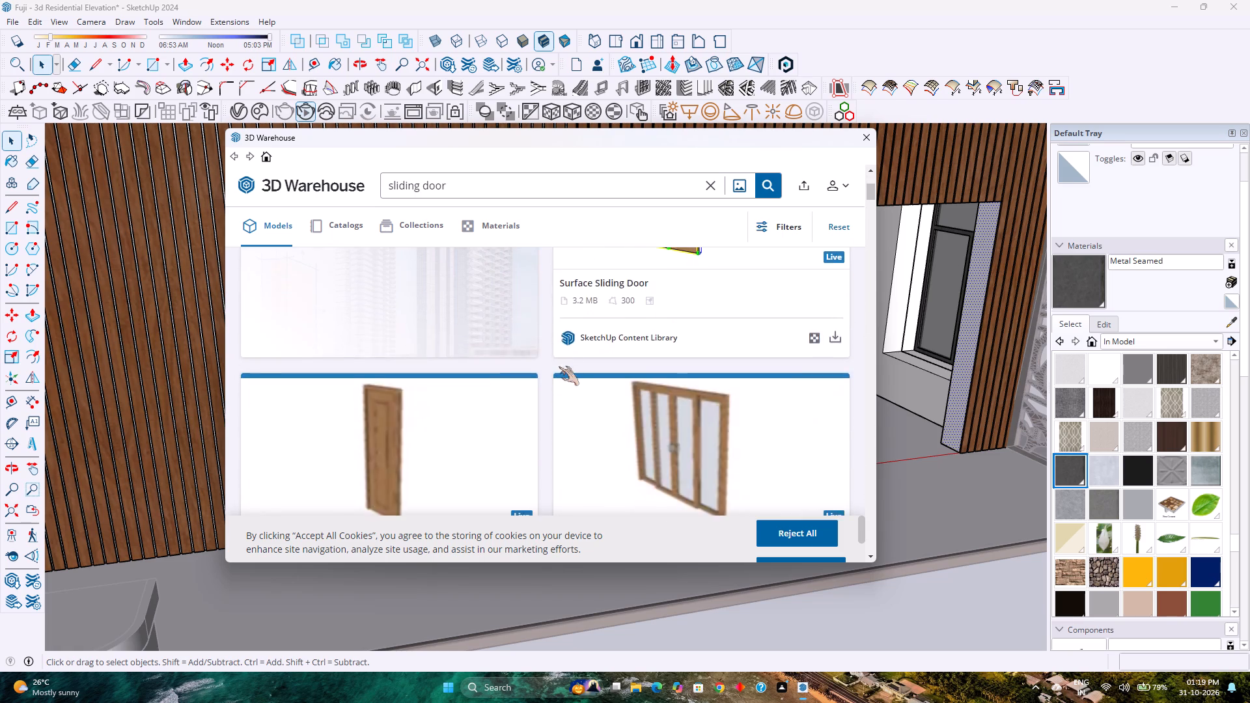
scroll(559, 366, "down", 12)
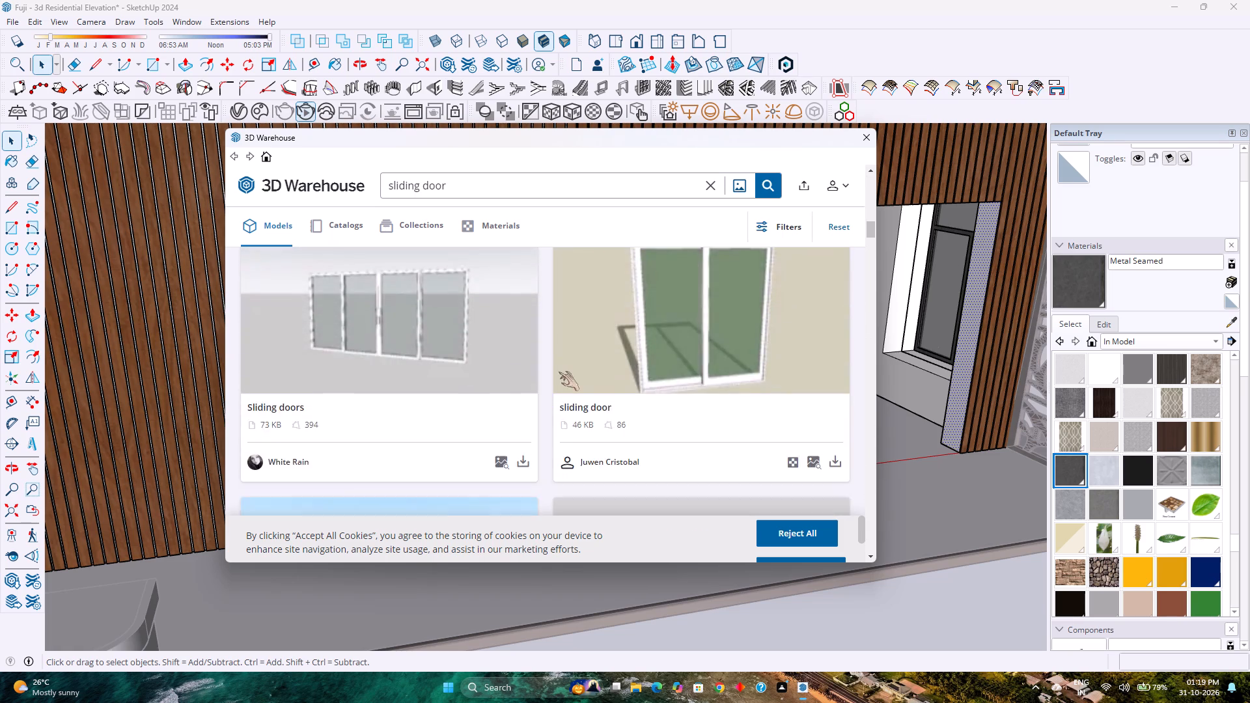
scroll(559, 372, "down", 7)
scroll(559, 373, "up", 3)
scroll(559, 374, "down", 2)
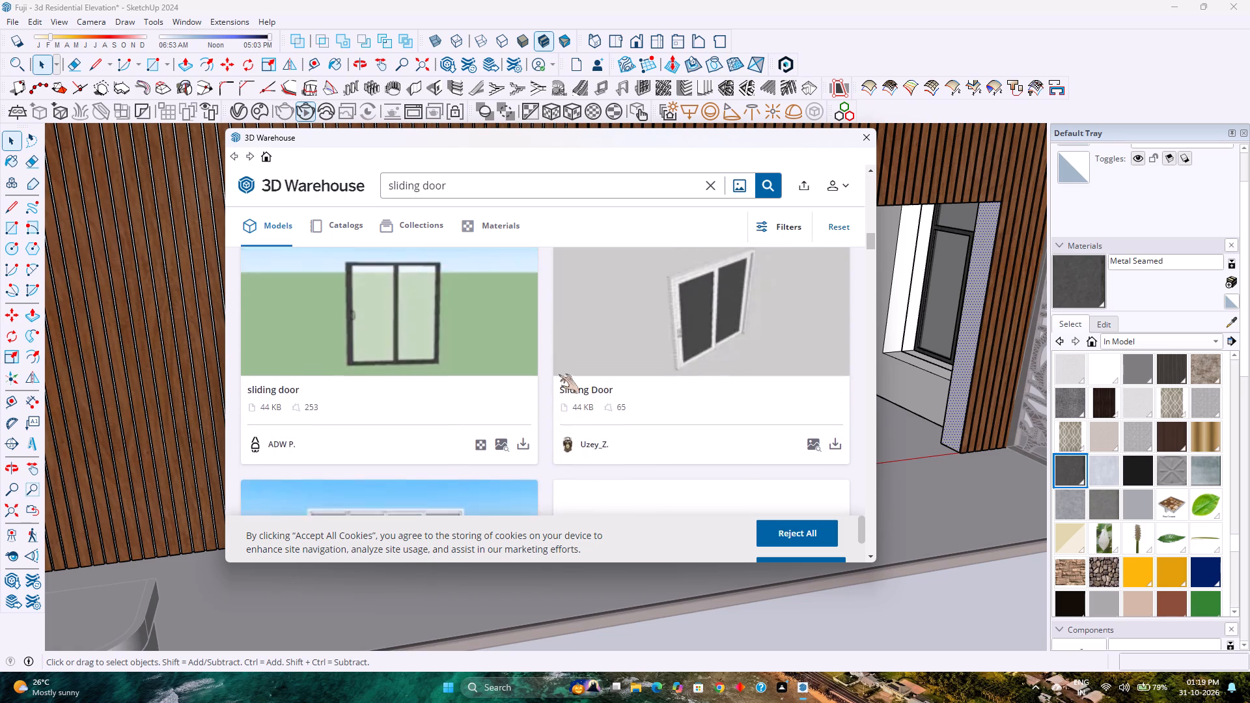
scroll(559, 374, "down", 4)
scroll(559, 374, "up", 3)
scroll(717, 360, "down", 2)
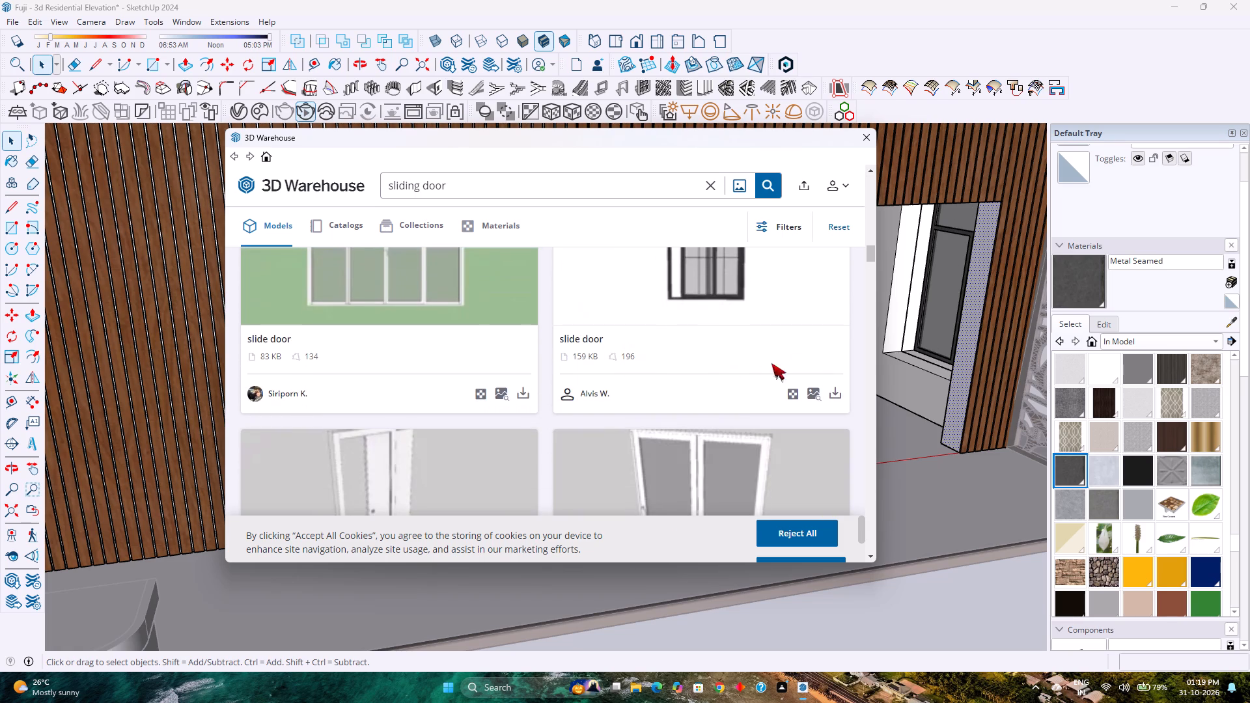
left_click(844, 399)
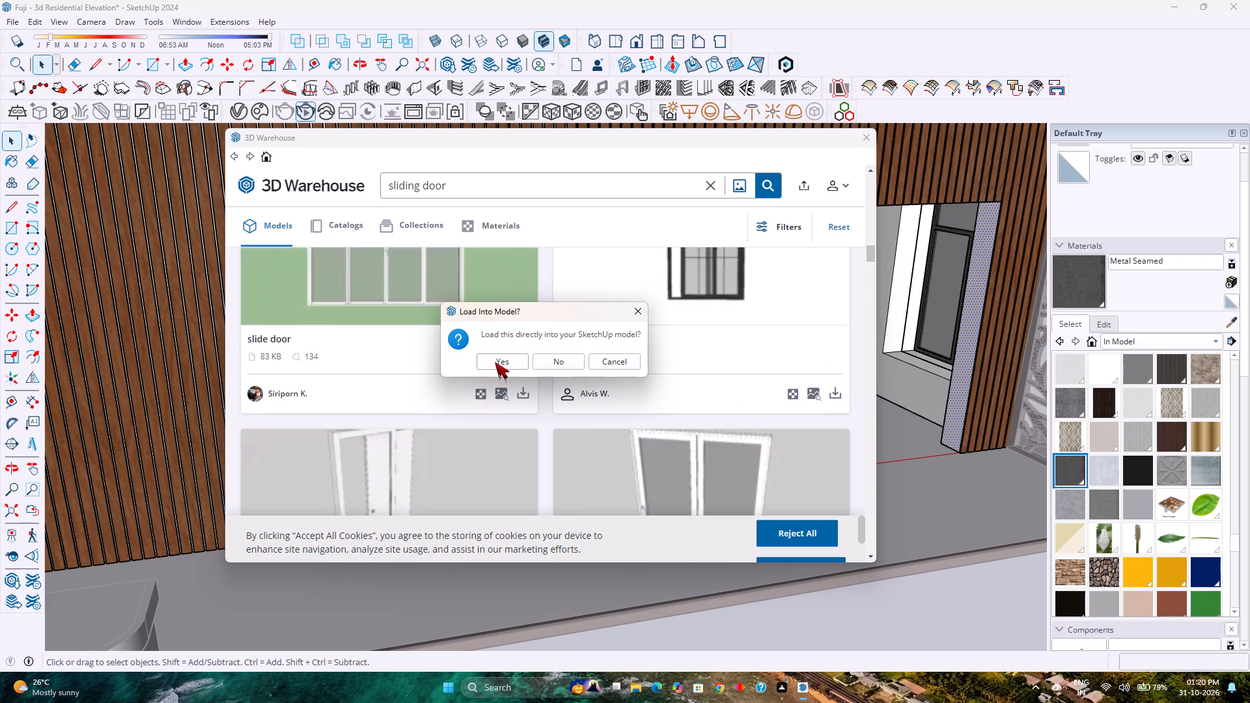
left_click(497, 359)
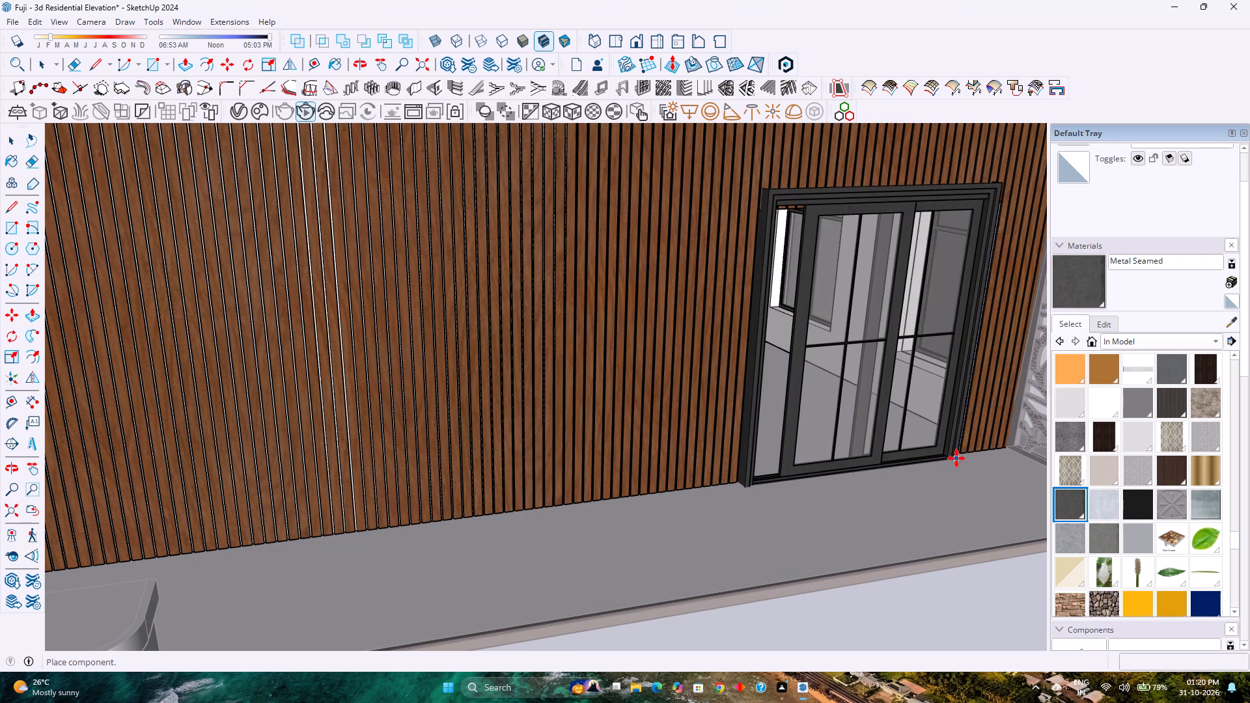
Place the loaded sliding door in the upper balcony's doorway, at the bottom corner nearest the leaf-pattern screen.
scroll(957, 450, "up", 11)
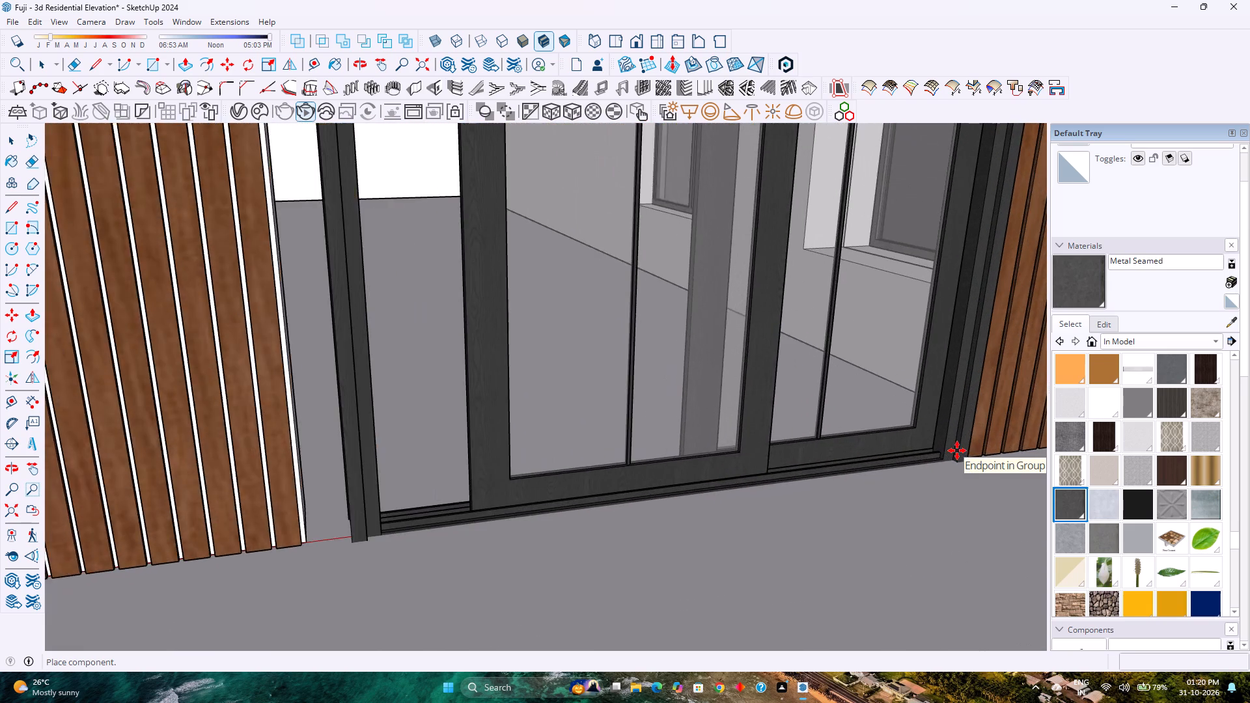
scroll(957, 450, "up", 15)
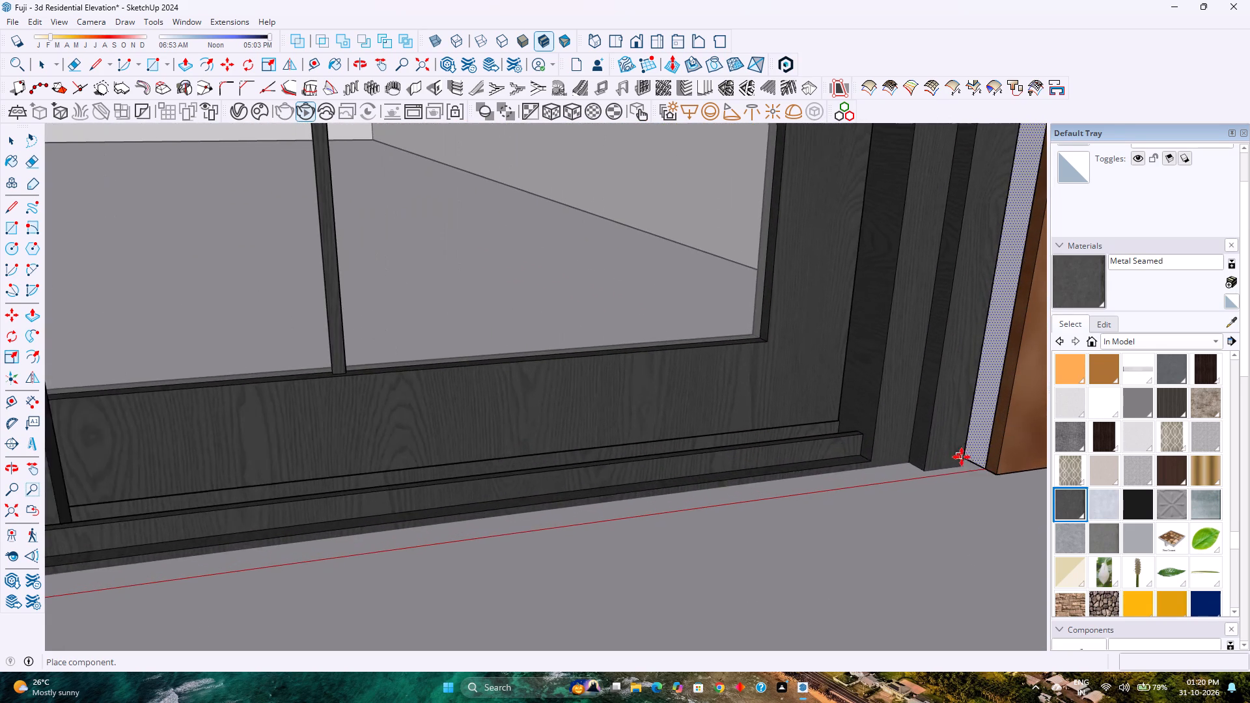
left_click(987, 437)
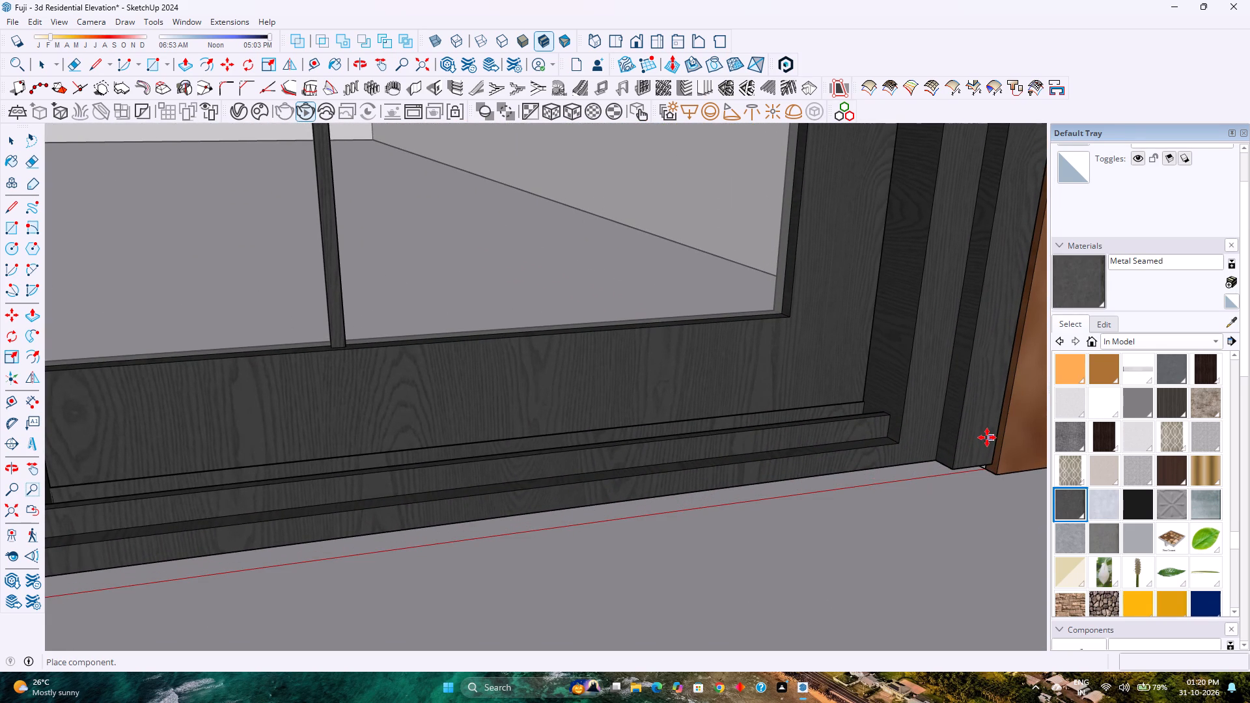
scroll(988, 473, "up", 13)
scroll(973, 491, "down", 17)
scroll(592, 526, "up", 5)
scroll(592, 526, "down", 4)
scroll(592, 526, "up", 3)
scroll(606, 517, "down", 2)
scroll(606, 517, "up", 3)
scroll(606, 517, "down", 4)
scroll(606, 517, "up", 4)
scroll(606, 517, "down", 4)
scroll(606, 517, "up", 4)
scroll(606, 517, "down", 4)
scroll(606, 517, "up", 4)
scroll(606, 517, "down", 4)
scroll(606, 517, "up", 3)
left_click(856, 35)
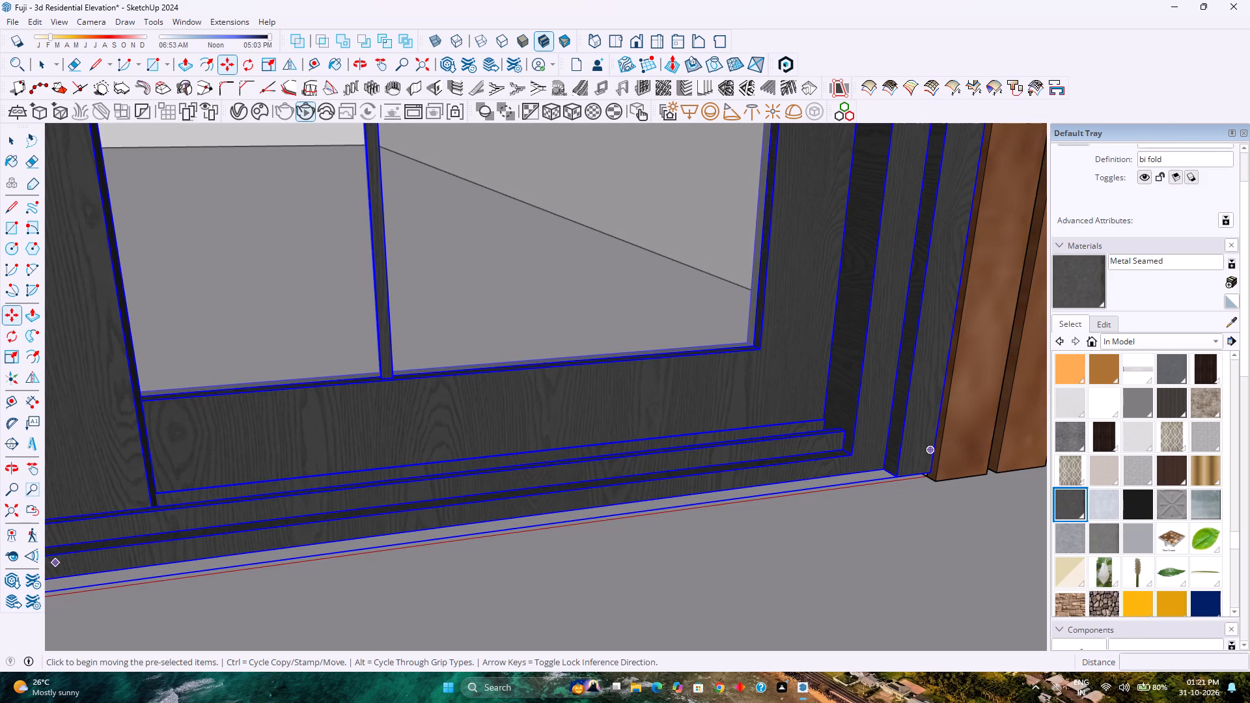
Move the sliding door by its bottom outer frame corner onto the doorway's bottom corner beside the wood slats.
scroll(975, 465, "up", 5)
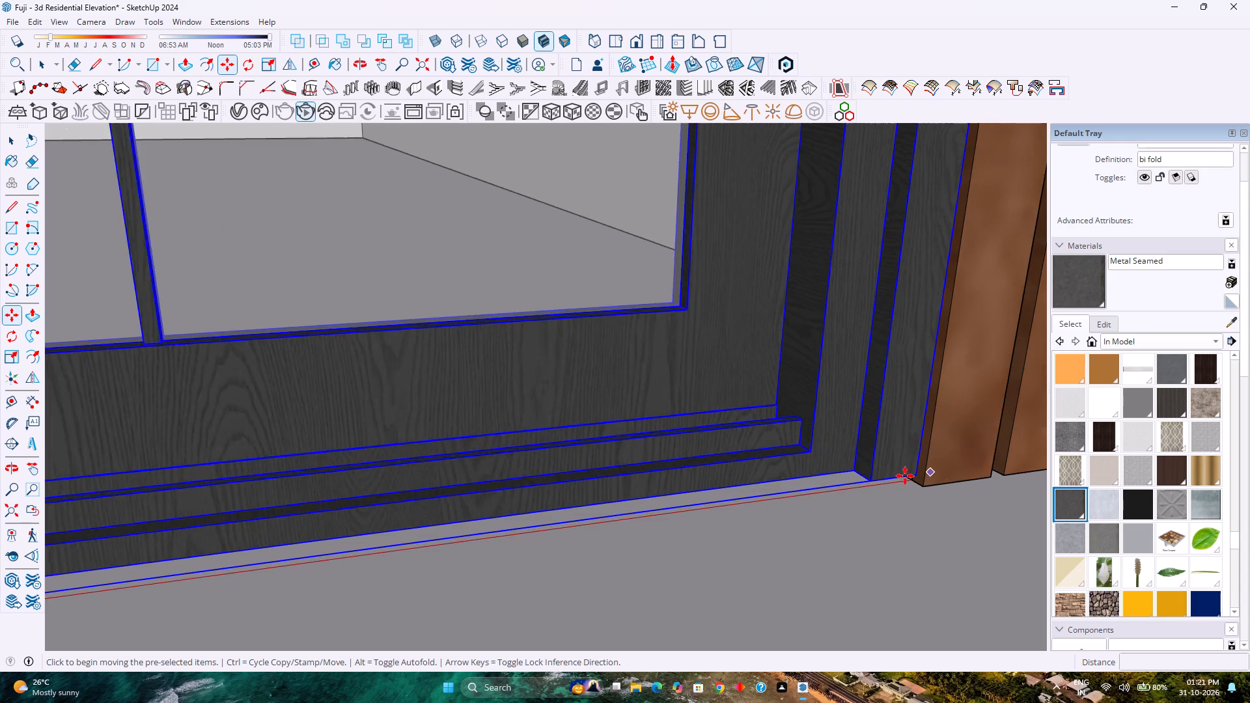
scroll(905, 476, "up", 11)
left_click(941, 463)
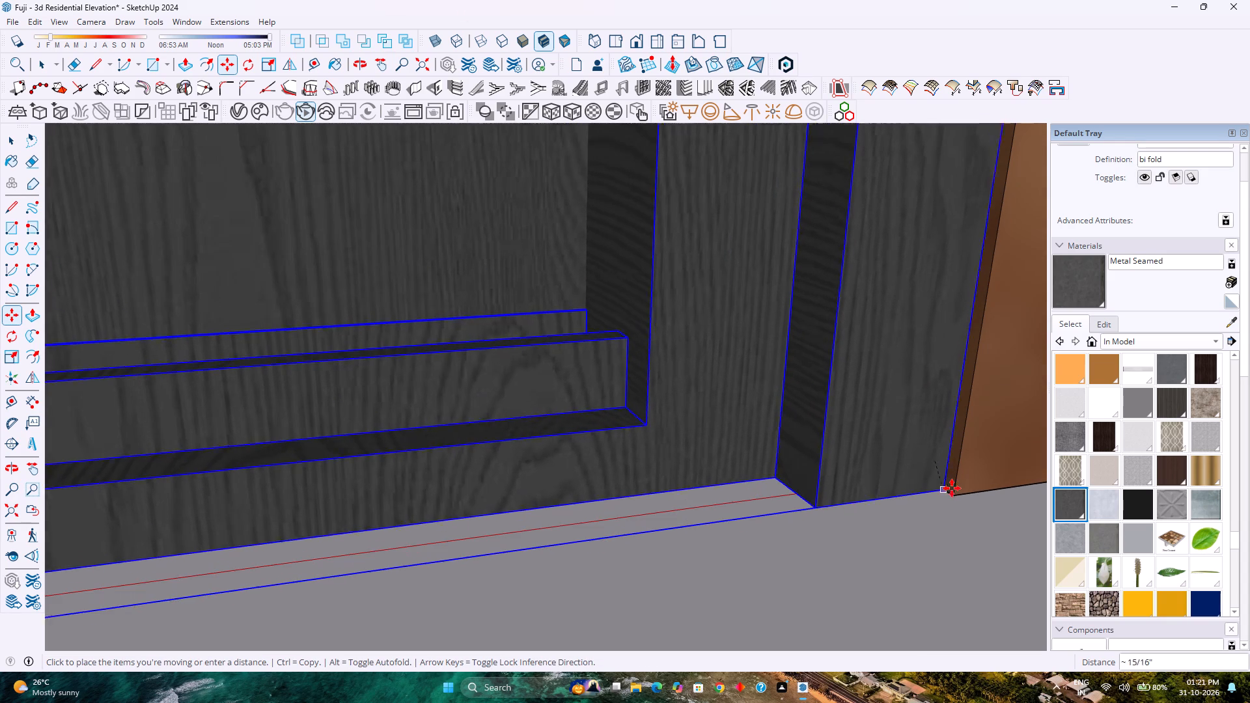
left_click(952, 492)
Move the sliding door 2" inward from the slatted wall's outer face along the doorway's side.
scroll(937, 514, "up", 8)
middle_click(941, 504)
middle_click(940, 504)
middle_click(940, 504)
middle_click(940, 504)
middle_click_drag(936, 504, 840, 483)
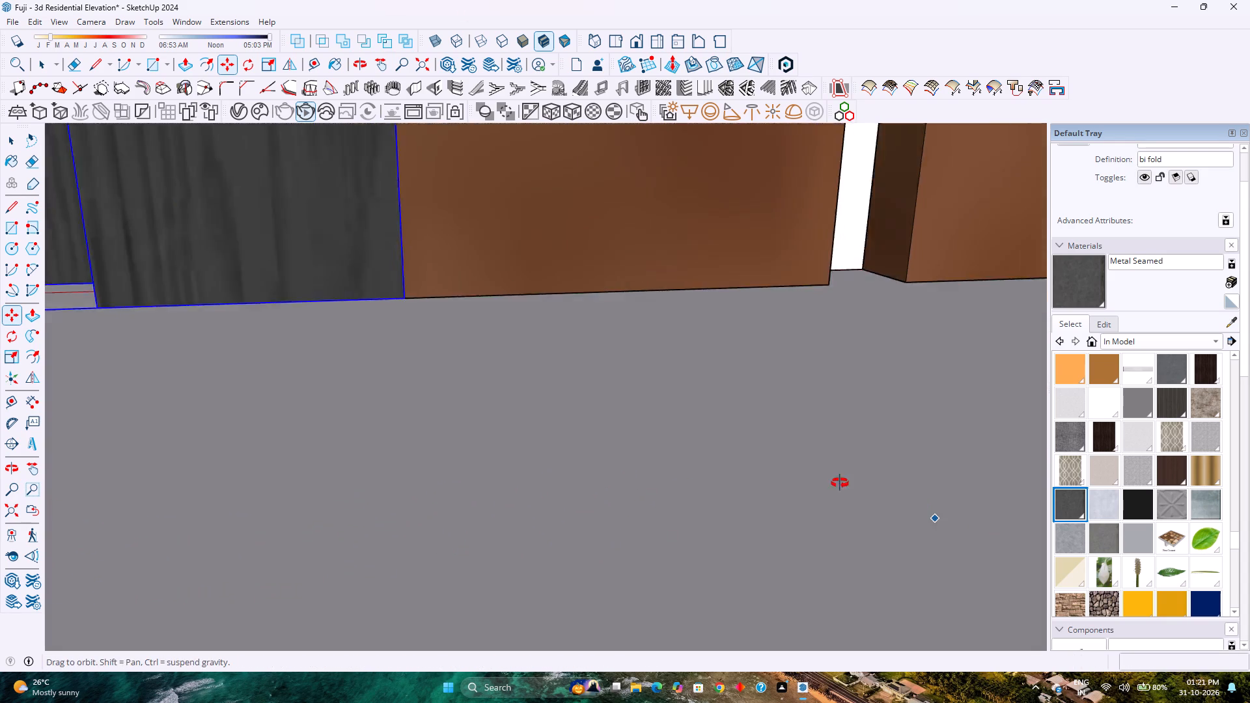
middle_click_drag(840, 483, 839, 482)
middle_click(839, 482)
middle_click(839, 482)
middle_click(840, 482)
scroll(817, 427, "down", 2)
middle_click(387, 316)
middle_click(387, 316)
middle_click_drag(478, 328, 622, 353)
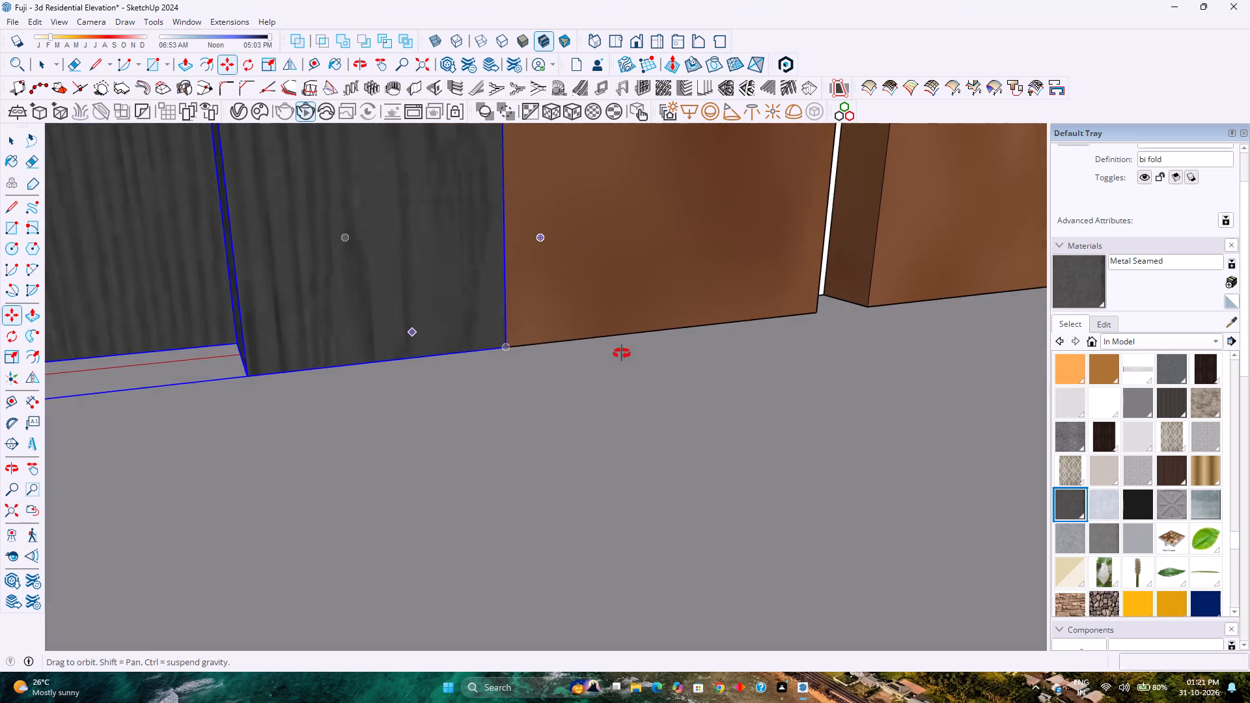
middle_click_drag(622, 353, 622, 353)
scroll(622, 353, "down", 4)
left_click(534, 352)
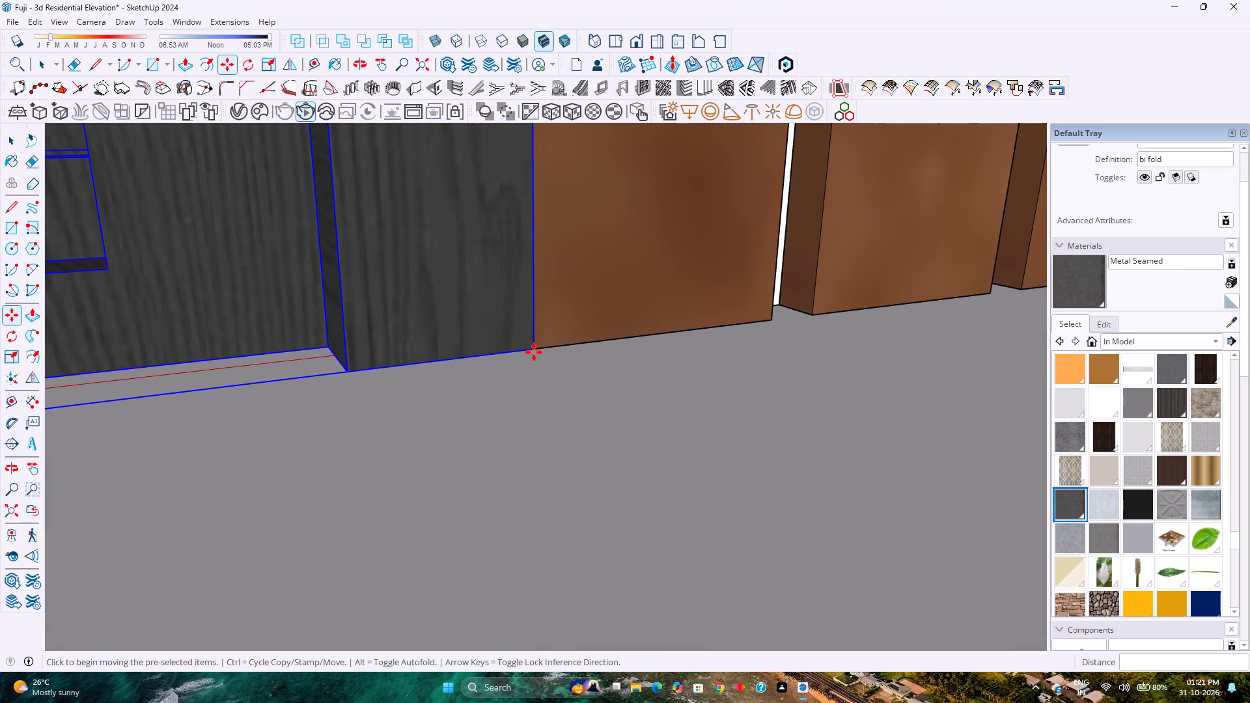
left_click(512, 336)
scroll(507, 329, "down", 6)
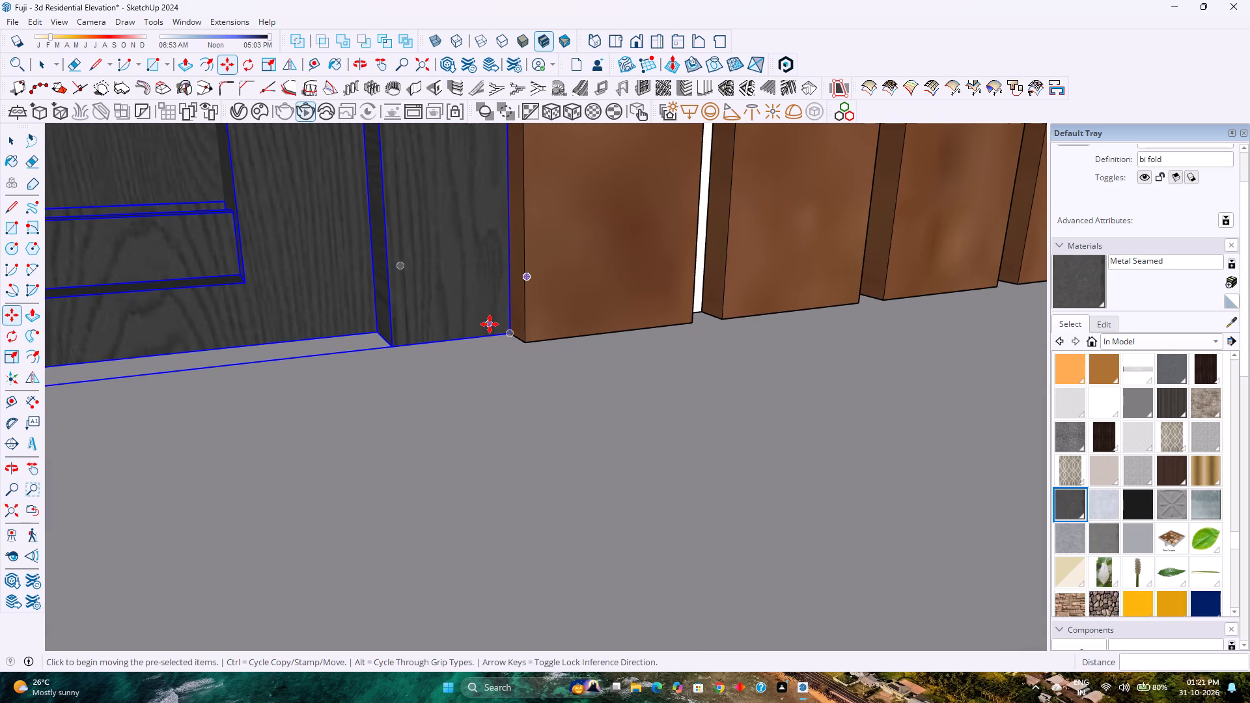
type("2\"")
key("Return")
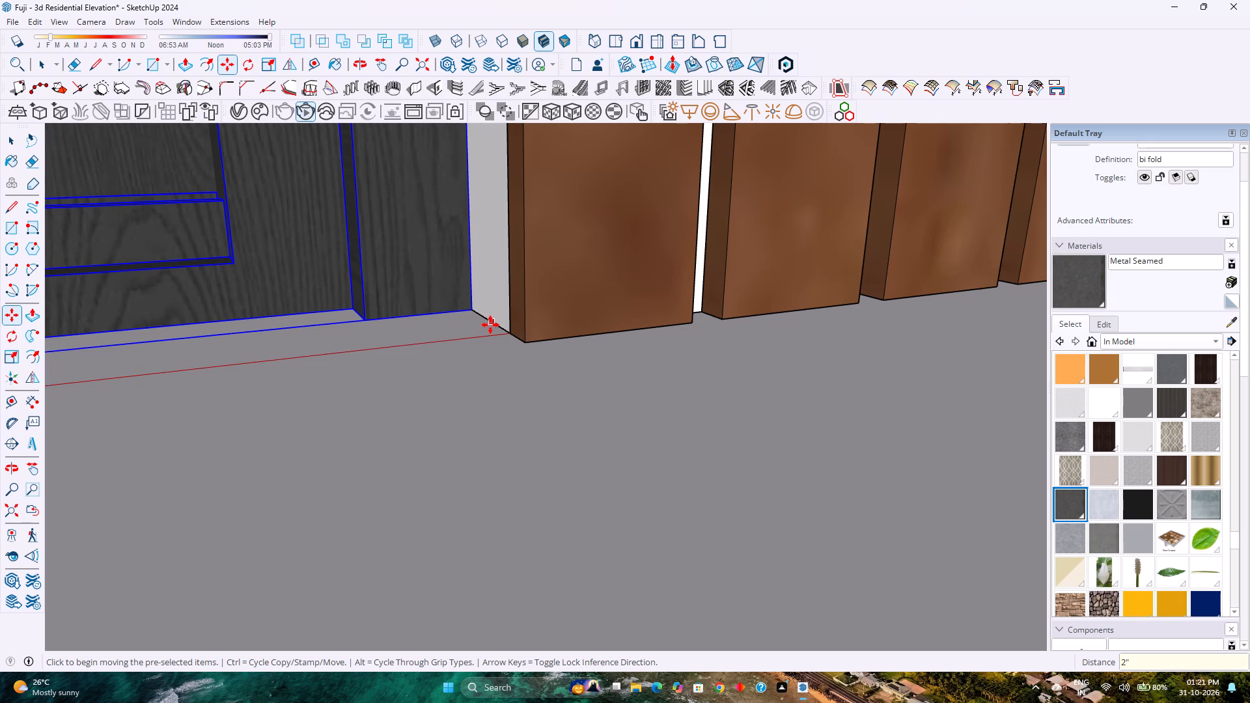
Show back edges and scale the sliding door's height from its top by about 0.93 to meet the doorway's upper edge.
scroll(553, 427, "down", 6)
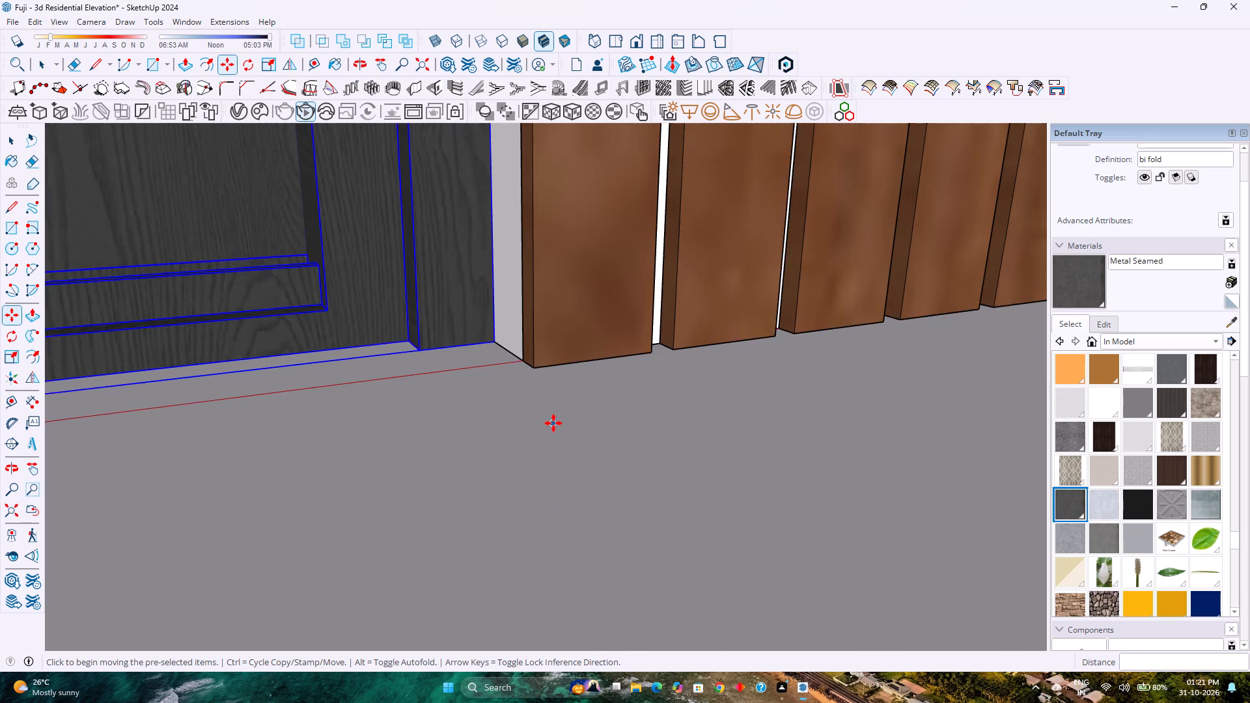
scroll(553, 423, "down", 4)
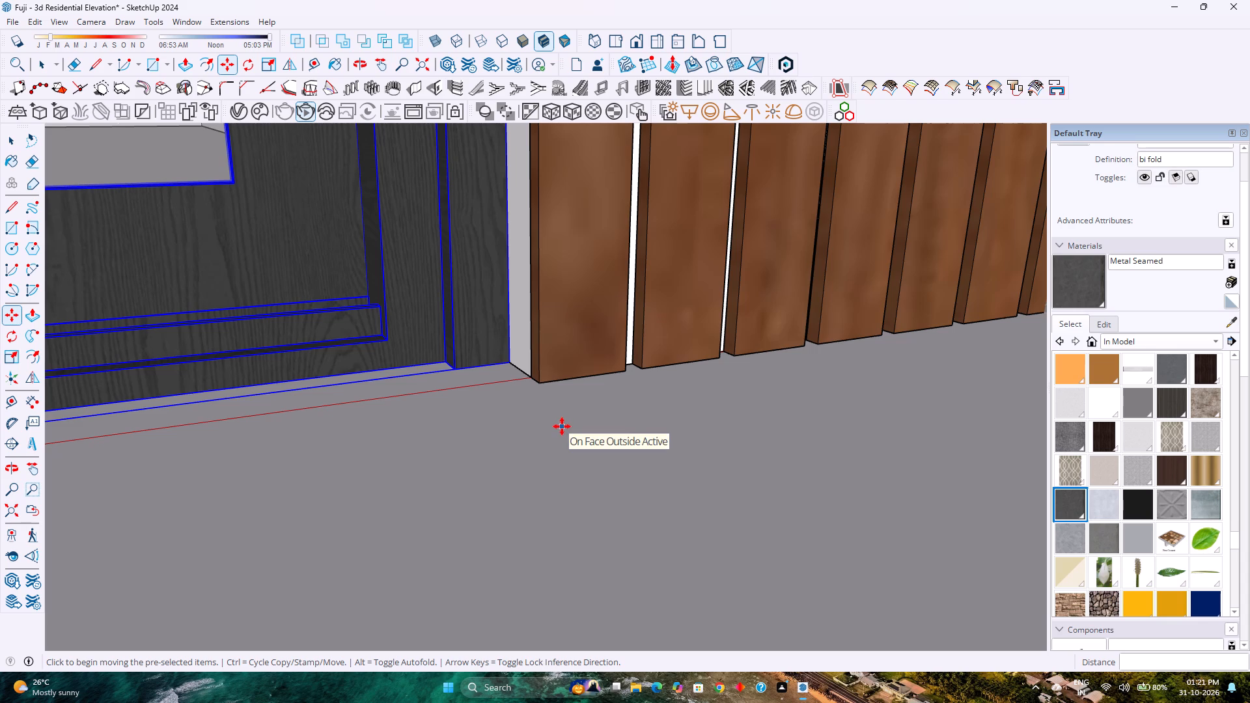
scroll(571, 383, "down", 19)
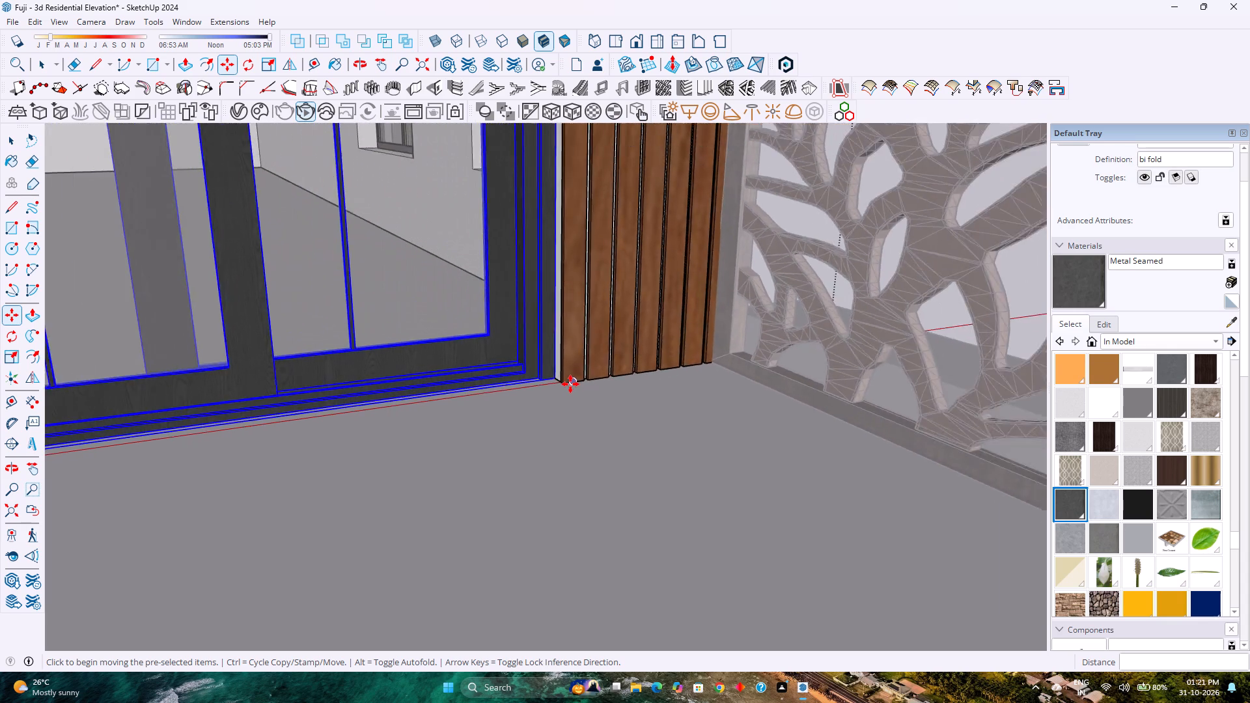
scroll(570, 384, "down", 3)
key("space")
scroll(570, 384, "down", 5)
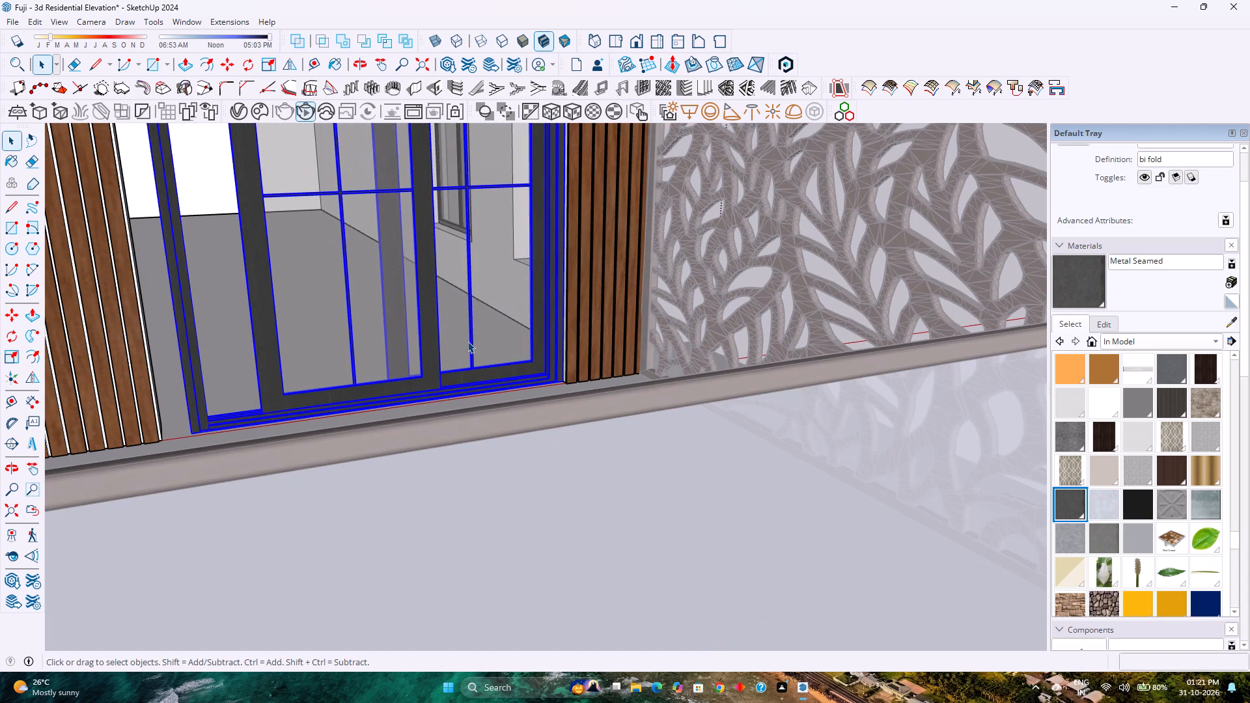
middle_click(456, 342, "shift")
middle_click(456, 342, "shift")
middle_click_drag(456, 343, 543, 530, "shift")
middle_click_drag(543, 530, 557, 558, "shift")
middle_click(554, 538)
middle_click_drag(554, 536, 558, 489)
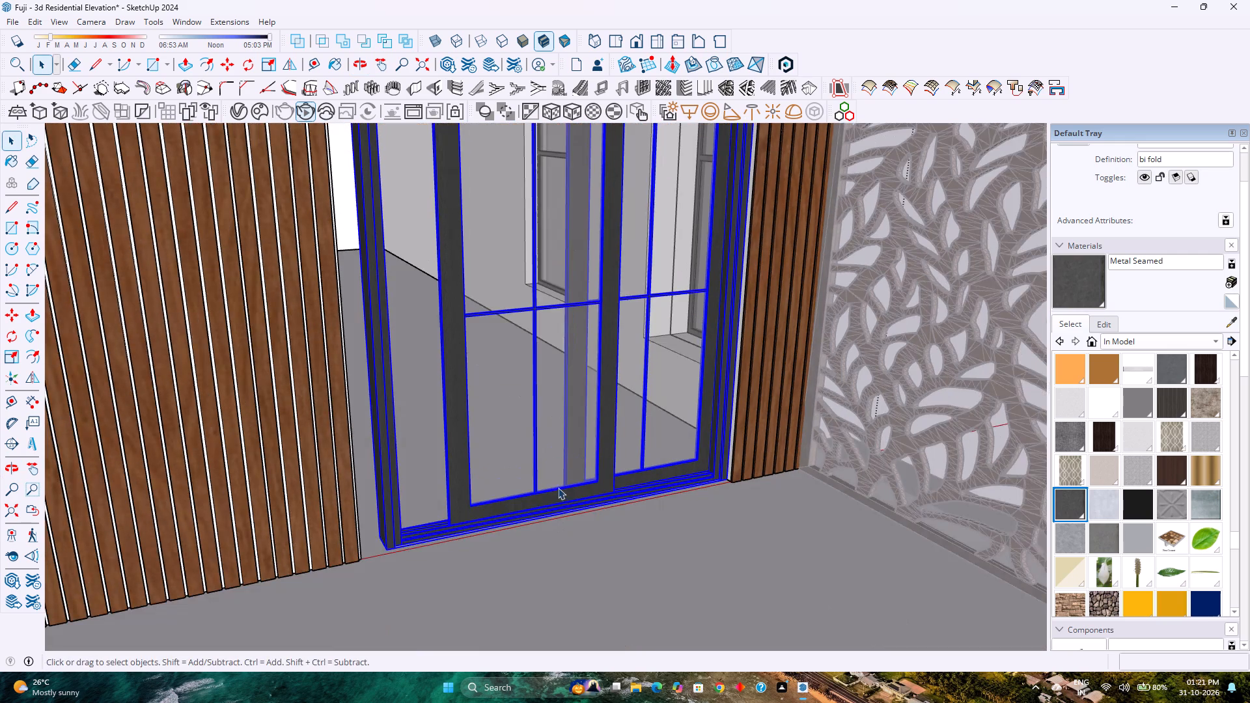
scroll(558, 466, "down", 3)
middle_click_drag(558, 465, 561, 574, "shift")
scroll(561, 574, "down", 1, "shift")
middle_click_drag(561, 544, 574, 471)
scroll(576, 458, "up", 3)
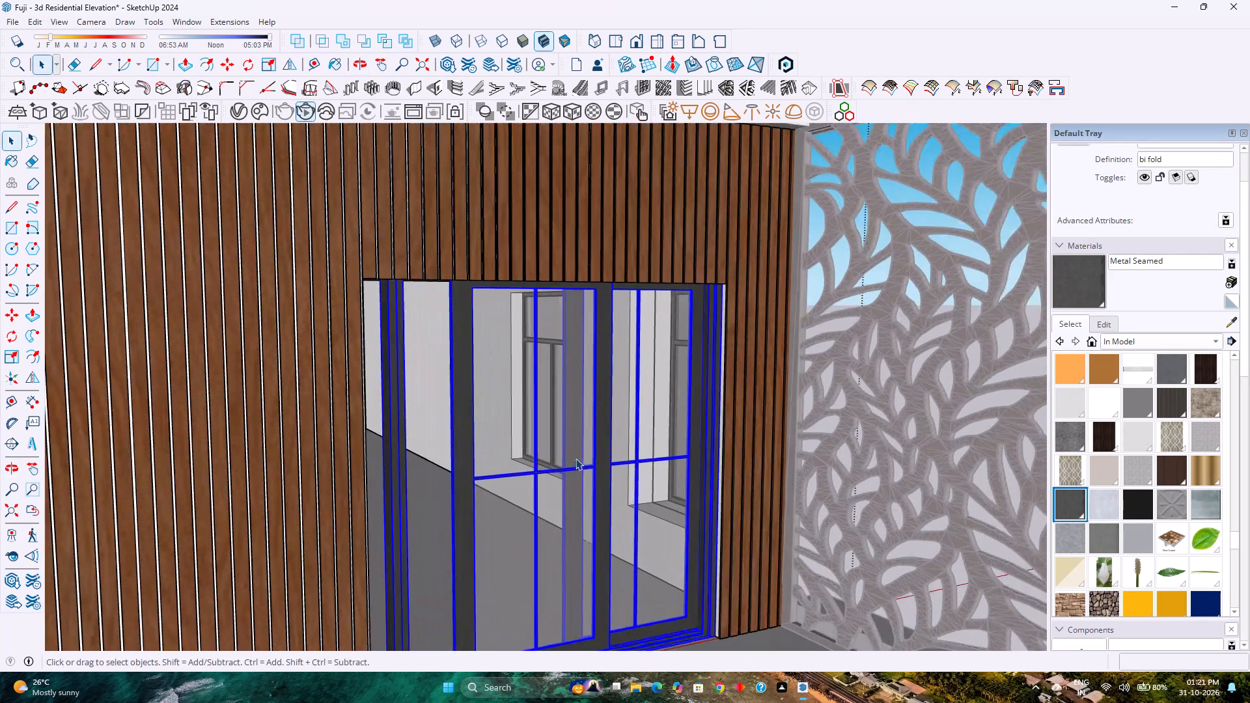
scroll(576, 458, "up", 1)
key("s")
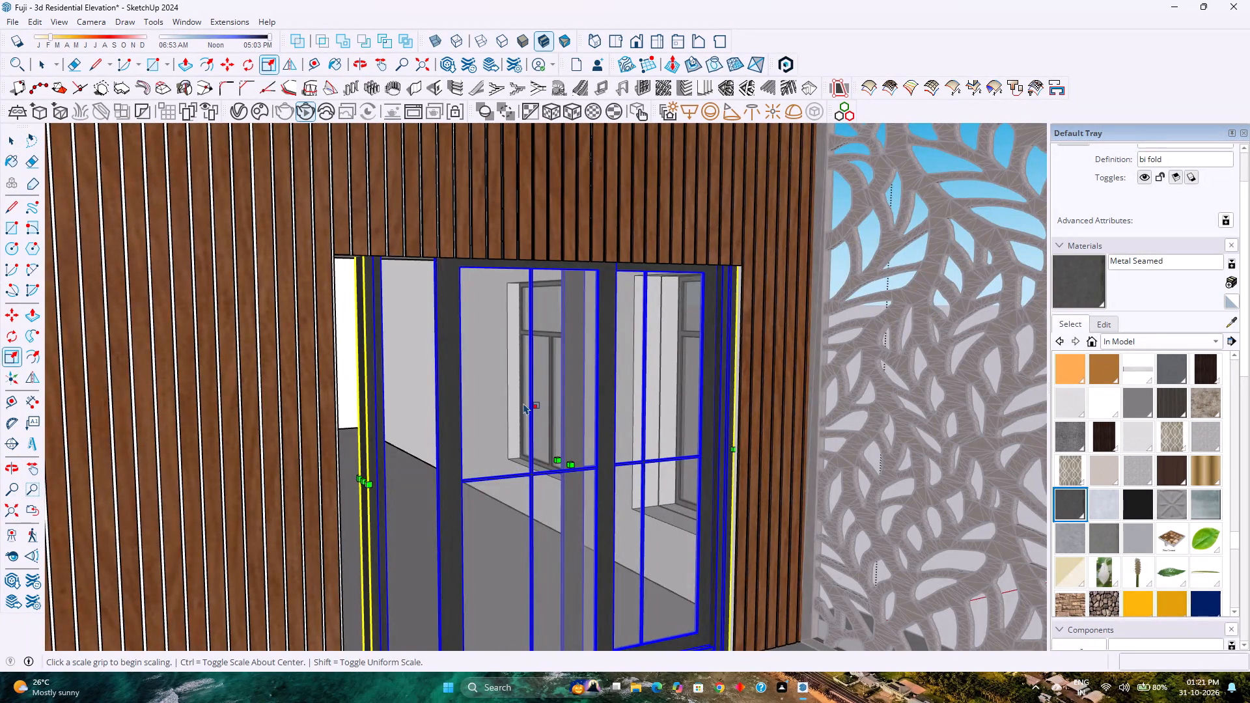
key("k")
scroll(559, 262, "up", 3)
left_click(568, 210)
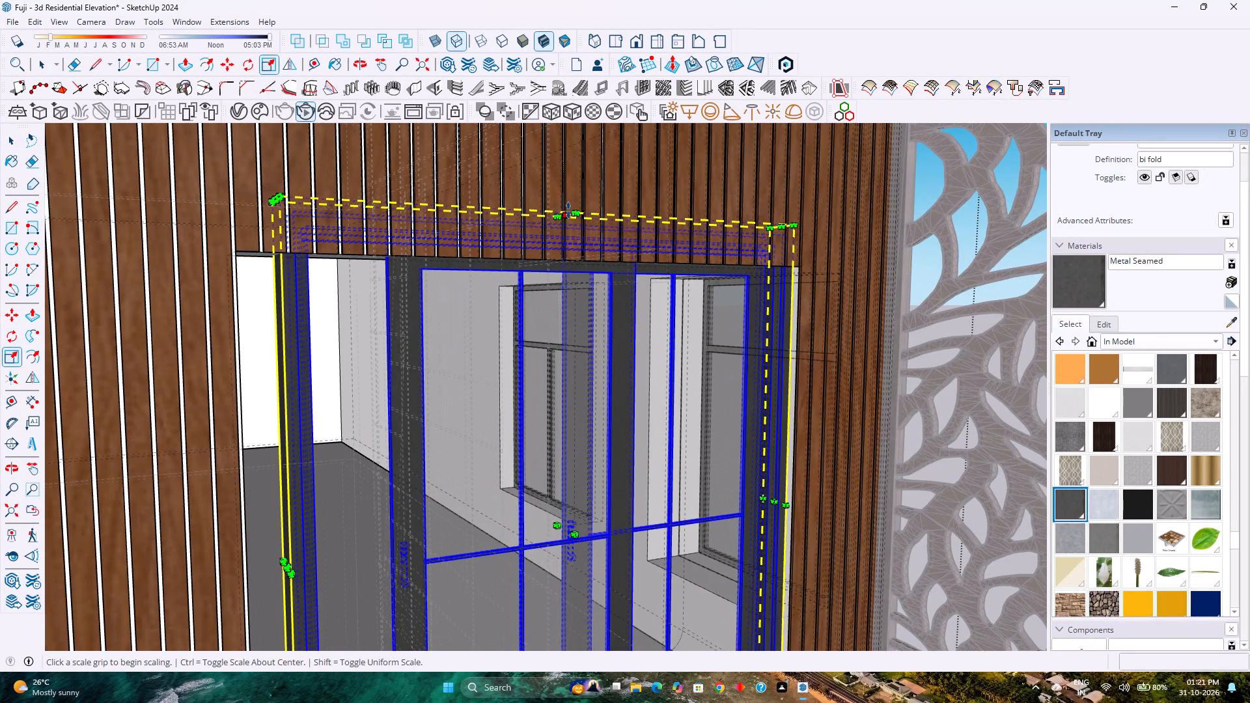
left_click(233, 250)
Hide back edges and scale the sliding door's width by about 1.07 from its side frame to meet the doorway's open side.
scroll(303, 335, "down", 3)
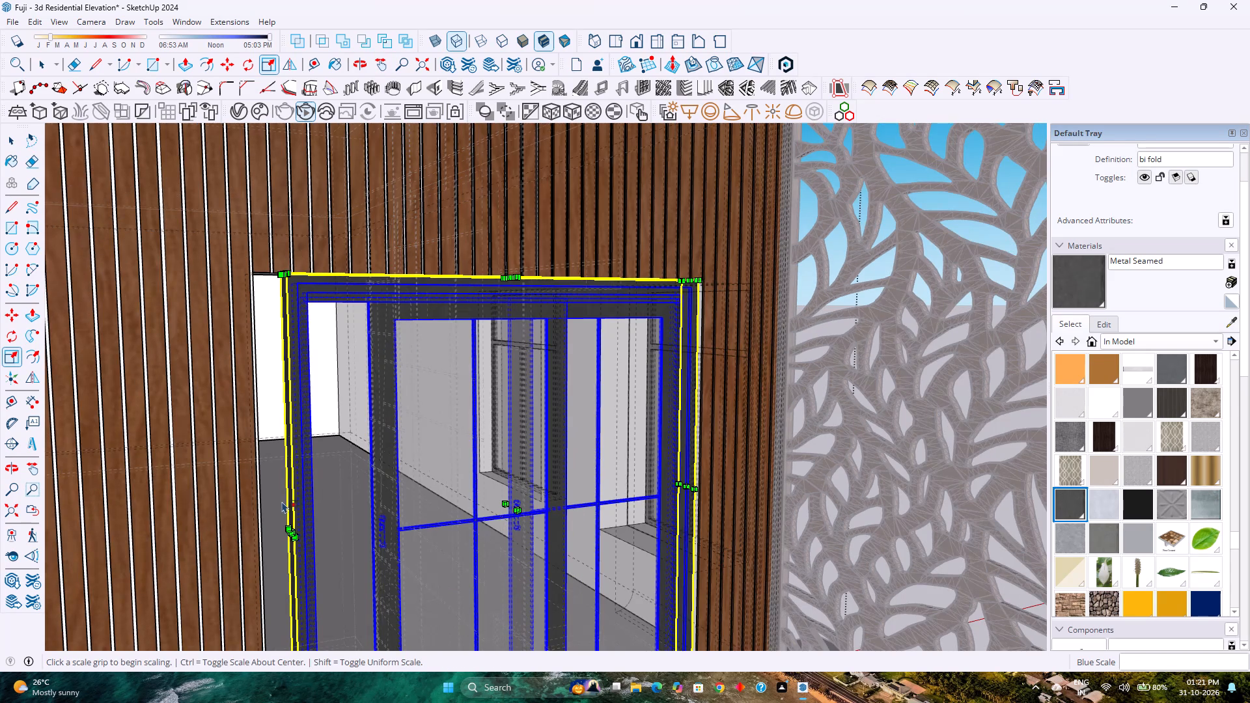
middle_click(281, 505, "shift")
middle_click(281, 505, "shift")
middle_click_drag(281, 505, 89, 631, "shift")
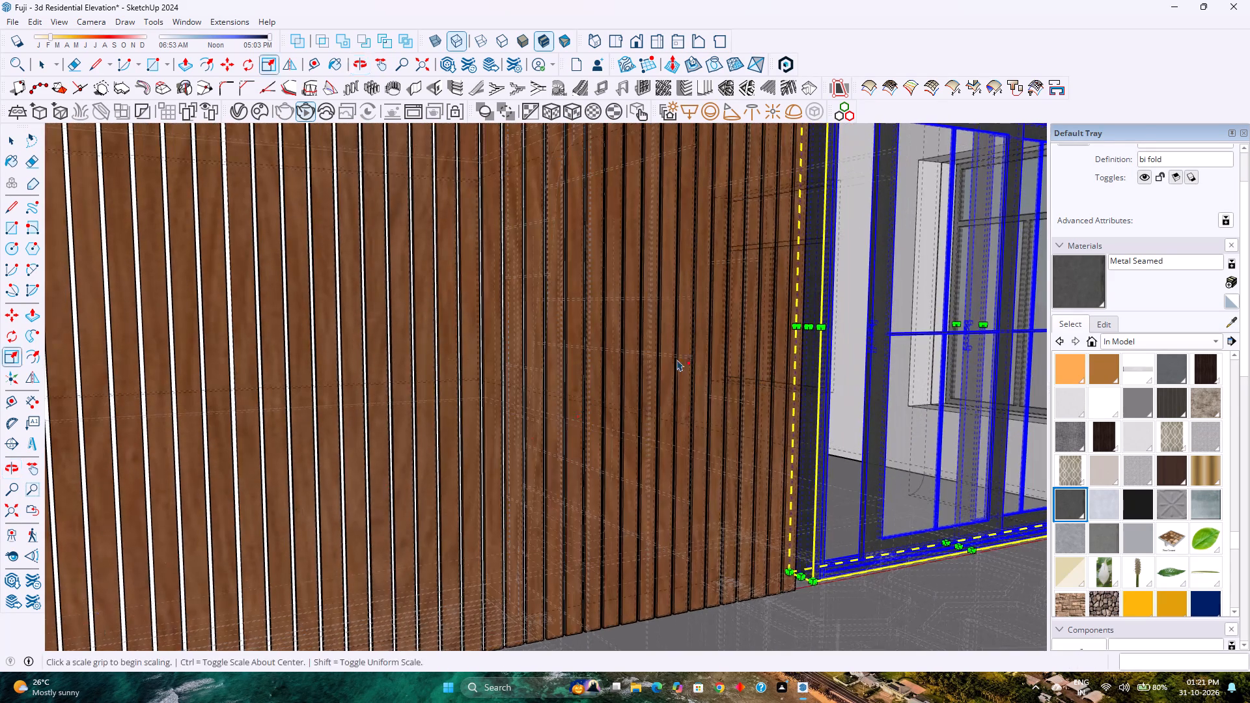
middle_click(799, 357, "shift")
middle_click(799, 357, "shift")
middle_click_drag(794, 361, 717, 443, "shift")
scroll(482, 461, "up", 4)
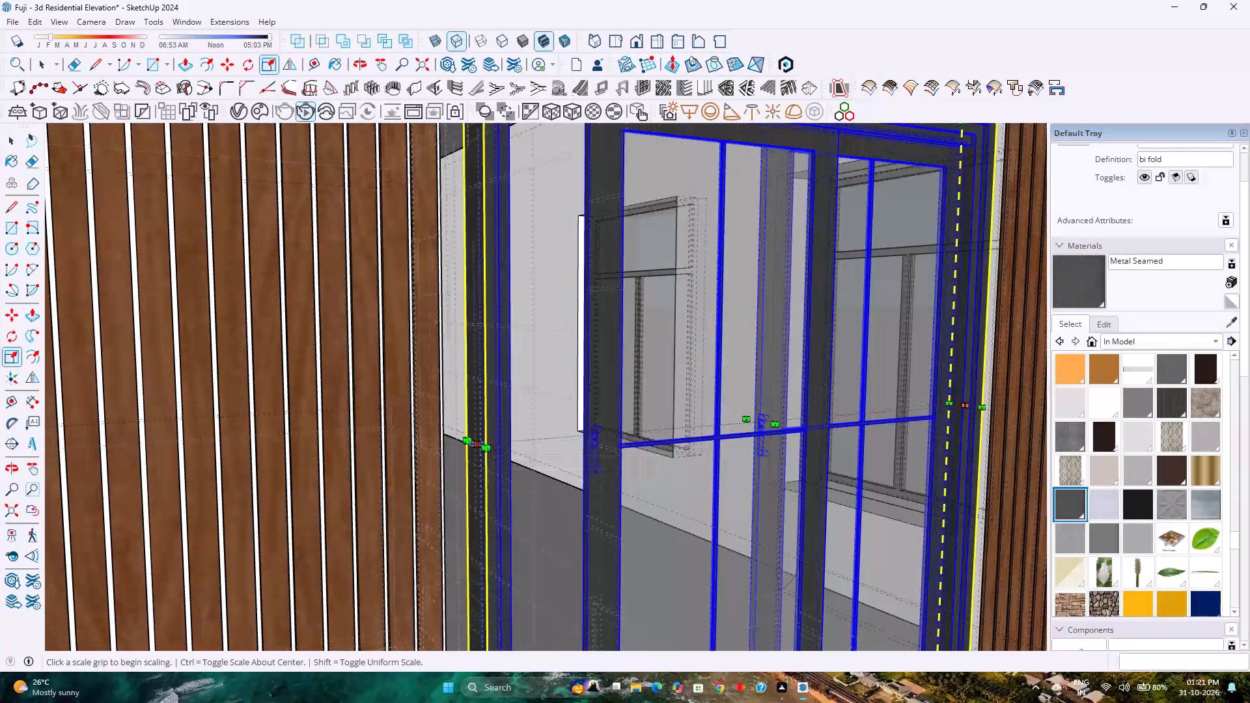
left_click(477, 444)
key("k")
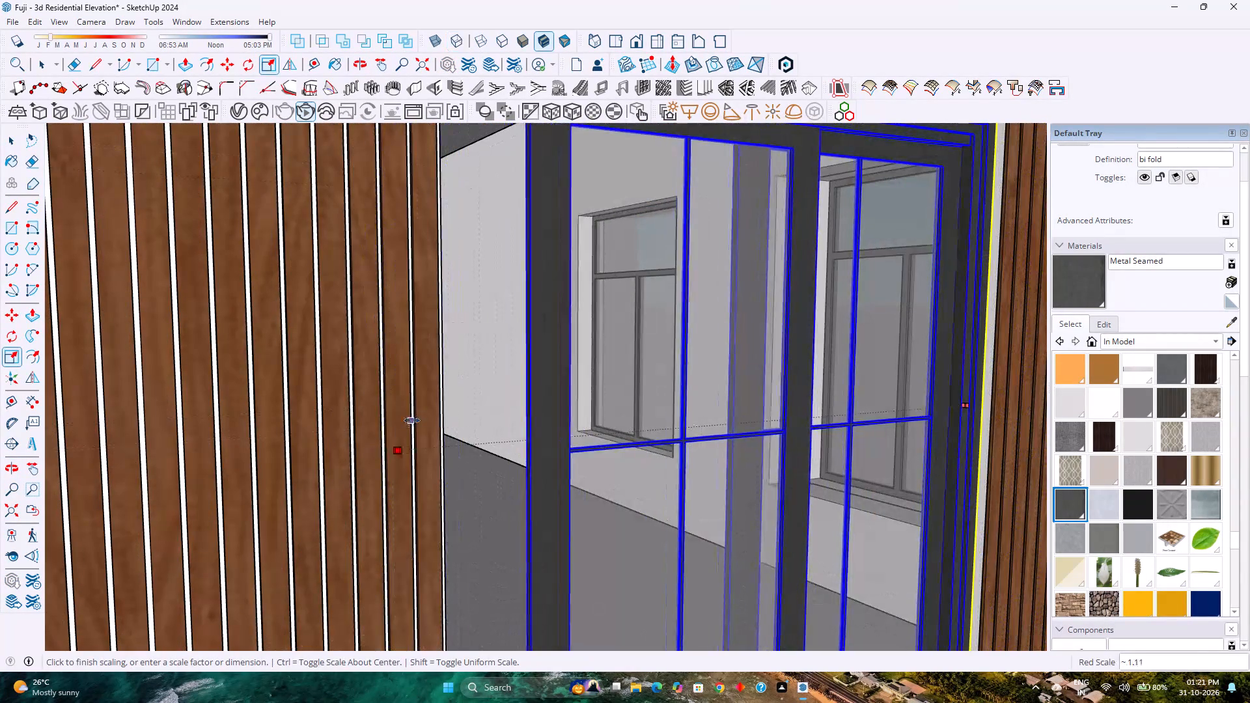
scroll(437, 412, "up", 7)
middle_click_drag(437, 412, 223, 493)
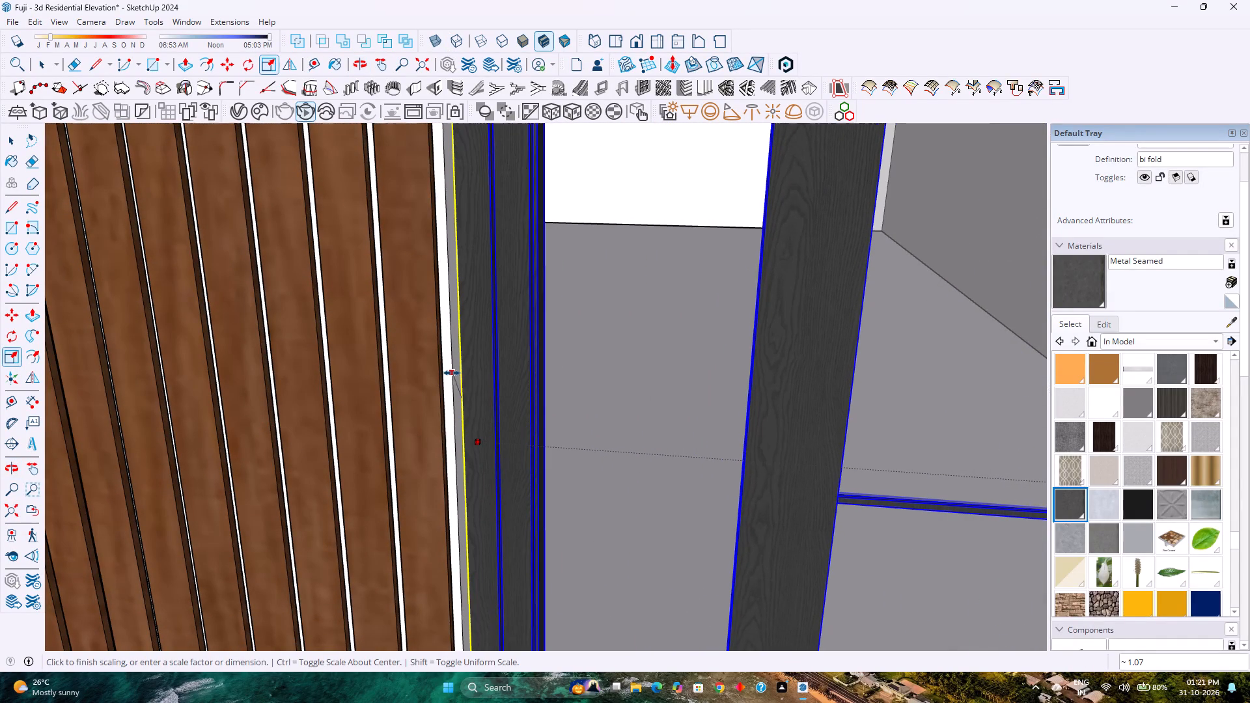
left_click(452, 373)
scroll(502, 403, "down", 5)
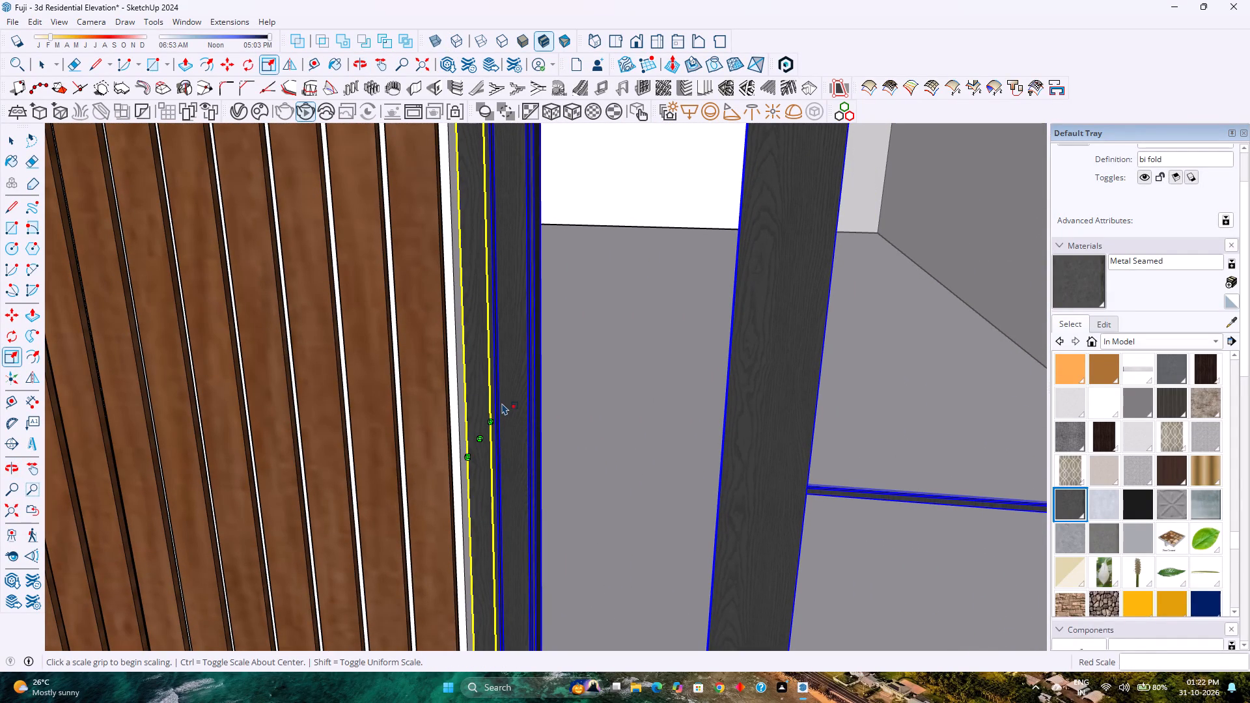
key("space")
scroll(502, 403, "down", 15)
key("Escape")
scroll(502, 402, "down", 3)
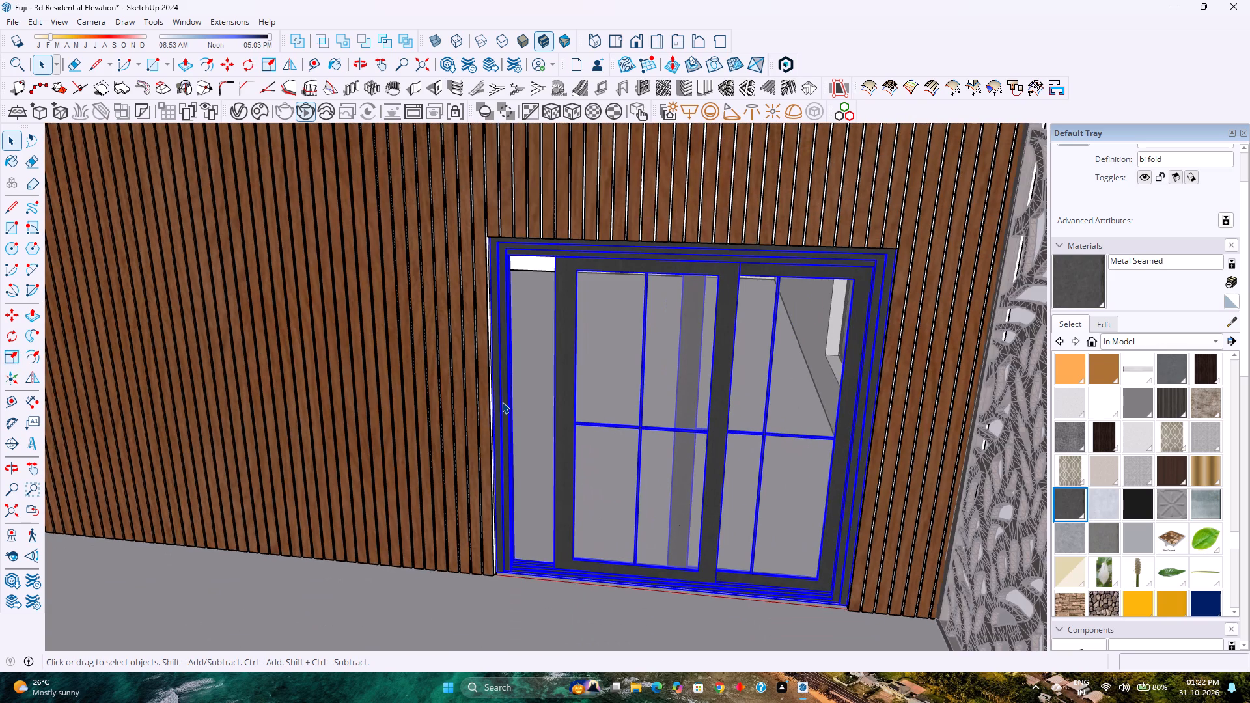
Examine the fitted sliding door, the slatted wall's top edge and the ceiling corner beside the leaf-pattern screen.
scroll(502, 402, "down", 5)
middle_click_drag(498, 420, 567, 372)
middle_click_drag(577, 368, 590, 363)
middle_click_drag(597, 361, 622, 353)
middle_click_drag(627, 350, 762, 339)
middle_click_drag(769, 340, 798, 344)
scroll(798, 344, "down", 4)
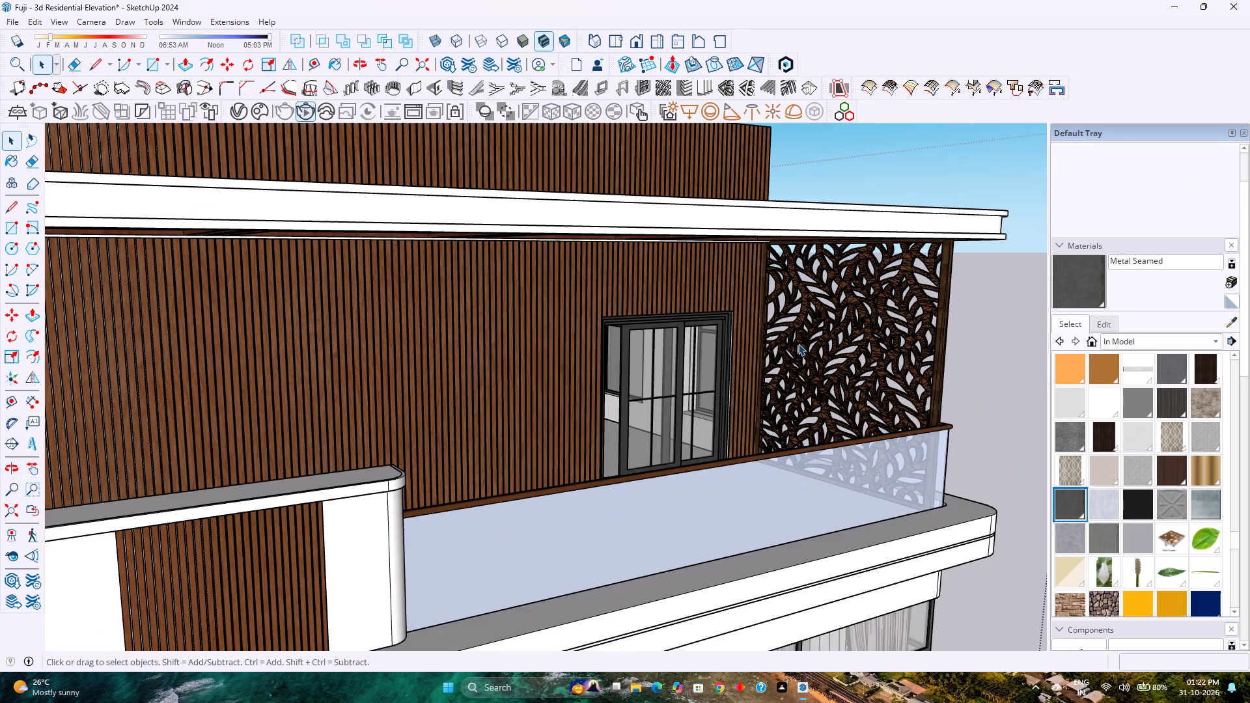
middle_click_drag(718, 323, 696, 267)
scroll(717, 243, "up", 9)
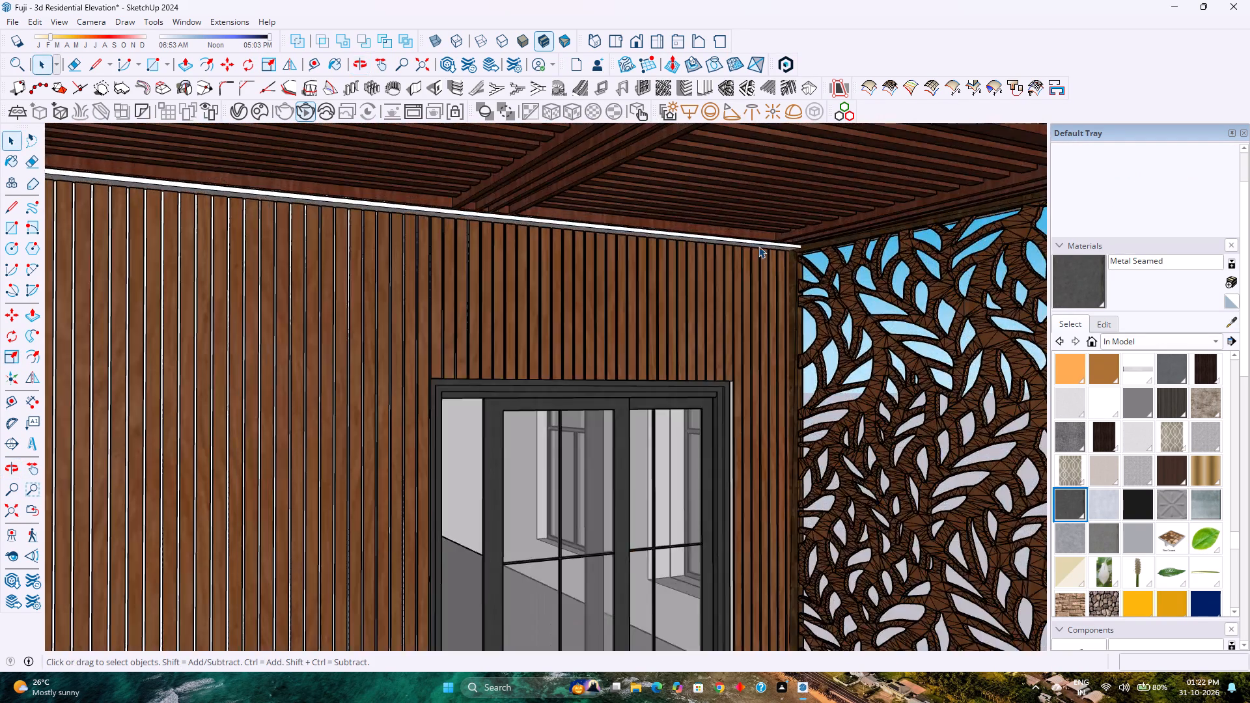
scroll(758, 246, "up", 10)
middle_click(783, 261)
middle_click(783, 261)
middle_click_drag(783, 261, 745, 241)
scroll(745, 241, "down", 12)
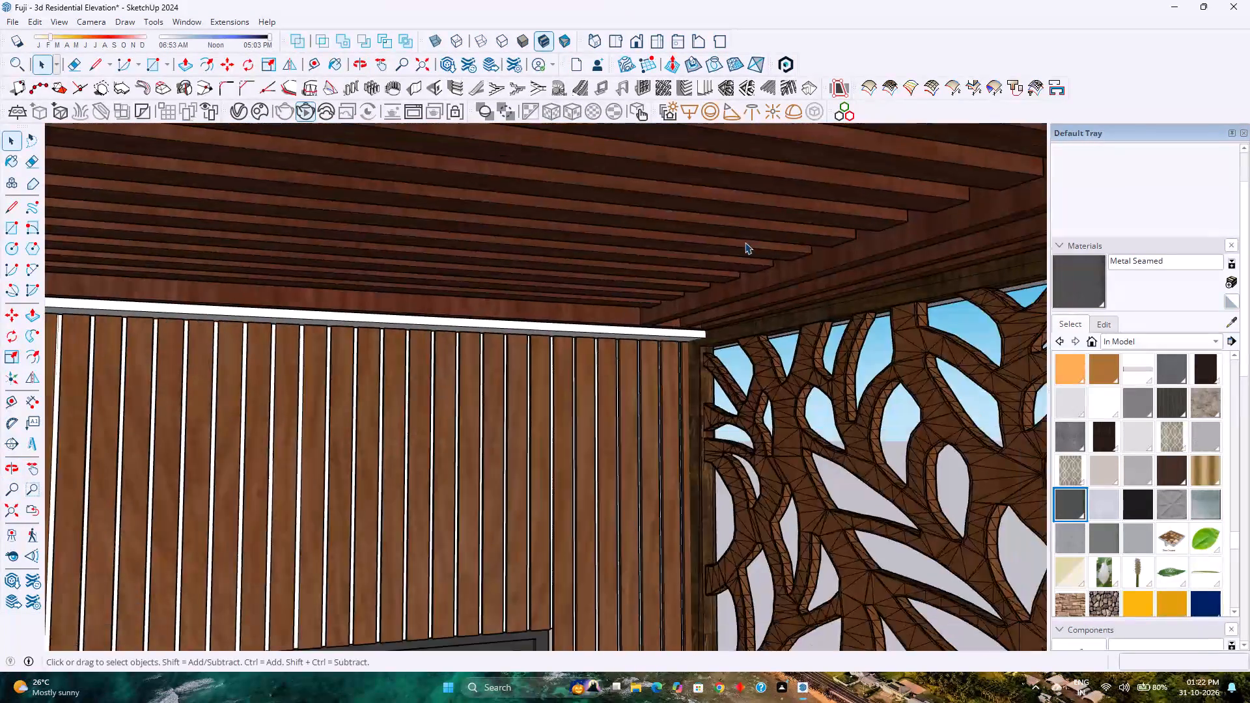
scroll(745, 242, "down", 20)
scroll(745, 242, "down", 11)
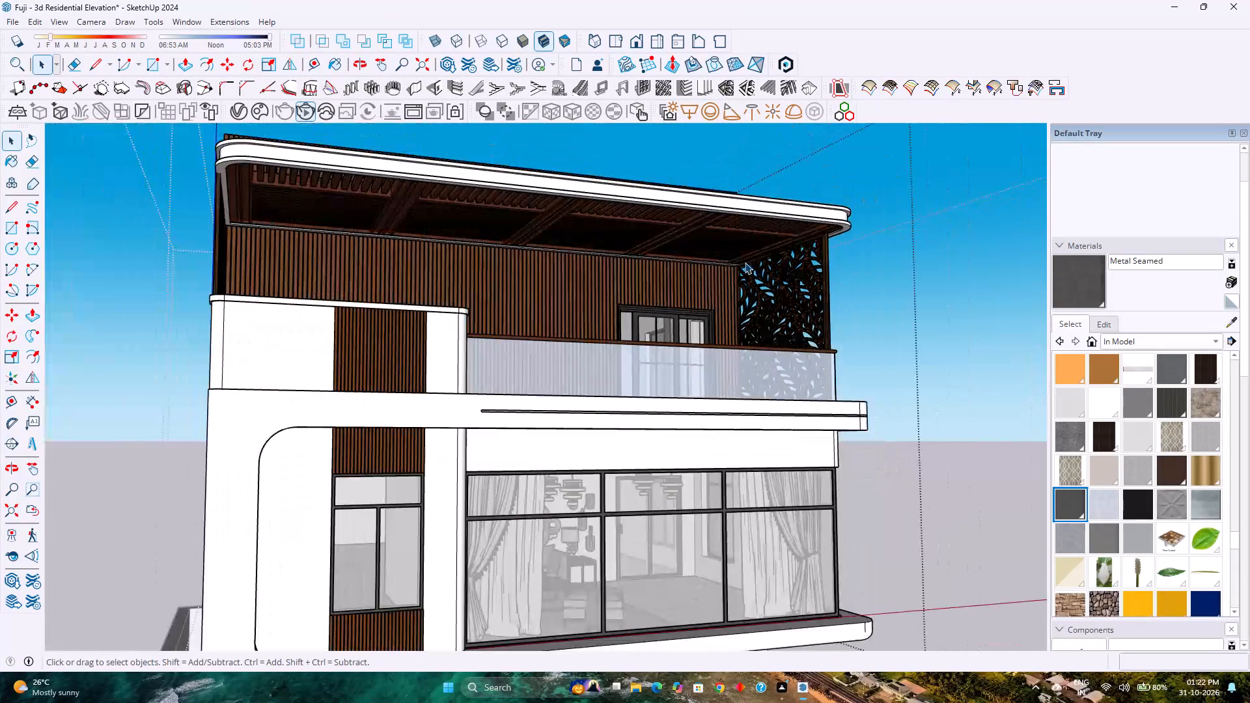
Save the residential elevation model.
key("ctrl+s")
Examine the house's front and dark-clad side facades, then leave the building group.
scroll(672, 324, "up", 1)
scroll(670, 318, "down", 3)
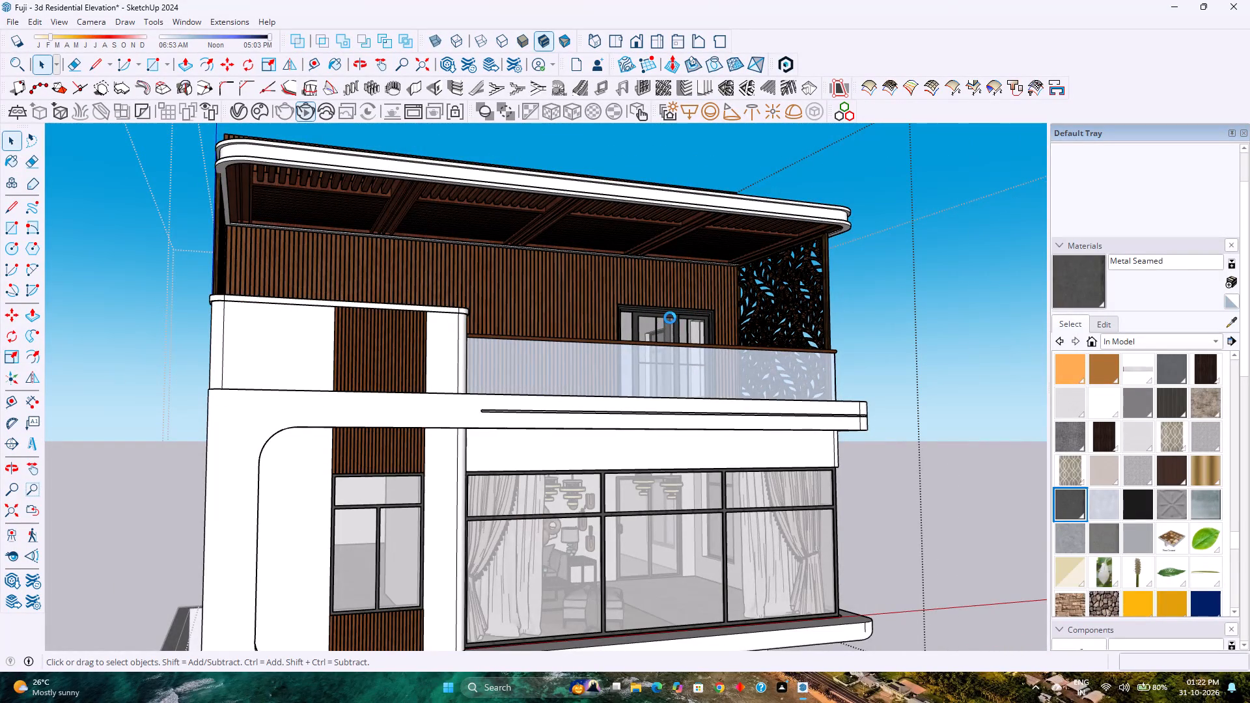
scroll(670, 318, "down", 1)
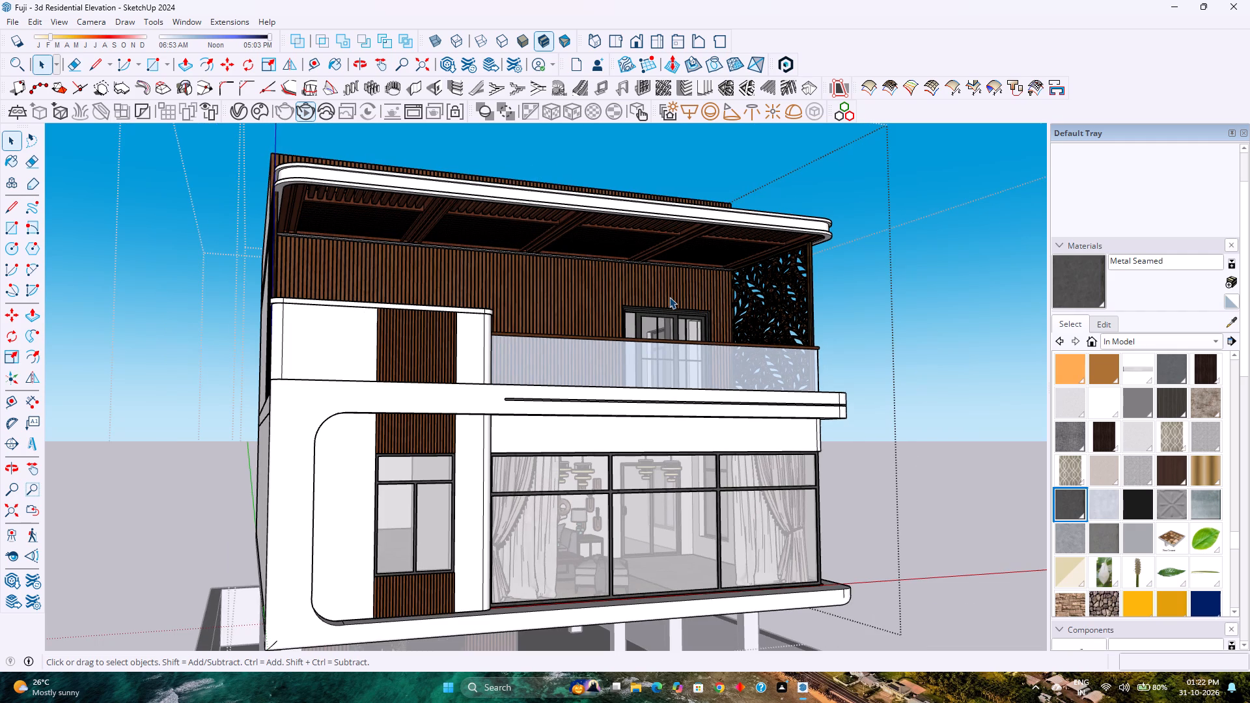
scroll(611, 204, "down", 3)
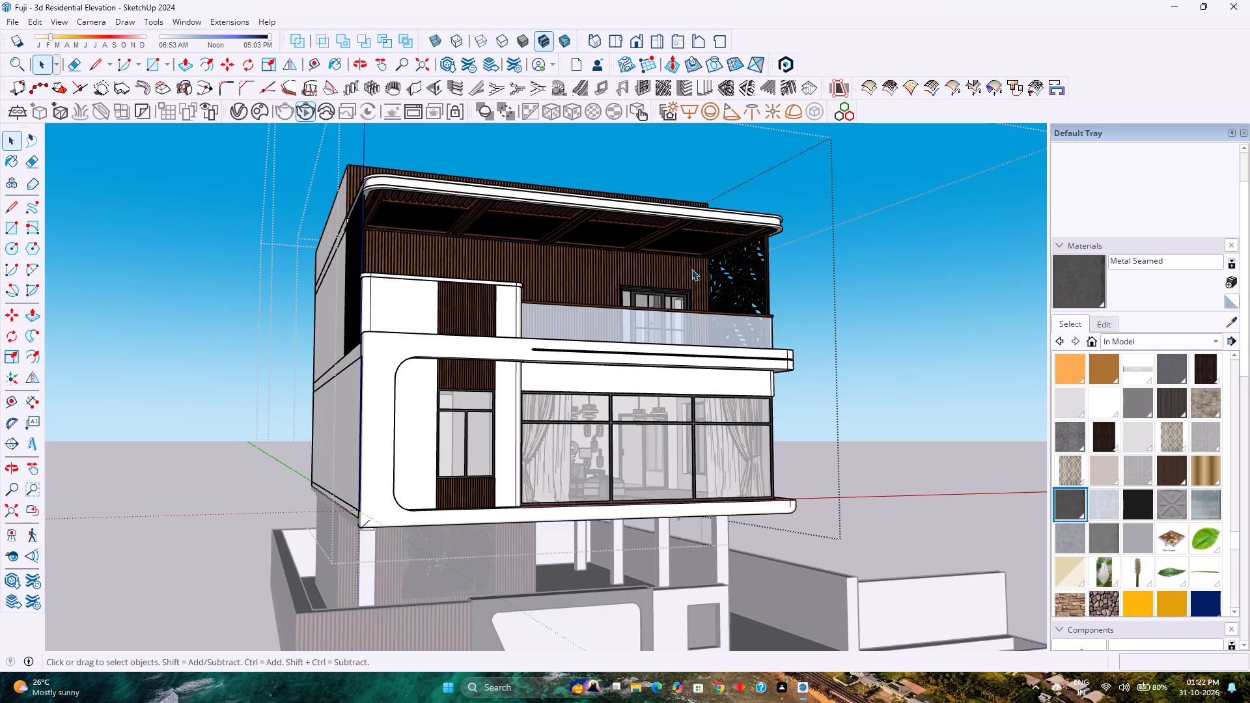
middle_click_drag(870, 279, 548, 278)
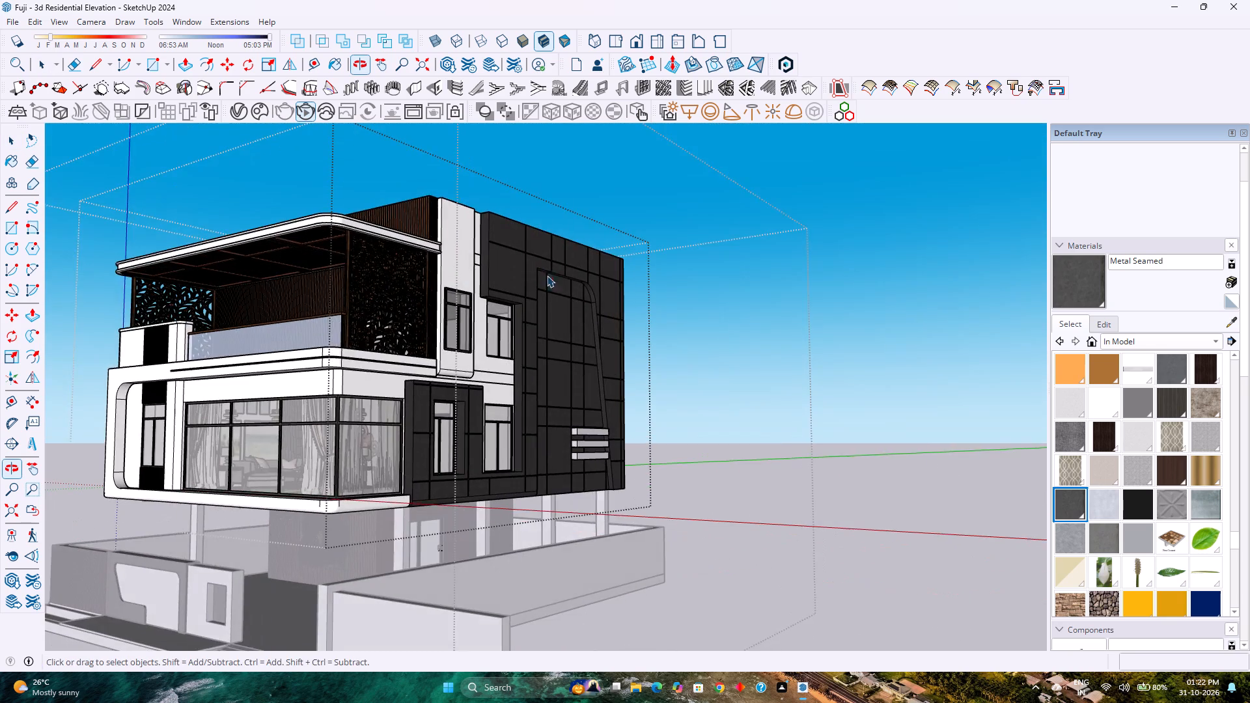
scroll(546, 264, "down", 6)
scroll(490, 271, "up", 15)
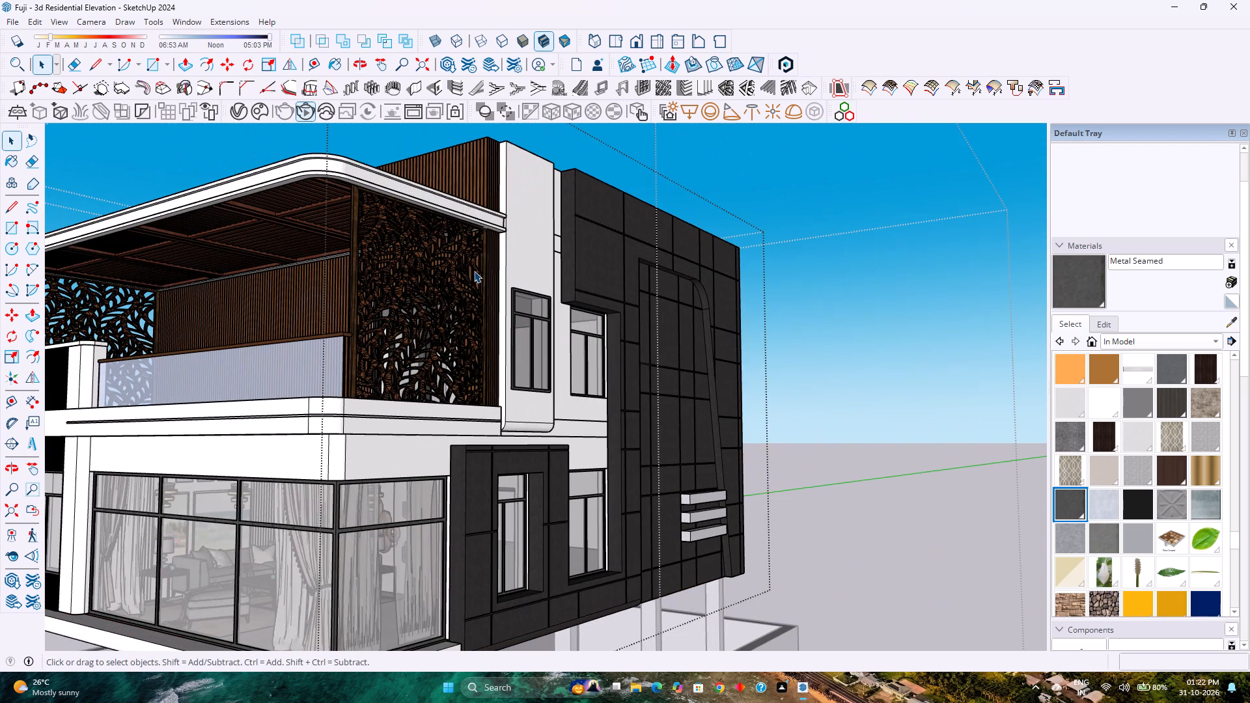
scroll(477, 266, "down", 4)
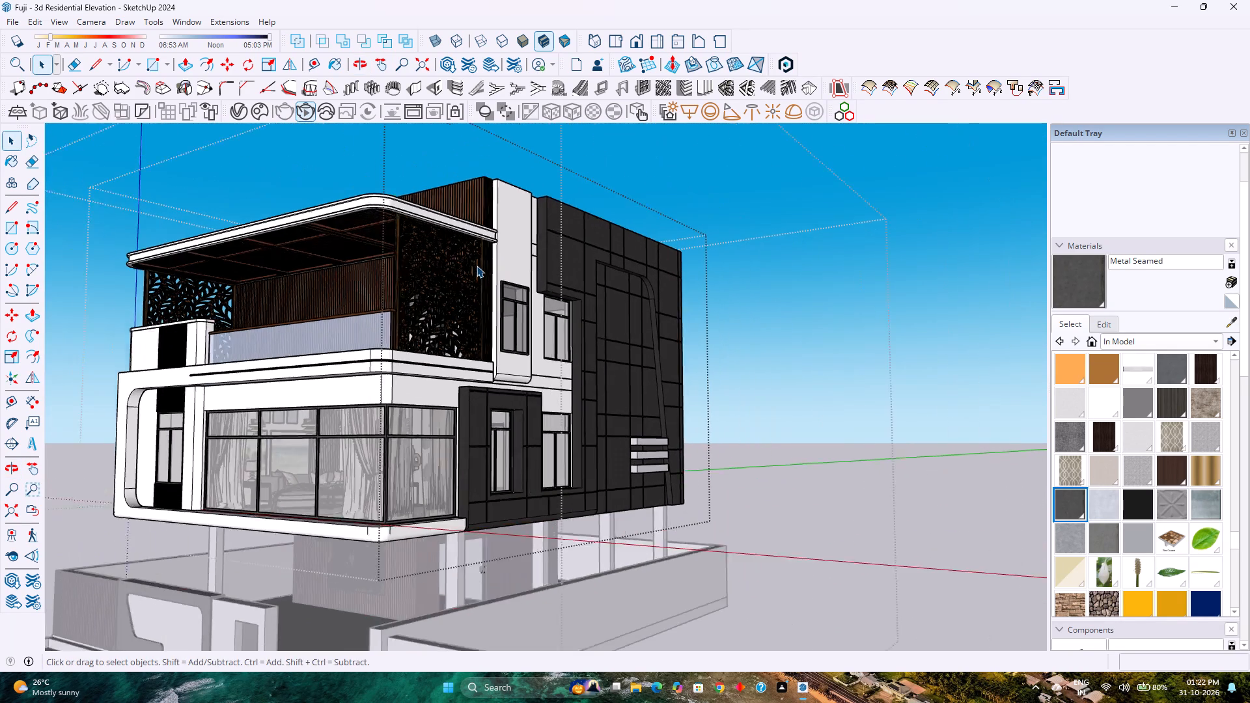
scroll(477, 266, "down", 1)
scroll(335, 273, "up", 3)
scroll(526, 289, "up", 5)
middle_click_drag(555, 251, 521, 379)
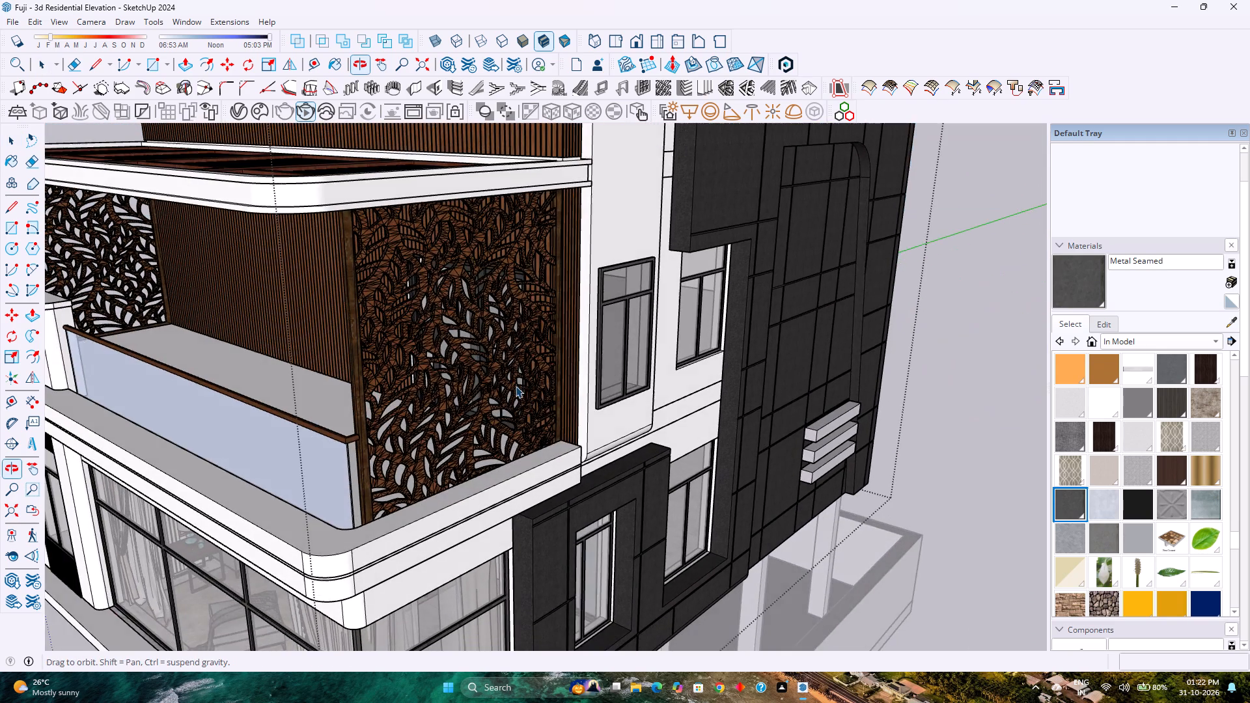
scroll(511, 327, "down", 10)
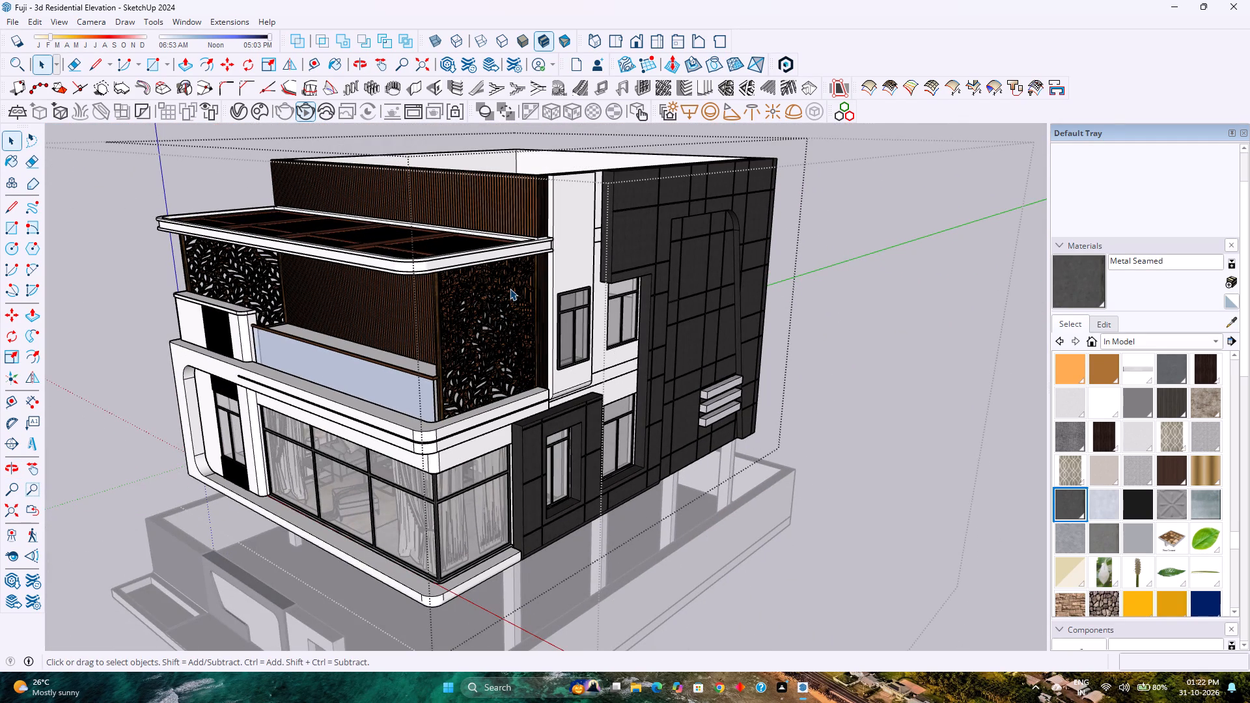
scroll(510, 287, "down", 5)
middle_click(505, 342)
middle_click(505, 342)
middle_click_drag(541, 325, 573, 303)
scroll(573, 304, "down", 4)
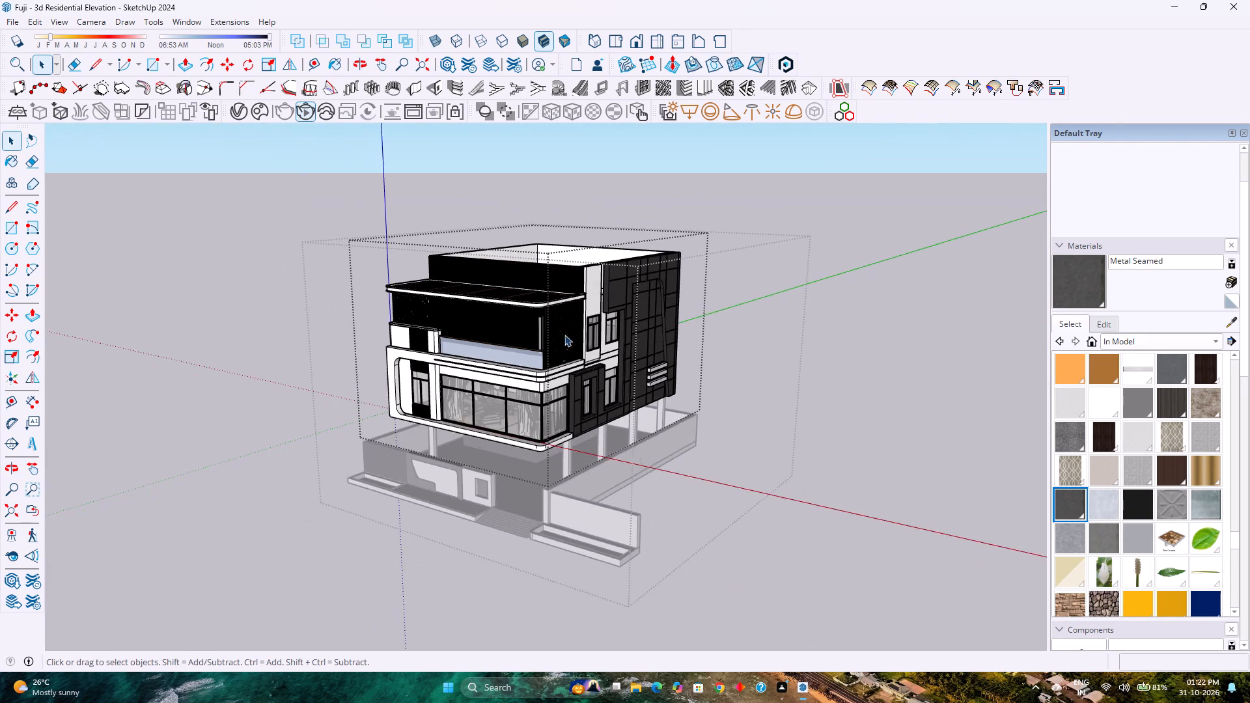
scroll(562, 359, "up", 6)
middle_click_drag(568, 425, 563, 349)
middle_click_drag(563, 349, 590, 354)
scroll(590, 354, "up", 1)
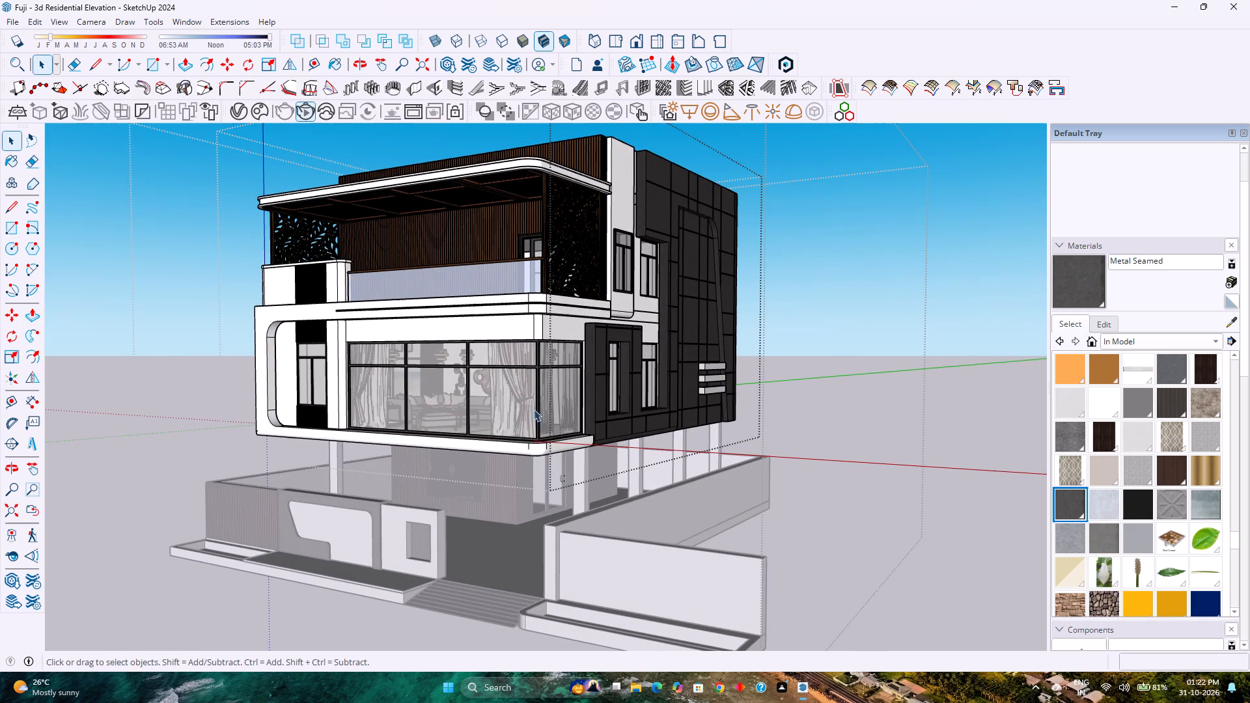
key("Escape")
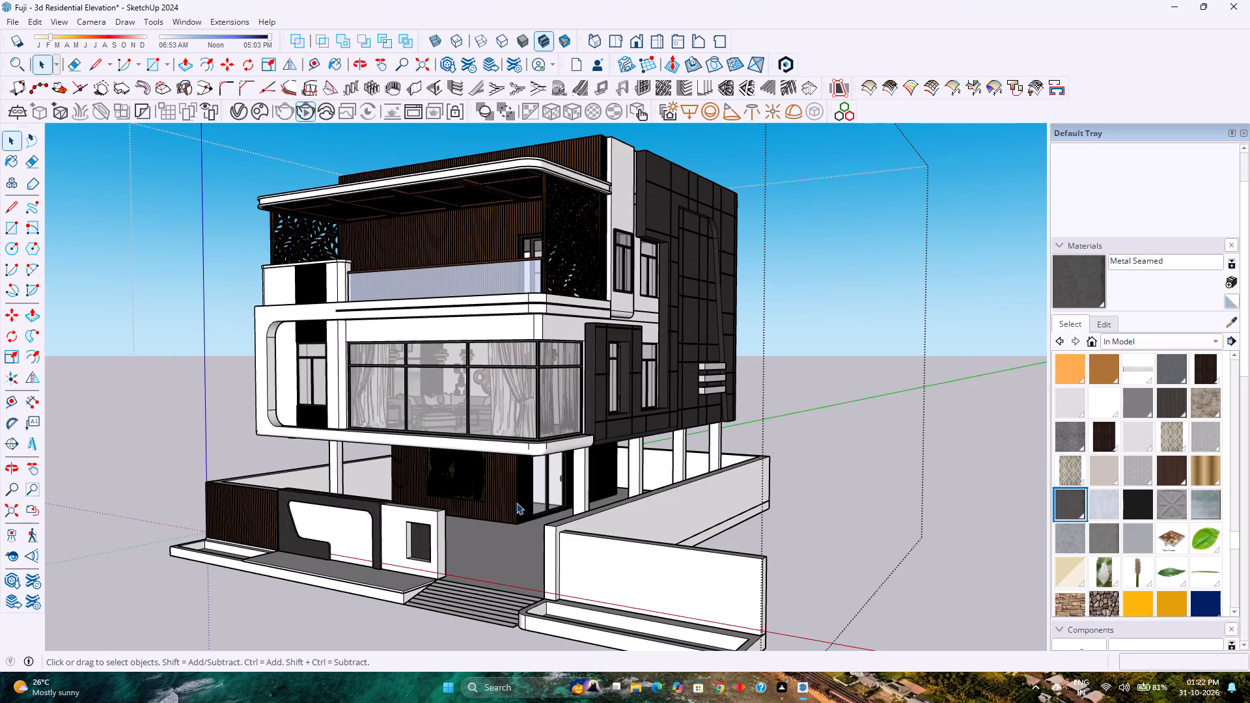
Examine the ground-floor slatted room with its green wall and glazed door beneath the overhang.
scroll(518, 501, "up", 3)
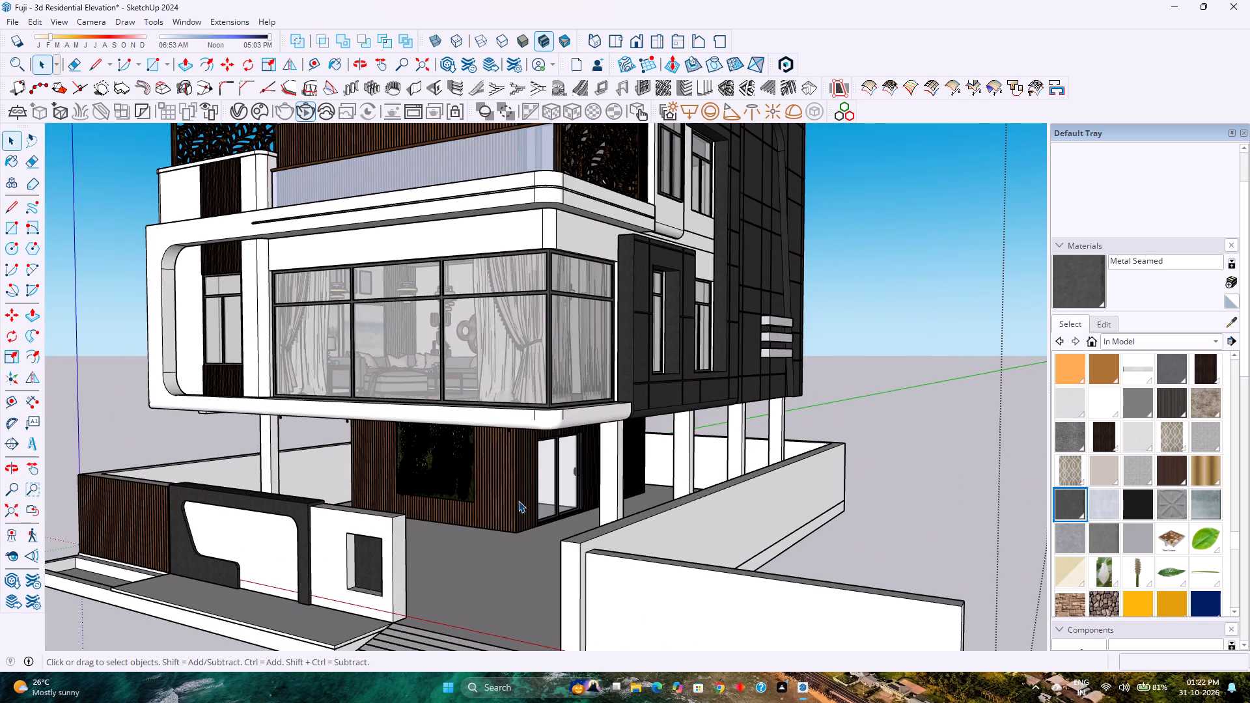
scroll(522, 491, "up", 9)
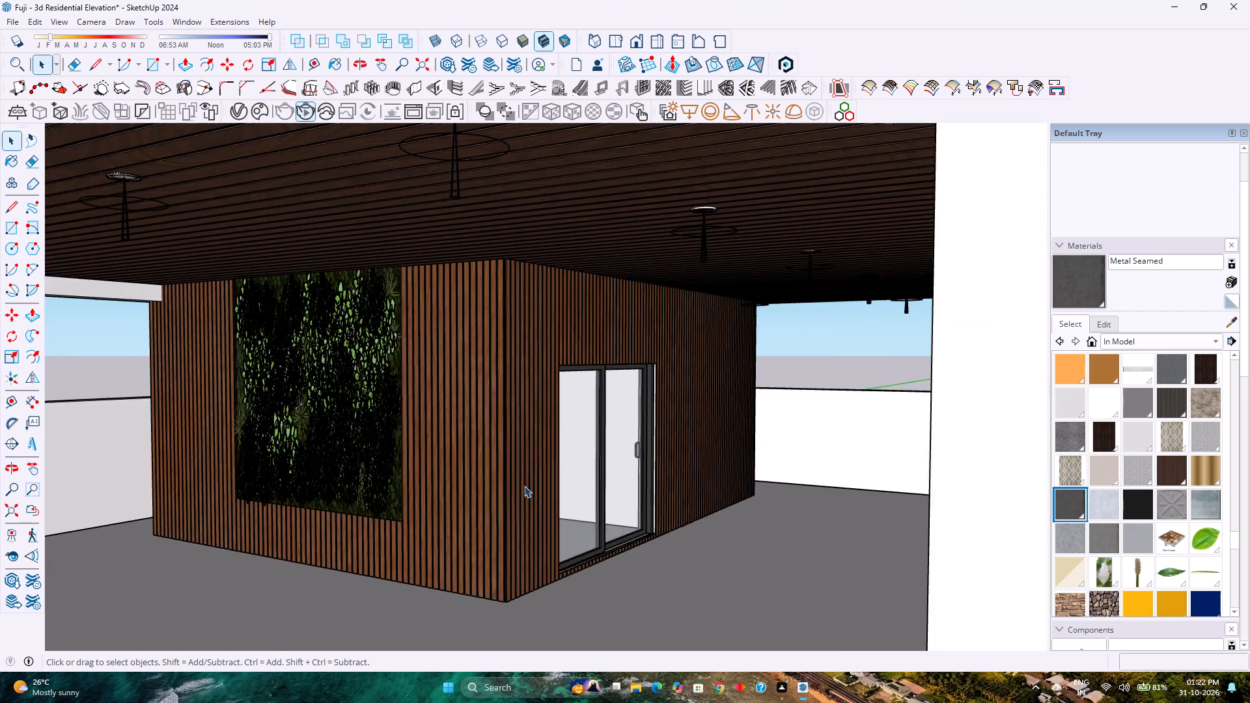
scroll(525, 486, "up", 5)
scroll(525, 486, "down", 12)
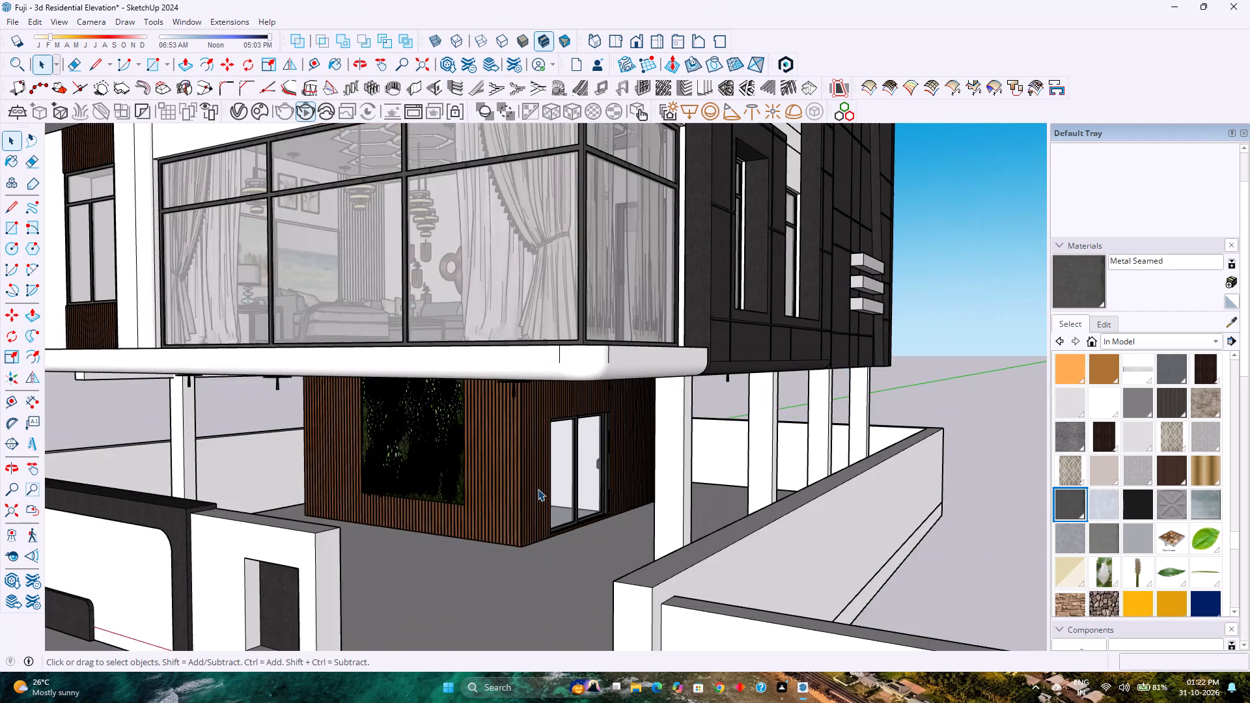
scroll(538, 489, "down", 7)
Open the ground-level group containing the compound walls and floor for editing.
middle_click_drag(536, 493, 536, 504)
middle_click_drag(536, 507, 521, 605)
left_click(517, 592)
scroll(517, 592, "up", 3)
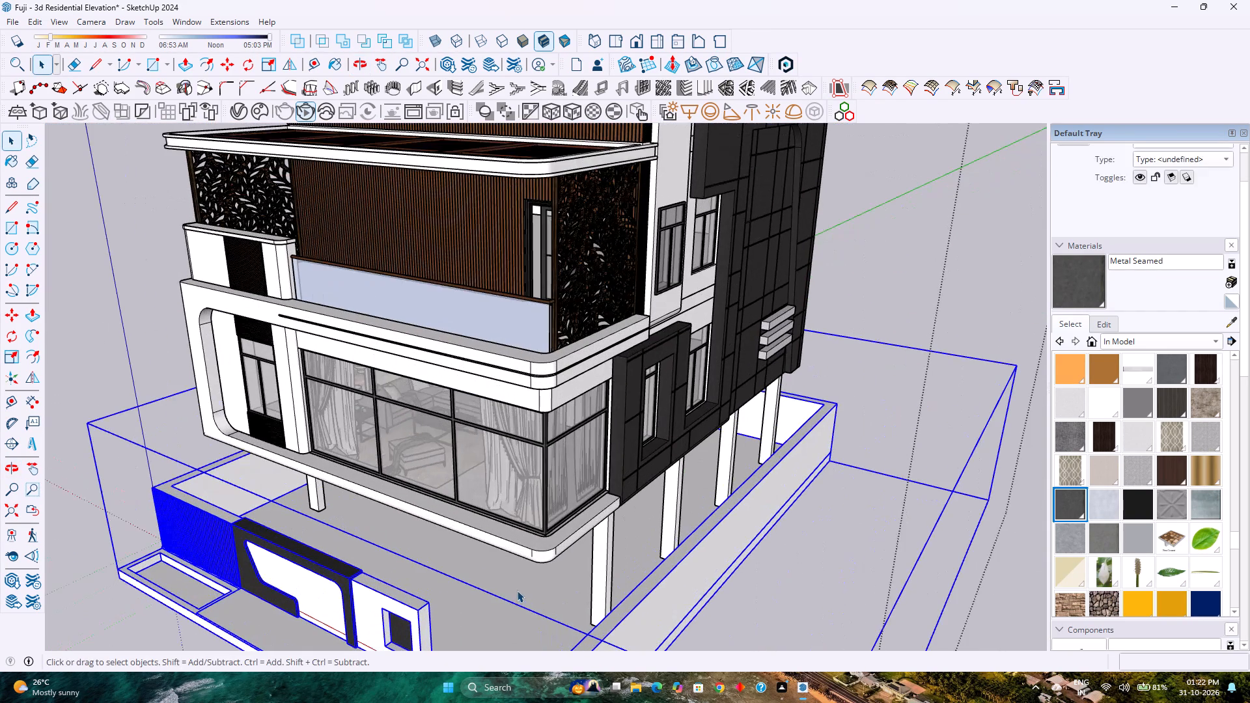
double_click(535, 589)
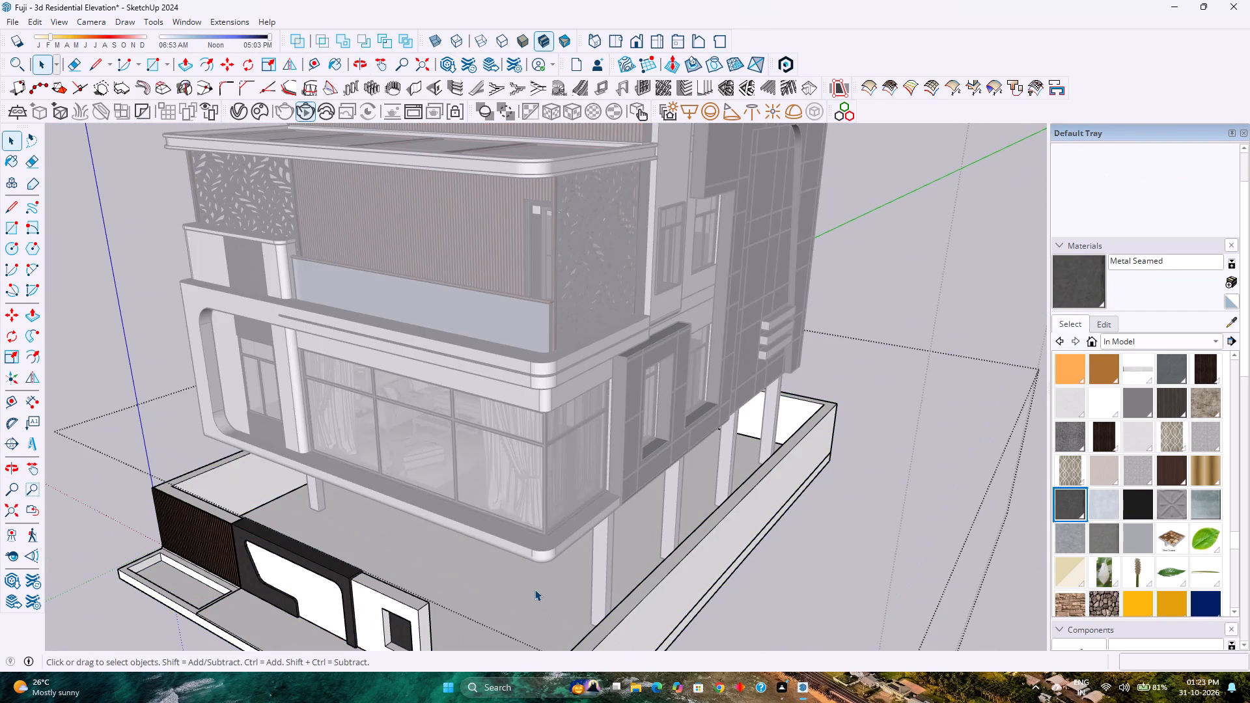
Select the ground-level compound floor face and bring up the Tile material collection to find a floor finish.
double_click(535, 589)
scroll(535, 588, "down", 5)
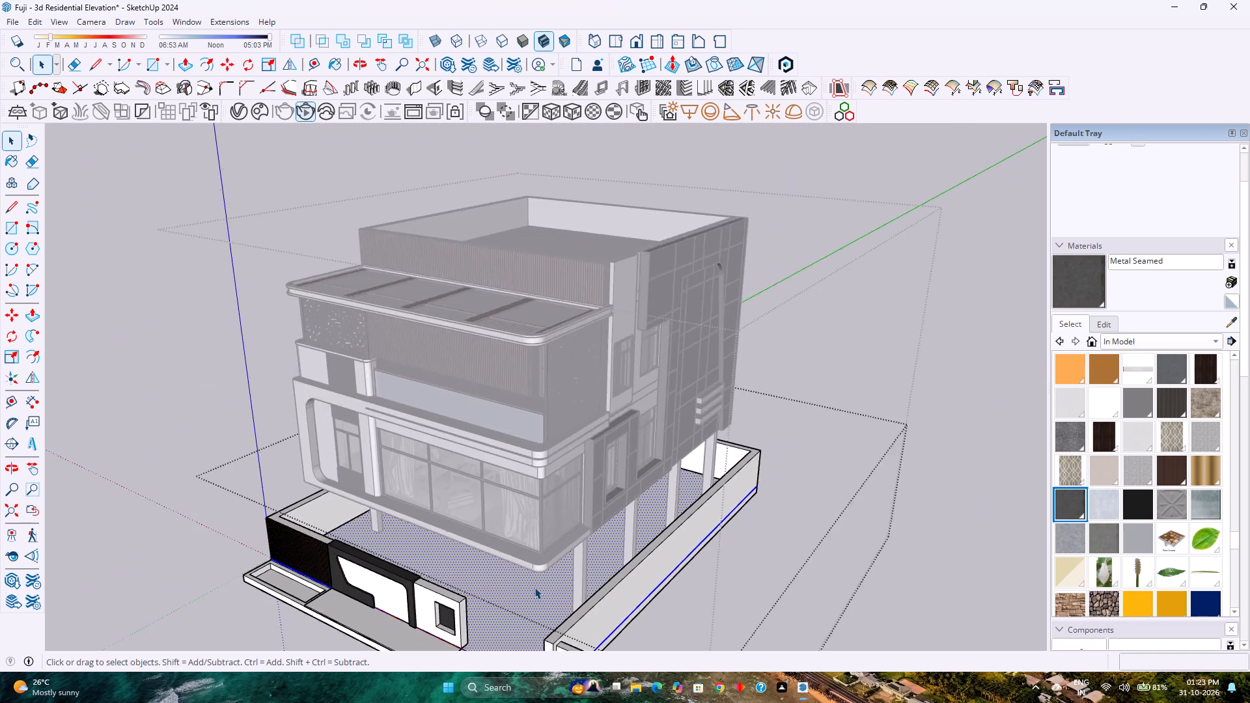
scroll(535, 587, "down", 2)
middle_click_drag(501, 586, 486, 500, "shift")
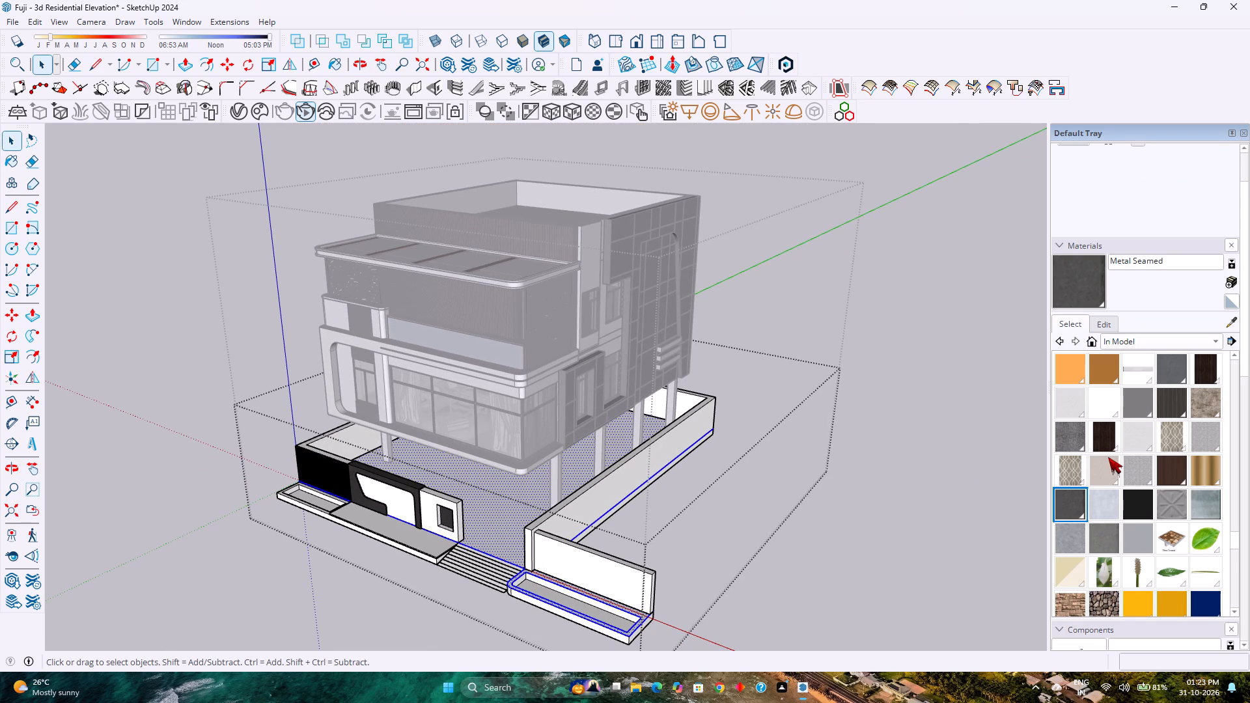
scroll(1108, 457, "down", 4)
scroll(1108, 457, "up", 3)
left_click(1107, 346)
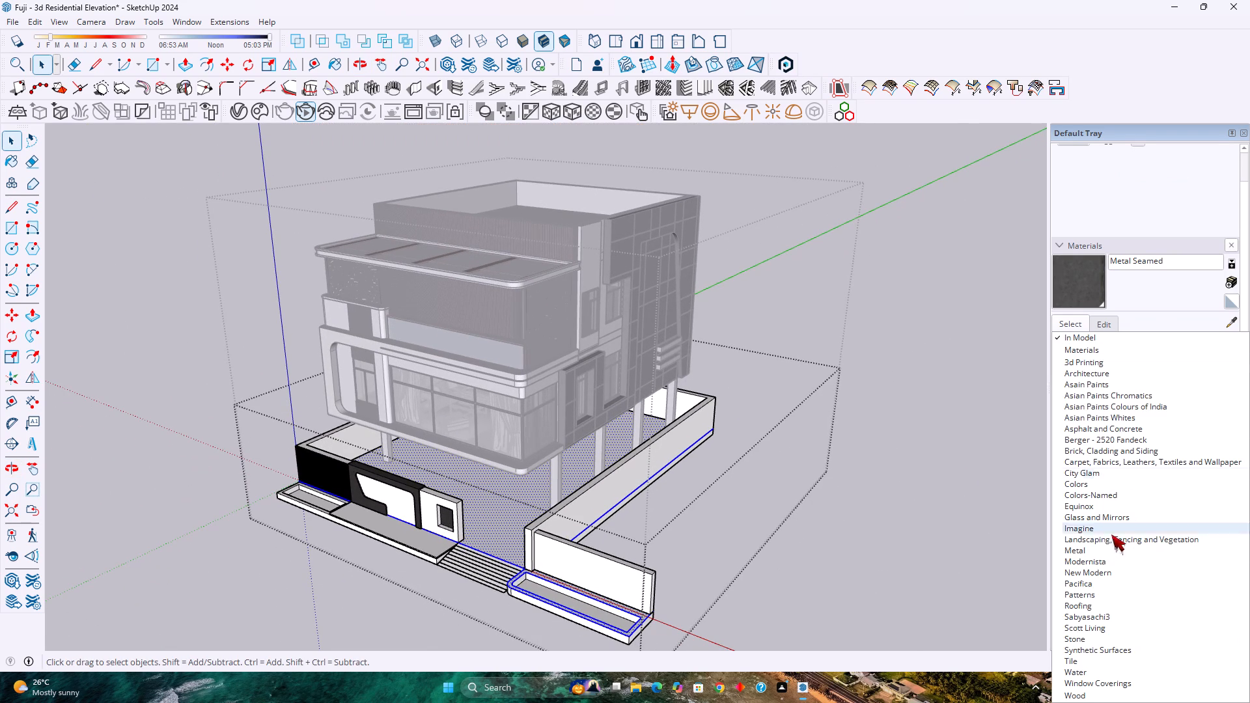
left_click(1094, 666)
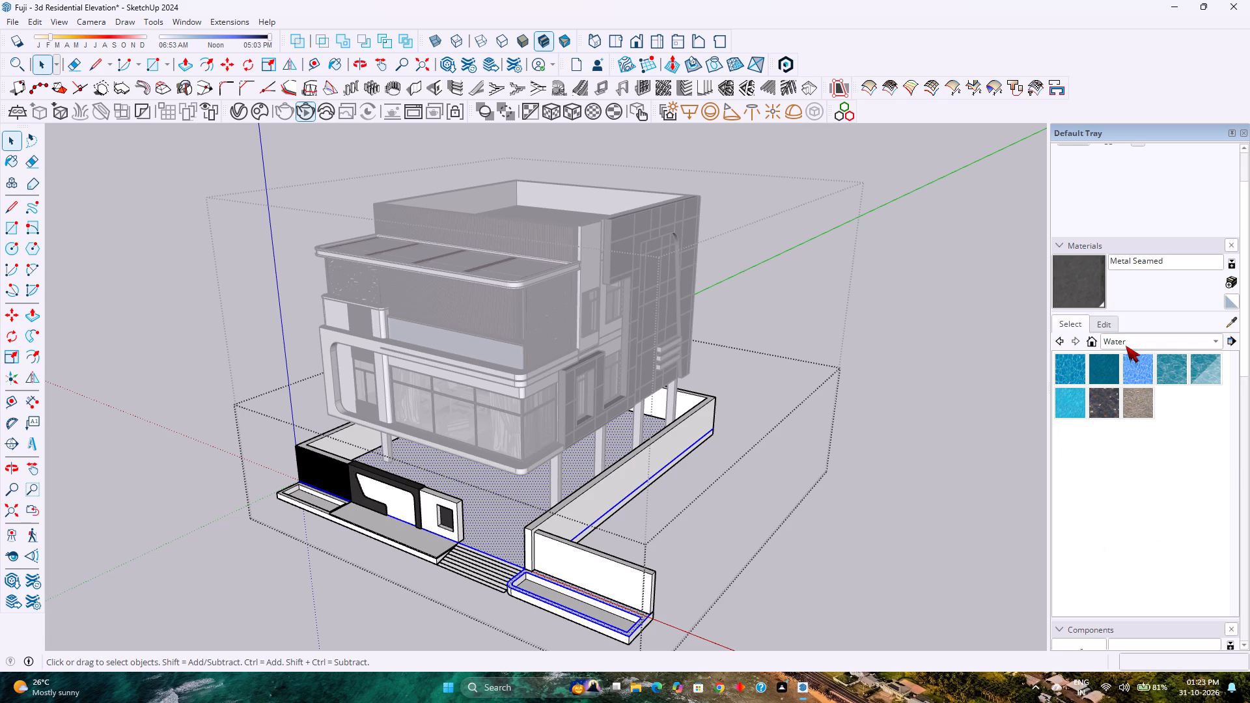
left_click(1130, 346)
left_click(1111, 331)
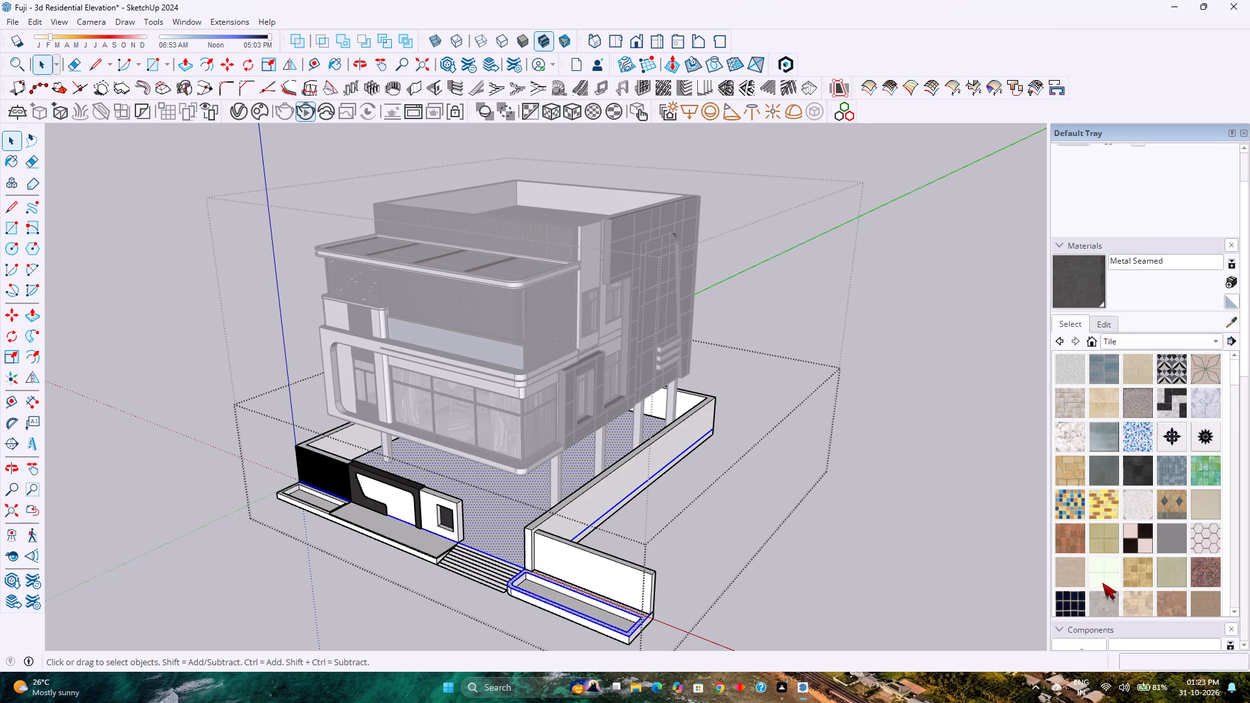
scroll(1109, 567, "down", 4)
scroll(1109, 566, "up", 5)
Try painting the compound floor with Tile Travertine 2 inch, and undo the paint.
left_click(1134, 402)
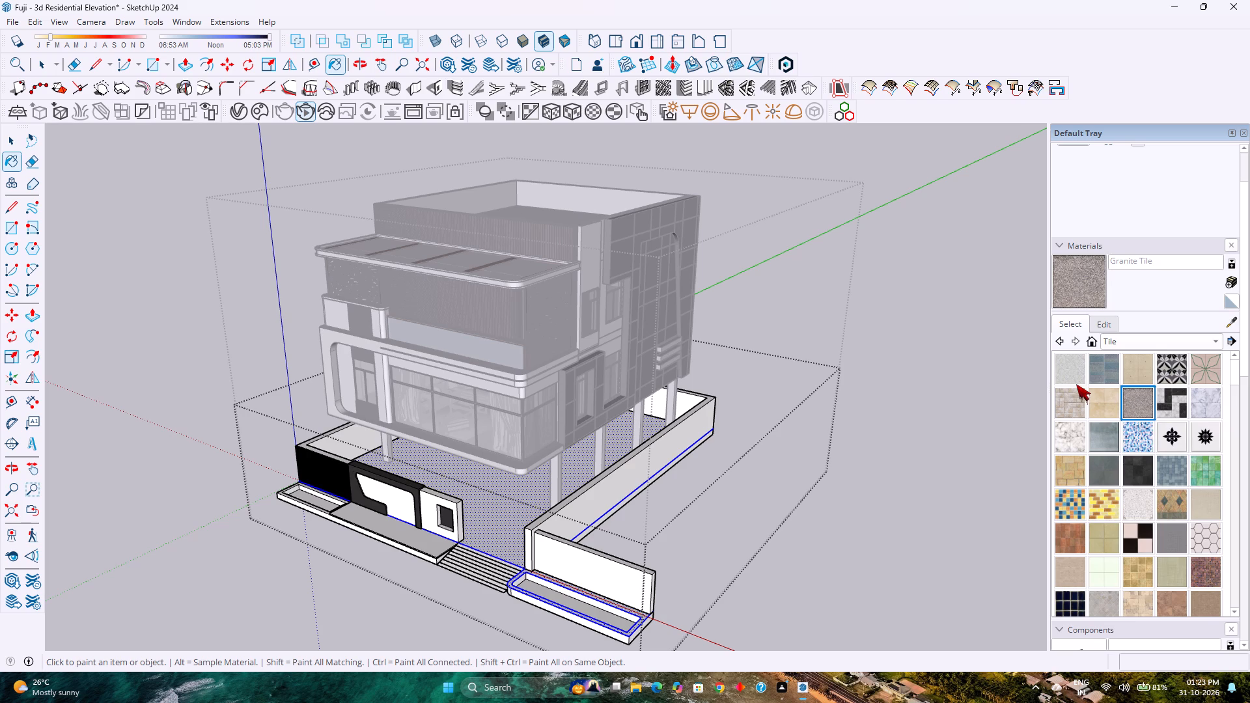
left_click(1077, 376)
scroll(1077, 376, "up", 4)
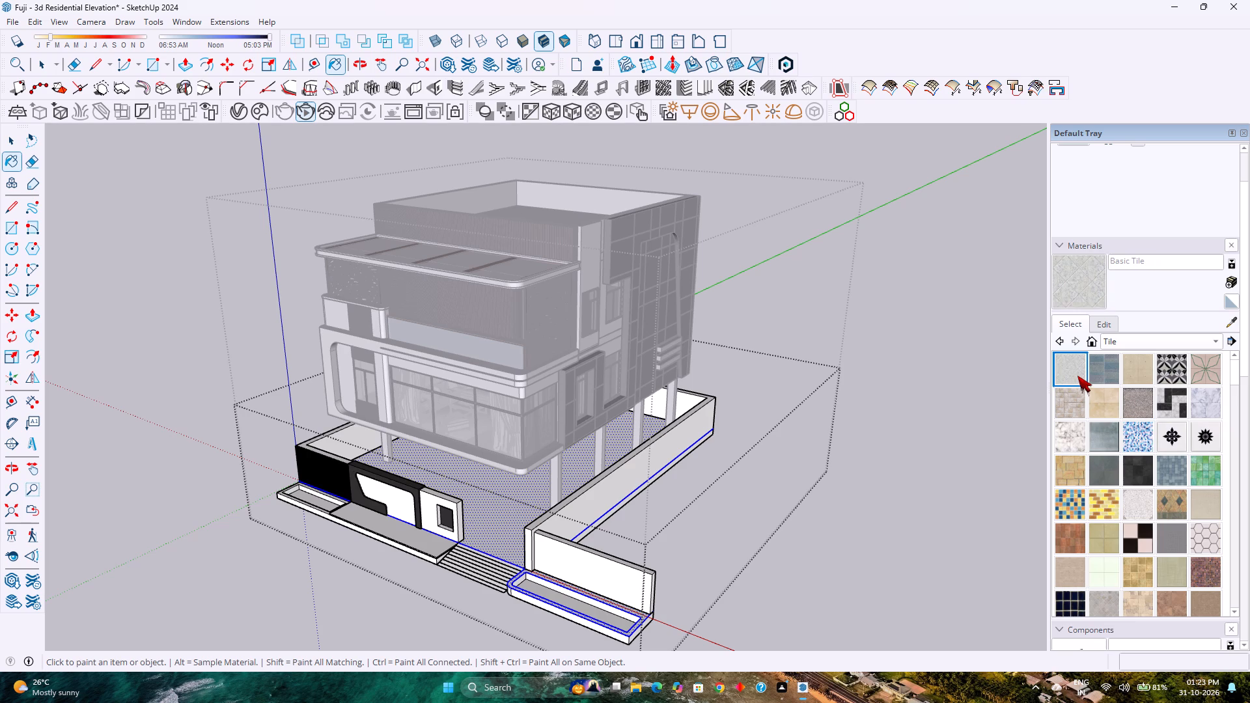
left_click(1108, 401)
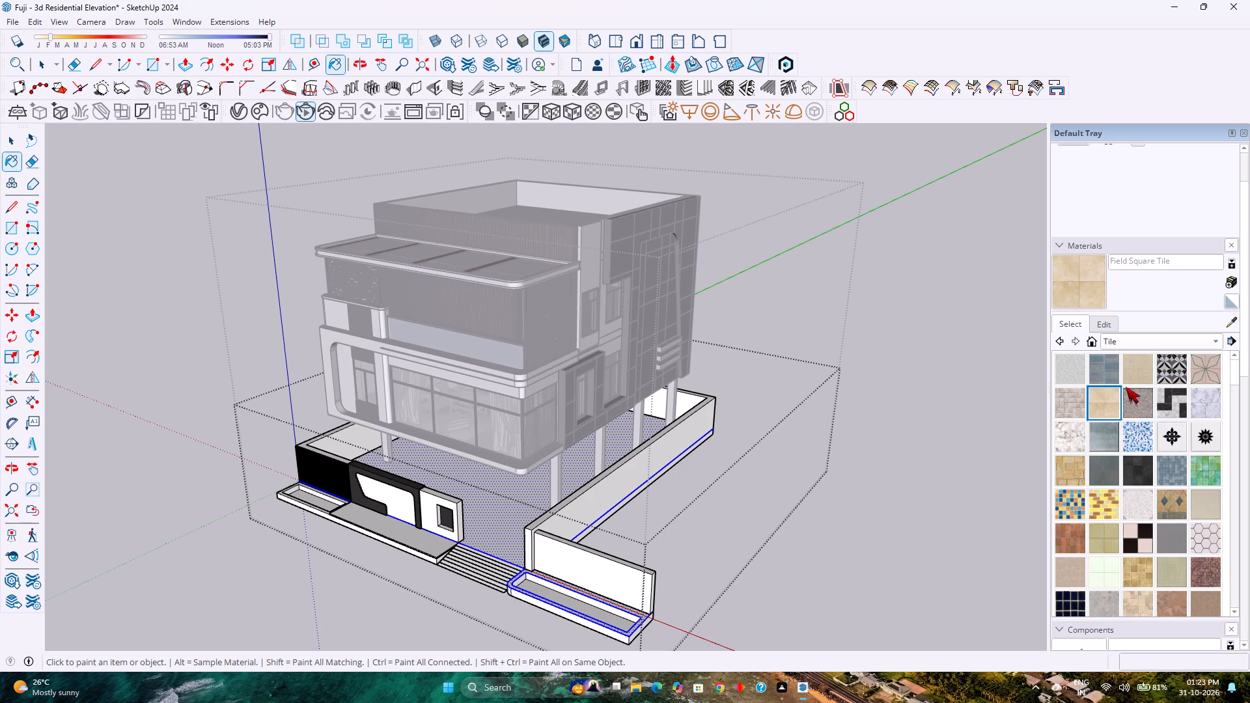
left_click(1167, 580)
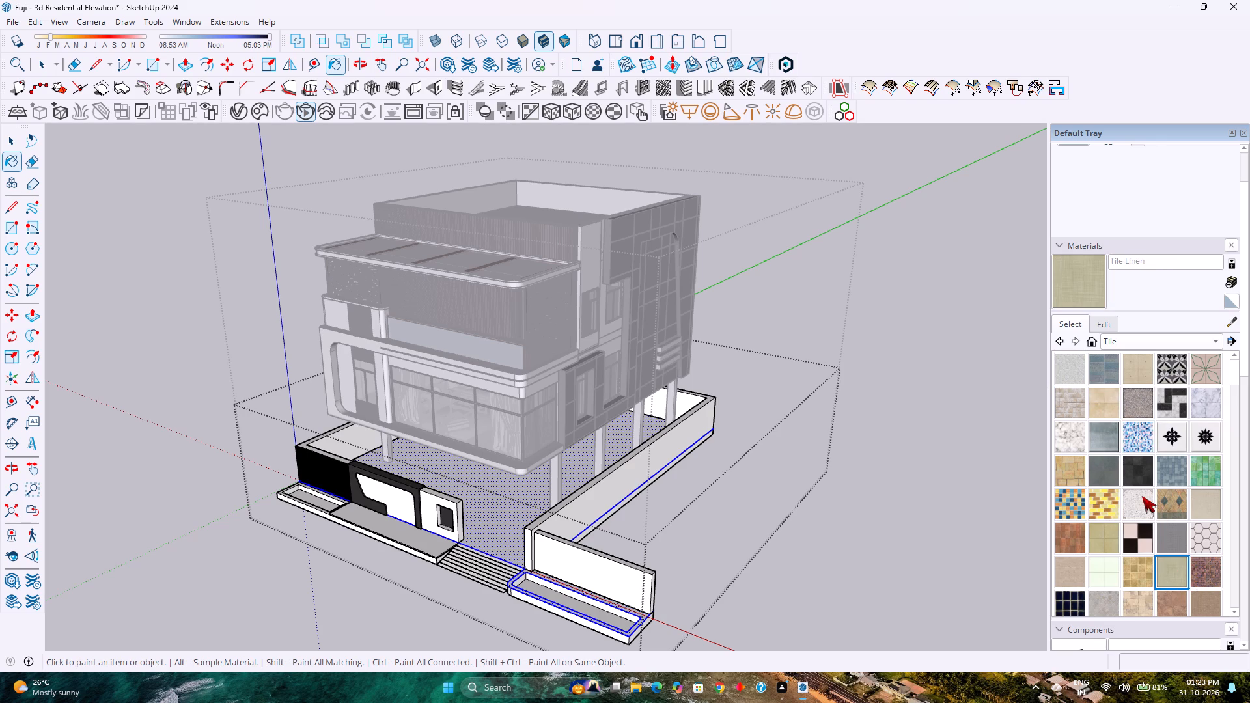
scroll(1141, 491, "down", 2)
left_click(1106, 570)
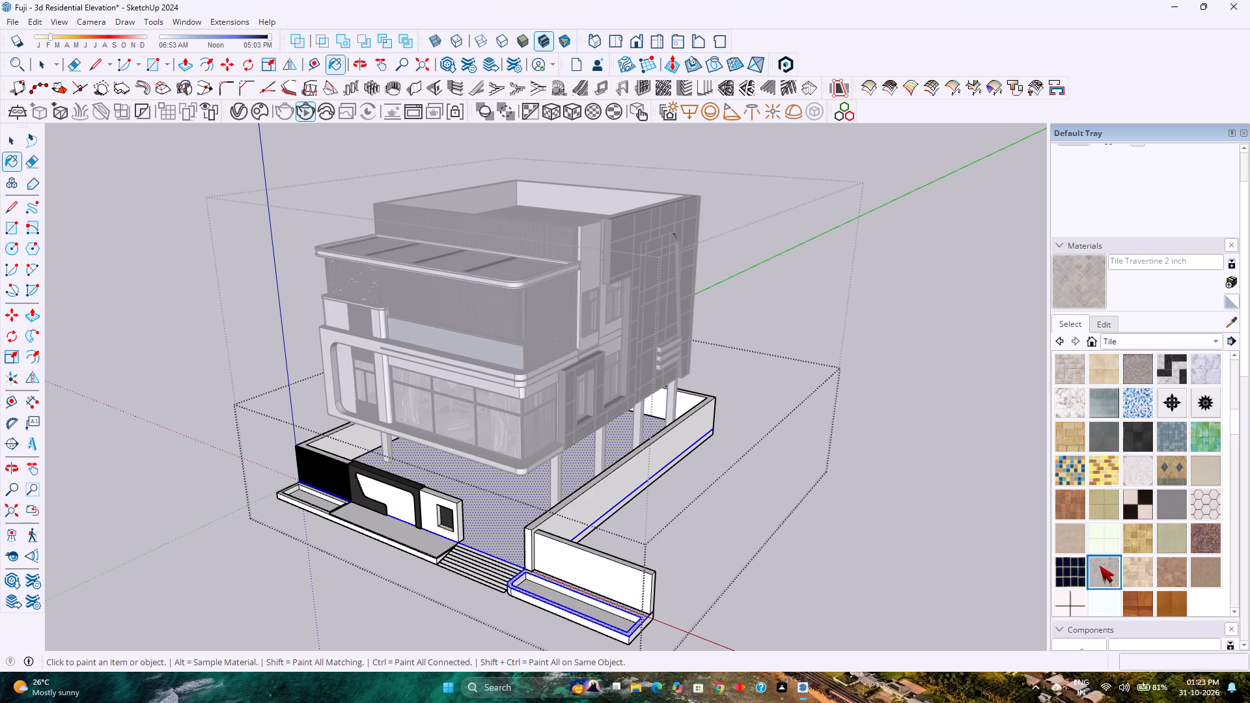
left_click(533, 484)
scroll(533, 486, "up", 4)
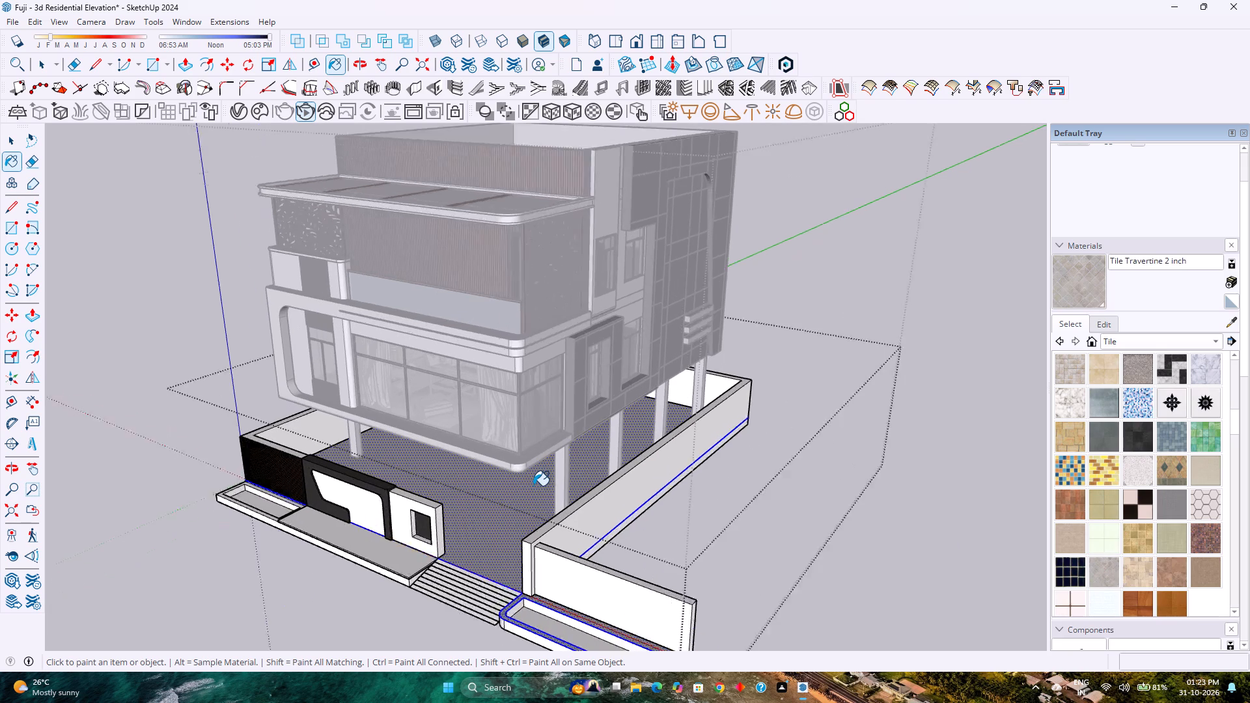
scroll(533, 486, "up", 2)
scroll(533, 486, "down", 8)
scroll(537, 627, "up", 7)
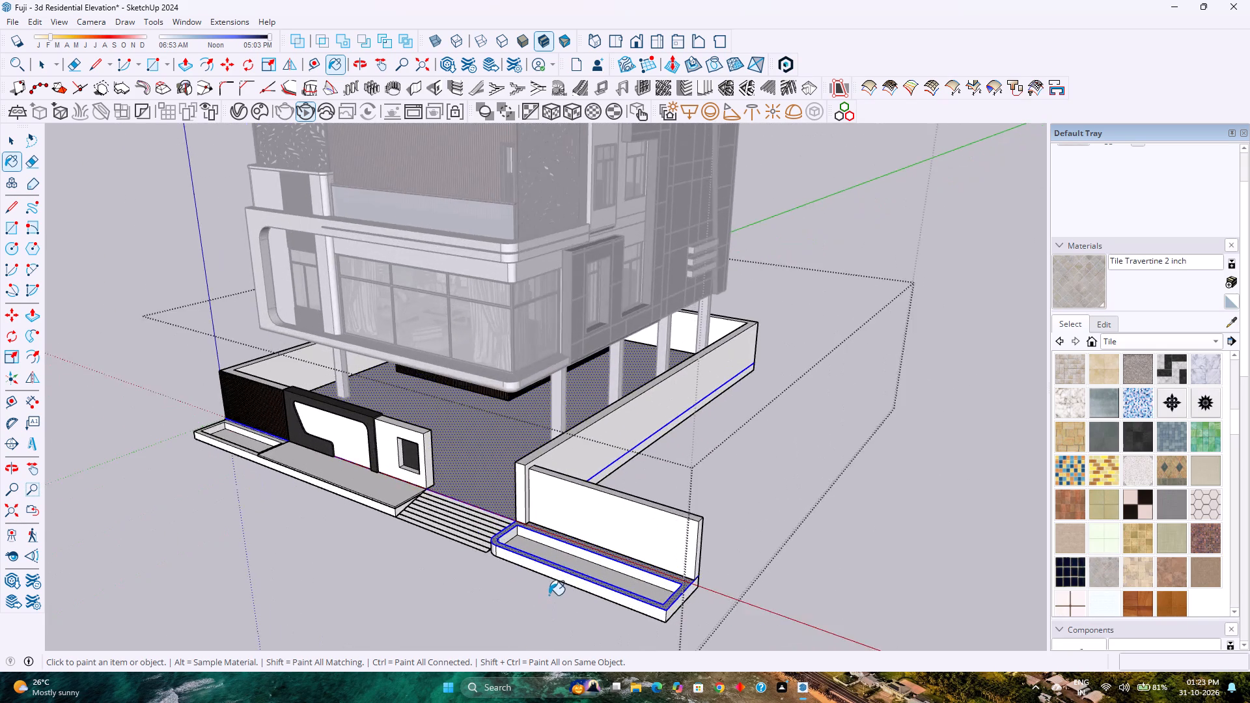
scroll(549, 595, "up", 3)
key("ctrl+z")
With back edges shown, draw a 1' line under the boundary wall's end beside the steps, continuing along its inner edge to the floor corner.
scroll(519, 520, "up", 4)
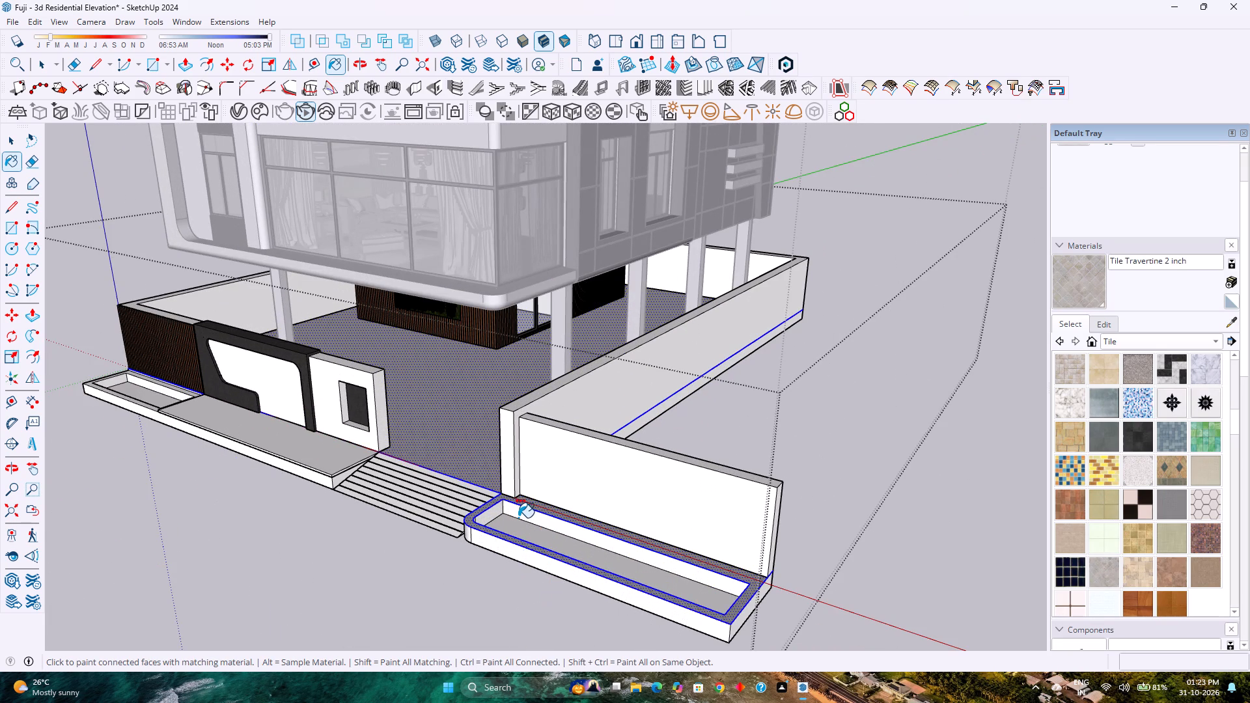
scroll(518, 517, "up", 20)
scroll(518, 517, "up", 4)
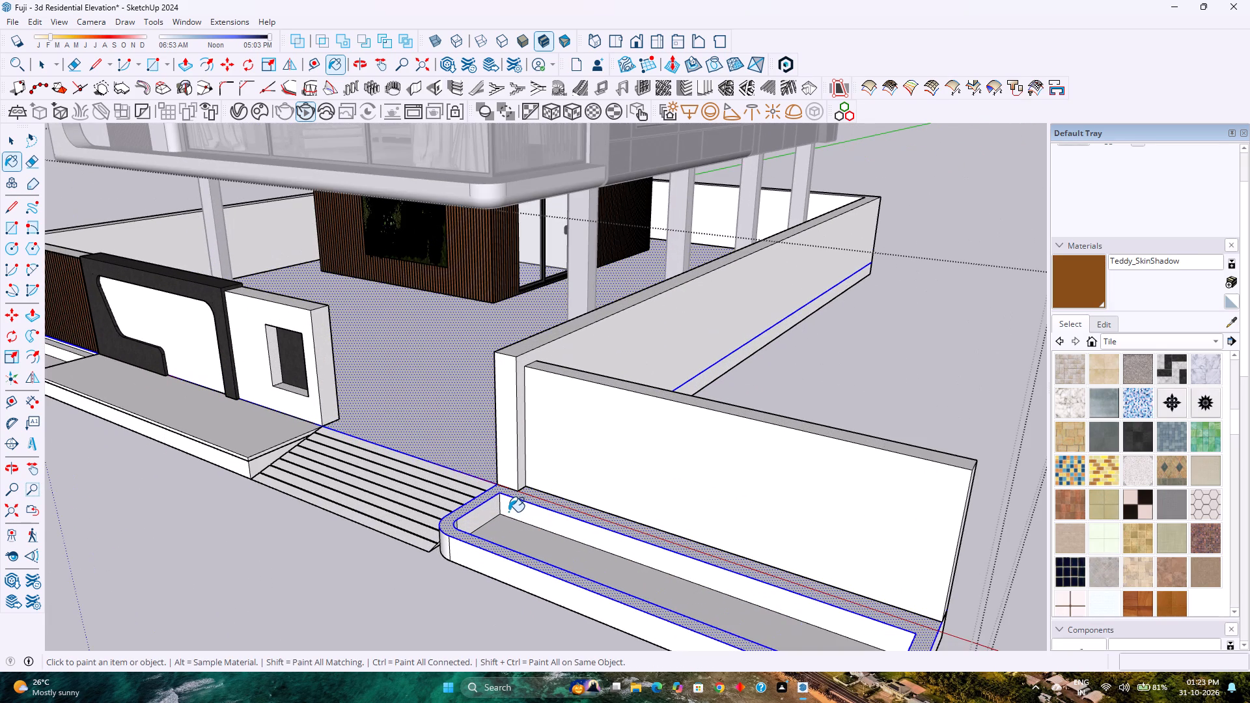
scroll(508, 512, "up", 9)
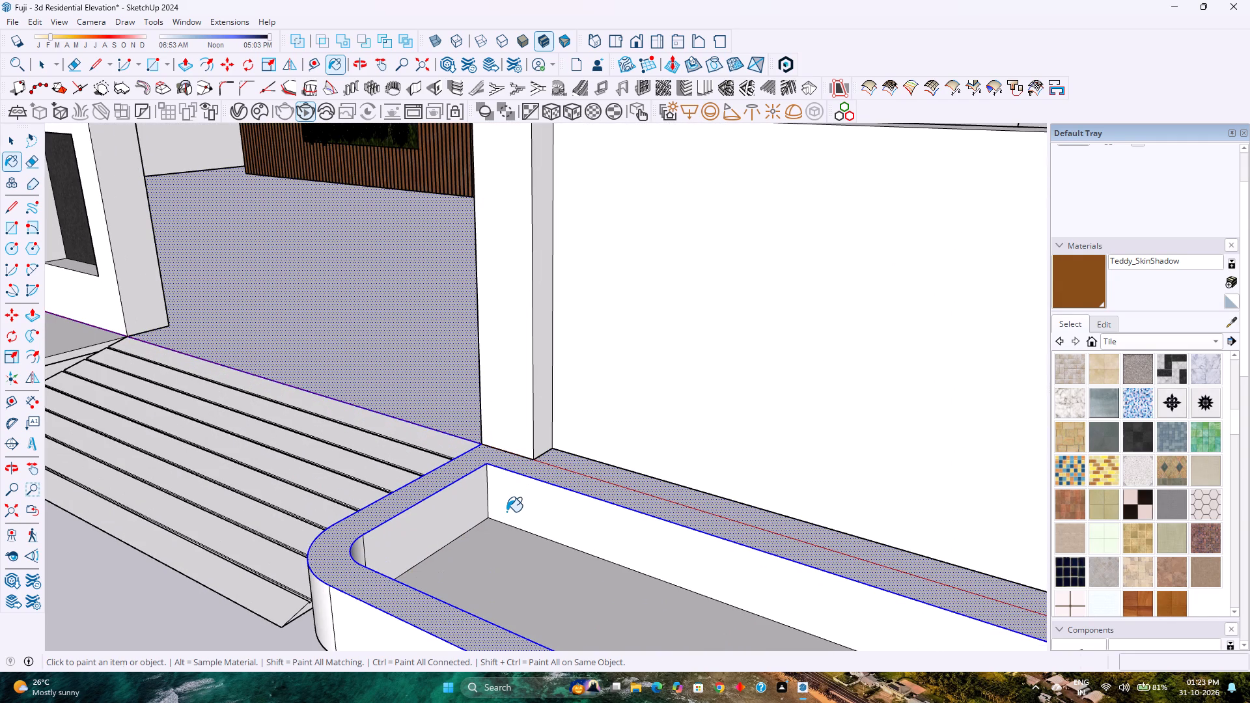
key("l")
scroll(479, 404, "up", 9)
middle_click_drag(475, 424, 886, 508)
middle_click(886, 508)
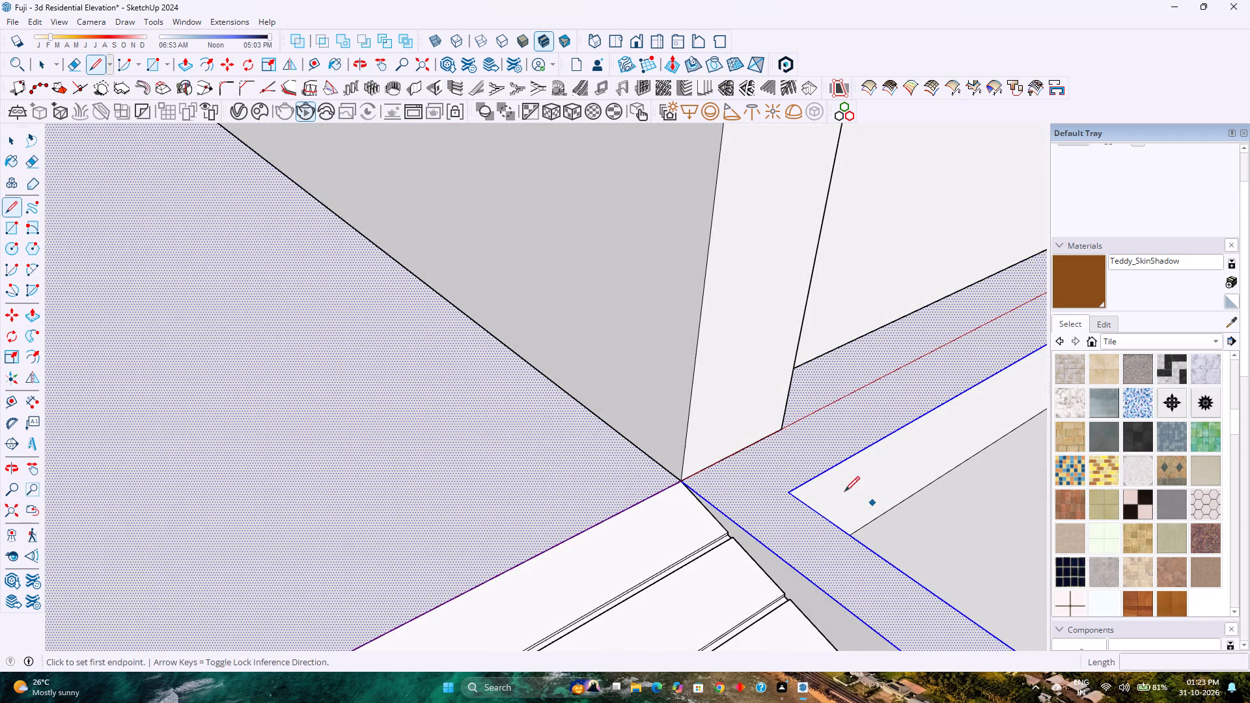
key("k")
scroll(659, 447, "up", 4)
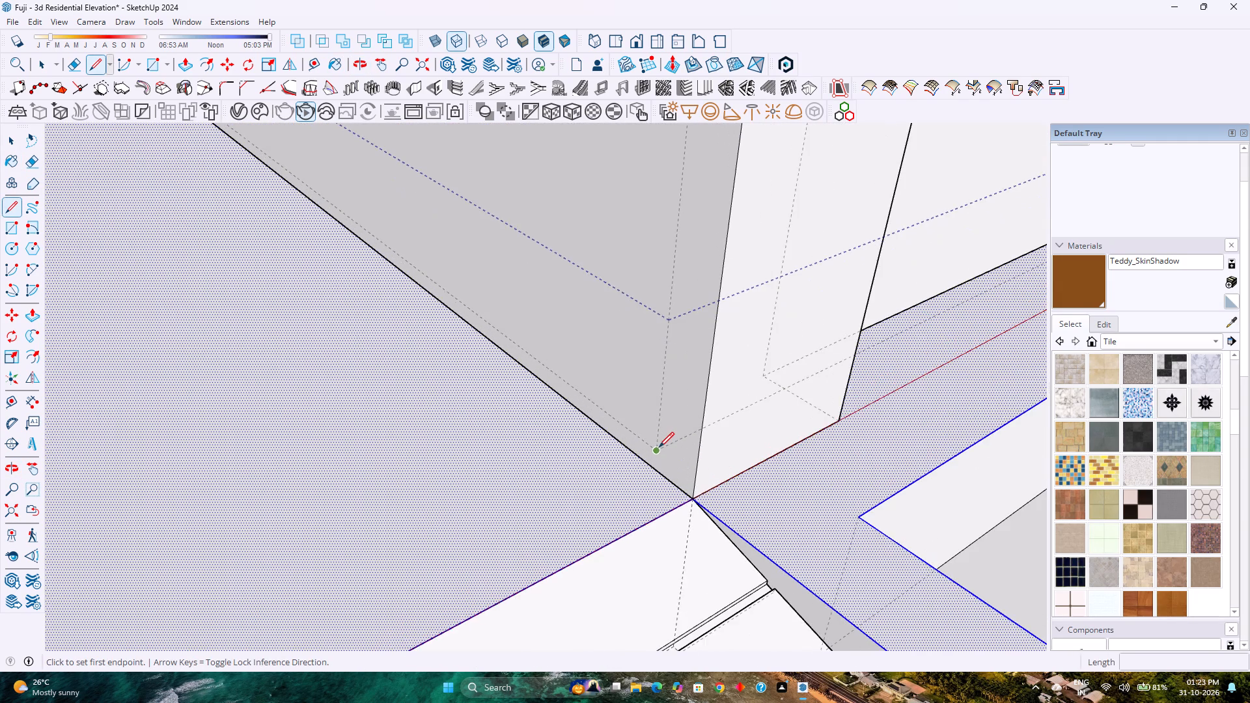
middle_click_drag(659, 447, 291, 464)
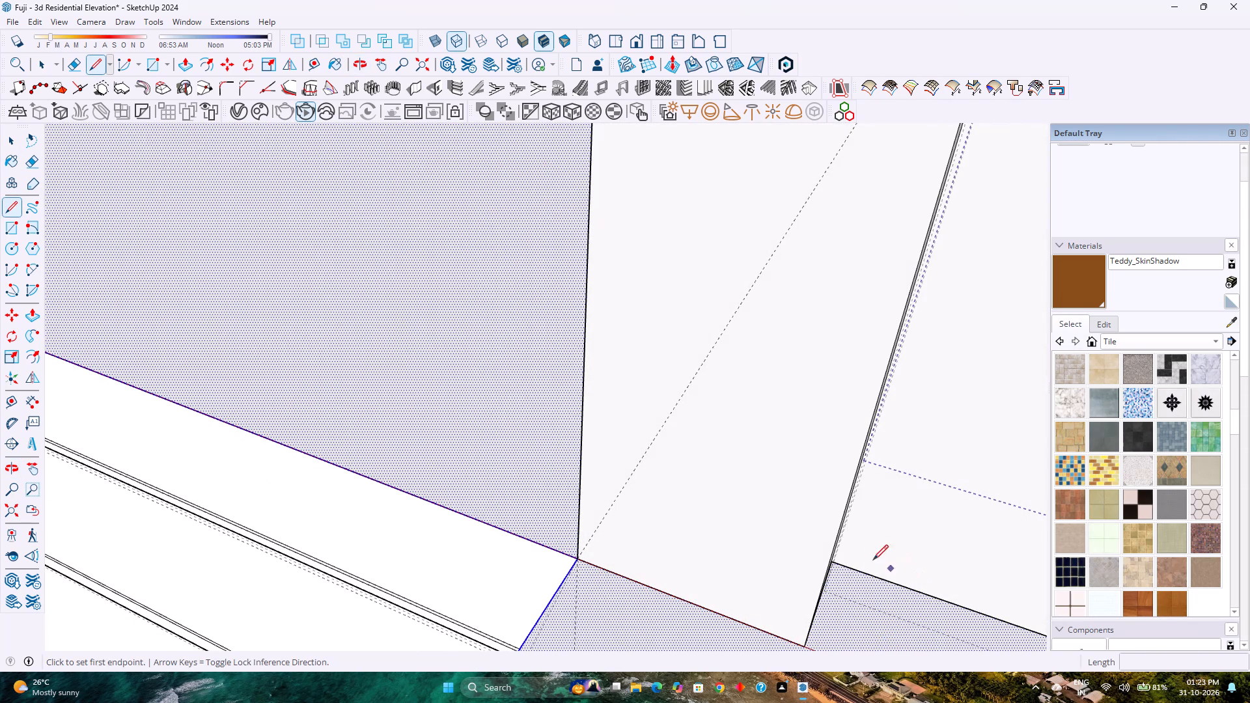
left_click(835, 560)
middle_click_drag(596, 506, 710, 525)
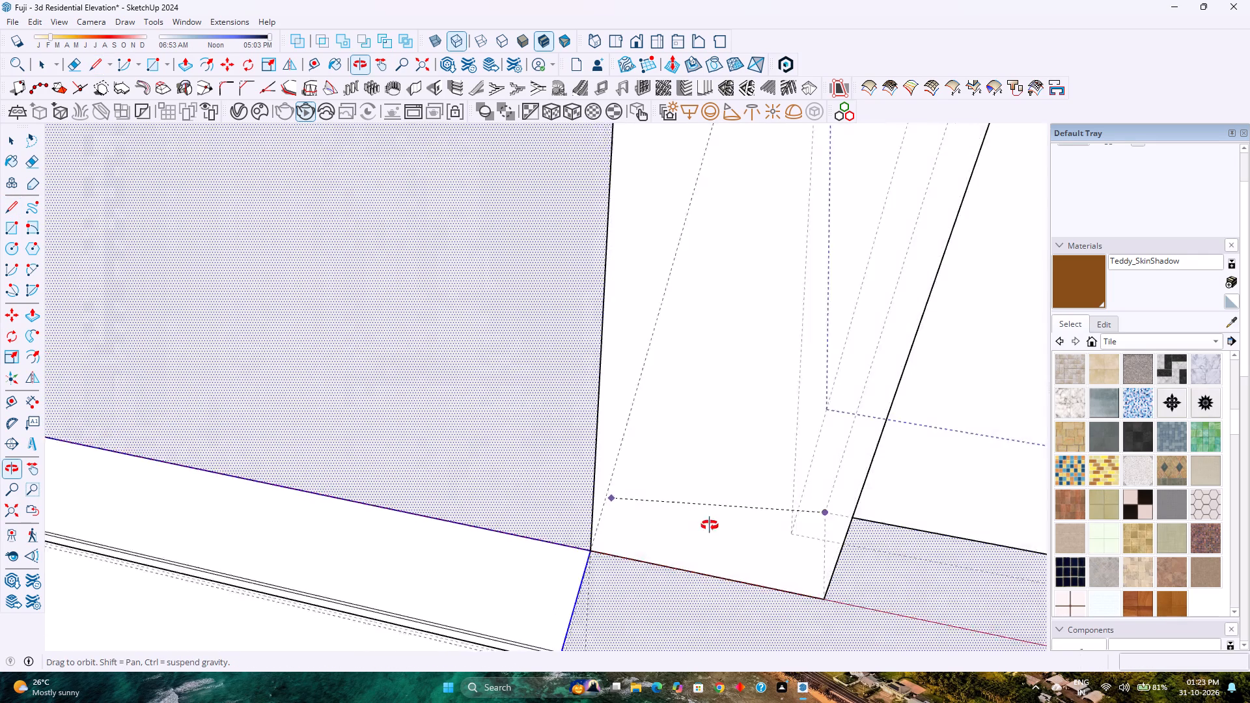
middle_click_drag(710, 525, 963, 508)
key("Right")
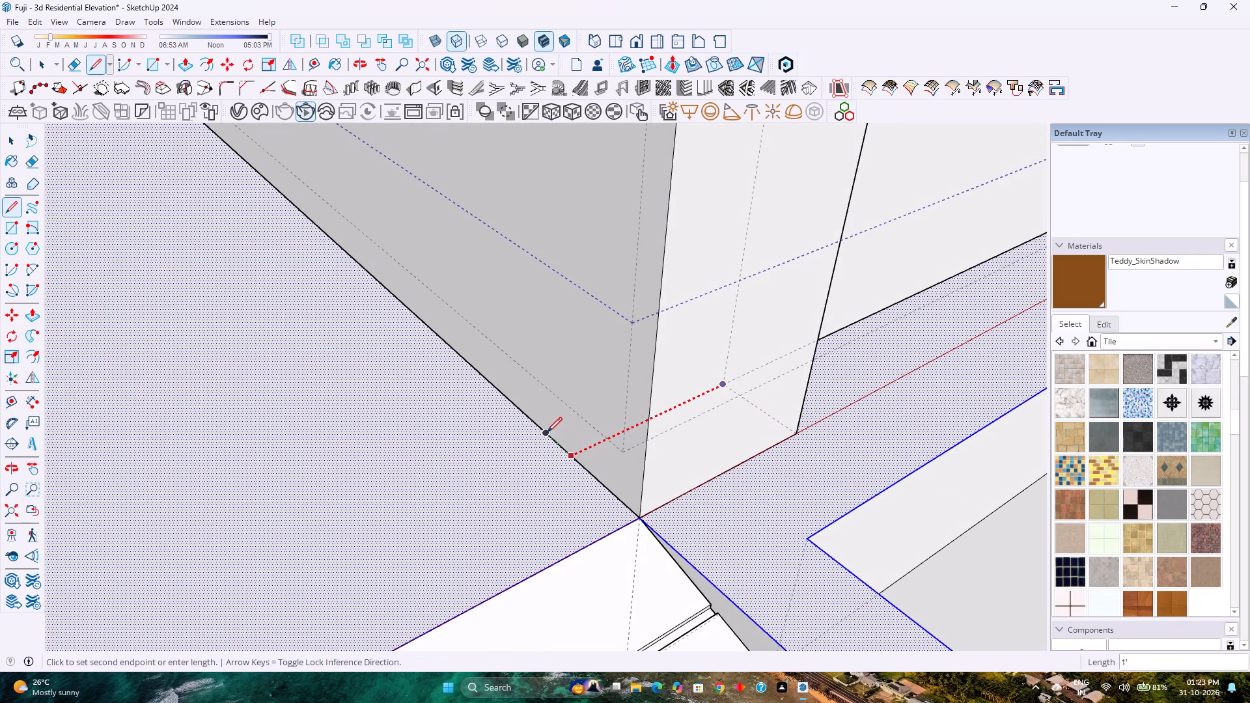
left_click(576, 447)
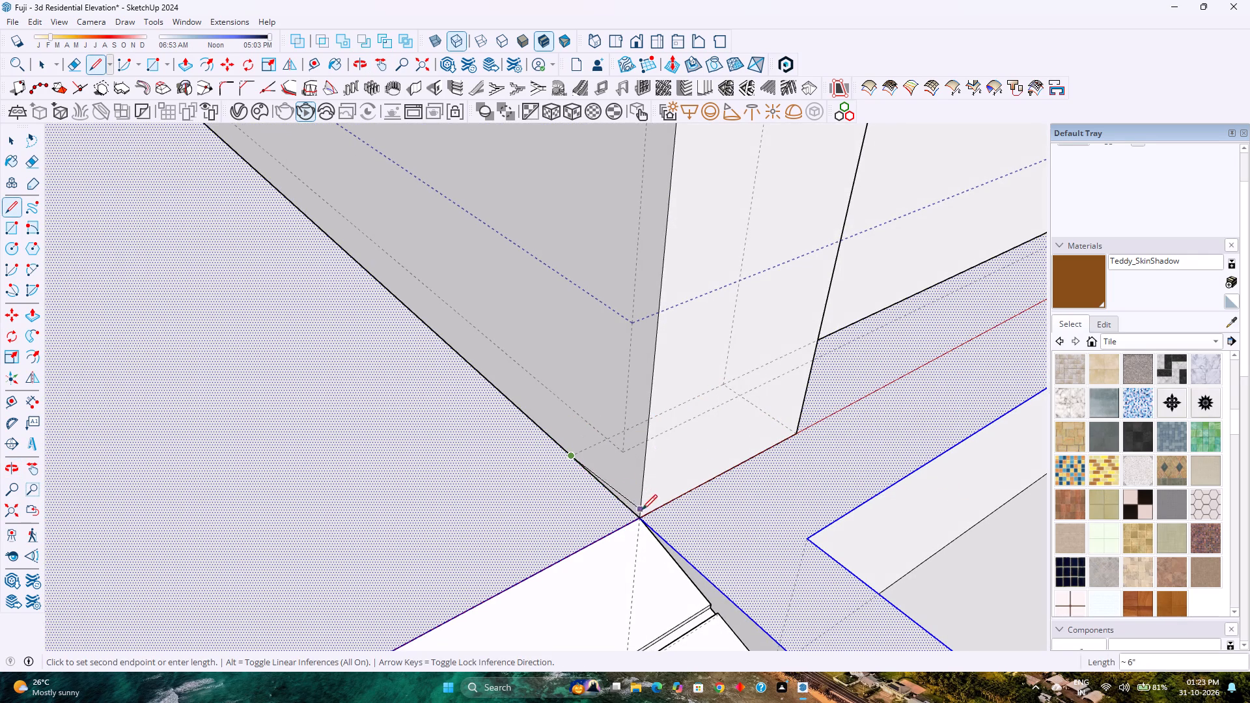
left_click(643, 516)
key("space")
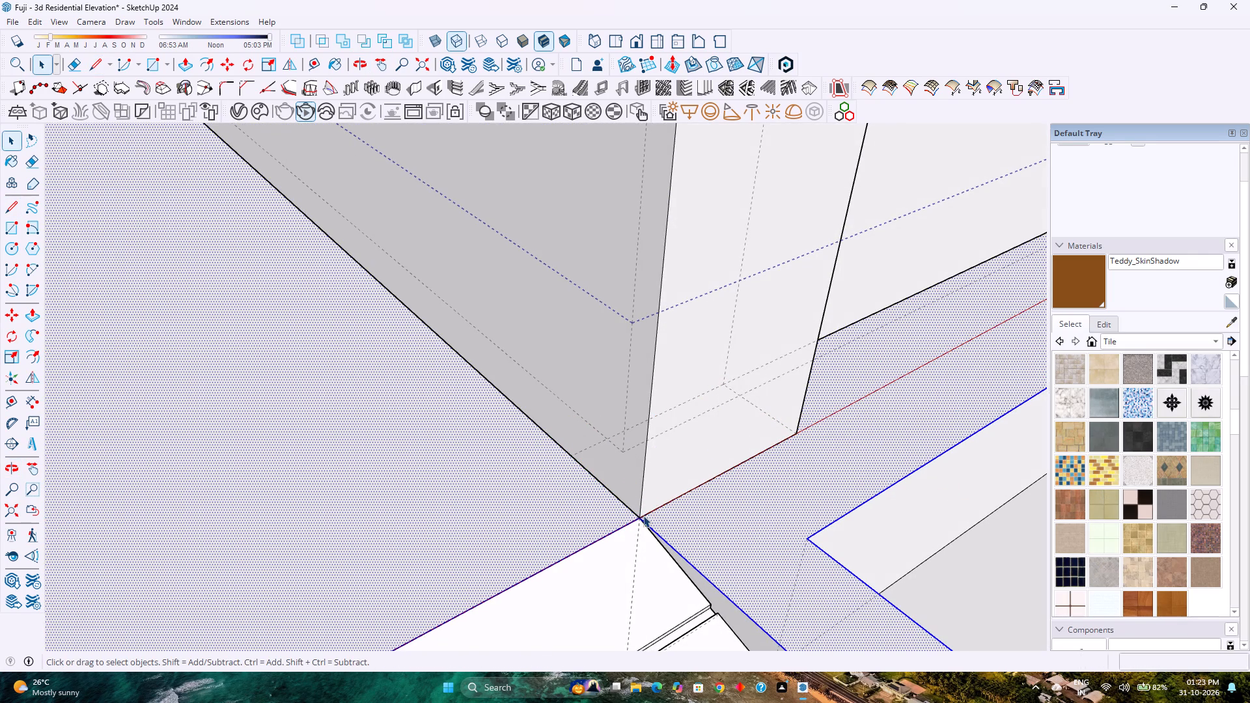
Leave and reopen the ground-level compound group, turn back edges off, and select the floor face to check its extent.
scroll(643, 516, "down", 4)
key("grave")
key("Escape")
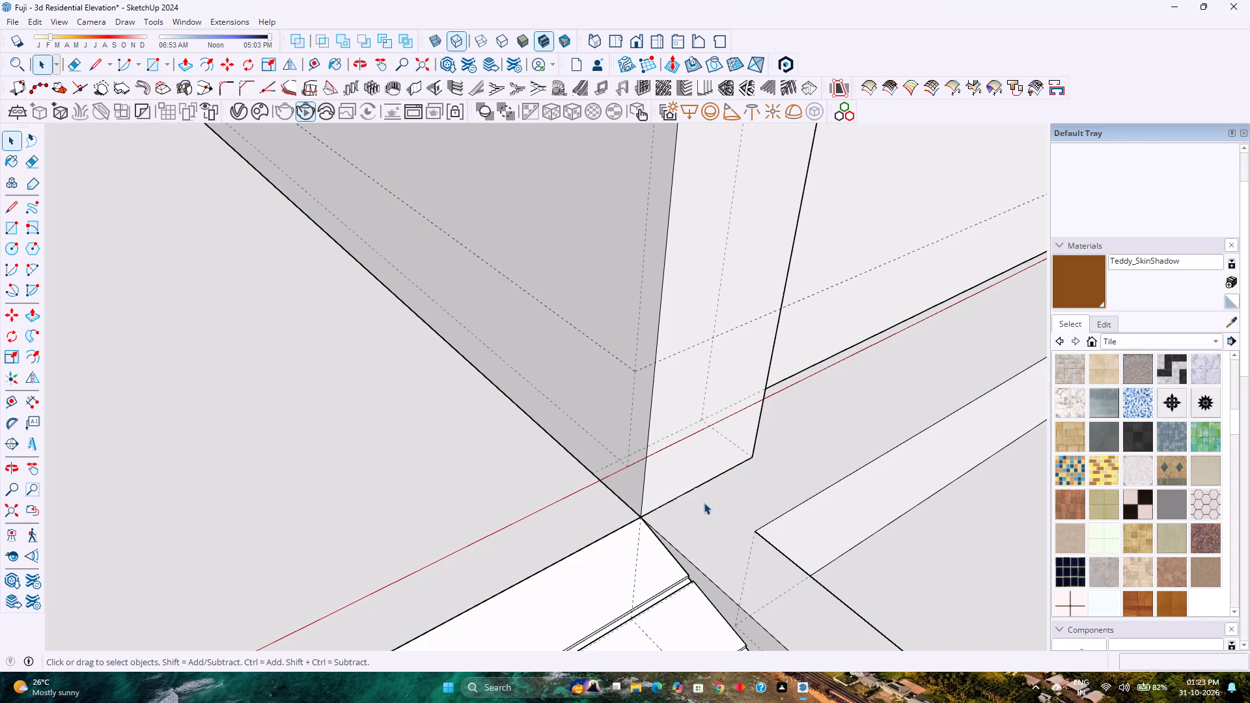
left_click(704, 503)
double_click(704, 503)
key("k")
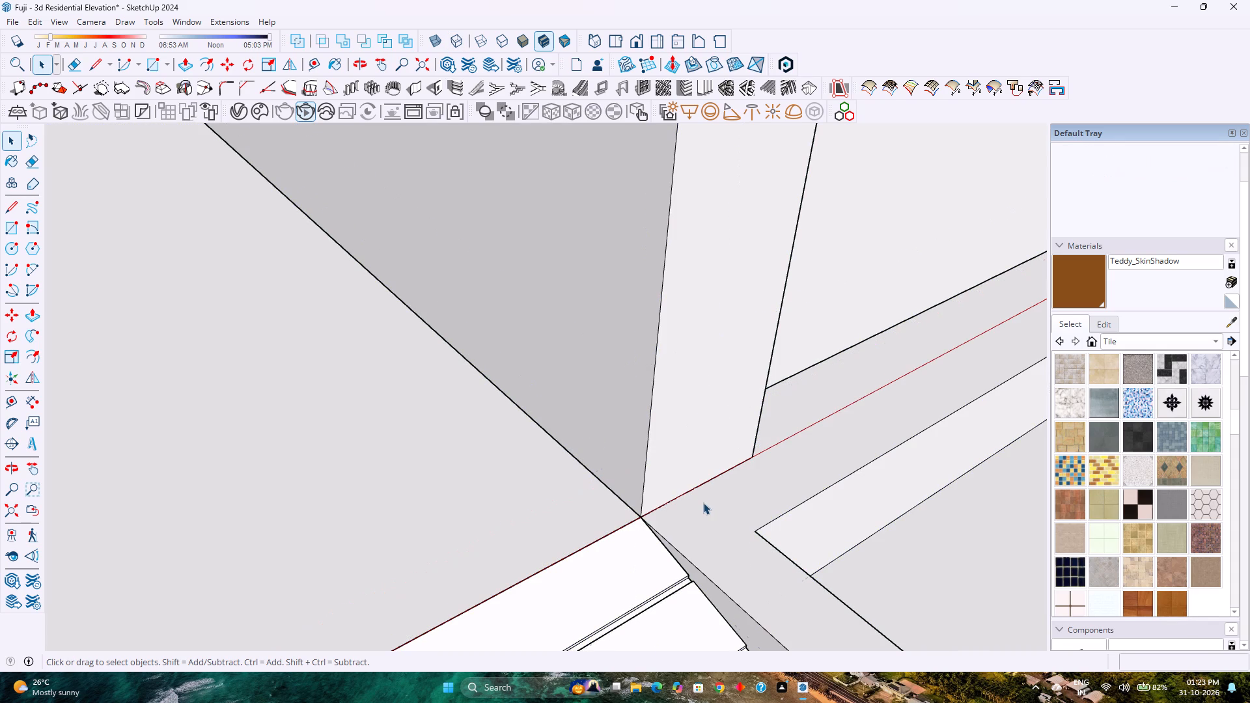
left_click(695, 518)
scroll(696, 522, "up", 3)
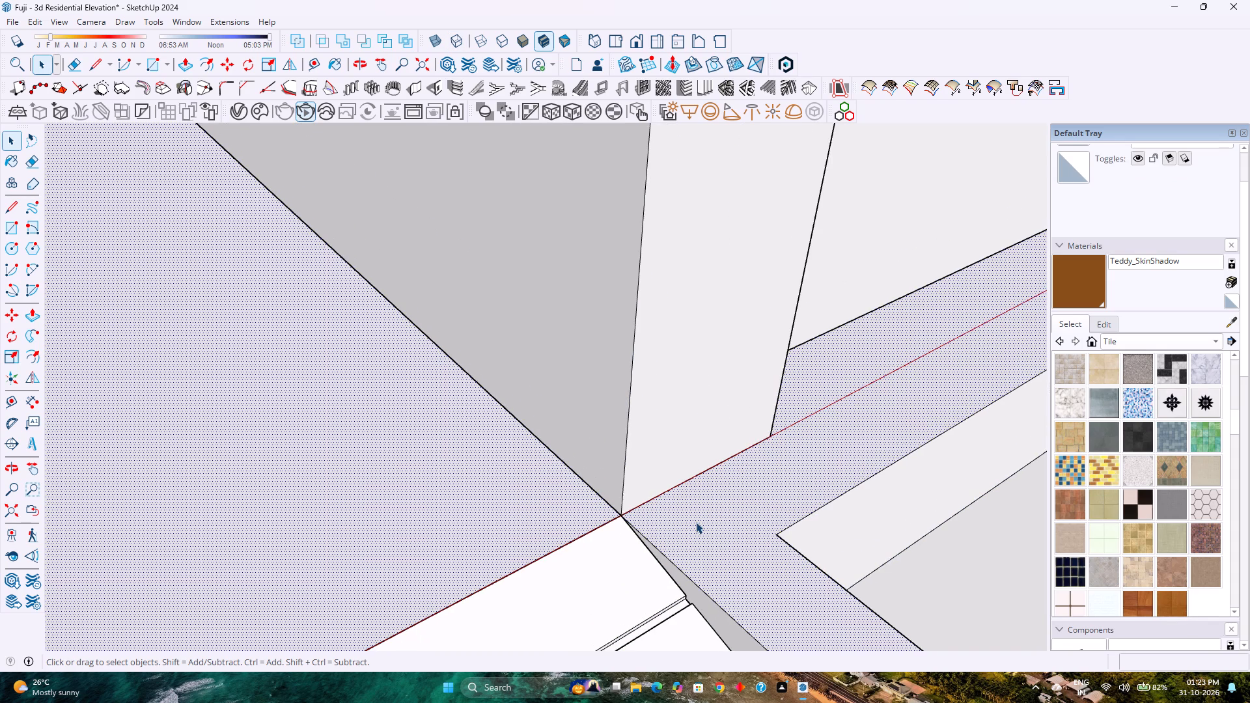
Hide the boundary wall beside the entrance steps and planter.
scroll(696, 522, "down", 16)
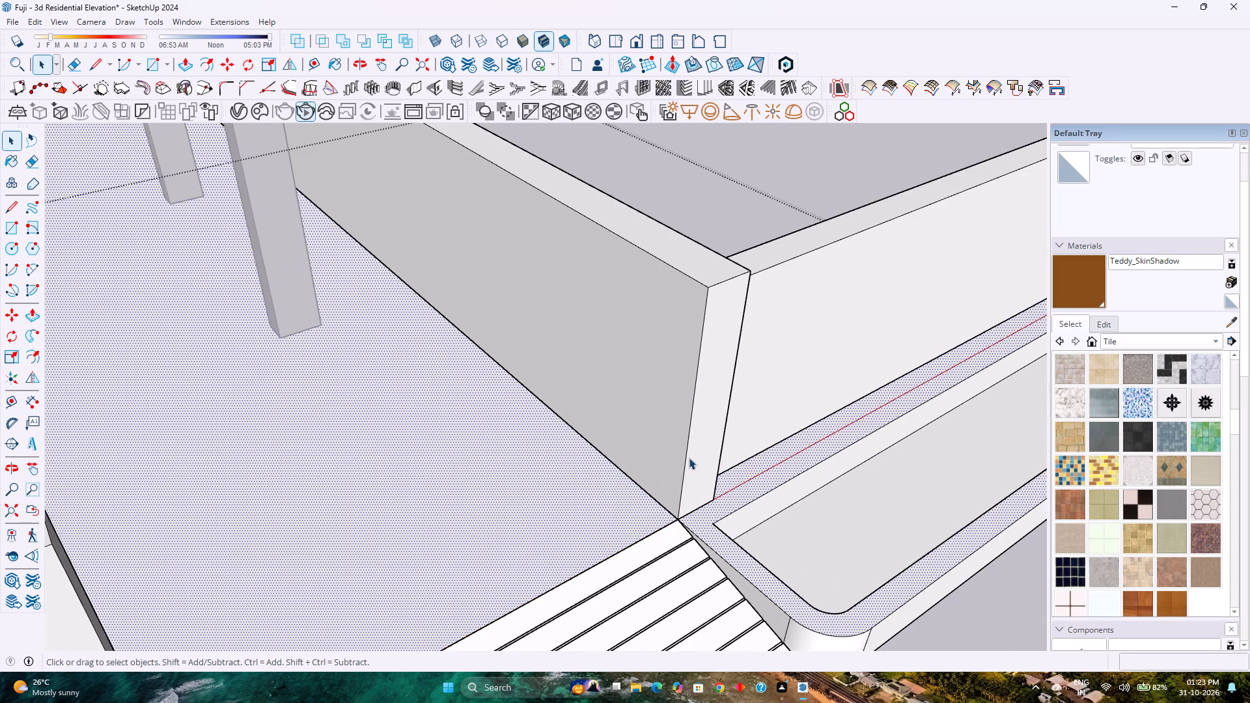
left_click(689, 458)
right_click(689, 458)
left_click(748, 145)
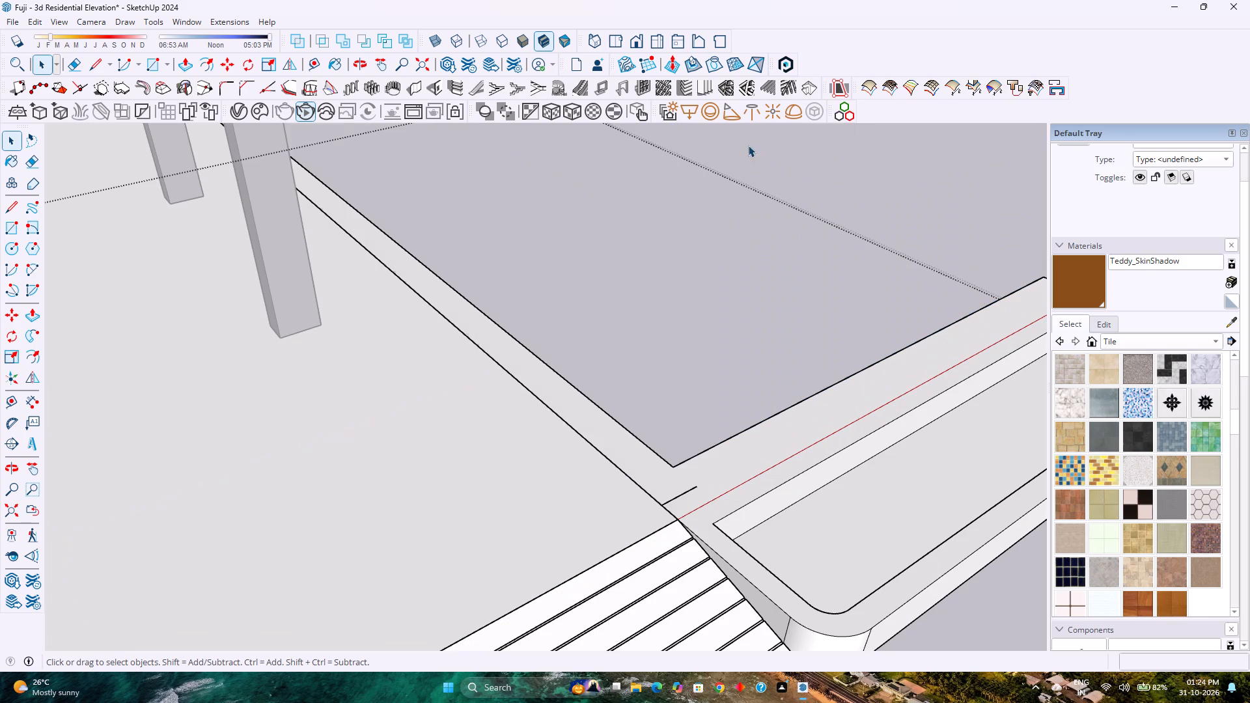
Delete the stray short line on the floor where the boundary wall stood, near the steps and planter corner.
left_click(678, 498)
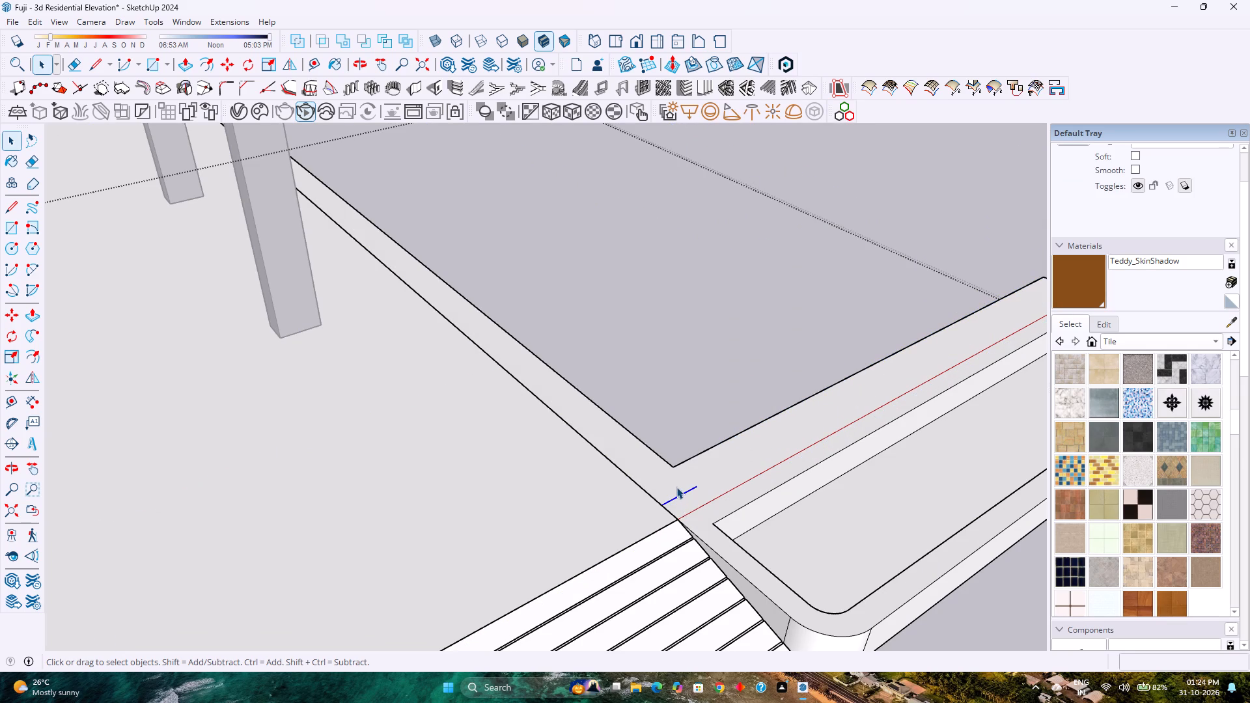
key("Delete")
Draw a 1' line from the floor's outer corner to the wall's inner base edge, separating the compound floor from the planter rim.
key("l")
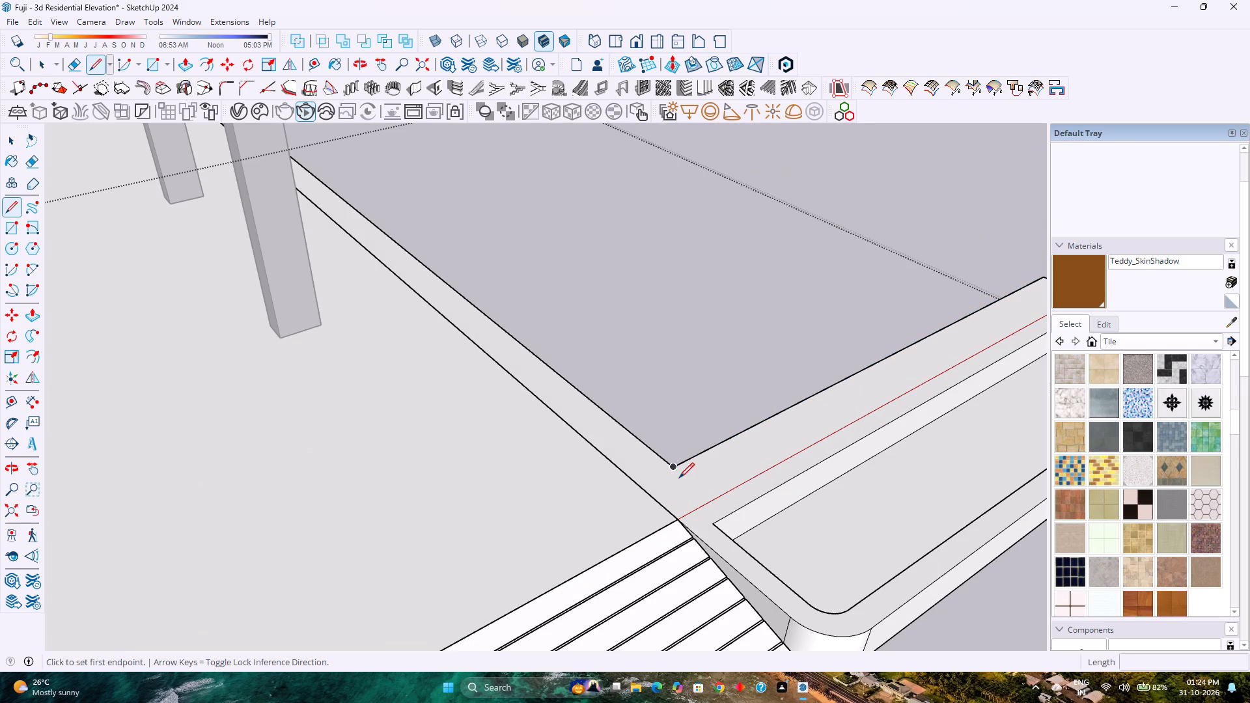
key("space")
double_click(679, 478)
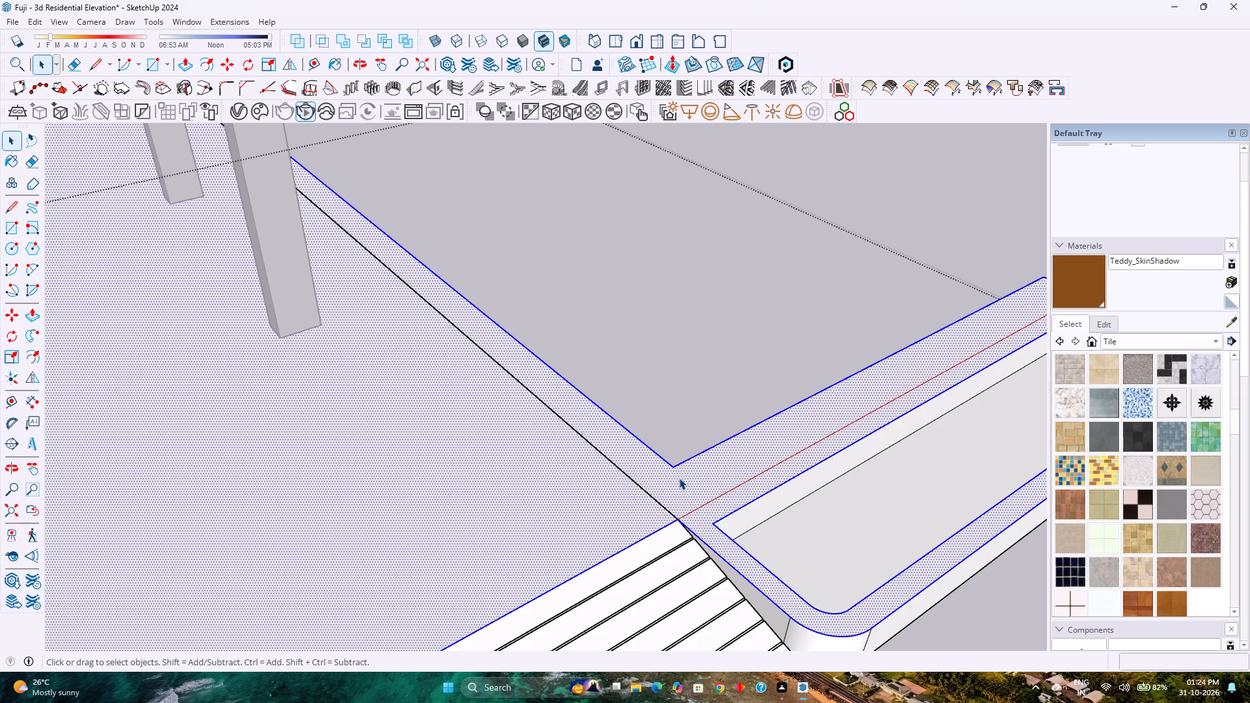
middle_click_drag(646, 507, 516, 506)
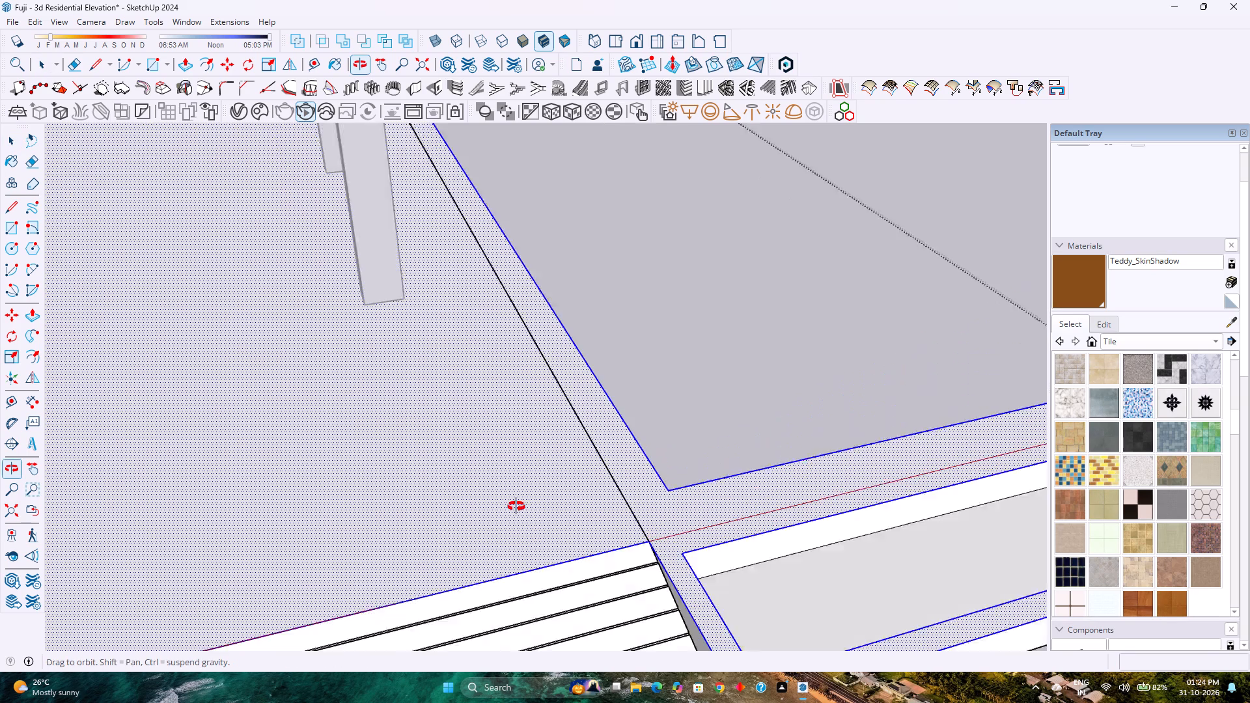
middle_click_drag(516, 506, 488, 482)
key("l")
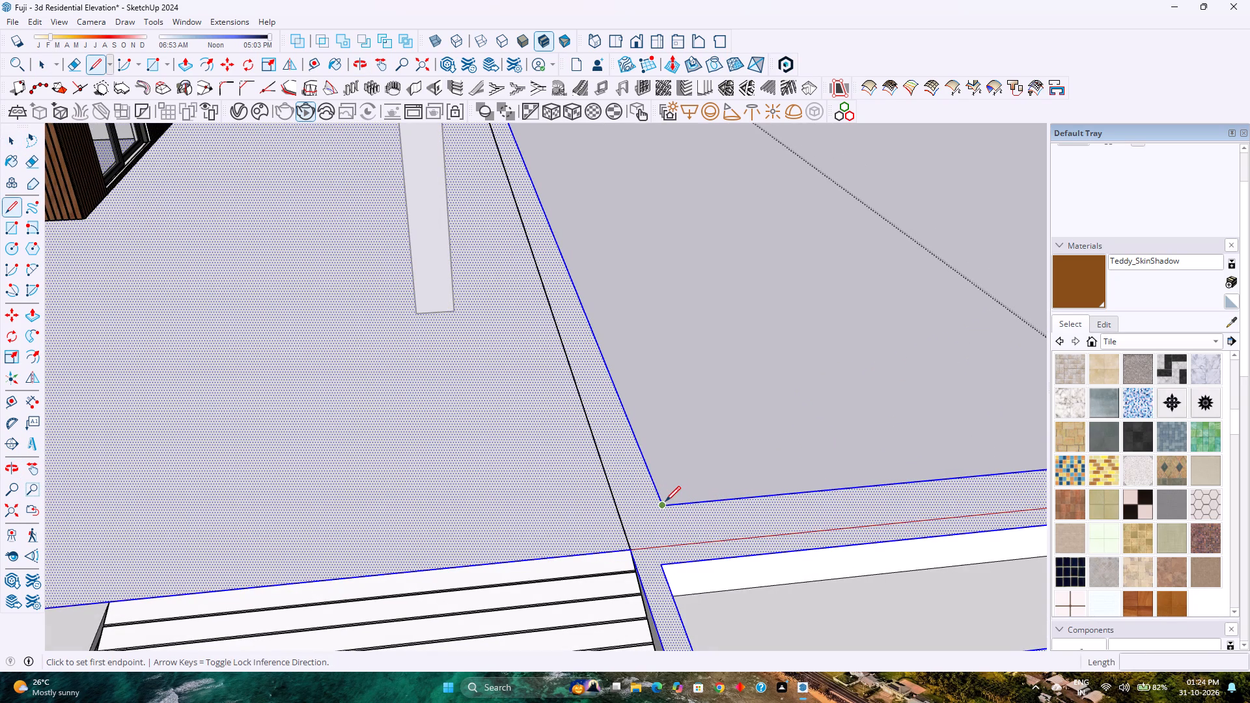
left_click(664, 504)
left_click(618, 506)
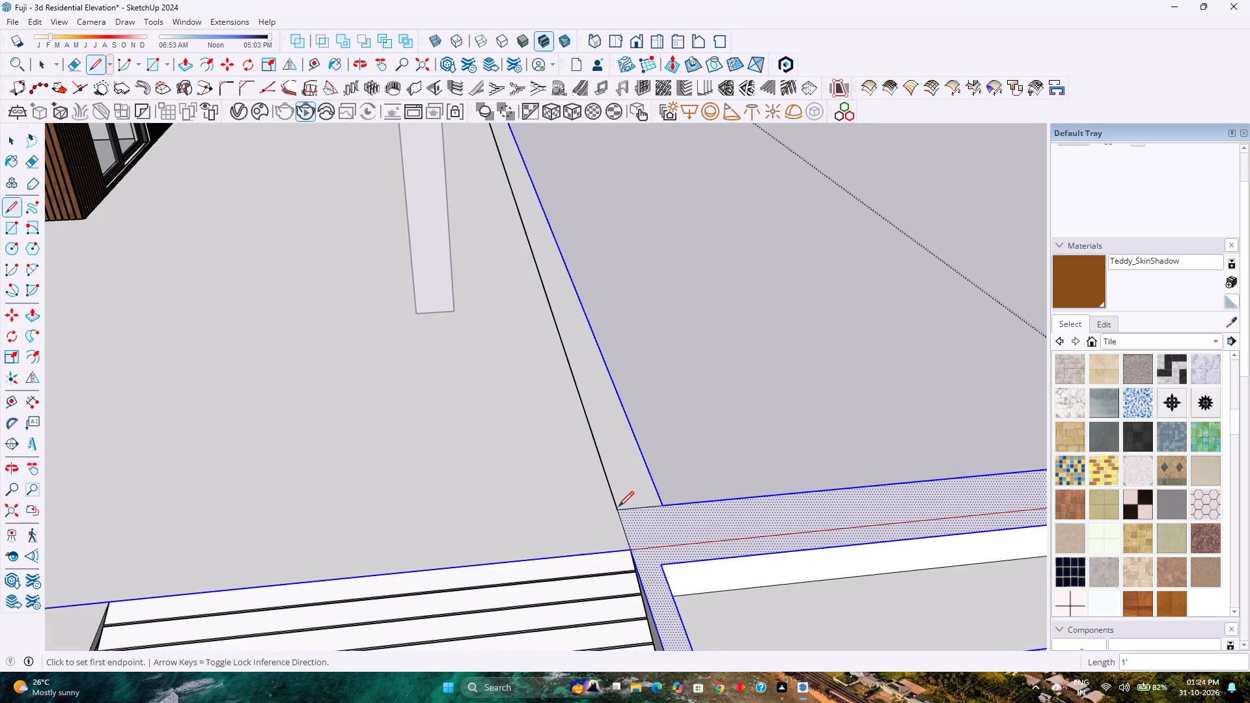
key("space")
Delete the long edge on the compound floor running alongside the side wall's inner base from the planter corner.
scroll(618, 506, "up", 1)
left_click(613, 500)
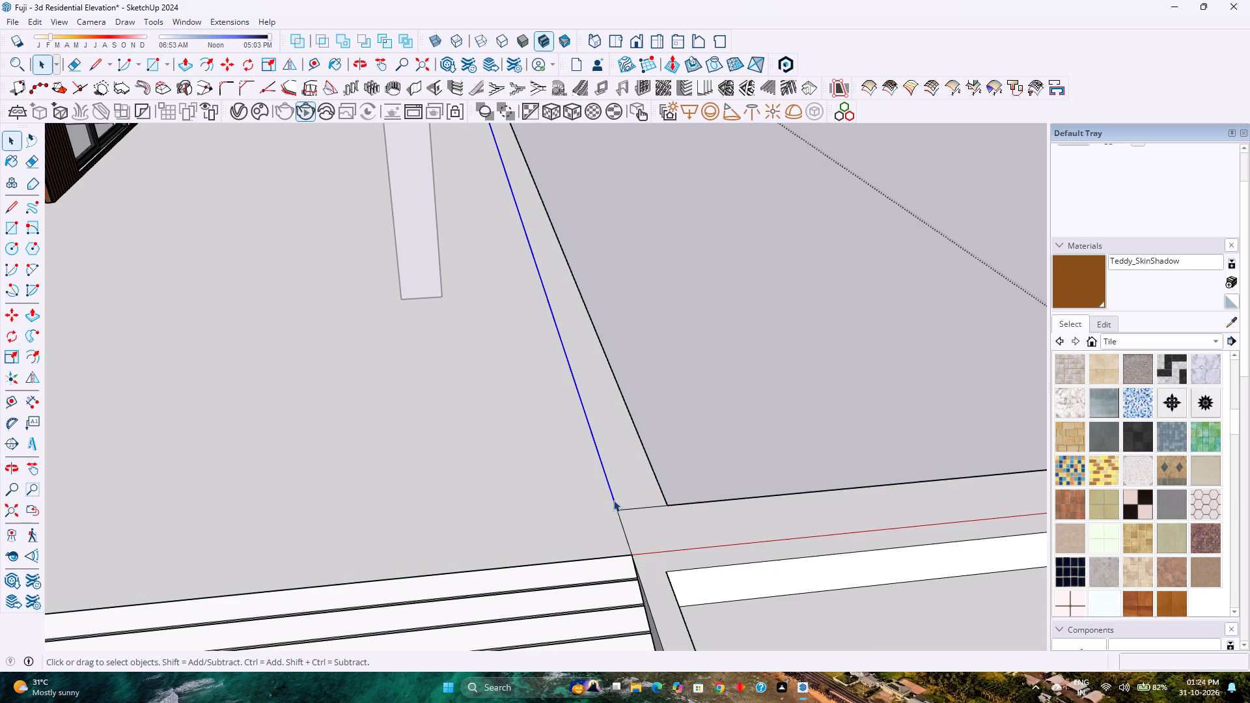
scroll(613, 497, "down", 10)
middle_click_drag(615, 497, 503, 456)
middle_click_drag(491, 450, 484, 446)
middle_click(479, 443)
middle_click_drag(467, 437, 441, 425)
middle_click(436, 422)
middle_click(432, 421)
middle_click(432, 421)
middle_click_drag(432, 421, 476, 412)
middle_click_drag(484, 411, 750, 433)
middle_click(750, 433)
scroll(749, 432, "down", 4)
key("Delete")
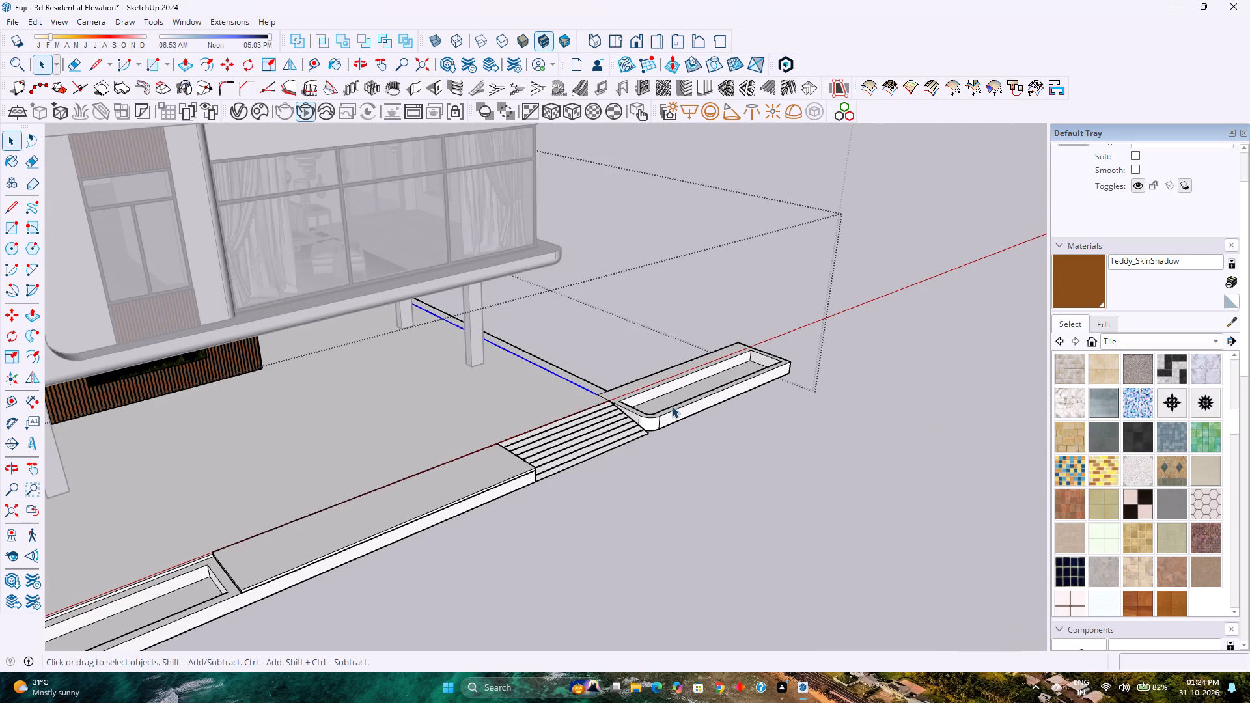
Delete the short stray line on the floor at the compound's rear corner, behind the ground-floor room.
scroll(635, 406, "down", 6)
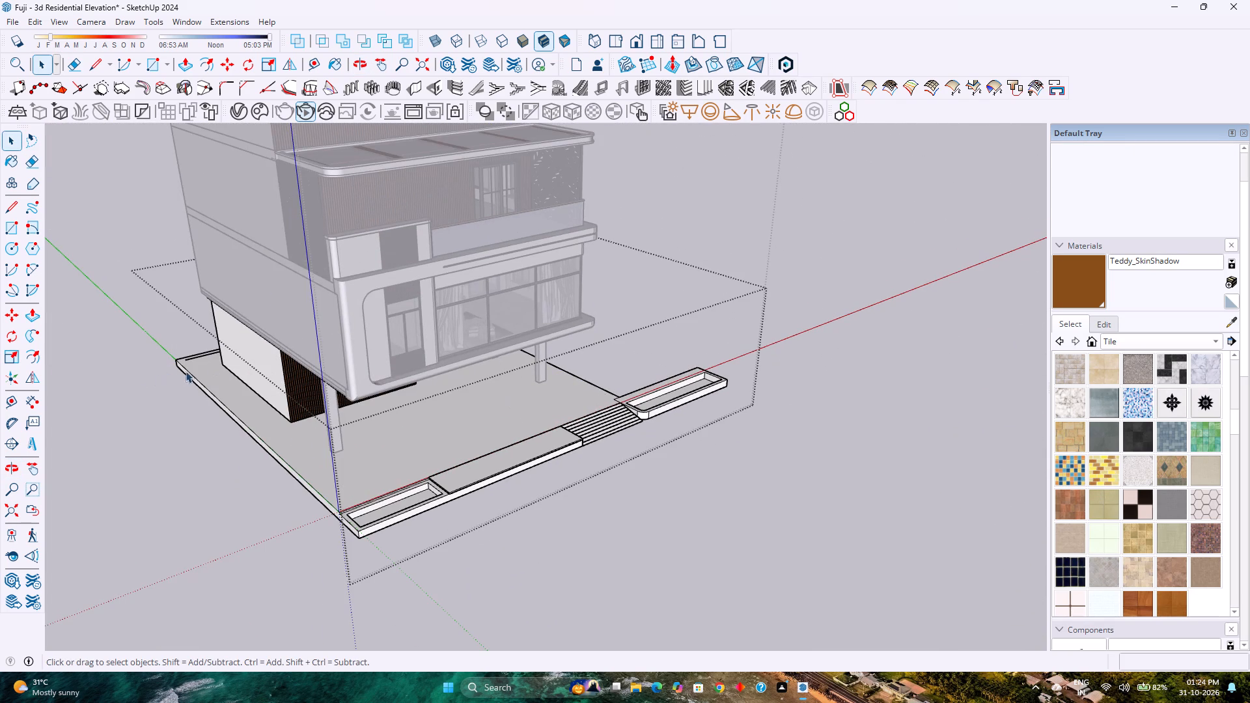
scroll(191, 365, "up", 8)
double_click(192, 353)
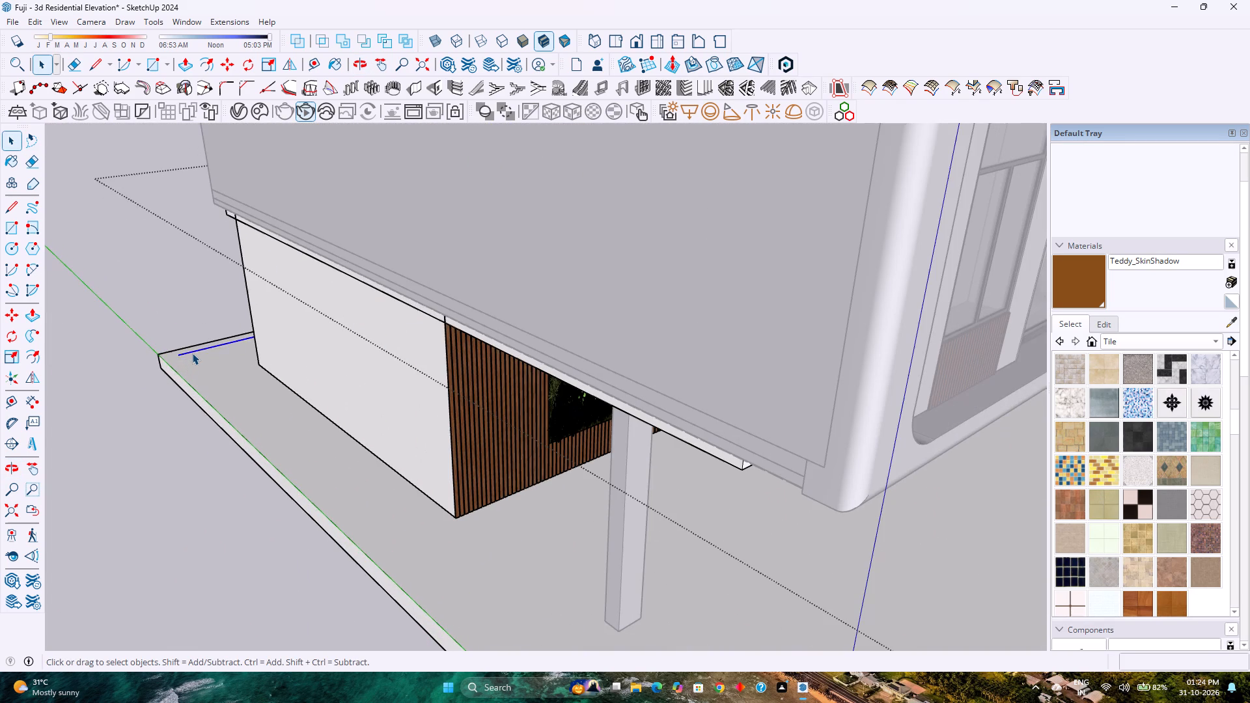
key("Delete")
Unhide all hidden objects to bring back the boundary walls.
scroll(194, 353, "down", 8)
middle_click_drag(508, 419, 452, 445)
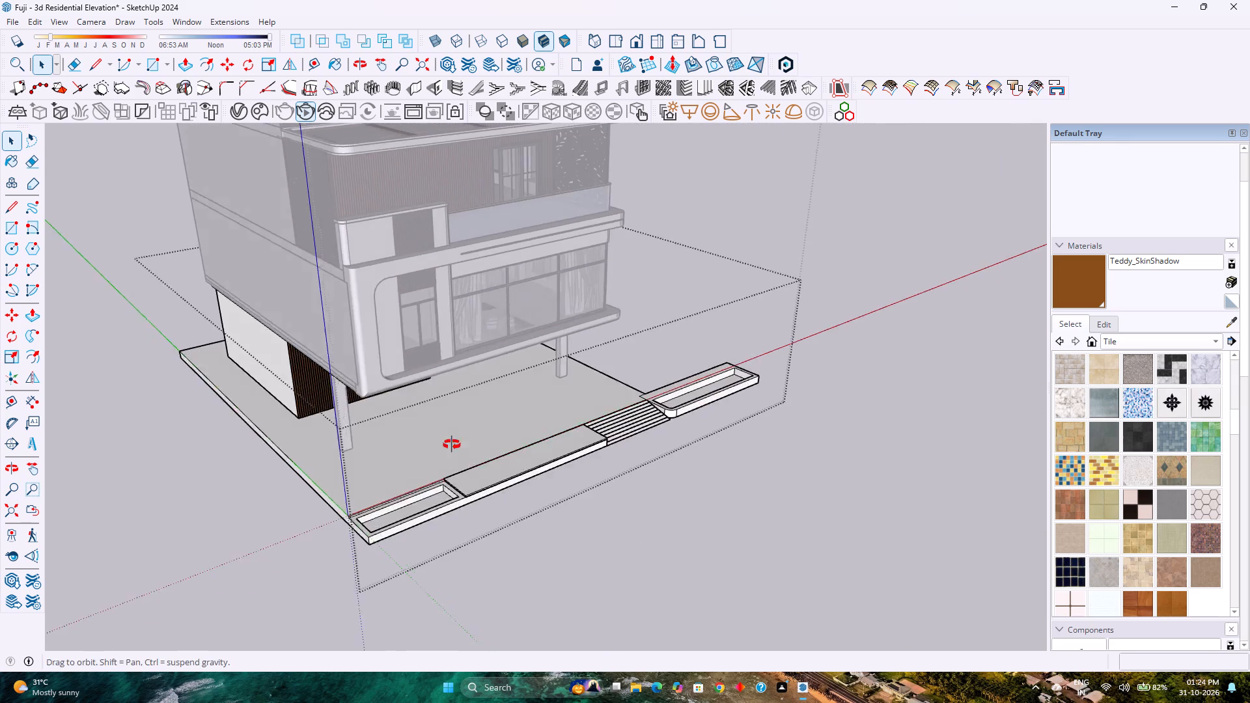
middle_click_drag(452, 445, 80, 413)
scroll(376, 365, "up", 3)
middle_click_drag(376, 373, 503, 371)
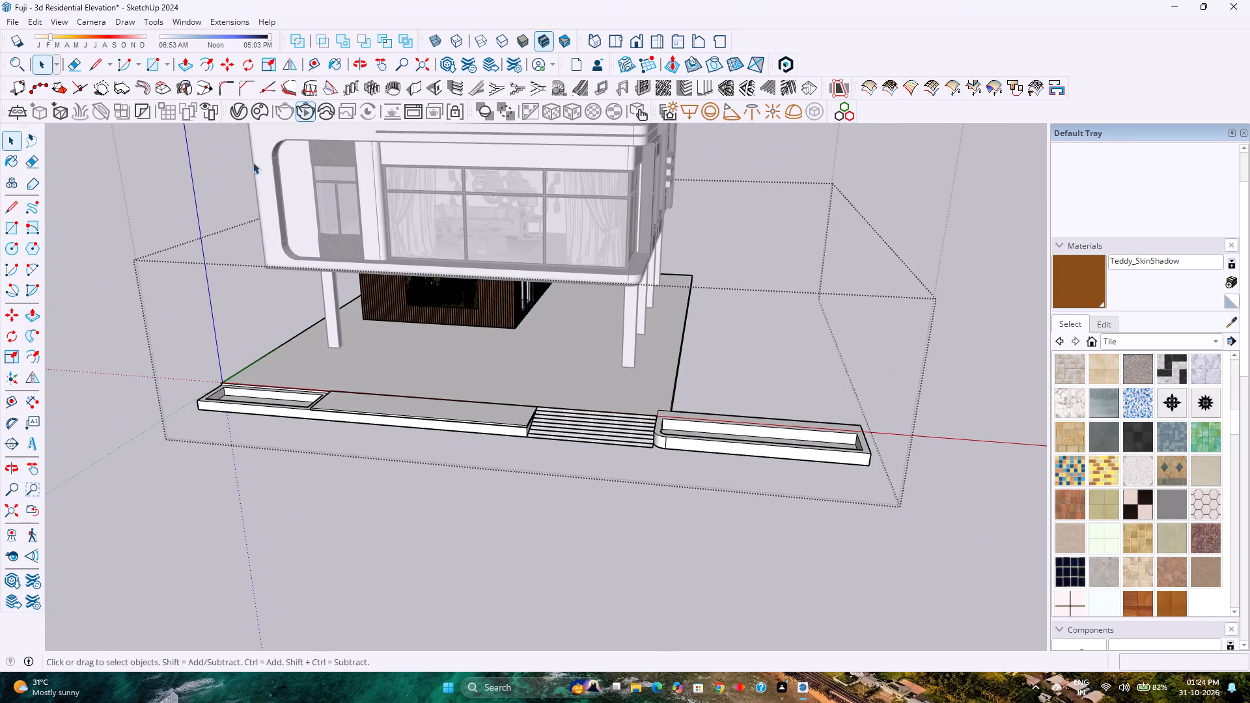
left_click(39, 22)
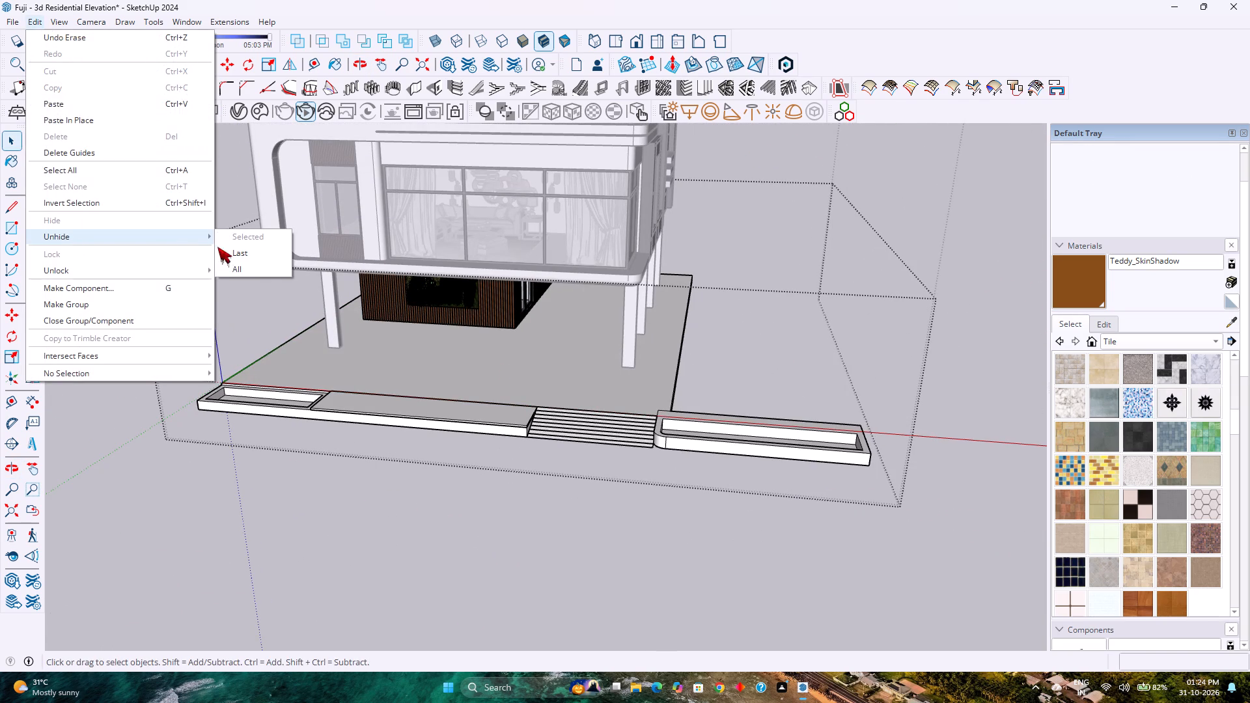
left_click(267, 268)
Check that the planter rim and compound floor select separately, and paint the floor with Tile Travertine 2 inch.
scroll(656, 454, "up", 8)
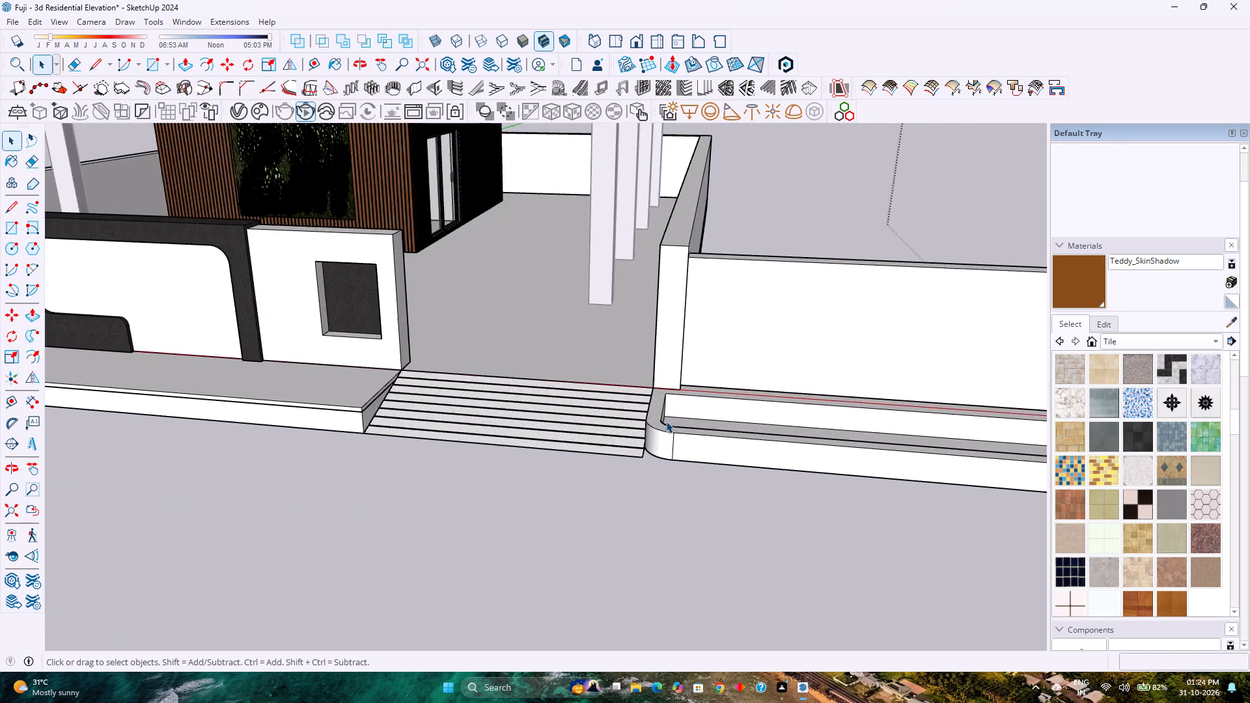
scroll(666, 421, "up", 4)
middle_click_drag(666, 423, 659, 491)
left_click(650, 394)
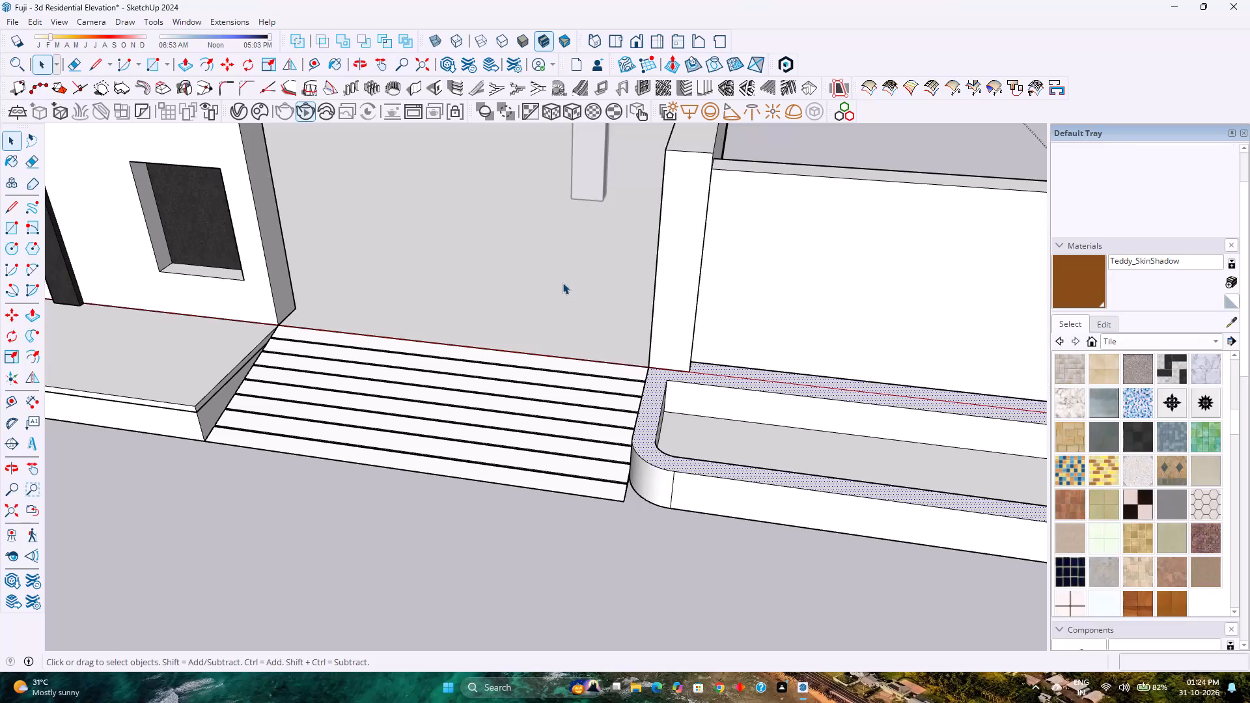
left_click(562, 283)
scroll(562, 283, "down", 4)
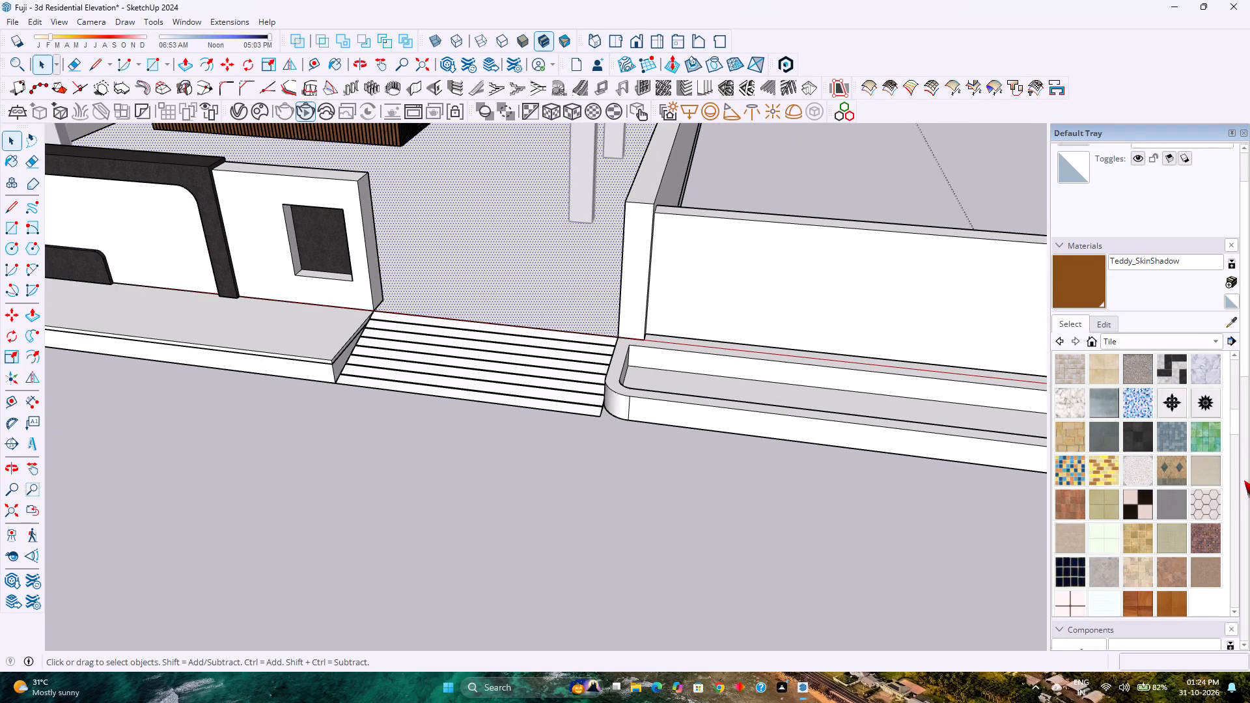
left_click(1100, 578)
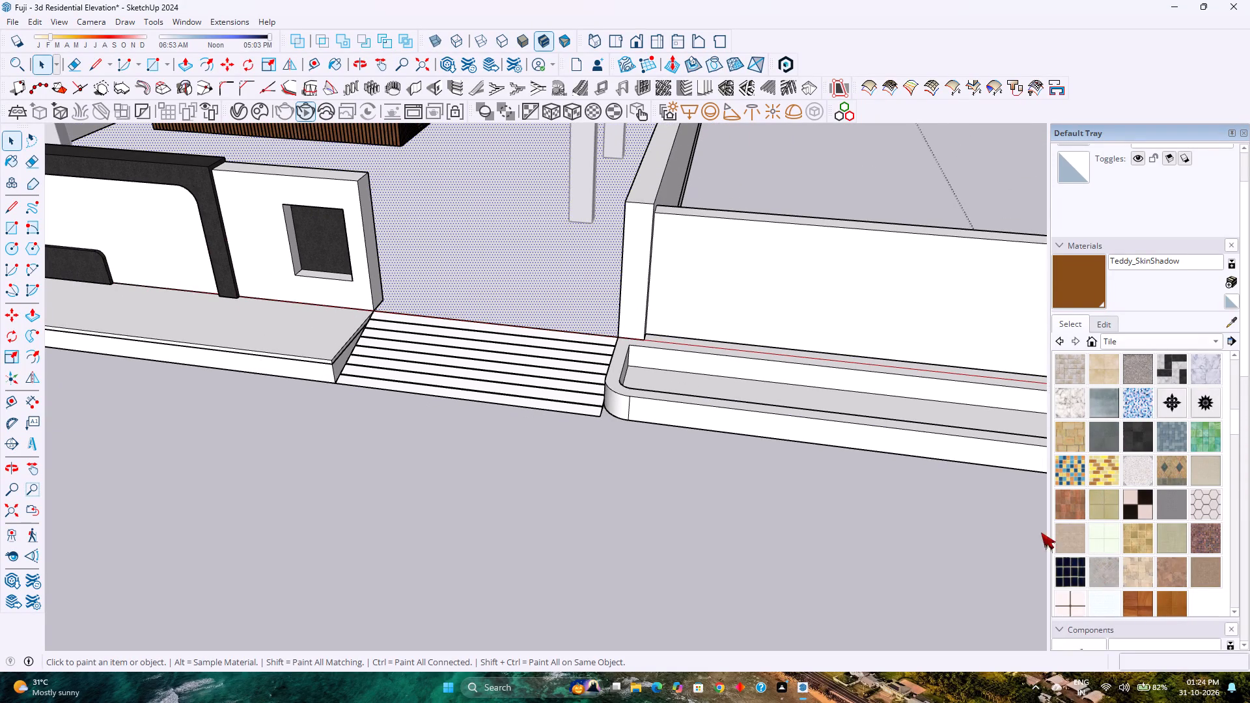
left_click(494, 269)
Set the Tile Travertine 2 inch texture size to 6' by 6', repaint the compound floor, and leave the group.
scroll(494, 269, "down", 5)
middle_click_drag(521, 251, 520, 306, "shift")
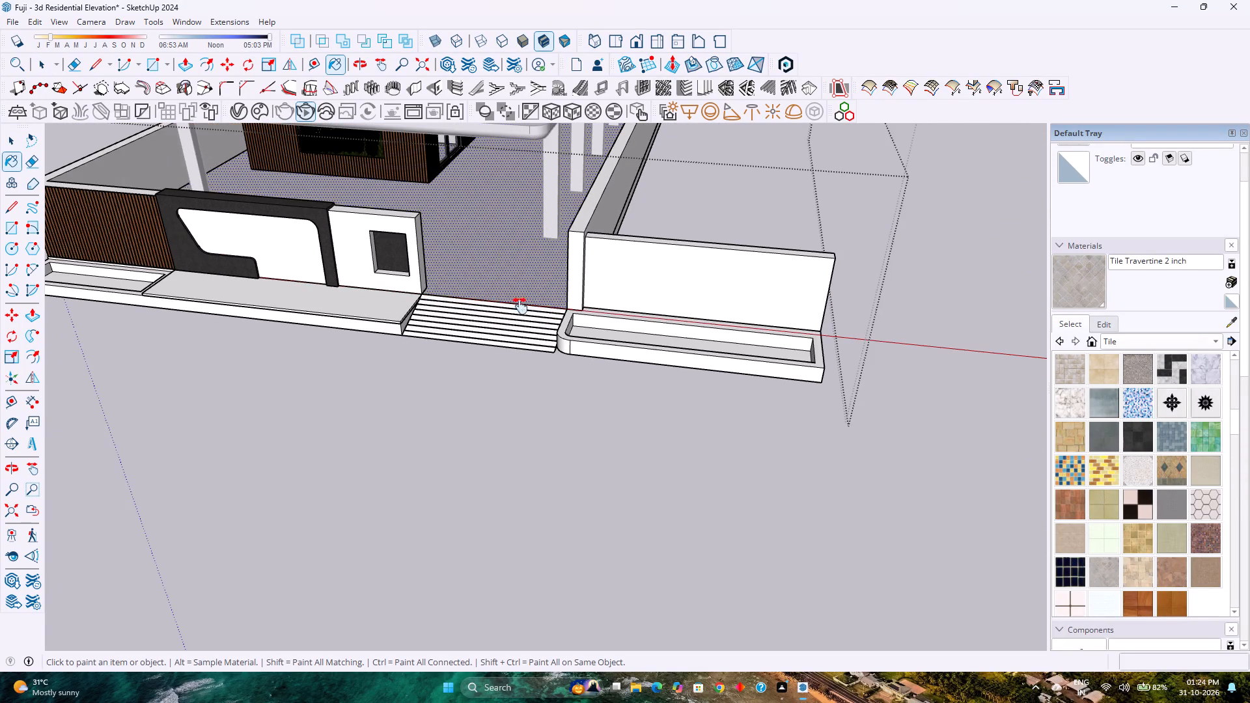
middle_click_drag(520, 306, 518, 361, "shift")
middle_click_drag(518, 371, 520, 413, "shift")
scroll(516, 419, "up", 10)
middle_click_drag(512, 404, 396, 395)
scroll(397, 352, "down", 2)
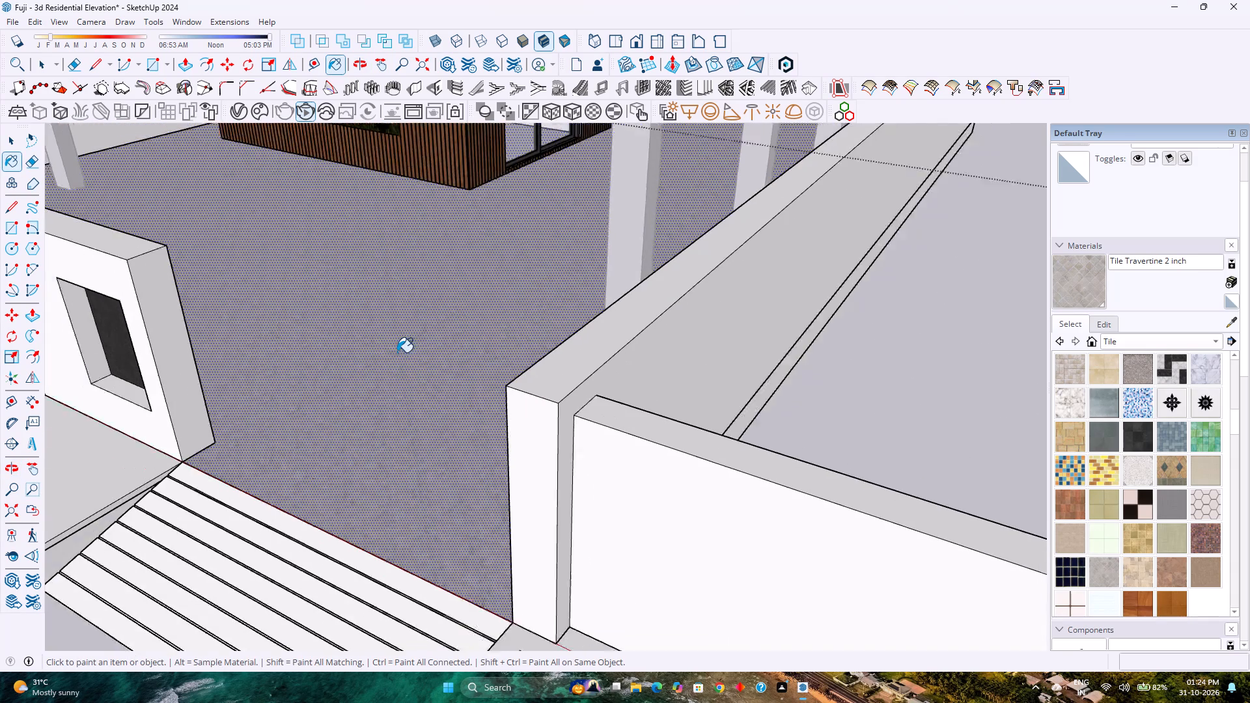
scroll(397, 352, "down", 1)
left_click(1109, 326)
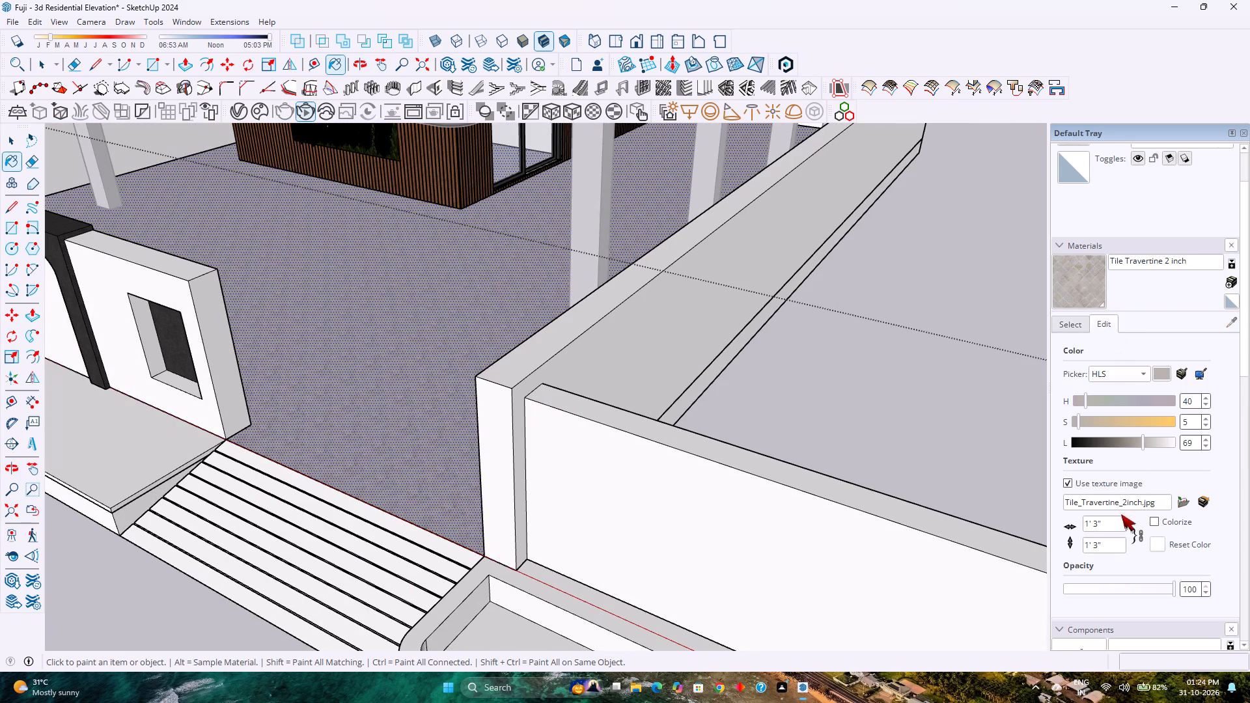
left_click(1115, 523)
key("BackSpace")
key("BackSpace")
key("BackSpace")
key("BackSpace")
key("BackSpace")
key("BackSpace")
key("BackSpace")
type("4'")
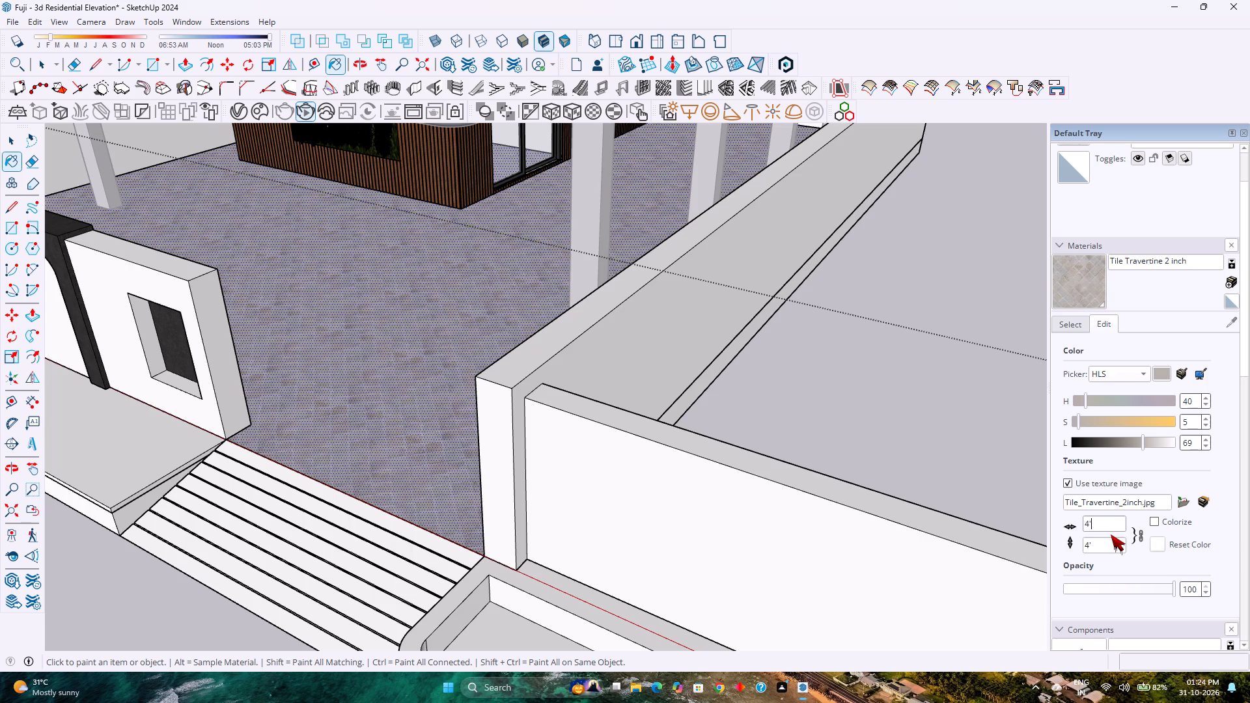
key("Left")
key("BackSpace")
key("6")
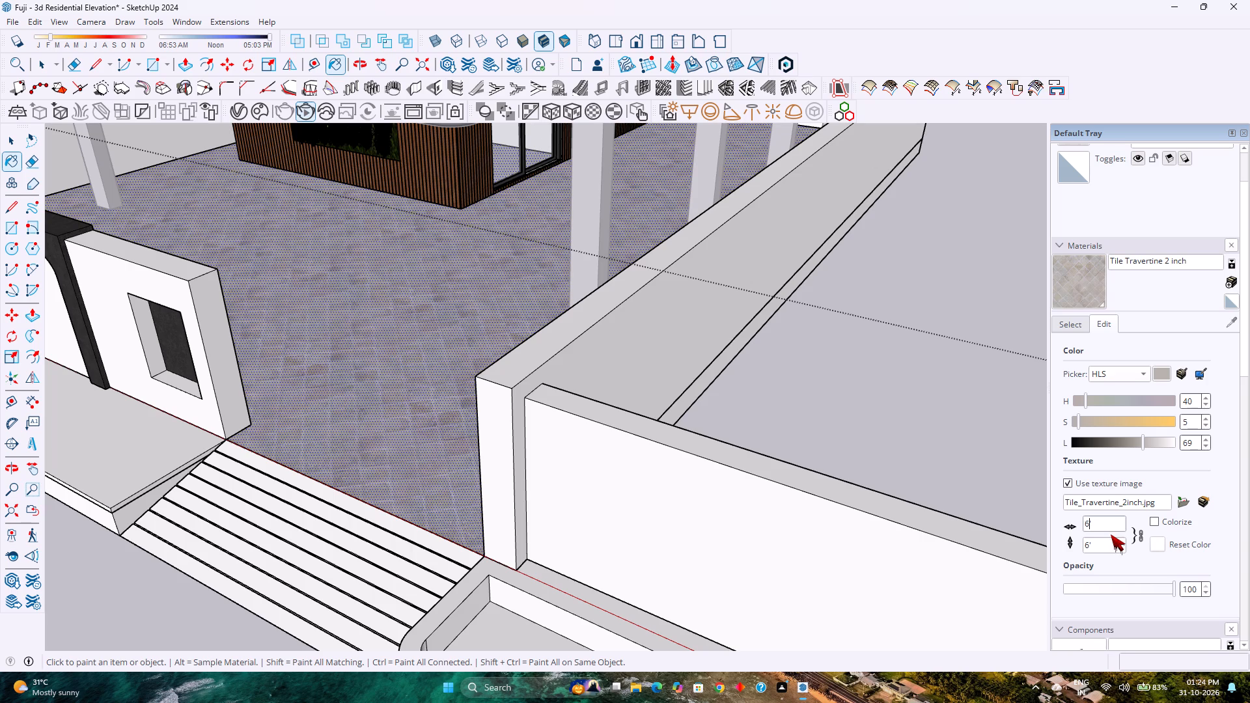
key("space")
key("BackSpace")
key("Return")
left_click(402, 411)
key("space")
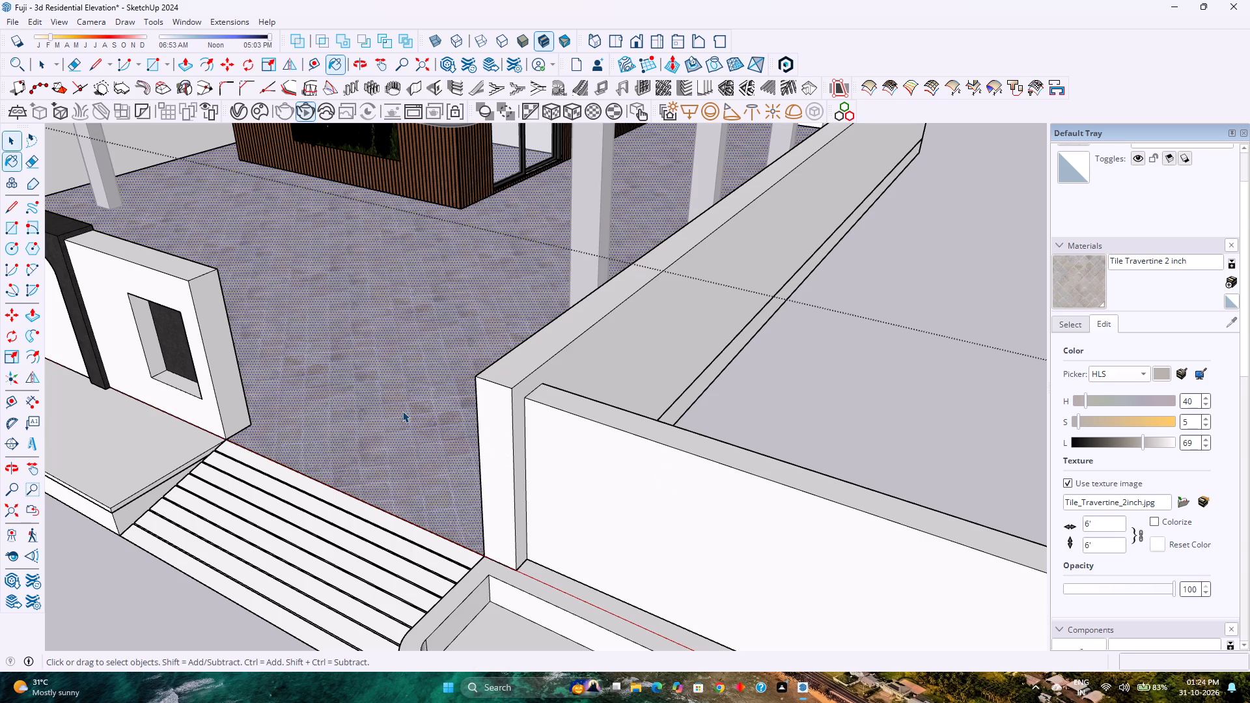
scroll(402, 411, "down", 8)
key("Escape")
Examine the tiled compound floor up close and within the whole front elevation.
scroll(404, 413, "up", 8)
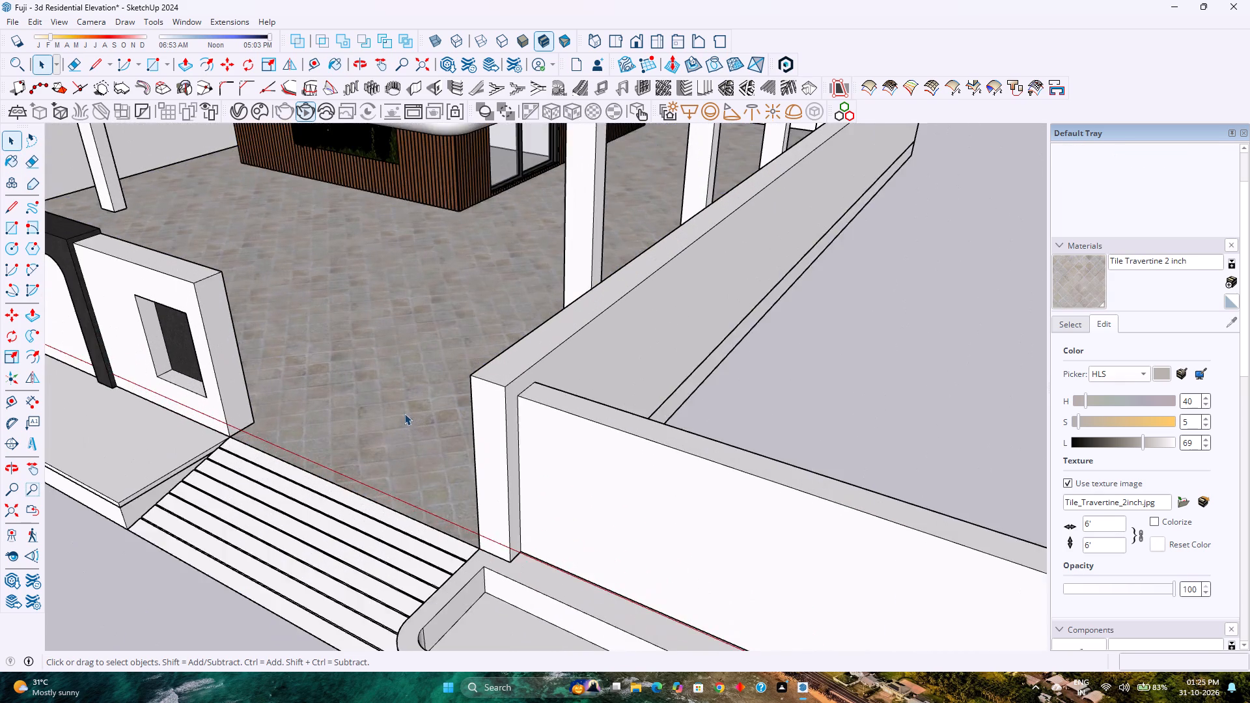
middle_click_drag(404, 413, 518, 369)
scroll(518, 369, "down", 7)
middle_click_drag(518, 369, 542, 478, "shift")
middle_click_drag(542, 488, 525, 434)
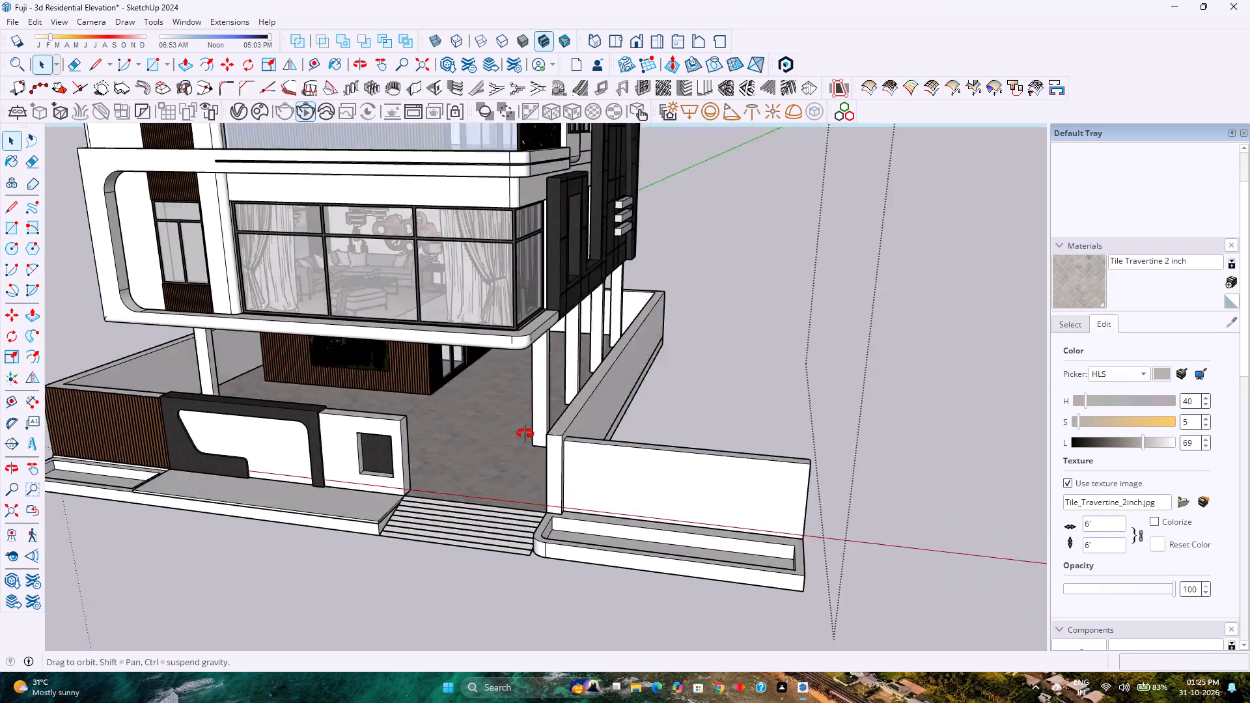
middle_click_drag(525, 434, 523, 406)
scroll(523, 400, "down", 4)
middle_click(525, 398, "shift")
middle_click_drag(532, 407, 555, 448, "shift")
middle_click_drag(555, 448, 591, 558, "shift")
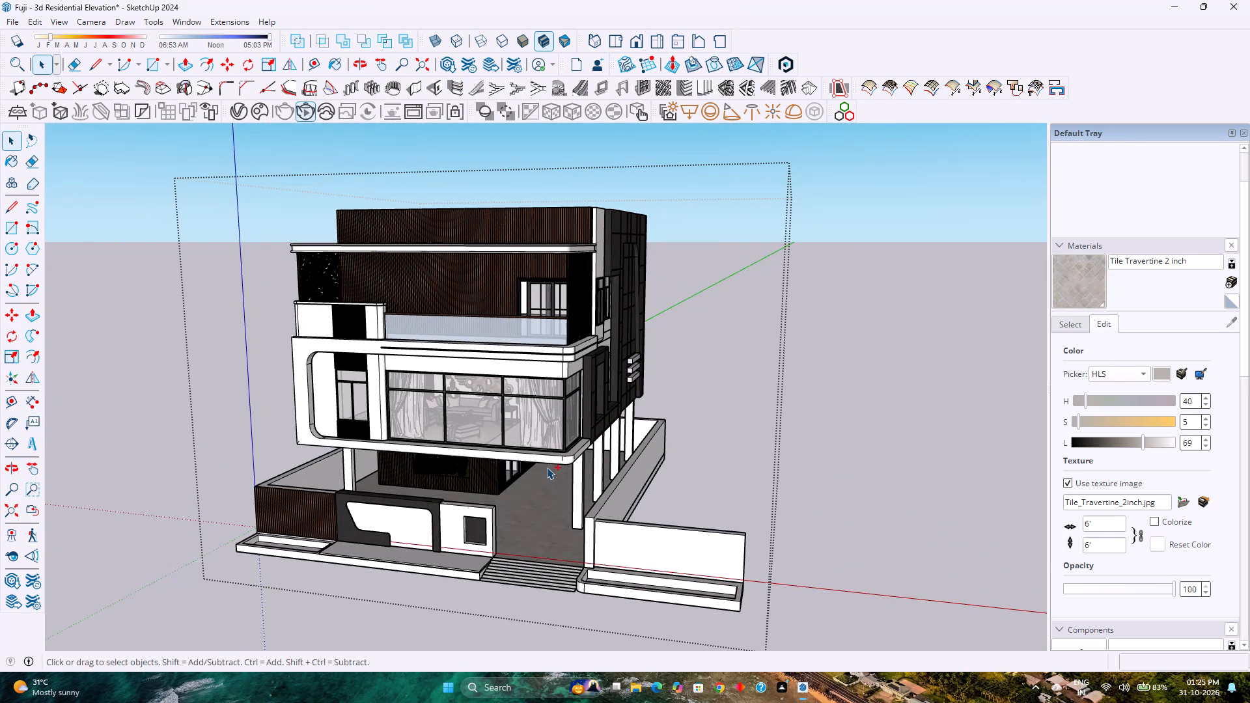
Save the model.
key("ctrl+s")
Open the nested groups down to the front boundary wall and select the dark frame around its white panel.
scroll(542, 617, "up", 6)
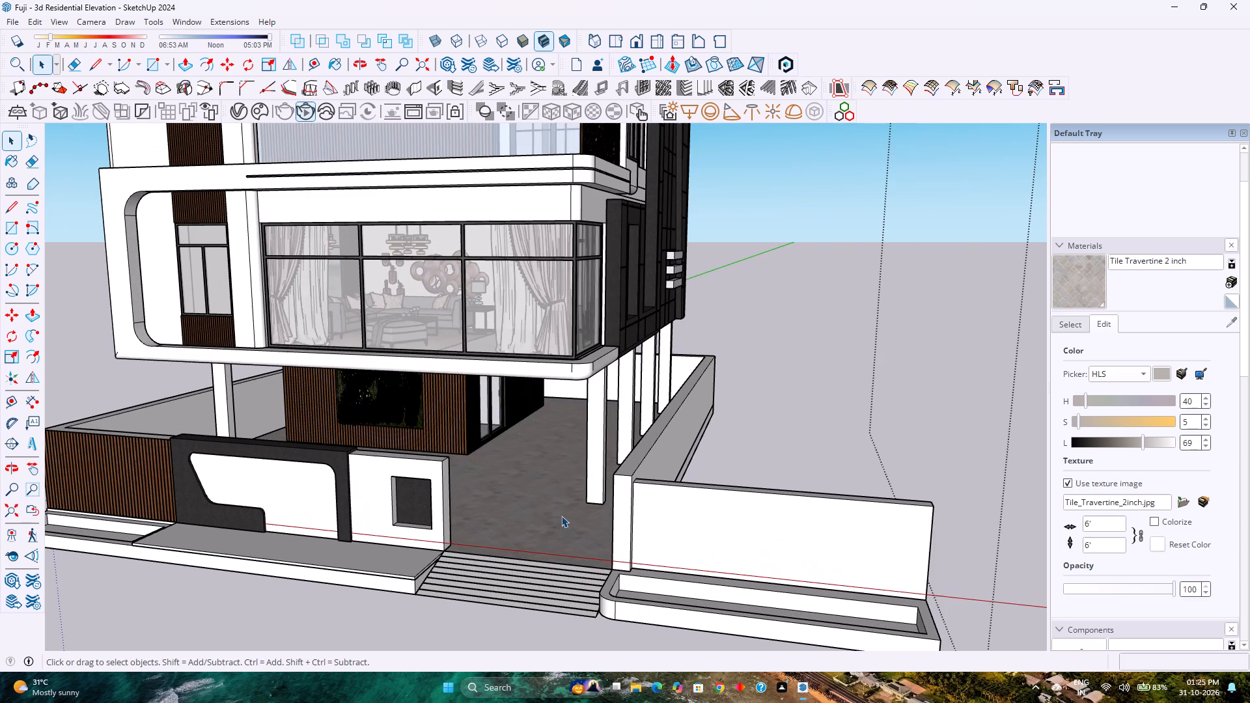
scroll(712, 491, "up", 2)
scroll(702, 496, "down", 4)
middle_click_drag(696, 515, 665, 487)
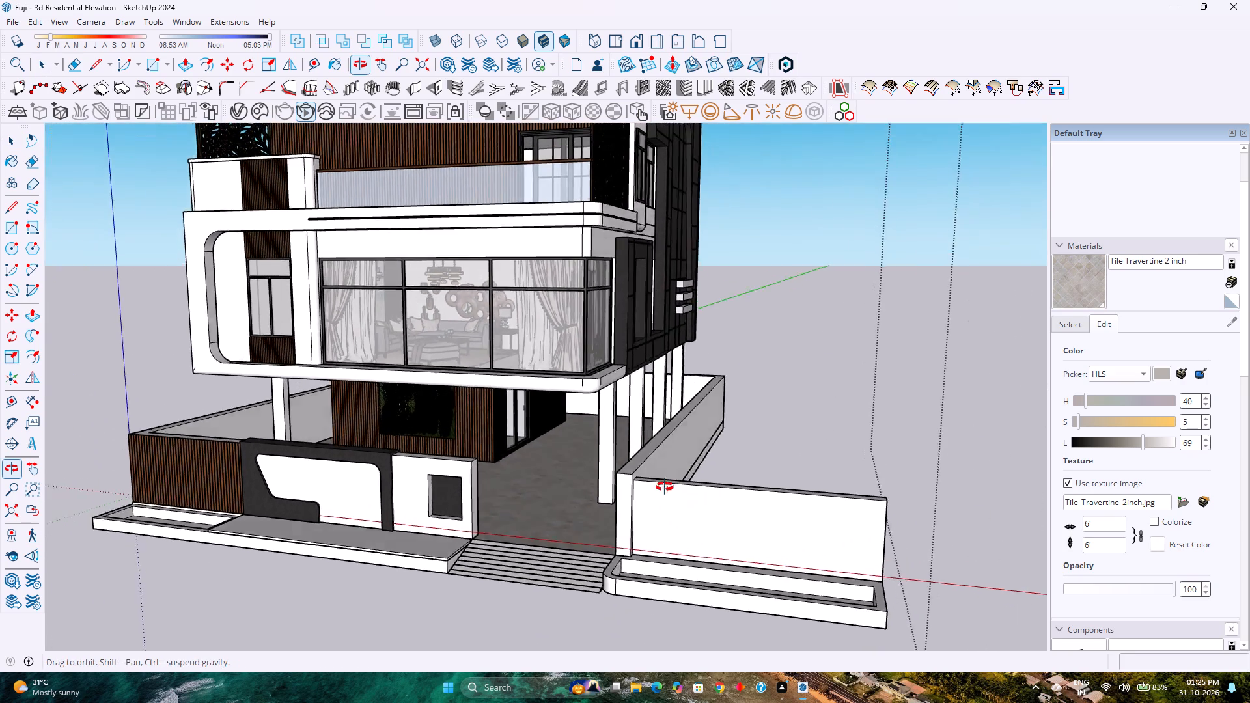
middle_click_drag(665, 487, 649, 469)
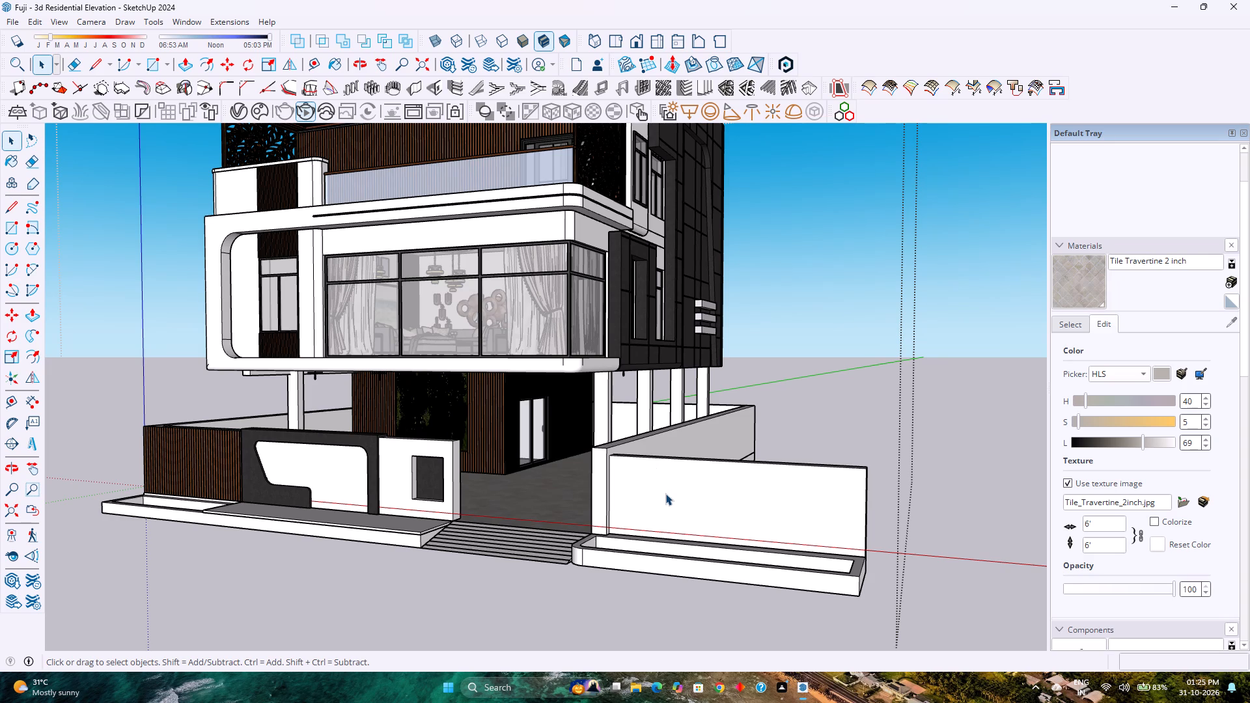
scroll(338, 483, "up", 9)
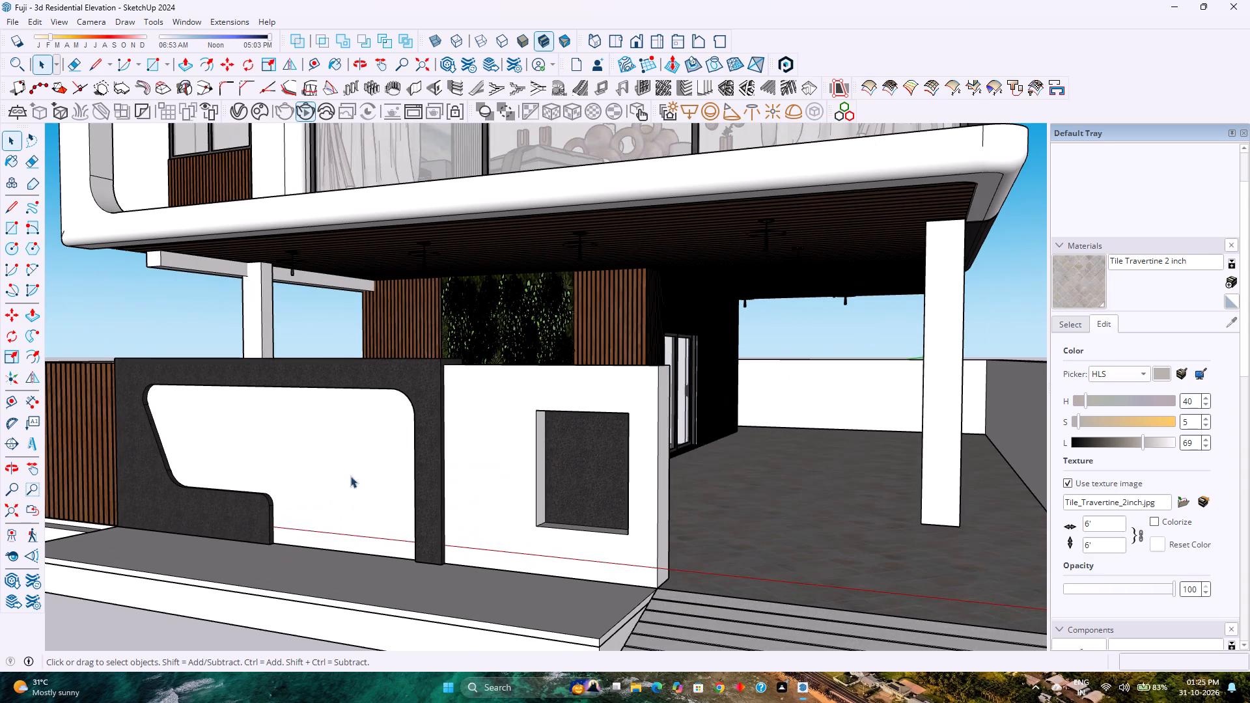
double_click(429, 405)
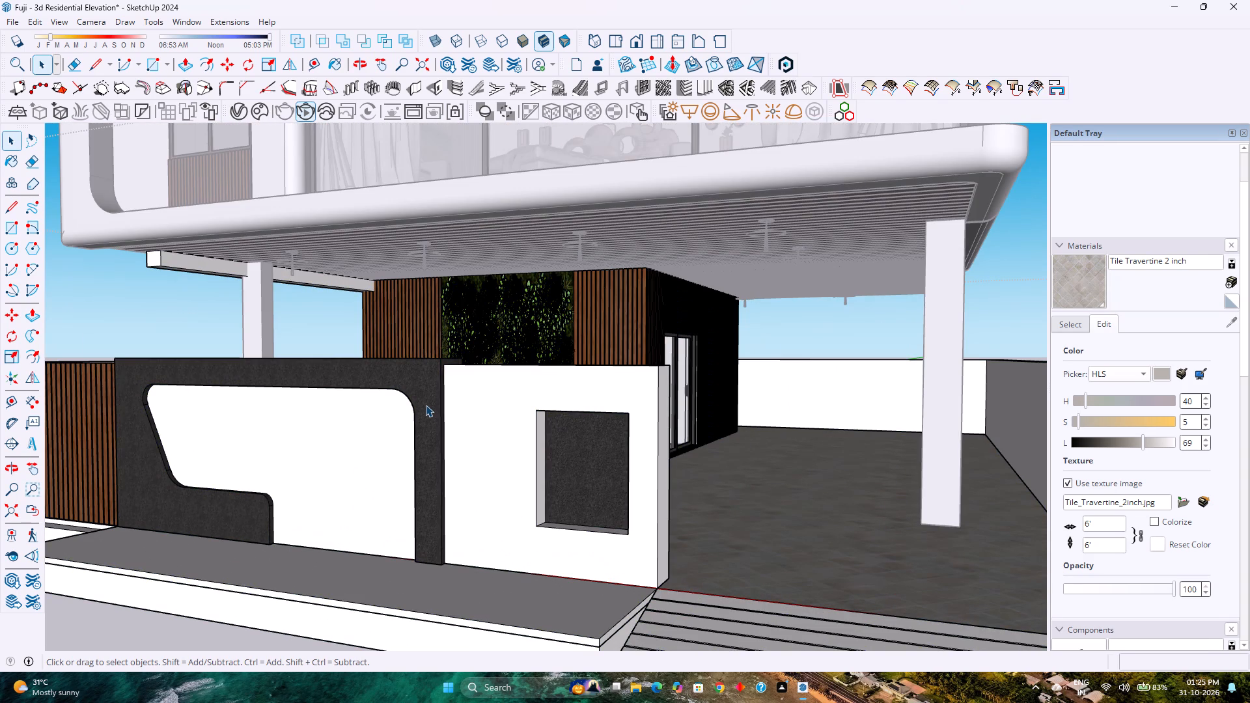
double_click(426, 405)
double_click(426, 405)
double_click(426, 405)
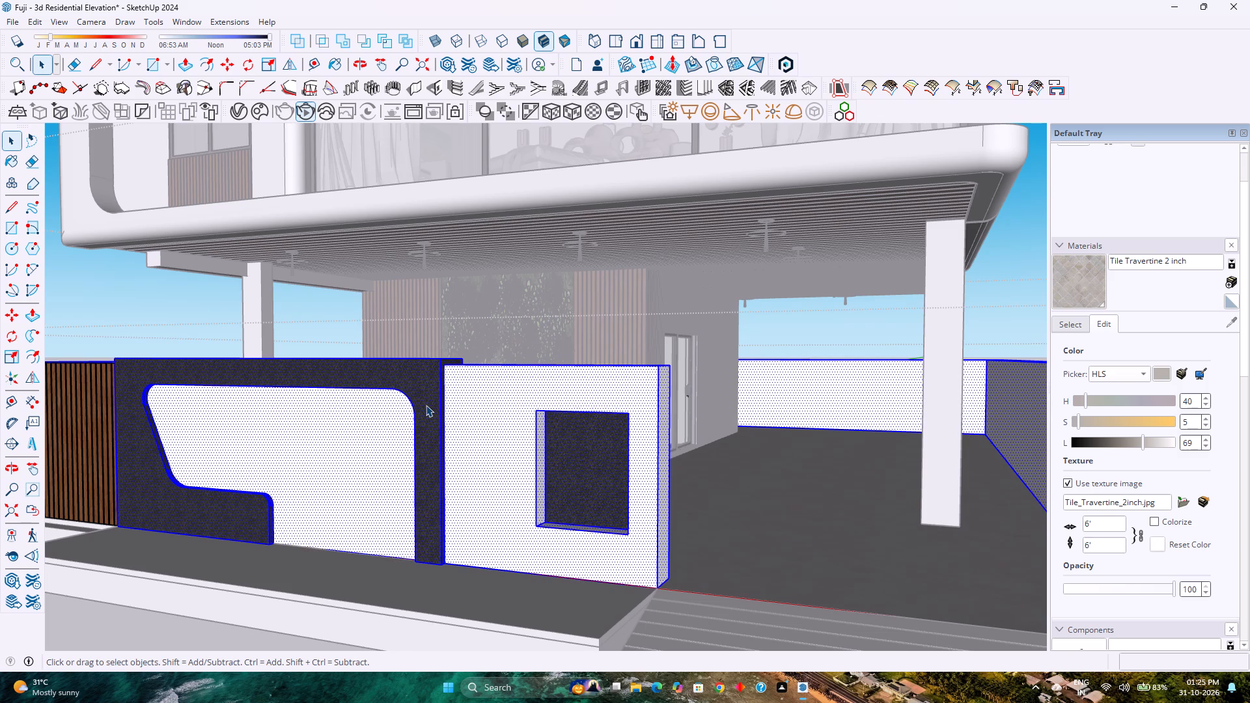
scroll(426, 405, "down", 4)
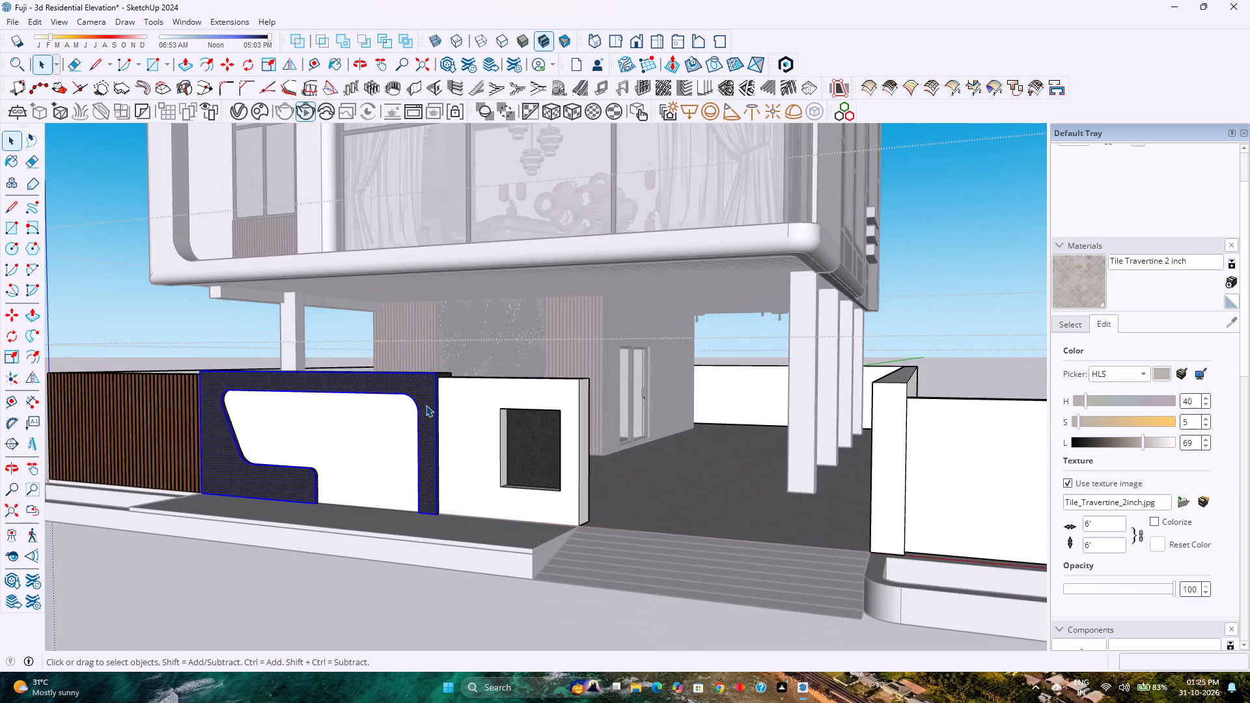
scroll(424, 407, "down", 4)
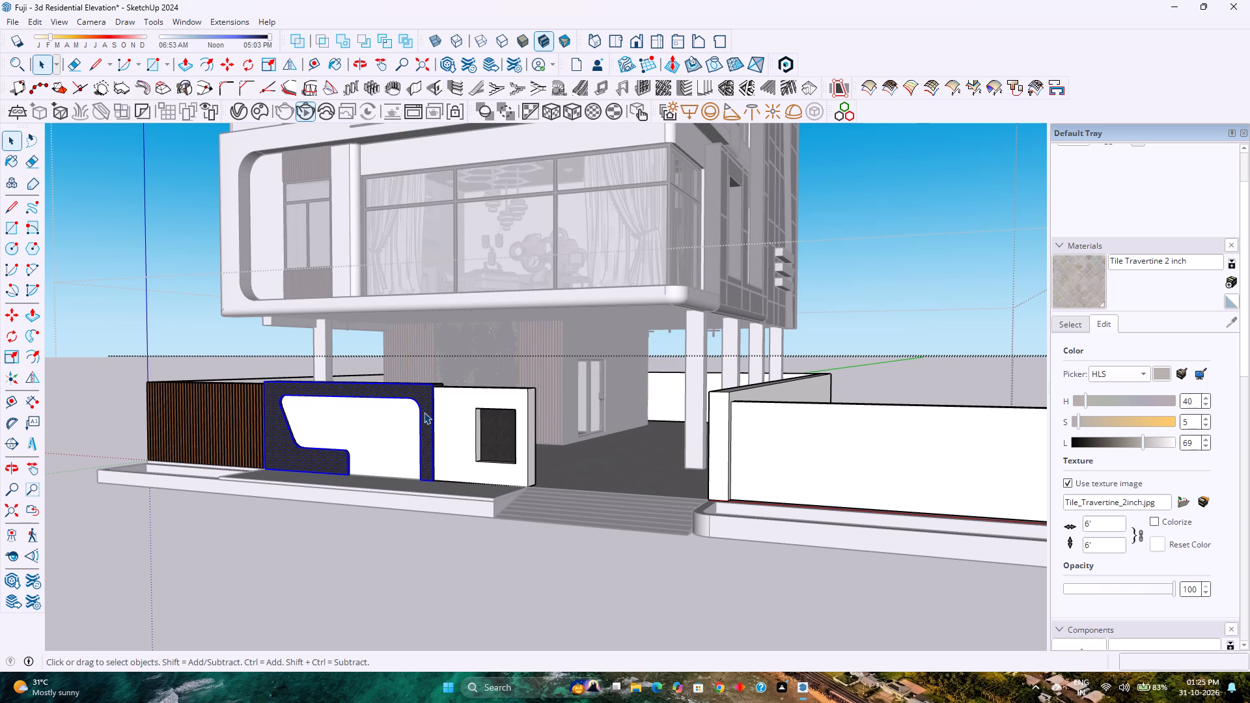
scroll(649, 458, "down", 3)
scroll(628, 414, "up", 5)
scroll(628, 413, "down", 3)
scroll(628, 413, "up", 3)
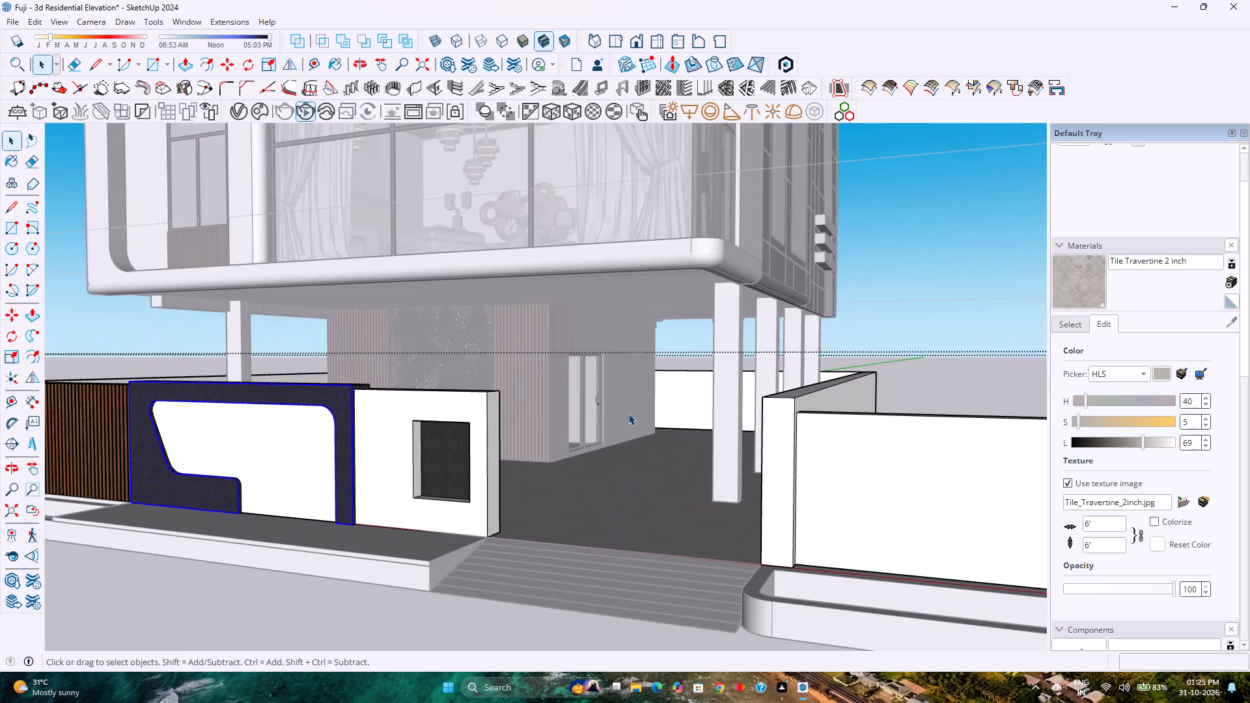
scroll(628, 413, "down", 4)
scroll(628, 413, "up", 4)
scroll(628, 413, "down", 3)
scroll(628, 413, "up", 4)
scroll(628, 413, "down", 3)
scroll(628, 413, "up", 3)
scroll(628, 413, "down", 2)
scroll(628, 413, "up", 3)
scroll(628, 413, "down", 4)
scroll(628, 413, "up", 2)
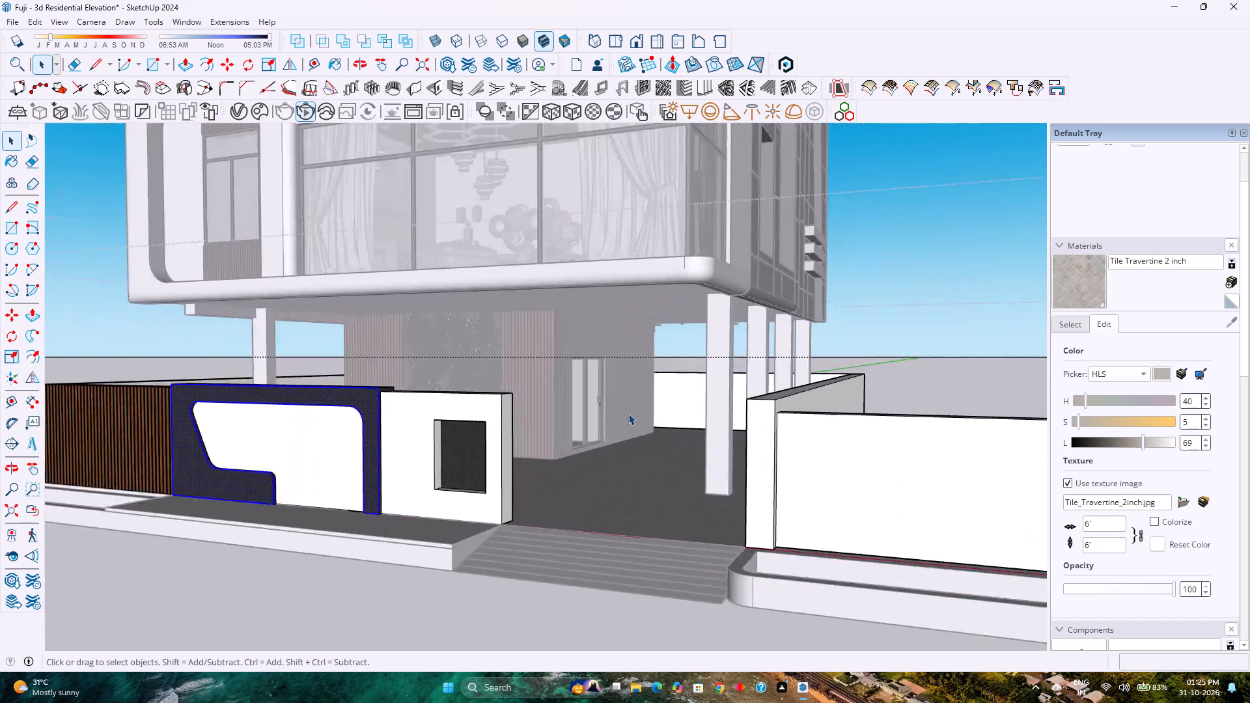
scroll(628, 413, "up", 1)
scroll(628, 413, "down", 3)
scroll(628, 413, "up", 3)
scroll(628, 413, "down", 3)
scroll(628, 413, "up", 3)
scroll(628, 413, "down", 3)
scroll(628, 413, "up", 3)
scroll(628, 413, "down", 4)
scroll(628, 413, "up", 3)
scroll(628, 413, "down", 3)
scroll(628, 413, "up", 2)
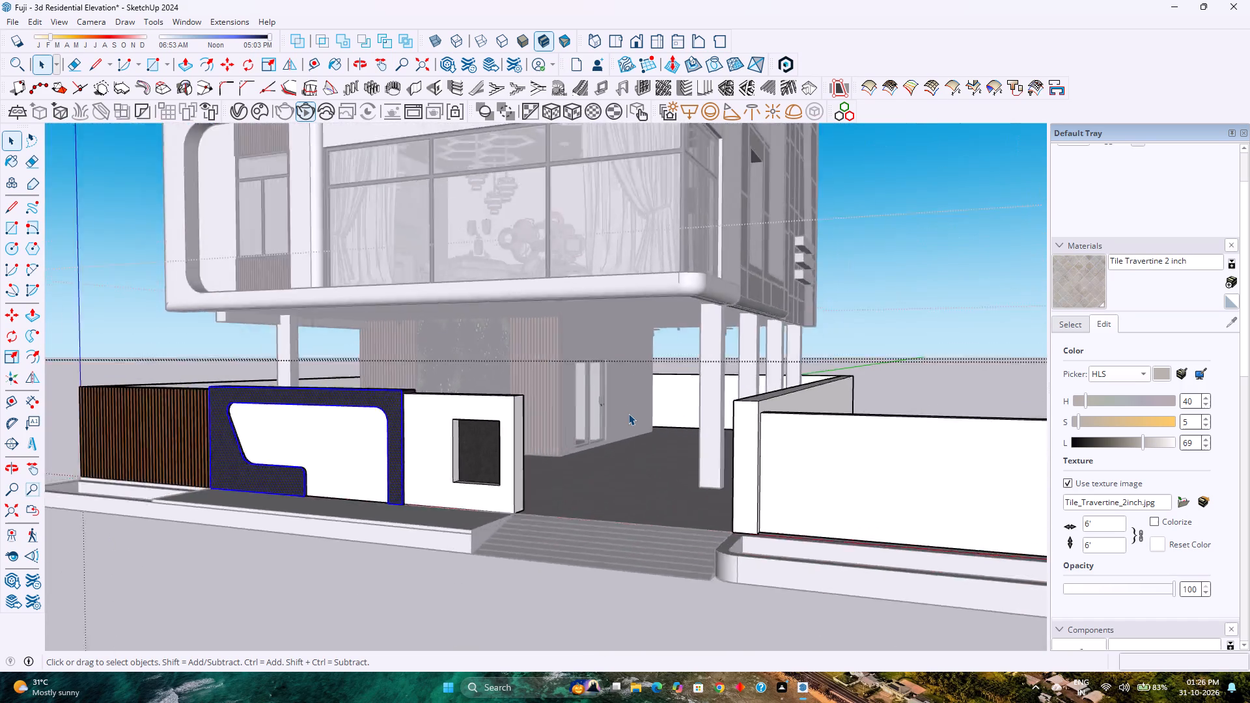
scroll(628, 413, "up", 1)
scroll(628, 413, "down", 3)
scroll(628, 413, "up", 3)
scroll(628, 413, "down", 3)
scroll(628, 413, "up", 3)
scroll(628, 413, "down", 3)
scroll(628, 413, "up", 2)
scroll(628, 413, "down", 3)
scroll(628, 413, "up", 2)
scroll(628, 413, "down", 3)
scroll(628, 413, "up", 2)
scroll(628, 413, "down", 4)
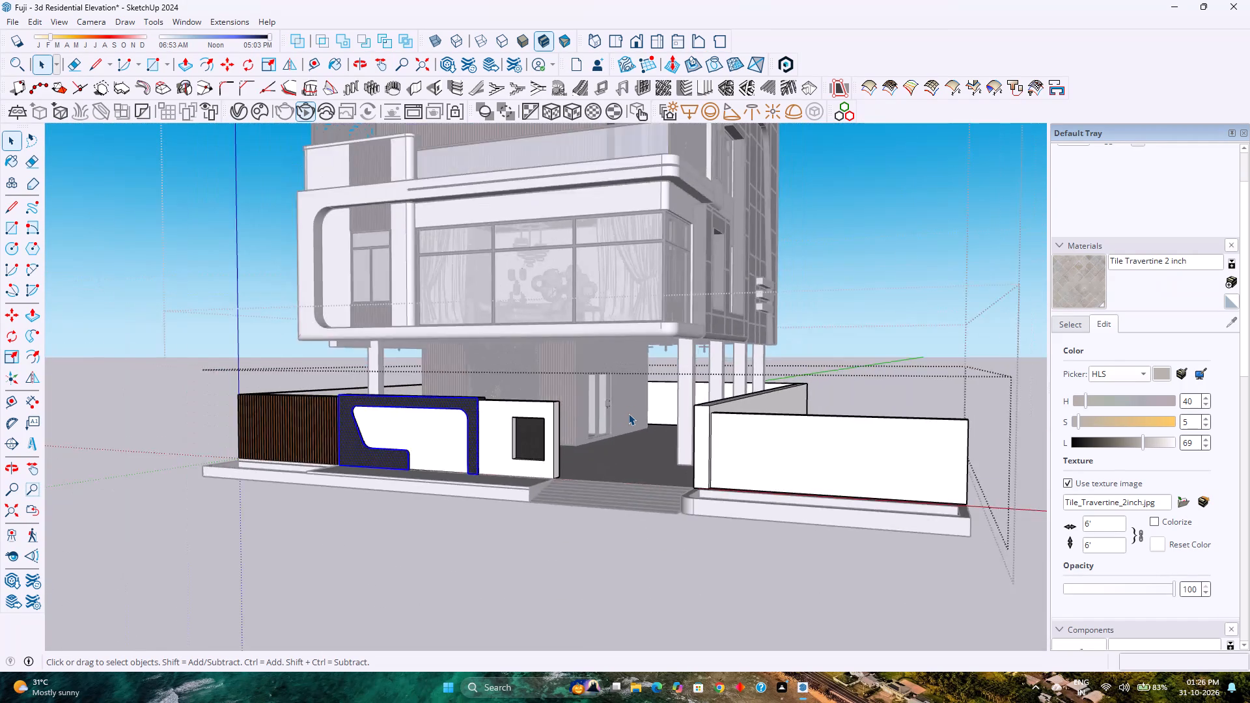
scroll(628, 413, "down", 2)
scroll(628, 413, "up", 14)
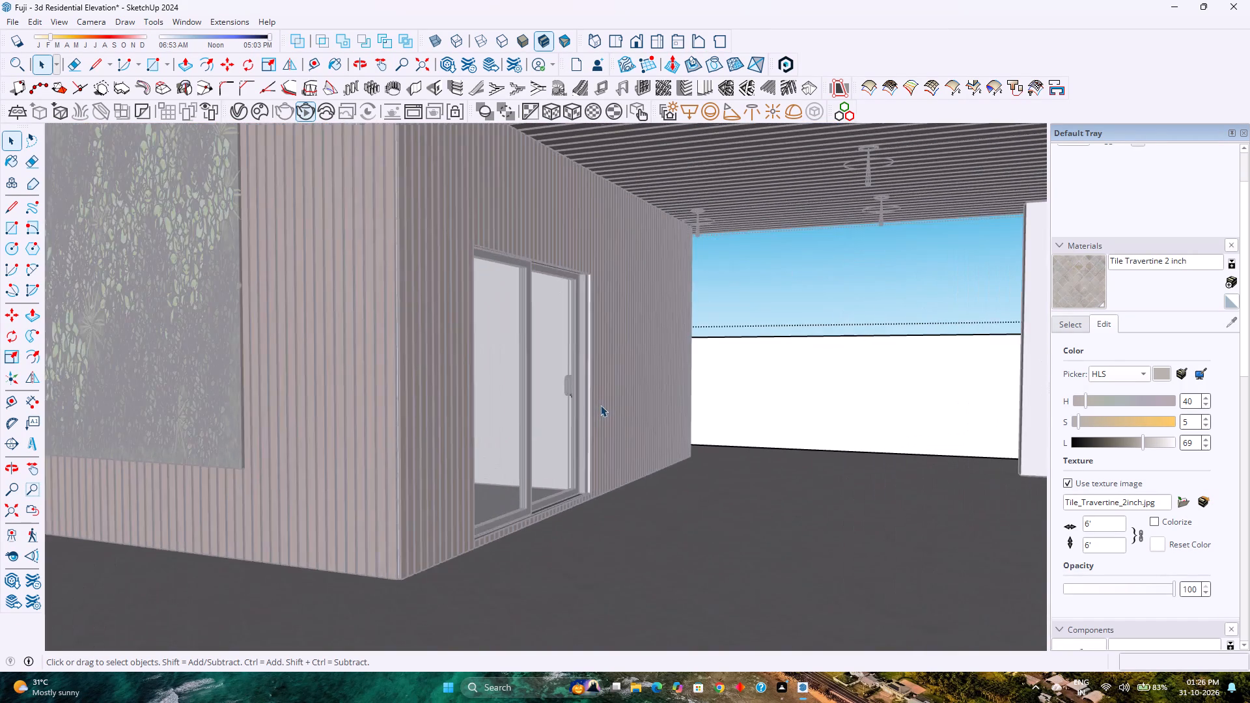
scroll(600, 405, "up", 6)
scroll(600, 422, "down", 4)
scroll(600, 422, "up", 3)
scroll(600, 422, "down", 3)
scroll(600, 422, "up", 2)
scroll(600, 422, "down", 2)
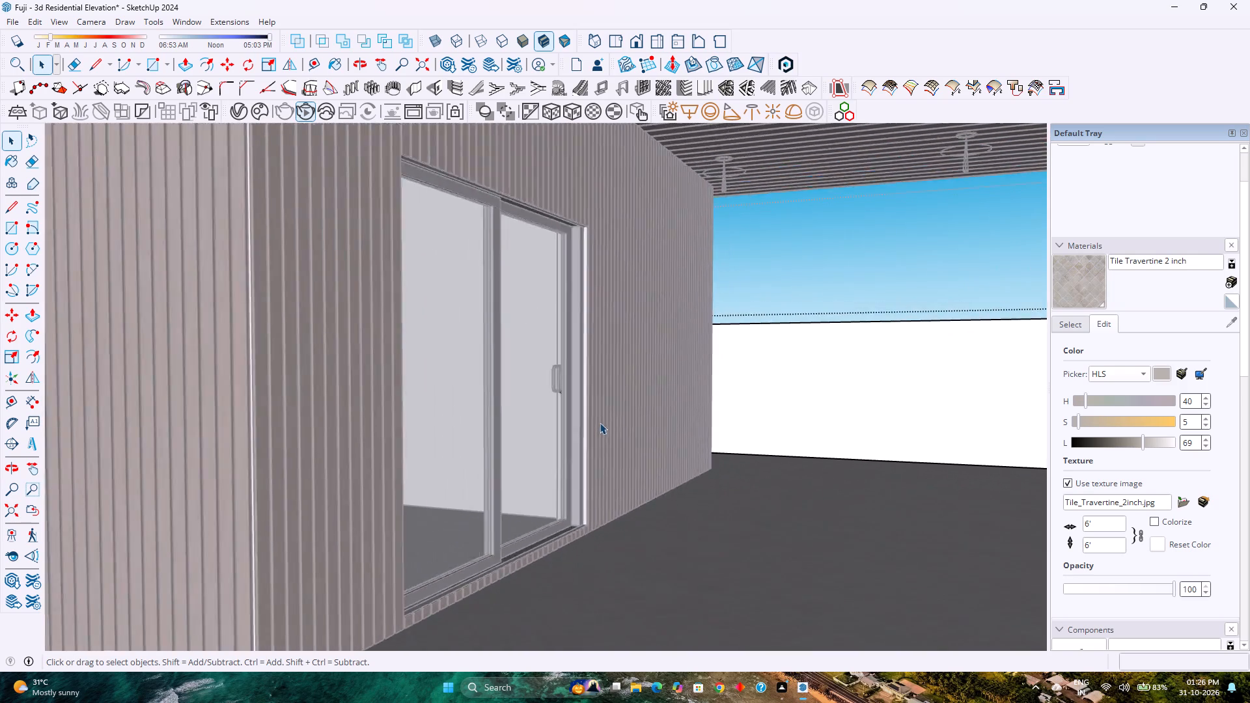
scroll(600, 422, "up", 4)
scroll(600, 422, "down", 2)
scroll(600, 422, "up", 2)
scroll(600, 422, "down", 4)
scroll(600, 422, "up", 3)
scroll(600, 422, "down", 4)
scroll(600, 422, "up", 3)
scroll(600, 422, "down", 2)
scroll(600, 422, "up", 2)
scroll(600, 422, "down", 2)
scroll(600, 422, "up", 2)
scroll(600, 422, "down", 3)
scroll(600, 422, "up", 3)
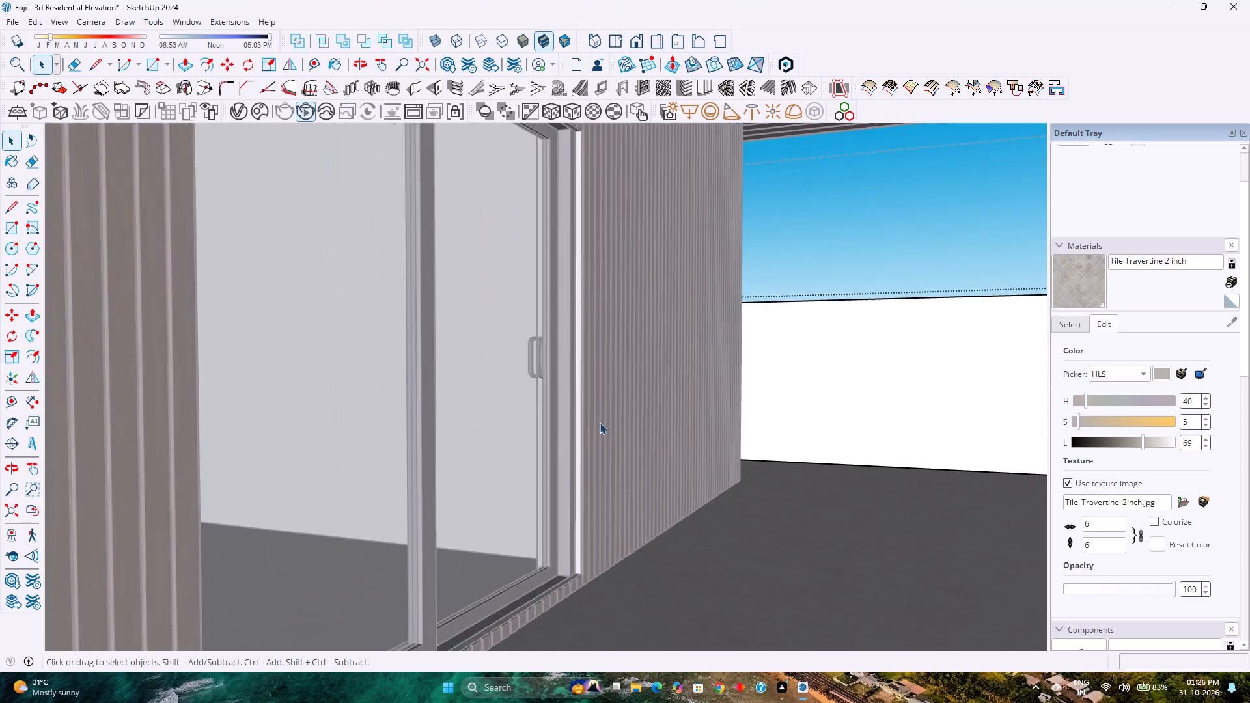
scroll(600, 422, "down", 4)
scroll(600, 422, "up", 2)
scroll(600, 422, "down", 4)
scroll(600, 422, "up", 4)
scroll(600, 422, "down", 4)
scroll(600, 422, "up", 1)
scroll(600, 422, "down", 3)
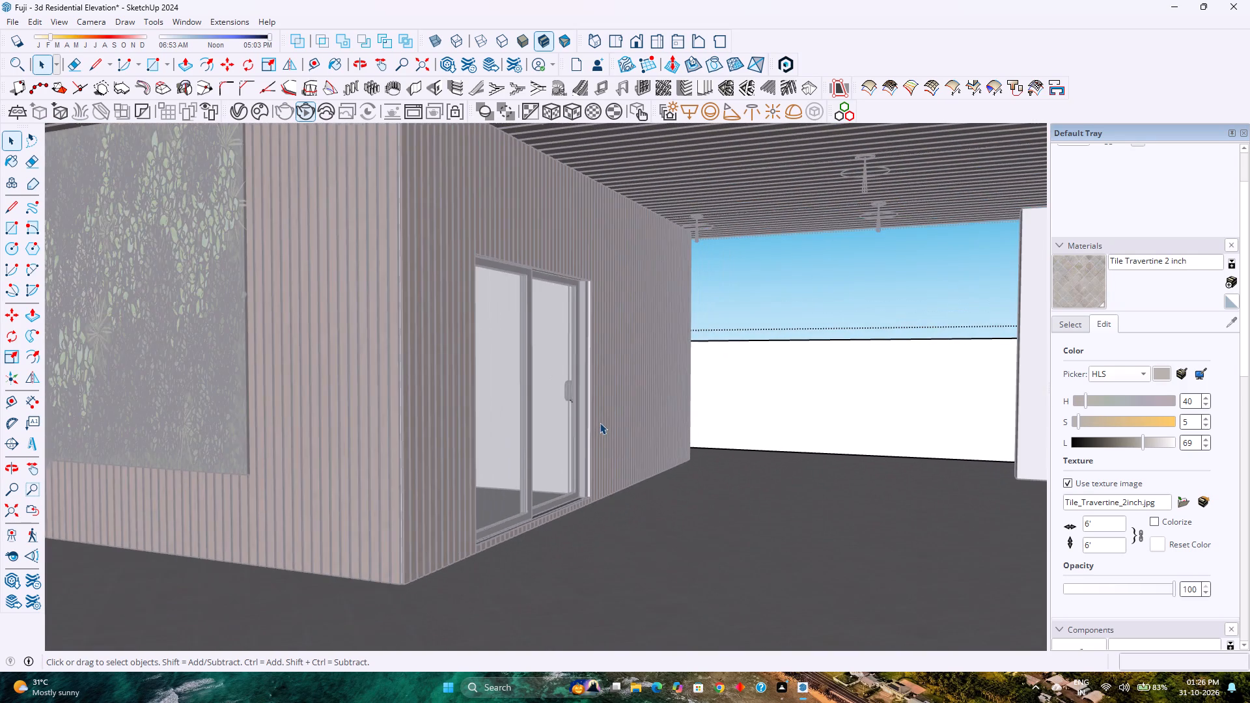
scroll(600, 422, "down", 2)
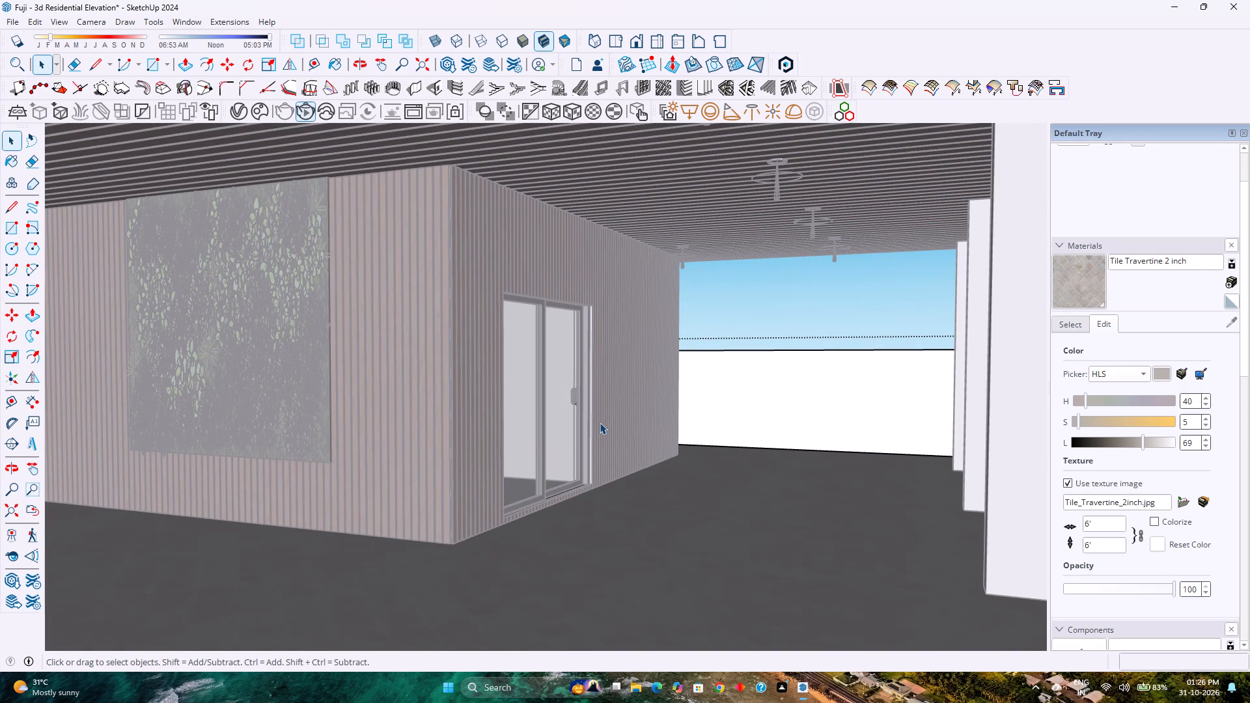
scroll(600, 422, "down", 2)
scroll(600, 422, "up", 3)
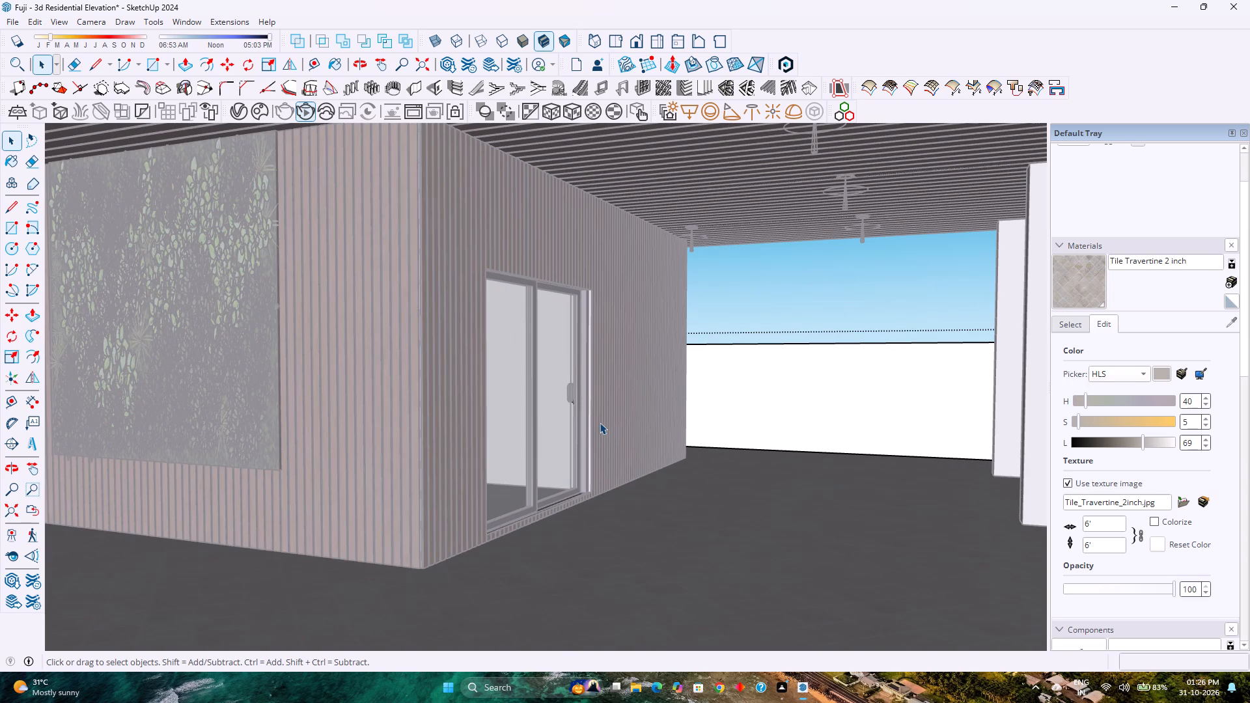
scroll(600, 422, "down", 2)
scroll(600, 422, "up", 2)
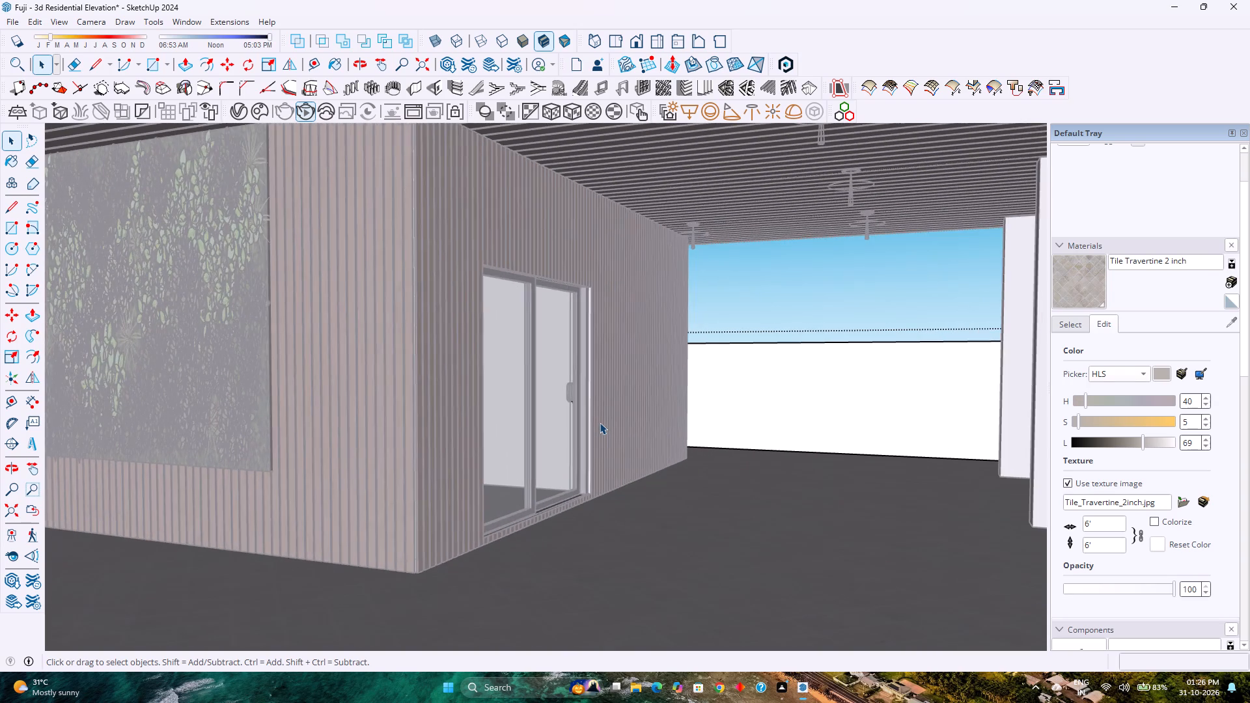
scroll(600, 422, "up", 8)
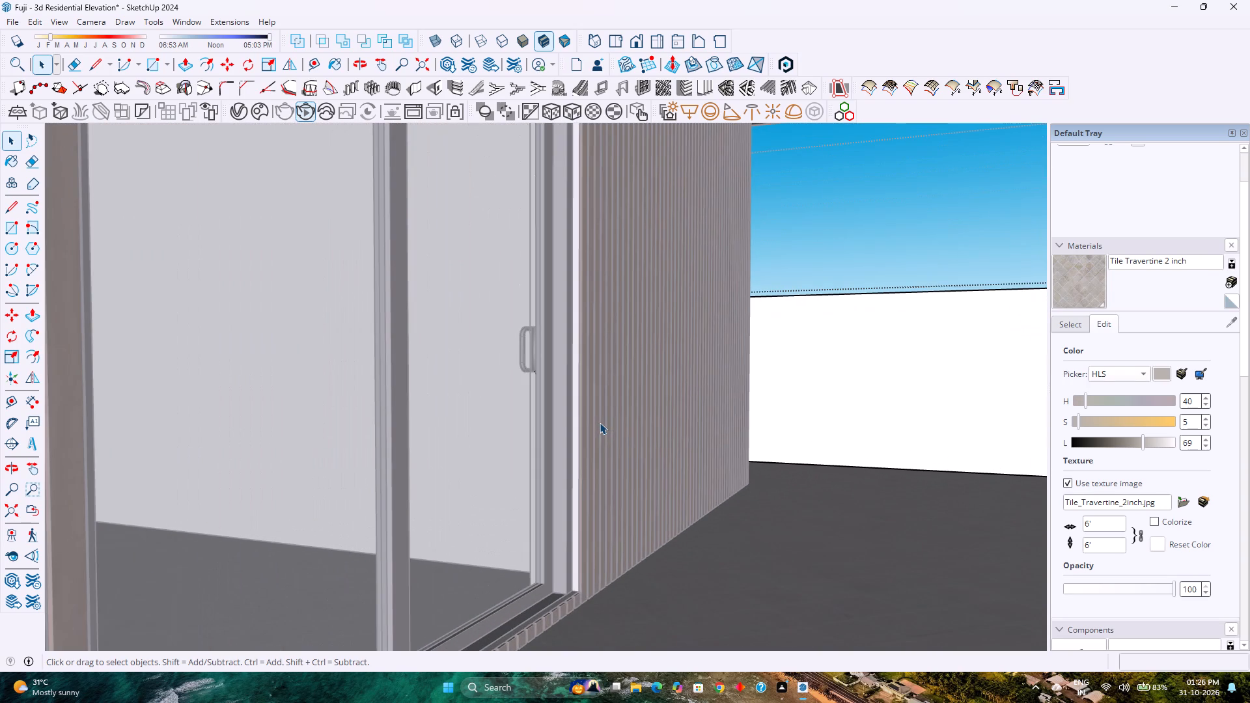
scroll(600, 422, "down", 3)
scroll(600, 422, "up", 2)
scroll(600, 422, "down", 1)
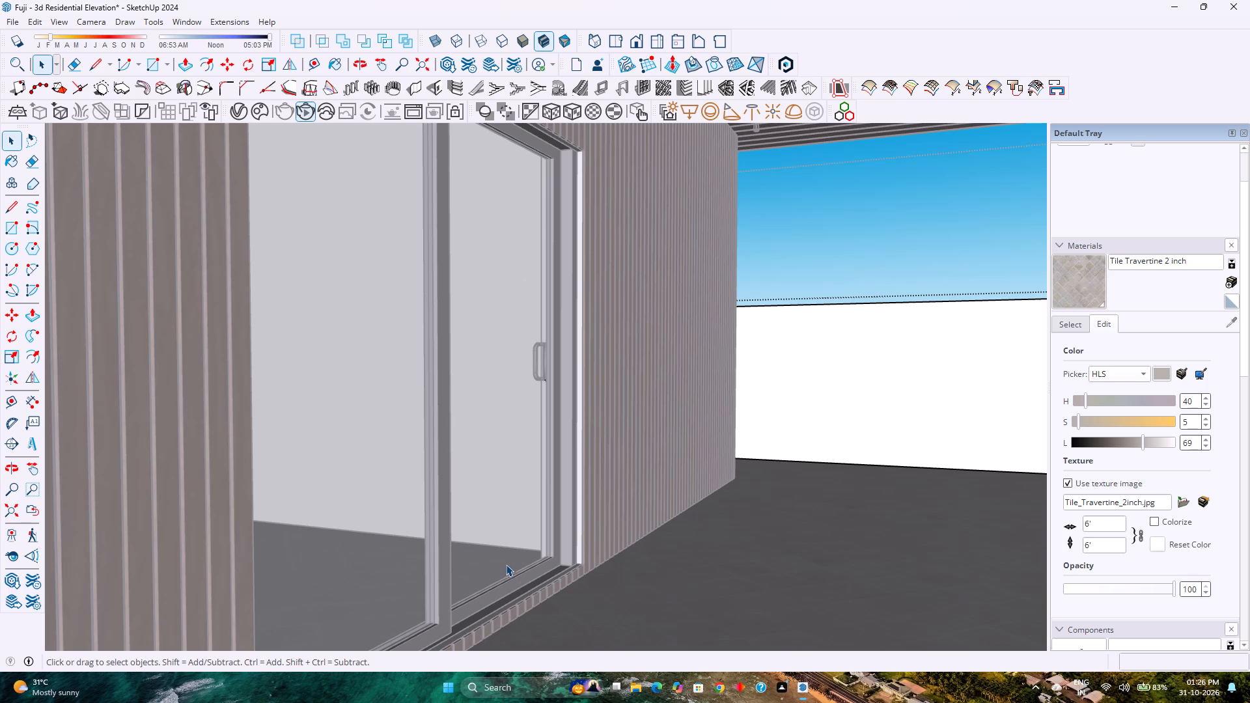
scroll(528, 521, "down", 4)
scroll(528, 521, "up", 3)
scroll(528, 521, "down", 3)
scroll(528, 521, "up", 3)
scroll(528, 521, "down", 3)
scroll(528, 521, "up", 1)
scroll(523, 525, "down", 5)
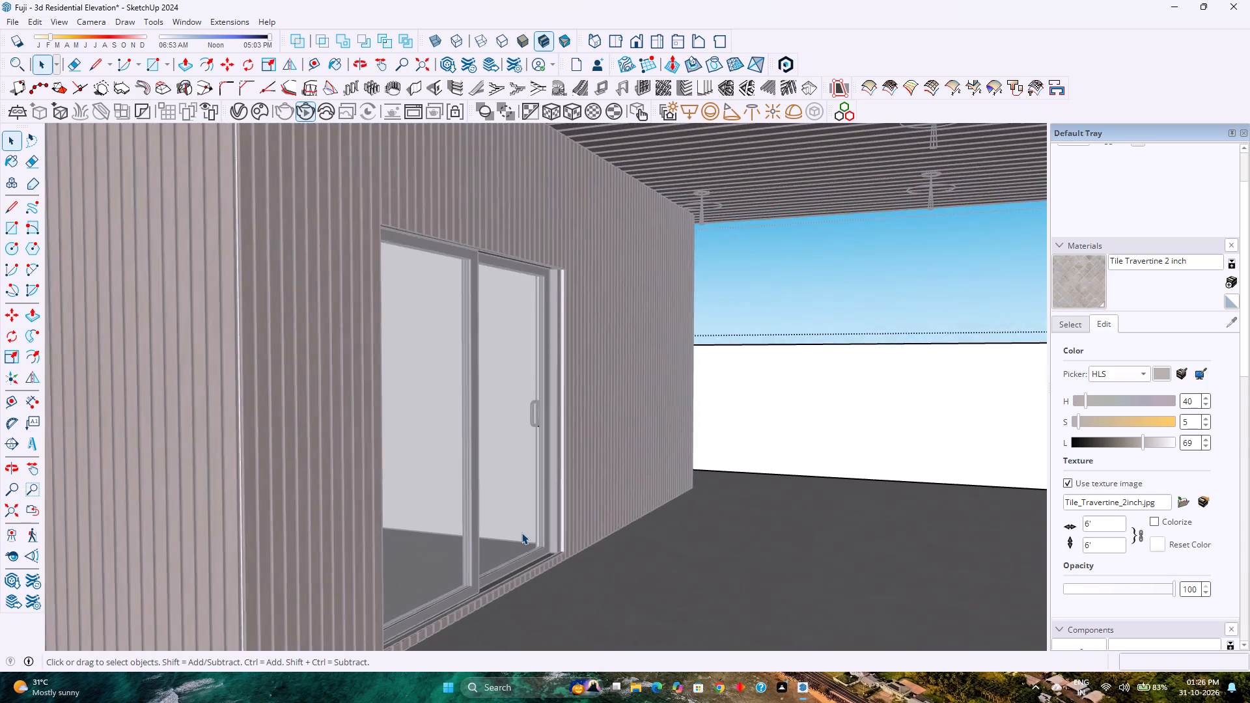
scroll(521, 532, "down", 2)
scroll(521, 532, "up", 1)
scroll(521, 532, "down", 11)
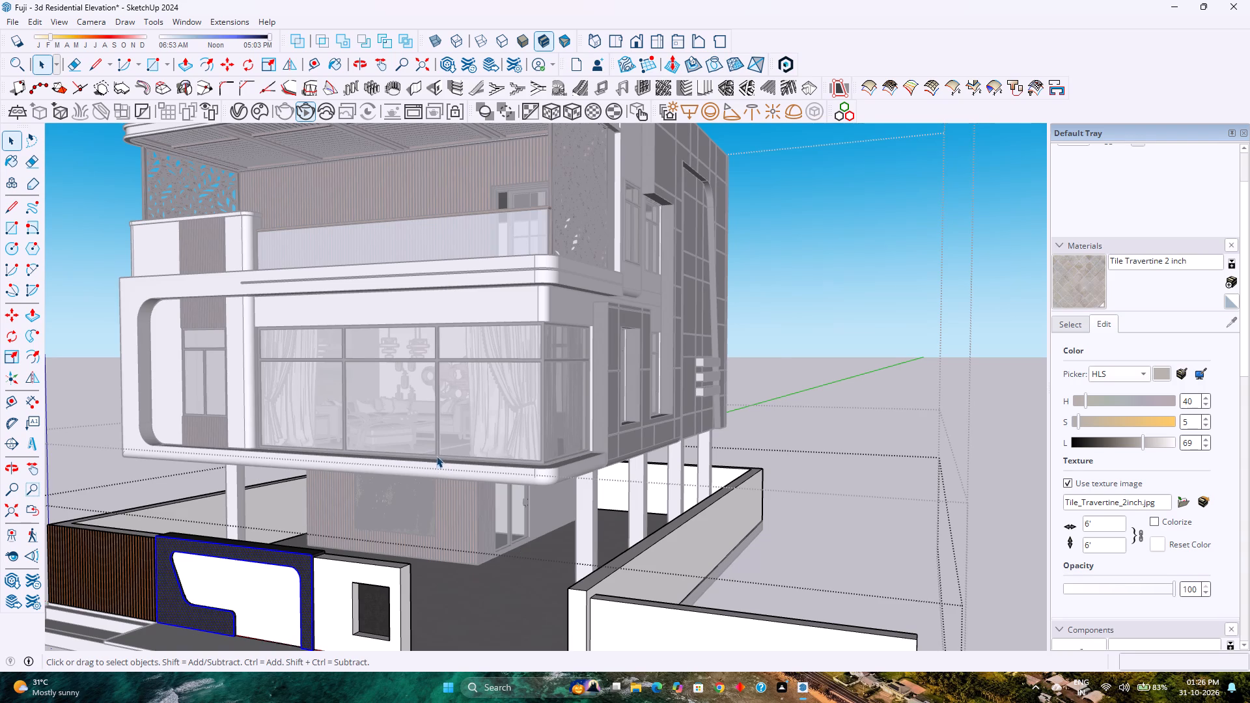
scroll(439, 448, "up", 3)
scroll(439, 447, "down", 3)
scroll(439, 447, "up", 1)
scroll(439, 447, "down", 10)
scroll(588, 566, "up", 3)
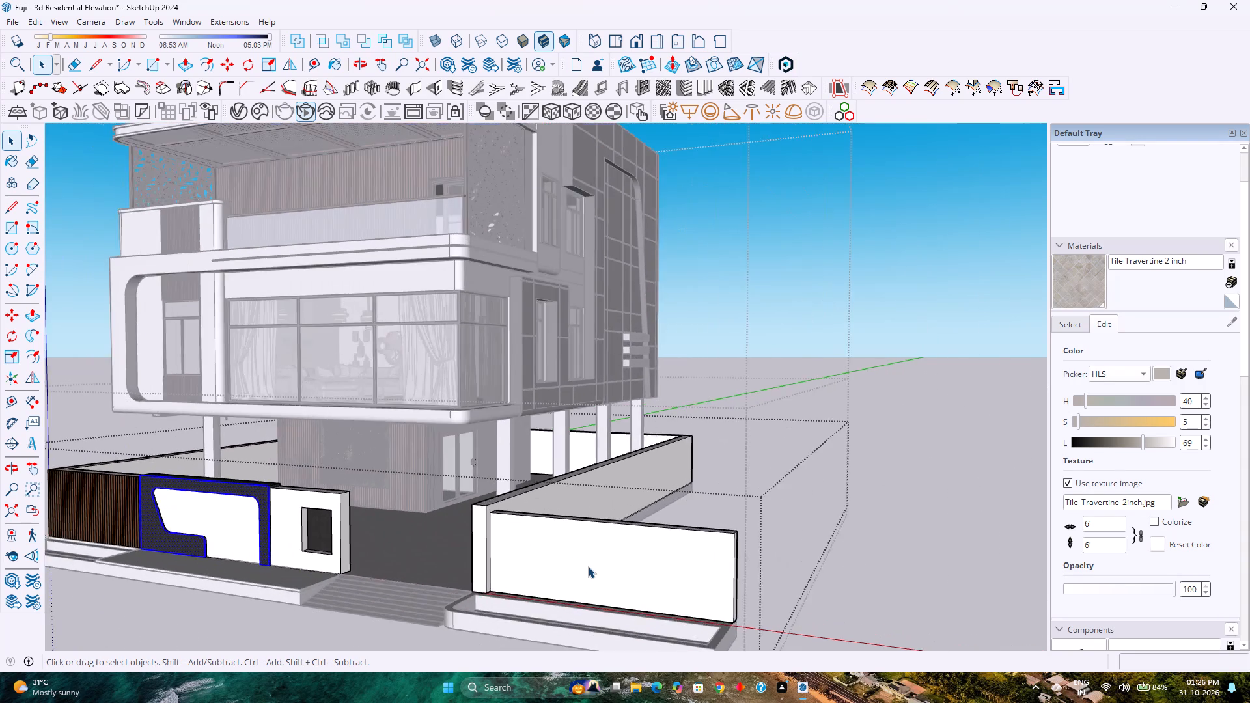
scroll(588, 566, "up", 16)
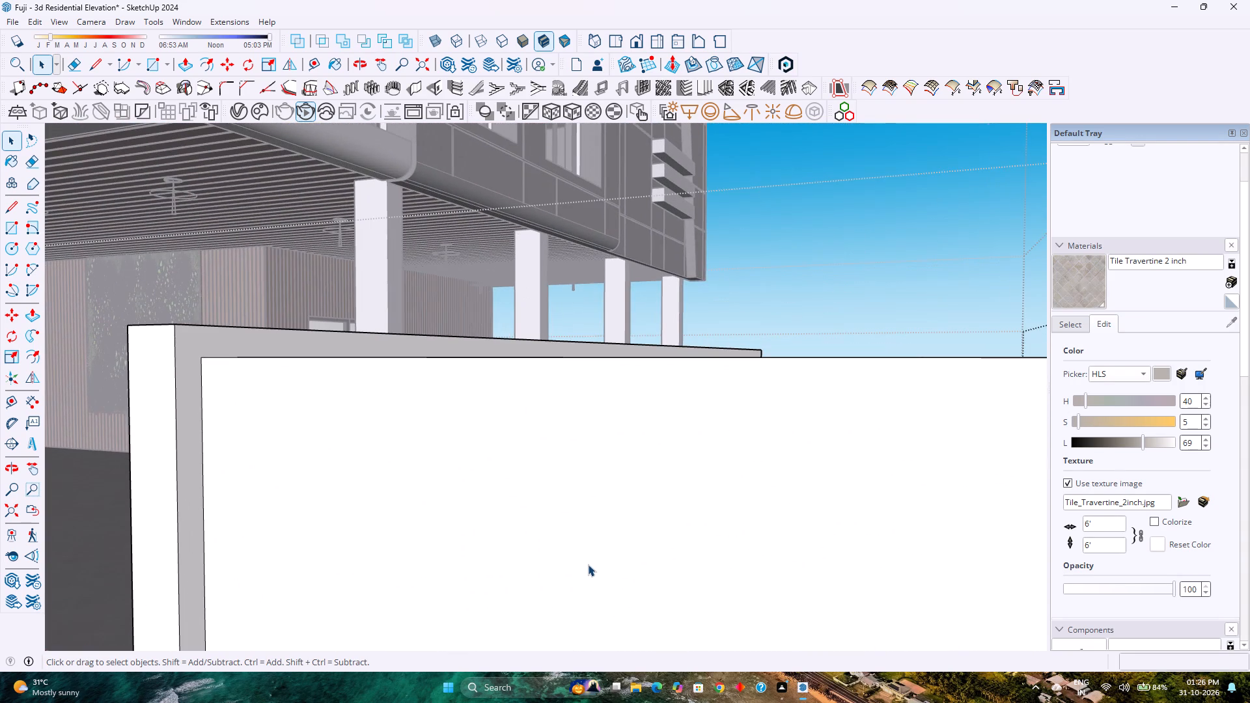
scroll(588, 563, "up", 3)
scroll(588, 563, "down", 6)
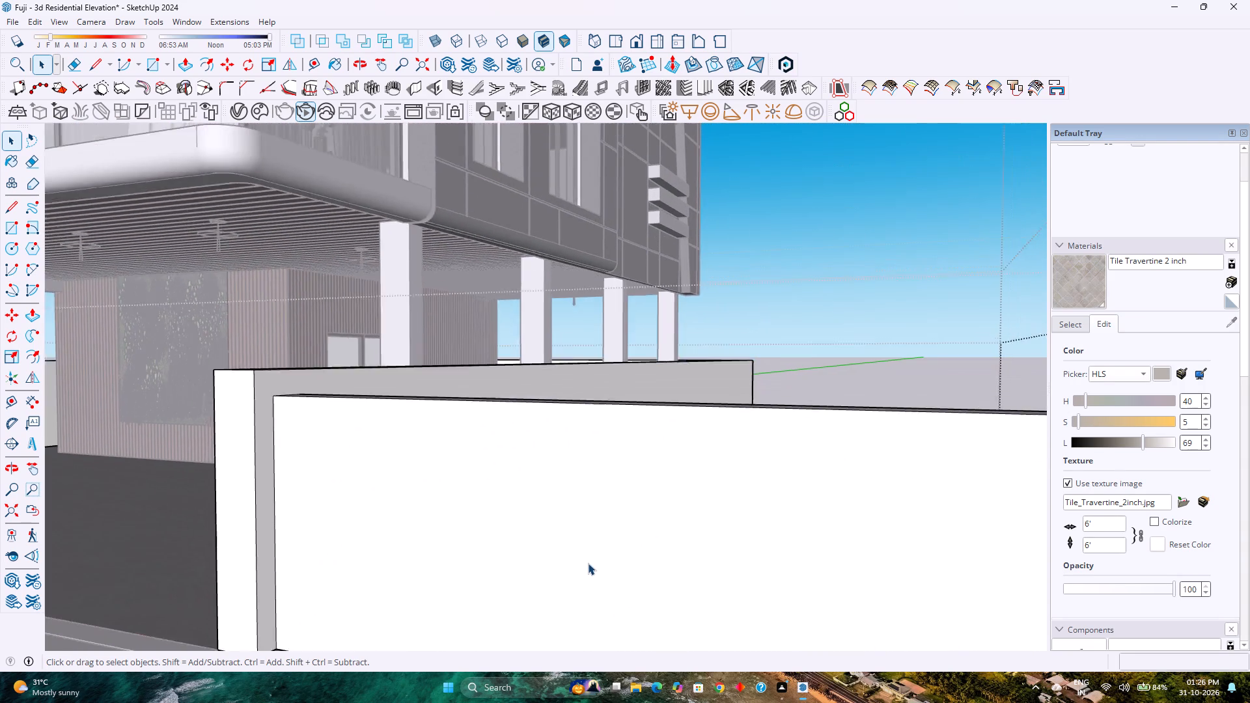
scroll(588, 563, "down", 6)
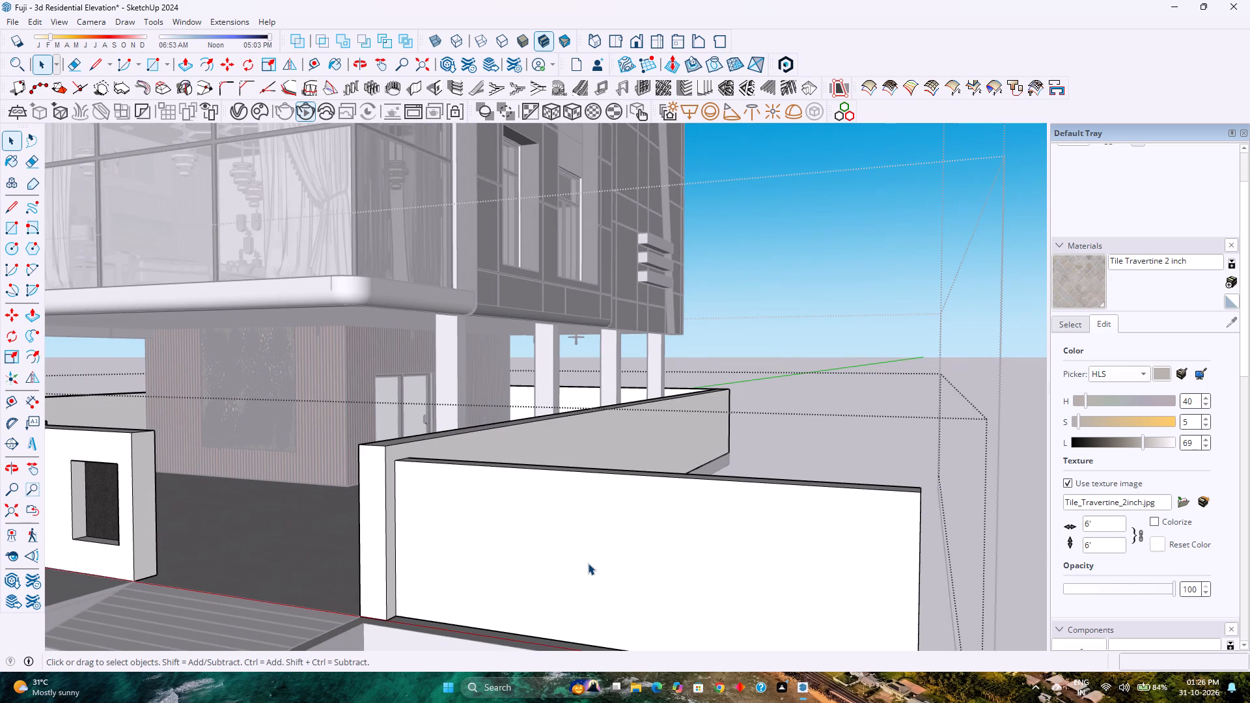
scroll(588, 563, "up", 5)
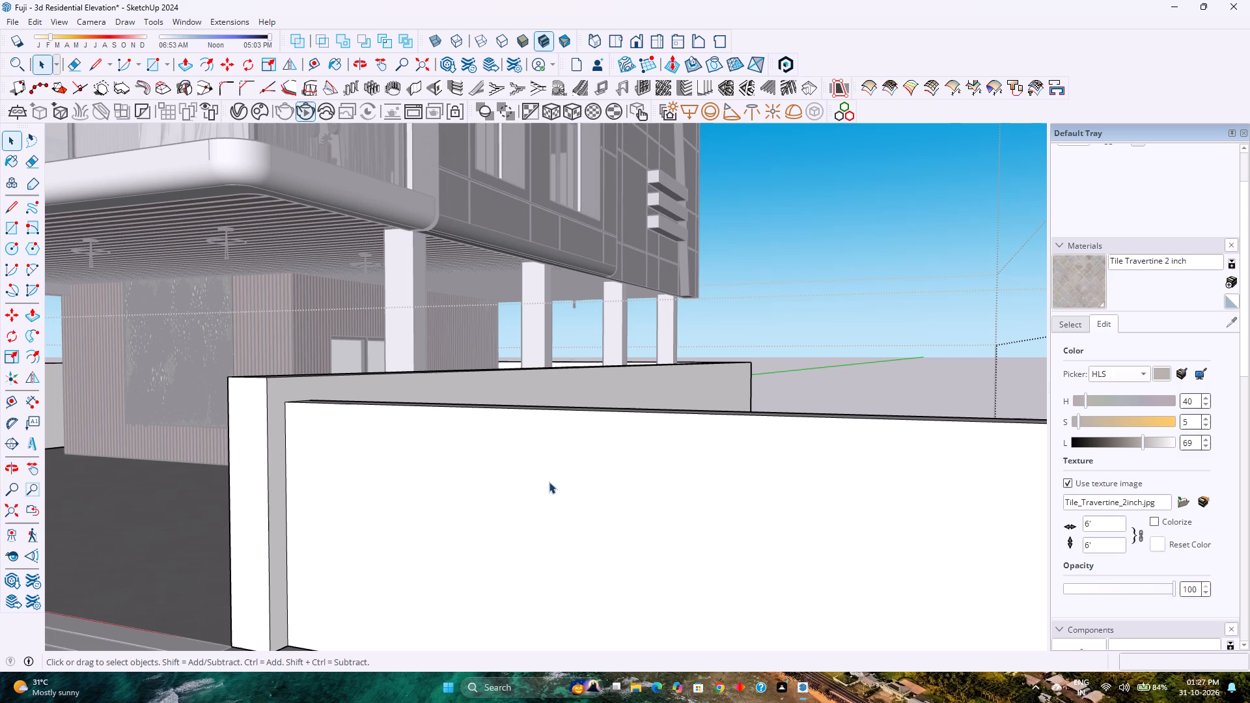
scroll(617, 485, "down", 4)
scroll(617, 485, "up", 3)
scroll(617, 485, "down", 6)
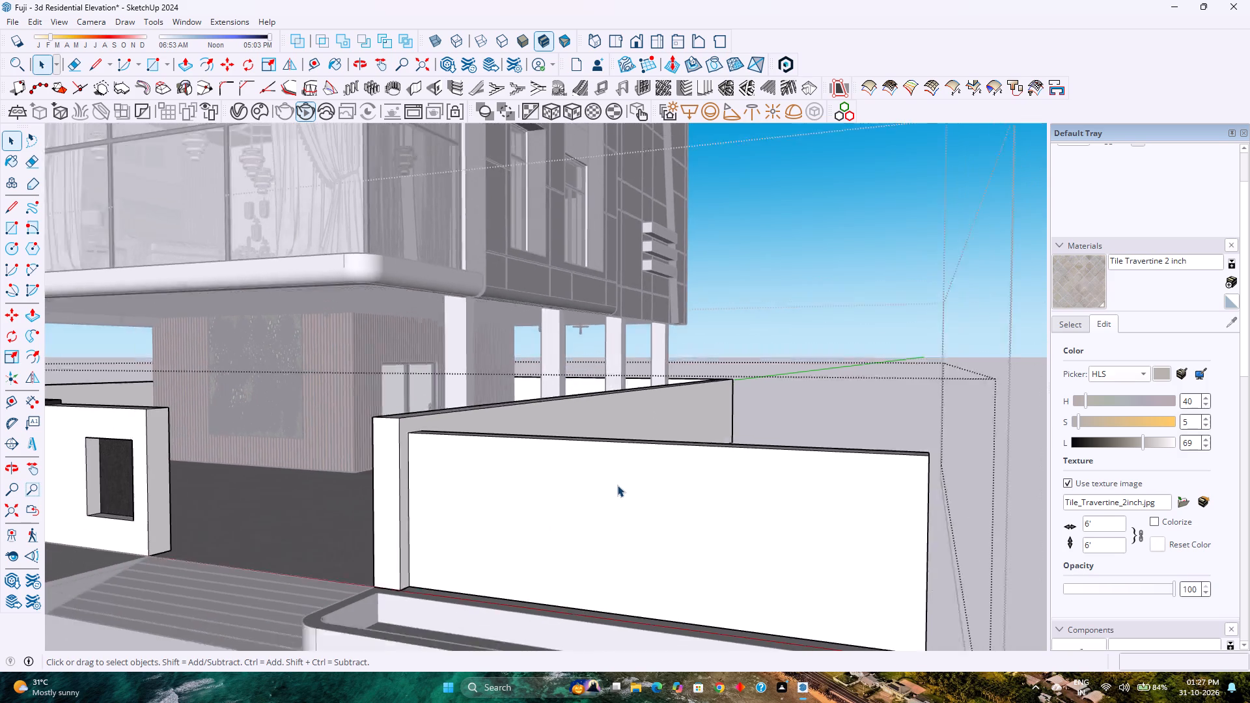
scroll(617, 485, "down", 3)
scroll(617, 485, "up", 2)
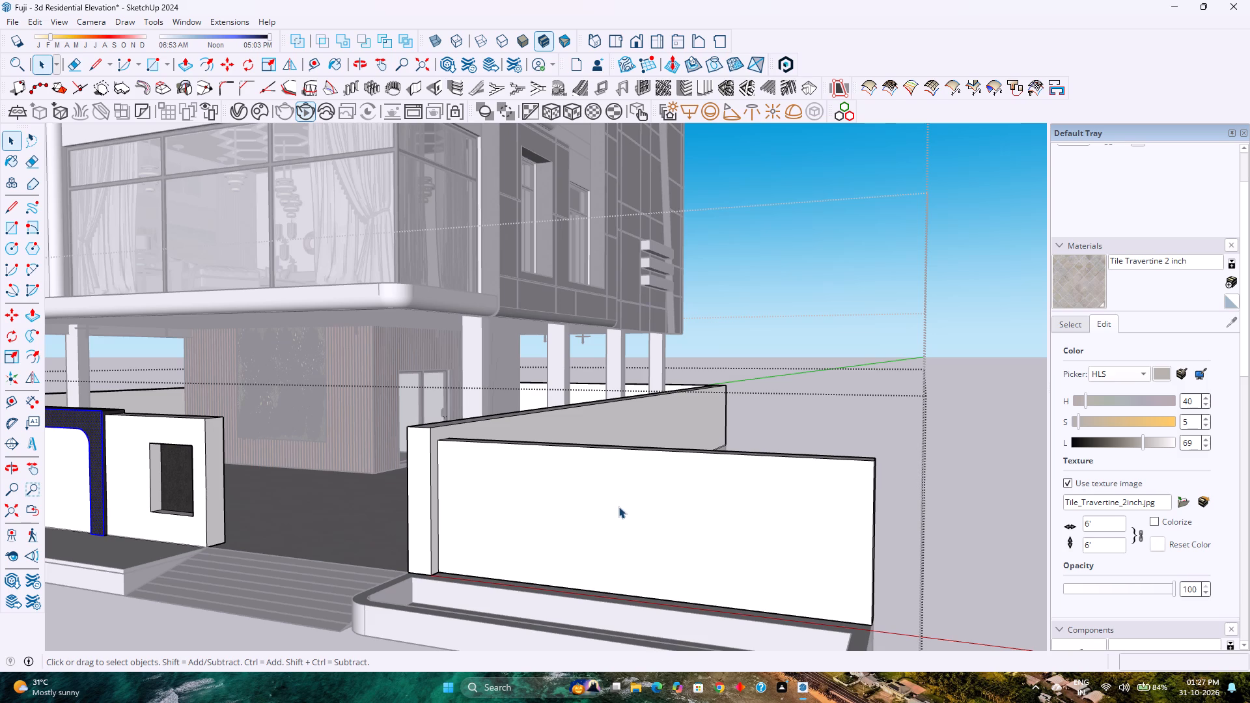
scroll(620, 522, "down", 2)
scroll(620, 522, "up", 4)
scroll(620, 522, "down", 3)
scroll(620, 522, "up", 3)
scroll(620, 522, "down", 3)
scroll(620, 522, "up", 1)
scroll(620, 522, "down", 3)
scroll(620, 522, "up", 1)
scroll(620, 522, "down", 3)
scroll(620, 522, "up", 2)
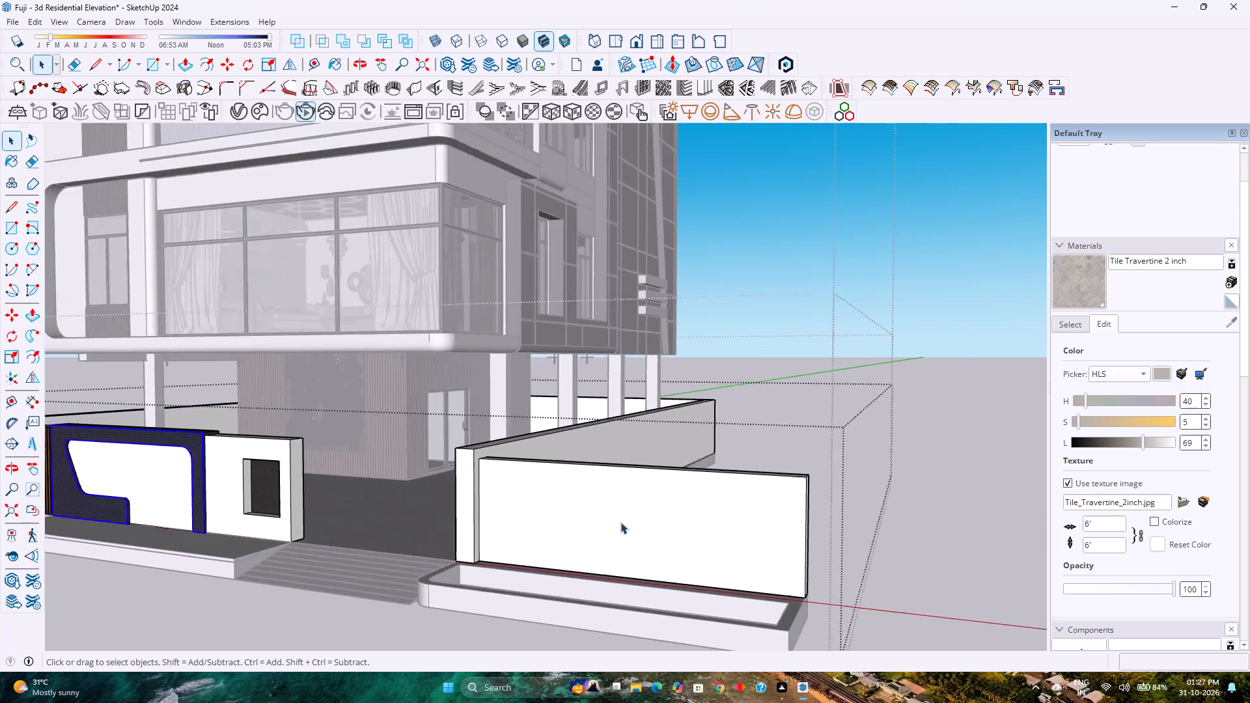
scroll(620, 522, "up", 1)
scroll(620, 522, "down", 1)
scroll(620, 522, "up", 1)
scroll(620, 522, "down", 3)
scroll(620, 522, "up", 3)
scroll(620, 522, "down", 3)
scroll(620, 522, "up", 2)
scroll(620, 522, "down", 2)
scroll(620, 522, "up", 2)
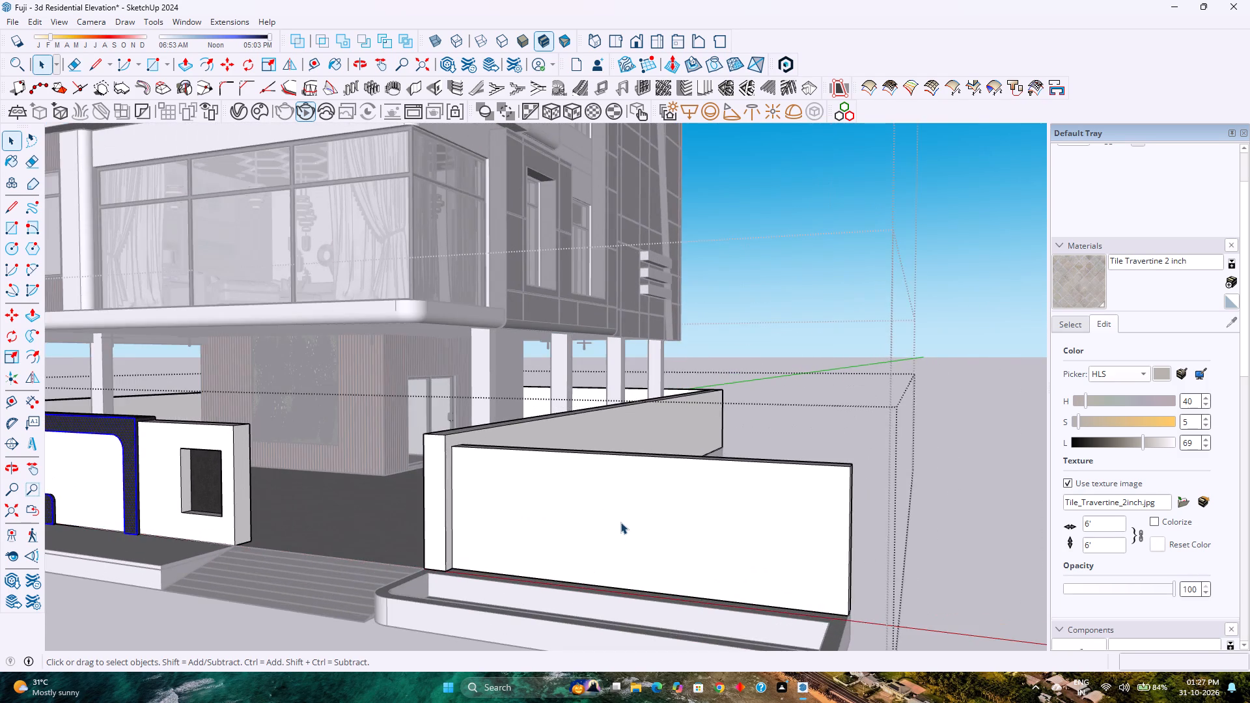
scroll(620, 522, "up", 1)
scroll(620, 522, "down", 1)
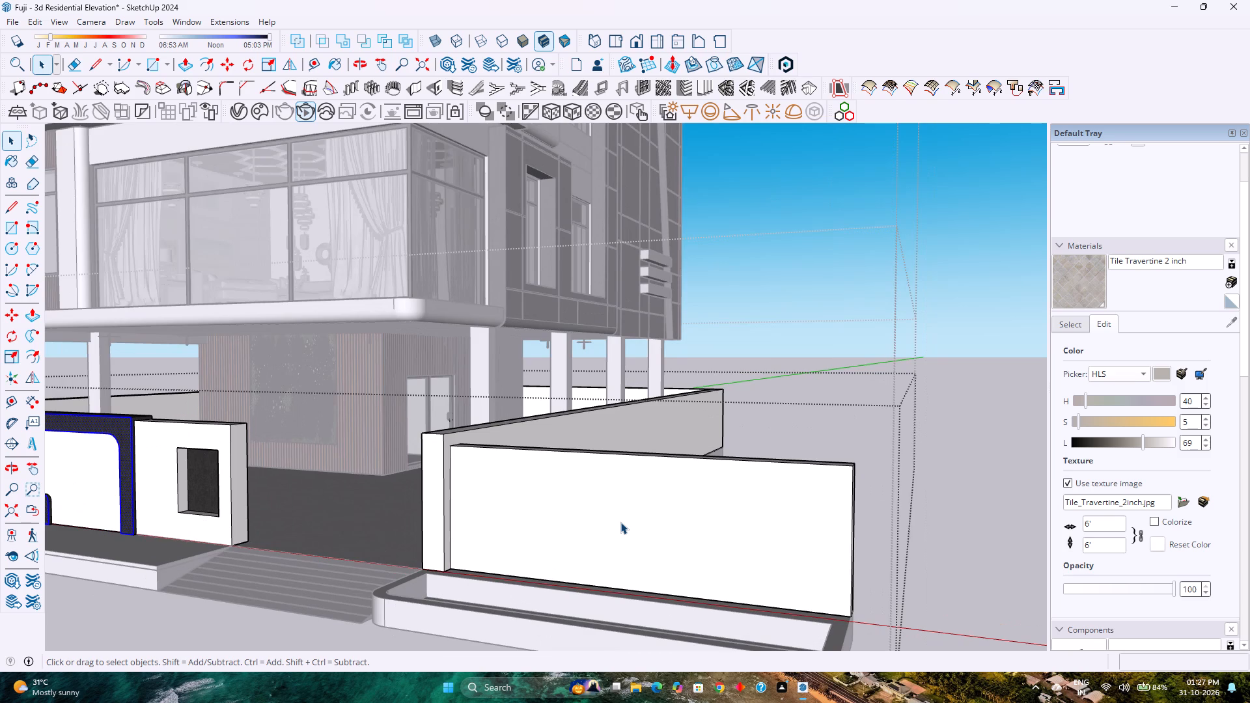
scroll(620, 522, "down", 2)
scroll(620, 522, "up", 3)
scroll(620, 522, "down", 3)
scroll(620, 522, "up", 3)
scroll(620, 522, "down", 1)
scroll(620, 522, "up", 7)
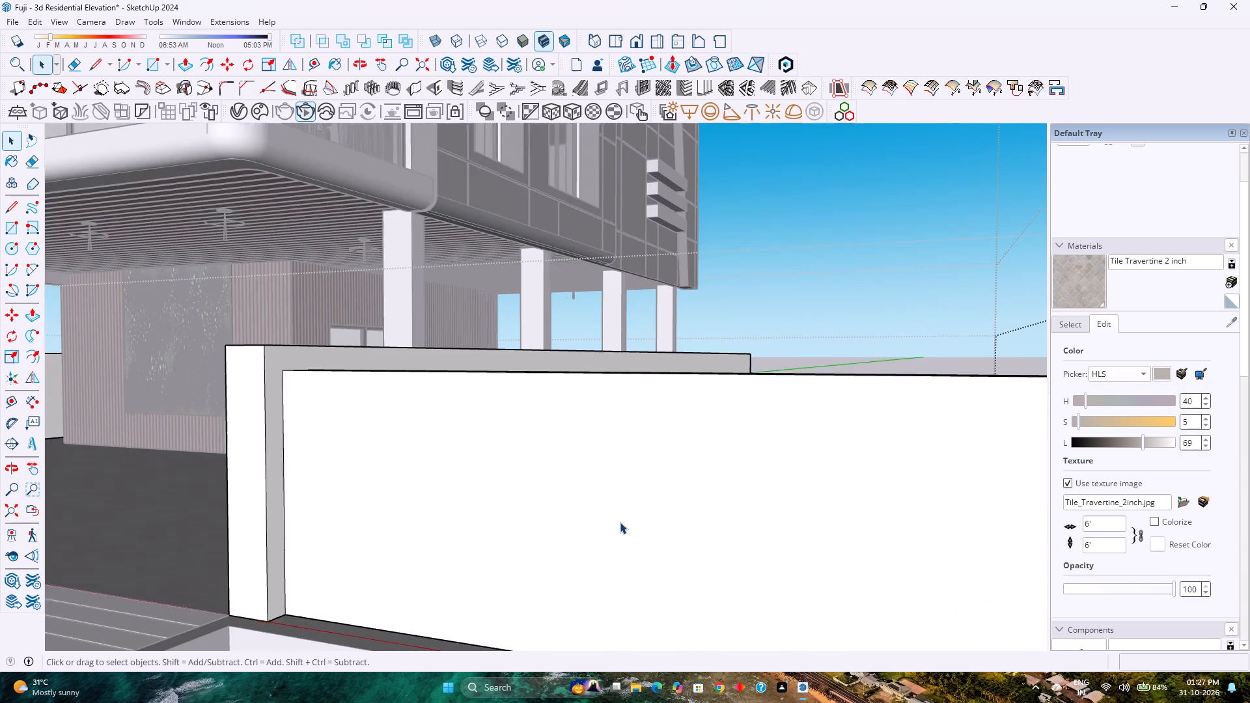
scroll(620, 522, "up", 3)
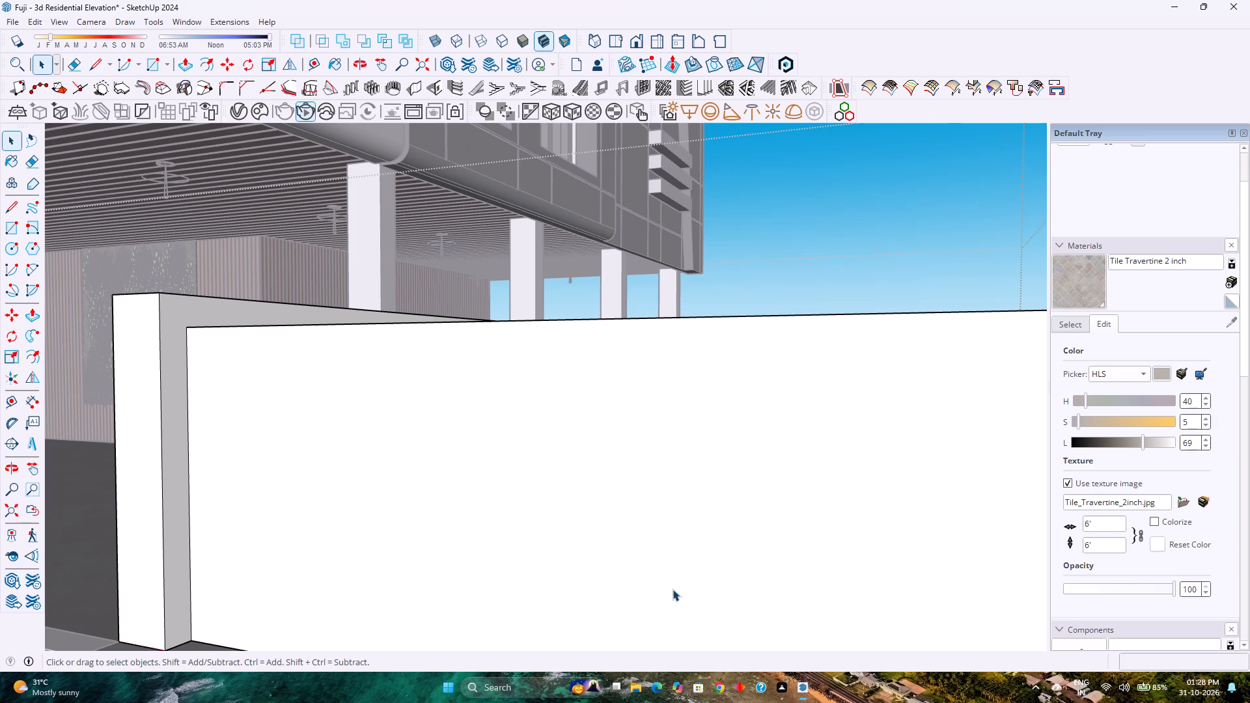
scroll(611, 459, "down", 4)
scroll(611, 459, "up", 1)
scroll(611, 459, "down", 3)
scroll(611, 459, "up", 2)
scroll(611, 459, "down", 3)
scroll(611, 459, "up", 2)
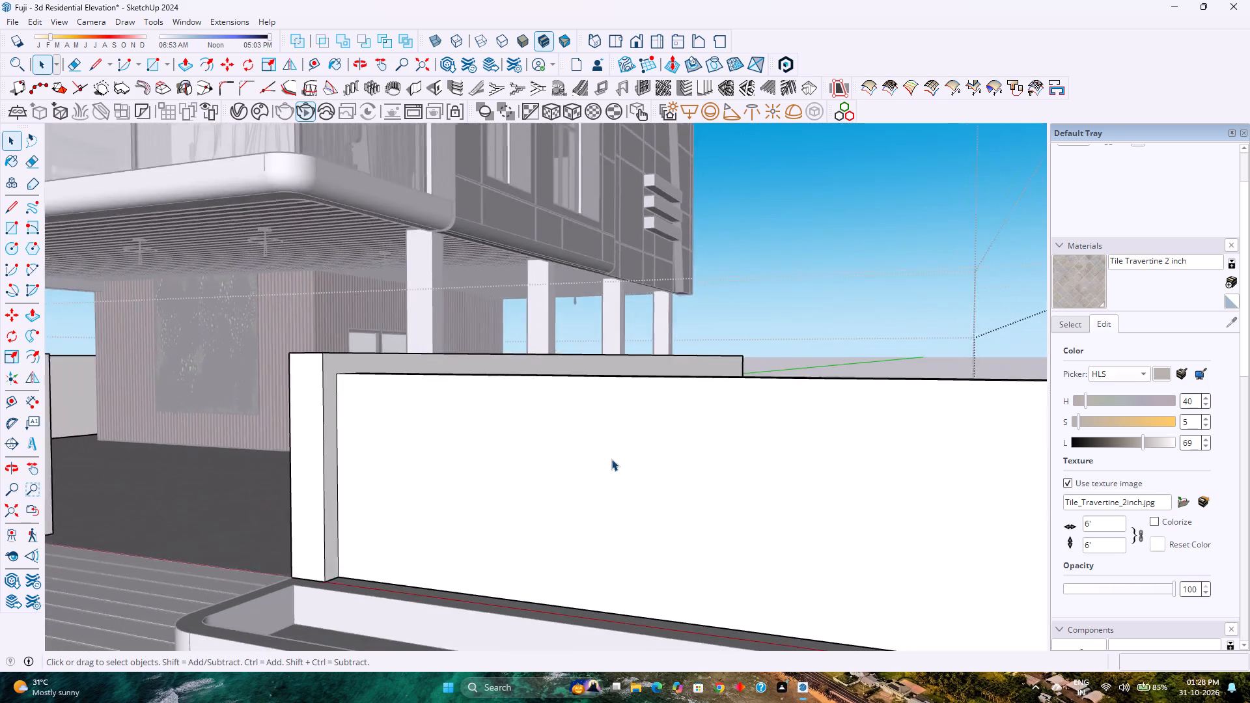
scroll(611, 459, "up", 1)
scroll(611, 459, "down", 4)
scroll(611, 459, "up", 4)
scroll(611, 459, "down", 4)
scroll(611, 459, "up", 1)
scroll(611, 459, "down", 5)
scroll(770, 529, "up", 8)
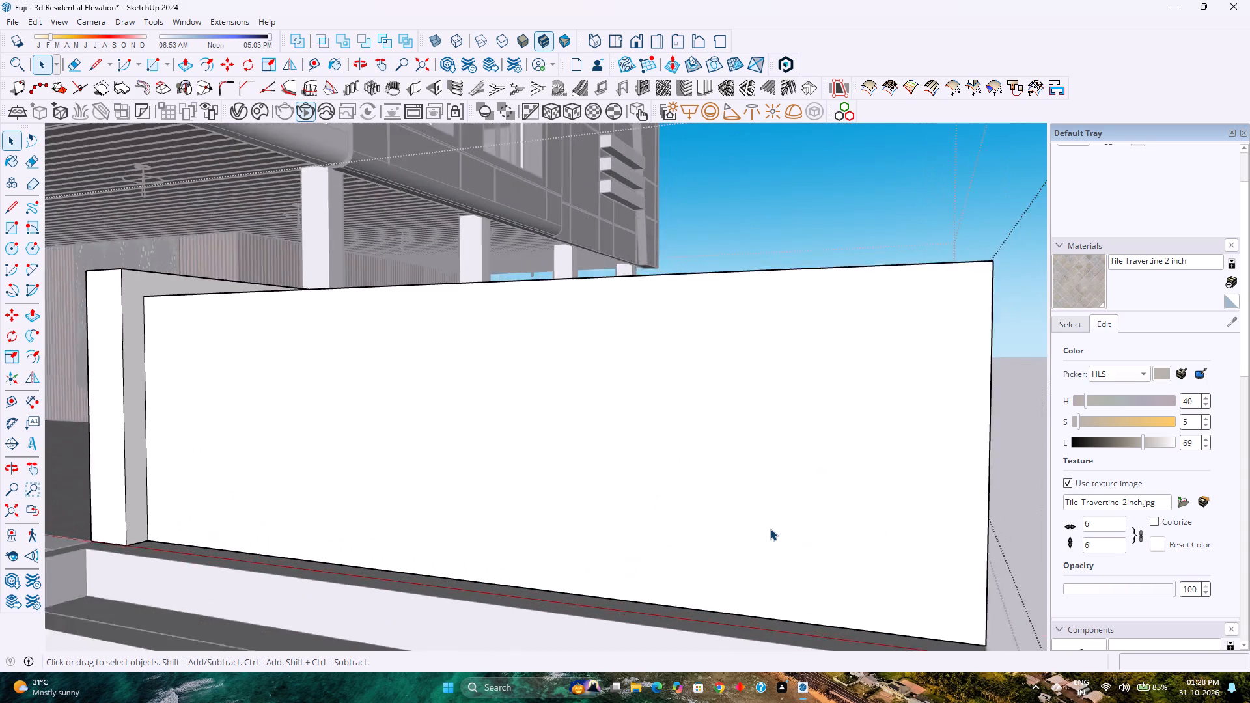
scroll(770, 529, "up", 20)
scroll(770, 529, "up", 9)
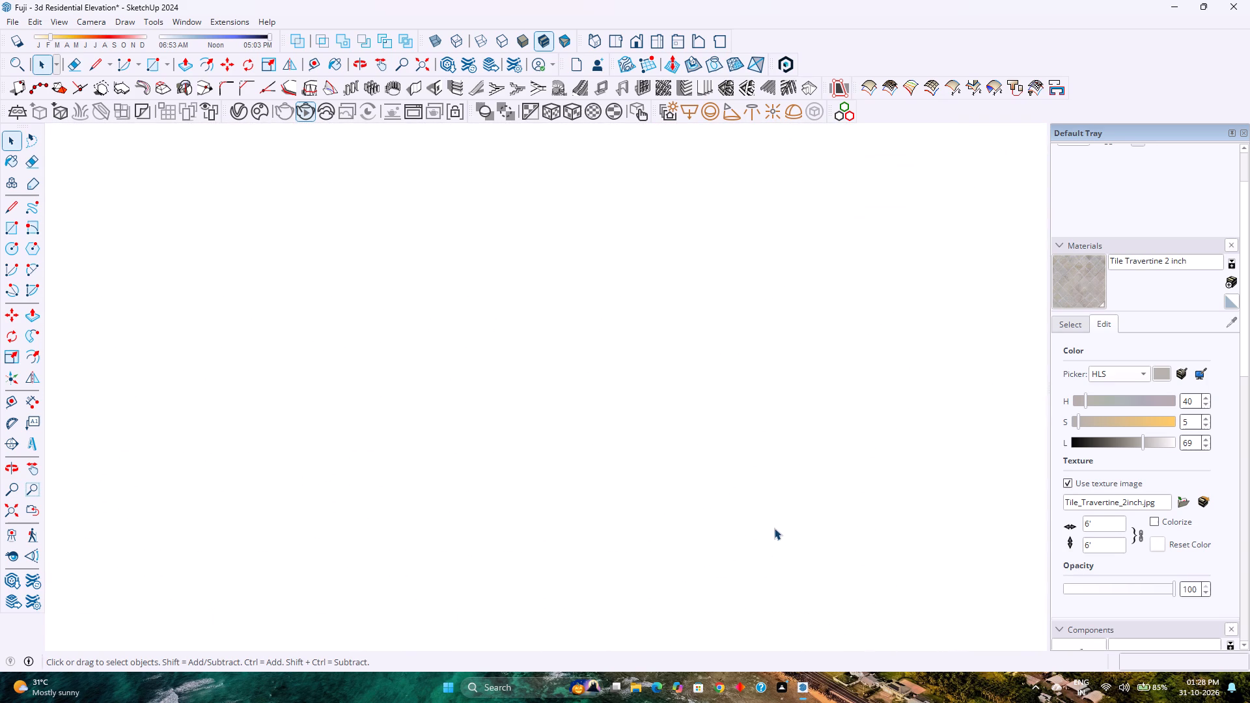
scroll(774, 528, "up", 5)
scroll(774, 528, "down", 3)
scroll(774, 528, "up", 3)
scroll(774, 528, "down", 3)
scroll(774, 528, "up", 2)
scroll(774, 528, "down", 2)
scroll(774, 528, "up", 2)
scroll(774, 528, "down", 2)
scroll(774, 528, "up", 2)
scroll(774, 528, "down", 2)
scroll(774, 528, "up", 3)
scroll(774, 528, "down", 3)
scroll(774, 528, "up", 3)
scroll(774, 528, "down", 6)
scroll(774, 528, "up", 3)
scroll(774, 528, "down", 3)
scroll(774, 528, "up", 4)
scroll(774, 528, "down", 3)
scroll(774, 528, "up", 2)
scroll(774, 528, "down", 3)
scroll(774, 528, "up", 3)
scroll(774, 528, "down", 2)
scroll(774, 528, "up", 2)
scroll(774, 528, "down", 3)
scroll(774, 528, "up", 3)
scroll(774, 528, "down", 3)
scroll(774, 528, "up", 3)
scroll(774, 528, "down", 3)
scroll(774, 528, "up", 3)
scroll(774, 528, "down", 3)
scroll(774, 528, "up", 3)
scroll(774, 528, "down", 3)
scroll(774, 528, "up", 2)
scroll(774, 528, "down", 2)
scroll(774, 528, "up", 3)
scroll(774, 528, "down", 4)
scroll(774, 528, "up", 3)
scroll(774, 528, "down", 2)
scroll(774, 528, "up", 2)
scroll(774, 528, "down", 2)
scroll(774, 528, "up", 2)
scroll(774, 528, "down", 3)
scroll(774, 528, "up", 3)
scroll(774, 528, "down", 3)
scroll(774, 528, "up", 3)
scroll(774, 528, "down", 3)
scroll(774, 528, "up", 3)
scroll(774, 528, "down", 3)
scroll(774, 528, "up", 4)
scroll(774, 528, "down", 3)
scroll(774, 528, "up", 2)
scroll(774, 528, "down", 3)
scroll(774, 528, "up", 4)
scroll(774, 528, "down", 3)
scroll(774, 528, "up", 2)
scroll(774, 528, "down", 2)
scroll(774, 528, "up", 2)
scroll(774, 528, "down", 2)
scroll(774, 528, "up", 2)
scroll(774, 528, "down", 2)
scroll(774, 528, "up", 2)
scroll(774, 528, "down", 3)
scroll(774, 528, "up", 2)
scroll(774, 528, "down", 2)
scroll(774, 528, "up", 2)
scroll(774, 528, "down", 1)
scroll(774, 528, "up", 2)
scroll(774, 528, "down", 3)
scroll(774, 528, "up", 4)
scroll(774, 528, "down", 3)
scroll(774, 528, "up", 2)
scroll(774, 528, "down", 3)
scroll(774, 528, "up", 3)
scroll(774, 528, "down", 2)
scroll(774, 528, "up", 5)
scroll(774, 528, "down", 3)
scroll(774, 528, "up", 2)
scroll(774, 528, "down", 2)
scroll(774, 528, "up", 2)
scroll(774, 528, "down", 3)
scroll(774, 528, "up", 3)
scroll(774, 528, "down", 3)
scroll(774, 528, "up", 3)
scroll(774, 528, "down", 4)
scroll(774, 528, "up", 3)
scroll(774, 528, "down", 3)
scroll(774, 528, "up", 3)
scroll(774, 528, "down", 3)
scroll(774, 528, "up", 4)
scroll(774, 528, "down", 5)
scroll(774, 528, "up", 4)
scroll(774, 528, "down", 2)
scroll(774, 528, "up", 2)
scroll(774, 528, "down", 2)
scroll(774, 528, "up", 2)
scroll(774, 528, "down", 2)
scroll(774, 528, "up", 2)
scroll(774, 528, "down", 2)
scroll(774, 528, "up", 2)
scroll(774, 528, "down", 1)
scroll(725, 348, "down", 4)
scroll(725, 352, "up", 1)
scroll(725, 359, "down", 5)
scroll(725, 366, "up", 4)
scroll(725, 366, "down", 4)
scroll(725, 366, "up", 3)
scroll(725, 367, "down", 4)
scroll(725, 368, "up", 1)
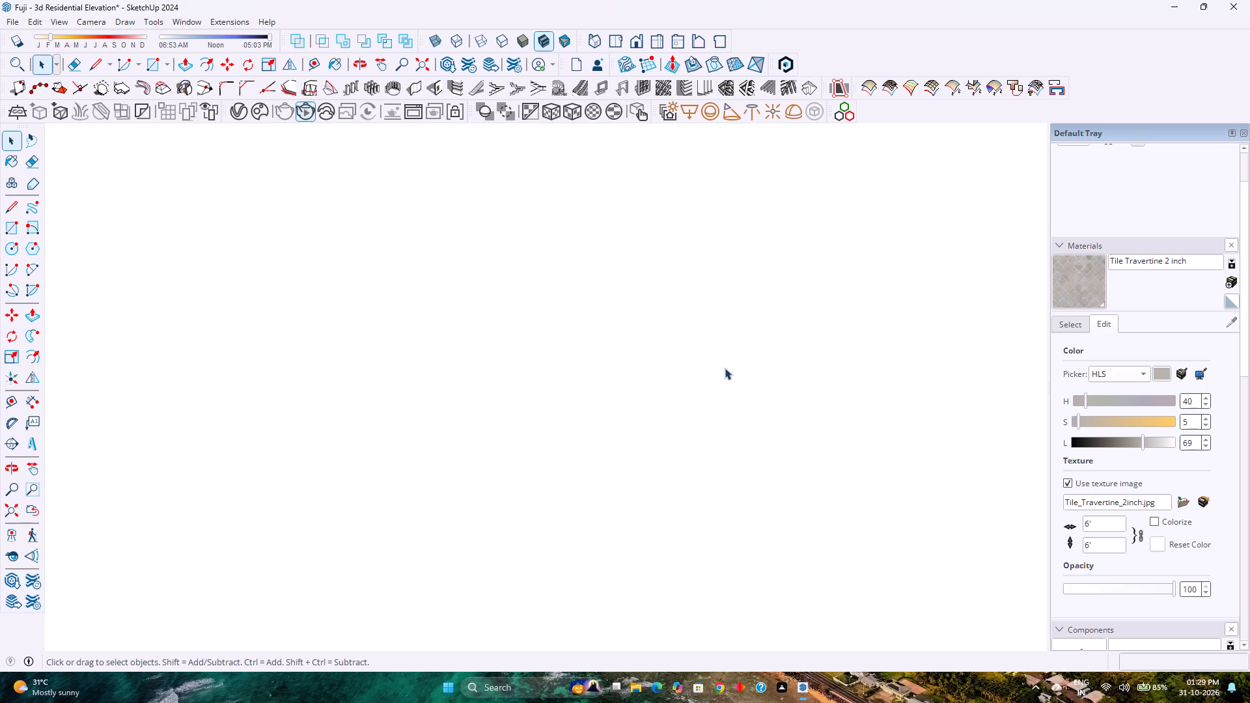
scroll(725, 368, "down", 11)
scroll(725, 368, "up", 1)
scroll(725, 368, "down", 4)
Select the plain white front boundary wall face, with its edges, across the entrance steps from the dark-framed panel, and fit the model in view.
double_click(722, 370)
scroll(722, 370, "down", 9)
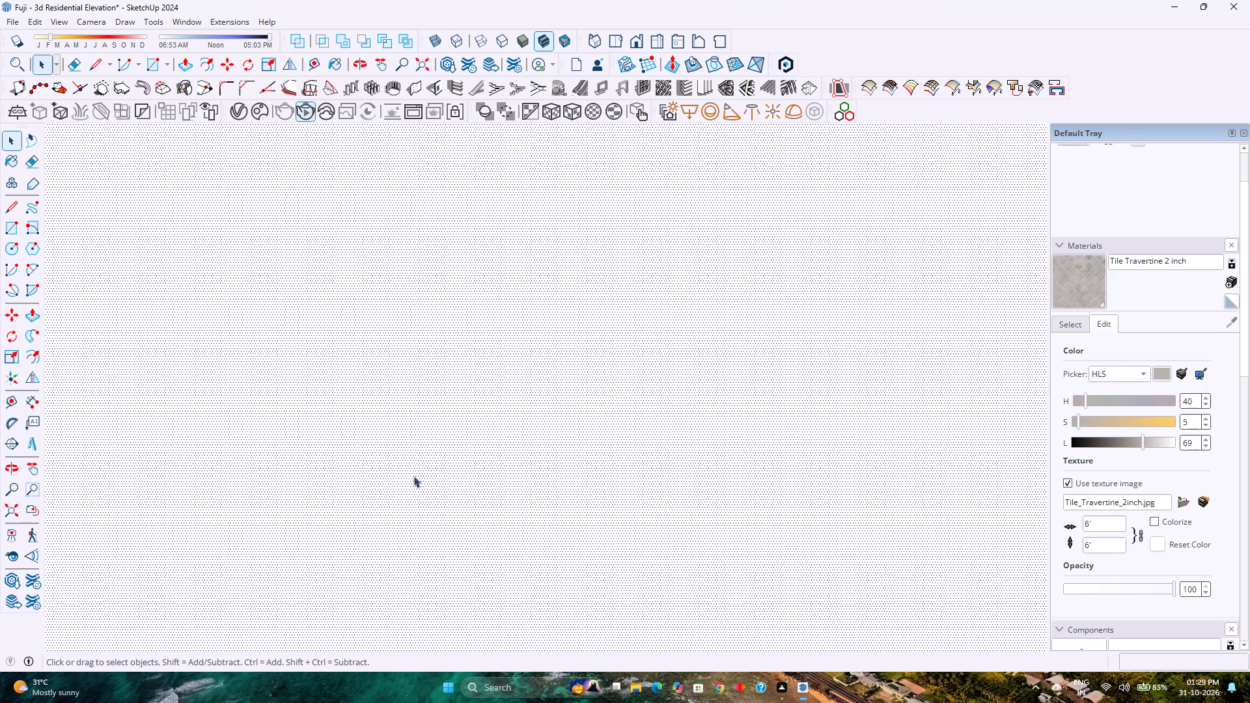
left_click(8, 513)
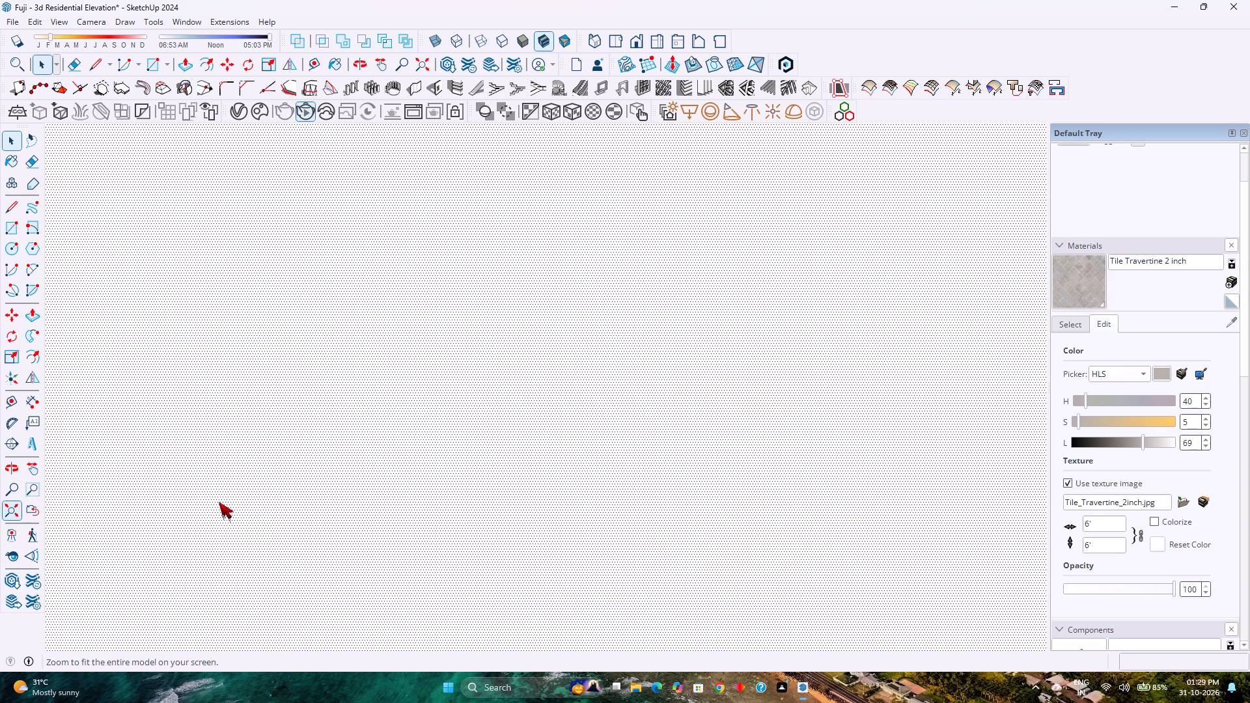
scroll(655, 523, "up", 8)
scroll(655, 523, "down", 3)
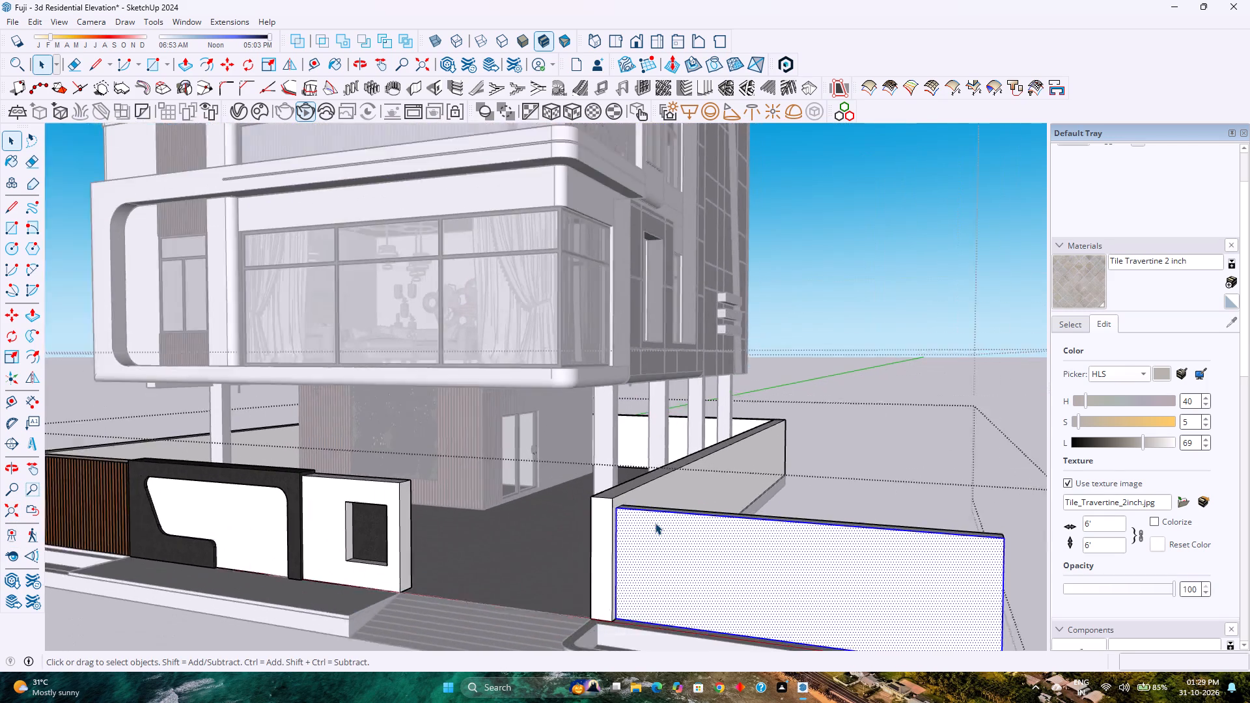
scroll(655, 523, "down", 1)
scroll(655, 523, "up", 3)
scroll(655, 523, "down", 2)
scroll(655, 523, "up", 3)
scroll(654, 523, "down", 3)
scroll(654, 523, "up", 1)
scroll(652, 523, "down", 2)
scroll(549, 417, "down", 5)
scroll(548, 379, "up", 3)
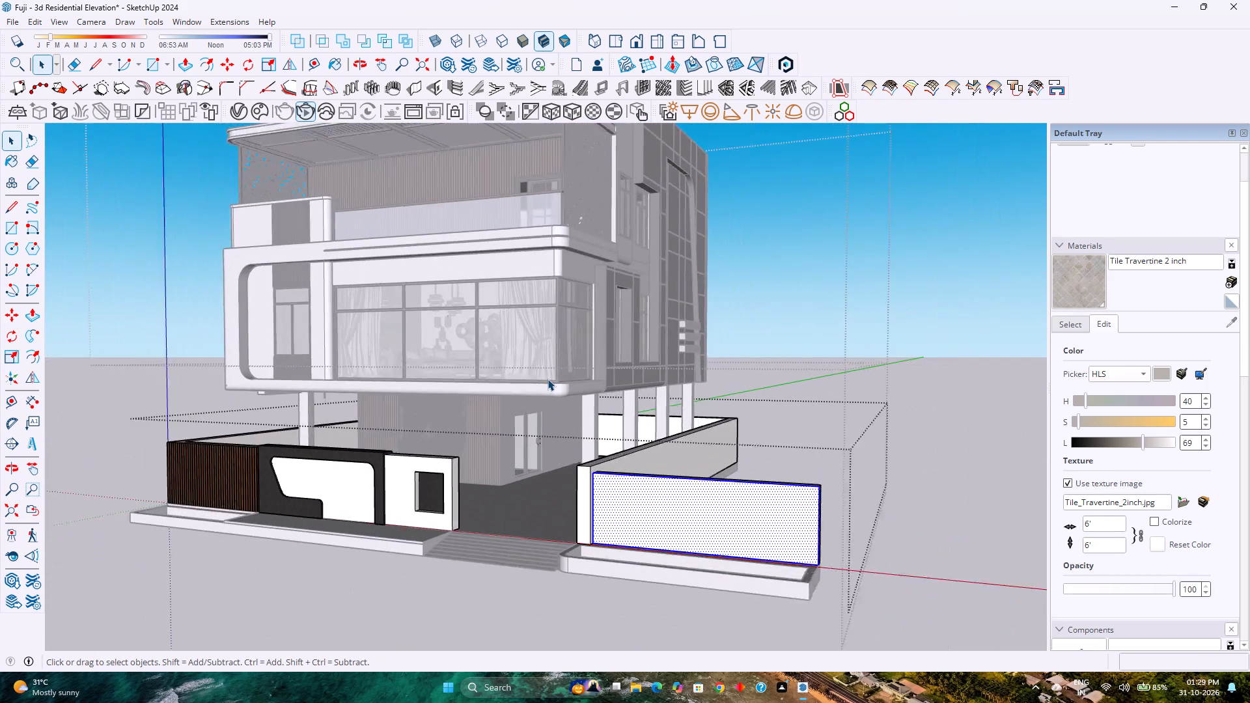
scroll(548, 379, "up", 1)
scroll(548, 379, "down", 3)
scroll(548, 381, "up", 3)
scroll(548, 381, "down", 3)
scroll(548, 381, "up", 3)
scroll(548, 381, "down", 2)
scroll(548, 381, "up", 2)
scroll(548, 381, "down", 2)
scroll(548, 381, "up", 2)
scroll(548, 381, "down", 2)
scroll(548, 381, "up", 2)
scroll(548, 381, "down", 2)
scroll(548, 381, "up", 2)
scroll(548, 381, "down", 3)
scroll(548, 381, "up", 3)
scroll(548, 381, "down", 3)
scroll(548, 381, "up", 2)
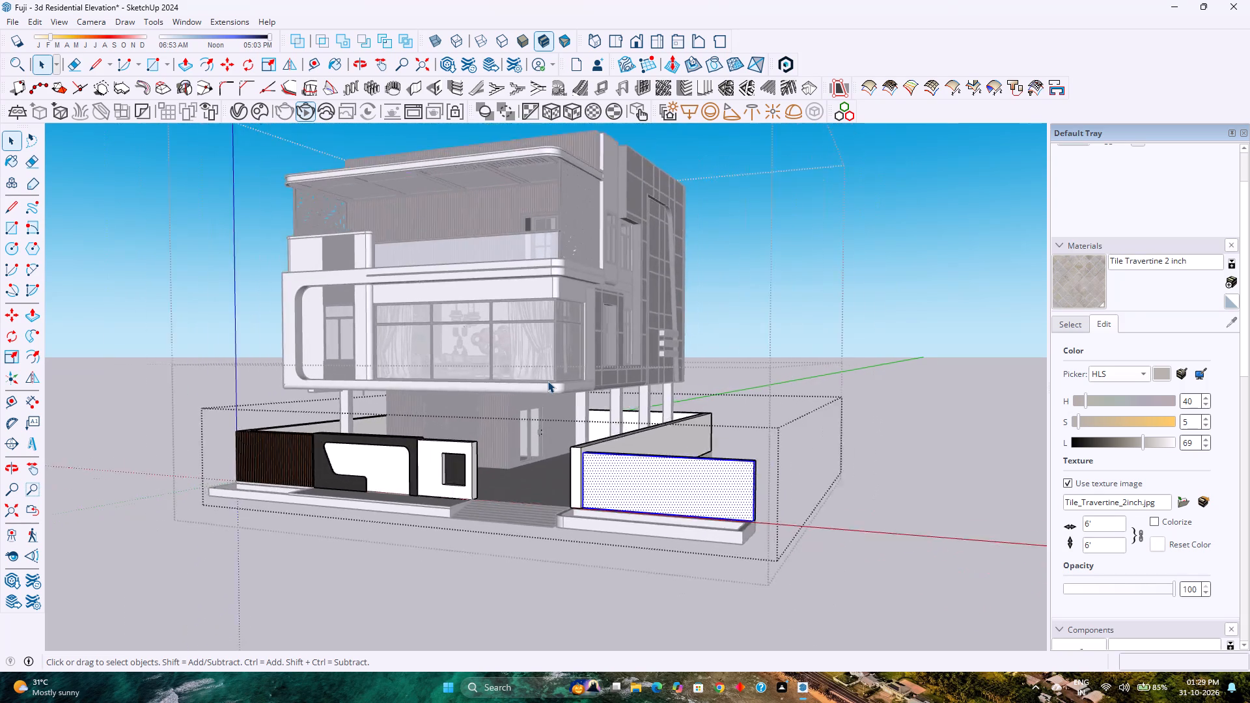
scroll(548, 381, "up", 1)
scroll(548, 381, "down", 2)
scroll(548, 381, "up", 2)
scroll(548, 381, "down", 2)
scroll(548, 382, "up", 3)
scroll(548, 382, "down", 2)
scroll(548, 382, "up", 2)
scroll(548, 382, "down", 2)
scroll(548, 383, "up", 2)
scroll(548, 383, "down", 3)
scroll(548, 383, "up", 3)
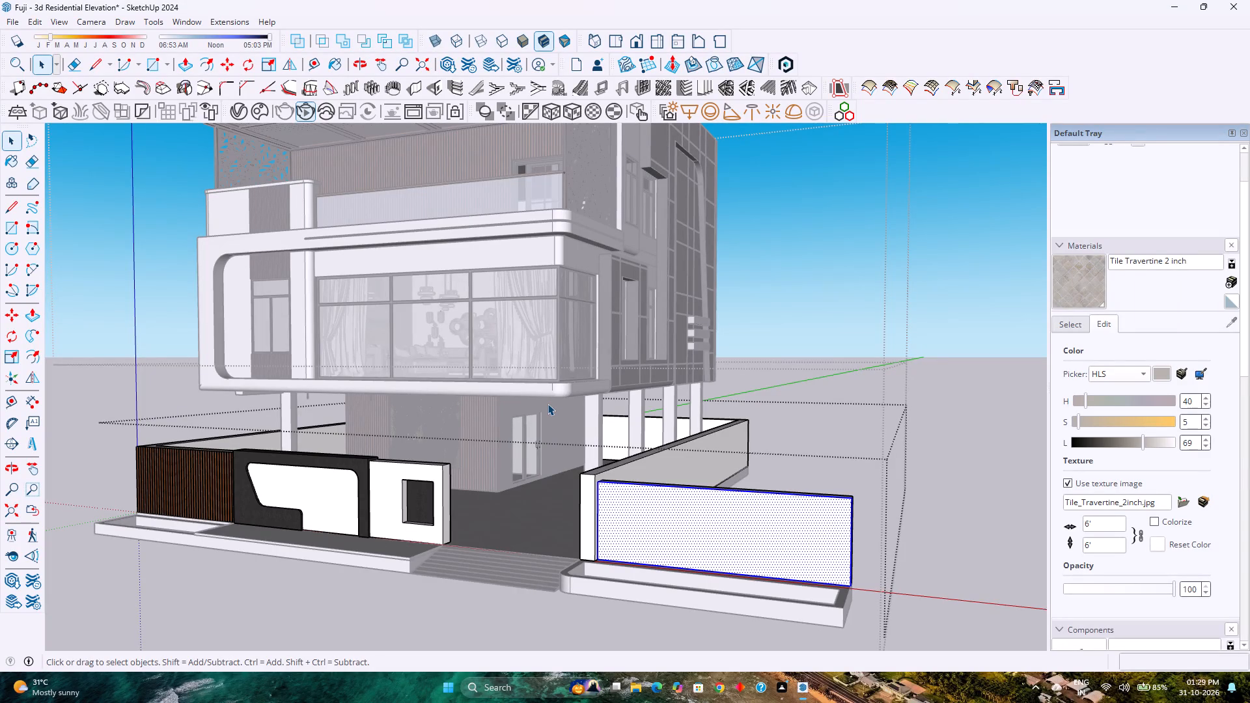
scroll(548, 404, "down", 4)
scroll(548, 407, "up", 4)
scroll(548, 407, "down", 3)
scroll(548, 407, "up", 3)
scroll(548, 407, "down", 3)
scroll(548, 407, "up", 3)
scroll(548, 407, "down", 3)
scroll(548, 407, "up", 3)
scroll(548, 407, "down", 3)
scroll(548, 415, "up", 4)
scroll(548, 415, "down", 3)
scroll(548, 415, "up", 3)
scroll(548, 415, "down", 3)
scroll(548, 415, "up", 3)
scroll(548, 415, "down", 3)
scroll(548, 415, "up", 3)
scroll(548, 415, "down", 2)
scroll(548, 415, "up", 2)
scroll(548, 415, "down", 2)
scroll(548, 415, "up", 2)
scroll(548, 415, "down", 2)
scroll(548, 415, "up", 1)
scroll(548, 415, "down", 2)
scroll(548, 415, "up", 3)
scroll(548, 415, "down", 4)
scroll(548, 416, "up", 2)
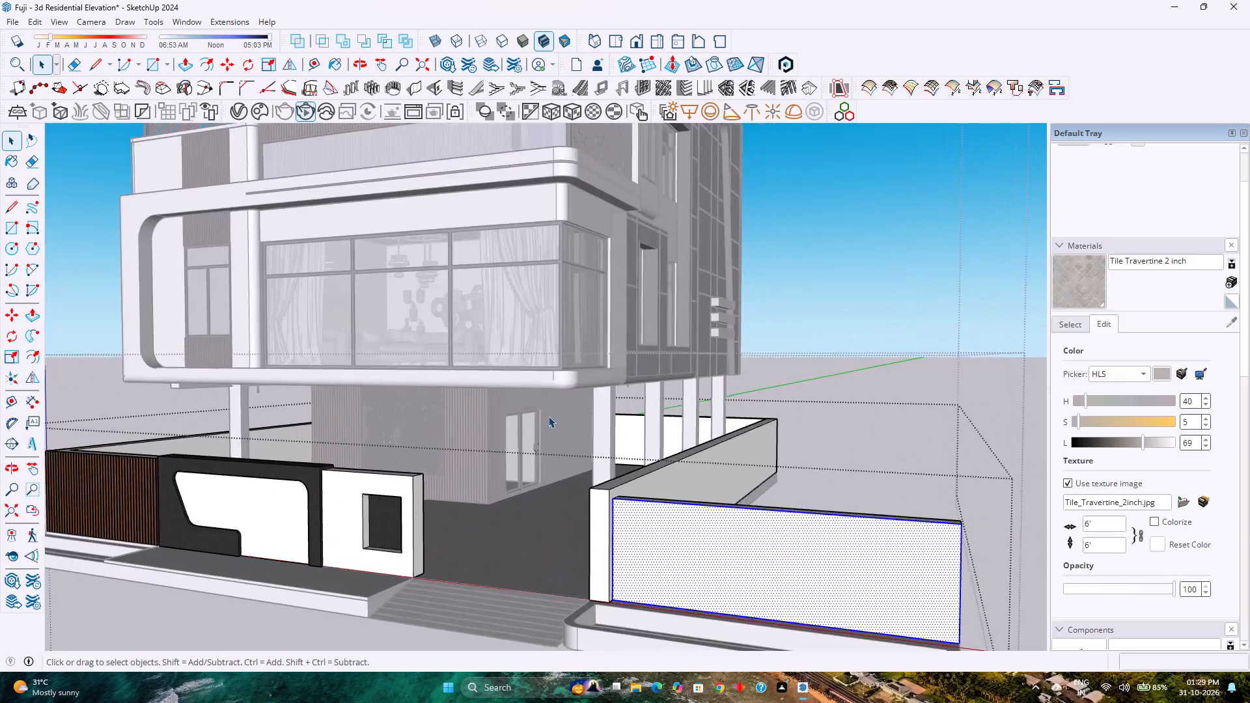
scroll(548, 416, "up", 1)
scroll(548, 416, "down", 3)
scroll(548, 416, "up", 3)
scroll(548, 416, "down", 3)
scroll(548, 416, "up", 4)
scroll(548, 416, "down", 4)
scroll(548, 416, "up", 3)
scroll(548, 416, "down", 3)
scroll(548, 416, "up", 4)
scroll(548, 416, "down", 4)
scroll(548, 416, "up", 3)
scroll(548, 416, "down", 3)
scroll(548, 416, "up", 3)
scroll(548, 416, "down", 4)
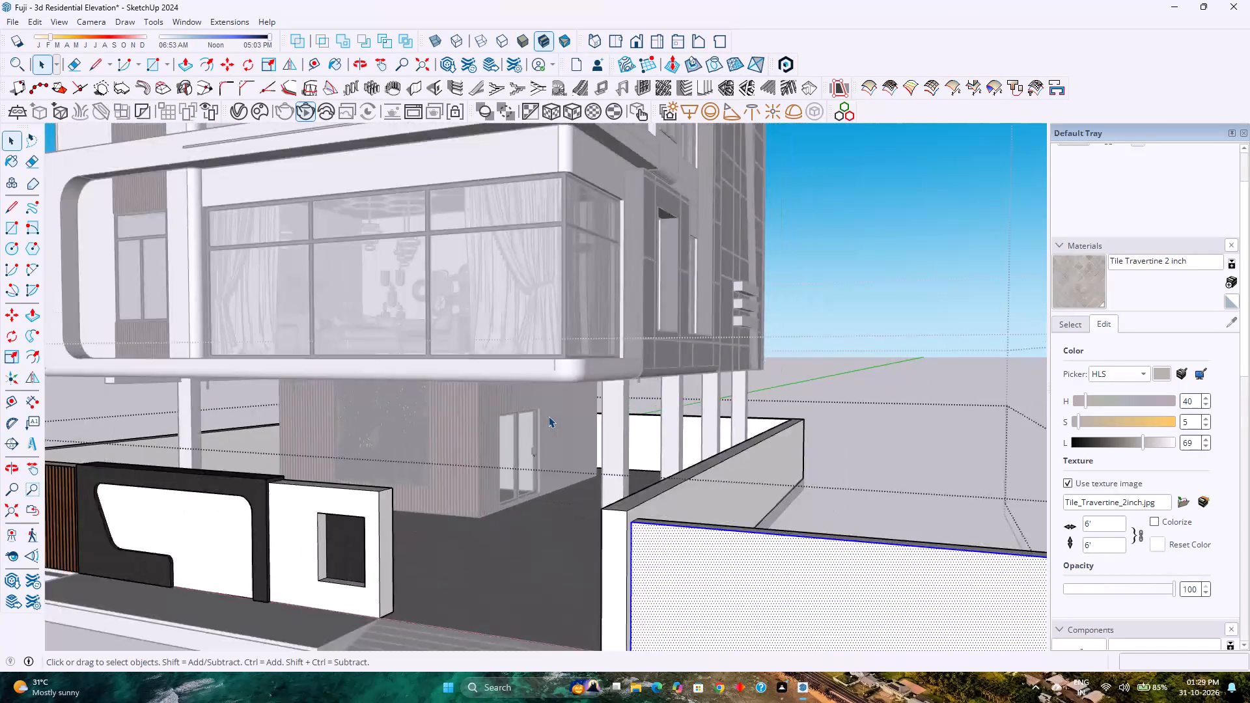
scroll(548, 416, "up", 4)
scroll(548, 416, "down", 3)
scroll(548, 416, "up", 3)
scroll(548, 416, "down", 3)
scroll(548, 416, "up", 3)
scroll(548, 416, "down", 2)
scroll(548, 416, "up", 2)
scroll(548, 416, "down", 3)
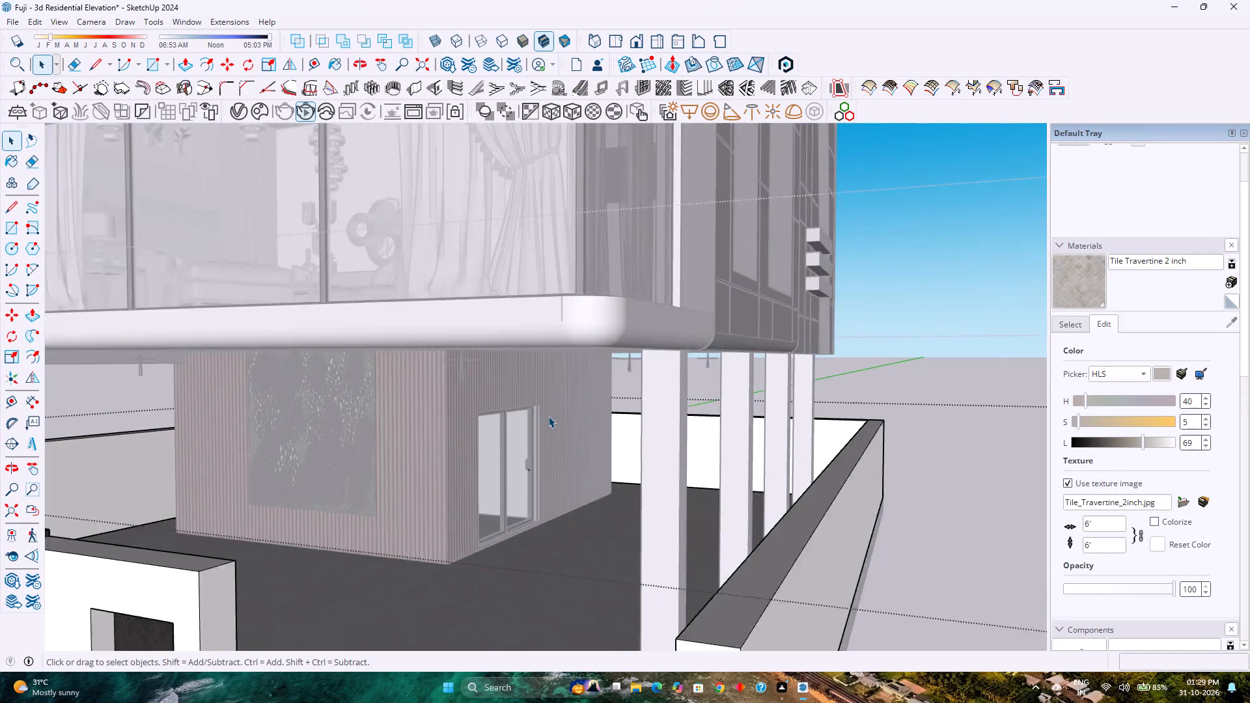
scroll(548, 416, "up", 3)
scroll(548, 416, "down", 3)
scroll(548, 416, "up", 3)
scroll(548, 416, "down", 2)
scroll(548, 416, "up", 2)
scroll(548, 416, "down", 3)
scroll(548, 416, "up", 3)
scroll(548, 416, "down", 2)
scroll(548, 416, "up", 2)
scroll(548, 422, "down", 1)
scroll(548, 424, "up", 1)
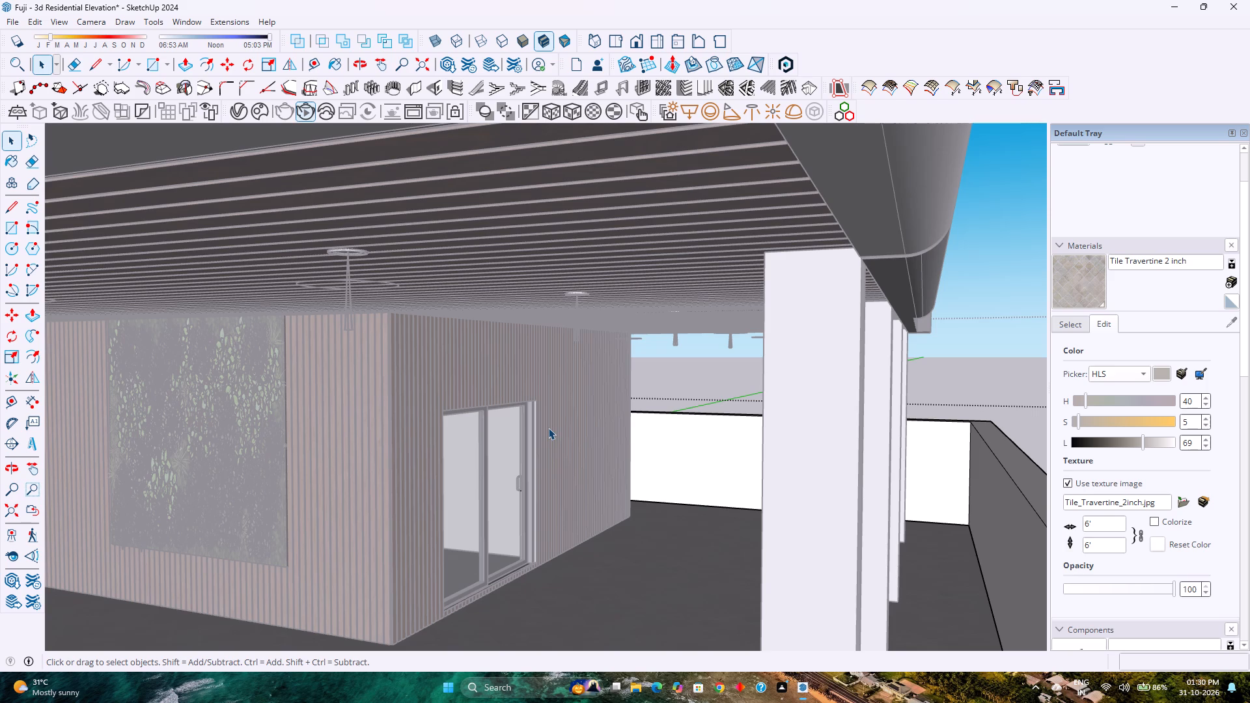
Clear the boundary wall face selection and step out of the wall group to the enclosing ground-floor group.
scroll(548, 428, "down", 4)
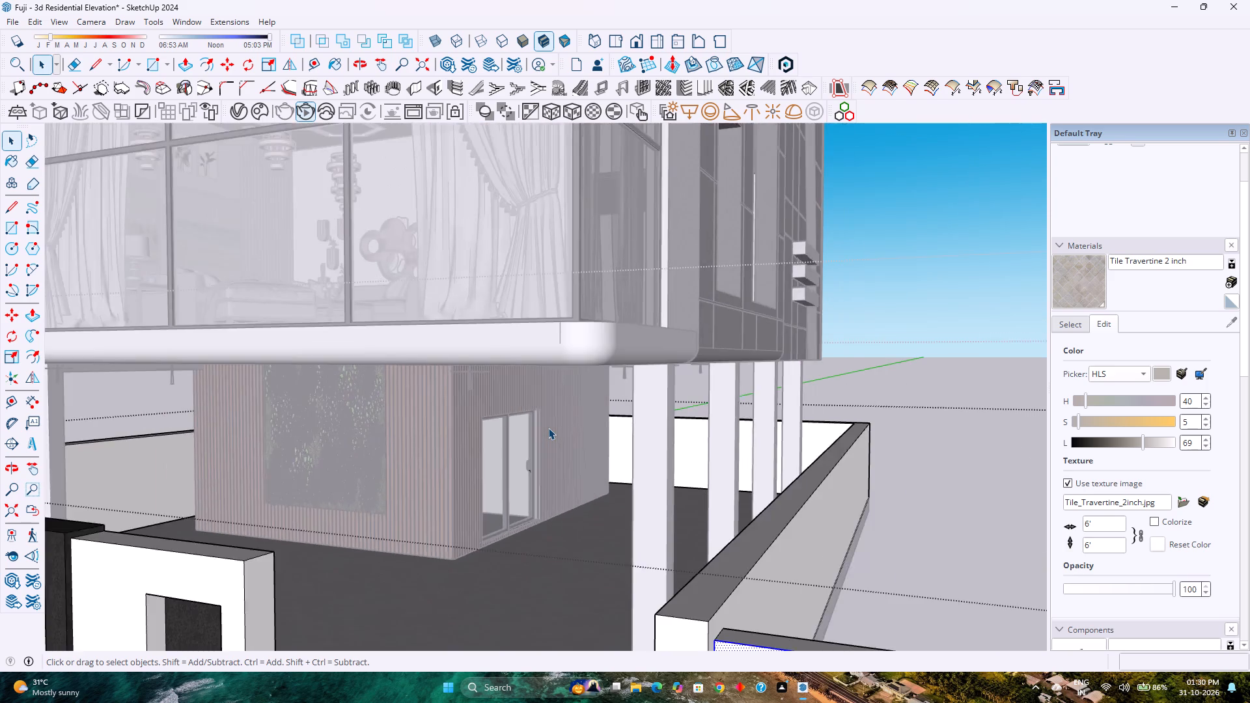
scroll(548, 428, "down", 4)
scroll(548, 428, "up", 1)
scroll(548, 428, "down", 11)
scroll(548, 430, "up", 8)
key("Escape")
scroll(551, 580, "up", 3)
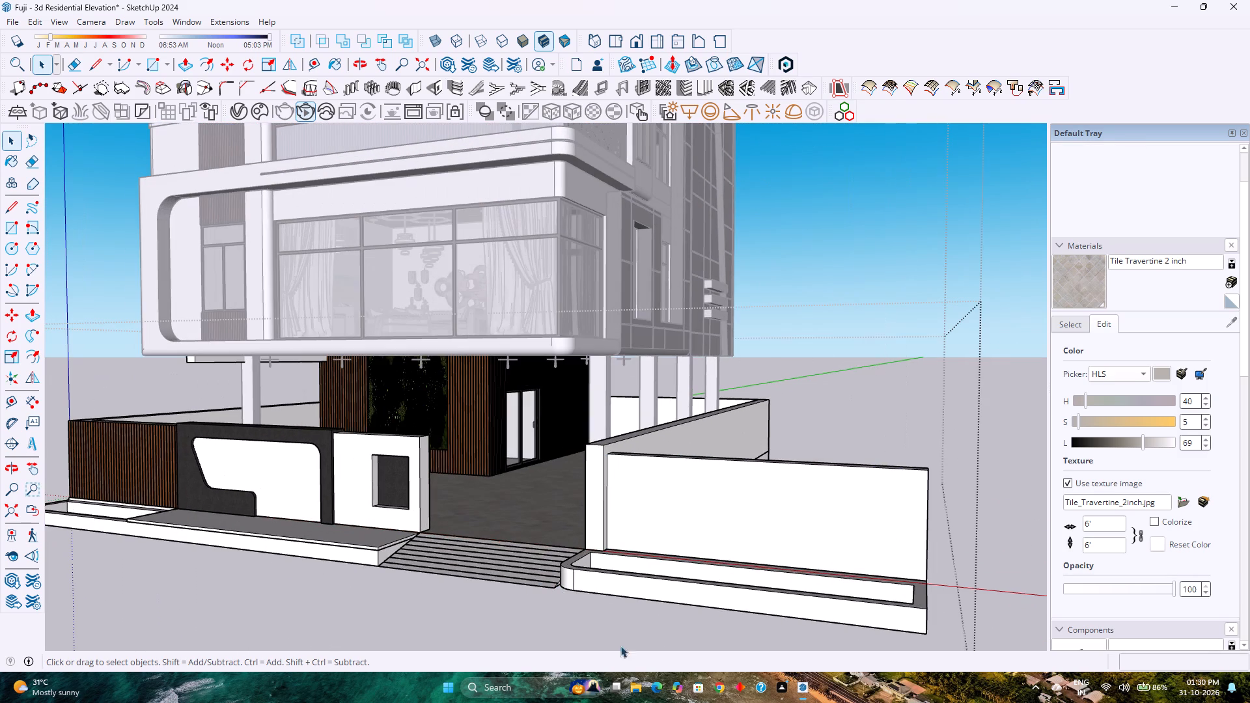
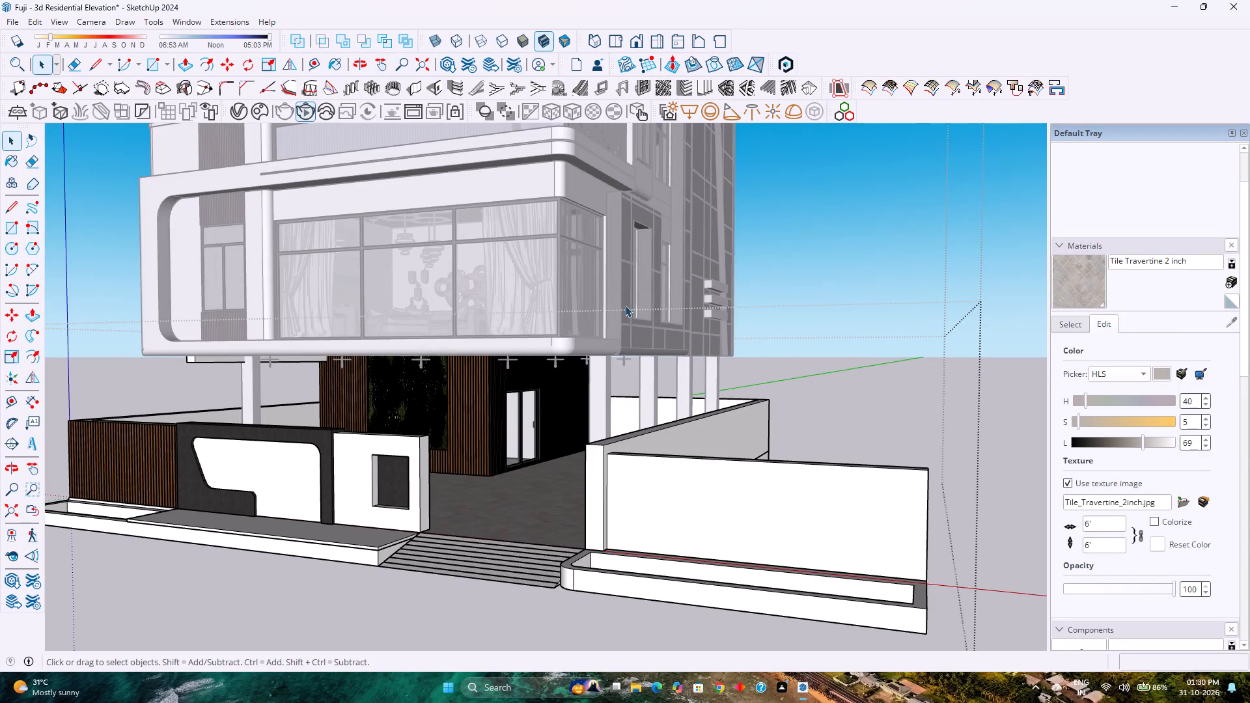
Open the front boundary wall group across the entrance steps and select its plain white front face with its edges.
scroll(710, 458, "up", 3)
scroll(710, 460, "down", 5)
scroll(710, 460, "up", 12)
left_click(693, 480)
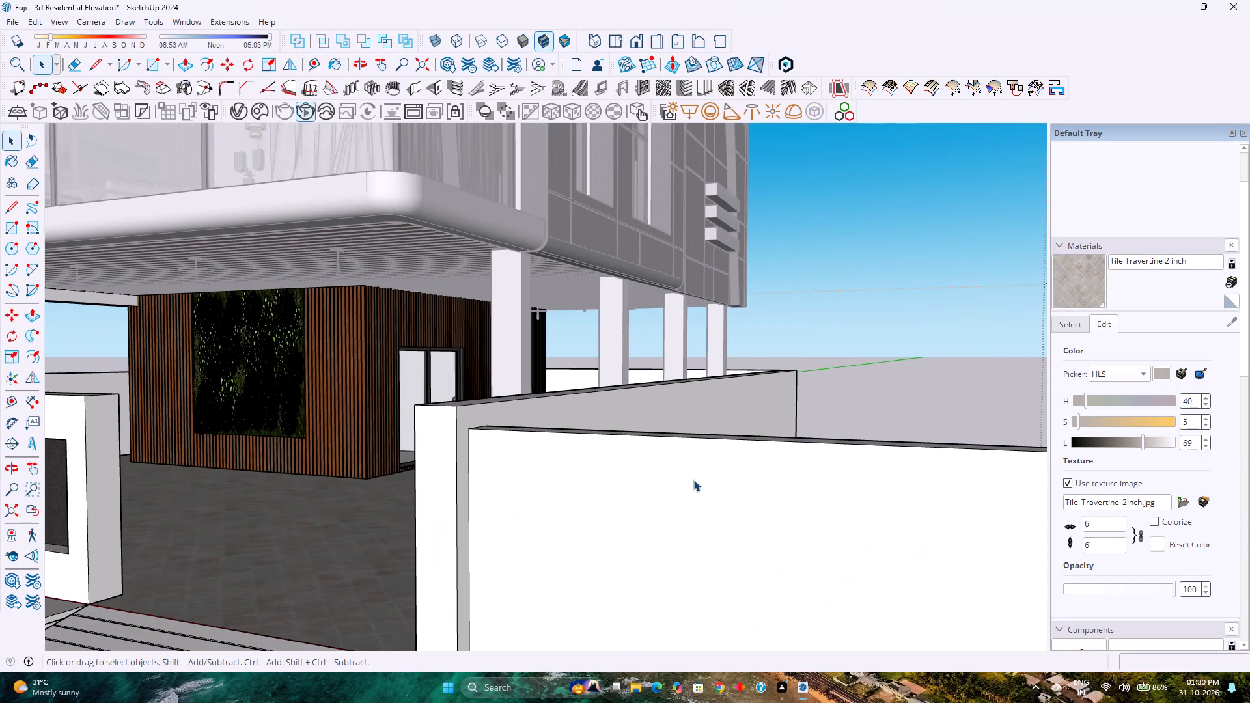
double_click(690, 480)
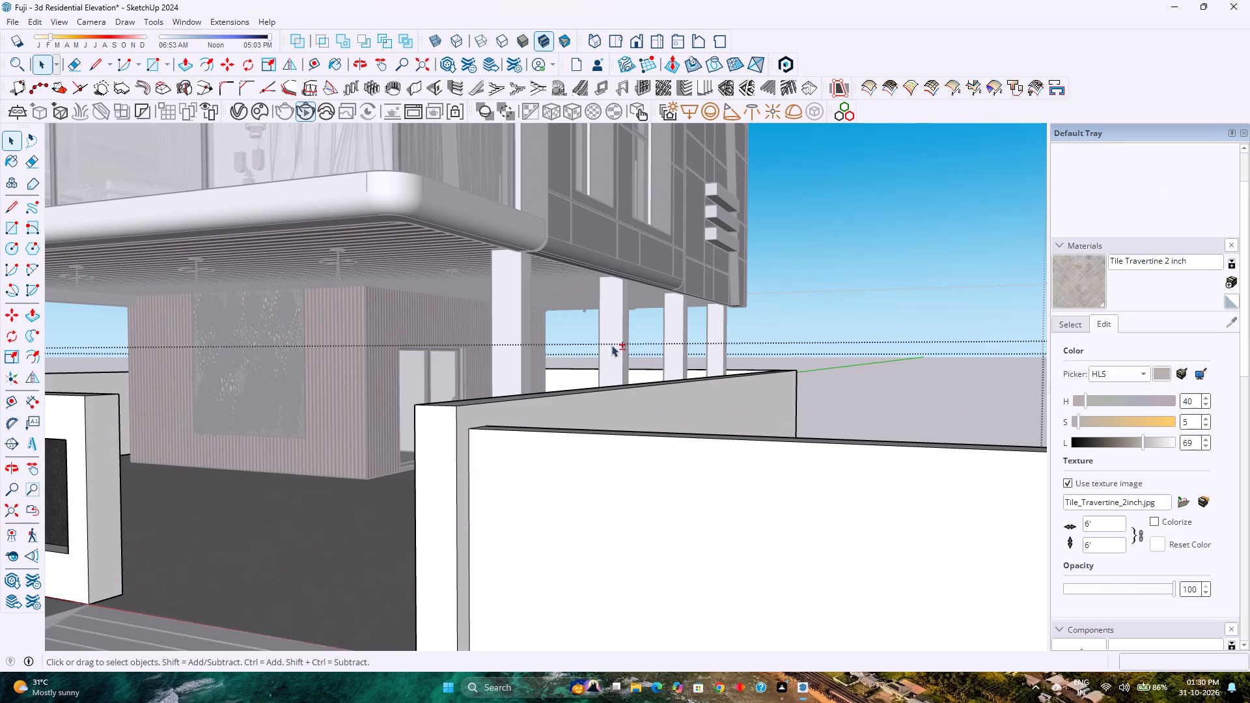
scroll(564, 283, "down", 8)
middle_click_drag(629, 365, 465, 349, "shift")
middle_click(465, 349, "shift")
scroll(413, 335, "down", 1)
scroll(413, 335, "up", 3)
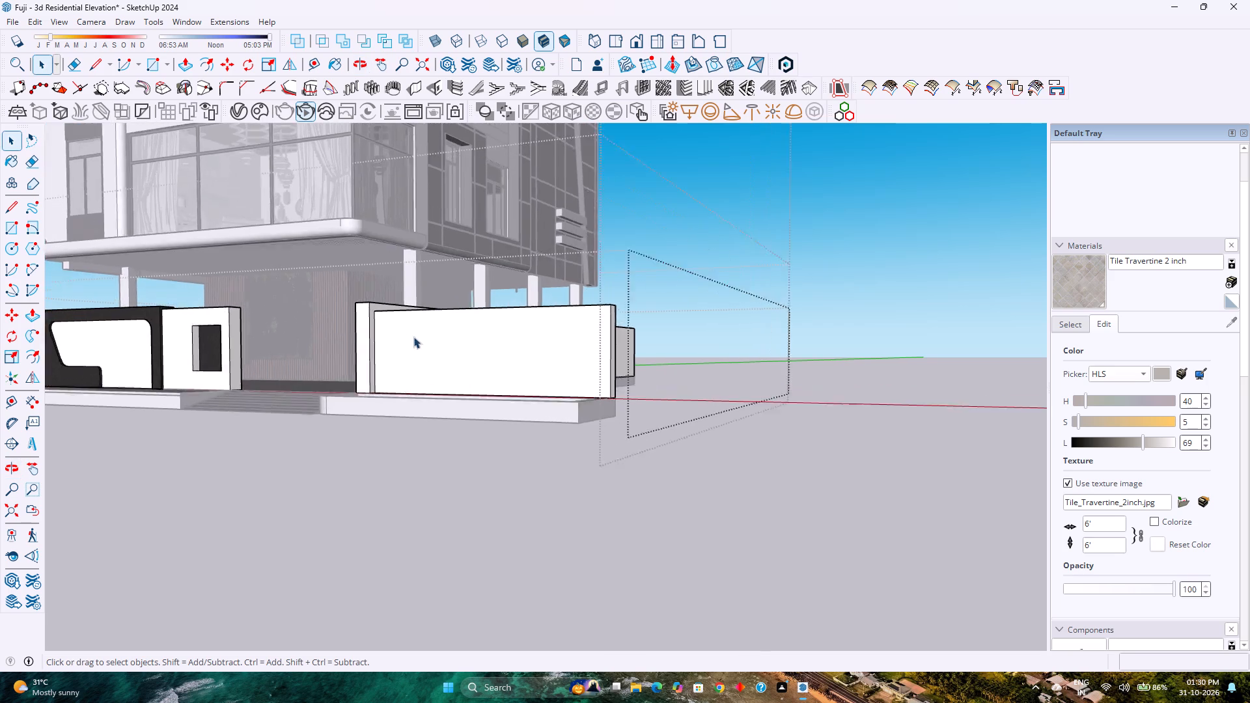
scroll(413, 337, "up", 5)
double_click(430, 372)
scroll(430, 372, "up", 4)
middle_click(433, 370, "shift")
middle_click_drag(433, 370, 370, 372, "shift")
middle_click_drag(370, 372, 364, 373, "shift")
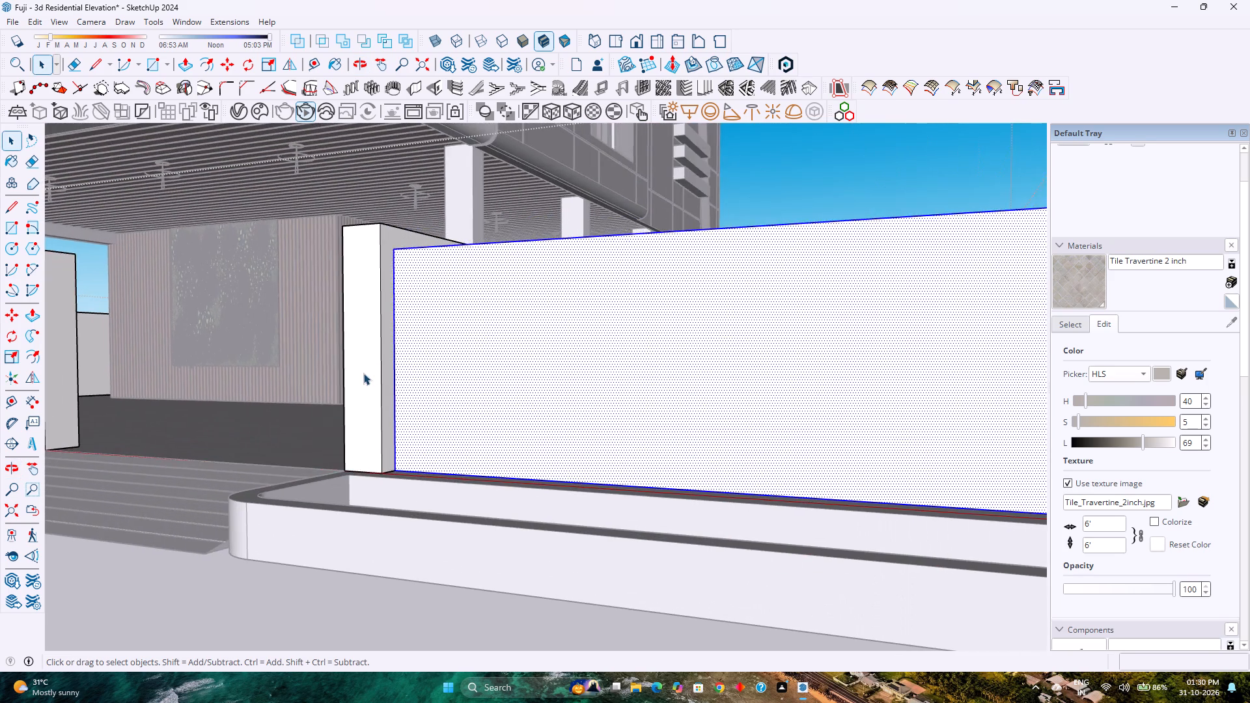
scroll(363, 373, "down", 4)
middle_click_drag(509, 376, 501, 376, "shift")
middle_click_drag(501, 376, 460, 375, "shift")
middle_click_drag(444, 375, 411, 384, "shift")
scroll(411, 382, "down", 2)
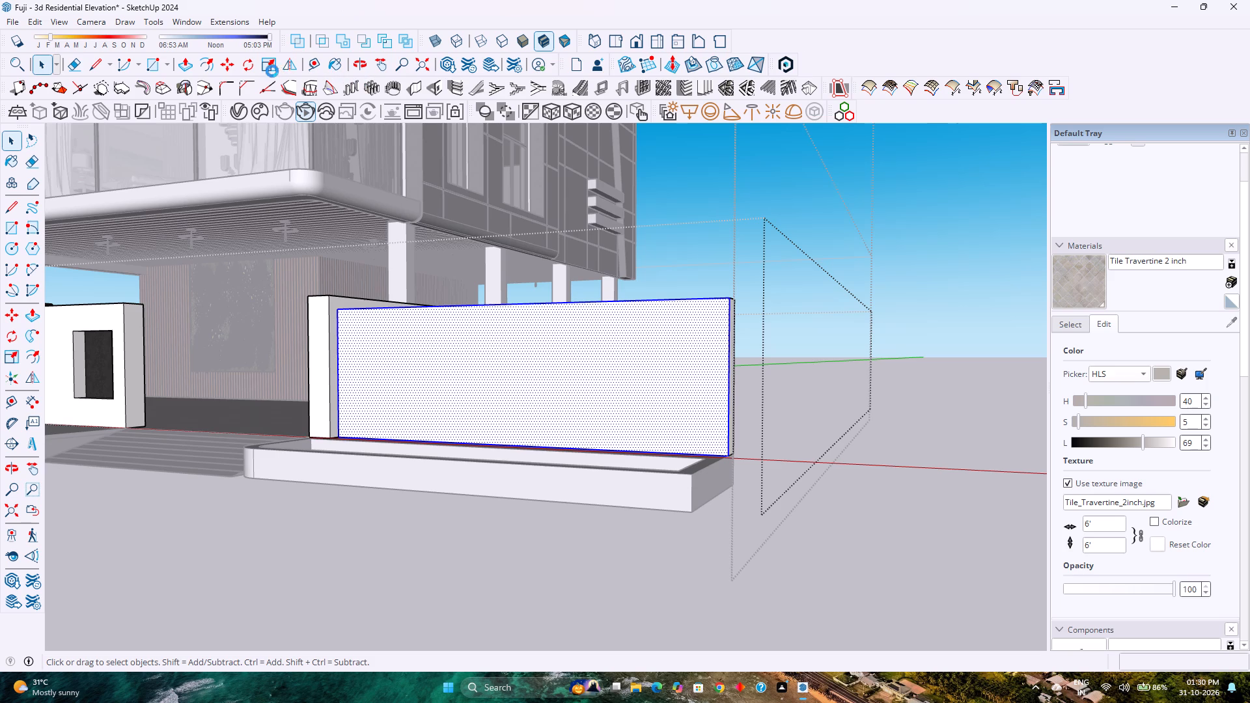
Place Tape Measure guides 1' below the wall face's top edge and 5' in from its entrance-side vertical edge.
left_click(316, 68)
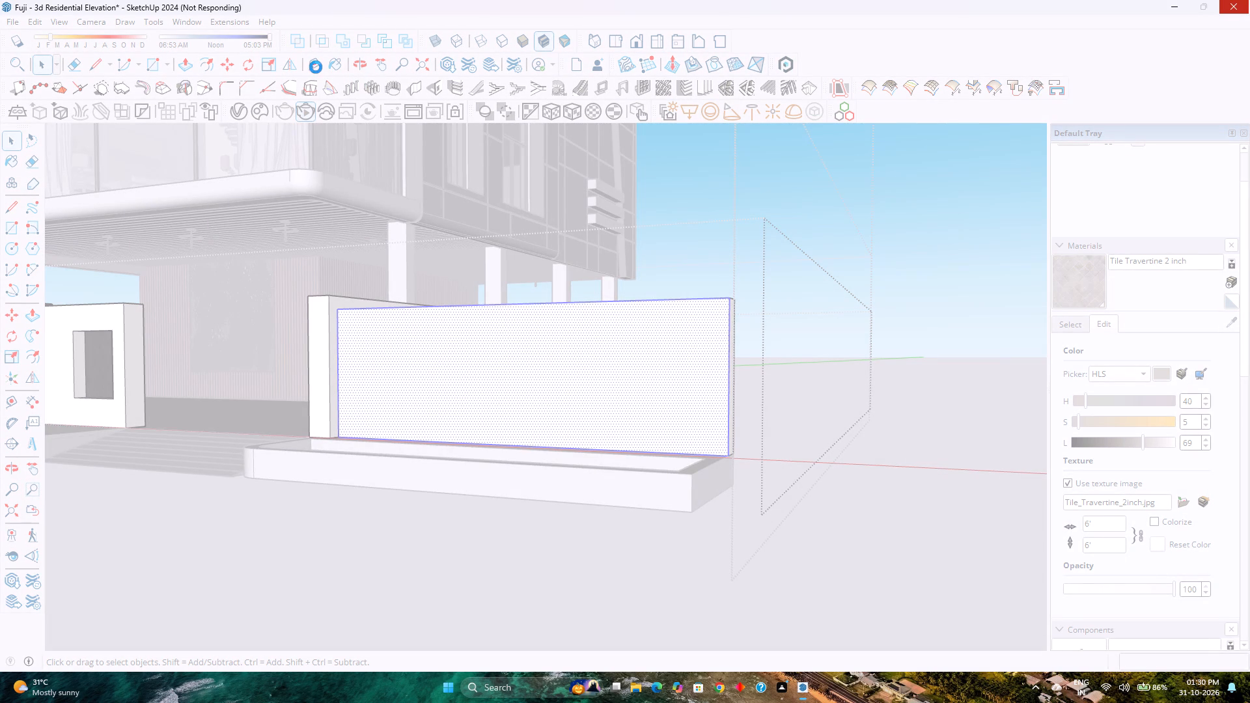
double_click(316, 67)
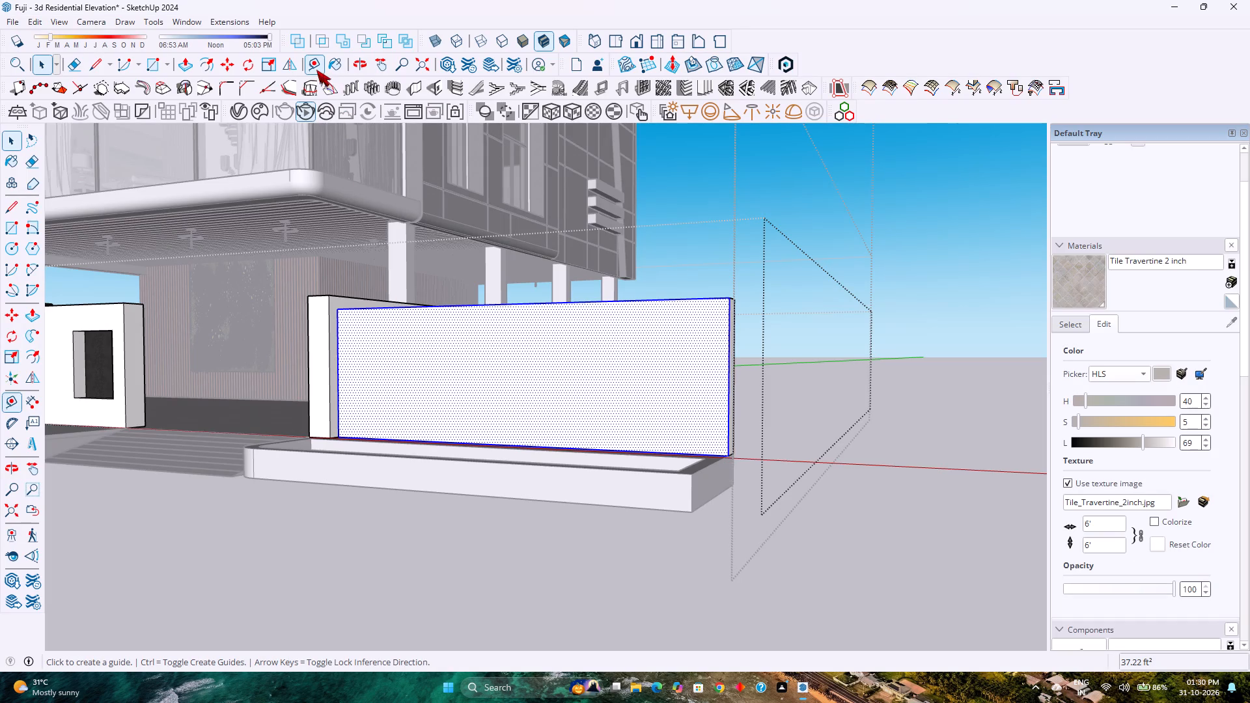
left_click(316, 70)
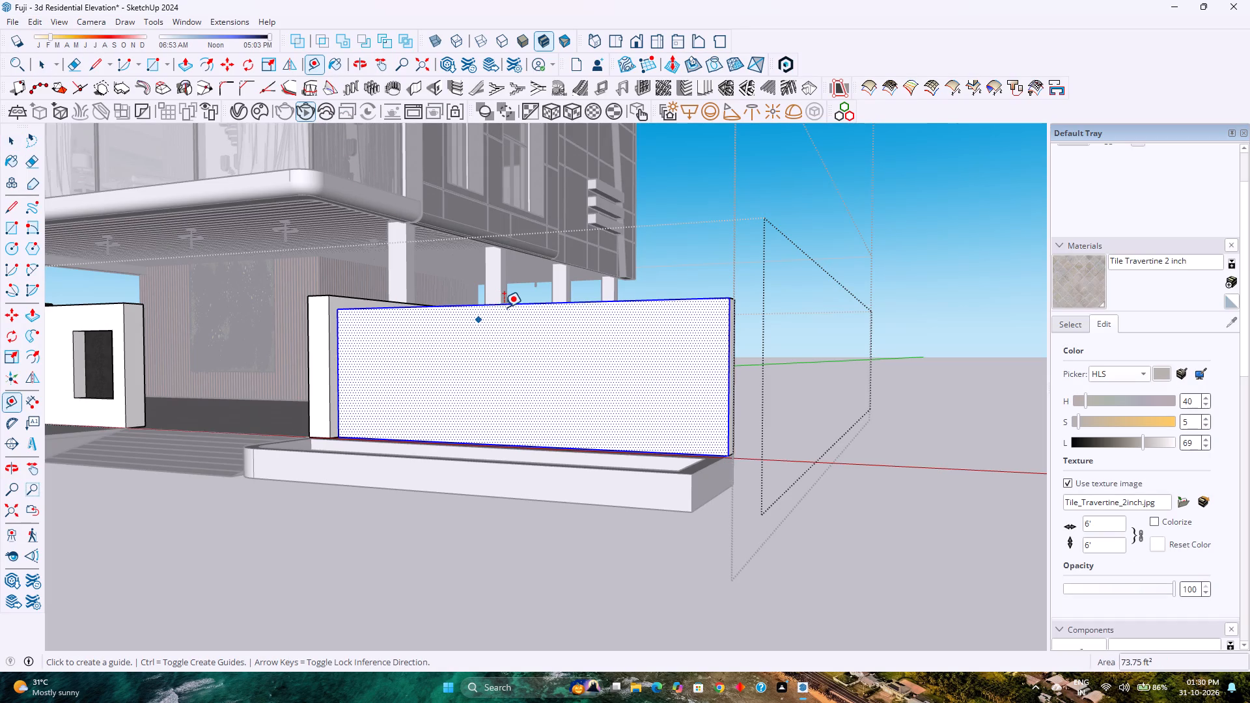
left_click(511, 307)
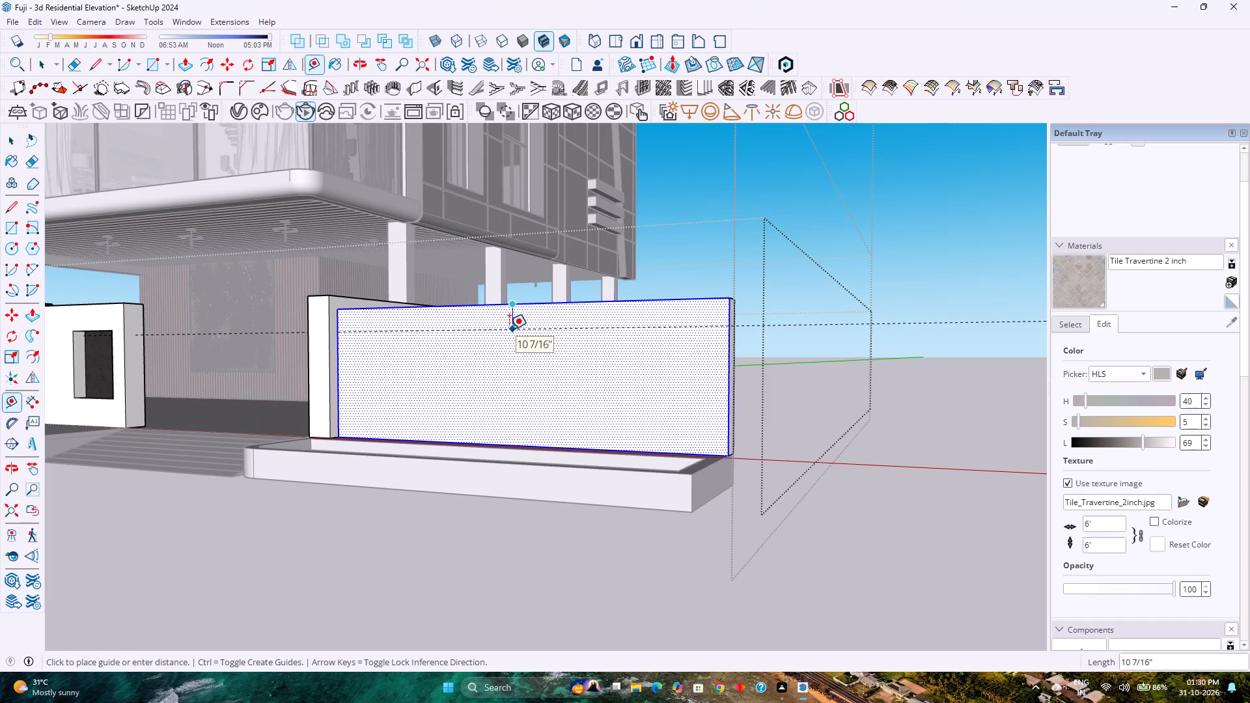
type("1'")
key("Return")
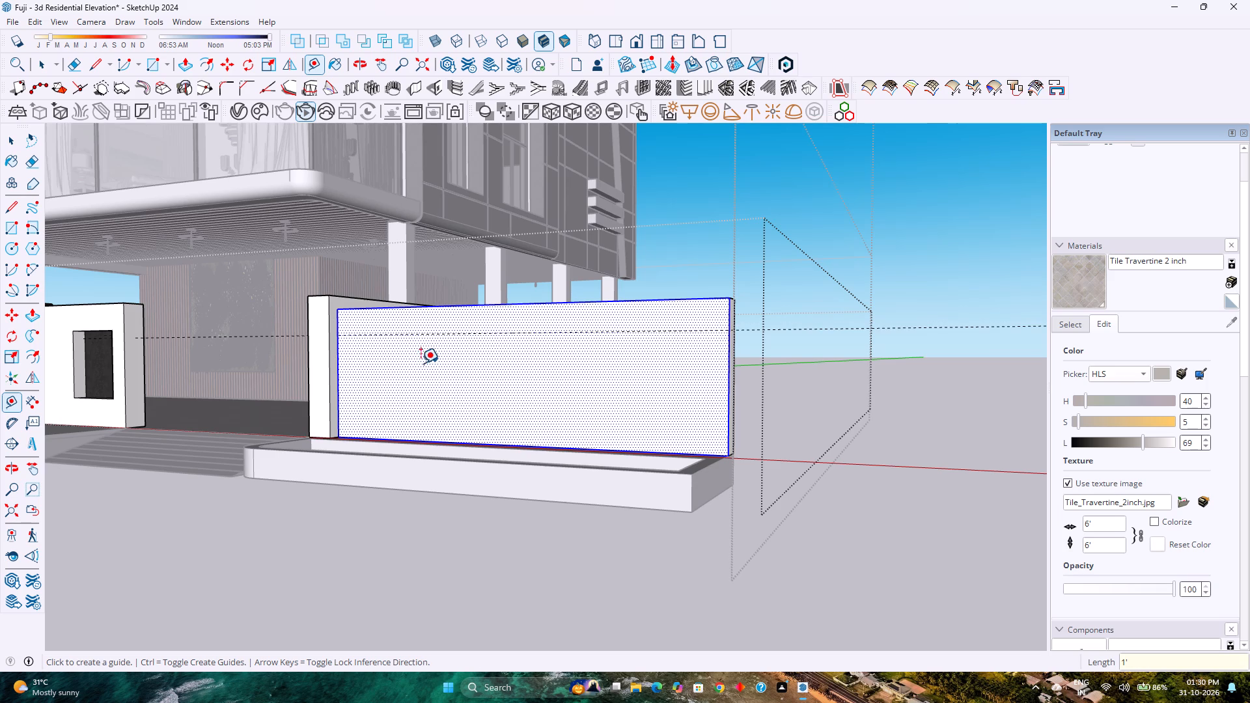
left_click(341, 361)
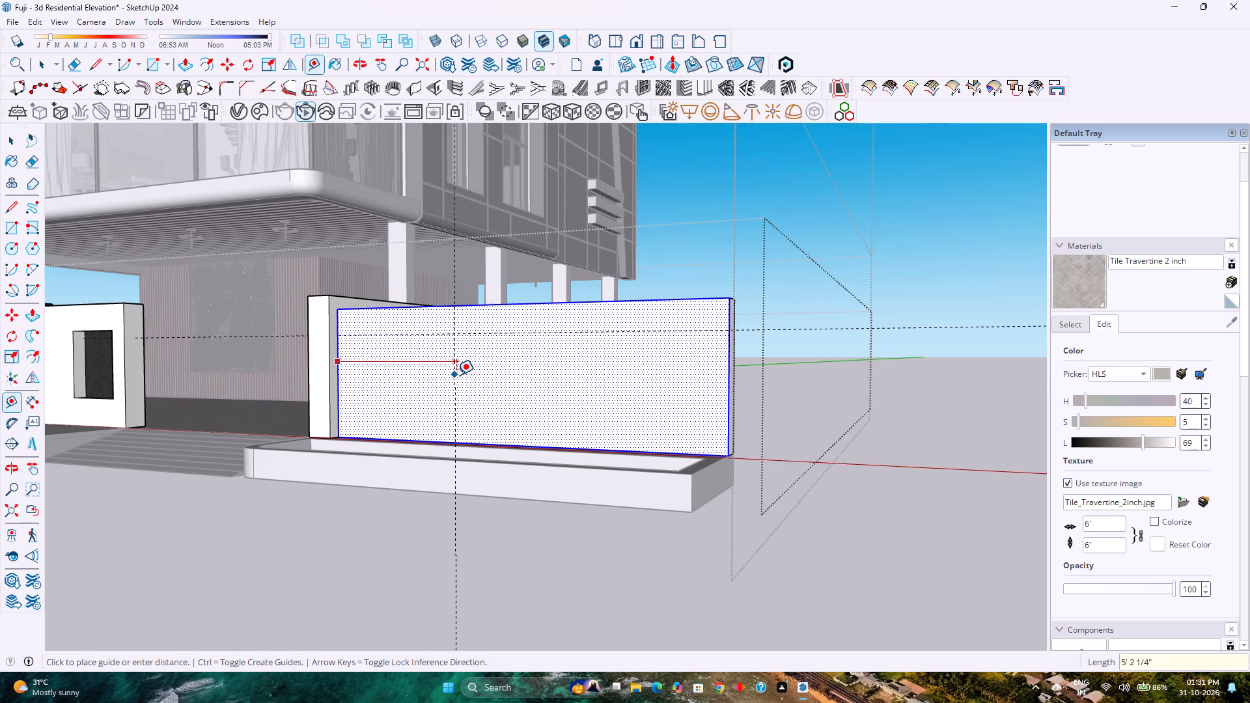
type("5'")
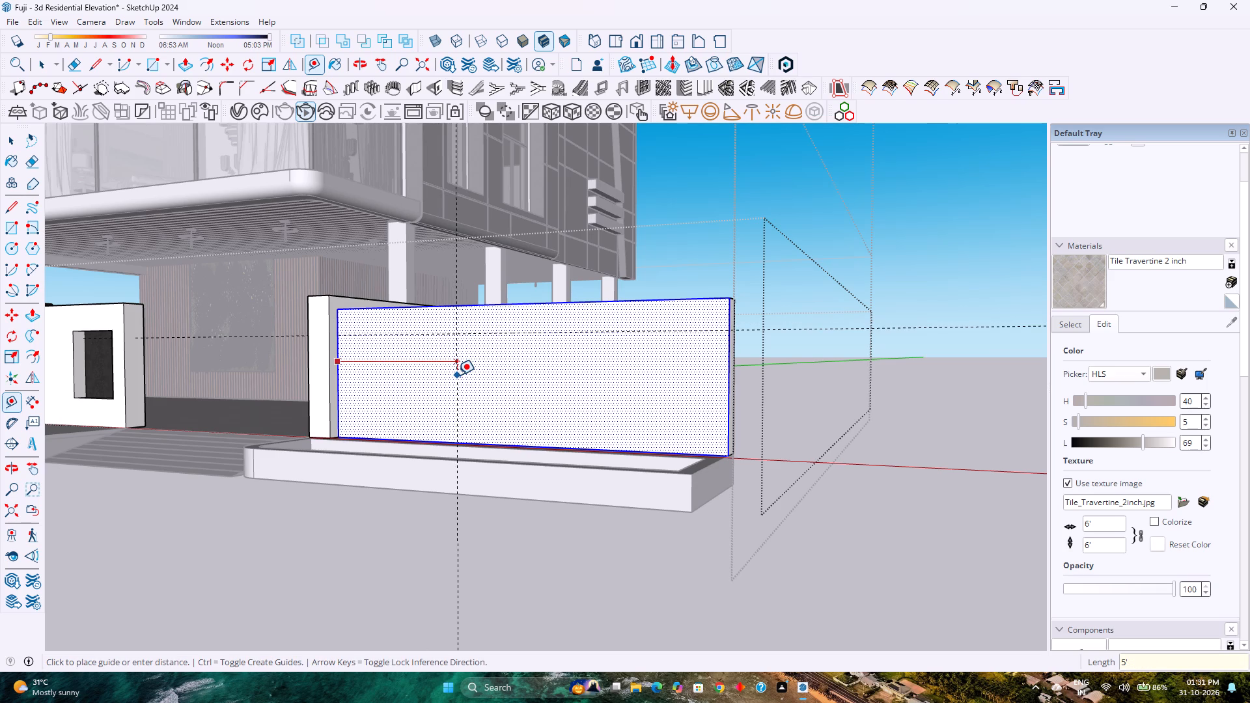
key("Return")
Place a horizontal guide 1' above the wall face's bottom edge.
scroll(465, 408, "up", 3)
middle_click_drag(458, 422, 441, 488)
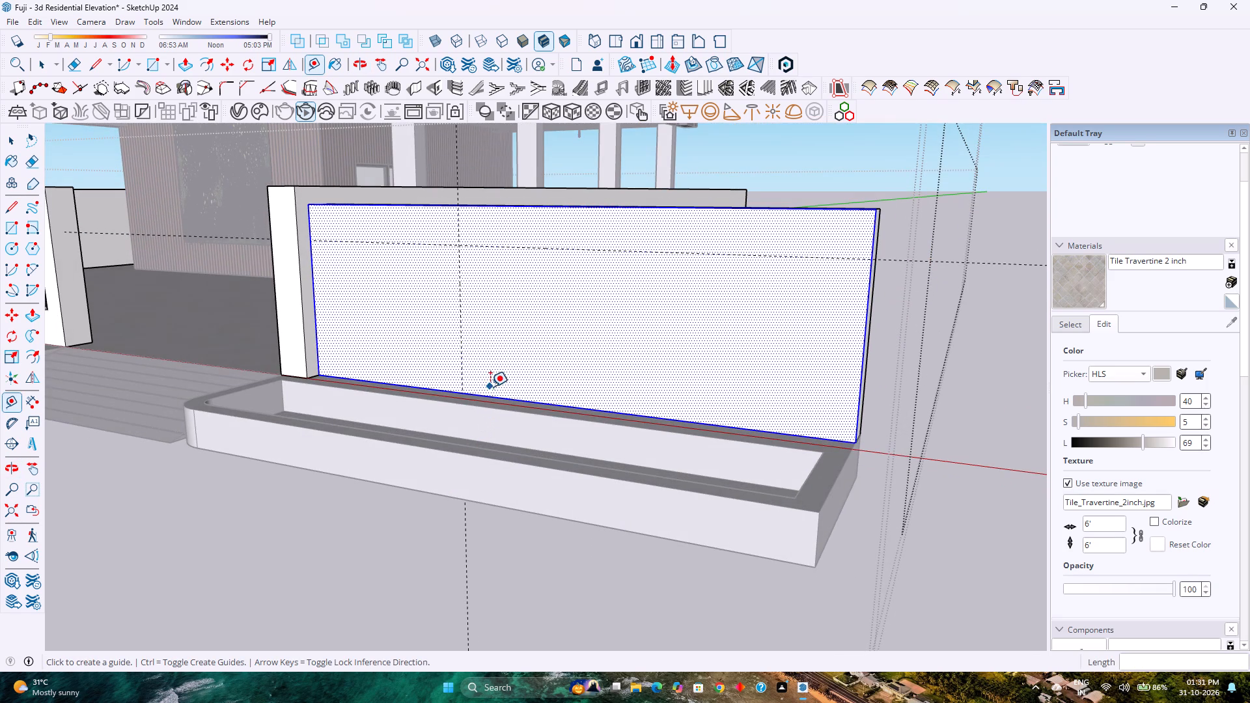
left_click(490, 394)
key("1")
key("Return")
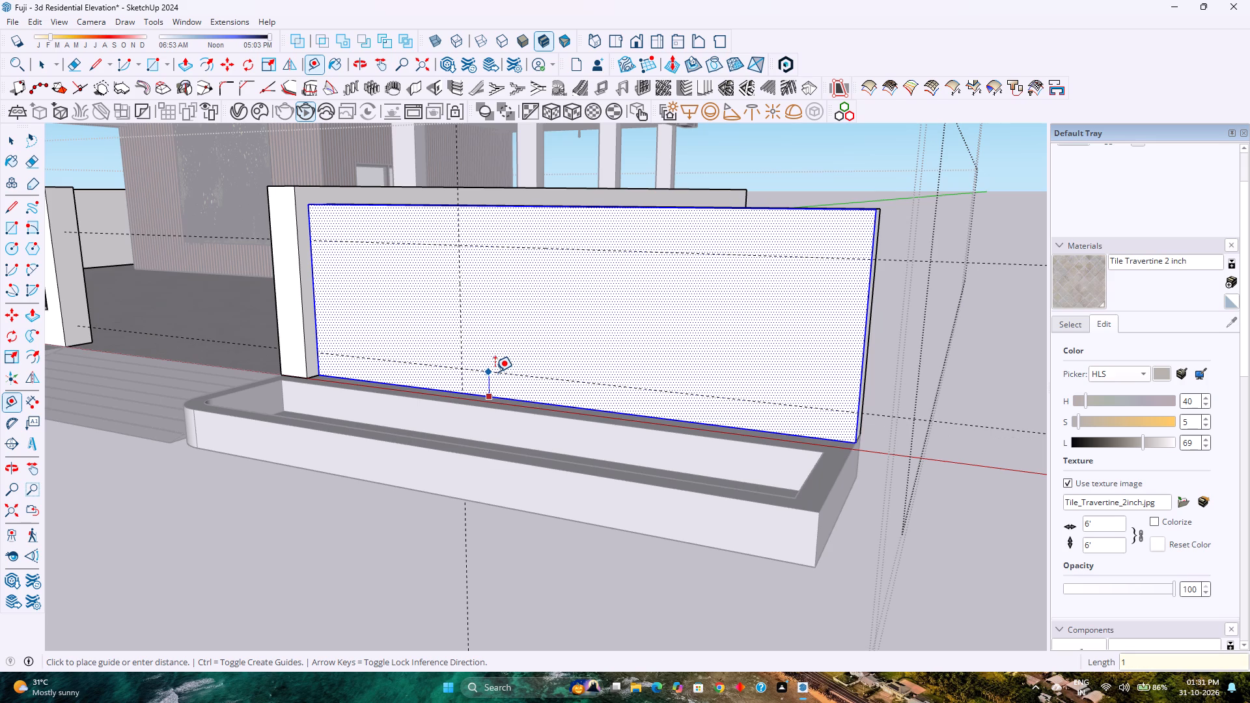
type("1'")
key("Return")
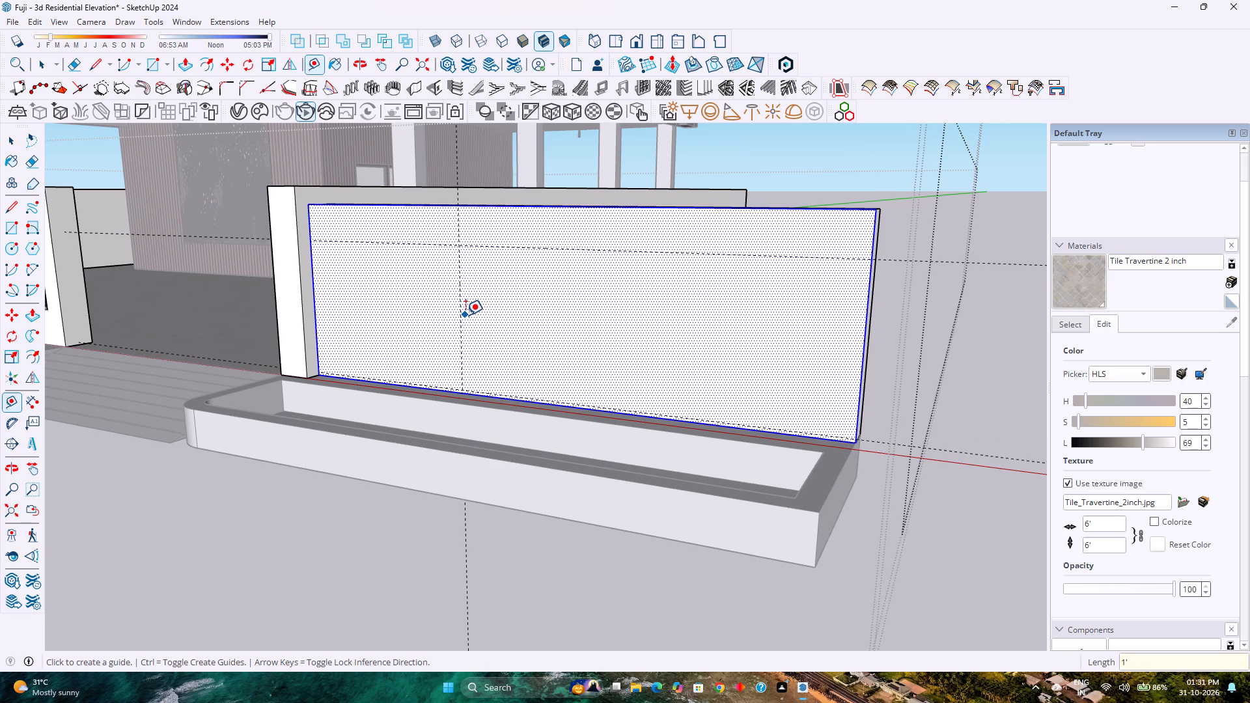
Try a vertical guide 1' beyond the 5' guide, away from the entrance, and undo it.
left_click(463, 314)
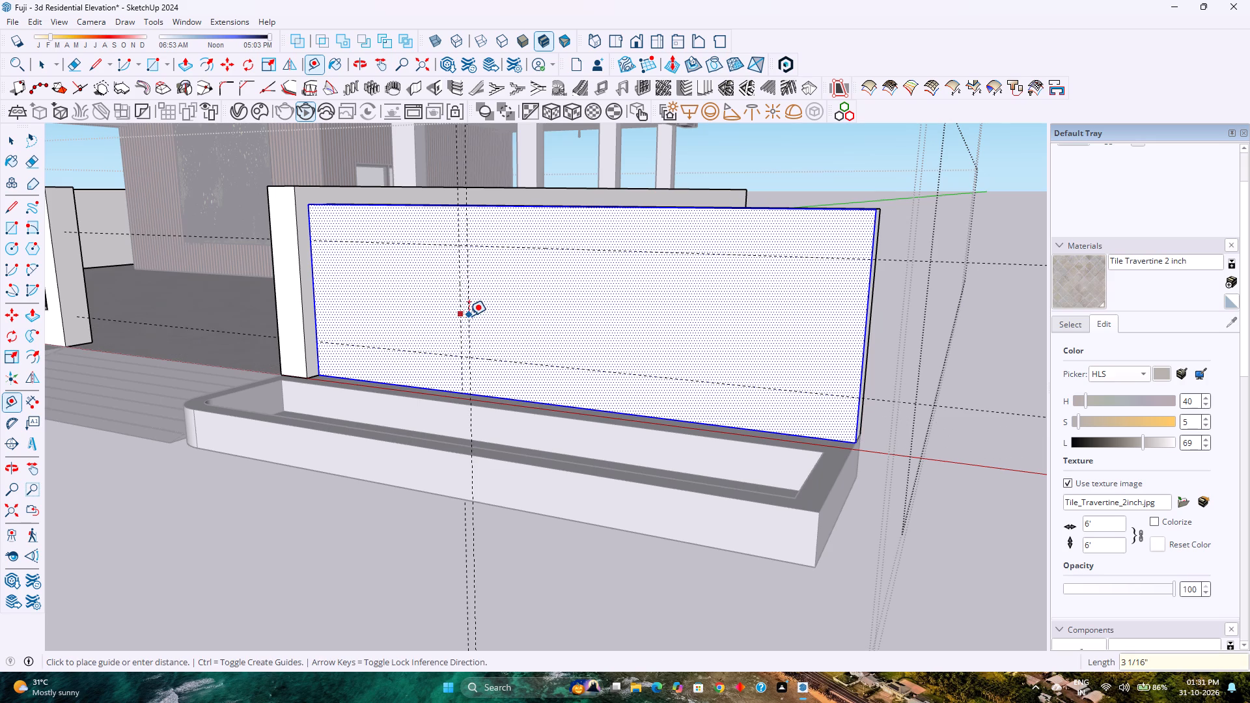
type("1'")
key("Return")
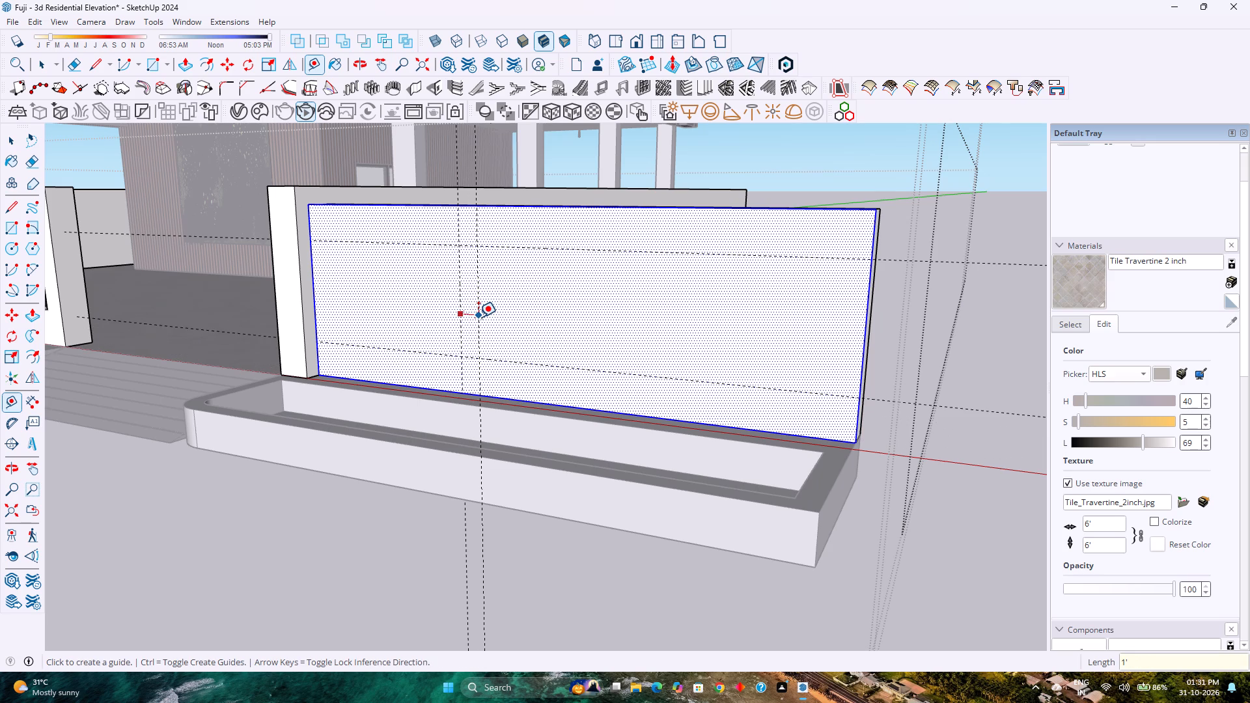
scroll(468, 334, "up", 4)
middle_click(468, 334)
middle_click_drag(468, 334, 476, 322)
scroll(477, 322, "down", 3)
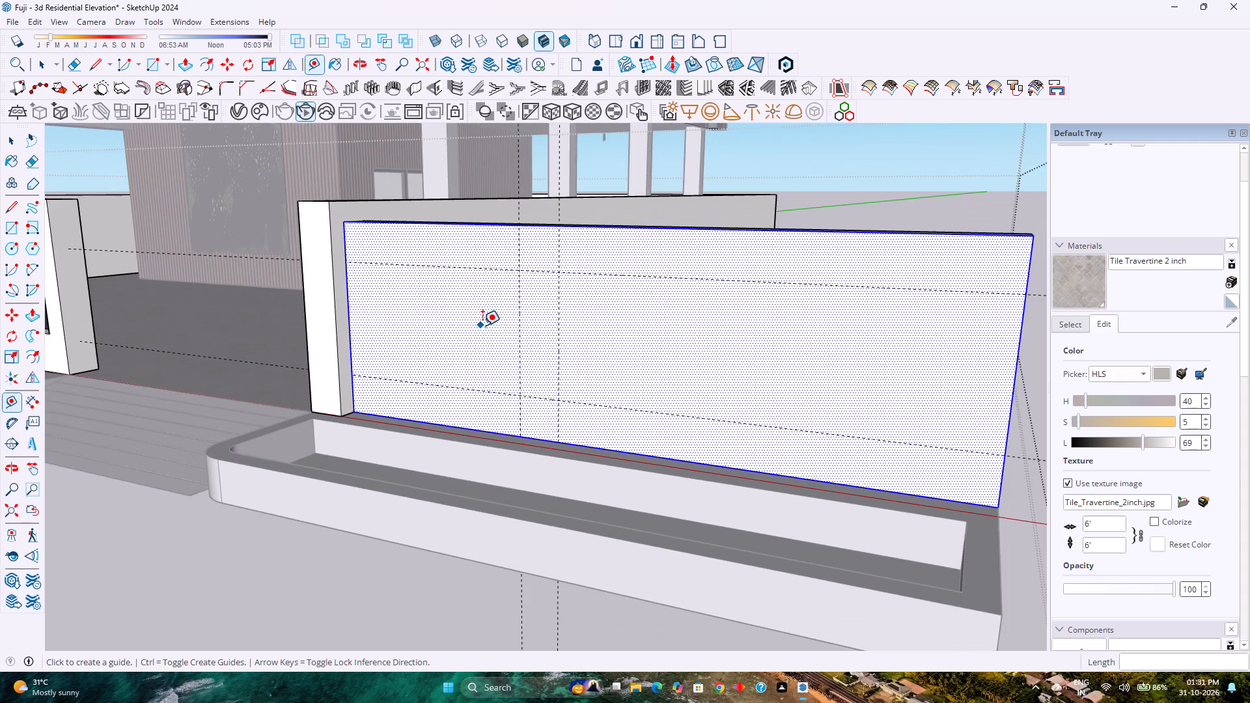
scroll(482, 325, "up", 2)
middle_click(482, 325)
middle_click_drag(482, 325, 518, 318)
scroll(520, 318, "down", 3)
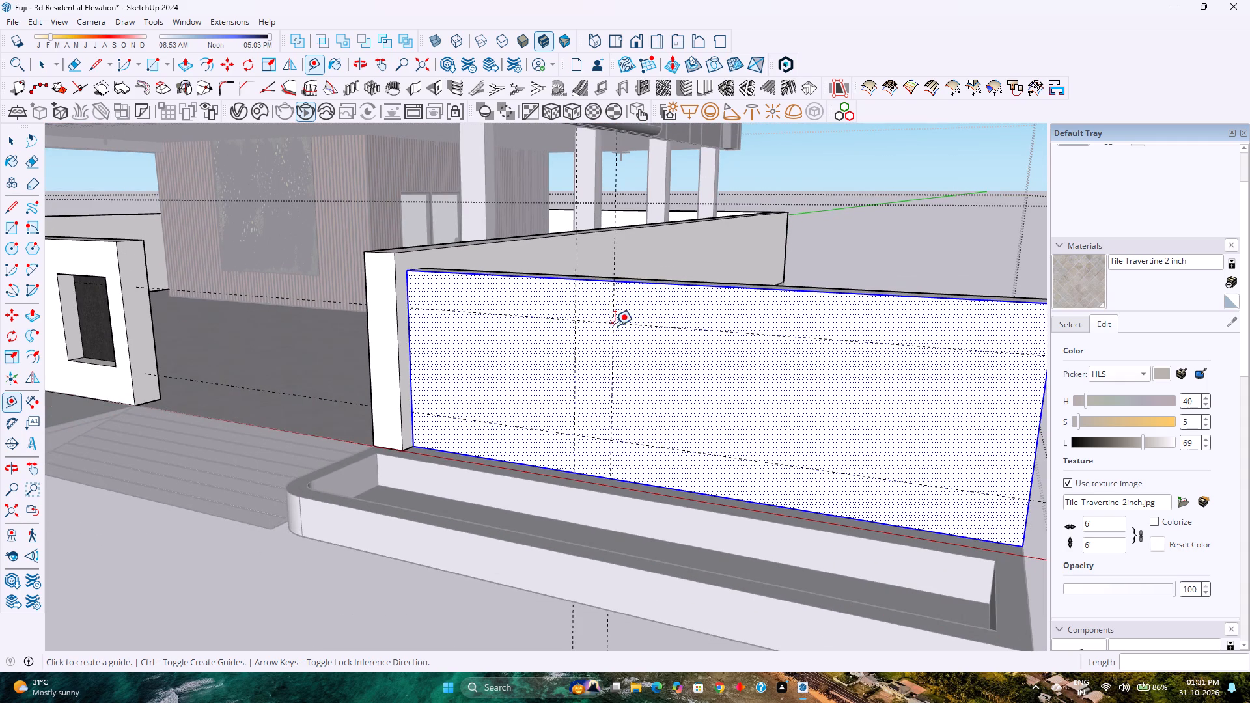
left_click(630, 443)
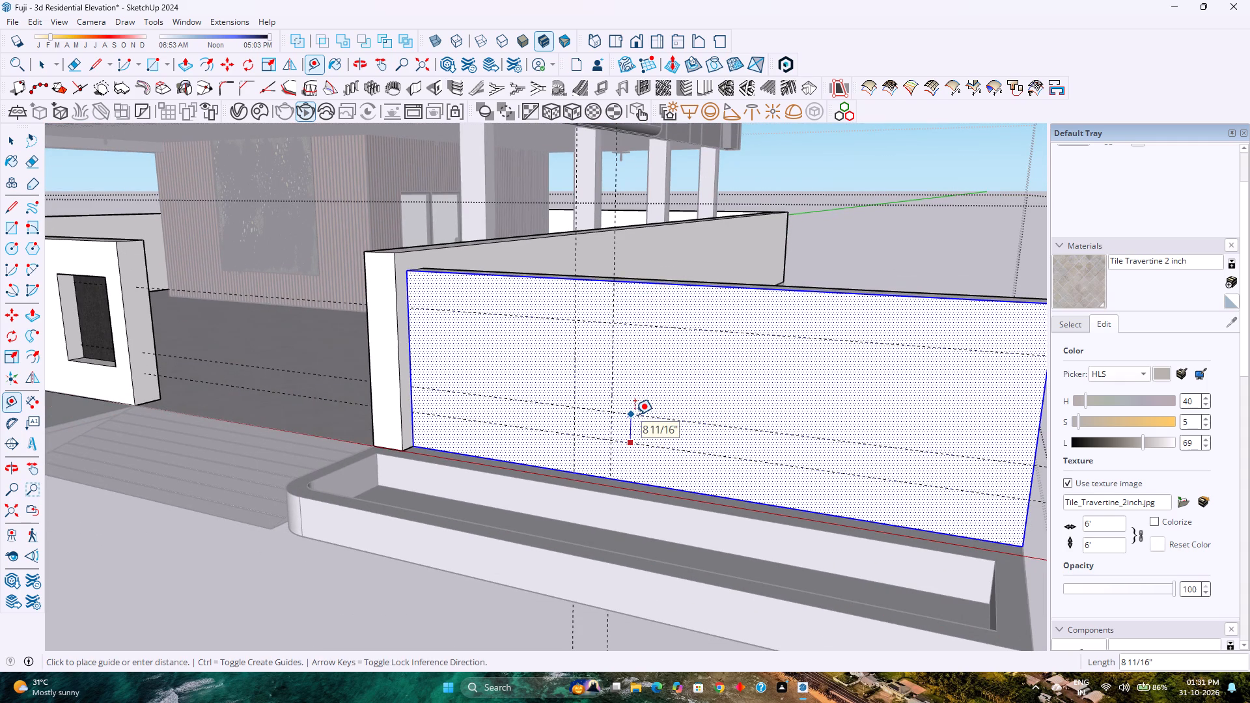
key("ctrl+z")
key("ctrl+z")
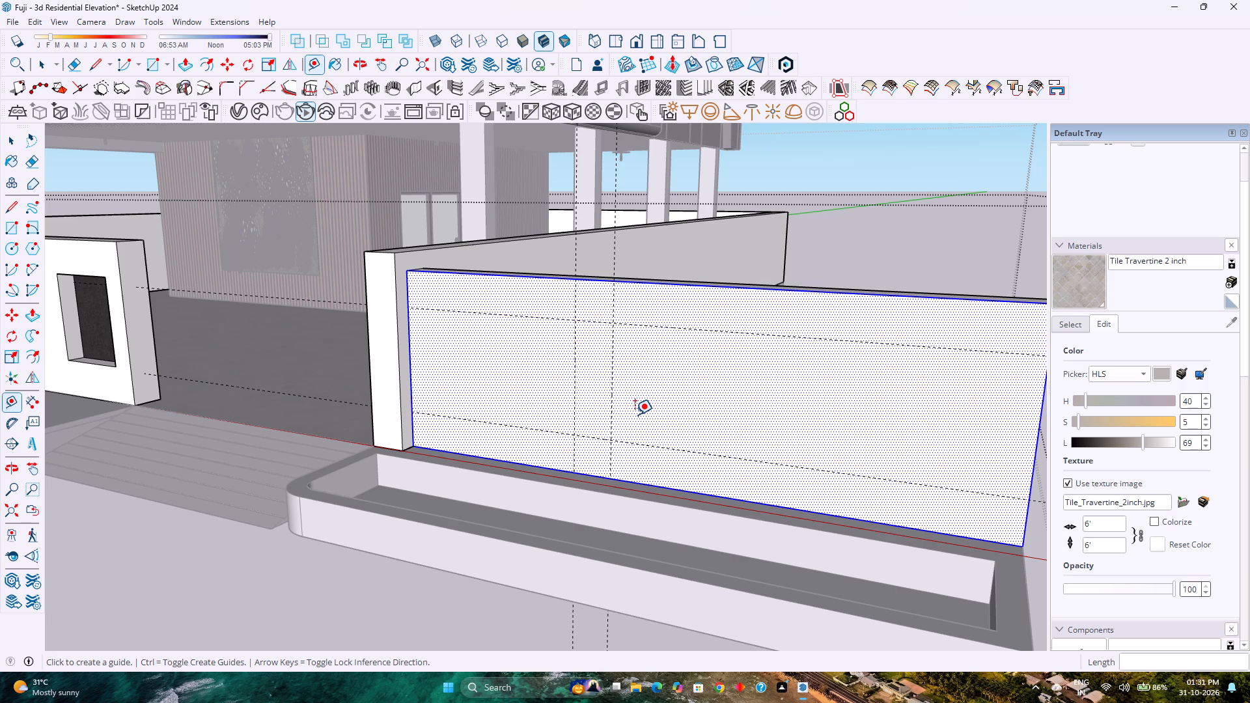
Place a vertical guide 9" beyond the 5' guide, away from the entrance.
left_click(575, 382)
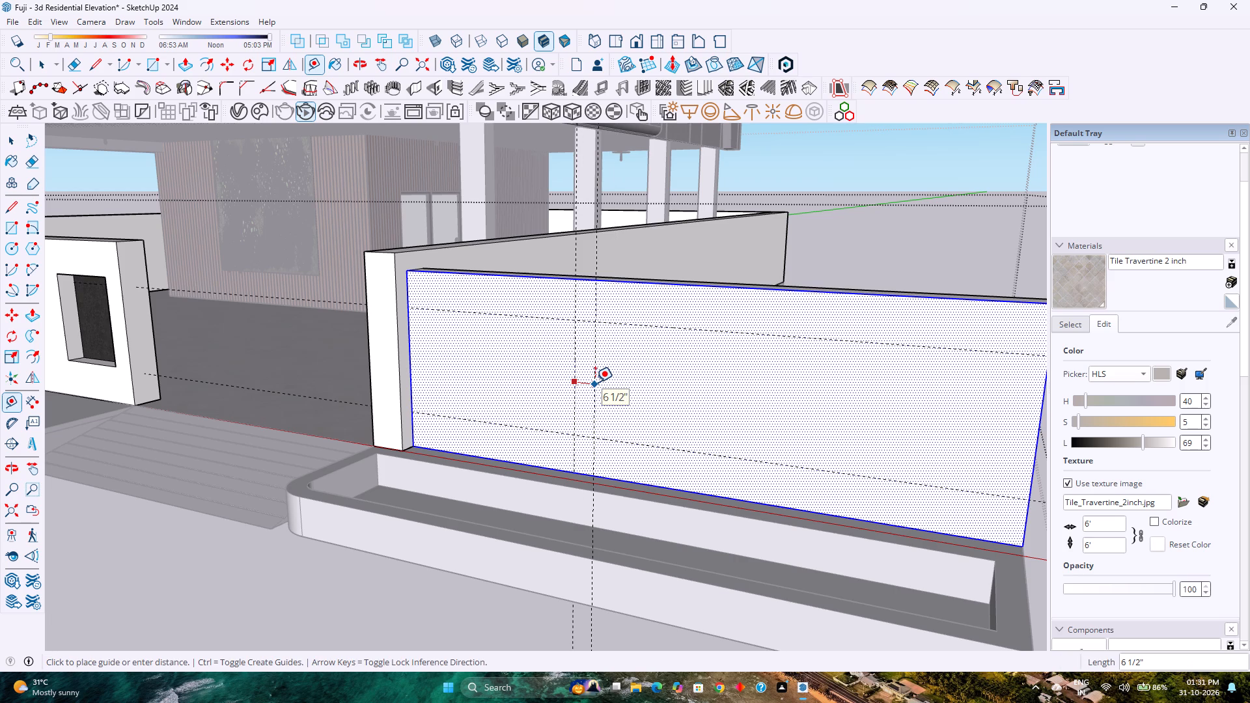
key("6")
key("Return")
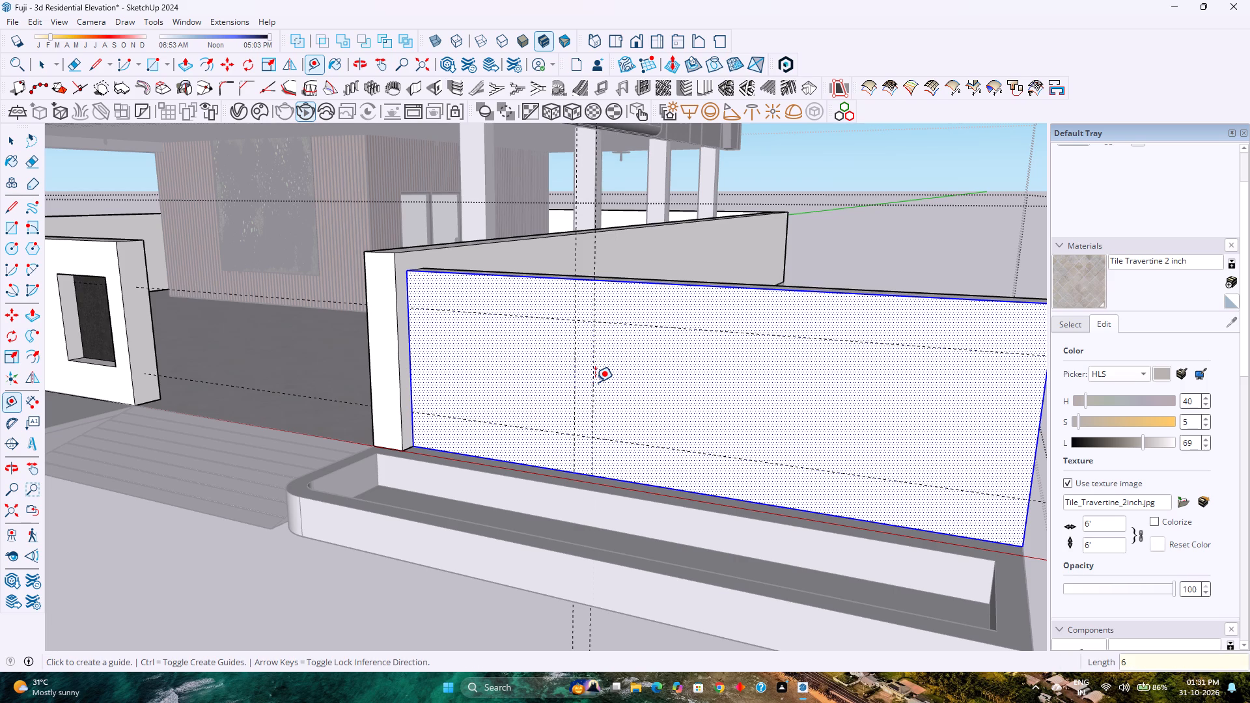
key("9")
key("Return")
Place horizontal guides 9" above the lower guide and 9" below the upper guide on the wall face.
left_click(628, 441)
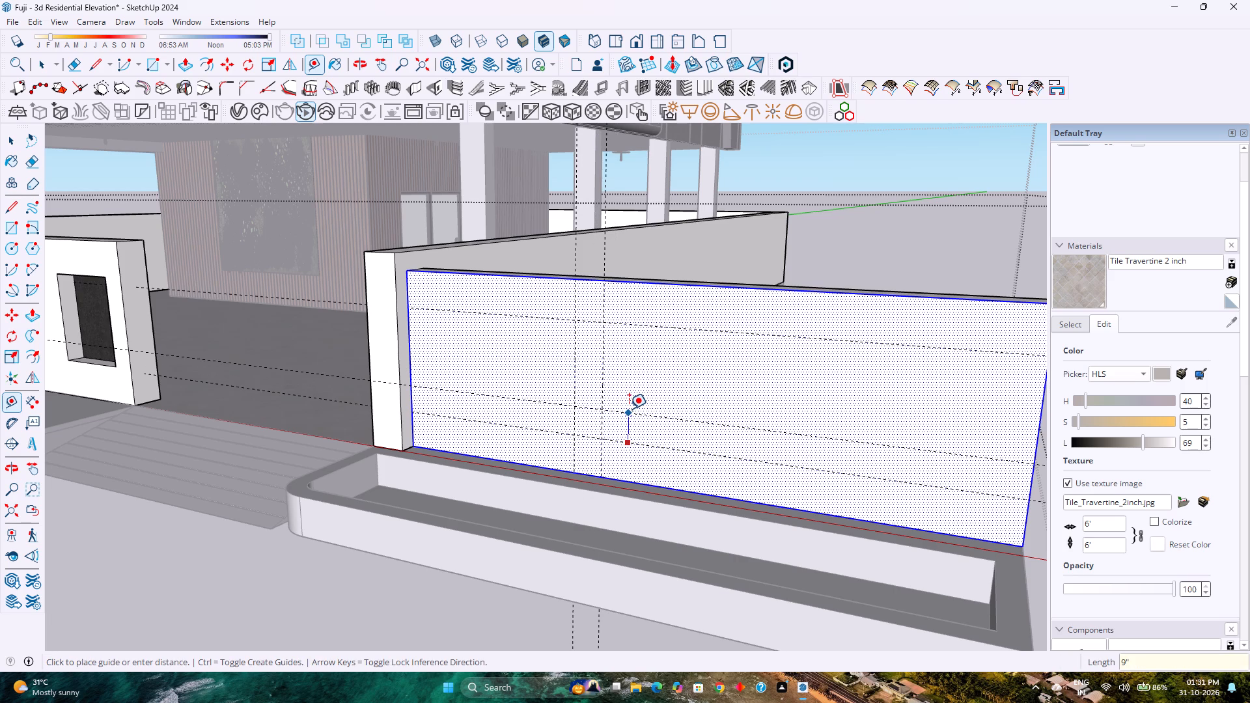
key("9")
key("Return")
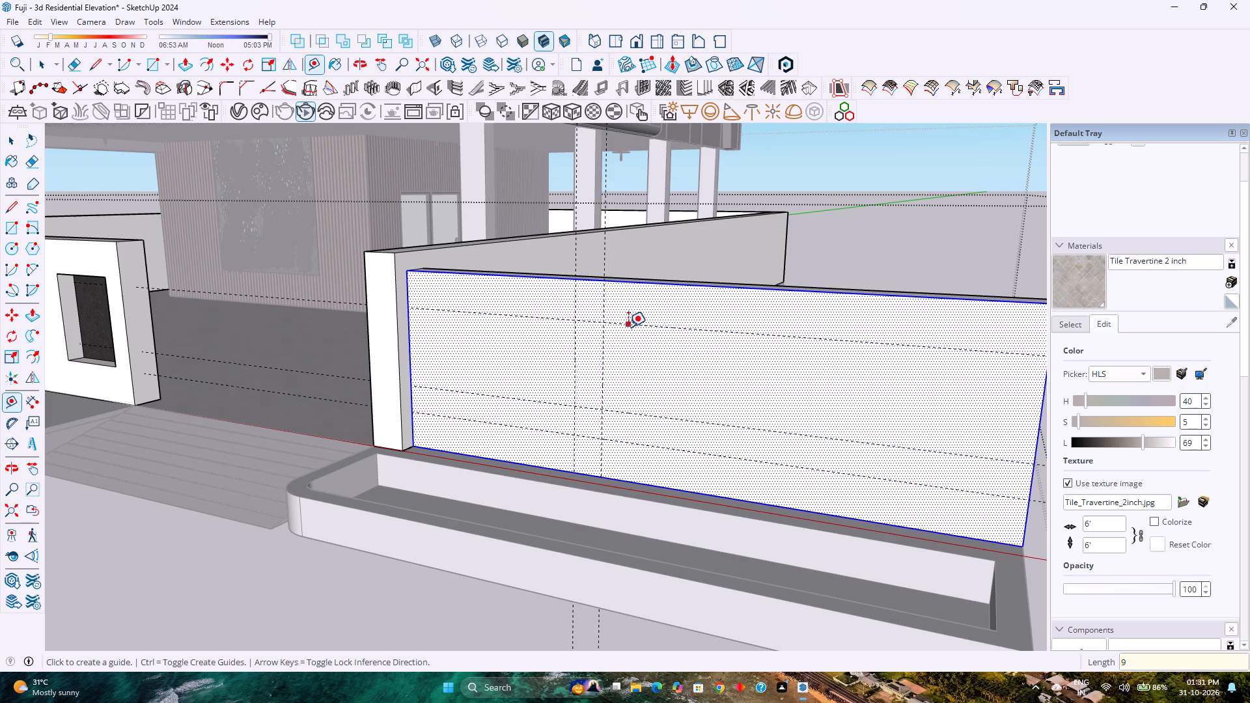
left_click(628, 328)
key("9")
key("Return")
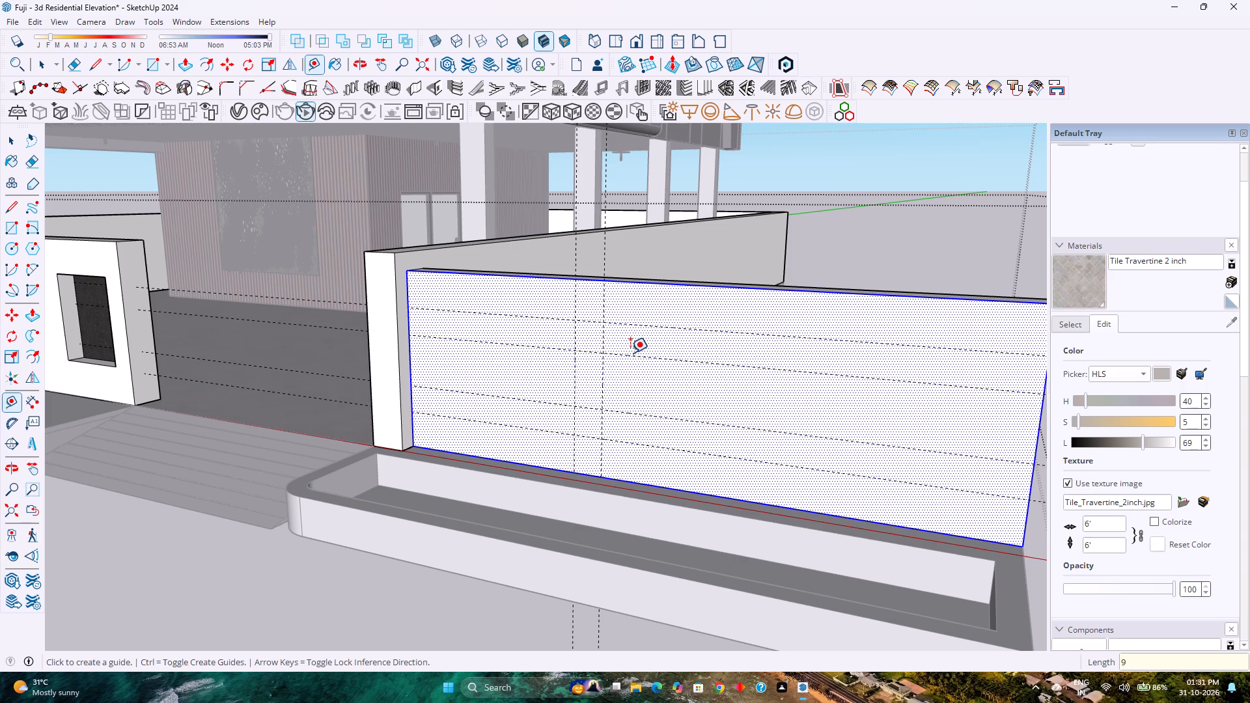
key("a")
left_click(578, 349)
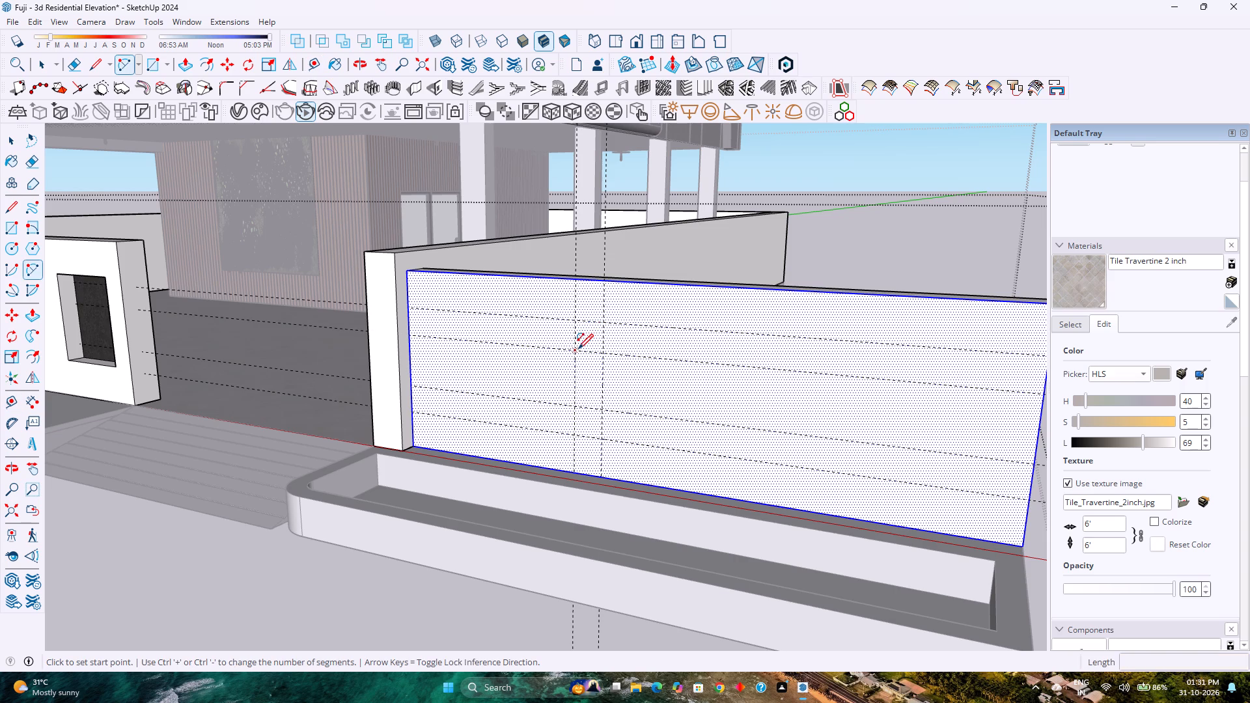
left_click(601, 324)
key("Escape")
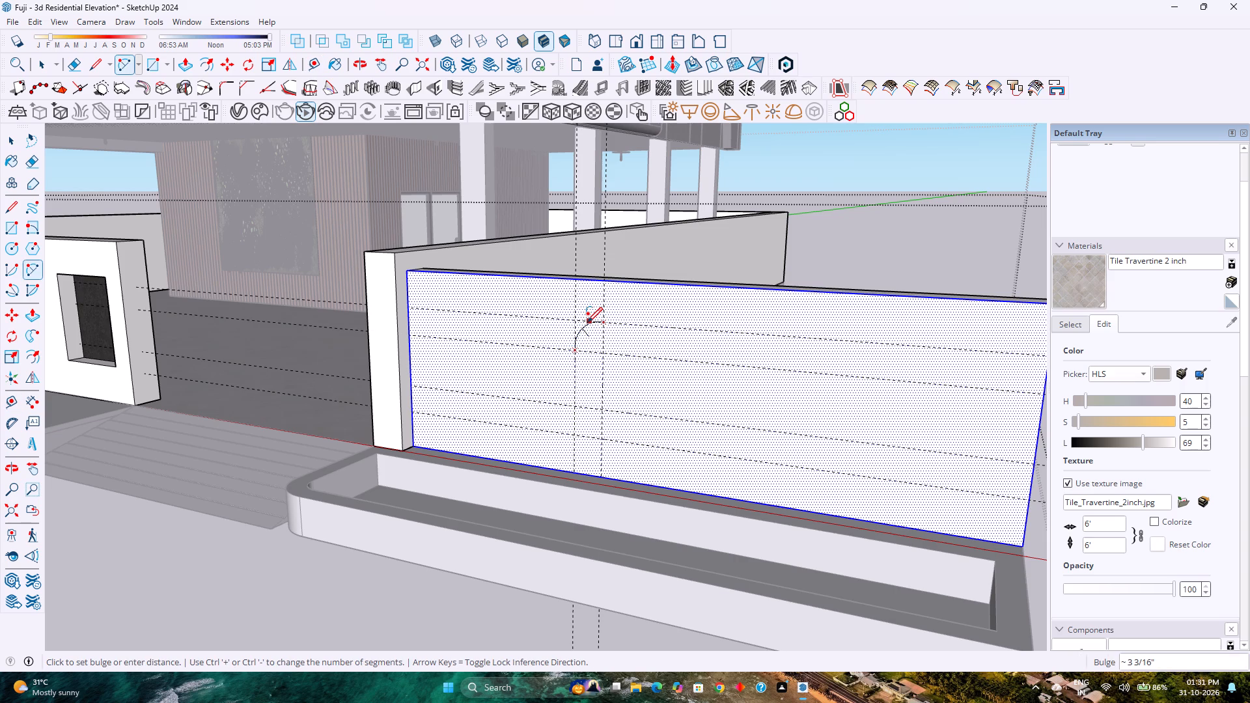
Draw a 6' line along the upper guide from the 9" vertical guide, and continue it 1' up to the wall's top edge.
key("l")
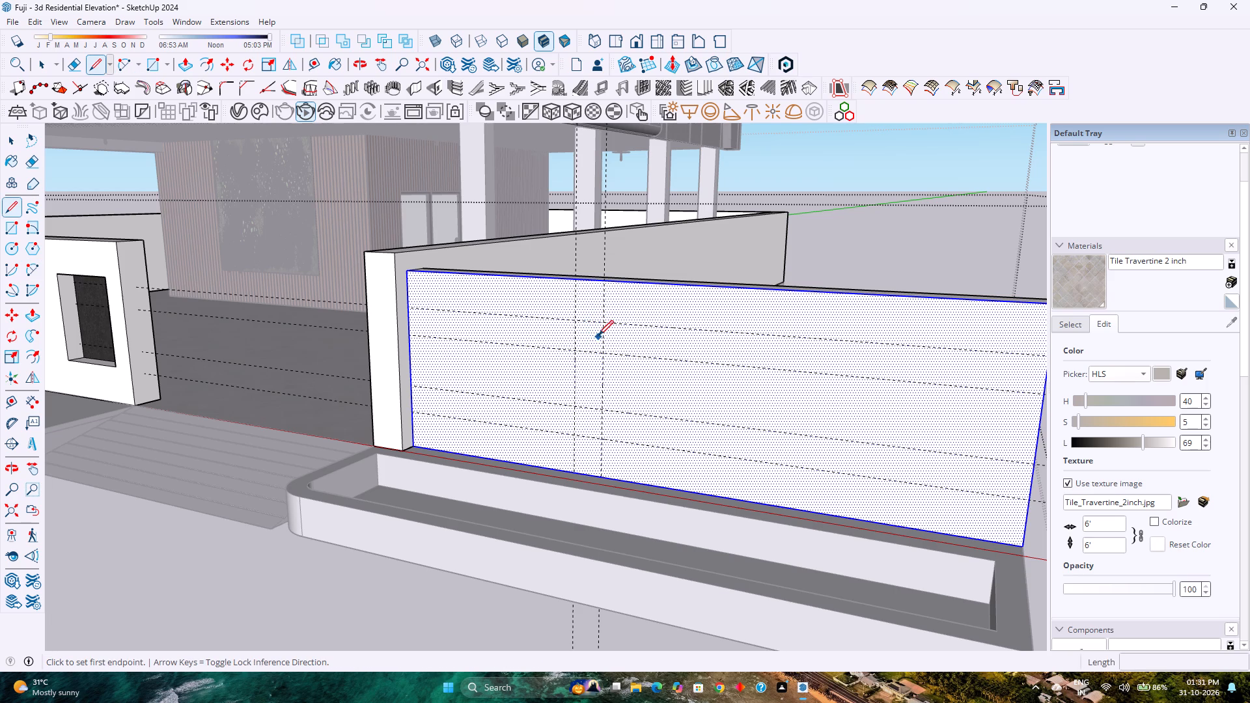
left_click(603, 325)
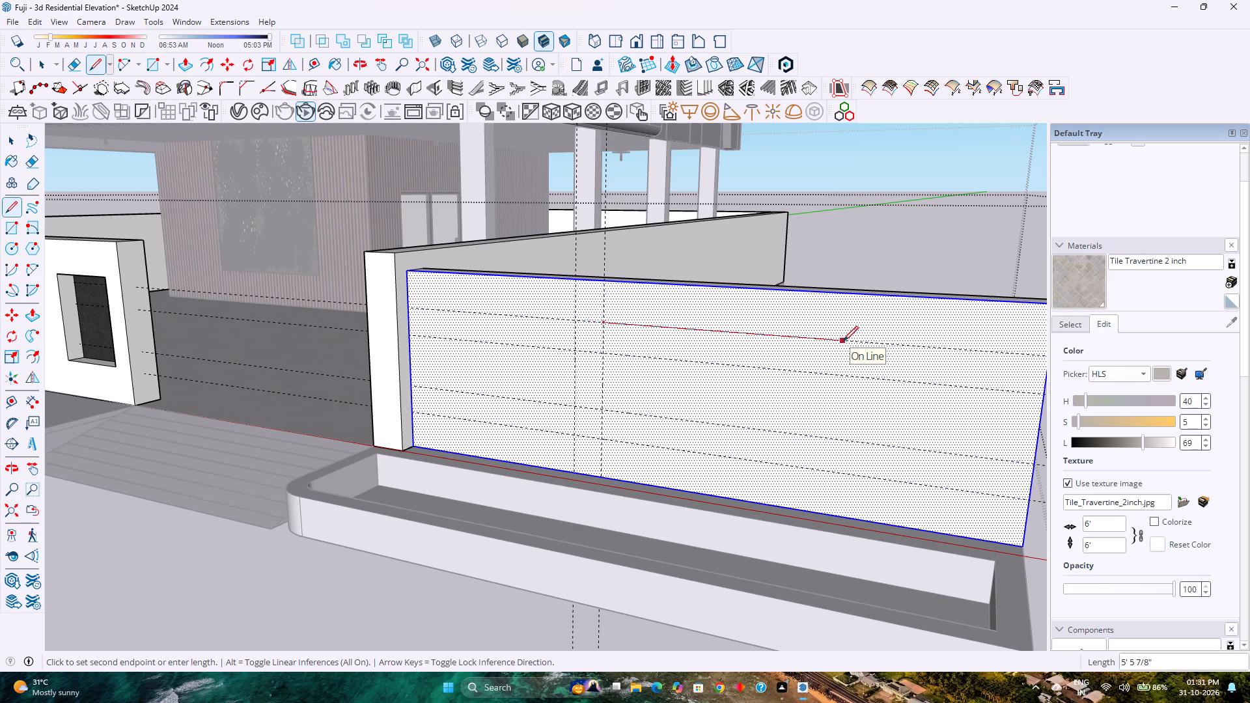
key("6")
key("apostrophe")
key("Return")
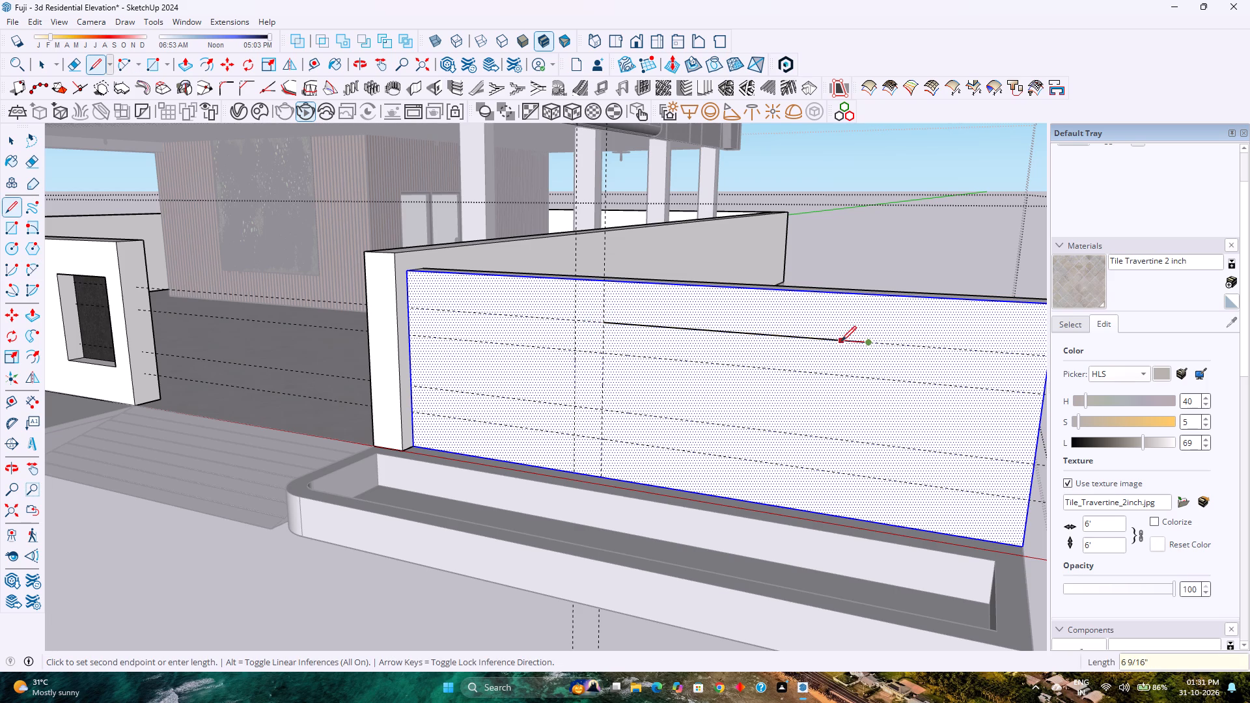
left_click(872, 299)
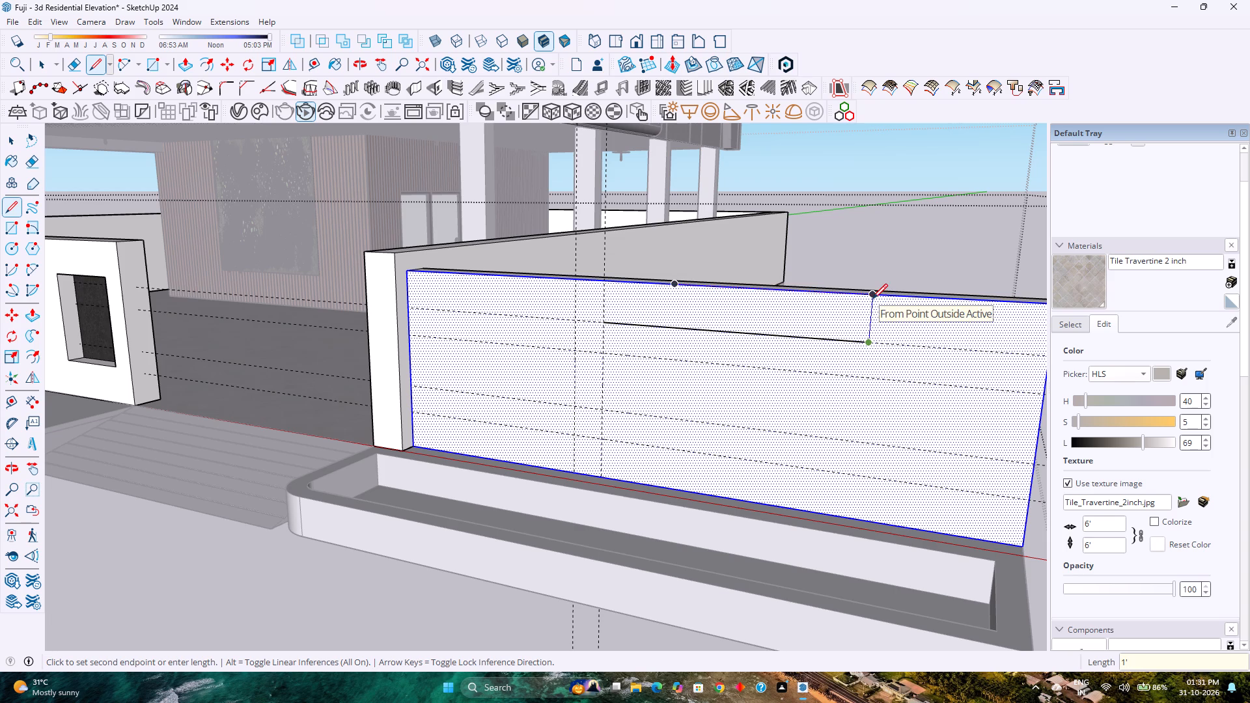
key("Escape")
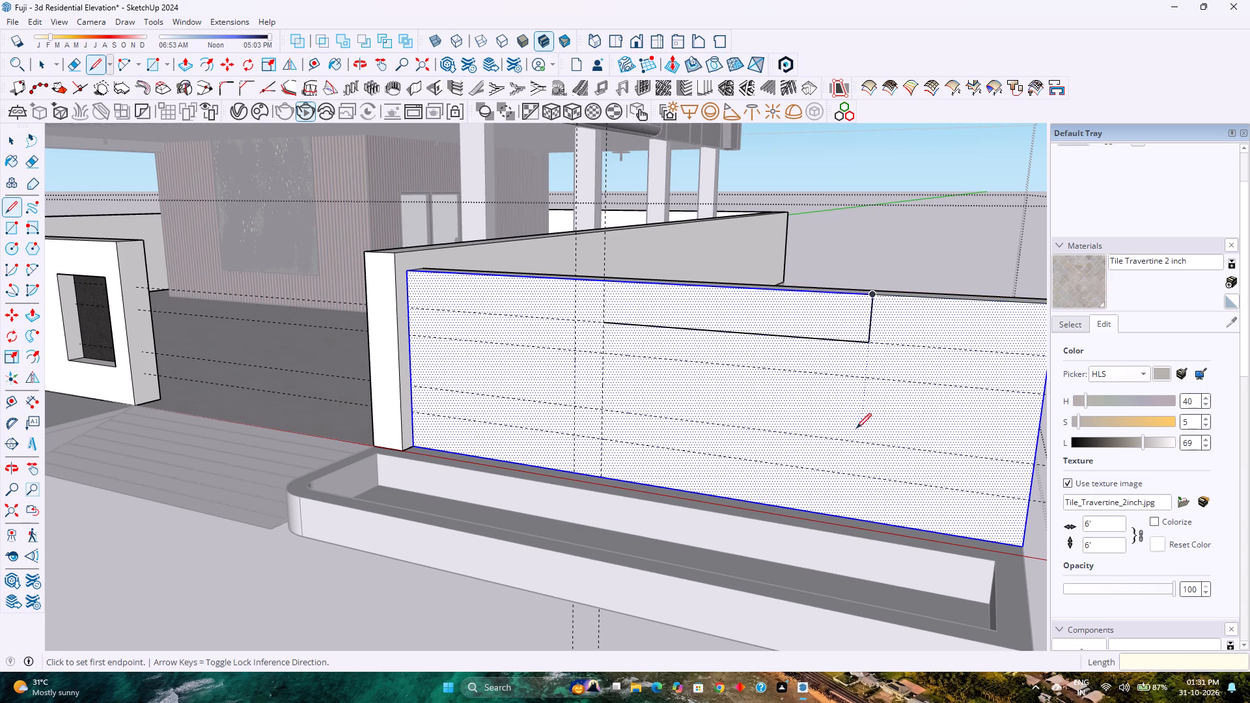
Extend the upper guide line by a 9" segment back to the 5' vertical guide.
left_click(575, 319)
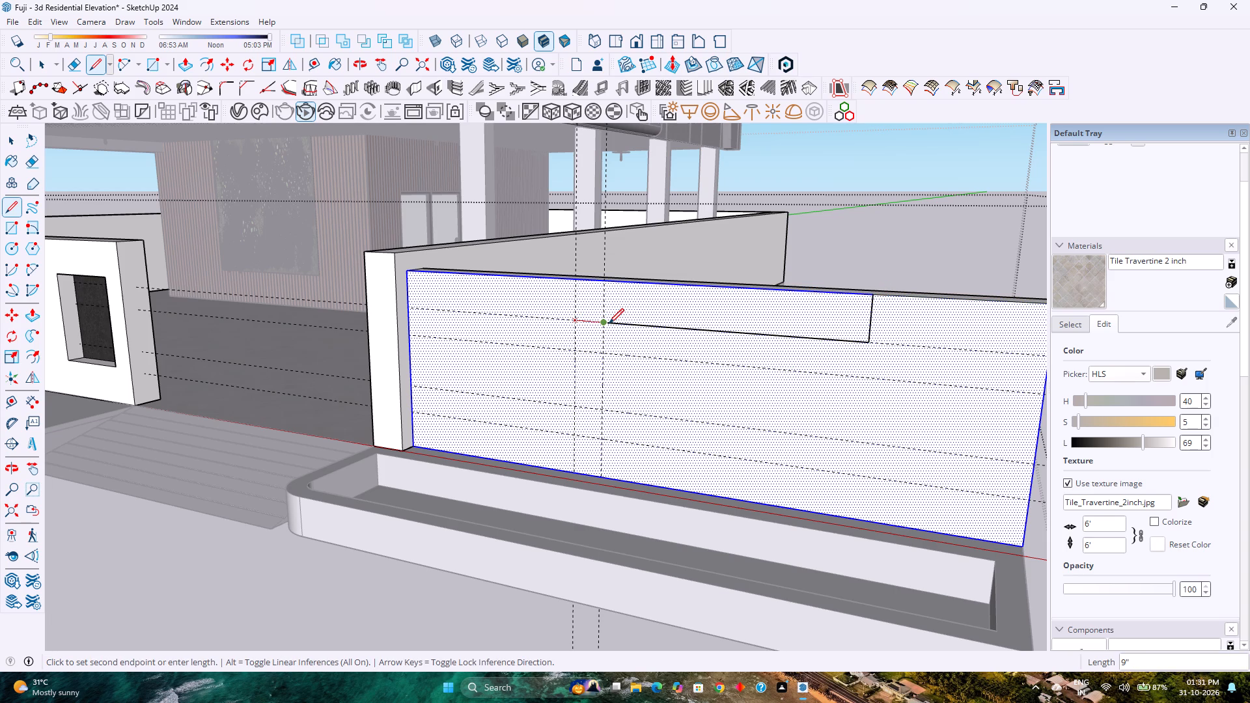
left_click(609, 324)
left_click(579, 321)
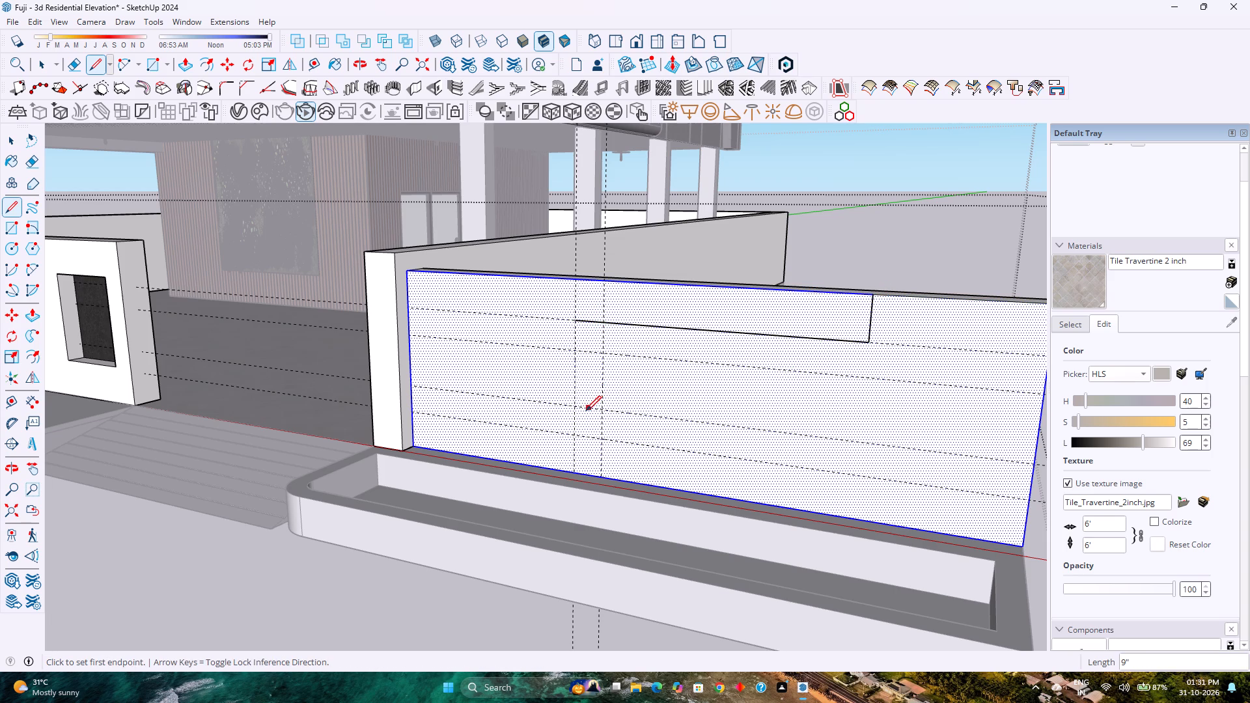
Close the panel outline with a 2'11" line down the 5' guide, 6'9" along the lower guide and 1' down to the wall's bottom edge.
left_click(577, 432)
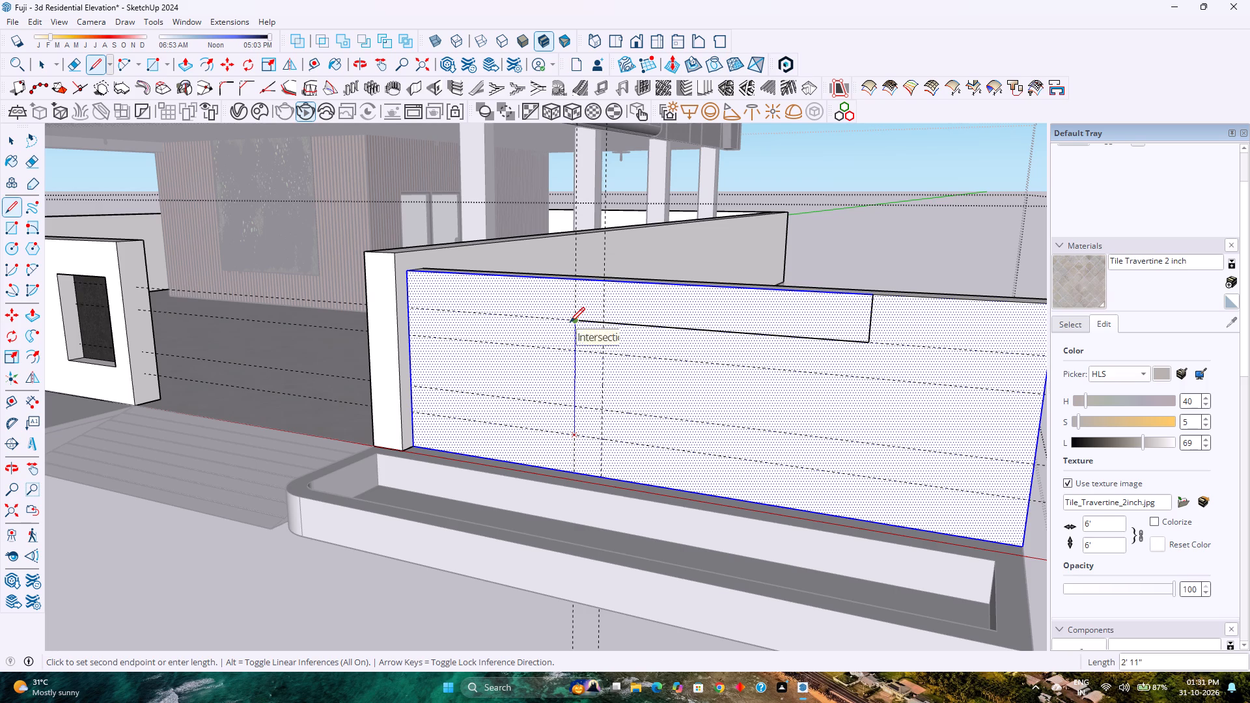
left_click(570, 322)
key("Escape")
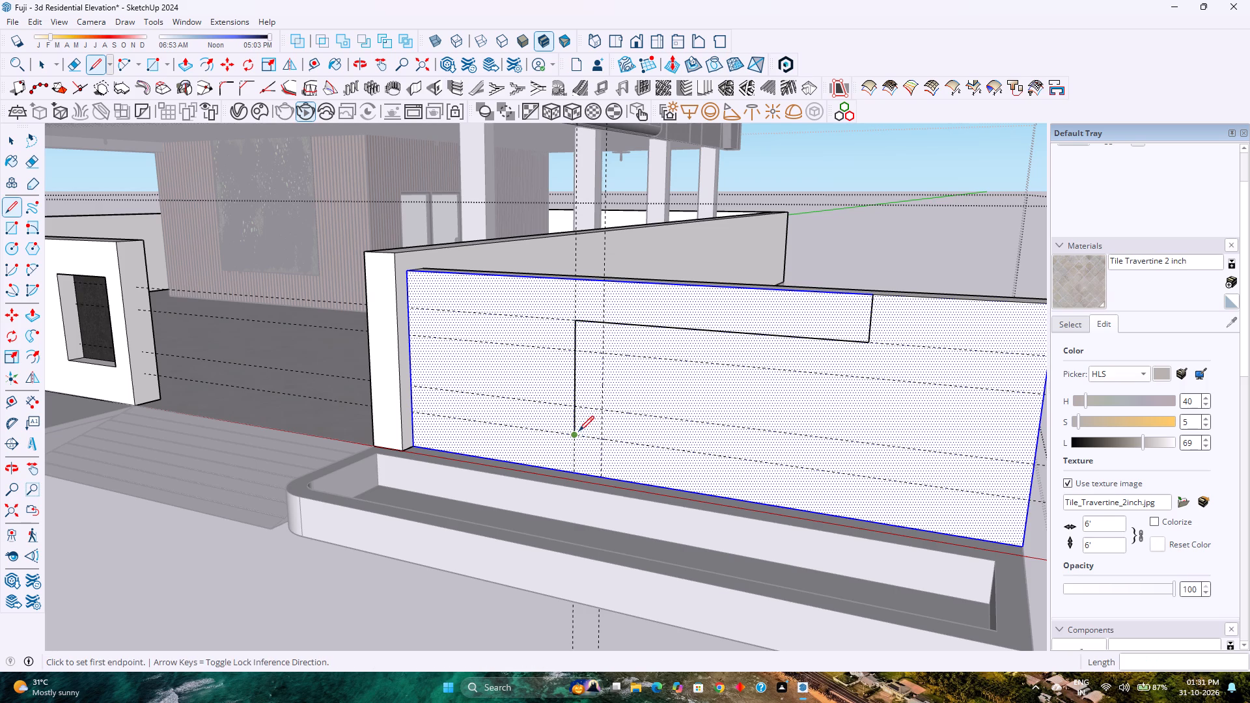
left_click(578, 430)
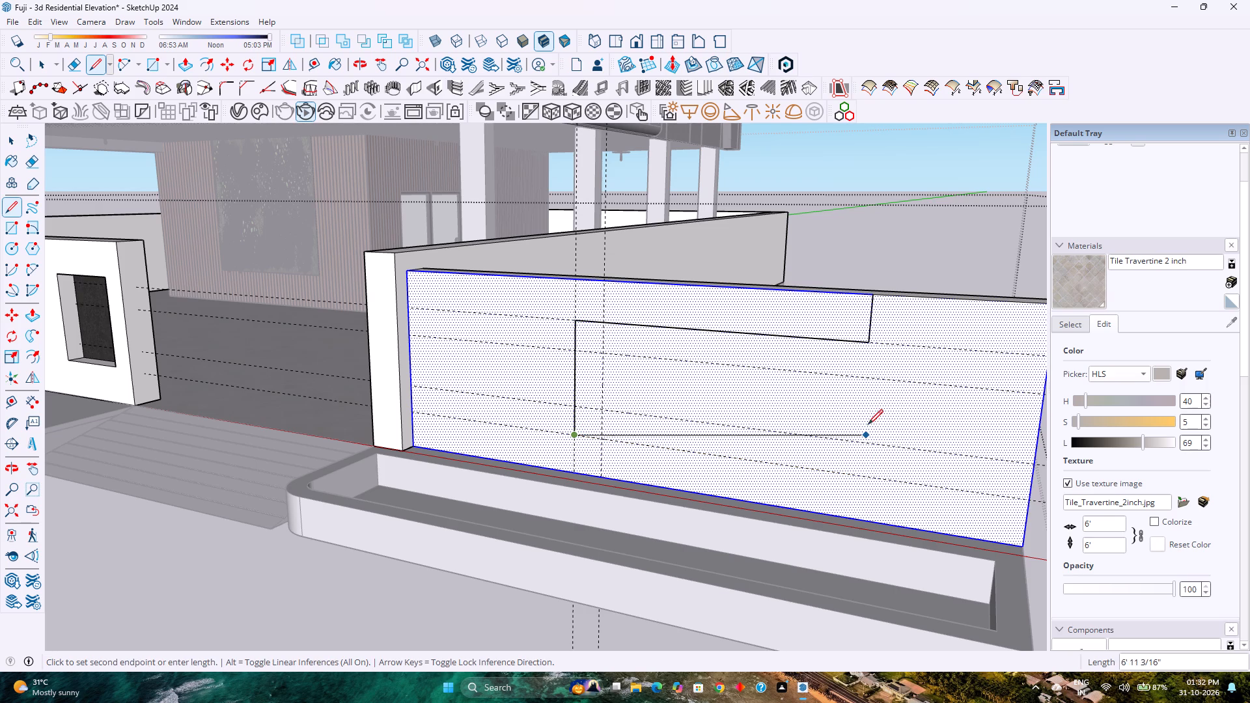
left_click(858, 472)
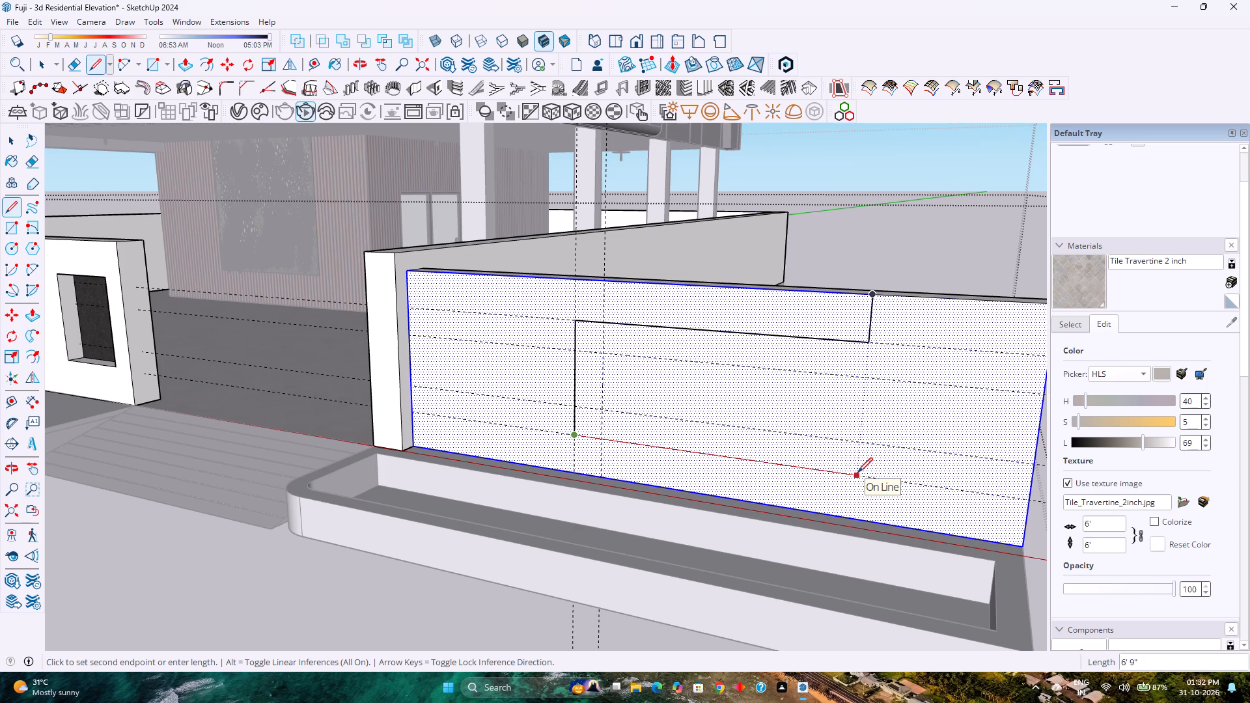
left_click(850, 516)
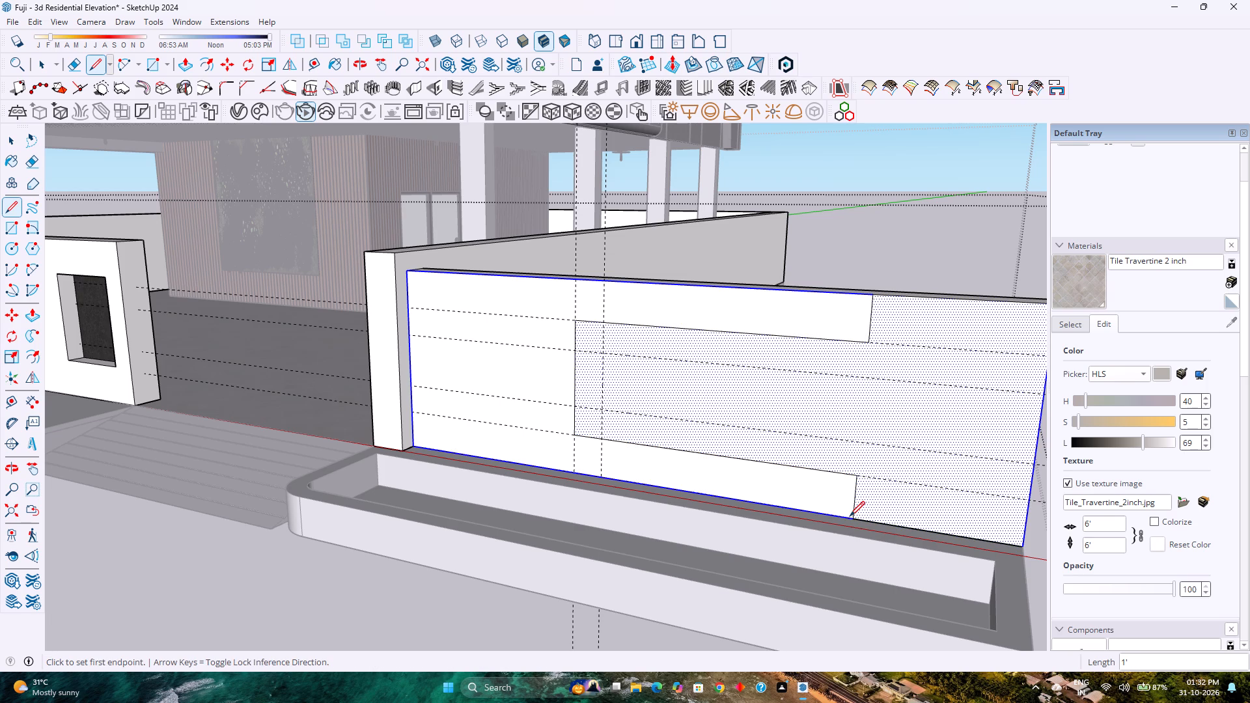
Round the panel outline's two corners on the 5' guide with tangent 9" radius arcs between the guide intersections.
key("a")
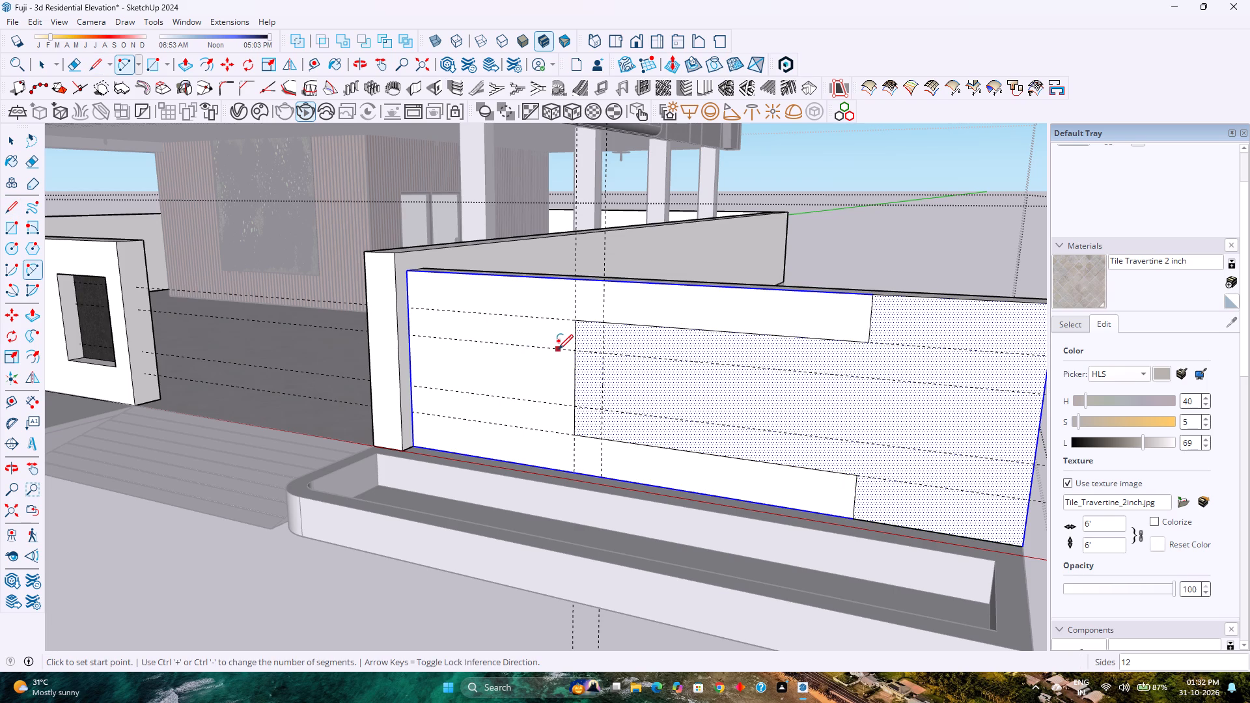
scroll(558, 350, "up", 8)
left_click(585, 351)
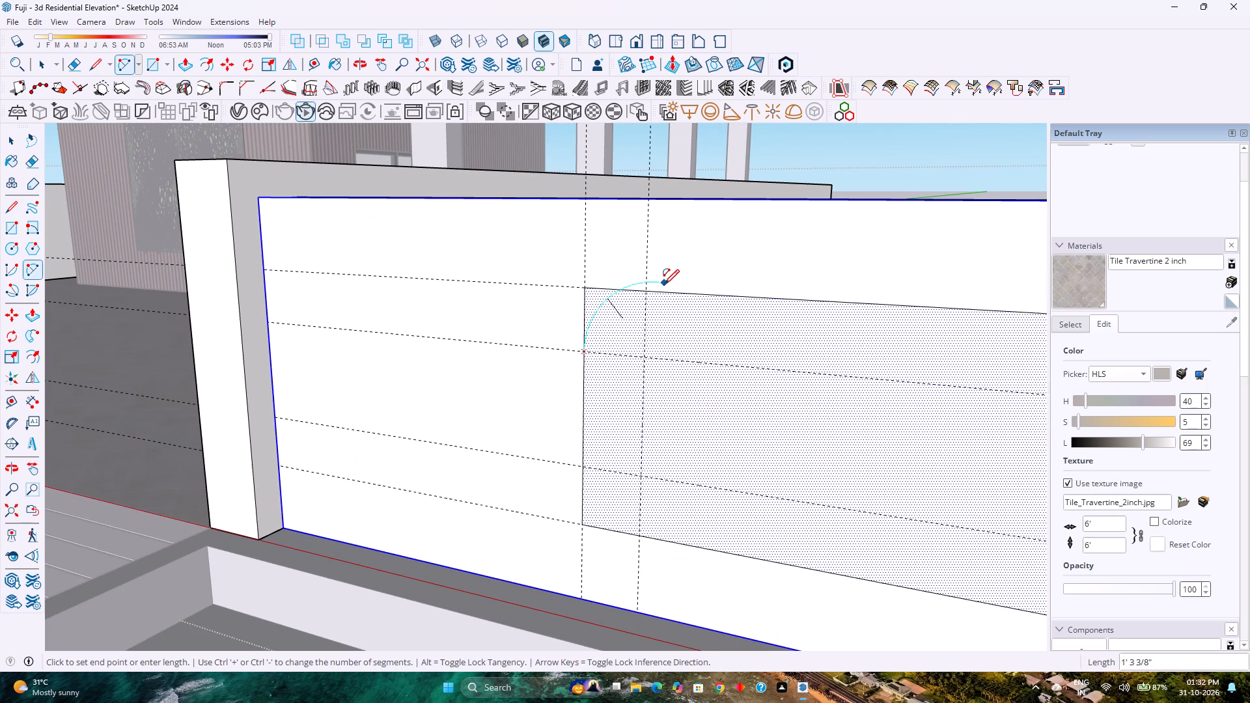
double_click(650, 288)
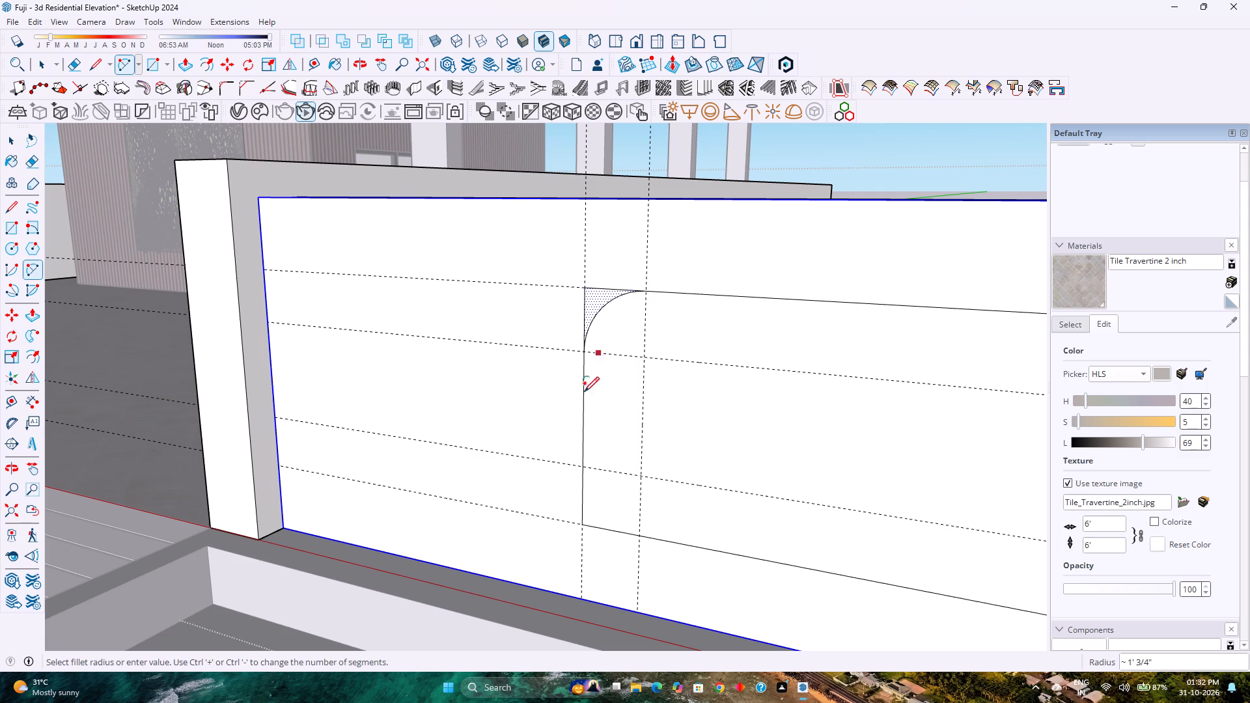
left_click(589, 465)
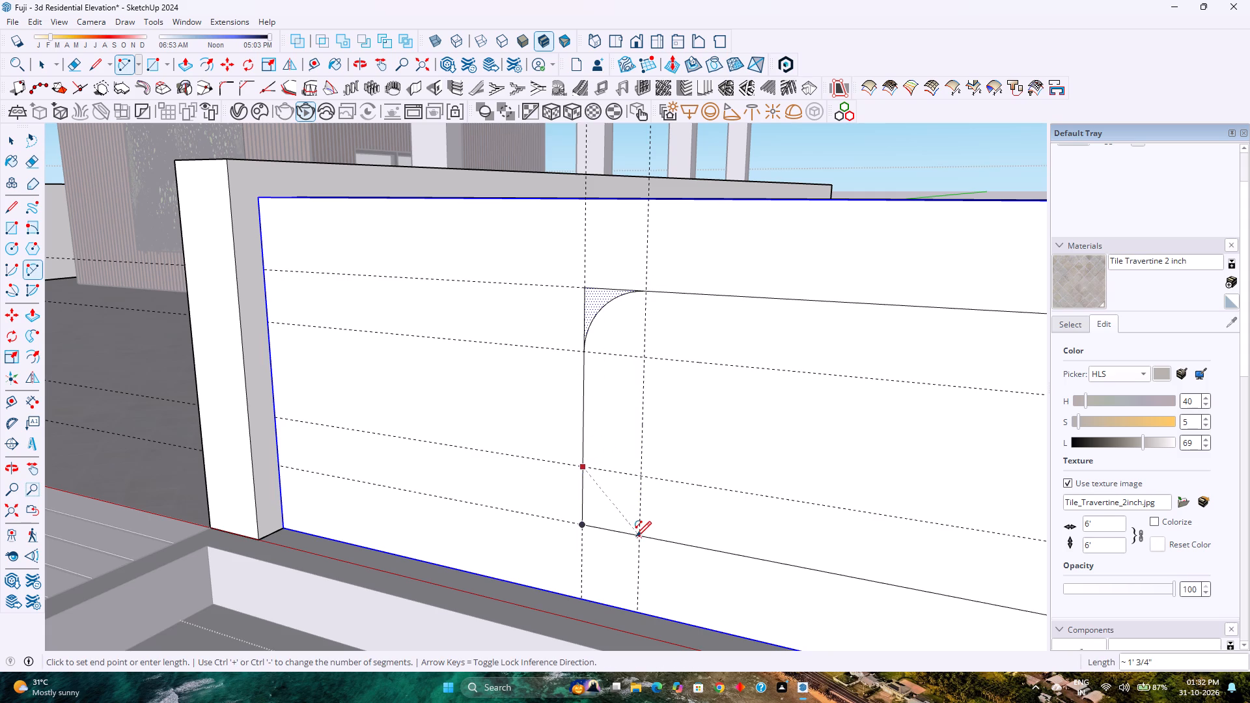
left_click(636, 536)
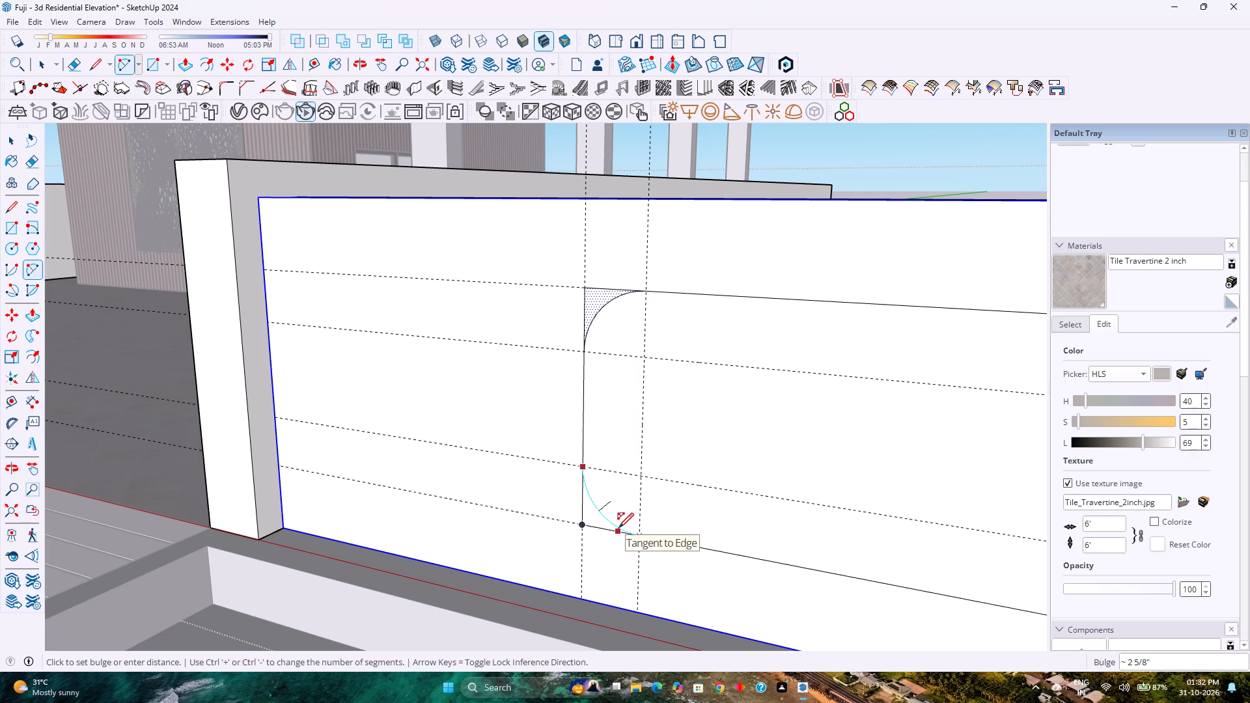
key("Escape")
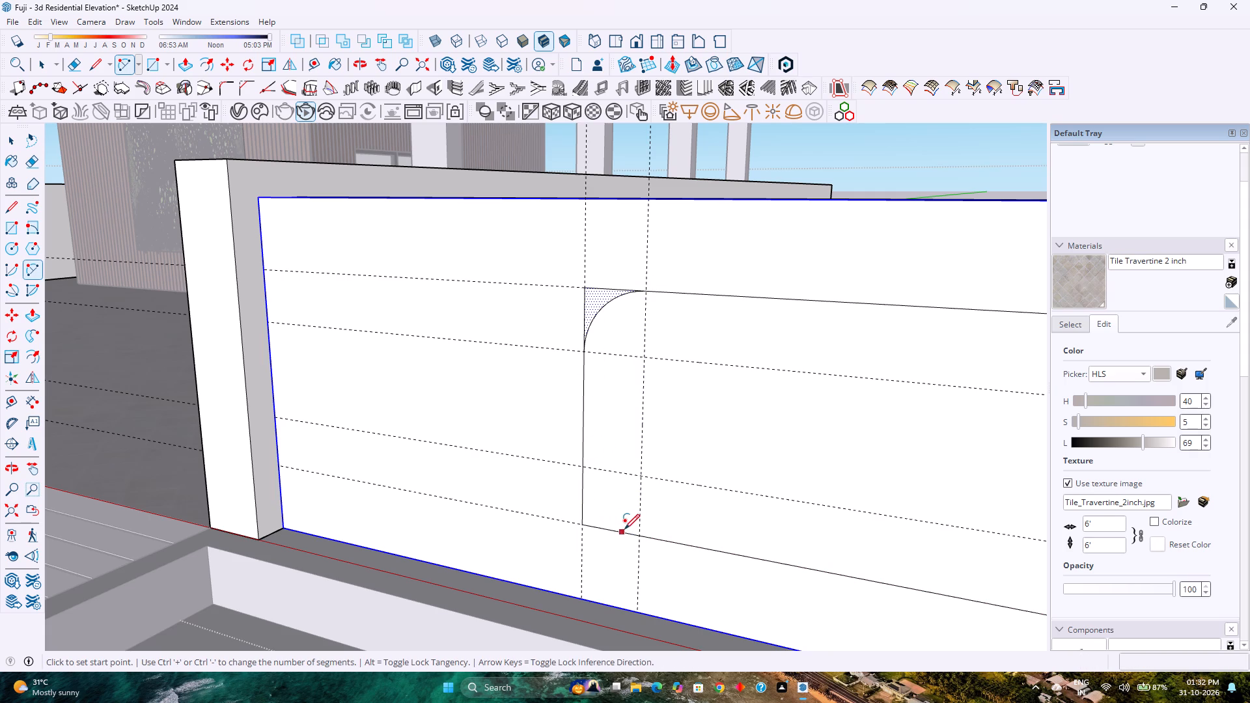
left_click(635, 531)
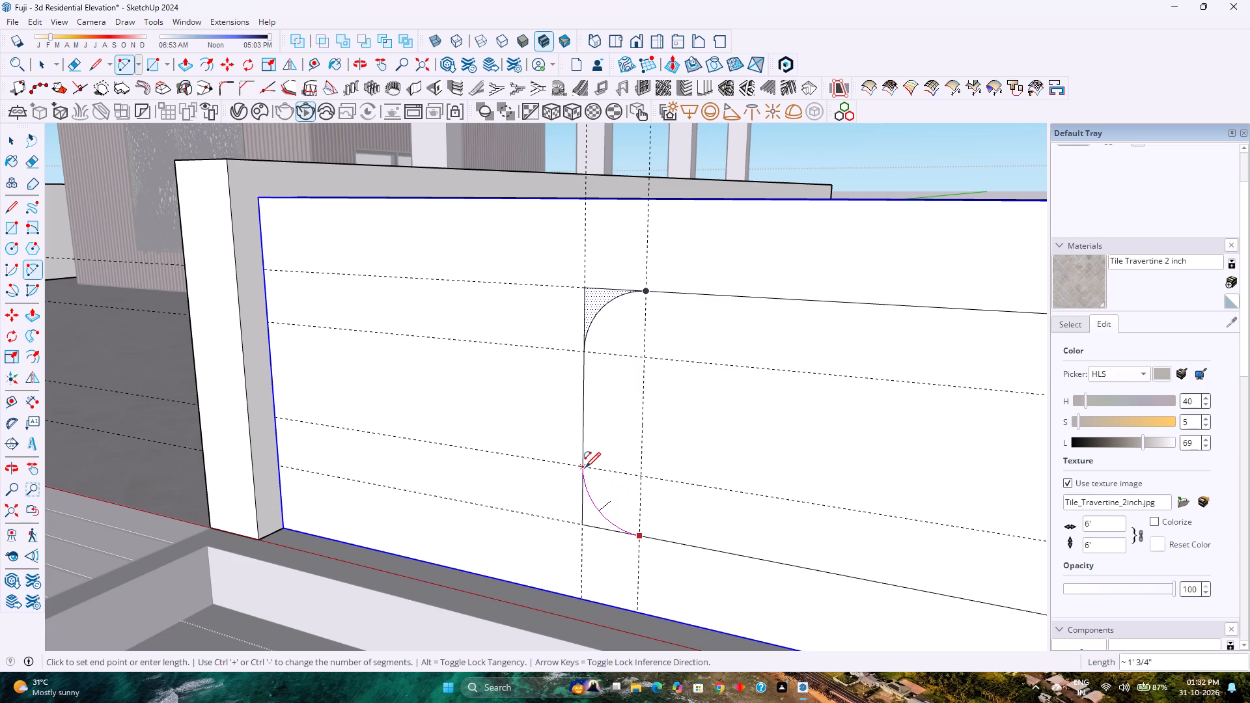
double_click(585, 467)
Delete the two leftover square-corner edges outside the upper arc.
key("space")
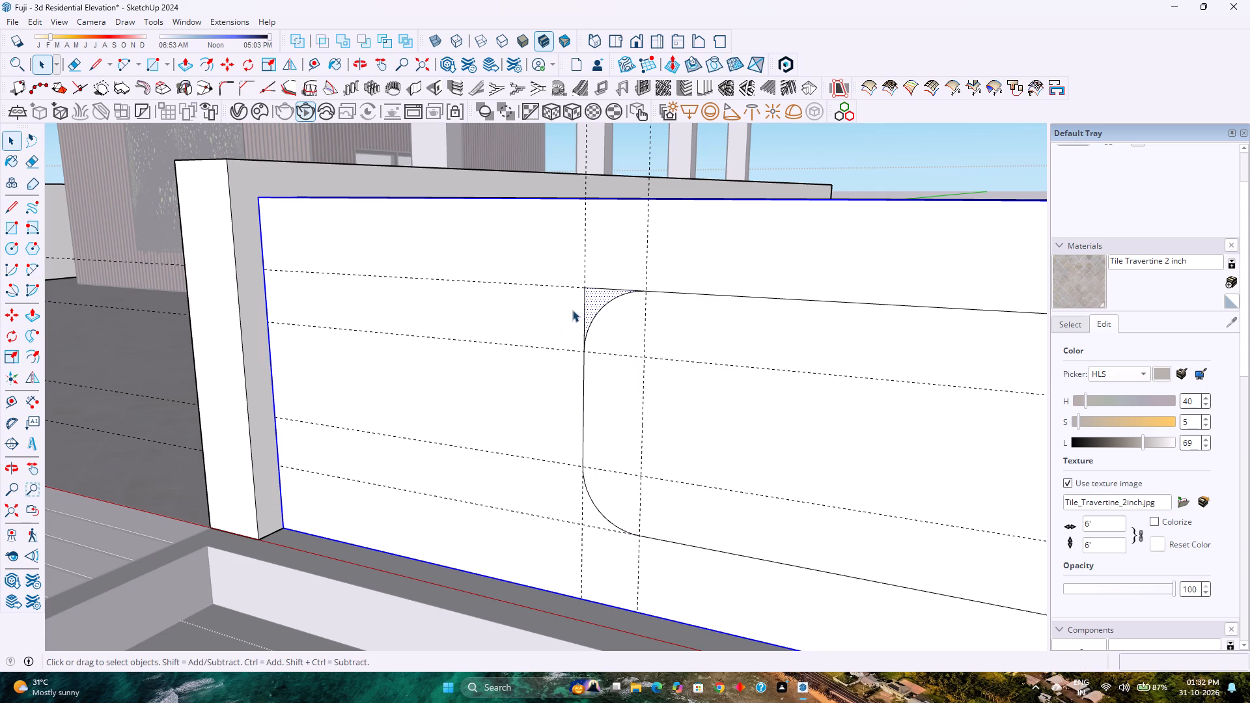
left_click(585, 309)
key("Delete")
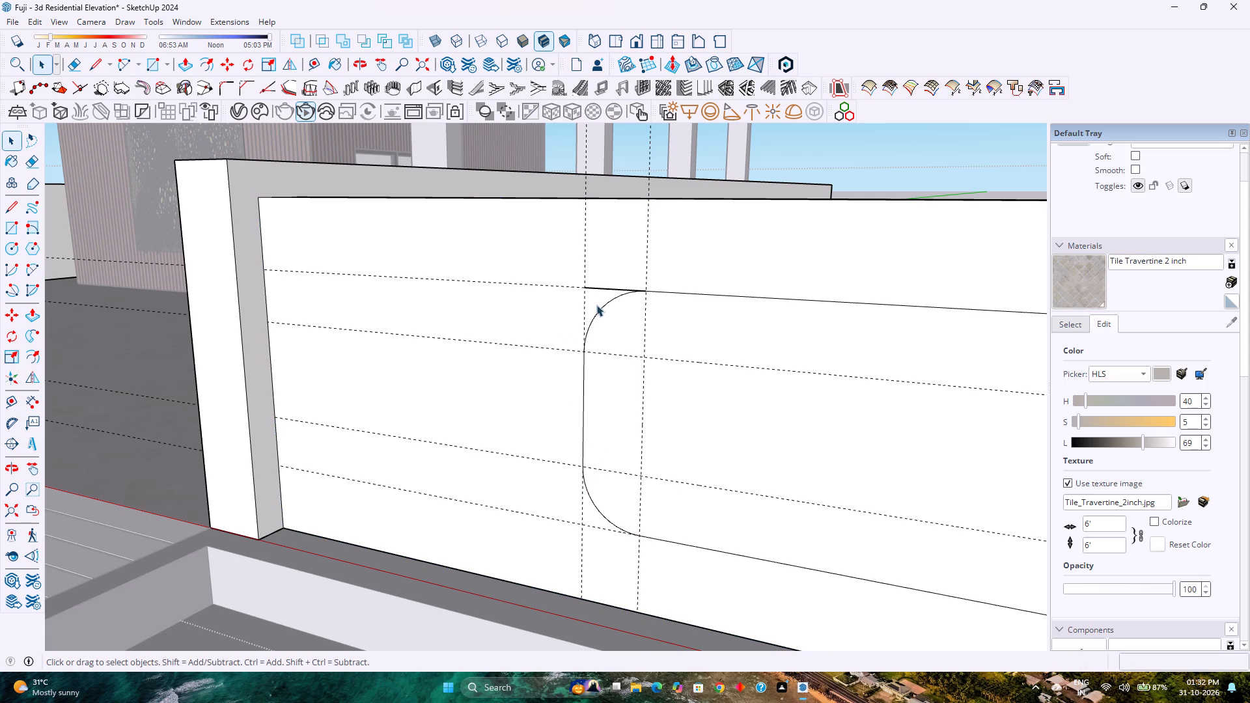
left_click(611, 290)
key("Delete")
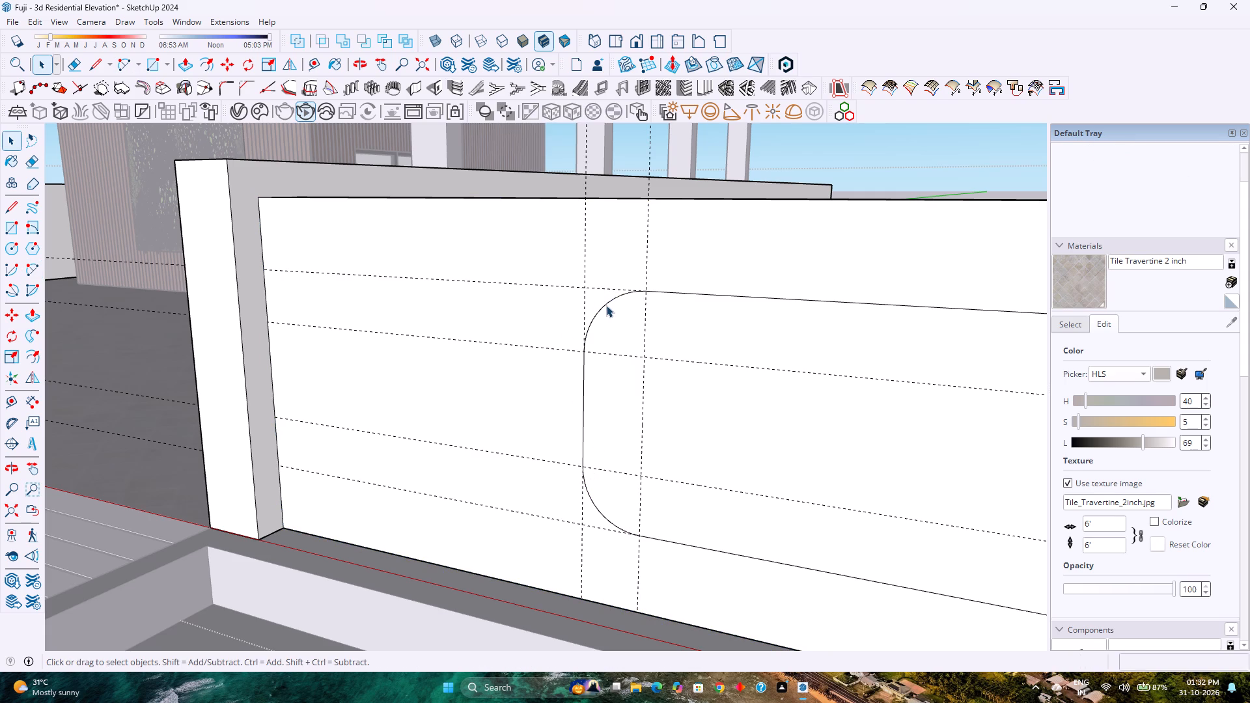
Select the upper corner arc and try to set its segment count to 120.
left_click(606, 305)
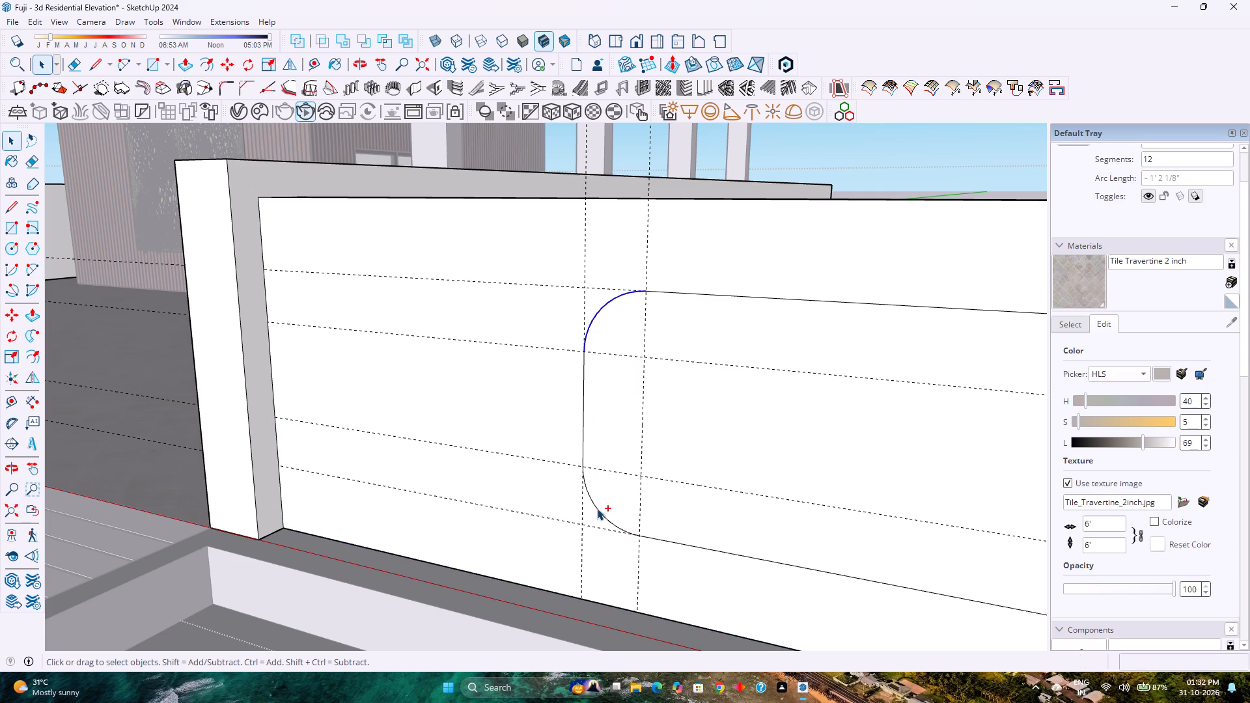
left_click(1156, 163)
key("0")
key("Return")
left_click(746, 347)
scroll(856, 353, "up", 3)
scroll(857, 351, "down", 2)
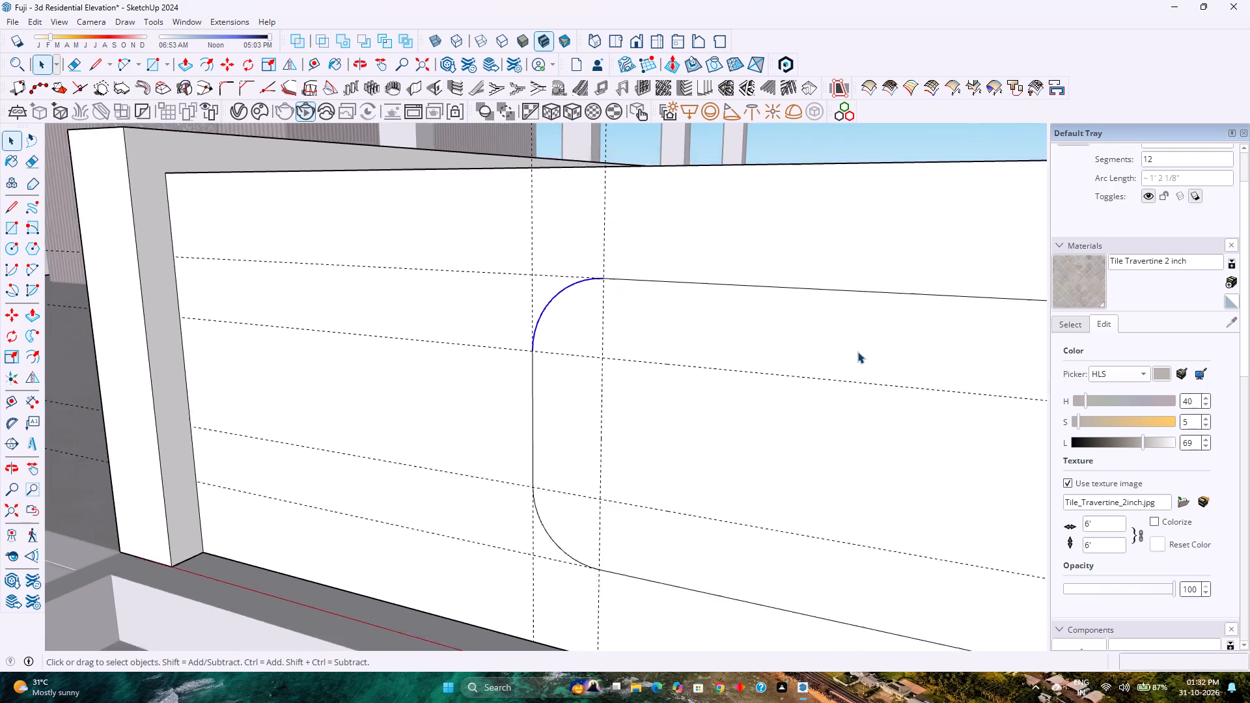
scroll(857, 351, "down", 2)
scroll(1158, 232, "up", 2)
Set the upper corner arc's segment count to 90.
double_click(1159, 232)
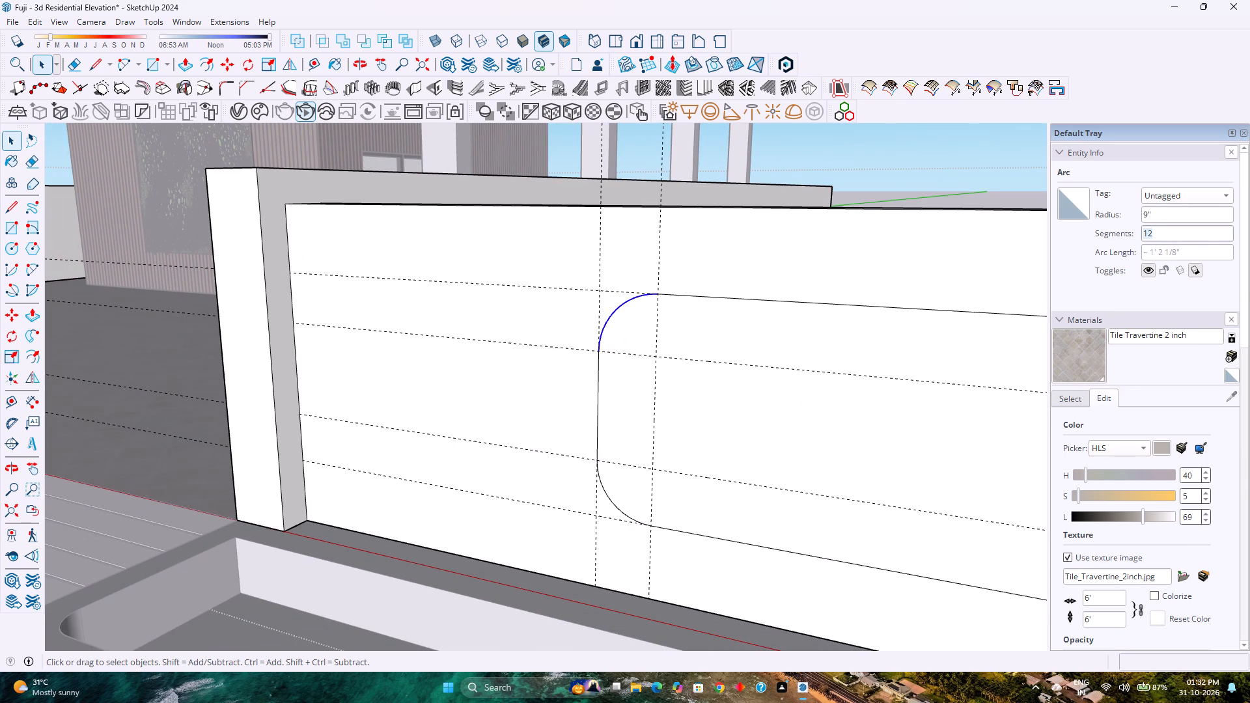
key("9")
key("0")
key("Return")
Set the lower corner arc's segment count to 90.
left_click(622, 514)
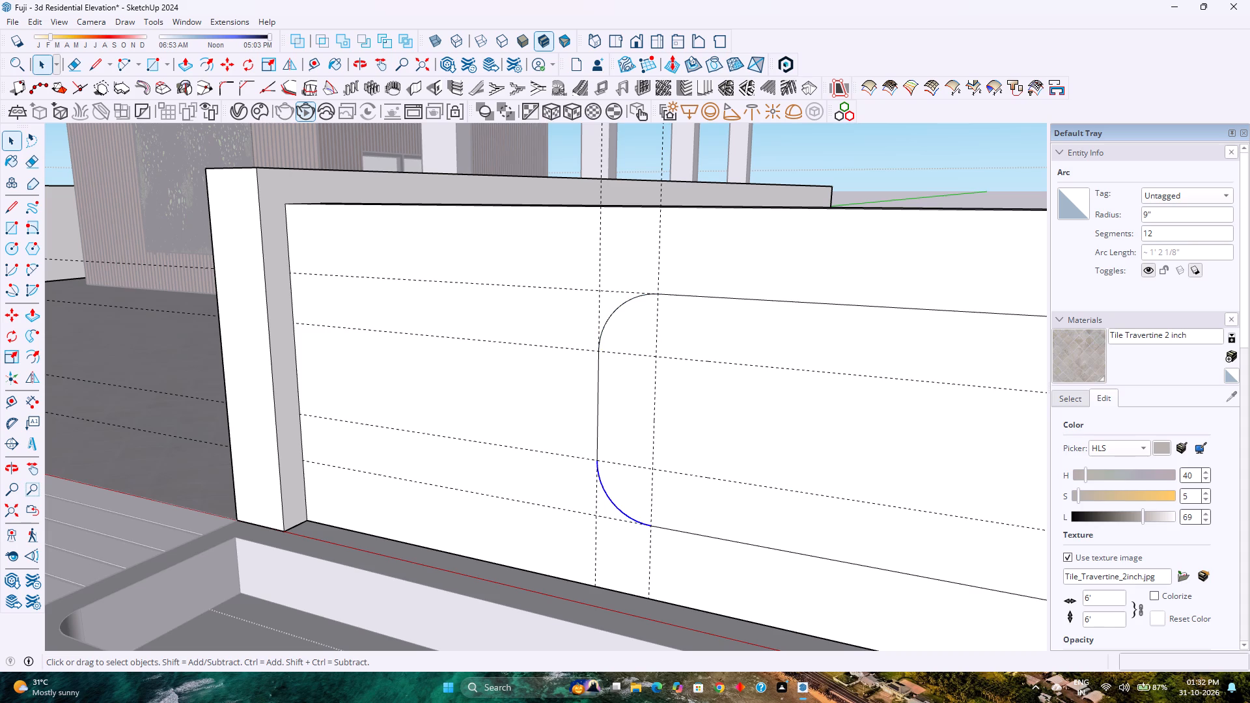
left_click(1181, 219)
left_click(1178, 237)
key("BackSpace")
key("BackSpace")
key("9")
key("0")
key("Return")
key("space")
left_click(510, 369)
Delete all guides from the model.
scroll(495, 387, "down", 8)
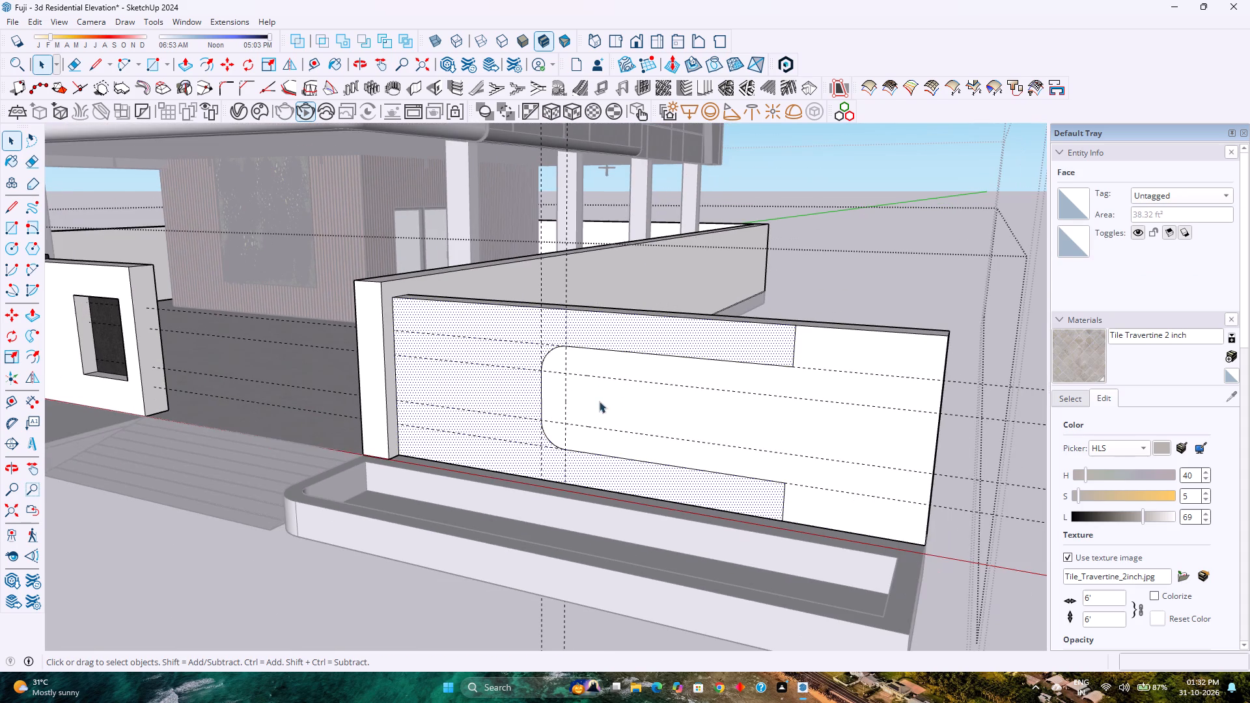
scroll(816, 318, "up", 14)
scroll(773, 365, "down", 5)
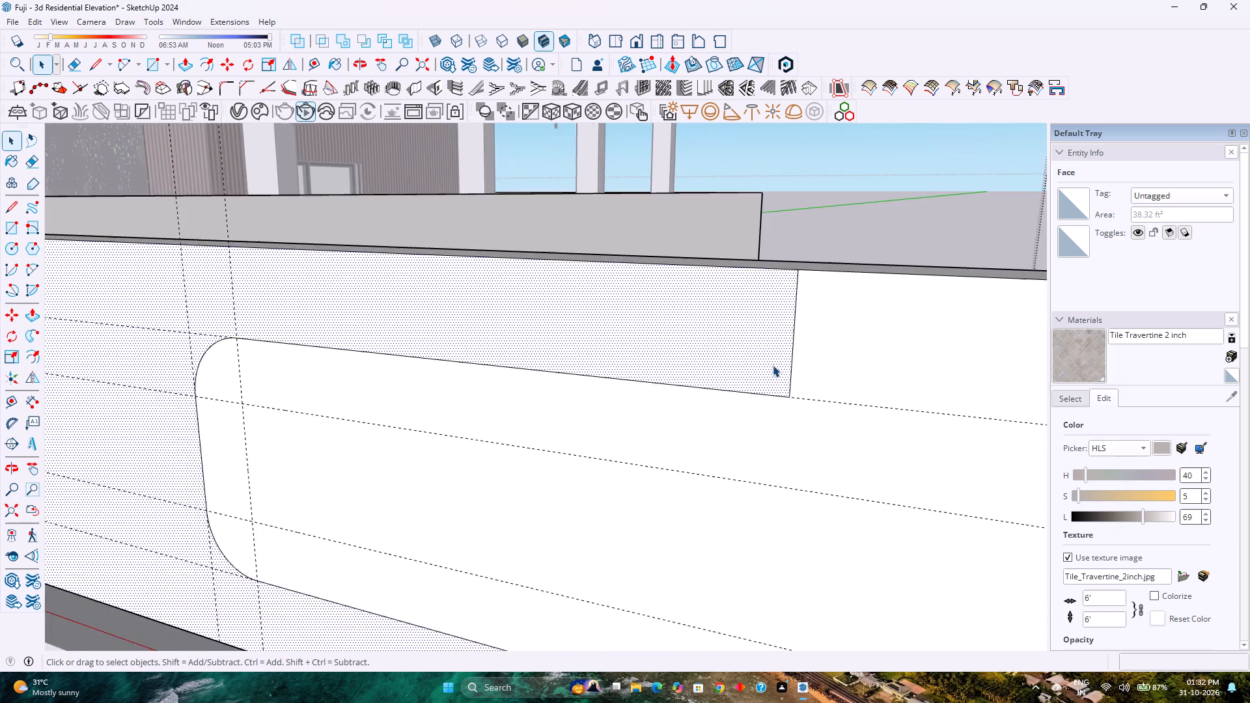
scroll(773, 363, "up", 1)
left_click(34, 25)
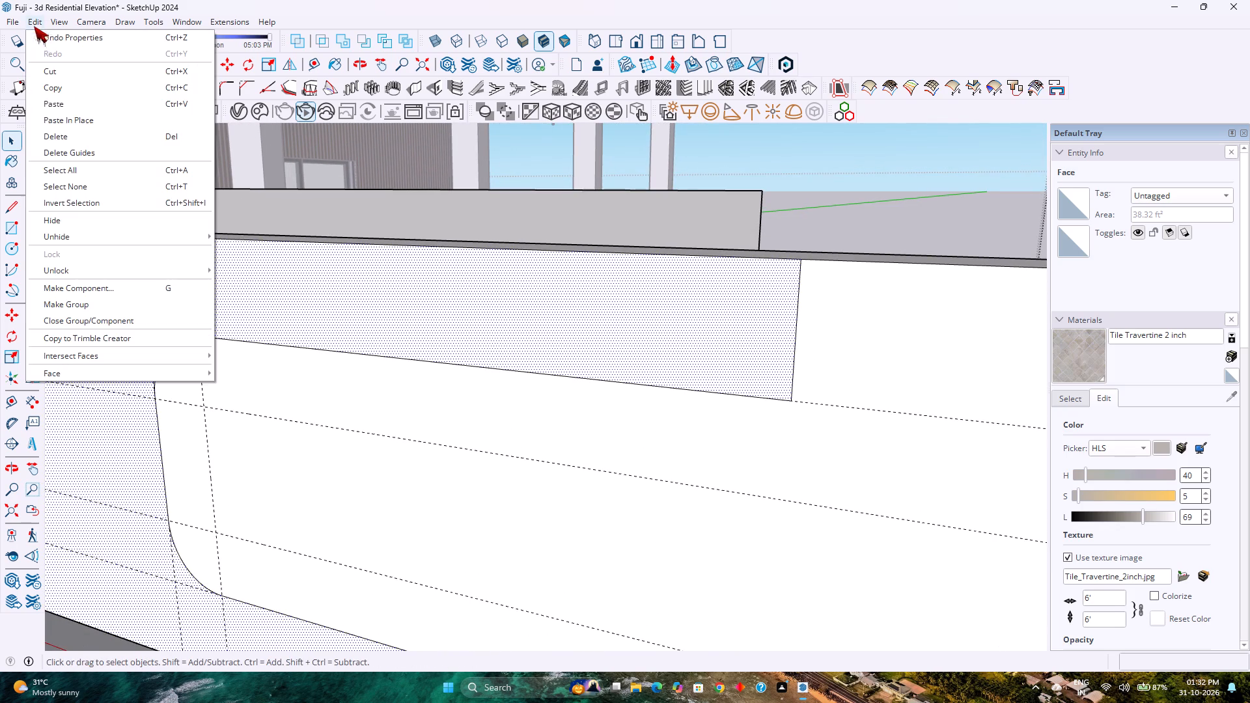
left_click(78, 155)
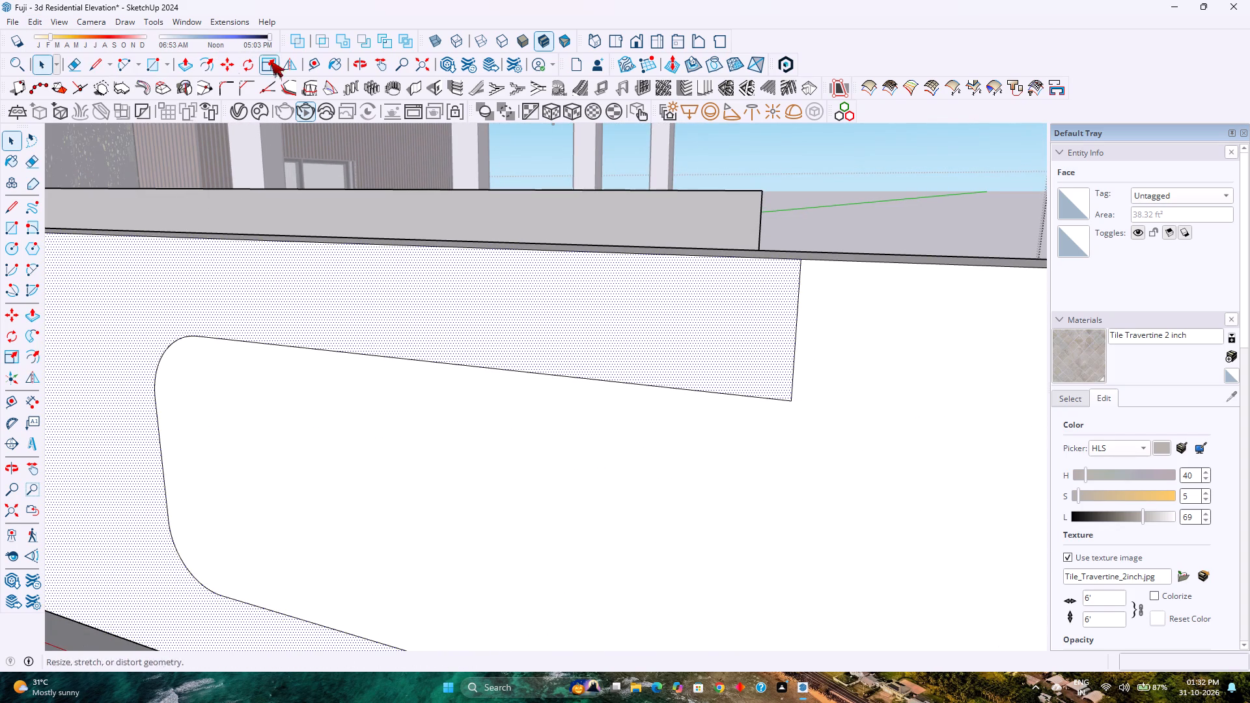
Place a vertical guide 6" inside the upper arm's short end edge and a horizontal guide 6" above the arm's lower edge.
left_click(311, 62)
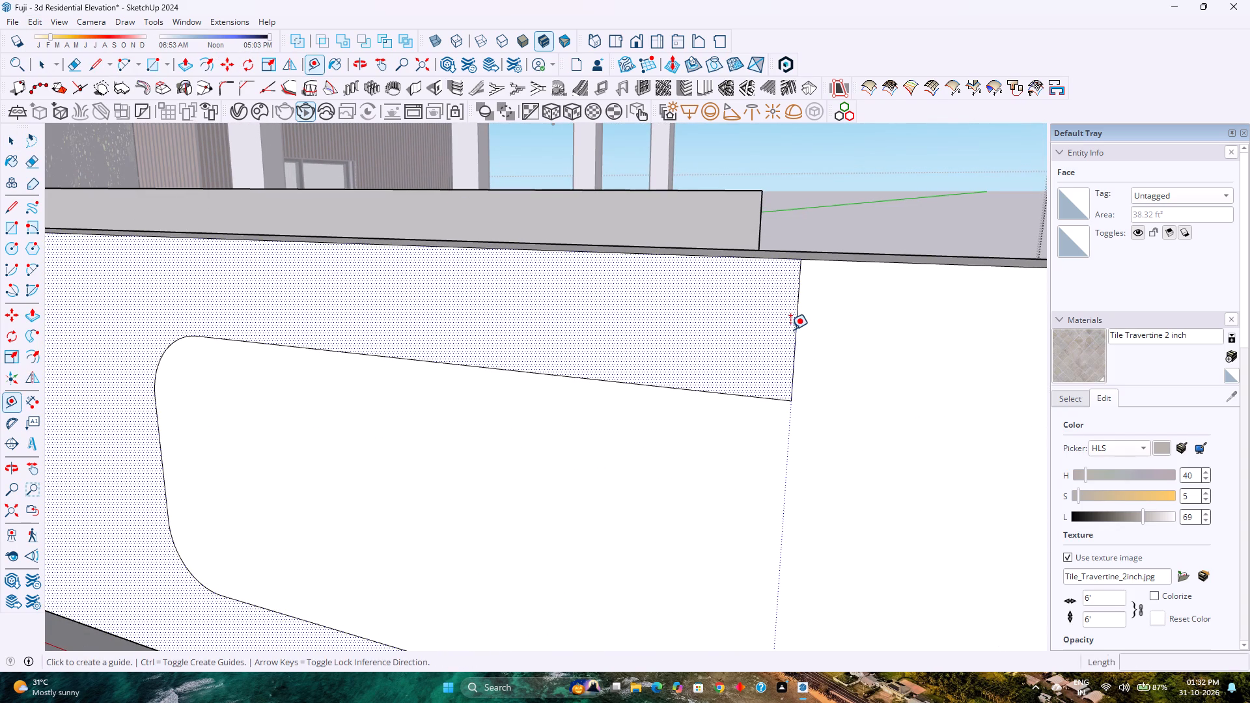
left_click(798, 325)
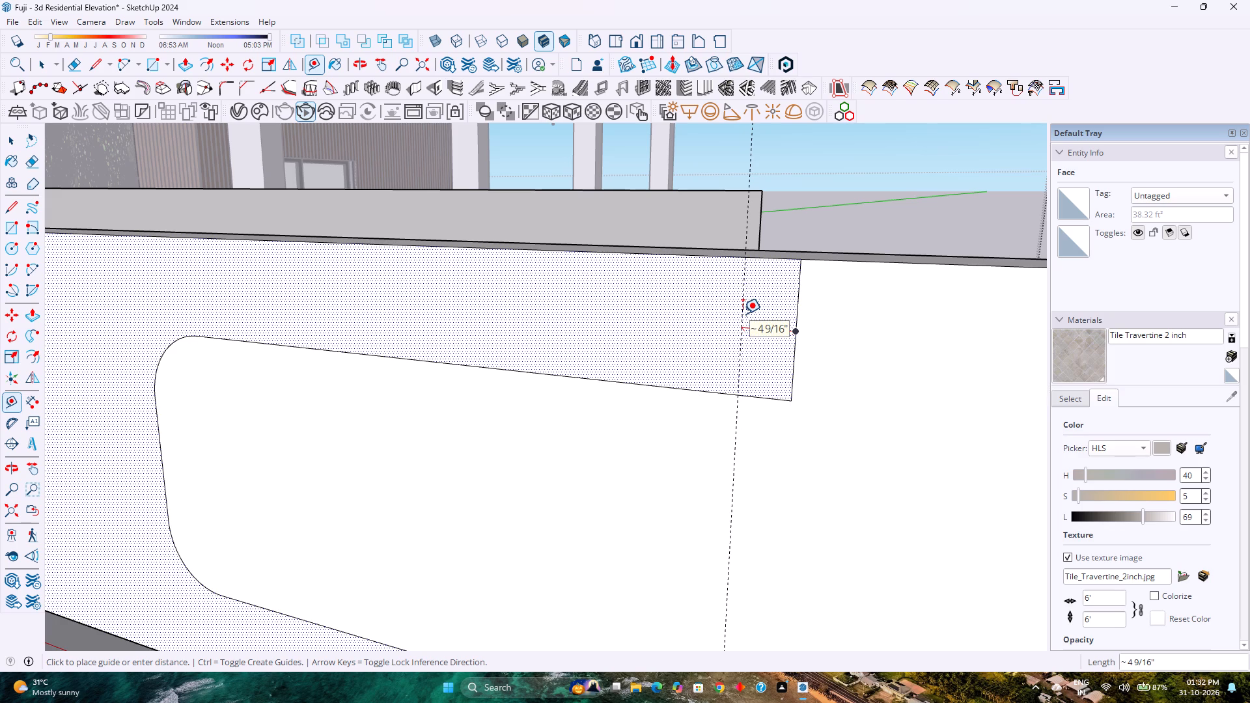
key("6")
key("Return")
left_click(682, 389)
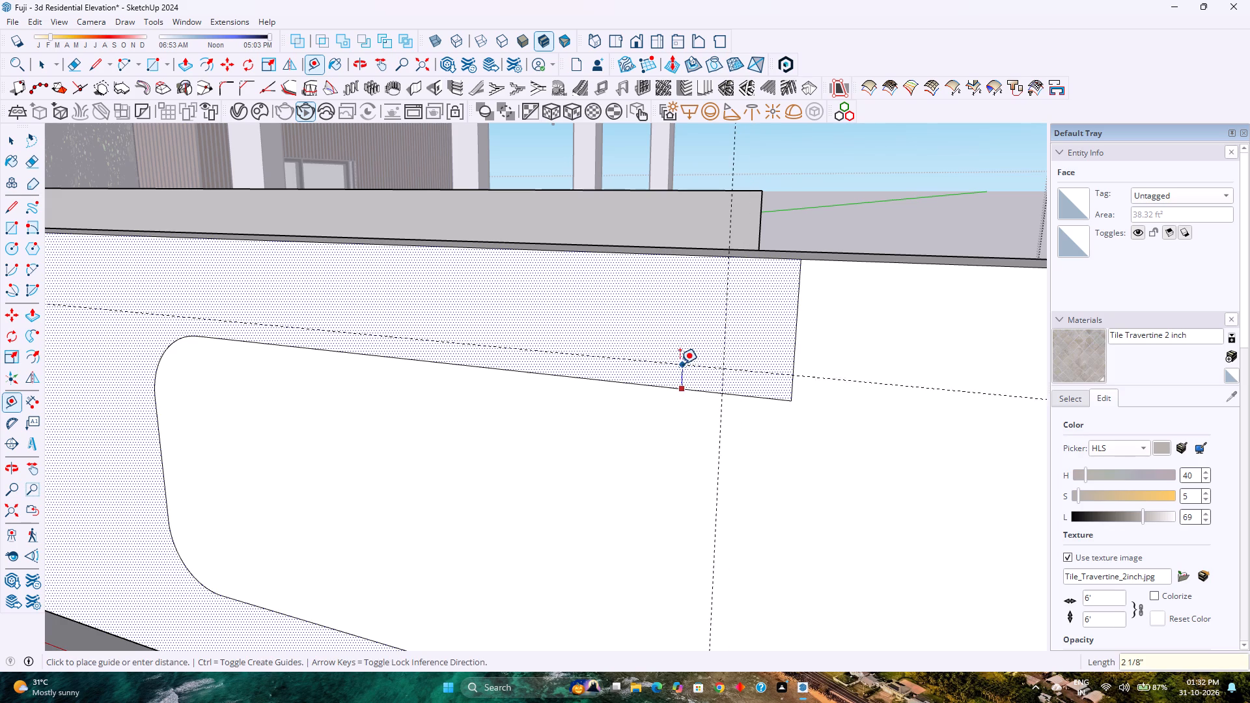
key("6")
key("Return")
Place a horizontal guide 6" below the upper edge of the panel's lower arm.
scroll(680, 359, "down", 5)
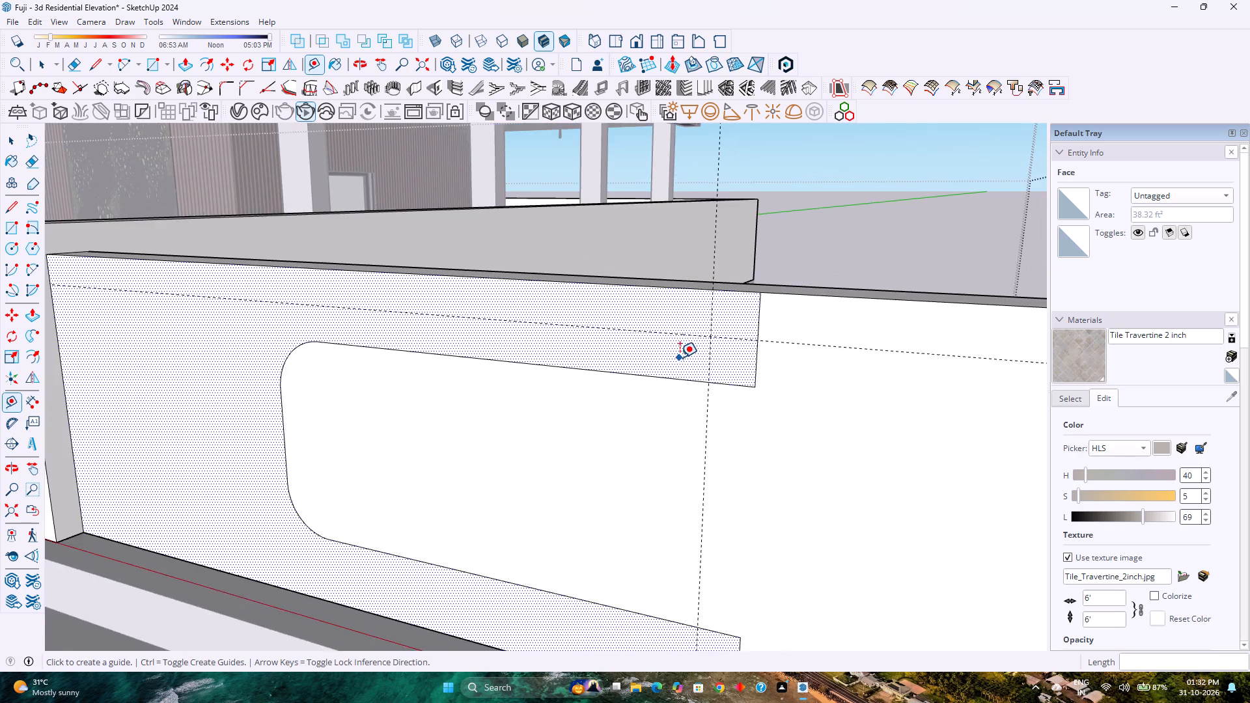
scroll(680, 357, "down", 4)
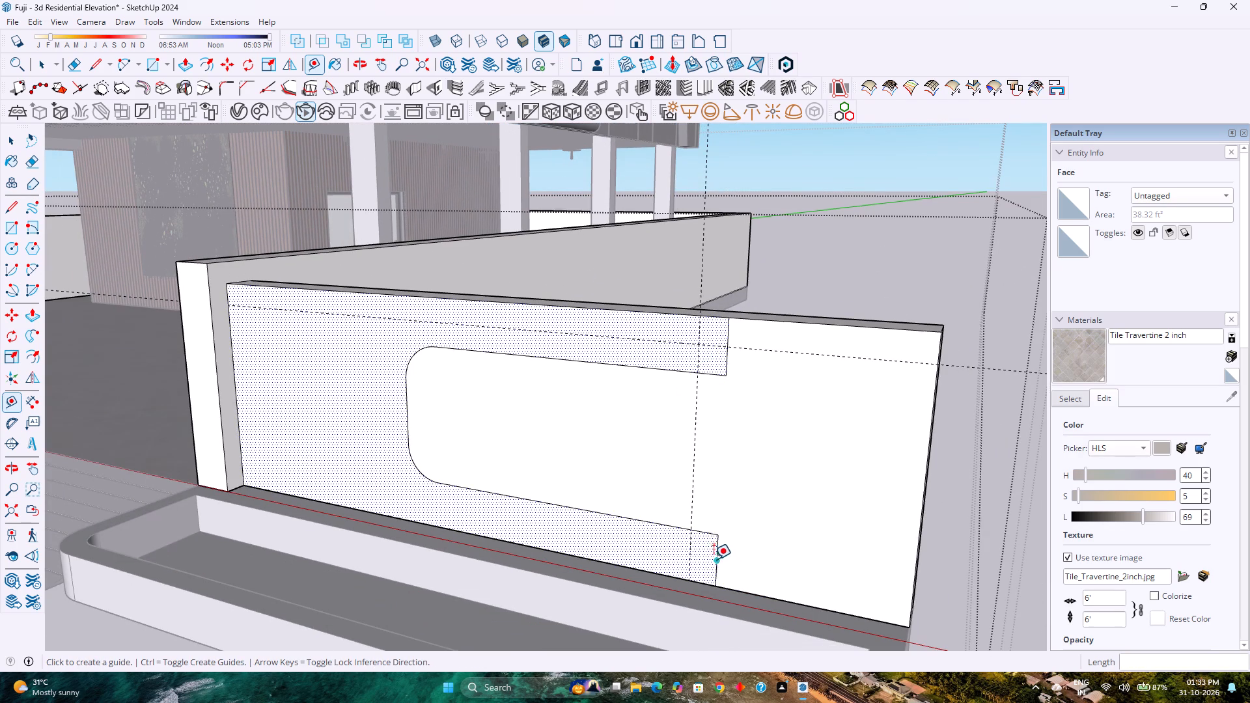
left_click(663, 527)
key("6")
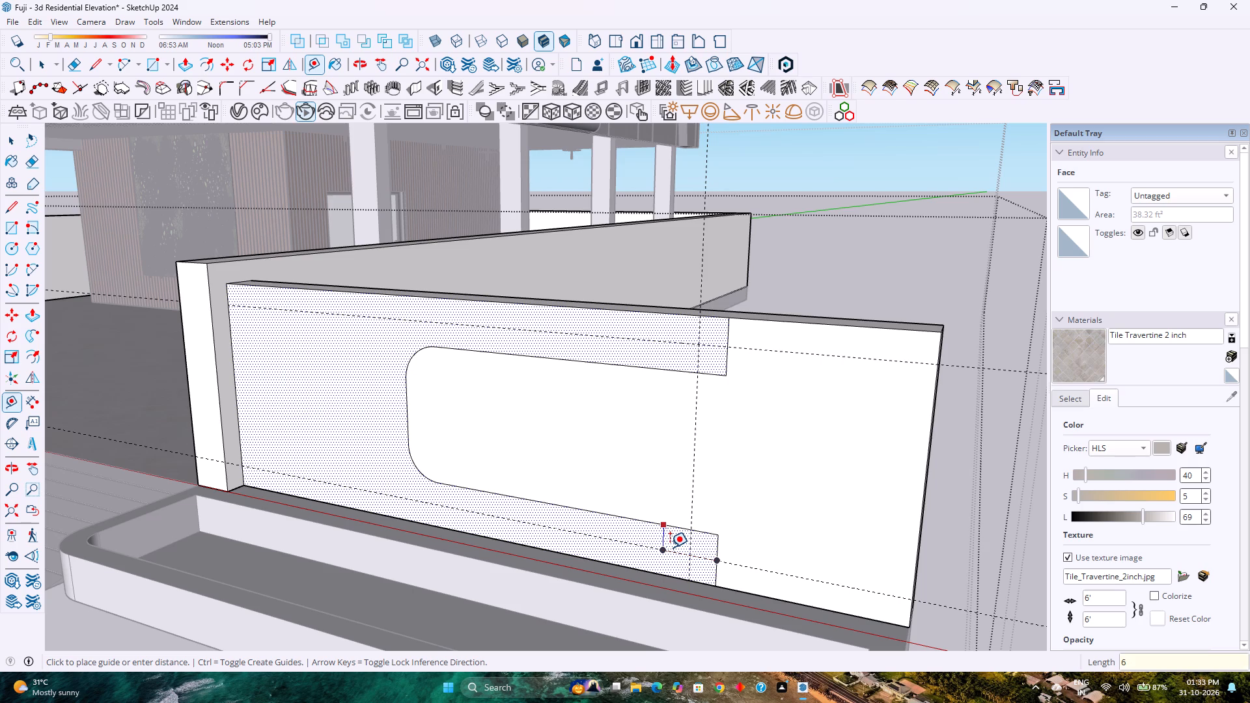
key("Return")
Round the free-end corner of the panel's lower arm with a tangent 6" radius arc between the guide intersections, trimming the corner.
scroll(698, 565, "up", 6)
key("a")
scroll(695, 519, "up", 2)
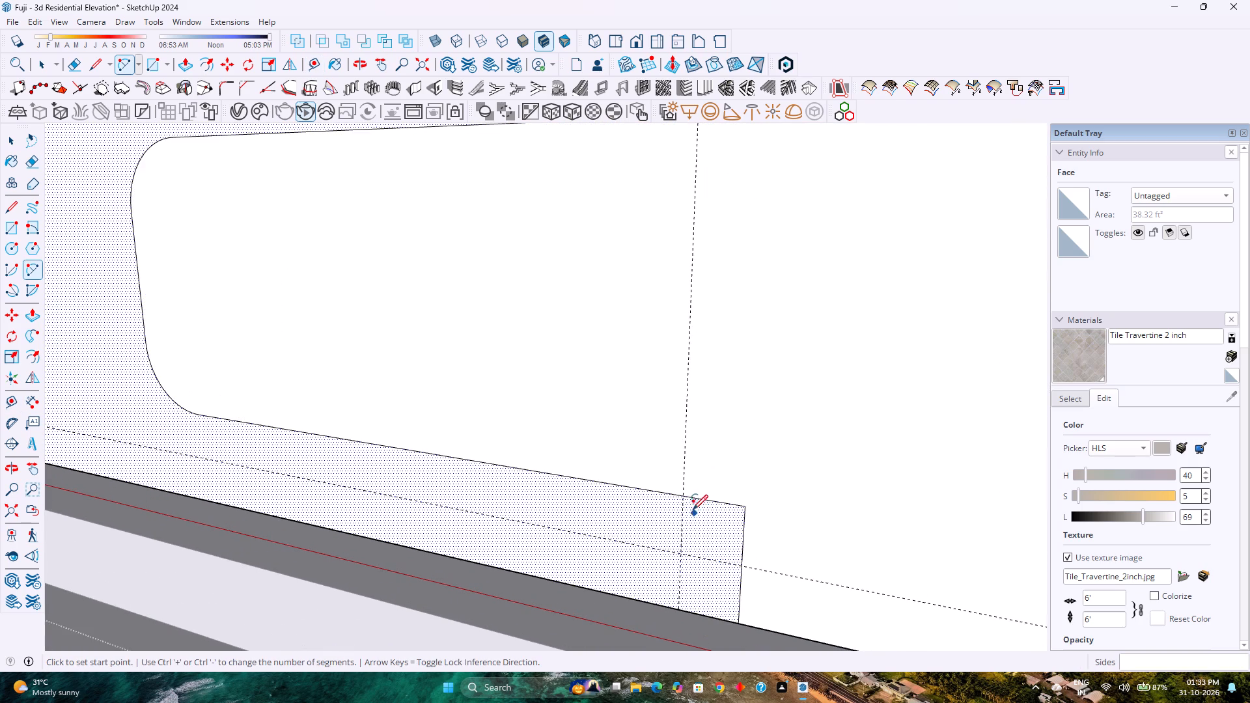
left_click(684, 495)
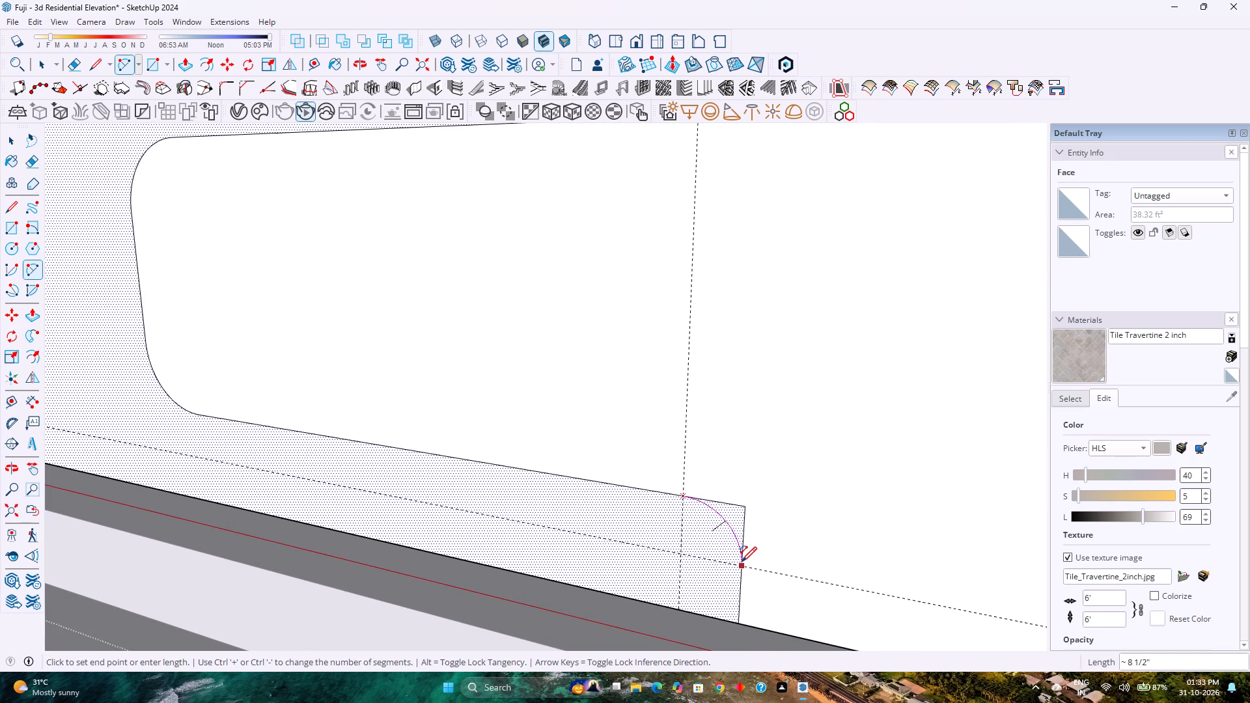
double_click(742, 562)
Round the free-end corner of the panel's upper arm with a matching tangent 6" radius arc, trimming the corner.
scroll(742, 561, "down", 6)
middle_click_drag(725, 320, 727, 470, "shift")
middle_click(727, 470, "shift")
left_click(718, 460)
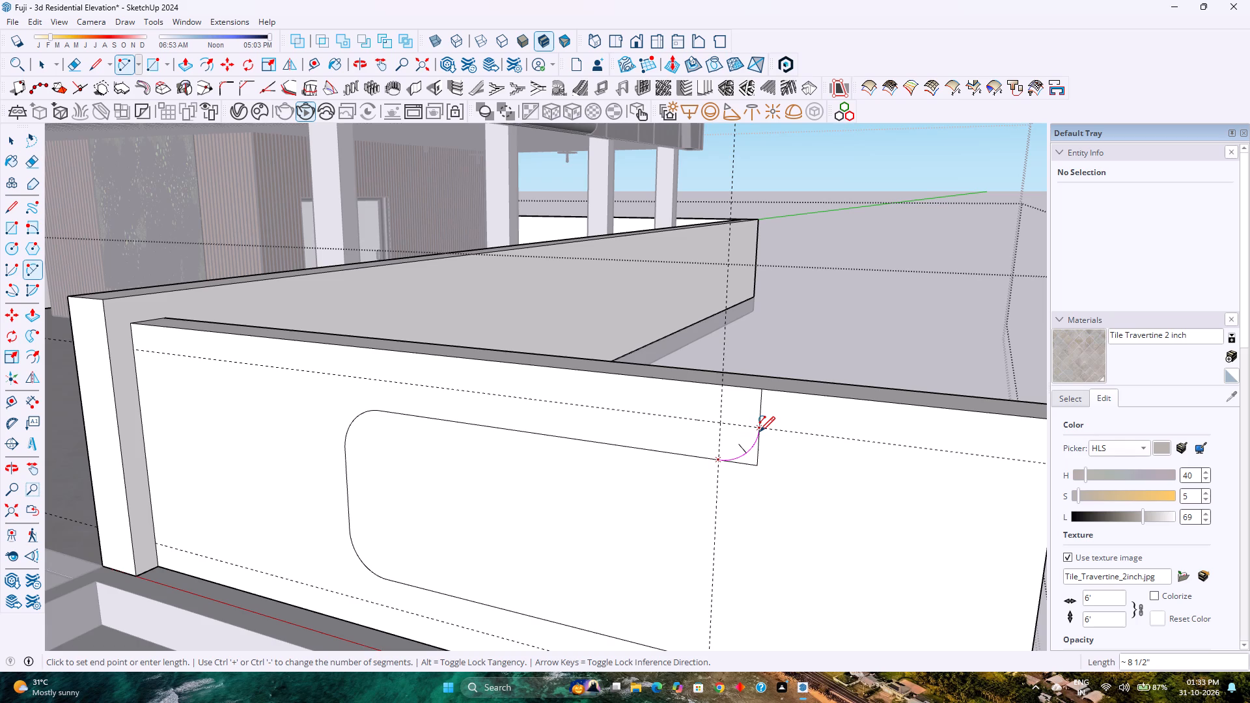
double_click(760, 432)
Set the segment count of the upper arm's end arc to 80.
key("space")
left_click(754, 447)
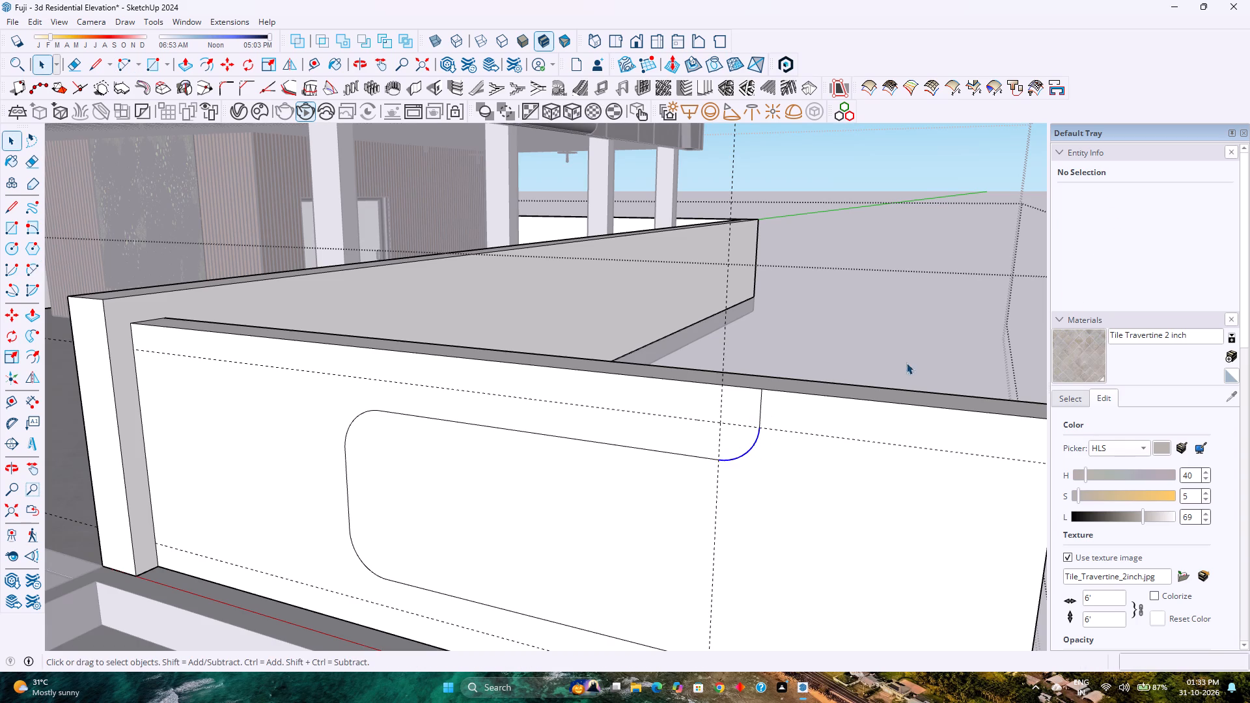
double_click(1186, 236)
key("8")
key("0")
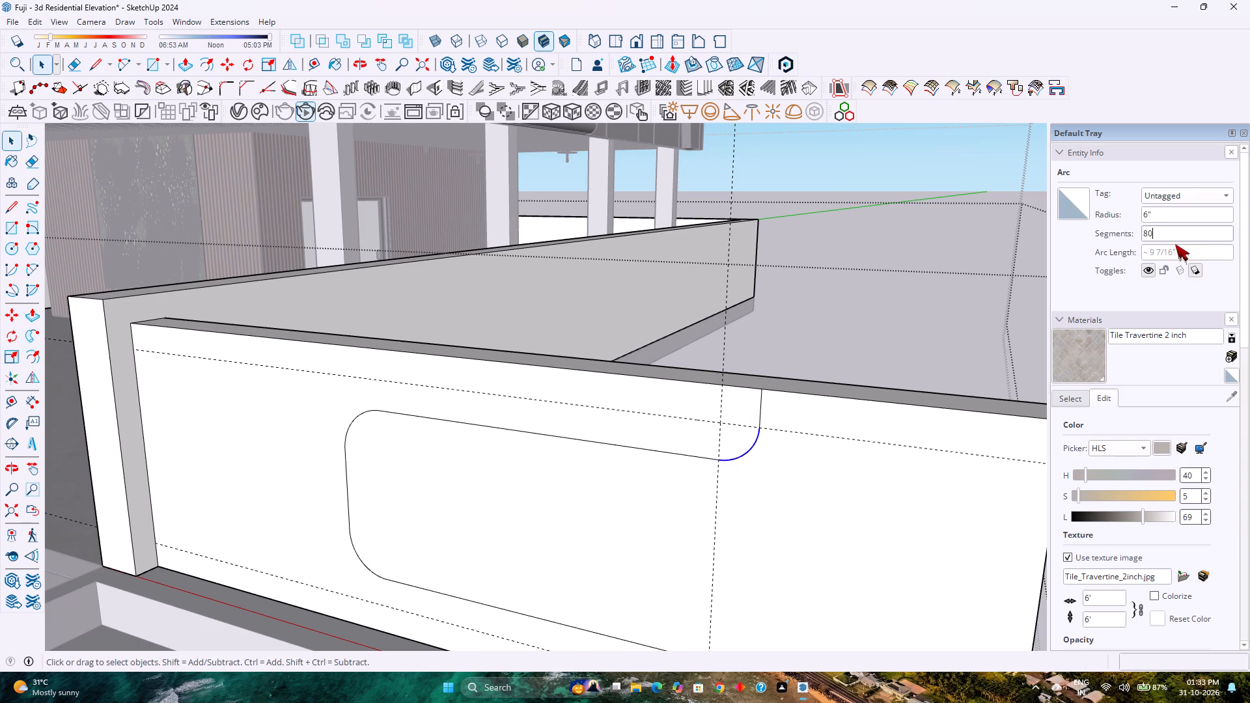
key("Return")
Set the segment count of the lower arm's end arc to 80.
scroll(726, 417, "down", 1)
middle_click(597, 497, "shift")
middle_click(597, 495, "shift")
middle_click_drag(597, 495, 580, 443, "shift")
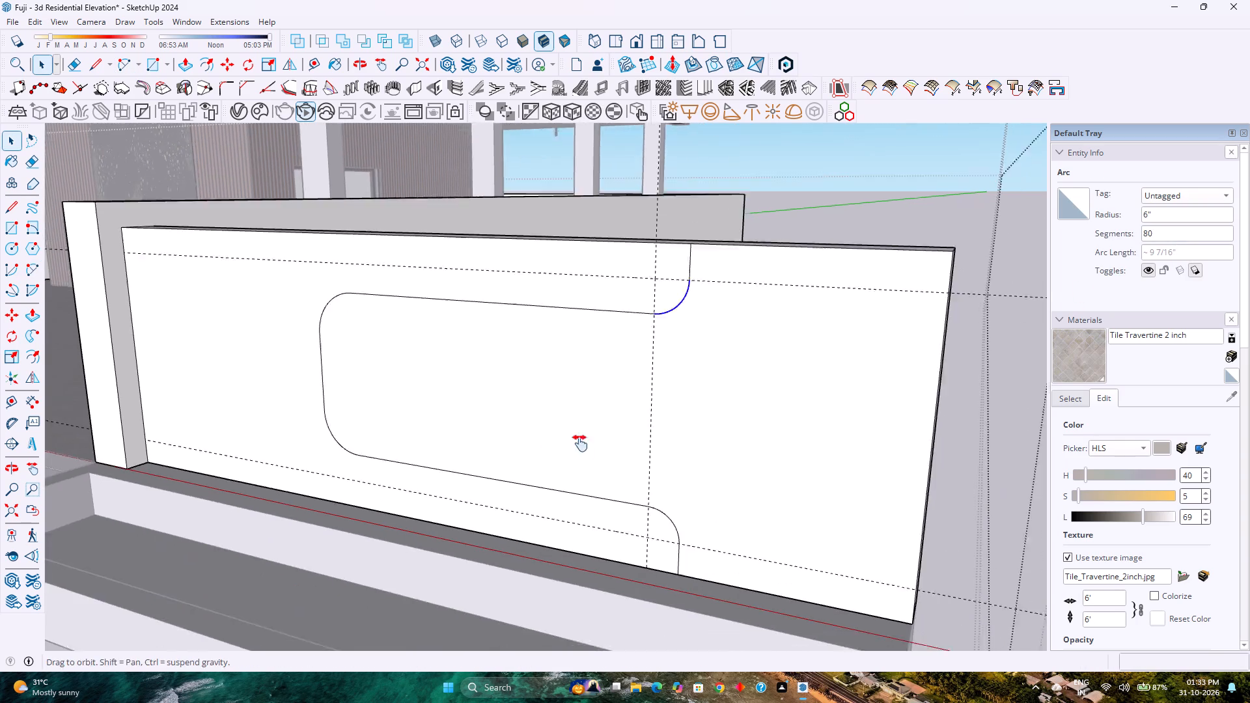
middle_click_drag(580, 443, 568, 390, "shift")
left_click(649, 434)
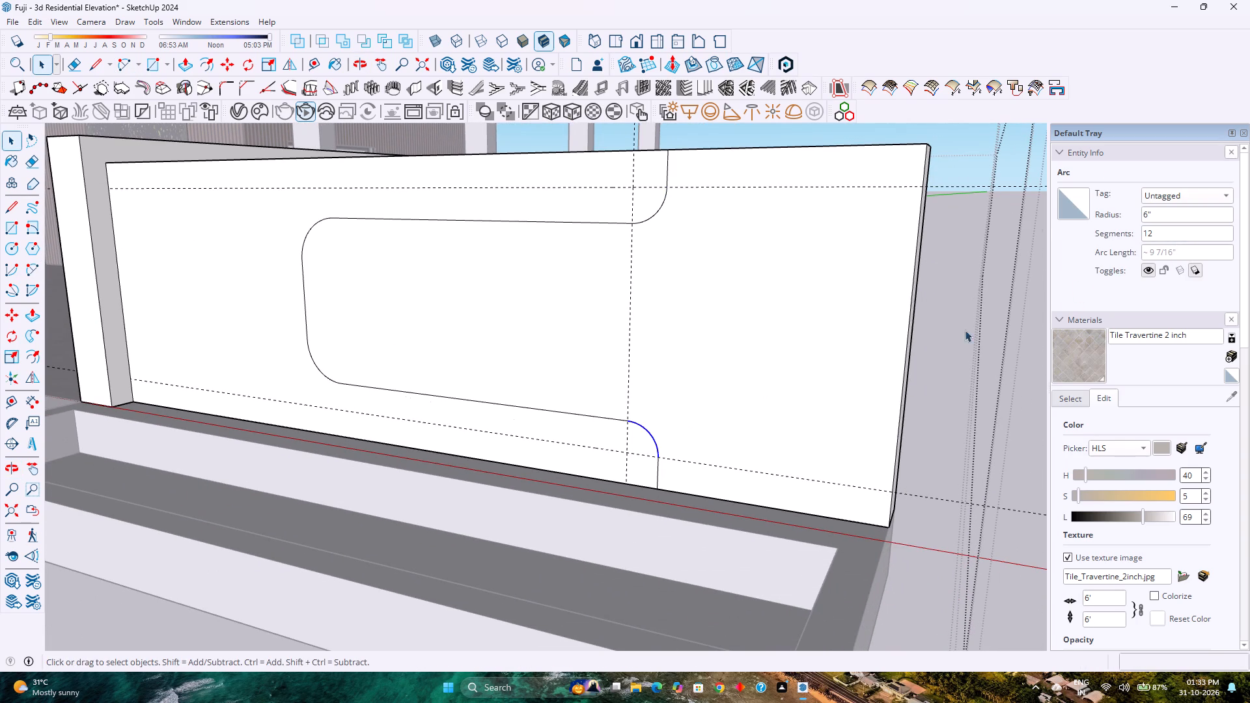
double_click(1174, 237)
key("8")
key("0")
key("Return")
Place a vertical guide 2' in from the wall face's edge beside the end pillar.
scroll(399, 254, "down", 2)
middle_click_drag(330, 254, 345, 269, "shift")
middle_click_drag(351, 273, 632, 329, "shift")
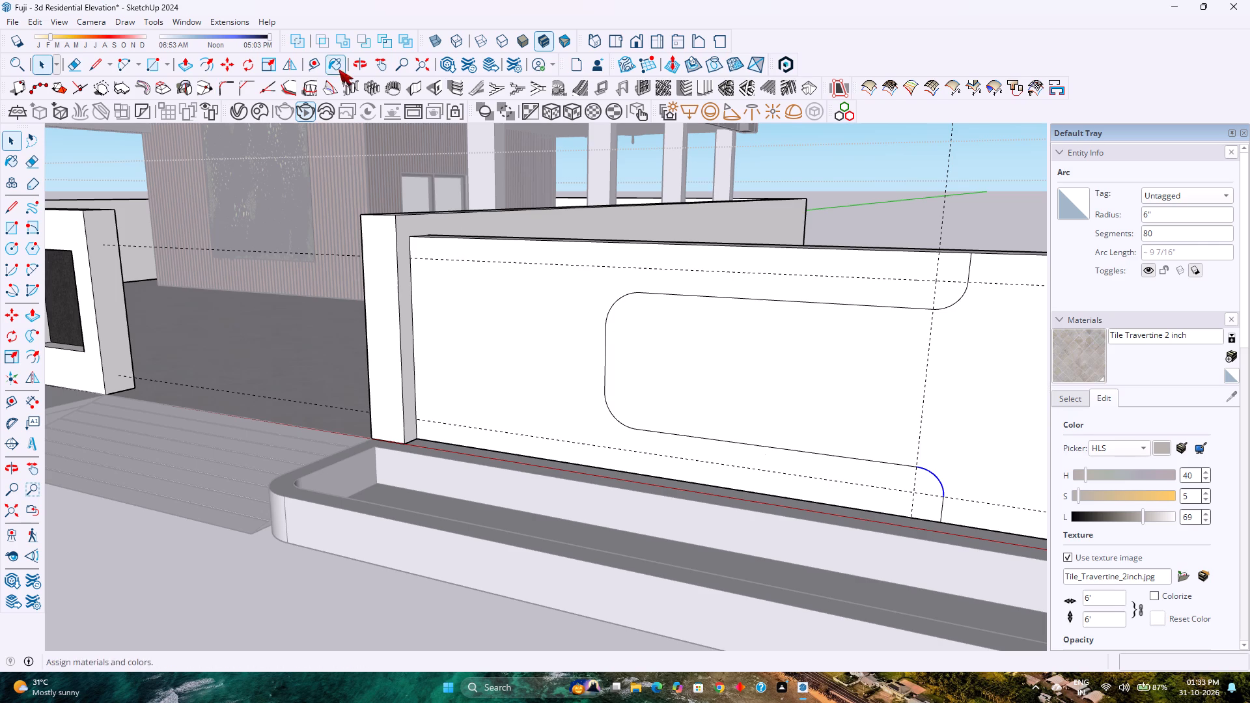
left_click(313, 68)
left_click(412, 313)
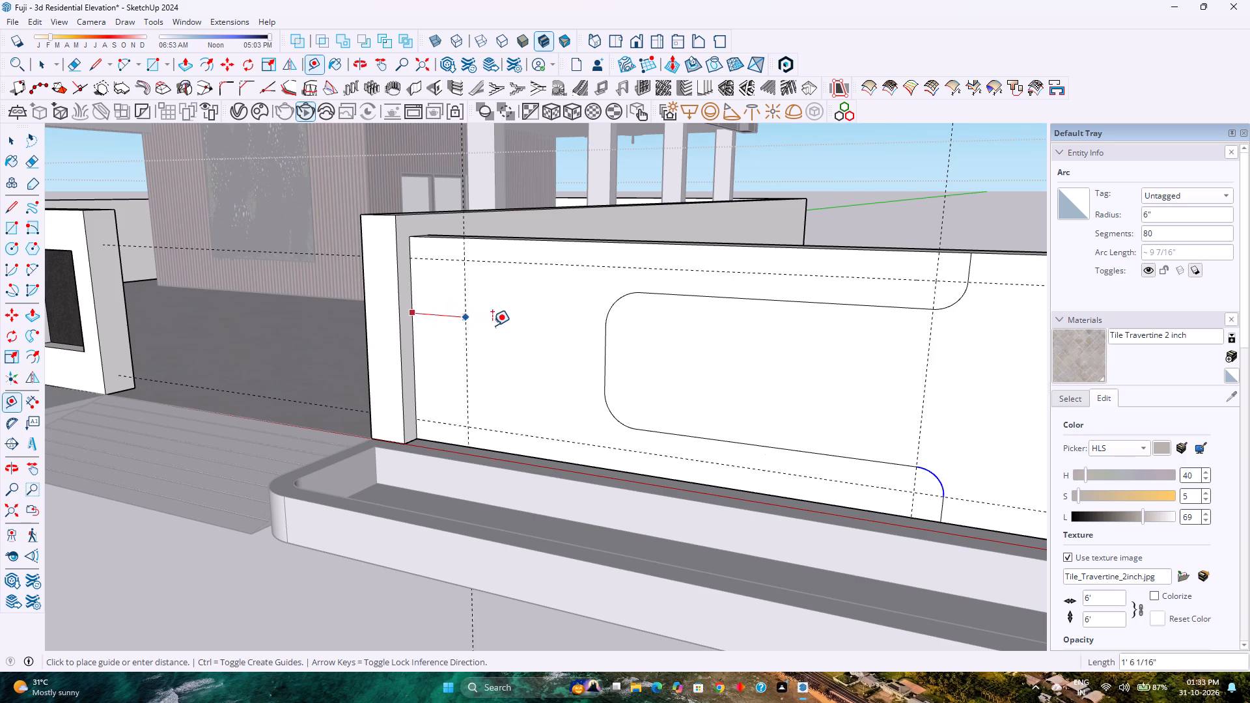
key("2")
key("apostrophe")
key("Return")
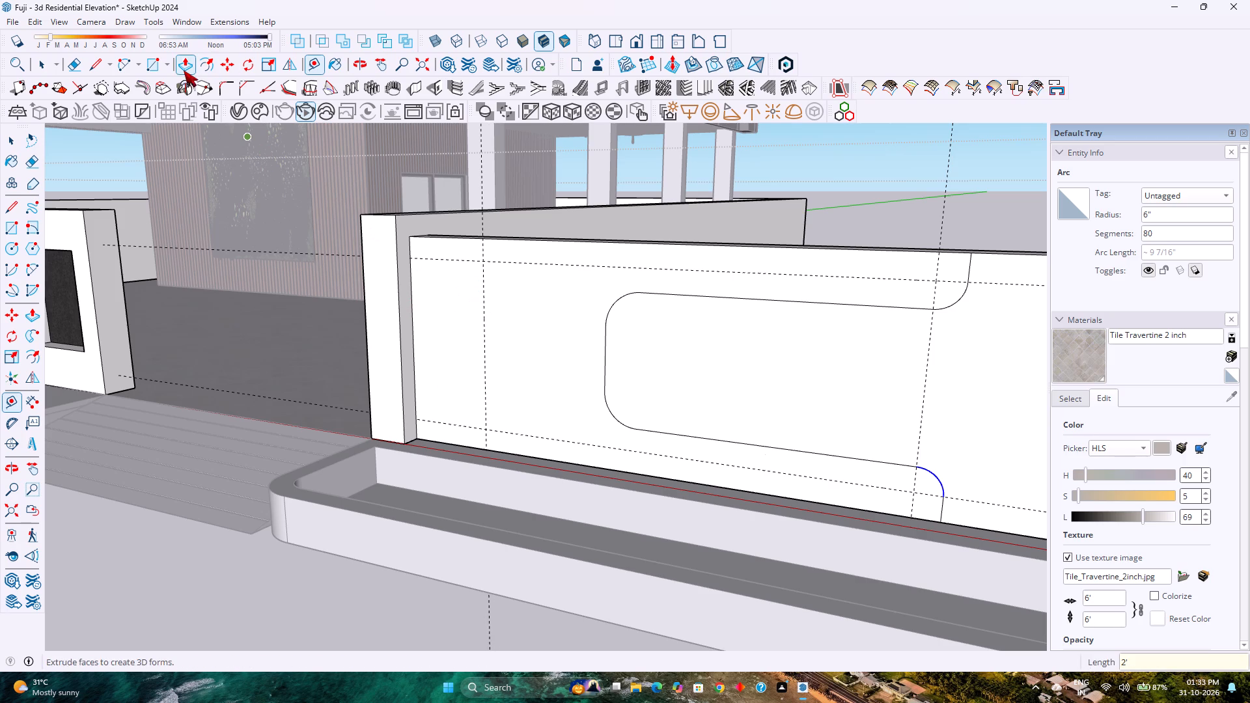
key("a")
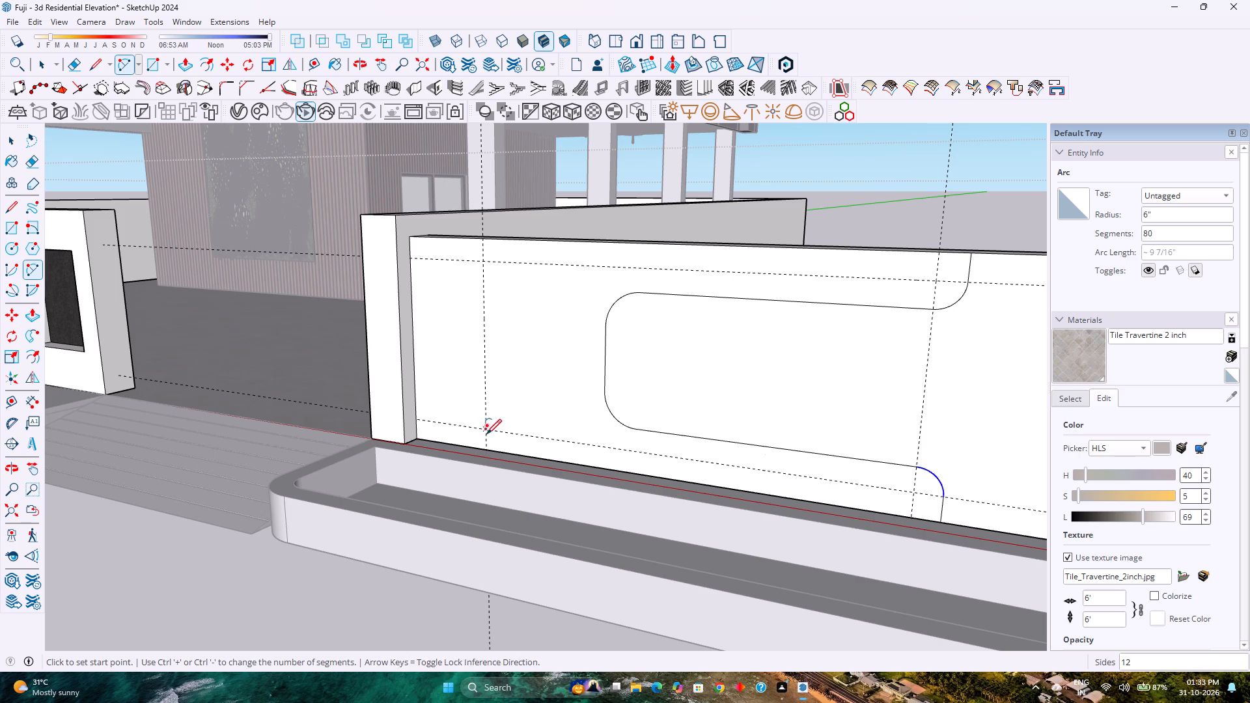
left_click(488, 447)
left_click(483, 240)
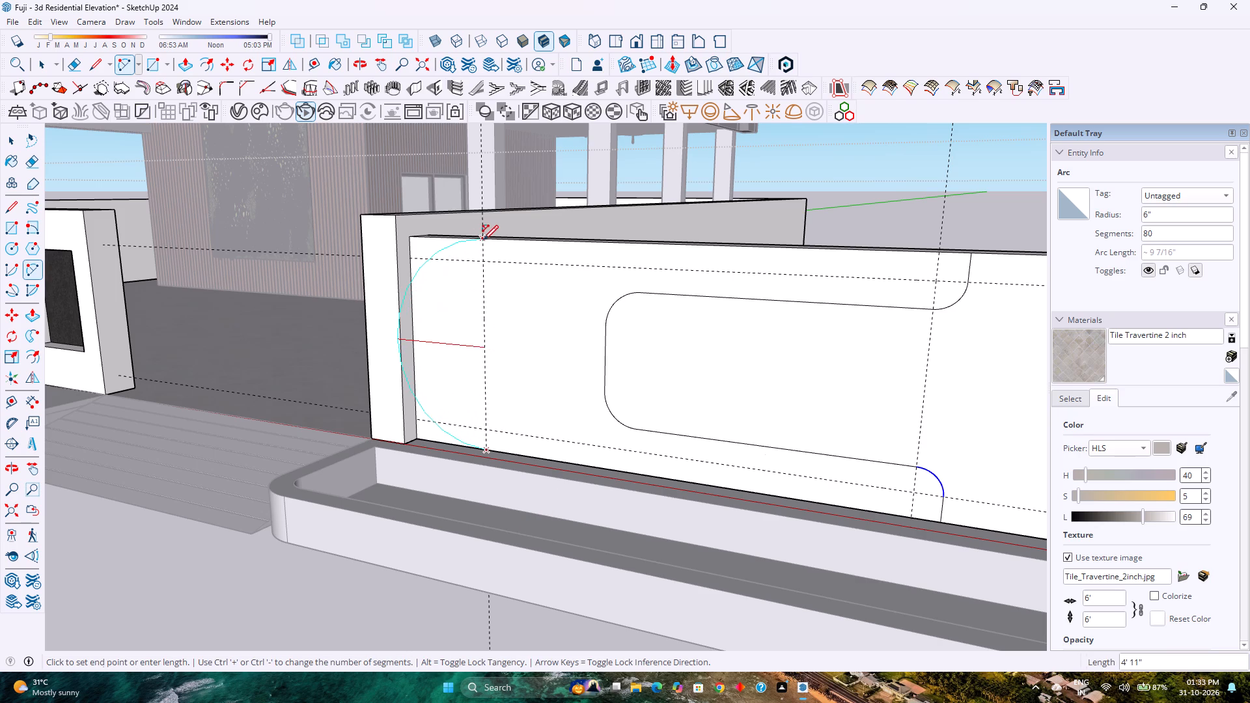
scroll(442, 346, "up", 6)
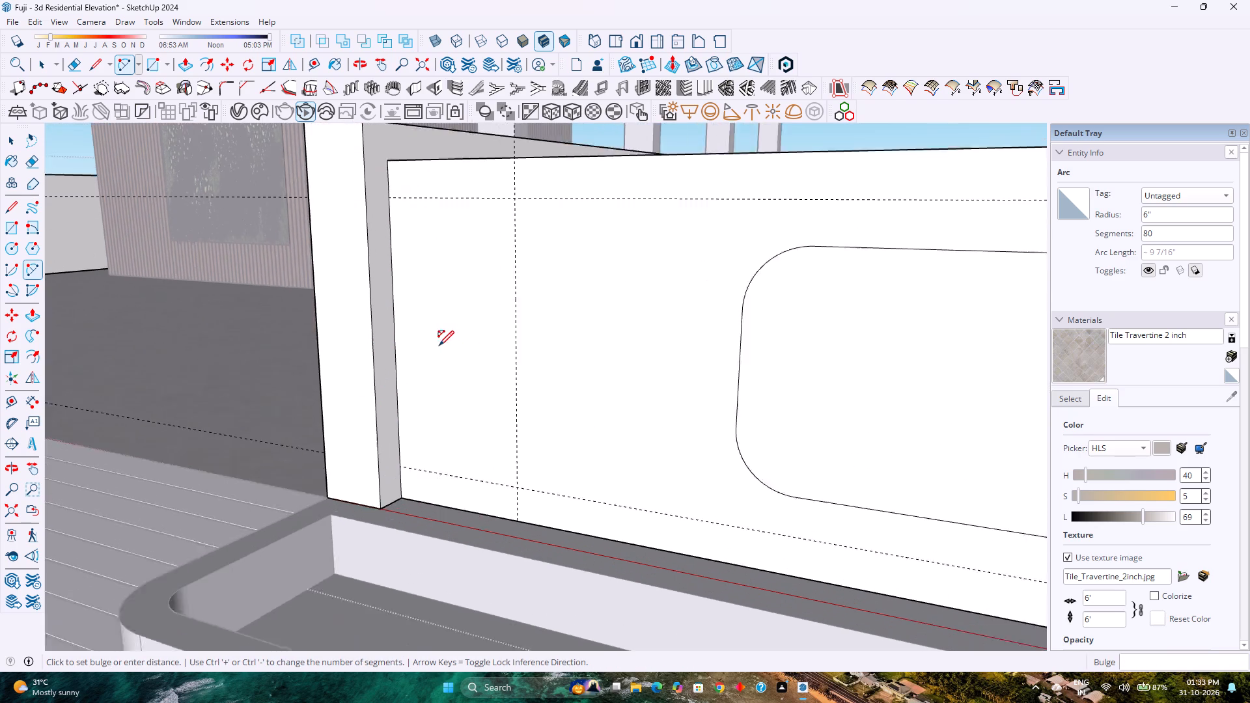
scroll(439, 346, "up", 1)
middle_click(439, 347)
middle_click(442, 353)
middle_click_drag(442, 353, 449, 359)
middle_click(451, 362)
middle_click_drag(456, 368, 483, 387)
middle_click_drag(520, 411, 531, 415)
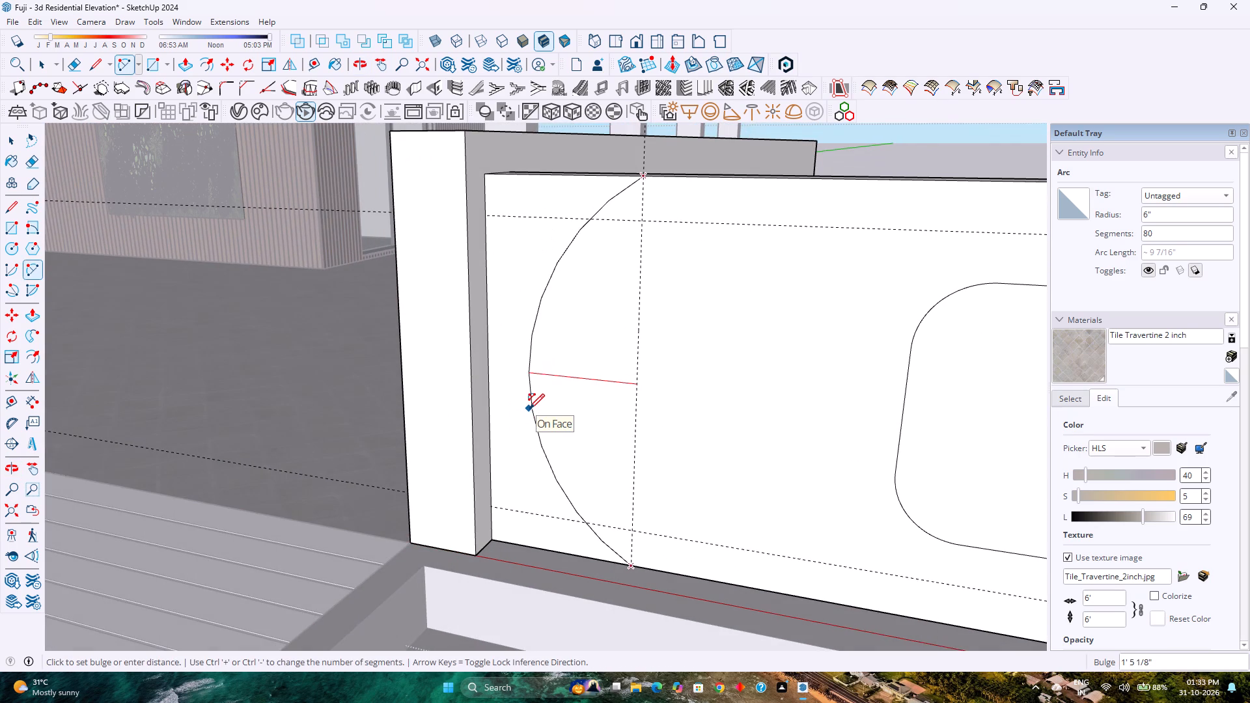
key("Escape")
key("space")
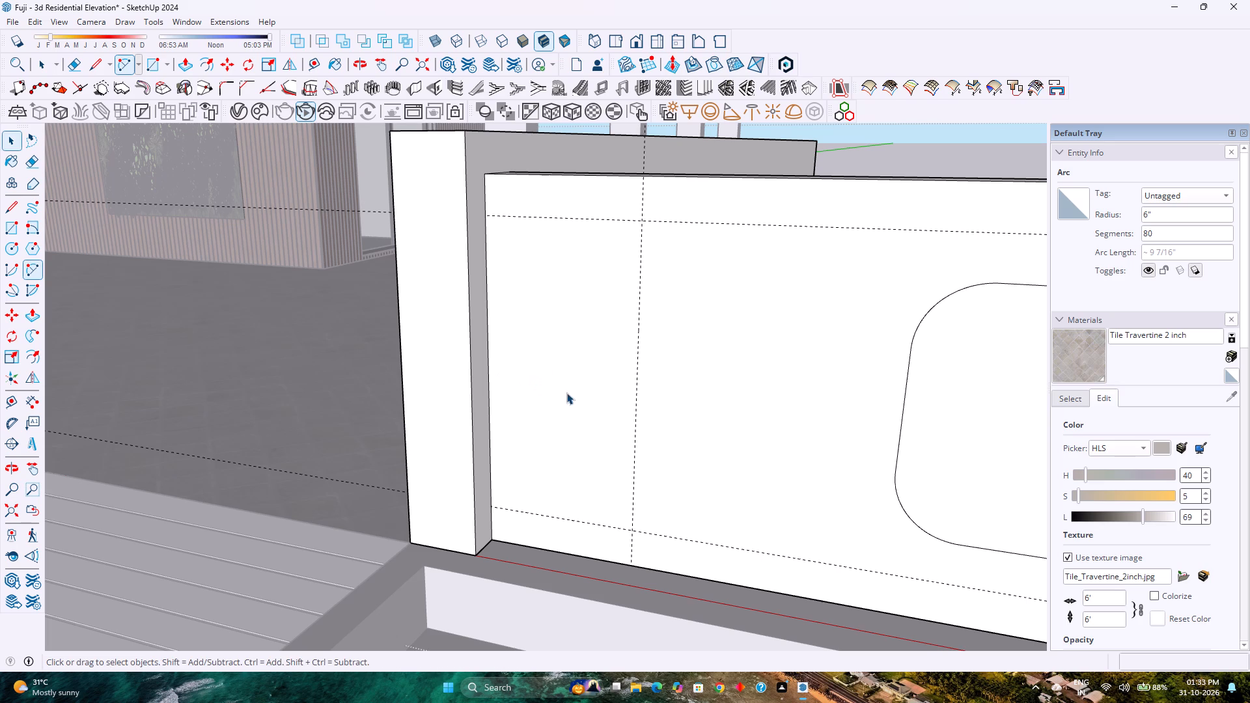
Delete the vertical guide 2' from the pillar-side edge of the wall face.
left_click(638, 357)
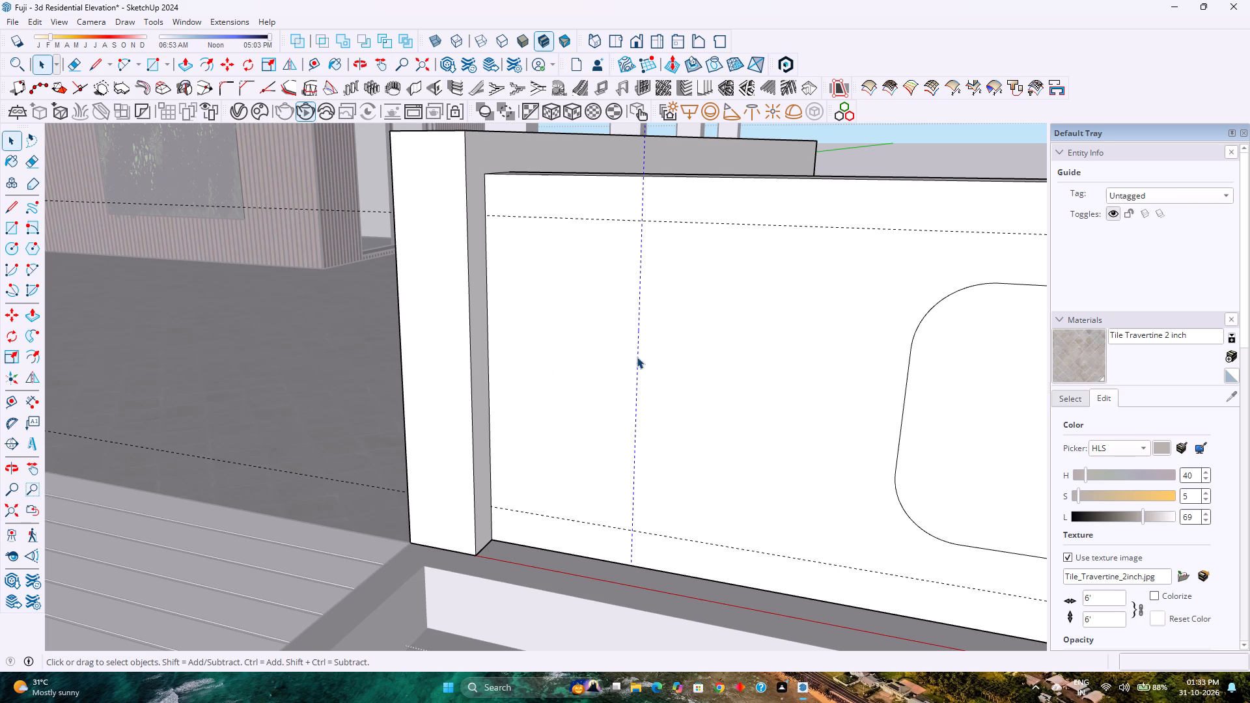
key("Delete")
Place a vertical guide 6" in from the wall face's edge beside the end pillar.
scroll(615, 359, "down", 5)
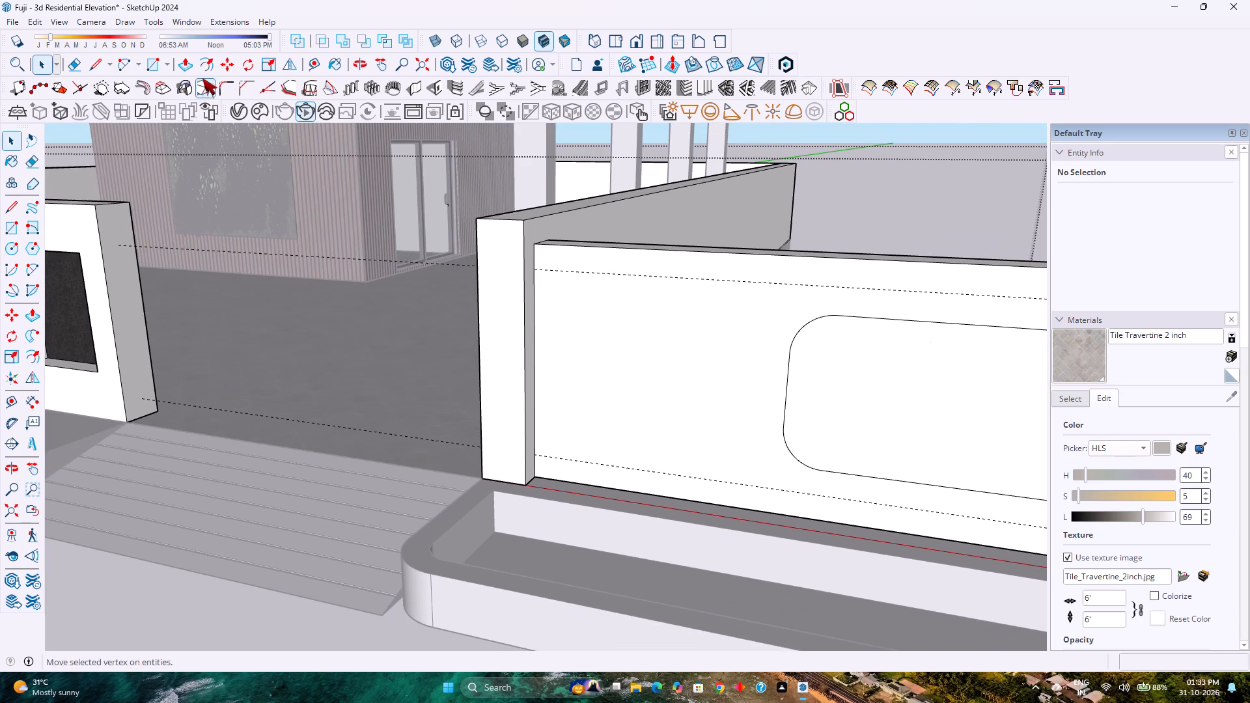
left_click(311, 66)
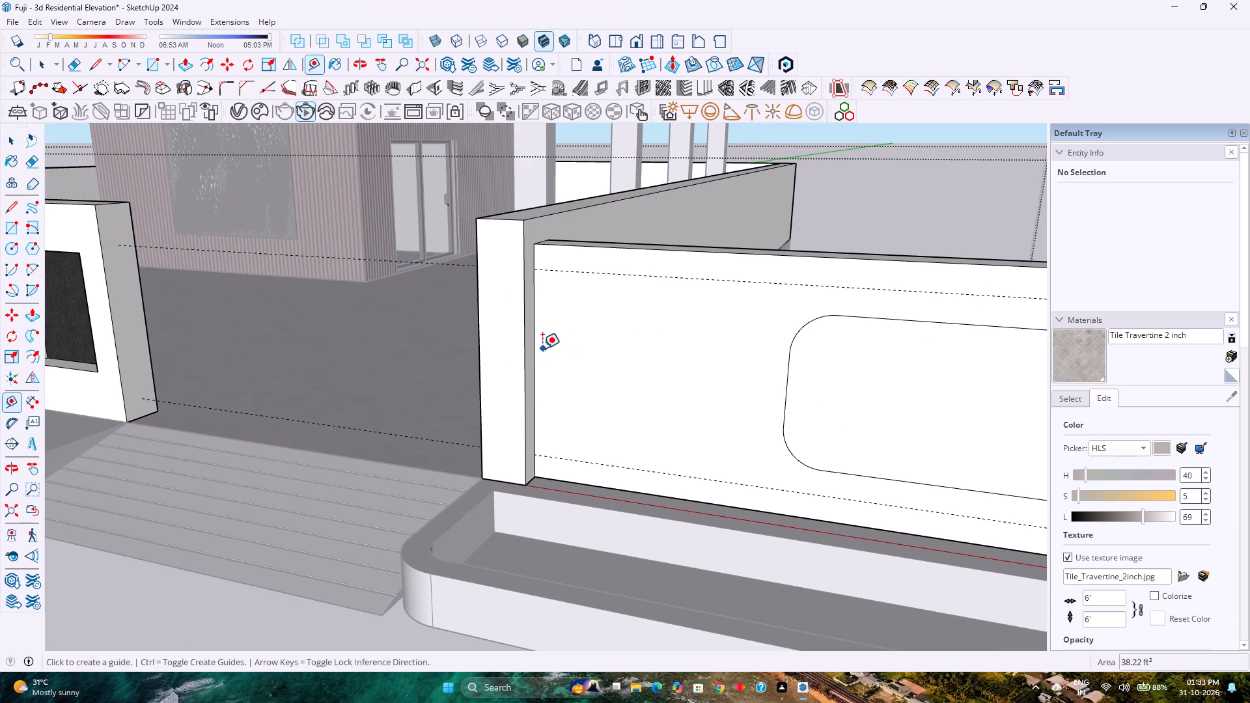
left_click(537, 344)
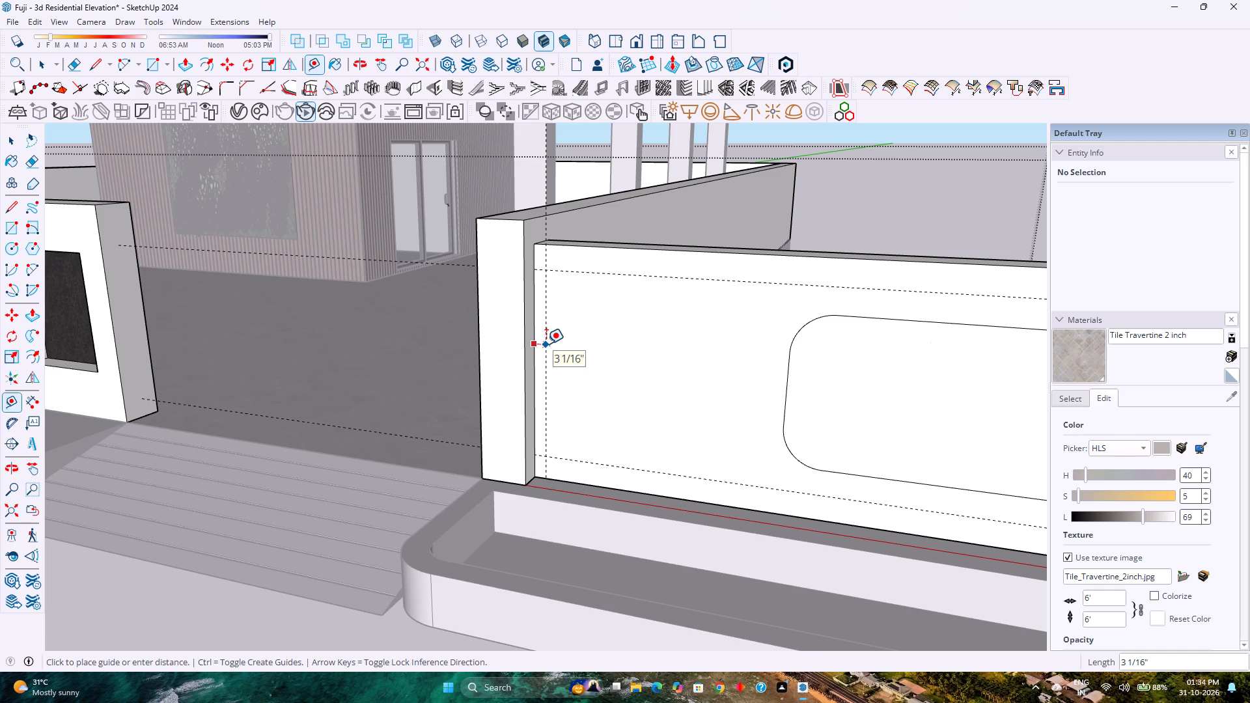
key("6")
key("Return")
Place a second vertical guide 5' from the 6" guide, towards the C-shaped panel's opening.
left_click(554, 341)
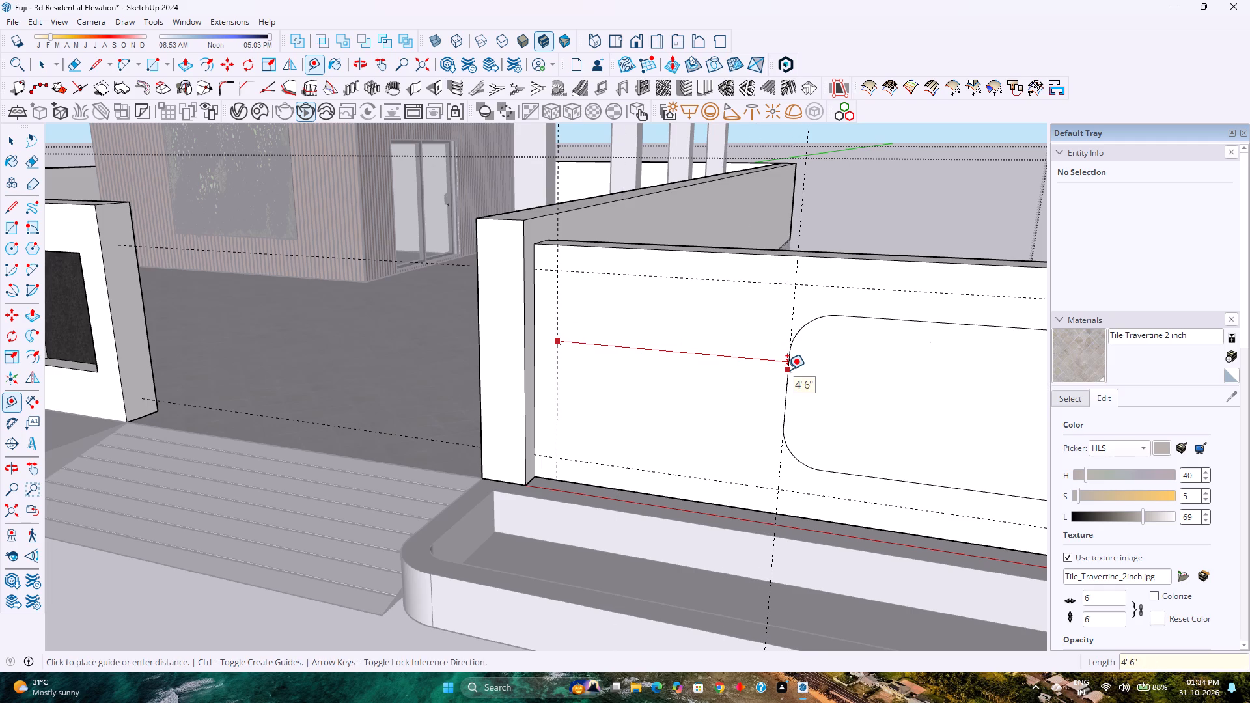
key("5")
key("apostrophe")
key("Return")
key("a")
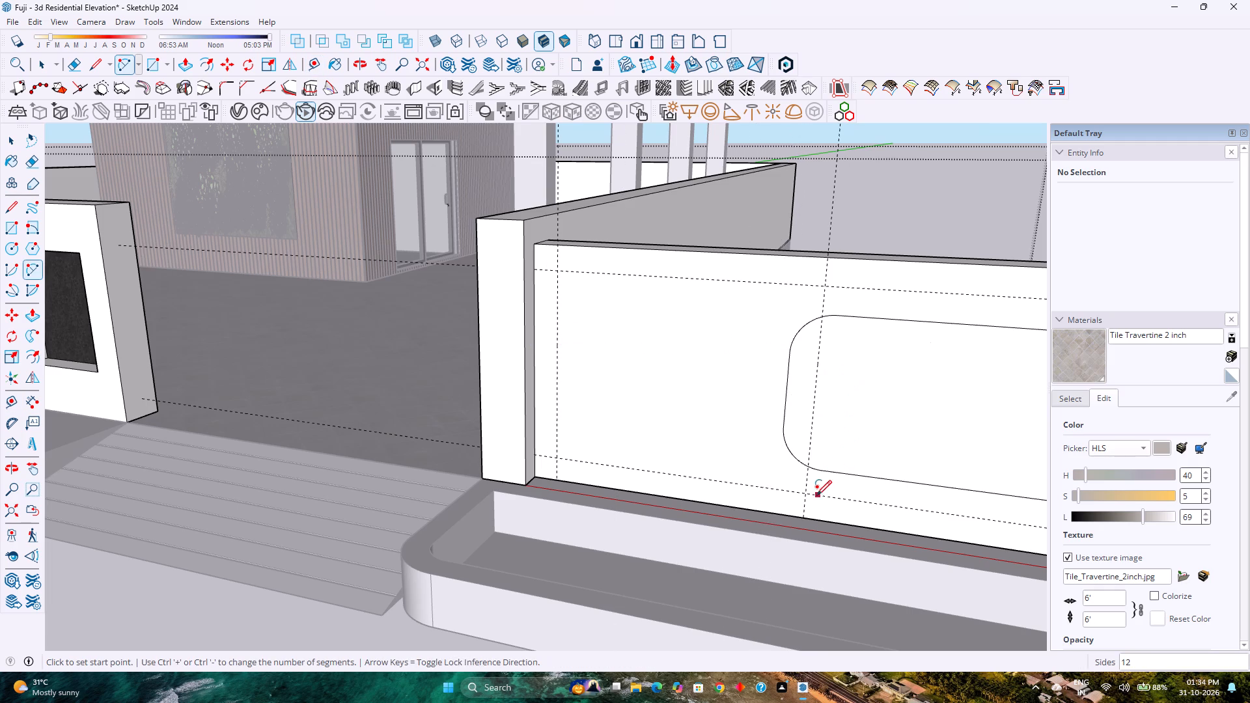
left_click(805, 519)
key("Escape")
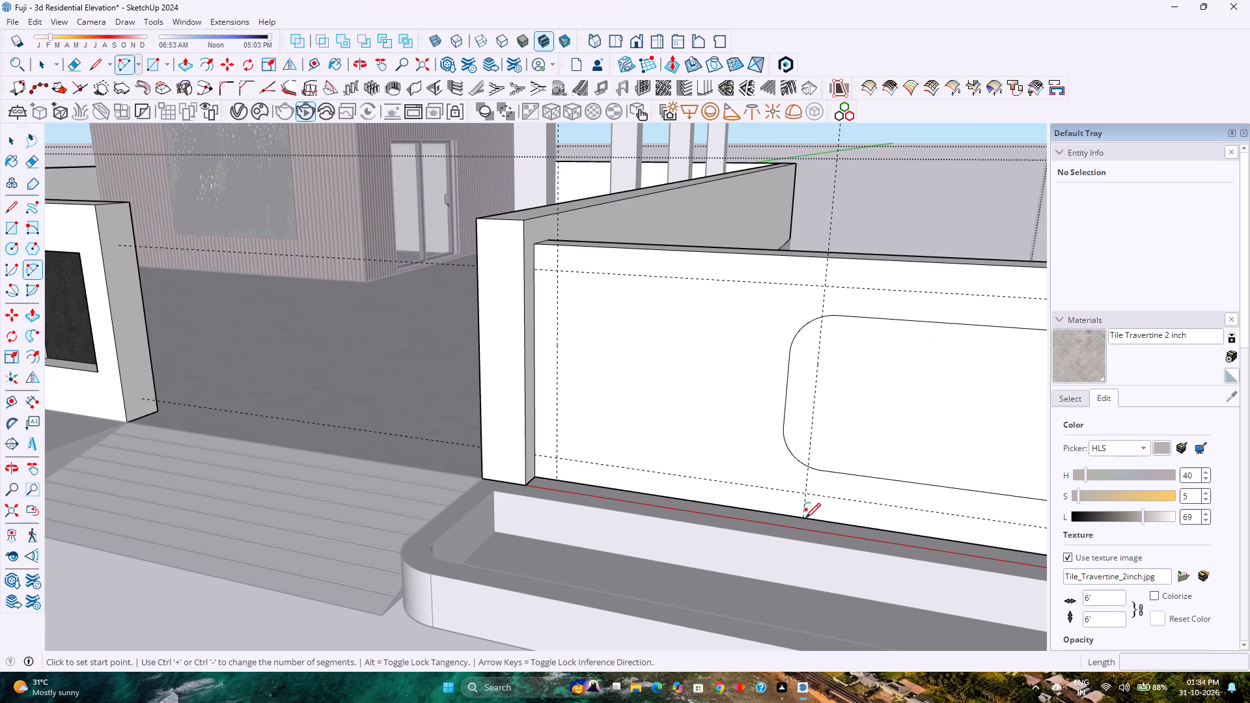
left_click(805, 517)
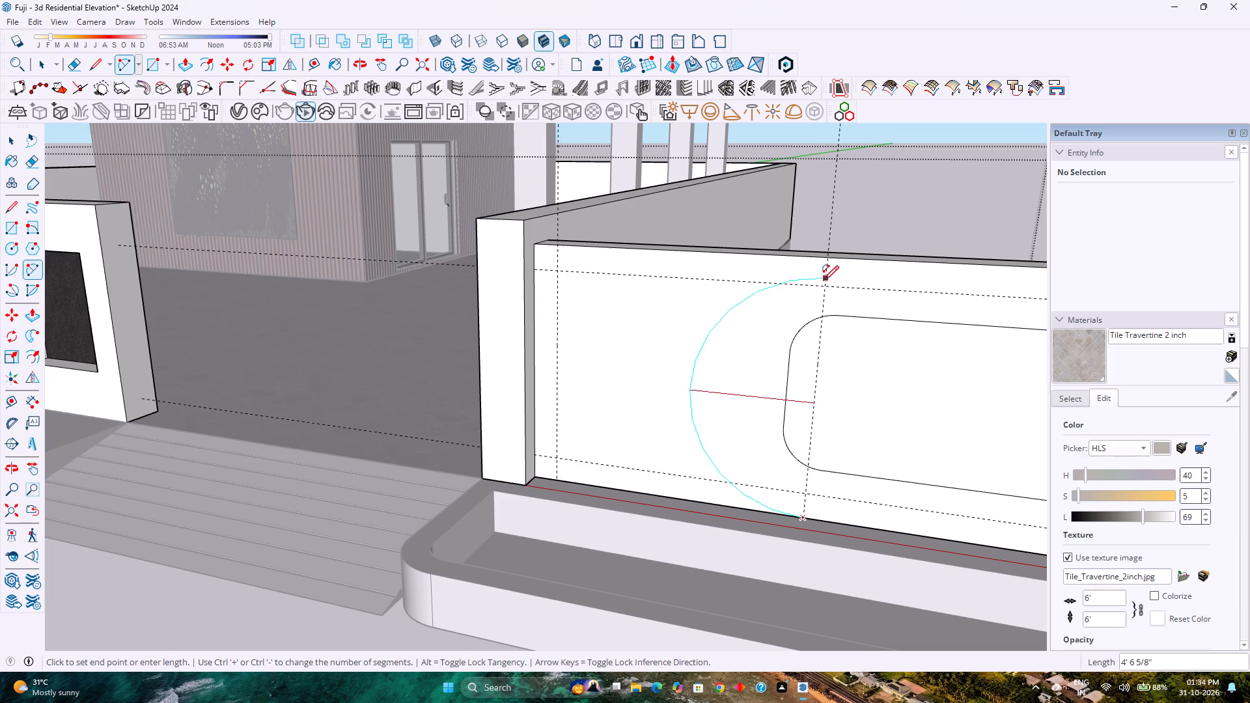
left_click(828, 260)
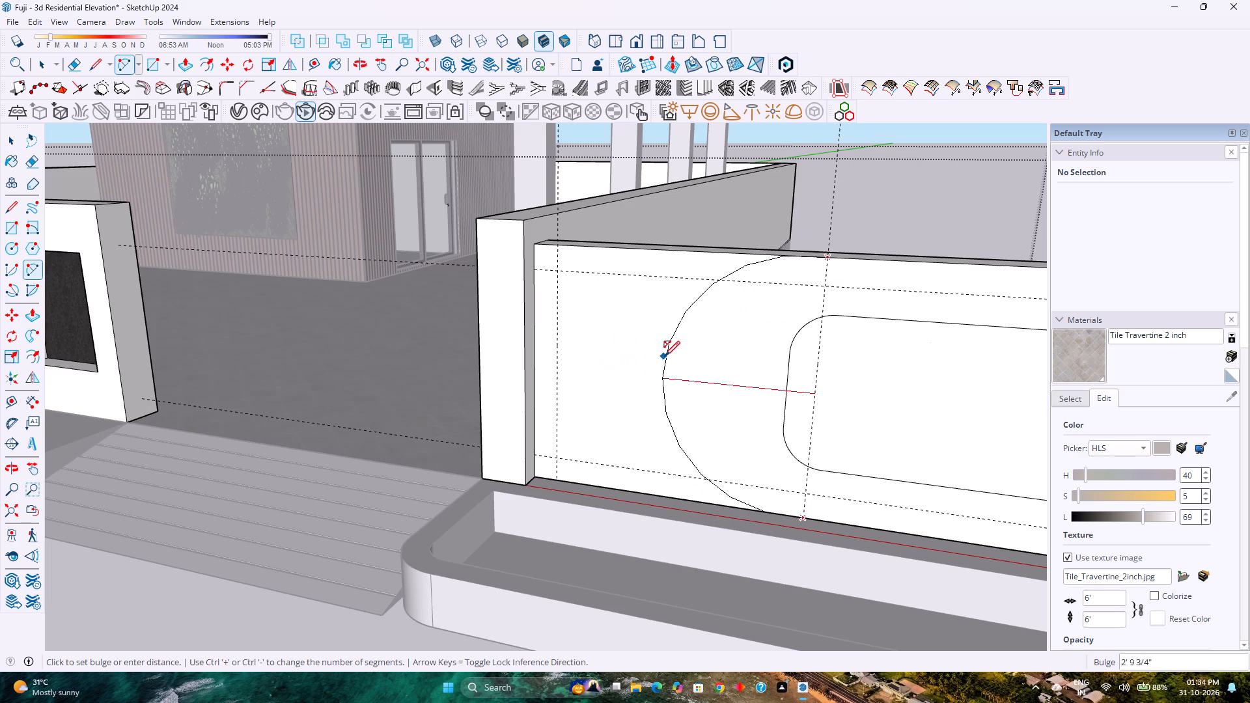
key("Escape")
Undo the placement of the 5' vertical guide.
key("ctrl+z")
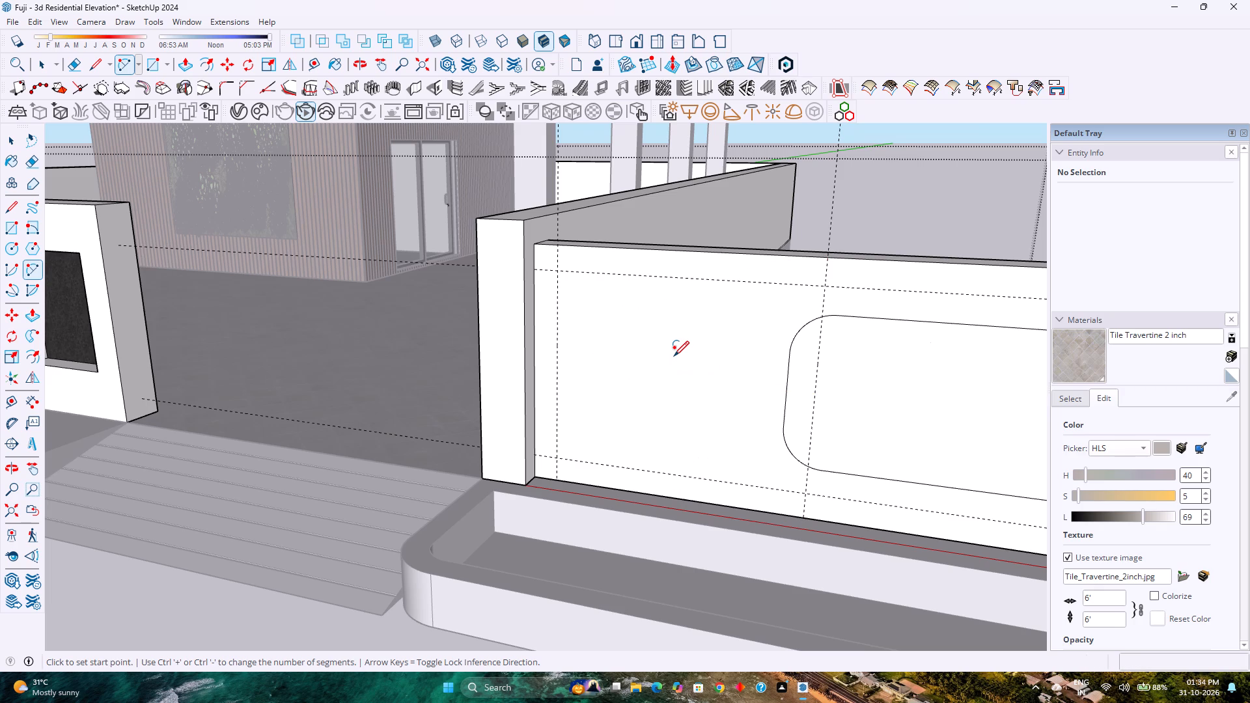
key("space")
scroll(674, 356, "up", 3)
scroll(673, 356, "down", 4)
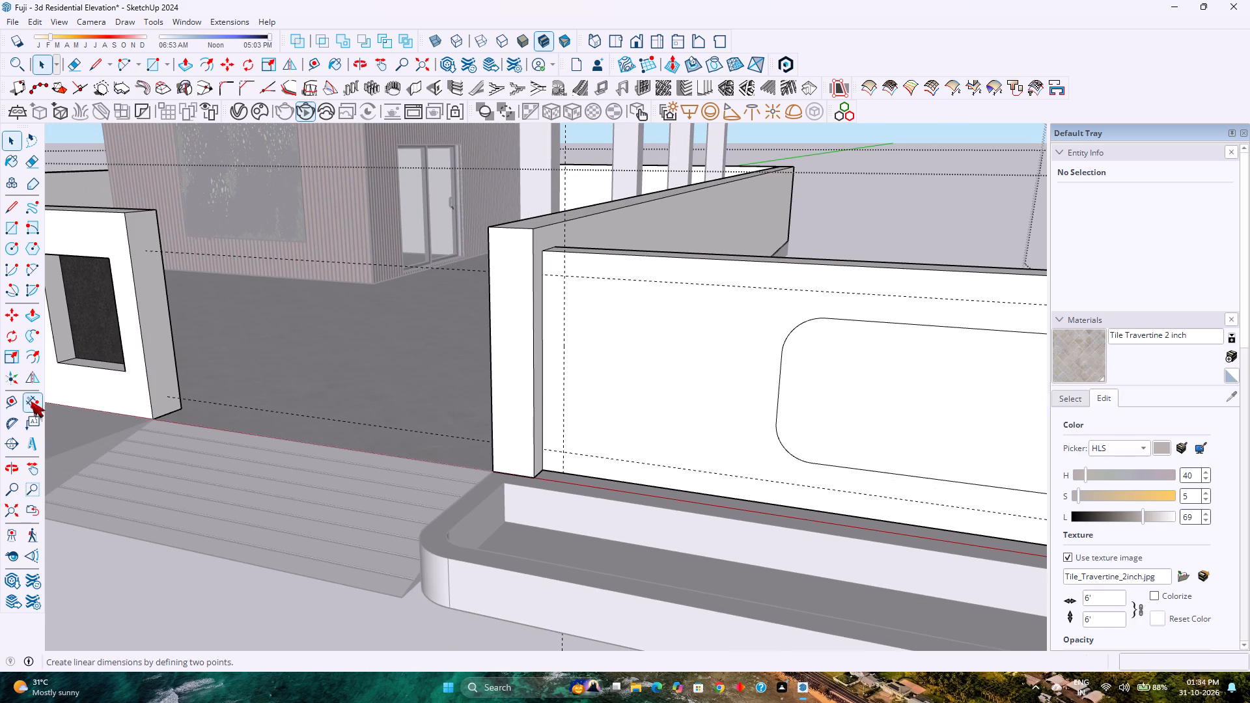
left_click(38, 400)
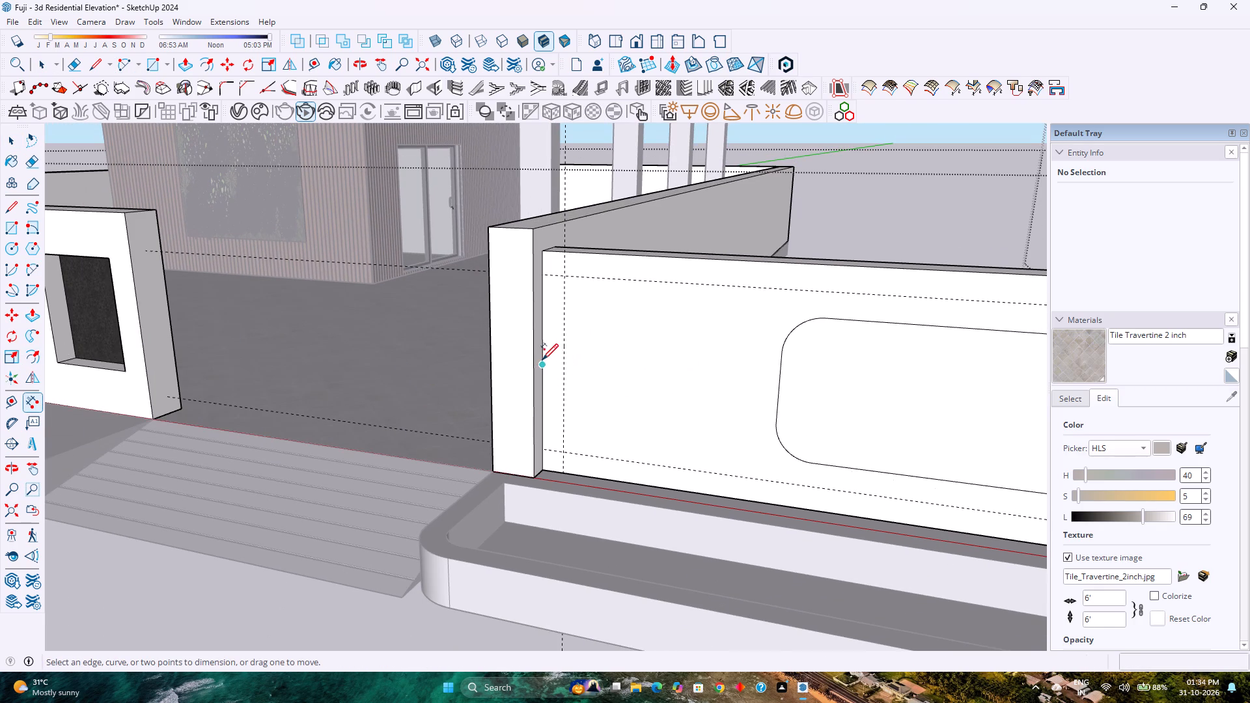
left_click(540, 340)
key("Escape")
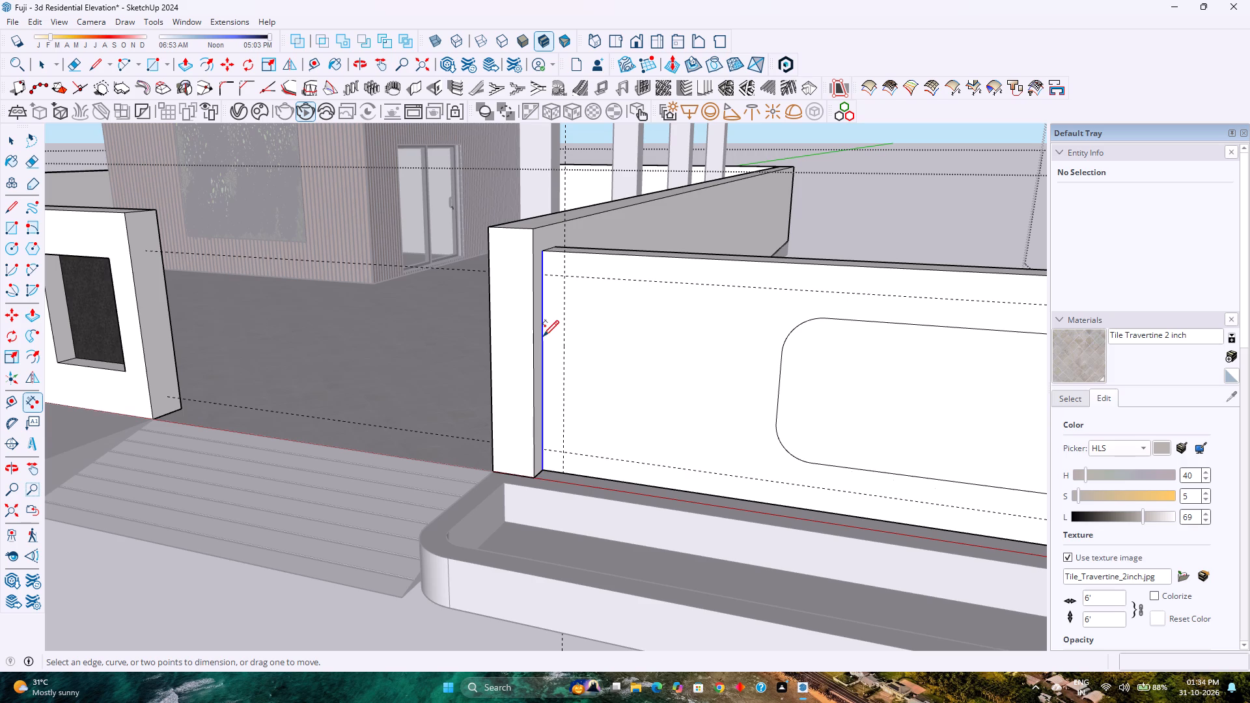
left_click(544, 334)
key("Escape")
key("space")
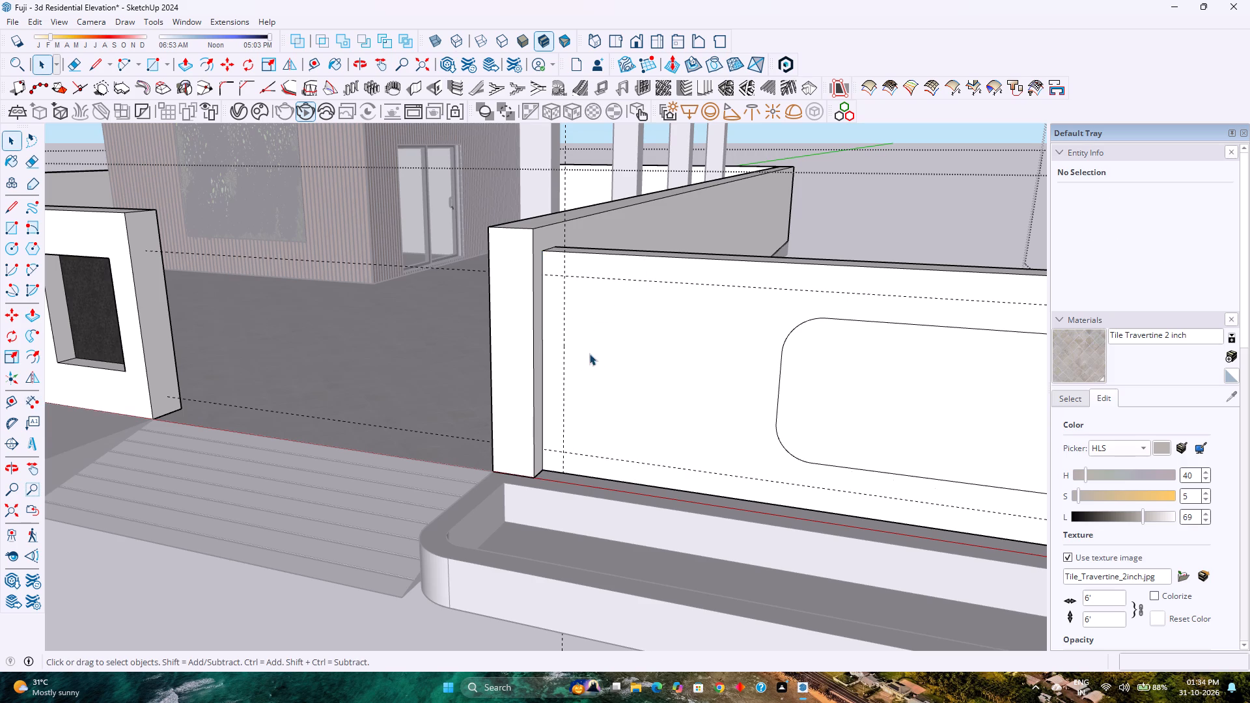
Place a vertical guide 4'11" from the guide beside the pillar, towards the C-shaped panel's opening.
left_click(563, 338)
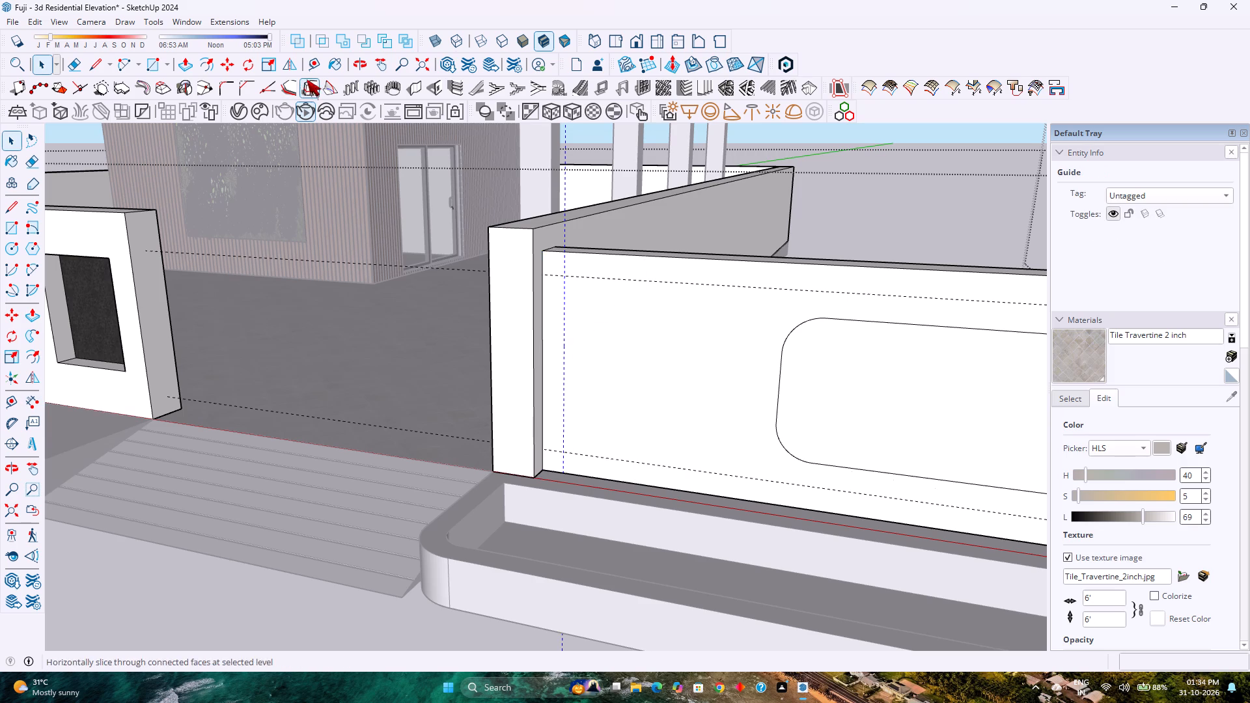
left_click(309, 69)
left_click(562, 297)
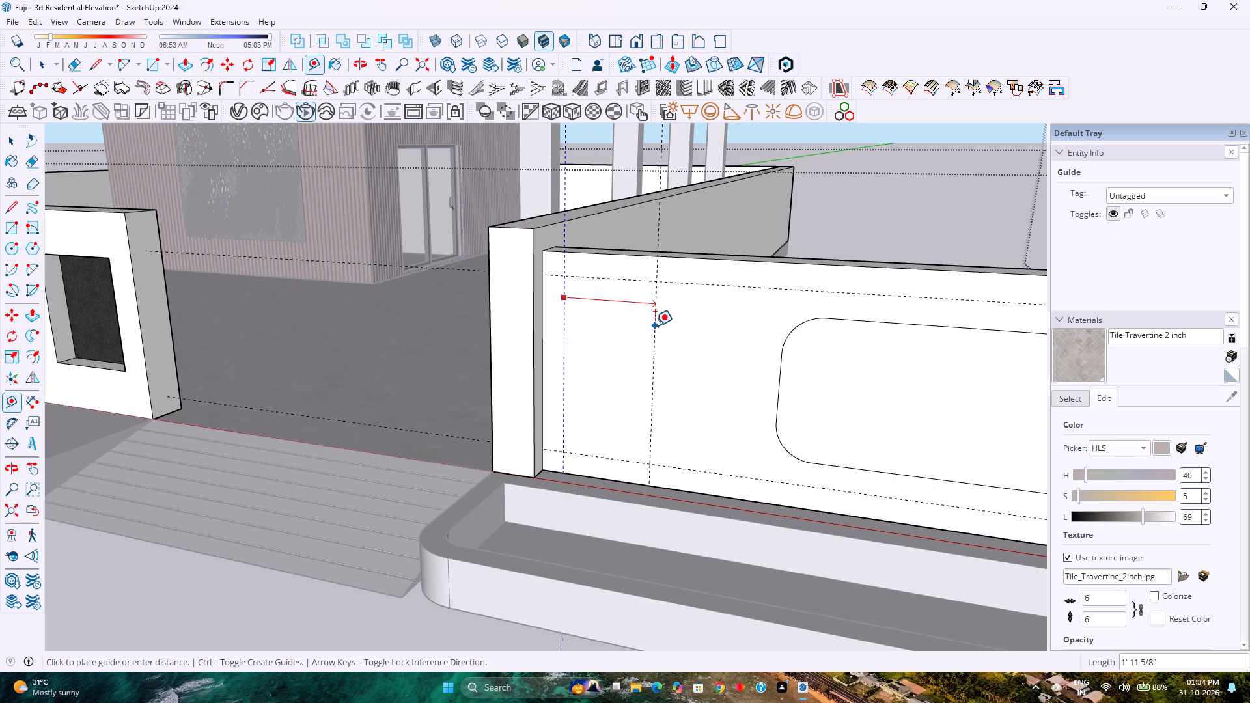
type("4'11")
key("Return")
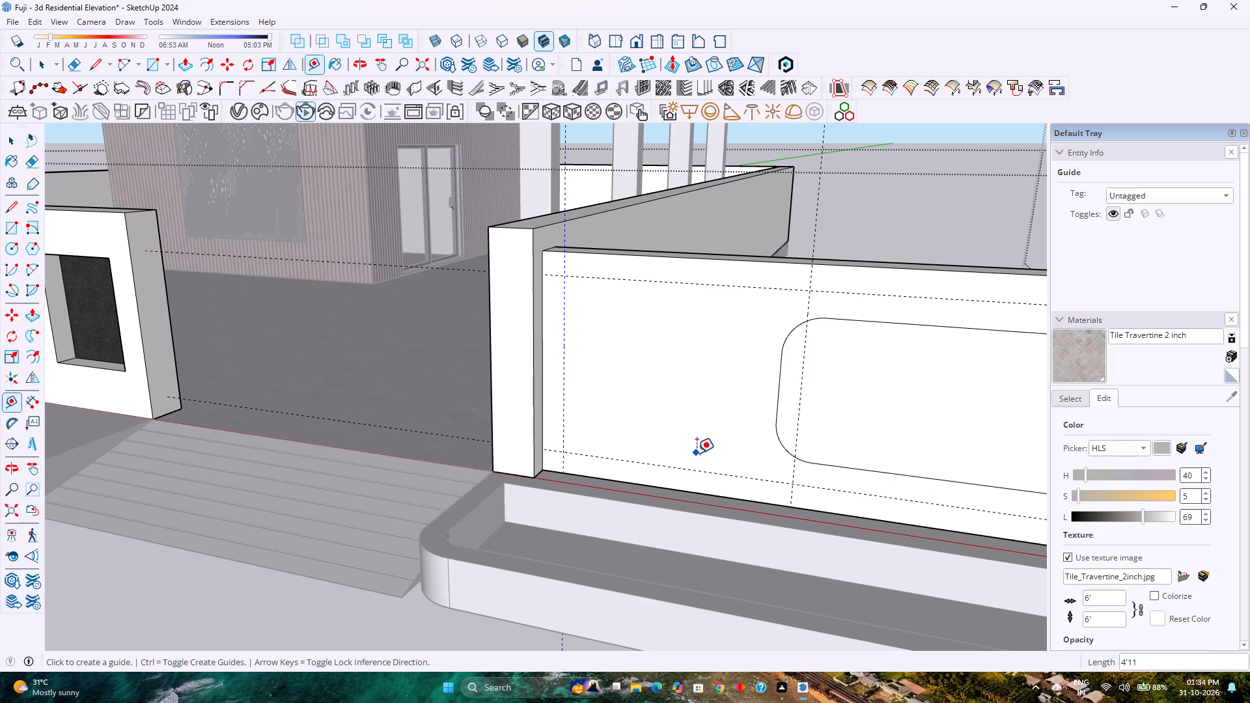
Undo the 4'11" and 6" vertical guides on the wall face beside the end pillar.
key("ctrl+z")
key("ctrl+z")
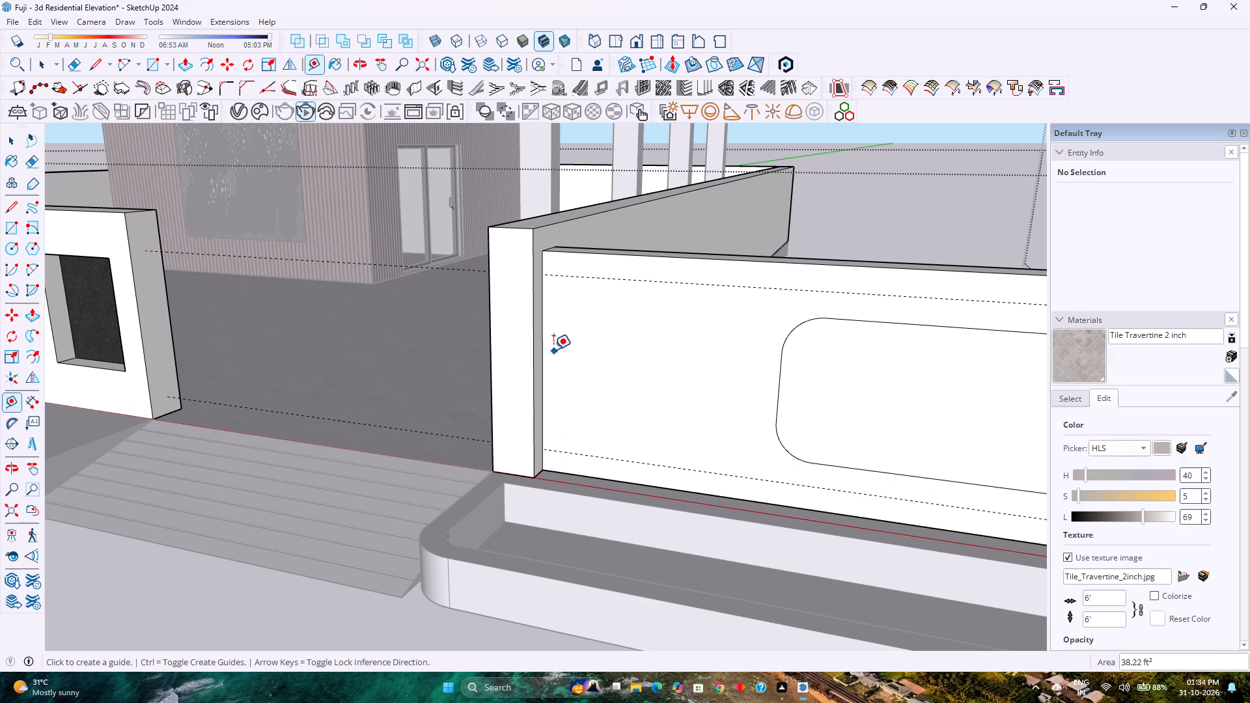
Place a vertical guide 4'11" from the wall face's edge at the end pillar, towards the C-shaped panel's opening.
left_click(545, 328)
type("4'11")
key("shift+quotedbl")
key("Return")
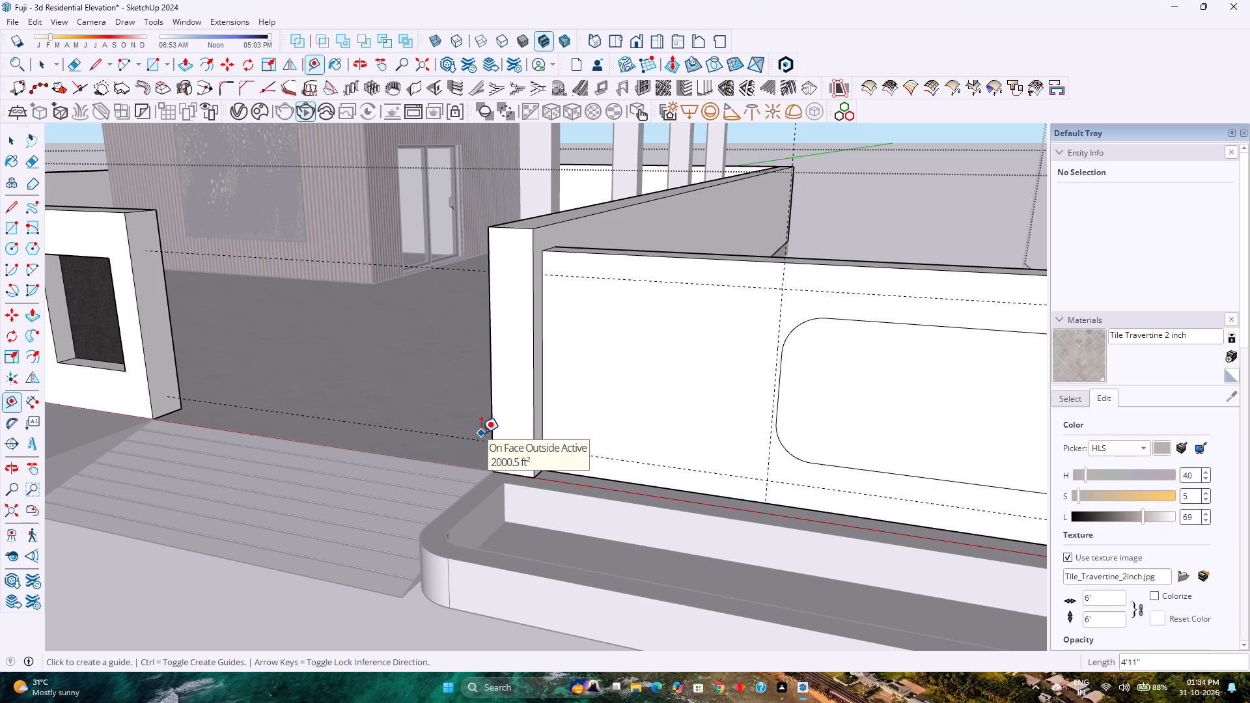
Draw a semicircular arc bulging towards the pillar, spanning the wall face's full 4'11" height along the new vertical guide.
key("a")
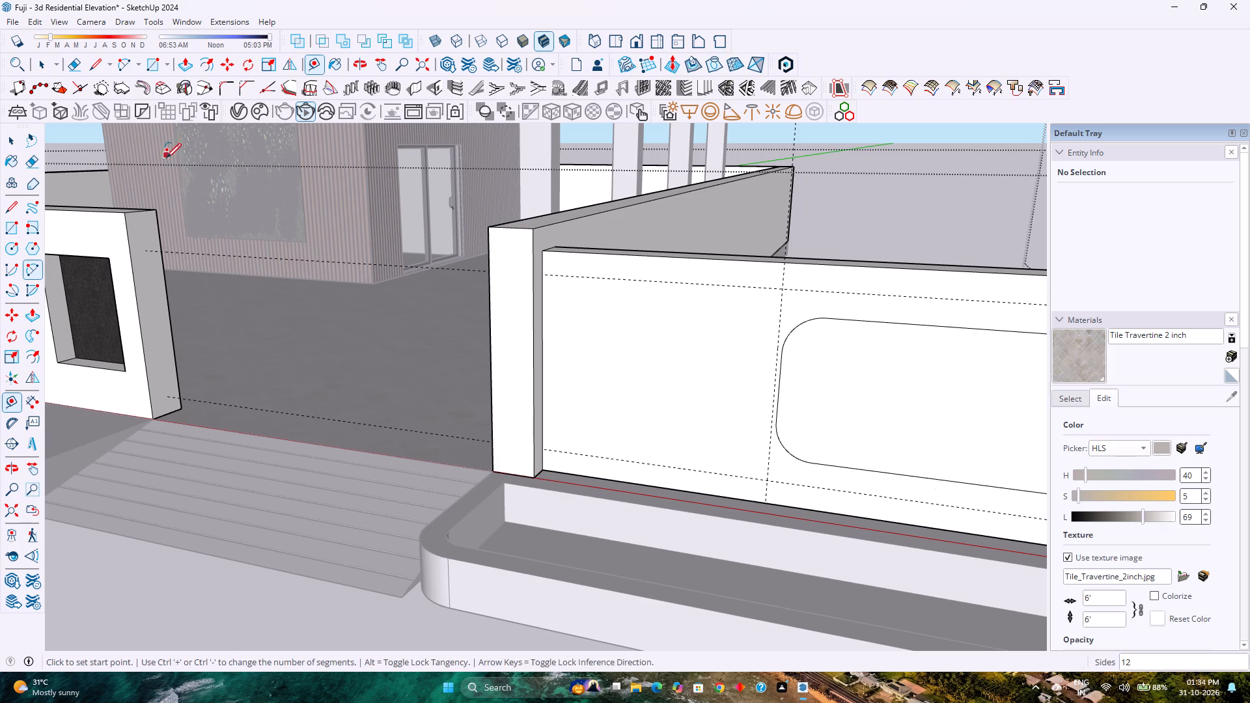
left_click(768, 501)
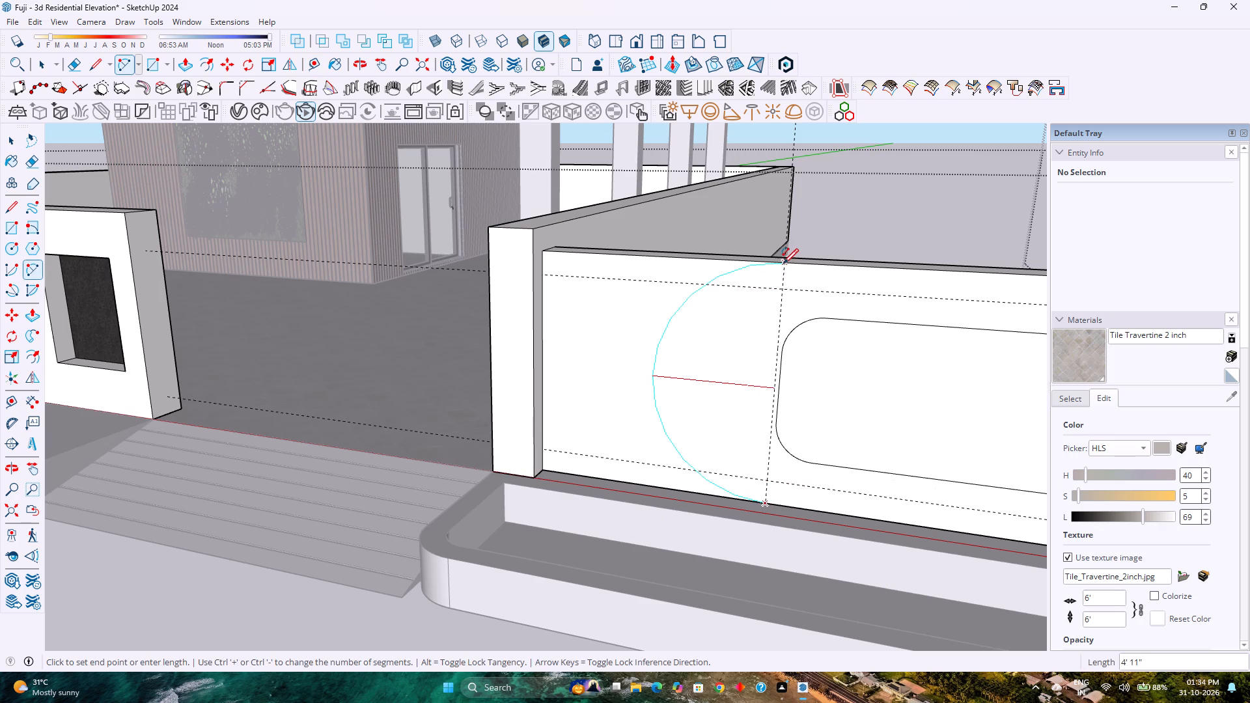
double_click(783, 264)
key("space")
scroll(734, 323, "down", 2)
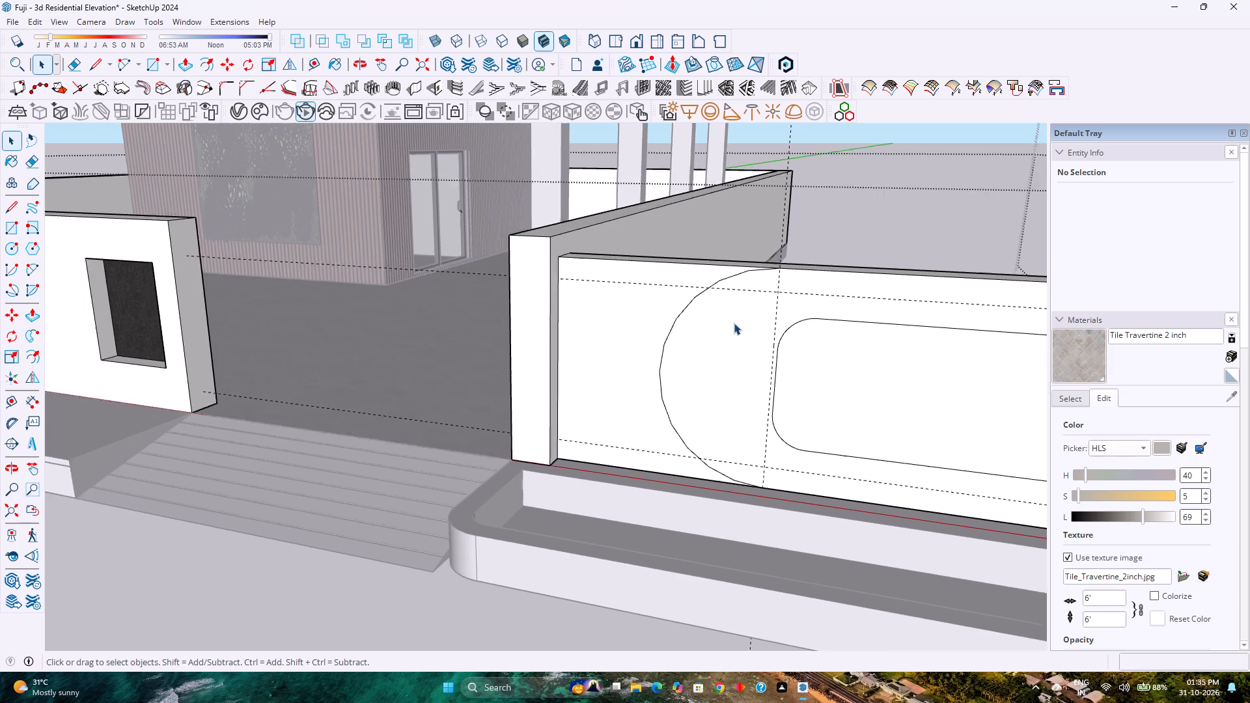
scroll(734, 323, "down", 5)
middle_click_drag(734, 330, 525, 376, "shift")
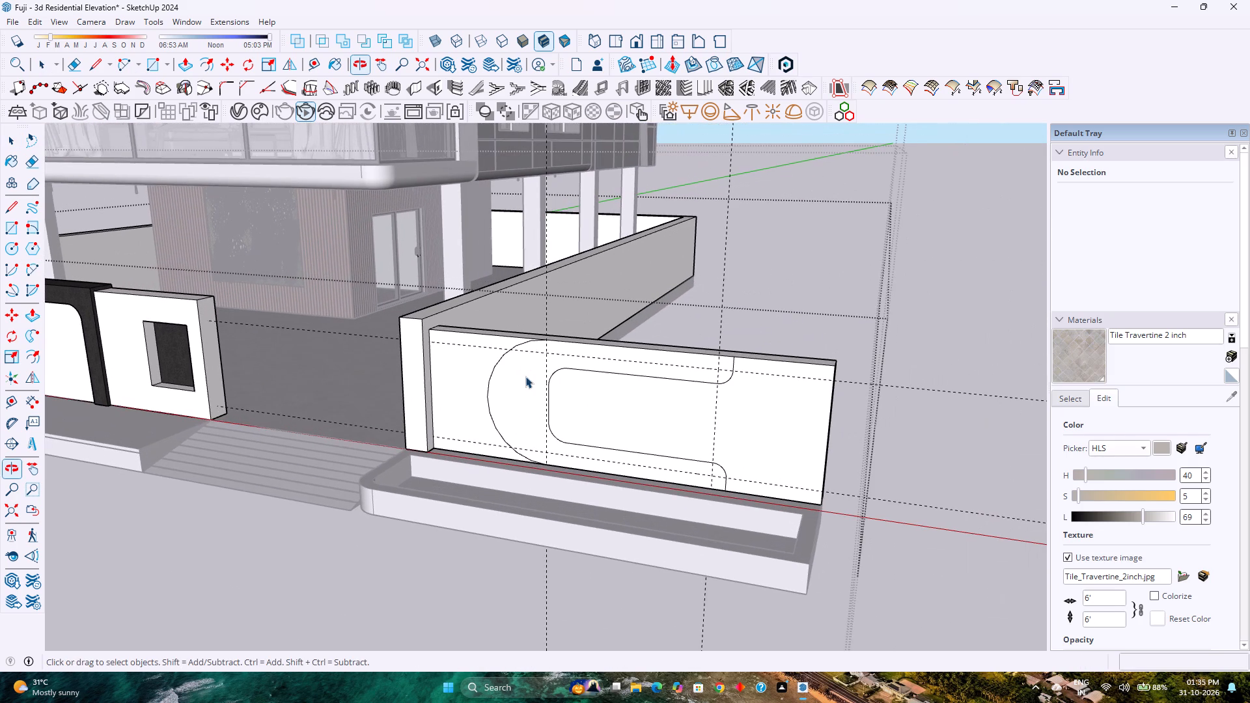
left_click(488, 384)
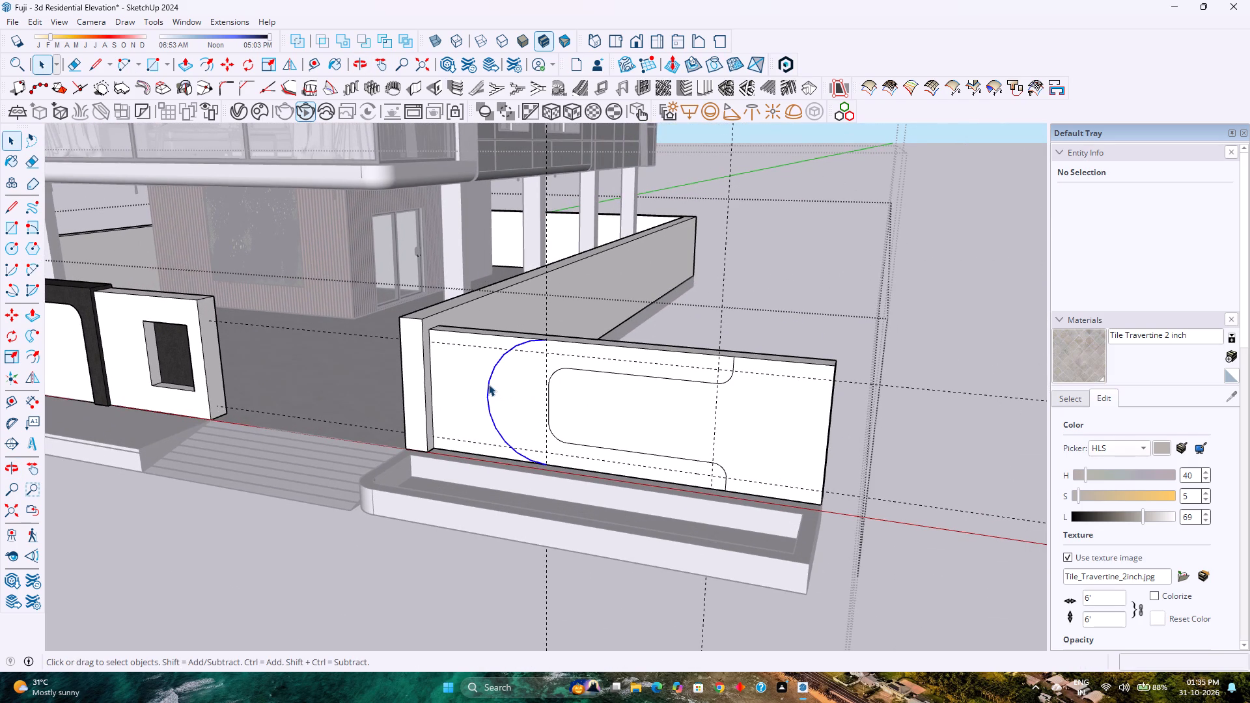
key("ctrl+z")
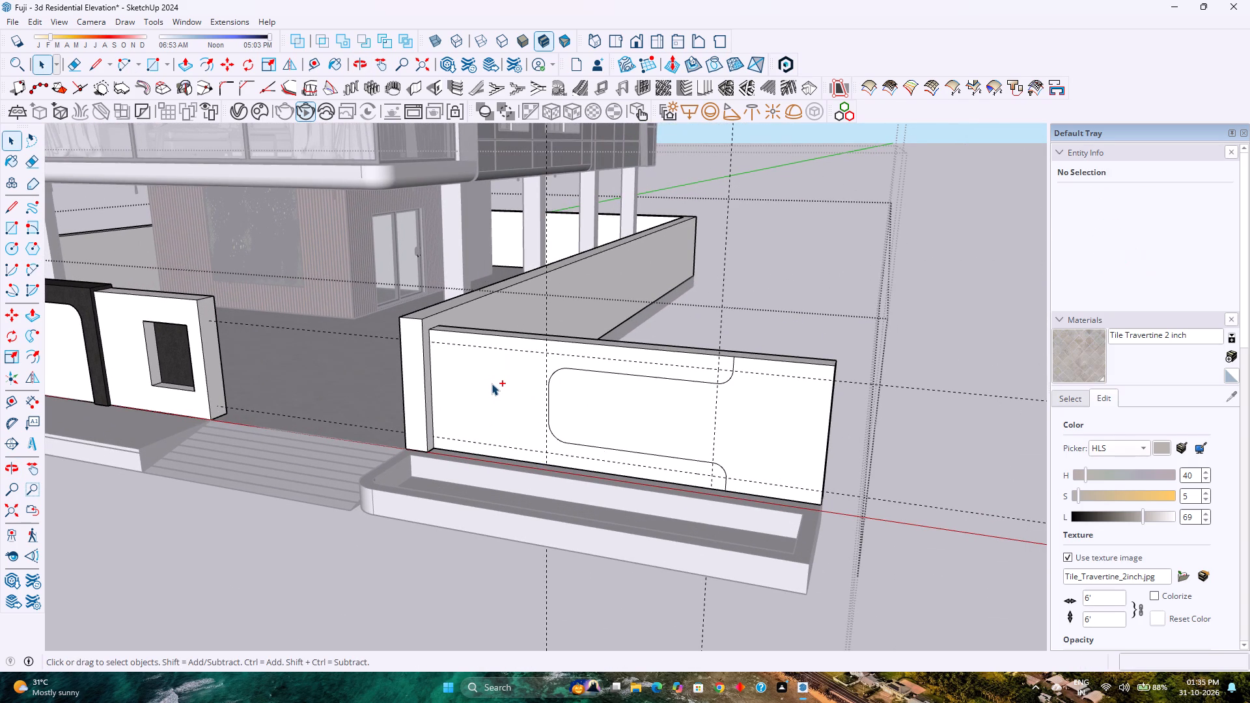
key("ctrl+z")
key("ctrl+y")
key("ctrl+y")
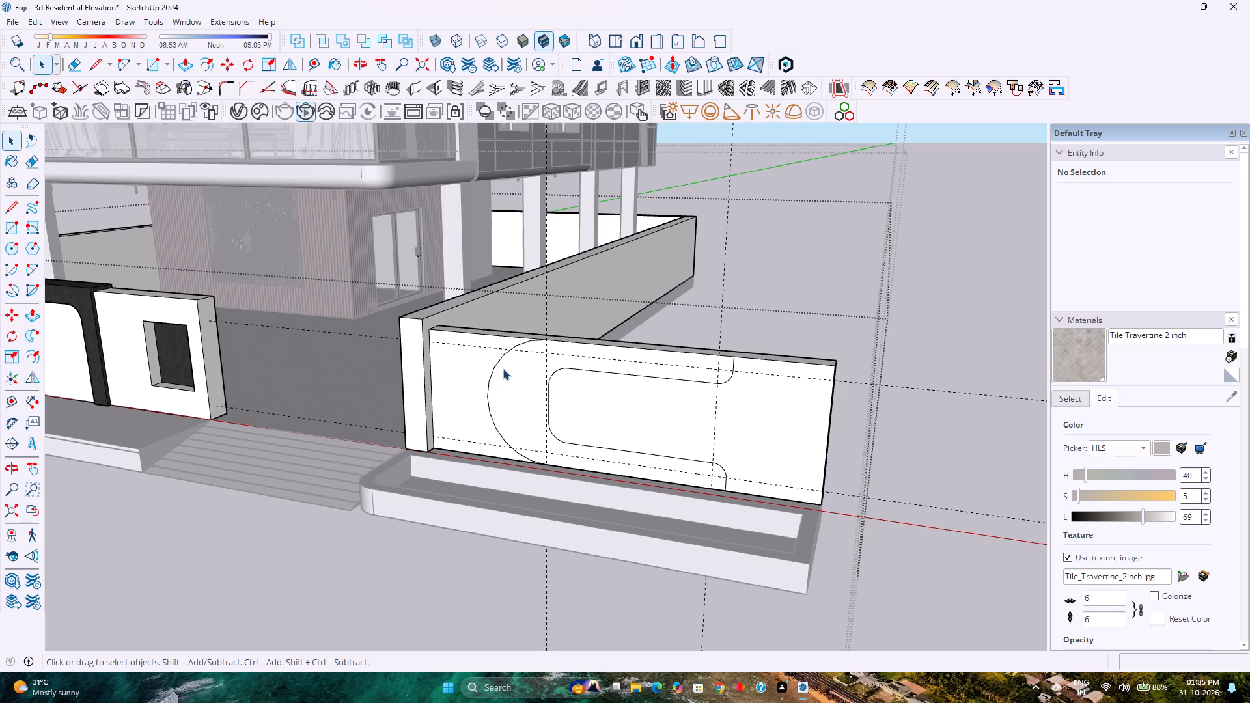
Move the semicircular arc 1'6" along the red axis towards the end pillar.
left_click(499, 362)
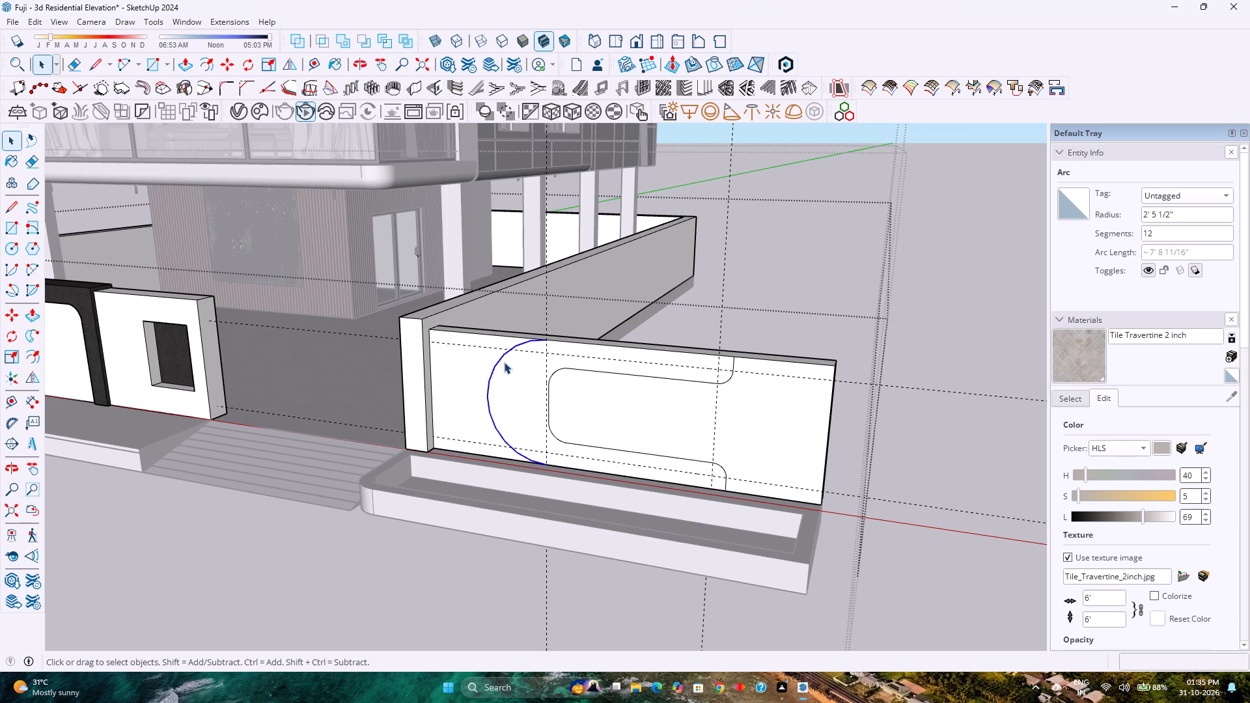
key("m")
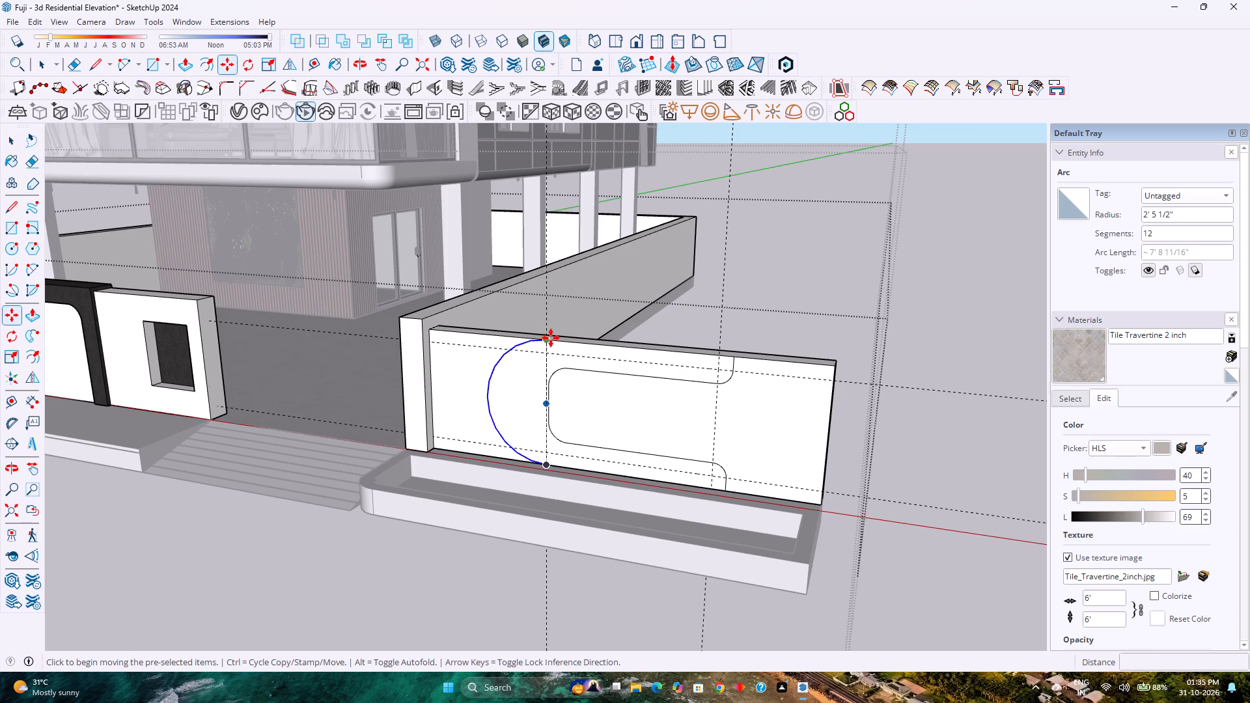
left_click(549, 338)
key("Right")
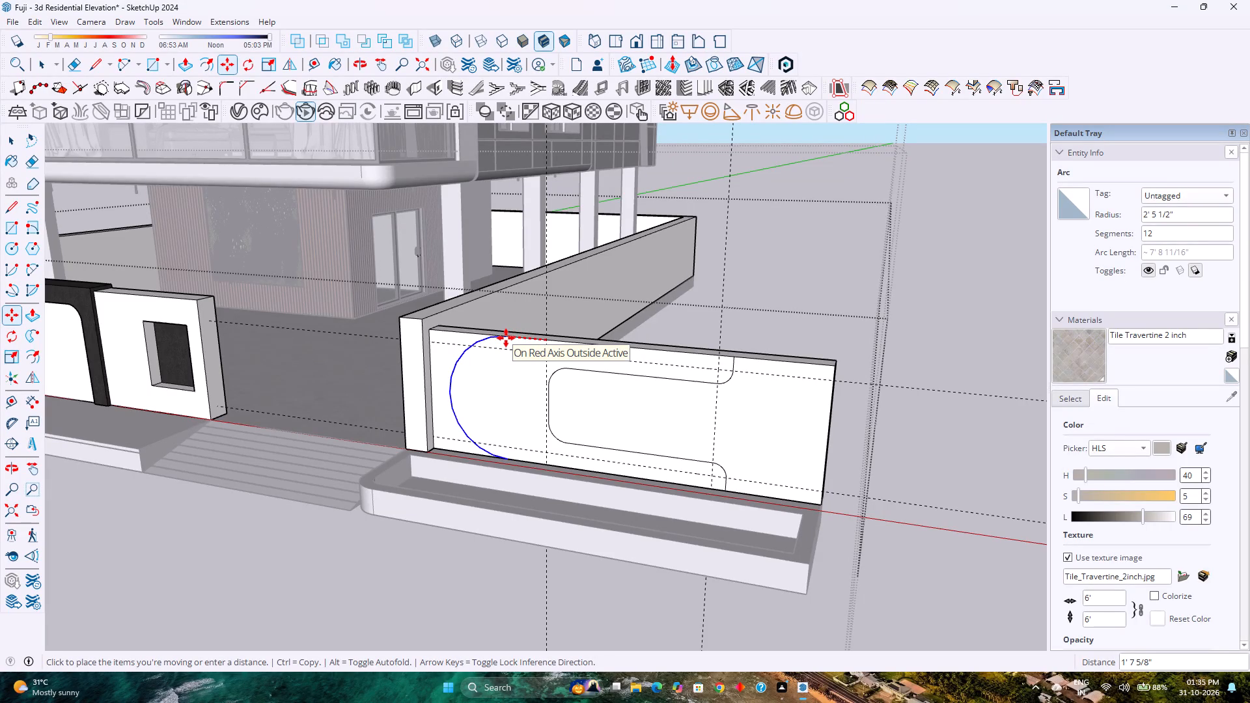
type("1'6\"")
key("Return")
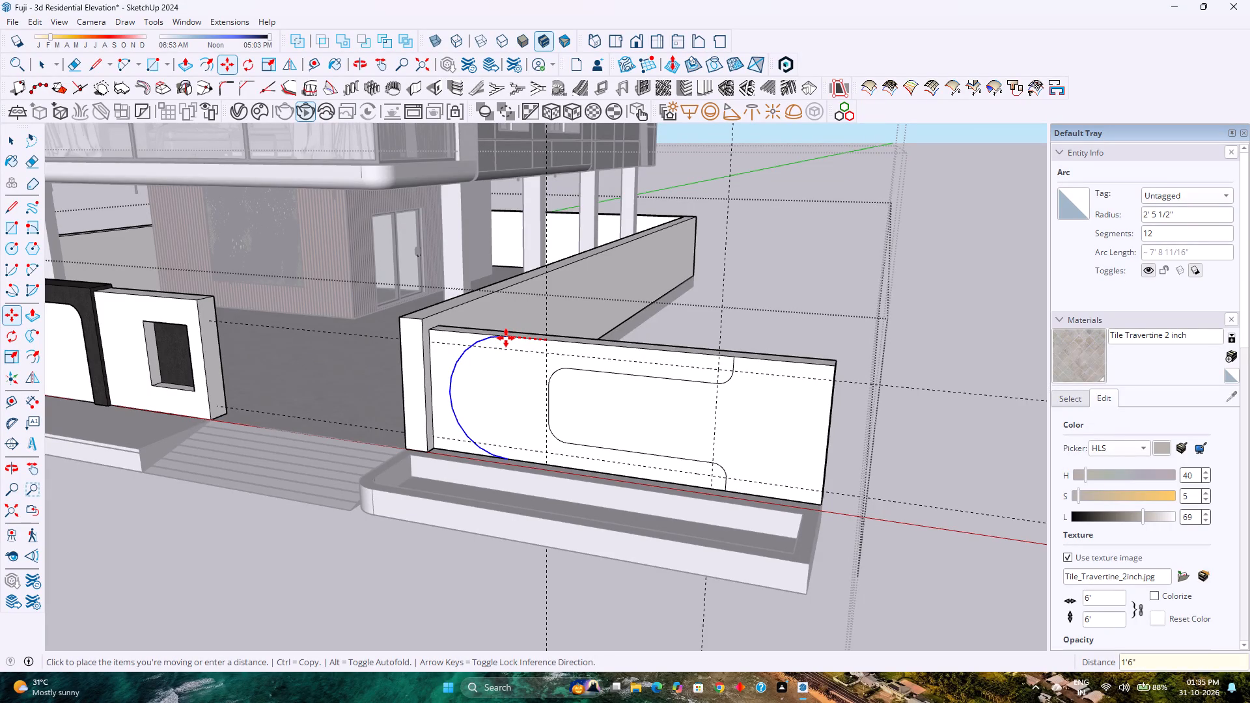
key("space")
Set the semicircular arc's segment count to 200.
scroll(473, 361, "up", 3)
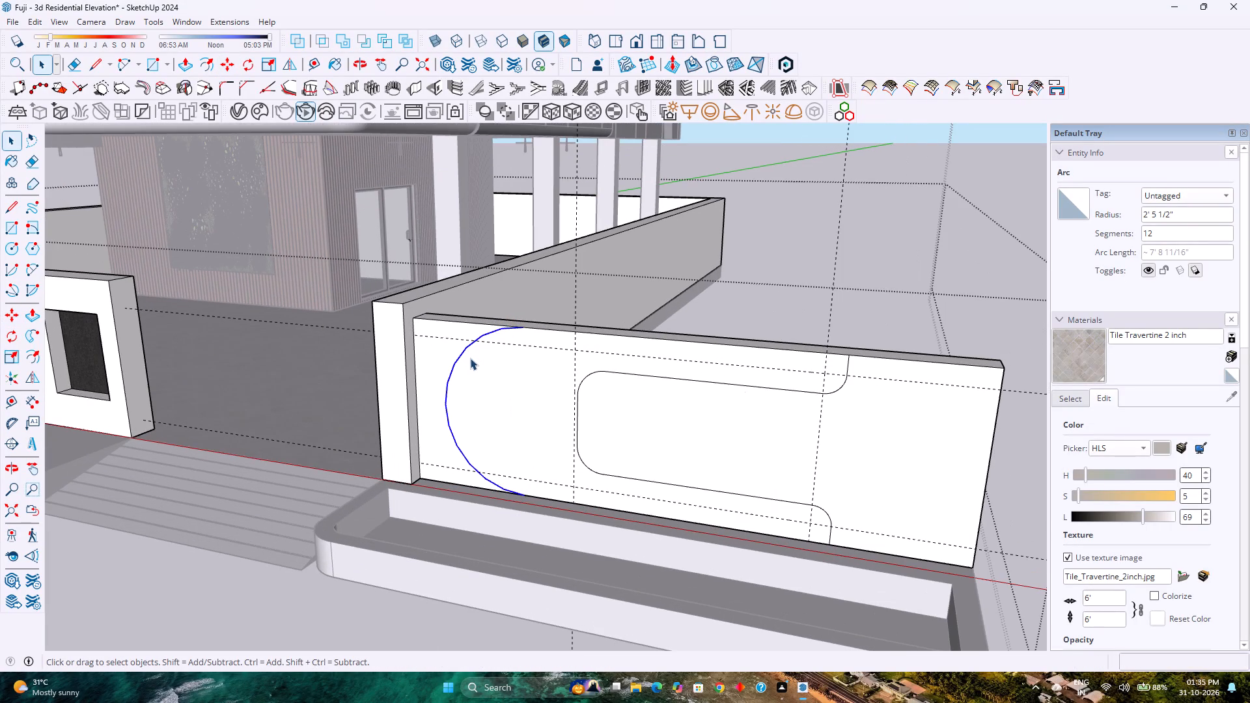
double_click(1154, 238)
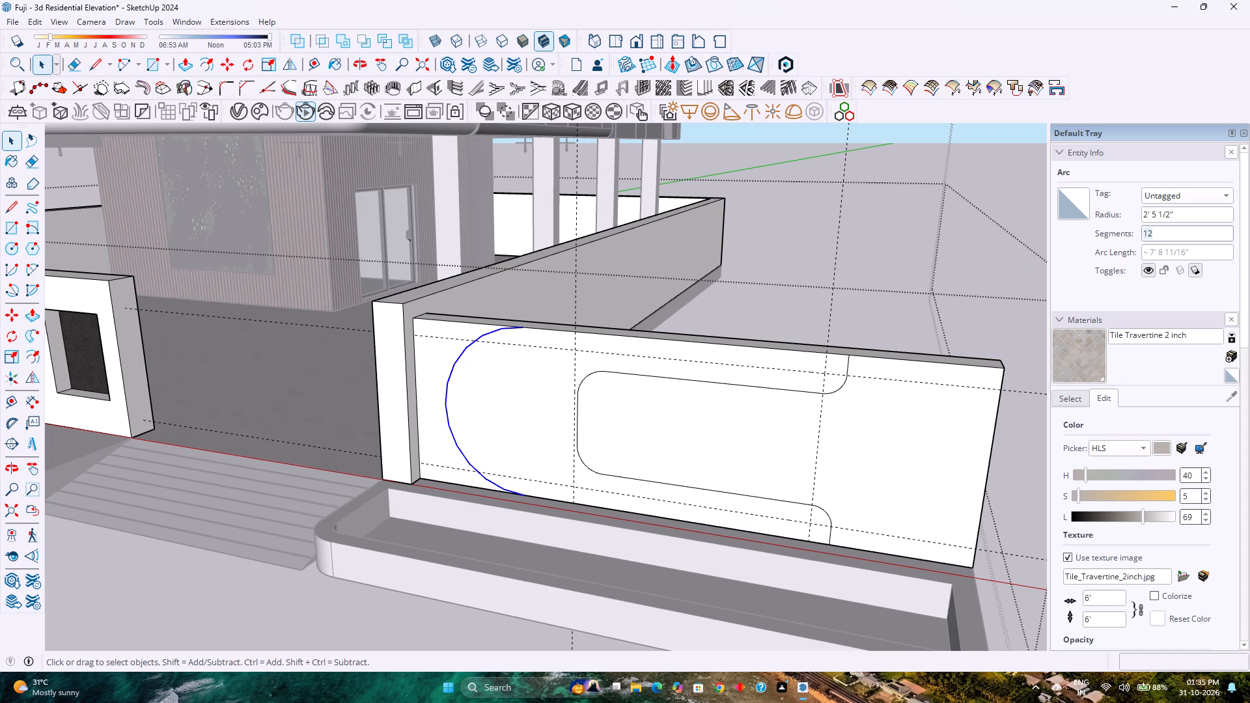
key("2")
key("0")
key("0")
key("Return")
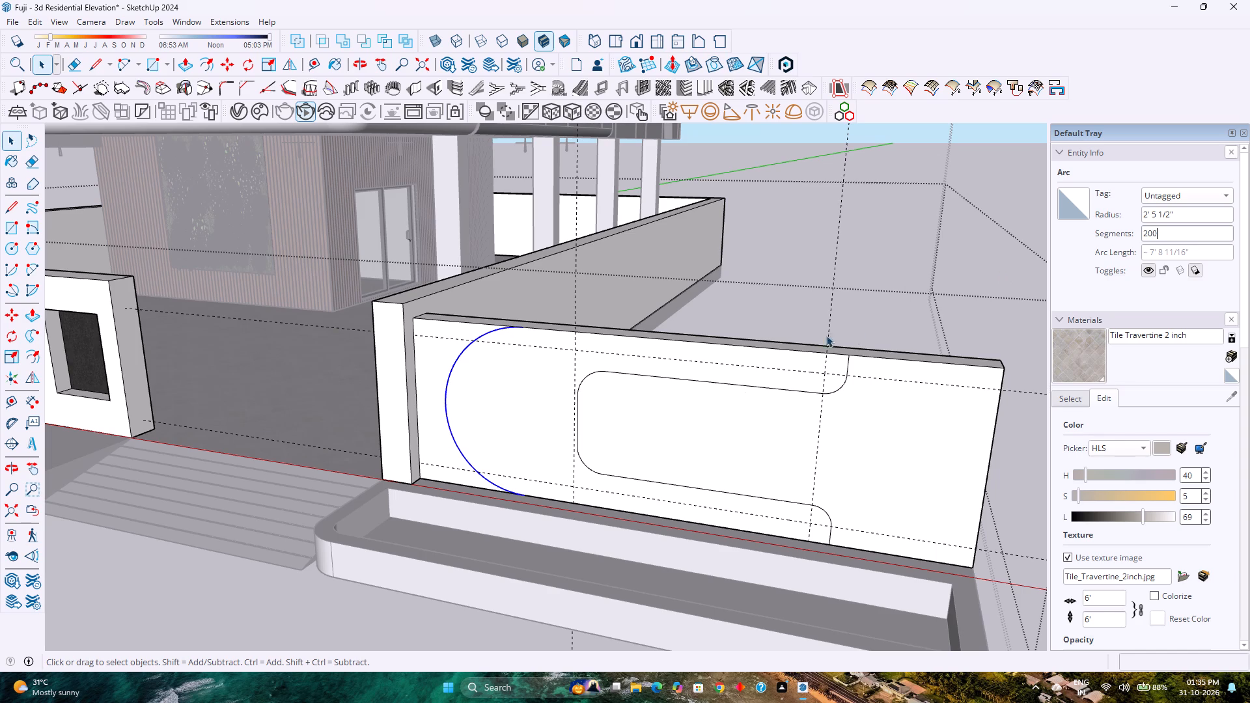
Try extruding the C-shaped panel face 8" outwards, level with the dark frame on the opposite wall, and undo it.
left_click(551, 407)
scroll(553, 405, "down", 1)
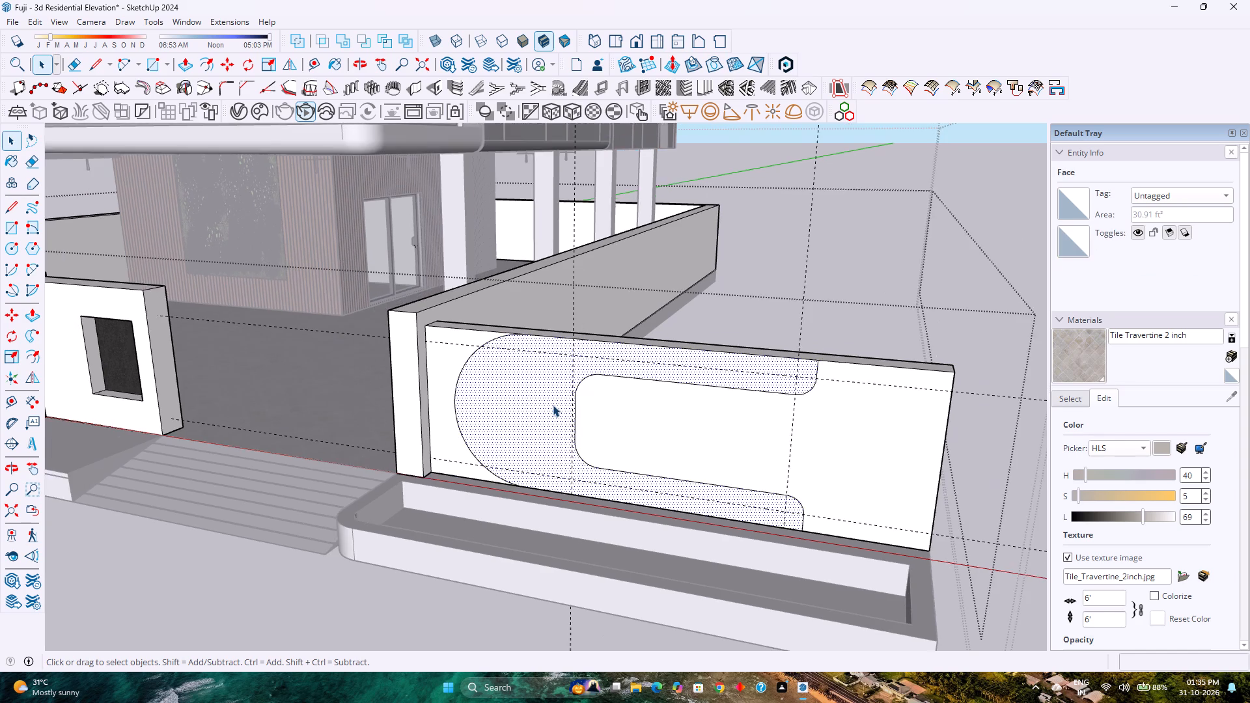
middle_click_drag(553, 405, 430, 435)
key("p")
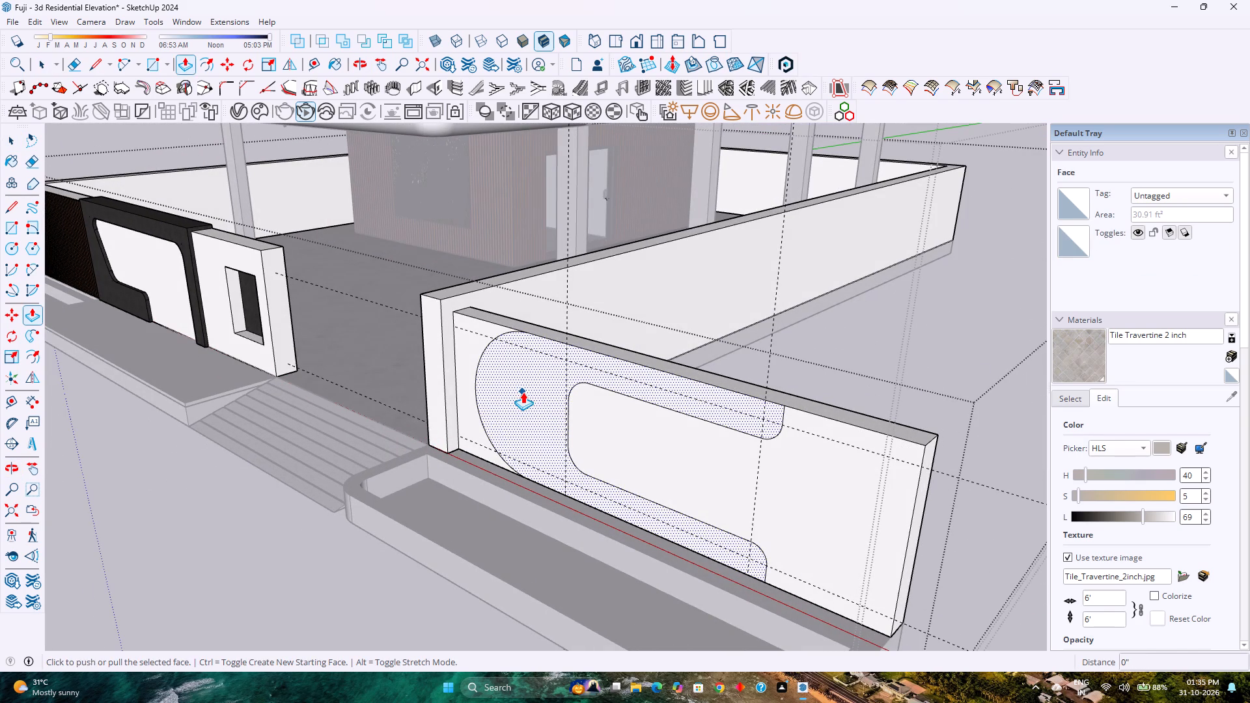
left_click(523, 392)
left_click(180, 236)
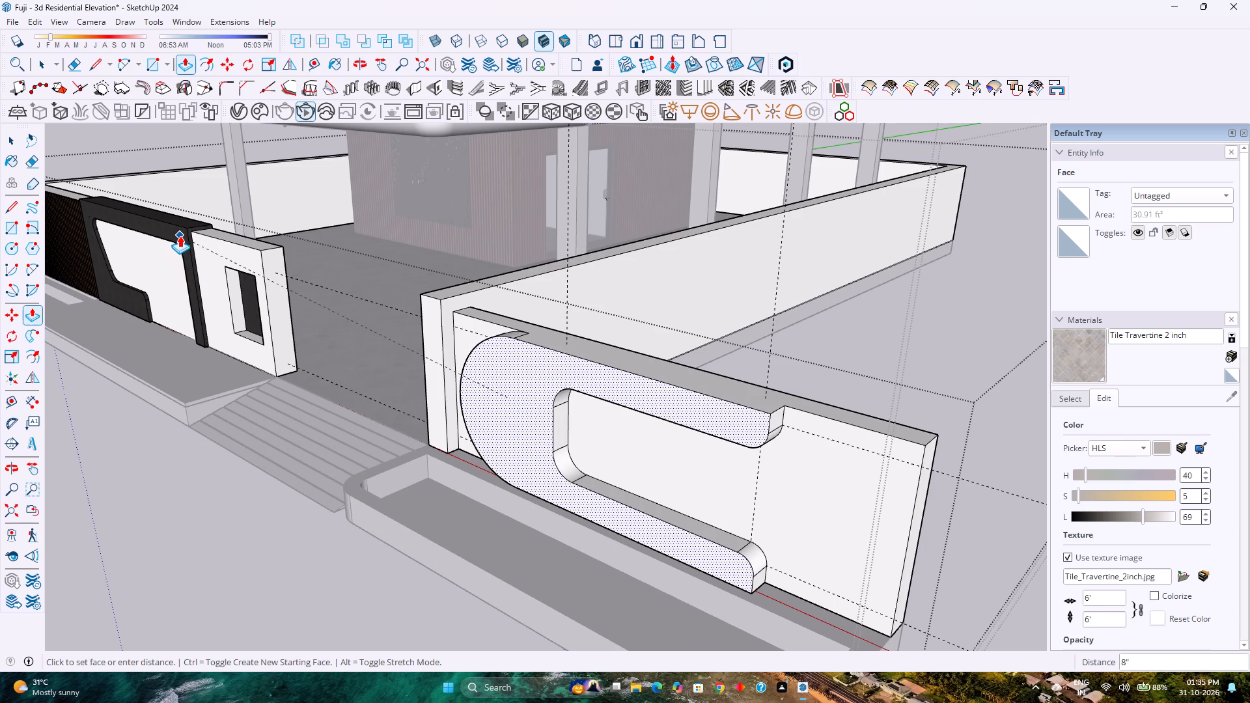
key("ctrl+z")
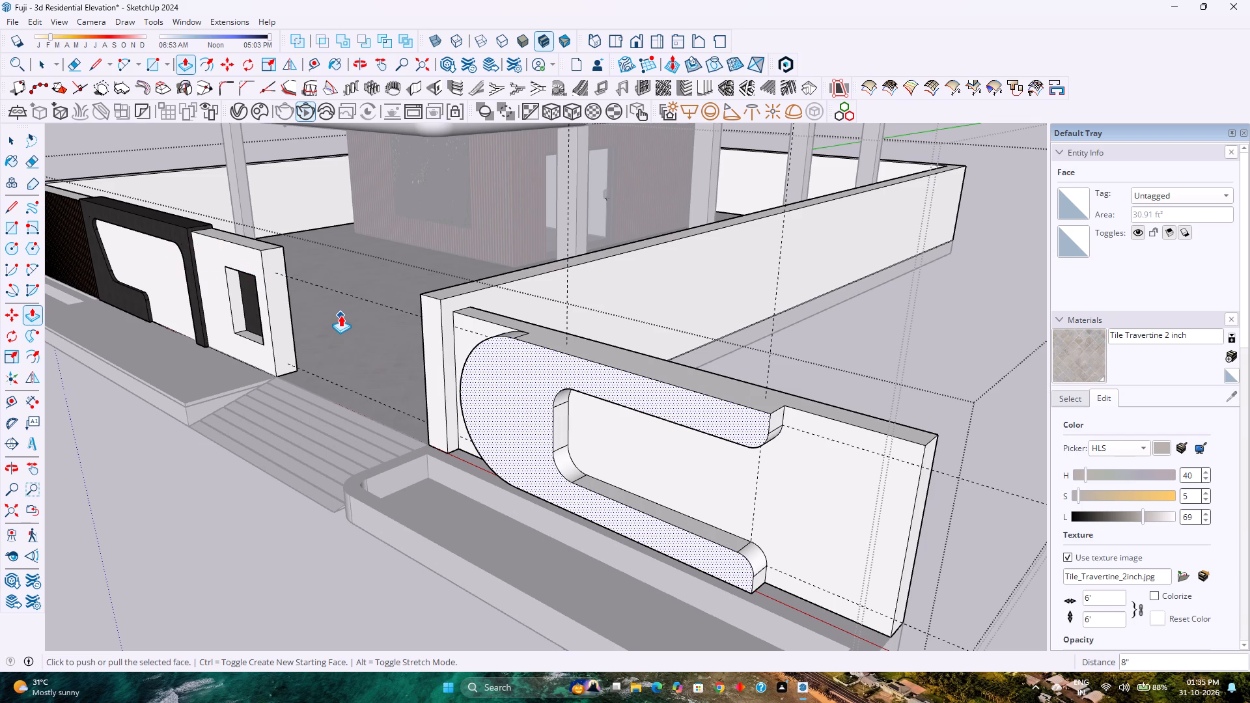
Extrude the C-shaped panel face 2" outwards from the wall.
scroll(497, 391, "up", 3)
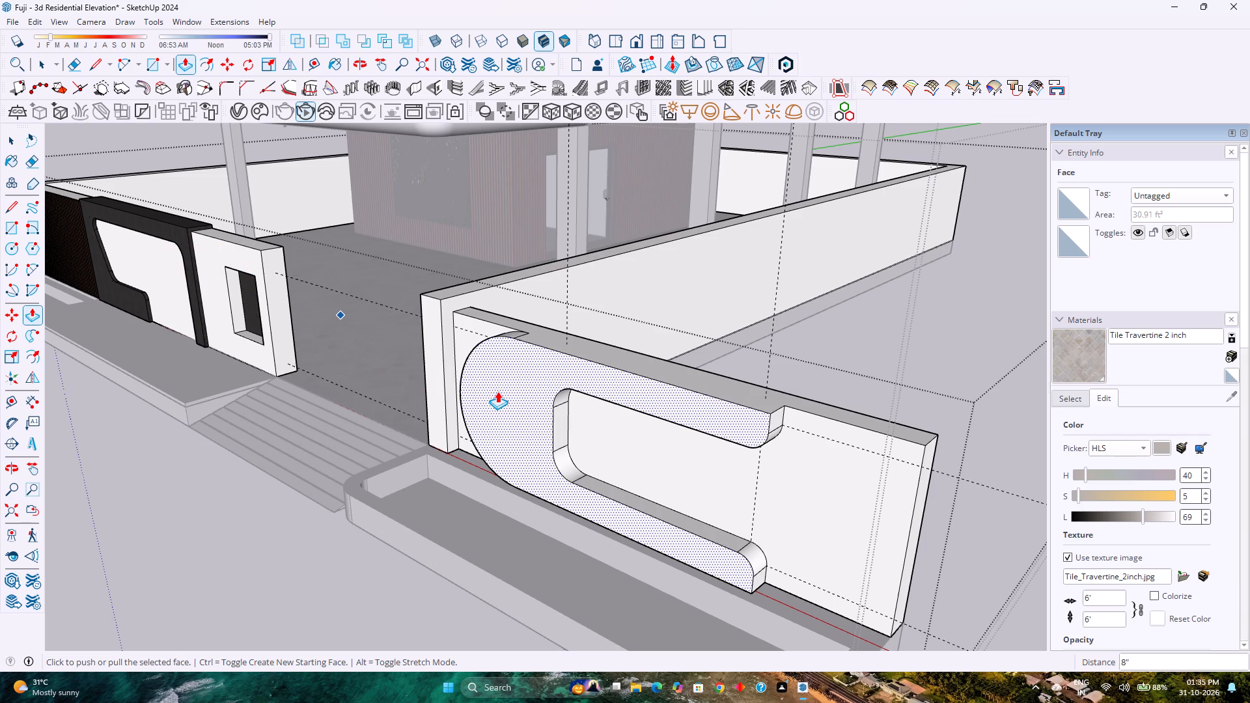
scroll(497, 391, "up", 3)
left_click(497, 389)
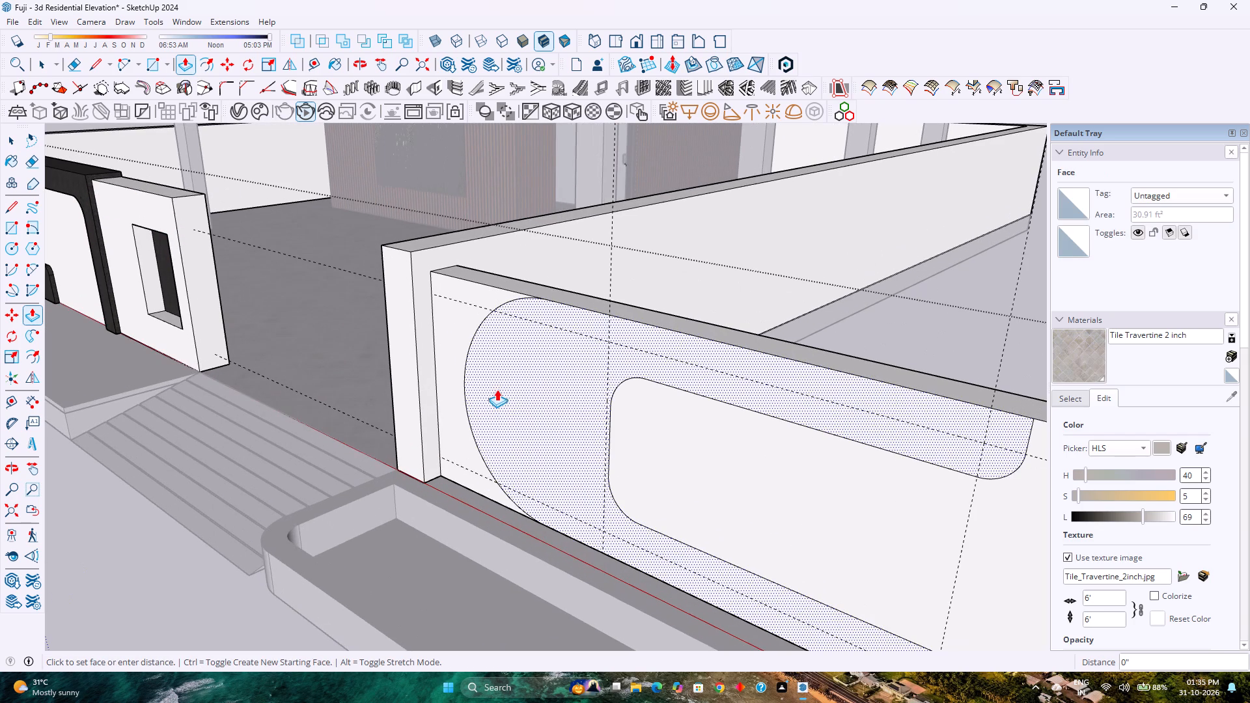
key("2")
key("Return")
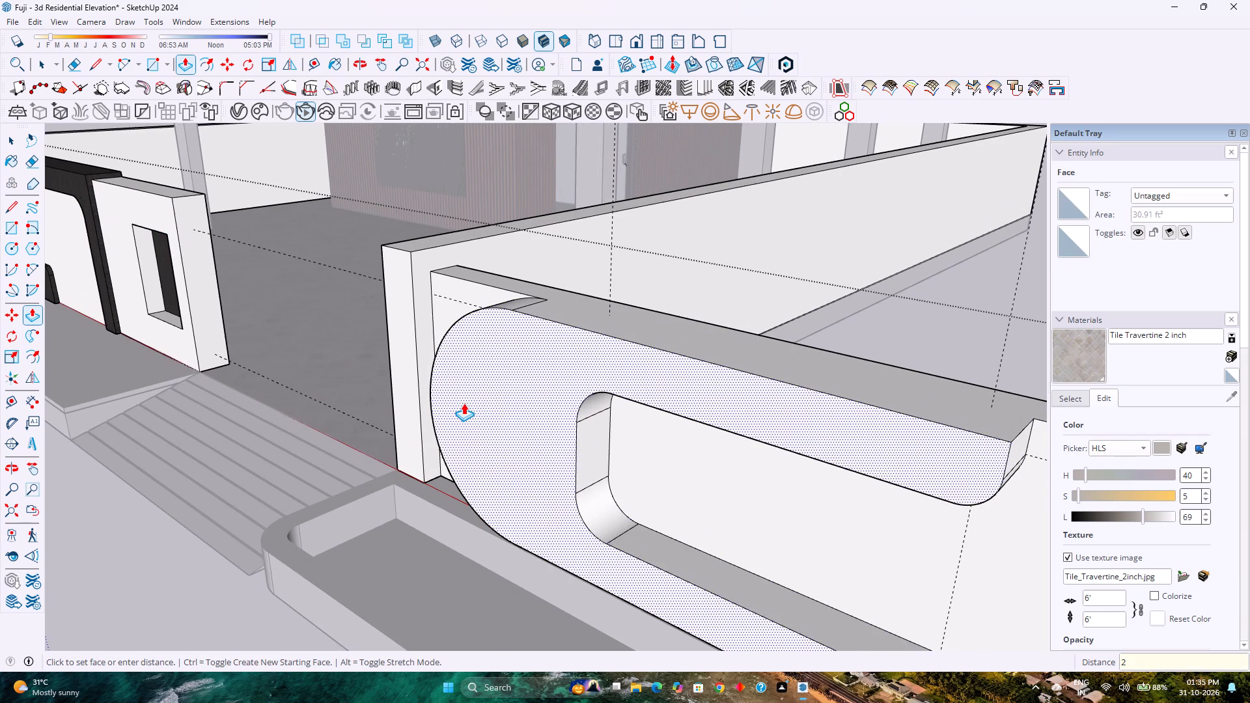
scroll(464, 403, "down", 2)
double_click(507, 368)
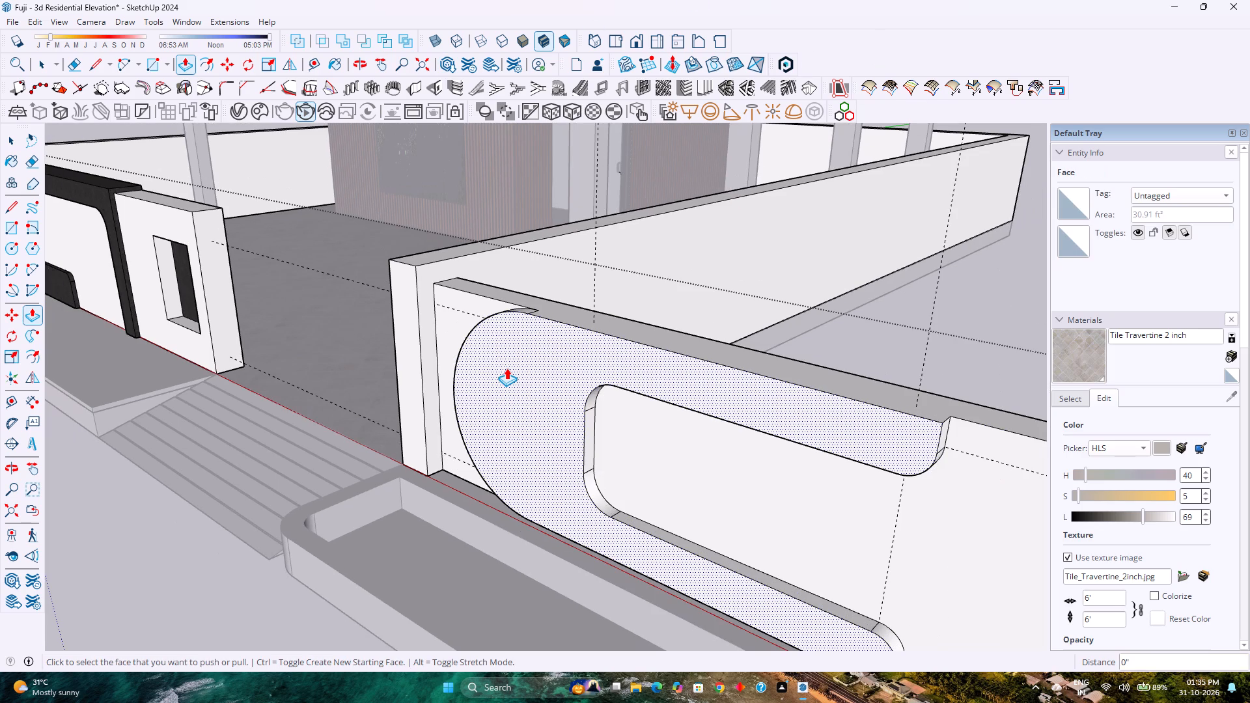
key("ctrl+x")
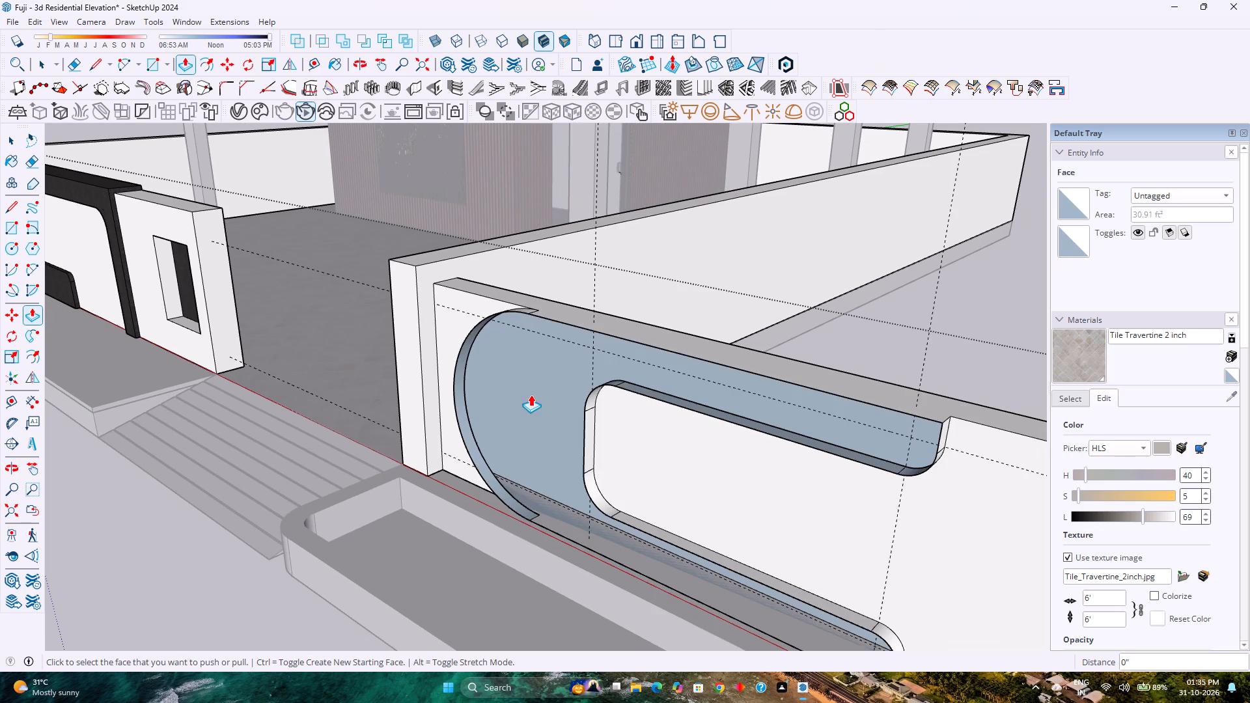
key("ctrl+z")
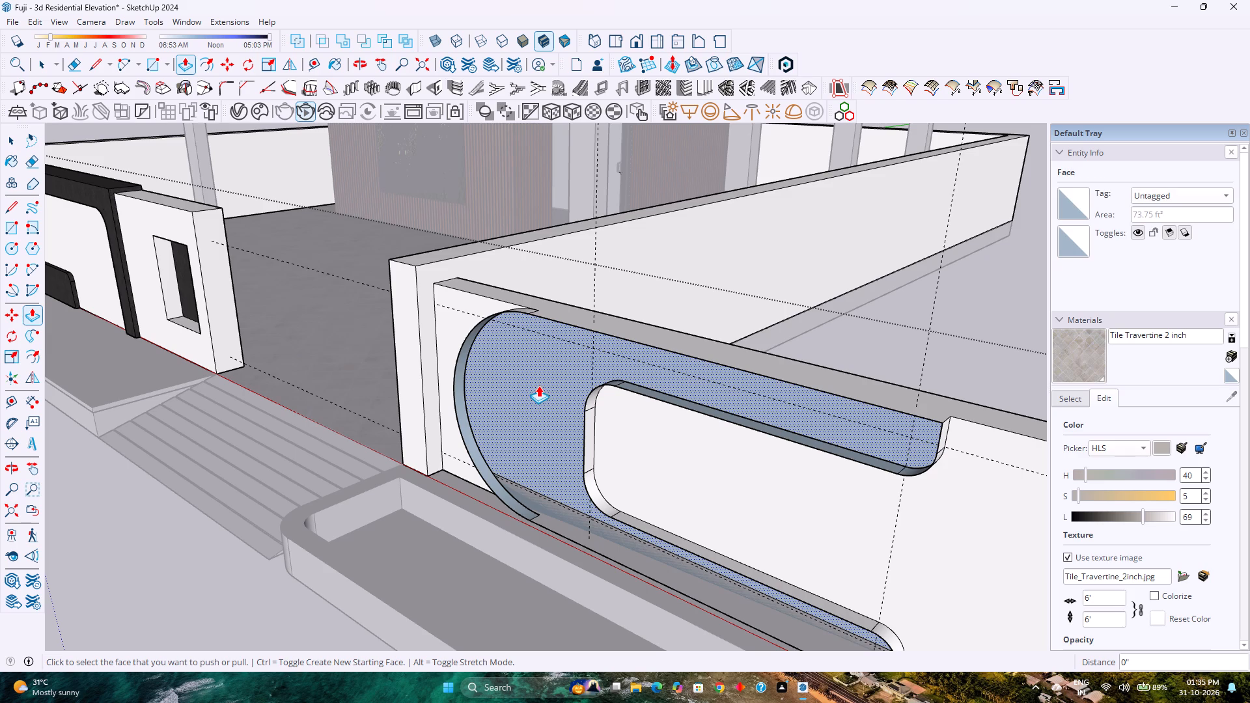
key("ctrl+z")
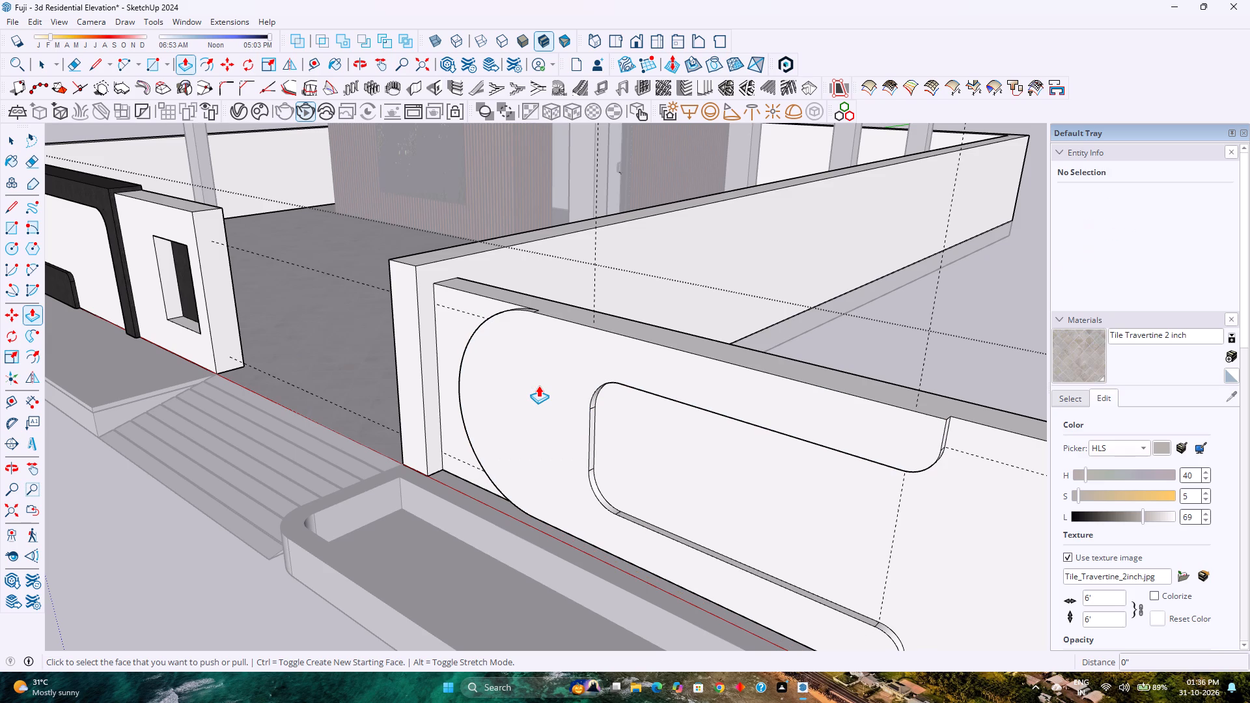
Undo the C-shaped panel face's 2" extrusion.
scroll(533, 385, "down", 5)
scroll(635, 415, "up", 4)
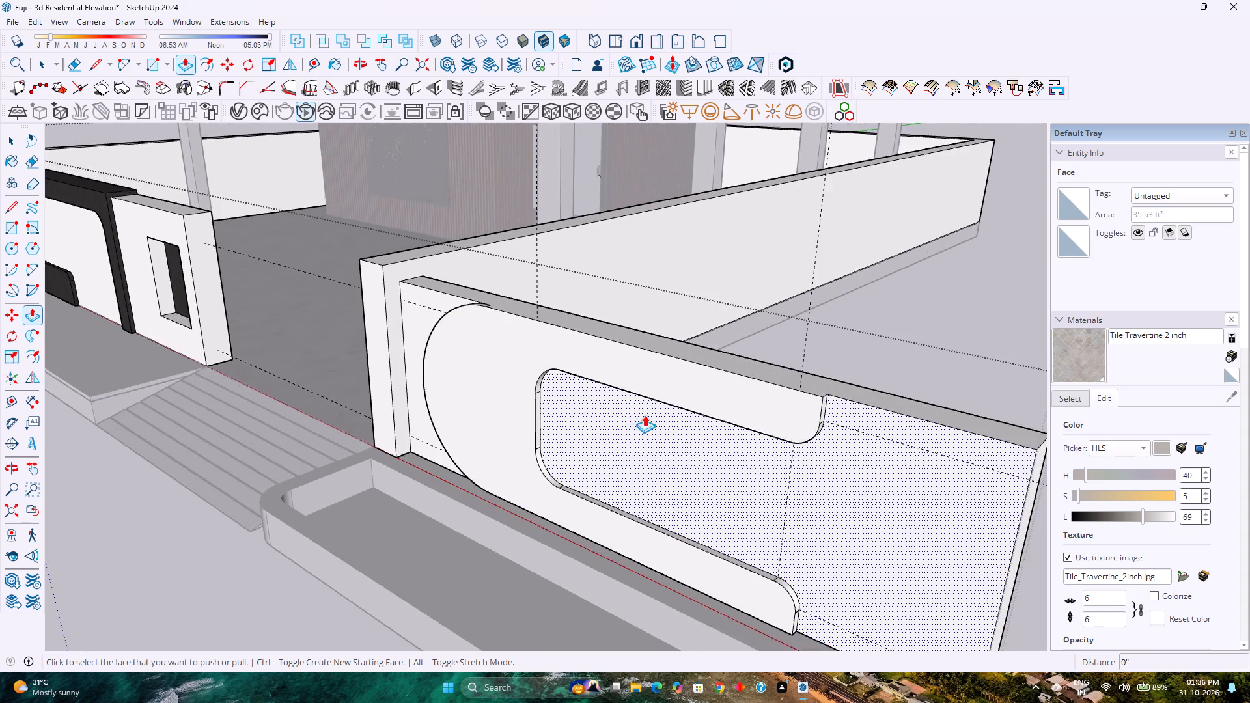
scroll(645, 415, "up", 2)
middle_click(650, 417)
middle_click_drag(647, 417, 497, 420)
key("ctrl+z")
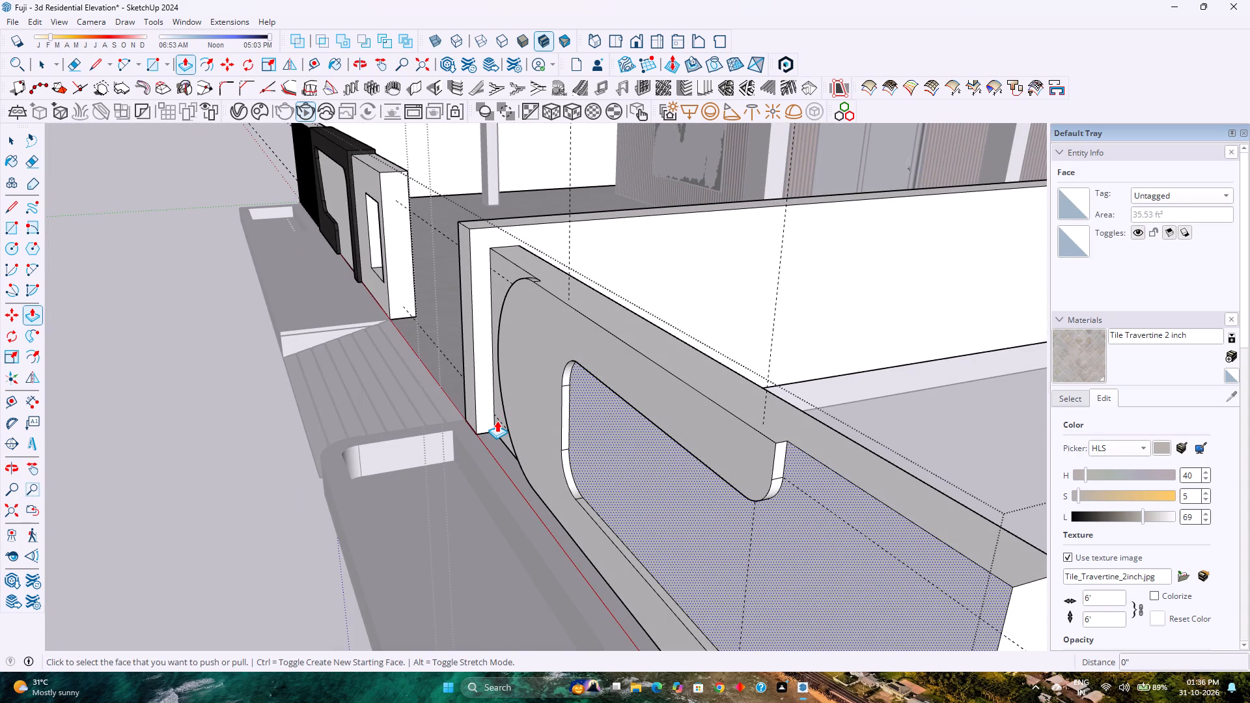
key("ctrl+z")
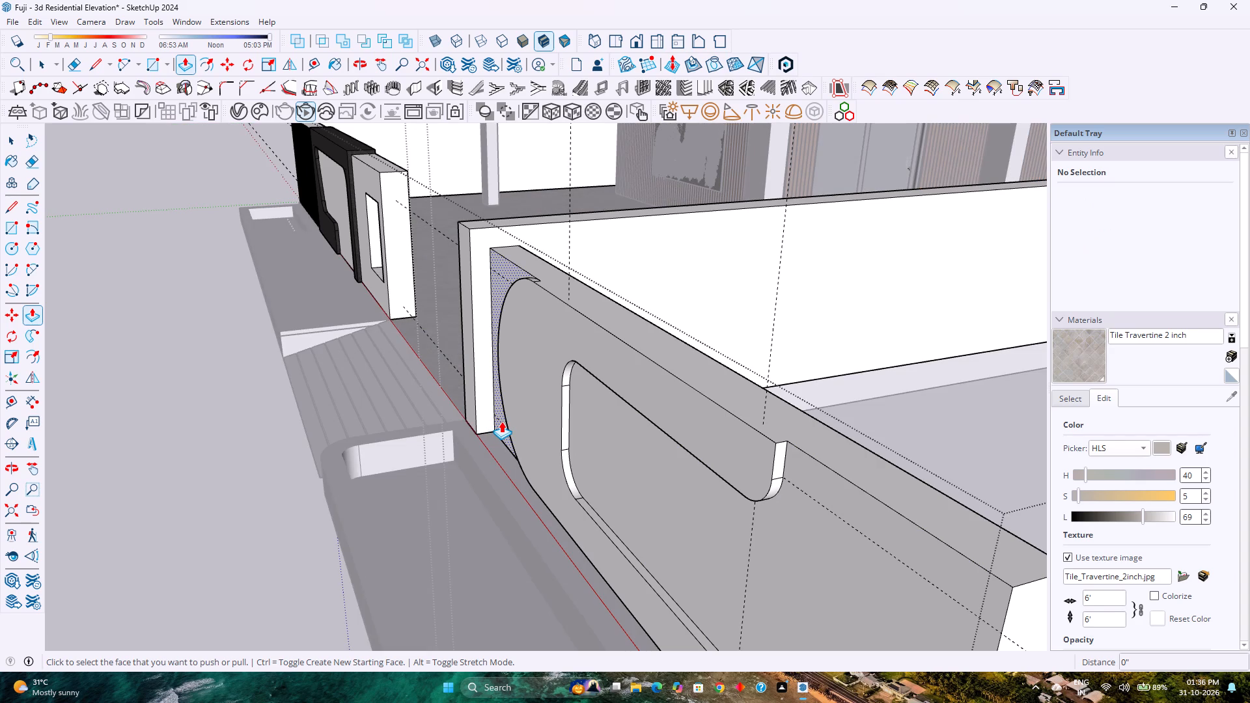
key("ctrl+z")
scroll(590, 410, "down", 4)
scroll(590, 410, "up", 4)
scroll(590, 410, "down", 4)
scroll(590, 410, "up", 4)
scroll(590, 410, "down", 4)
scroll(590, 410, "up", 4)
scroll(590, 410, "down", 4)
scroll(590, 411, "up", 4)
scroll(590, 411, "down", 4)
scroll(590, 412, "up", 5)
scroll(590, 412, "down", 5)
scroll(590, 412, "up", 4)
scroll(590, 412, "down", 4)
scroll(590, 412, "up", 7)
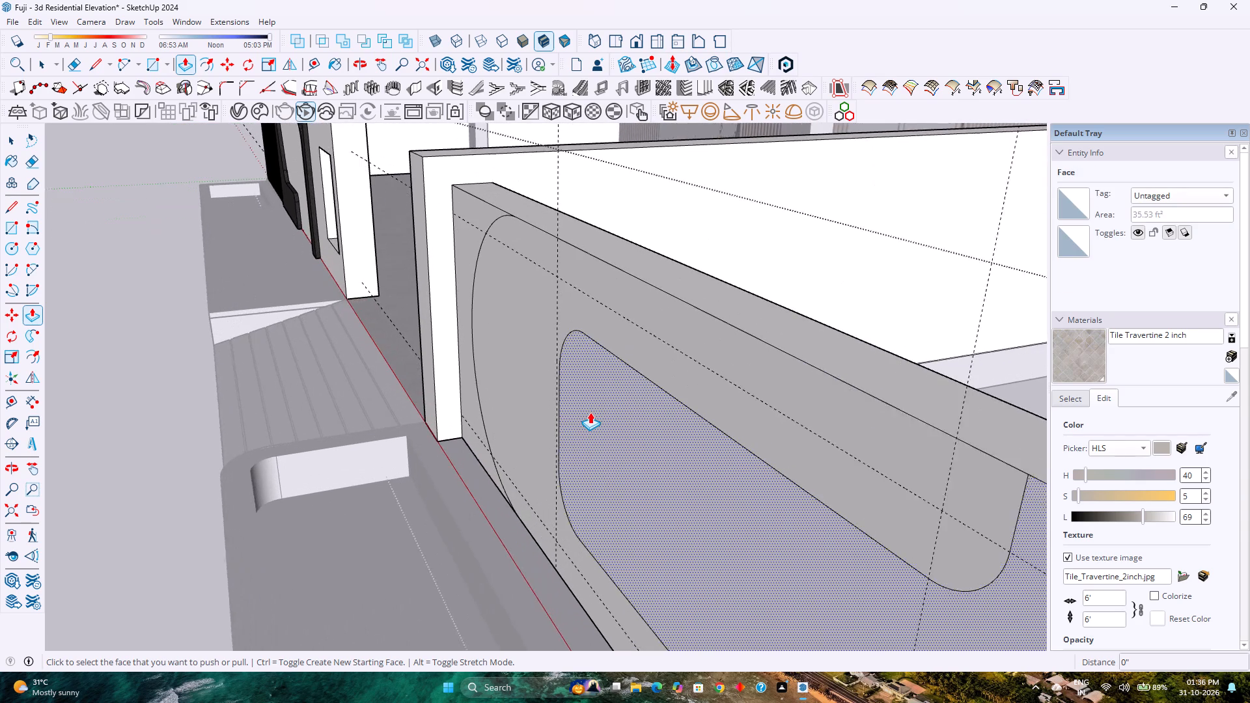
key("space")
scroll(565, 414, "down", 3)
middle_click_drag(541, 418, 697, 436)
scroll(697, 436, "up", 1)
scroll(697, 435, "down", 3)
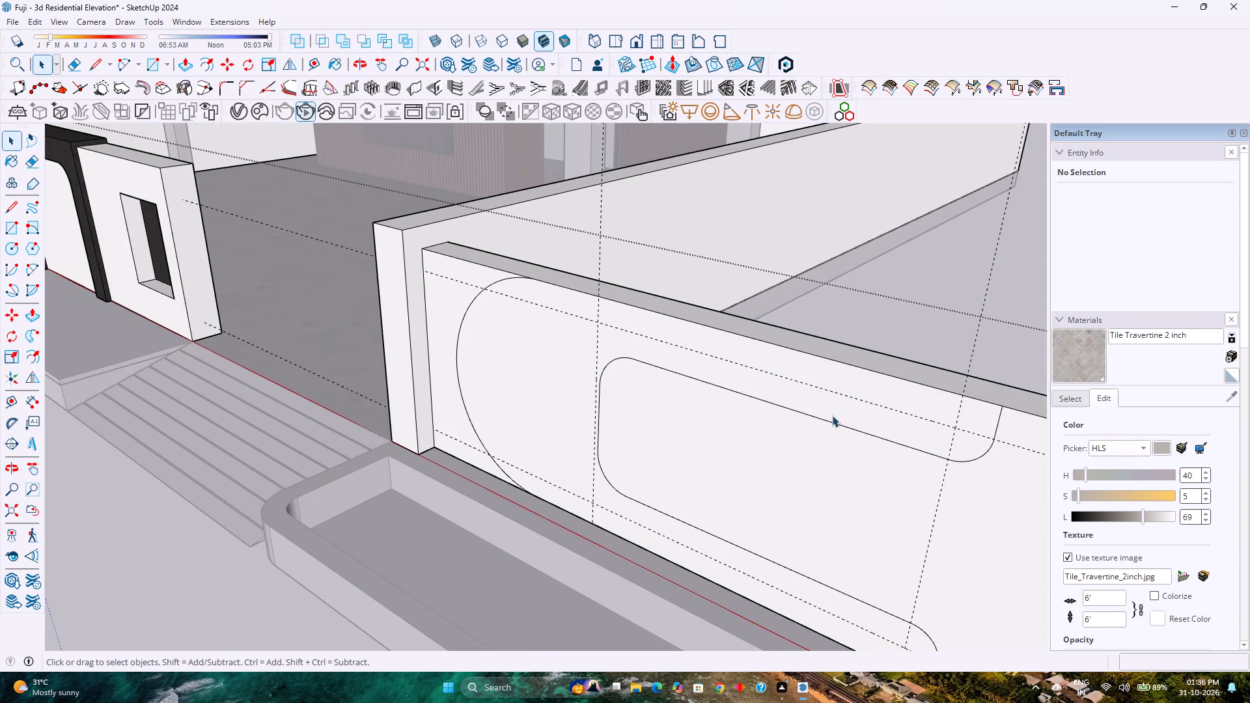
Browse the materials already in the model for a dark finish to suit the C-shaped panel.
left_click(1075, 398)
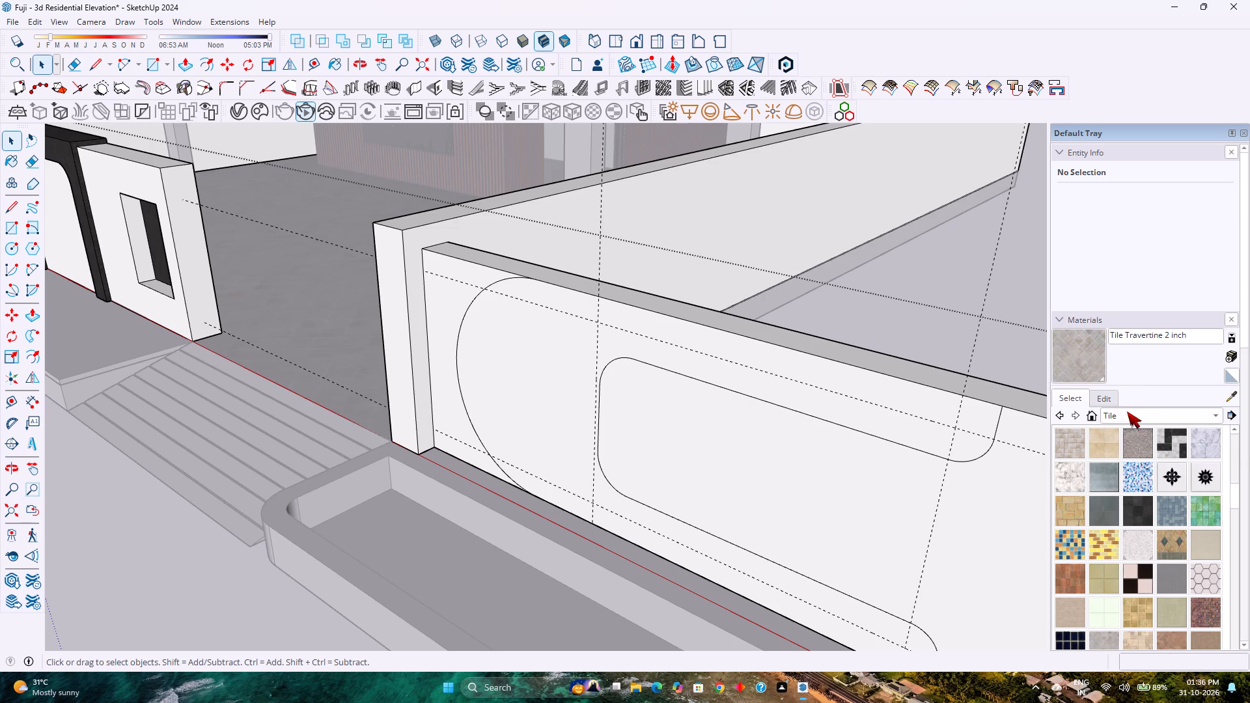
left_click(1127, 411)
scroll(1115, 116, "up", 4)
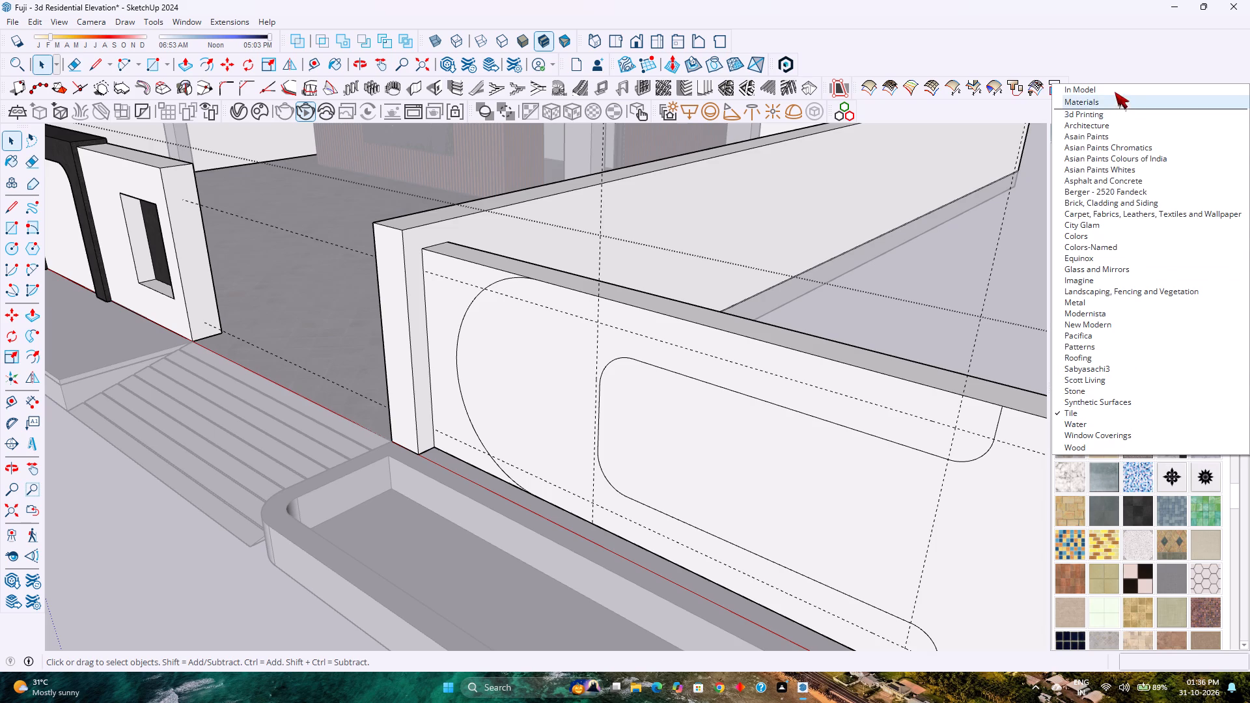
left_click(1115, 87)
scroll(1139, 569, "down", 2)
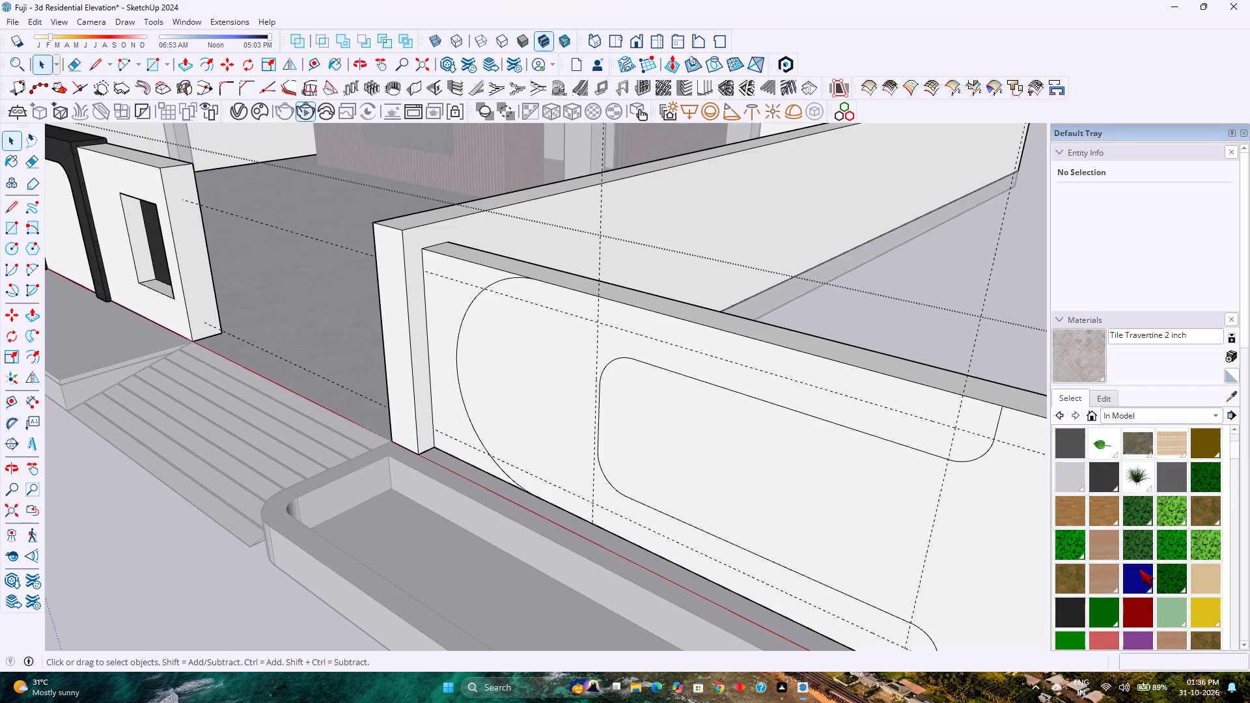
left_click(1079, 626)
left_click(1107, 402)
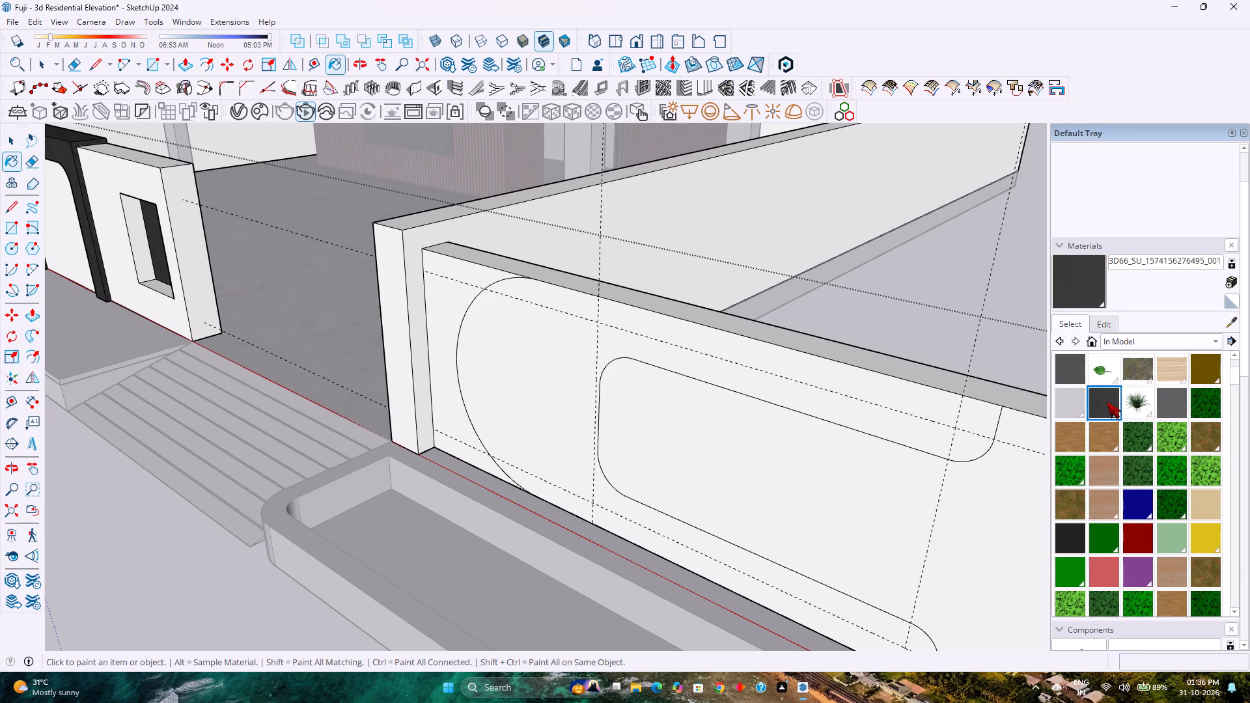
scroll(1146, 540, "down", 8)
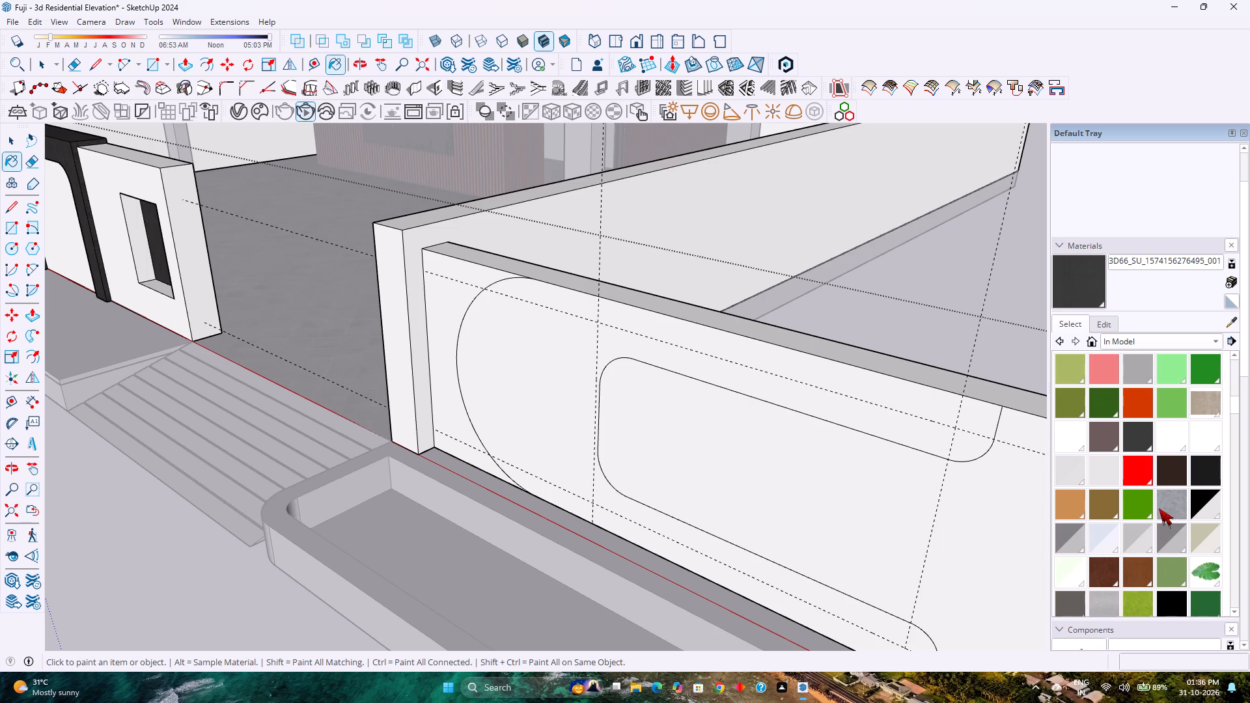
left_click(1165, 506)
scroll(1104, 528, "down", 4)
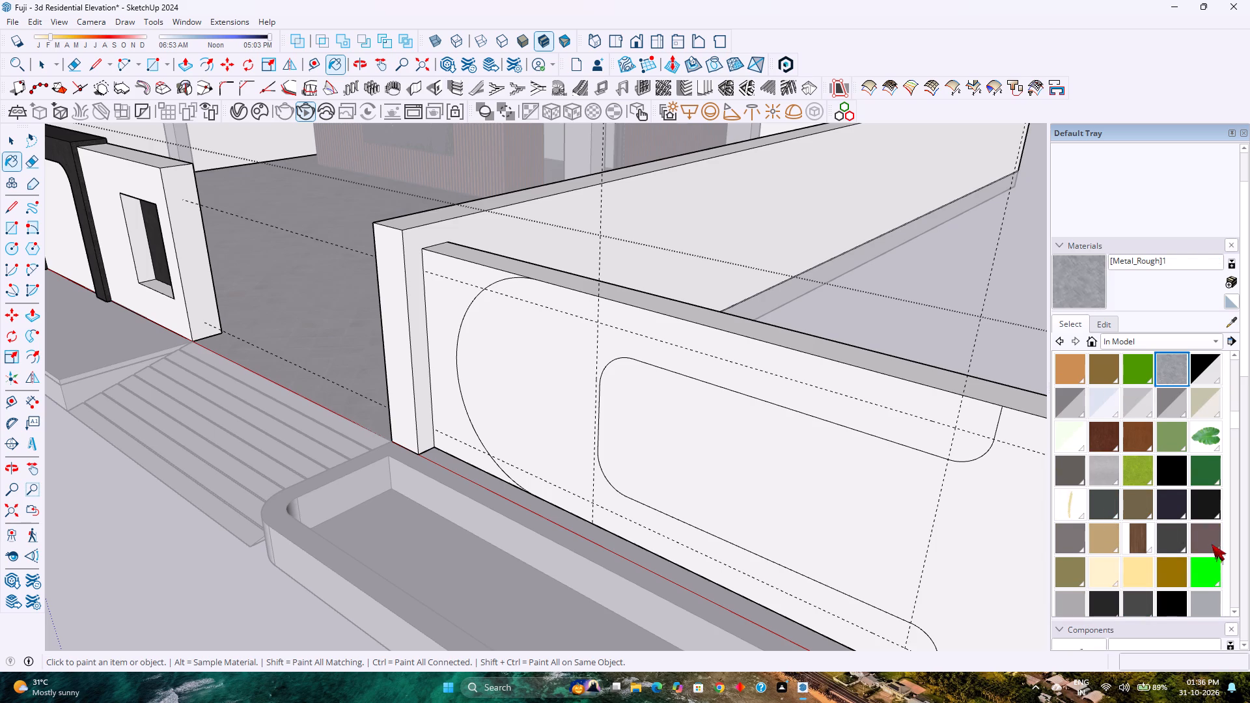
scroll(1154, 538, "down", 20)
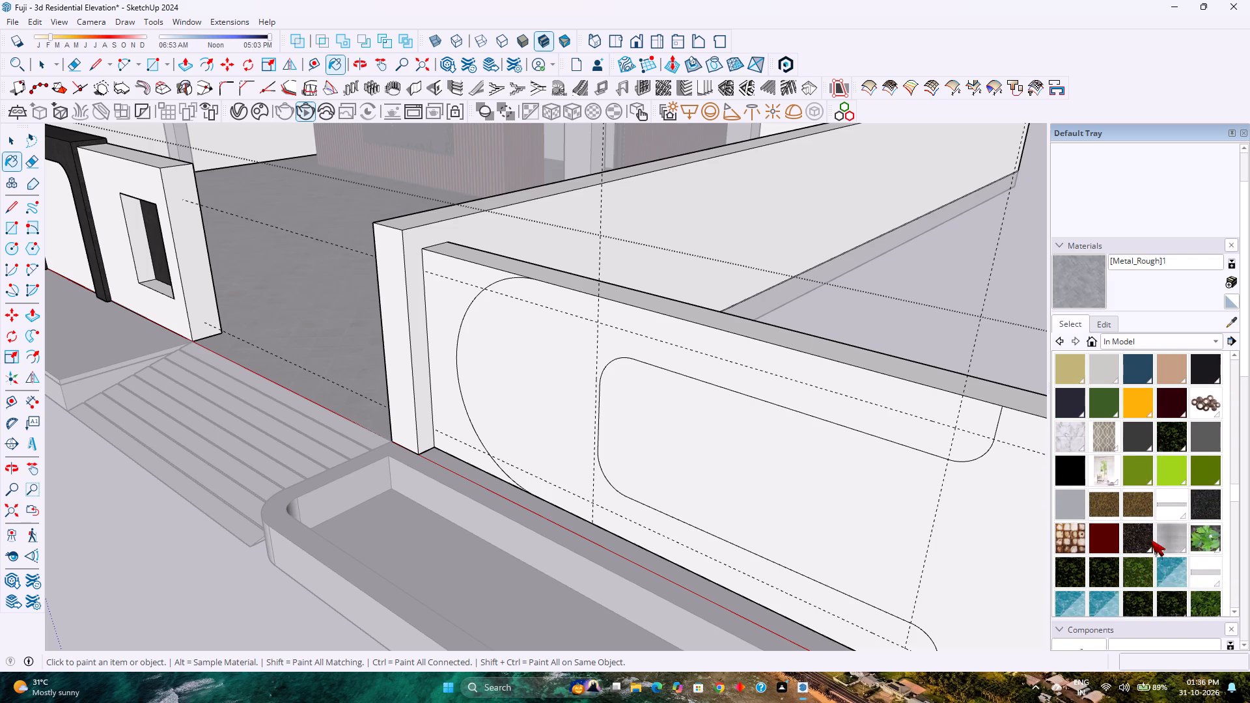
scroll(1150, 540, "down", 11)
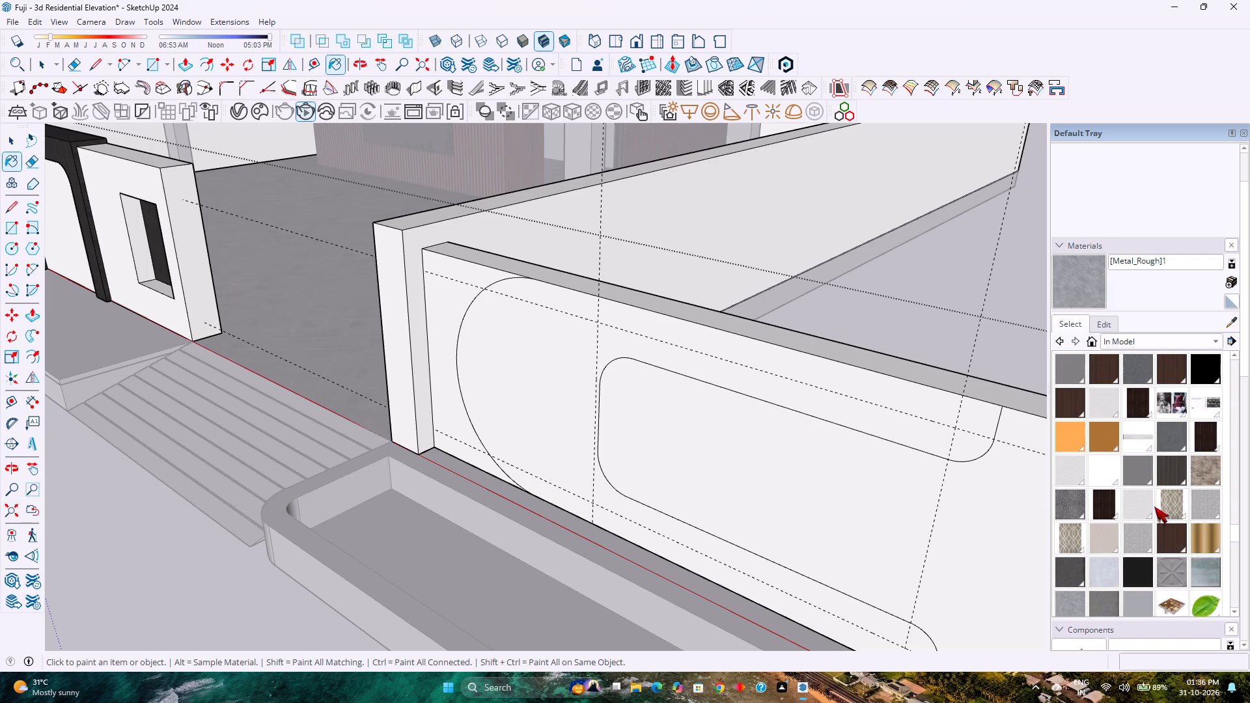
left_click(1082, 504)
scroll(1129, 497, "down", 4)
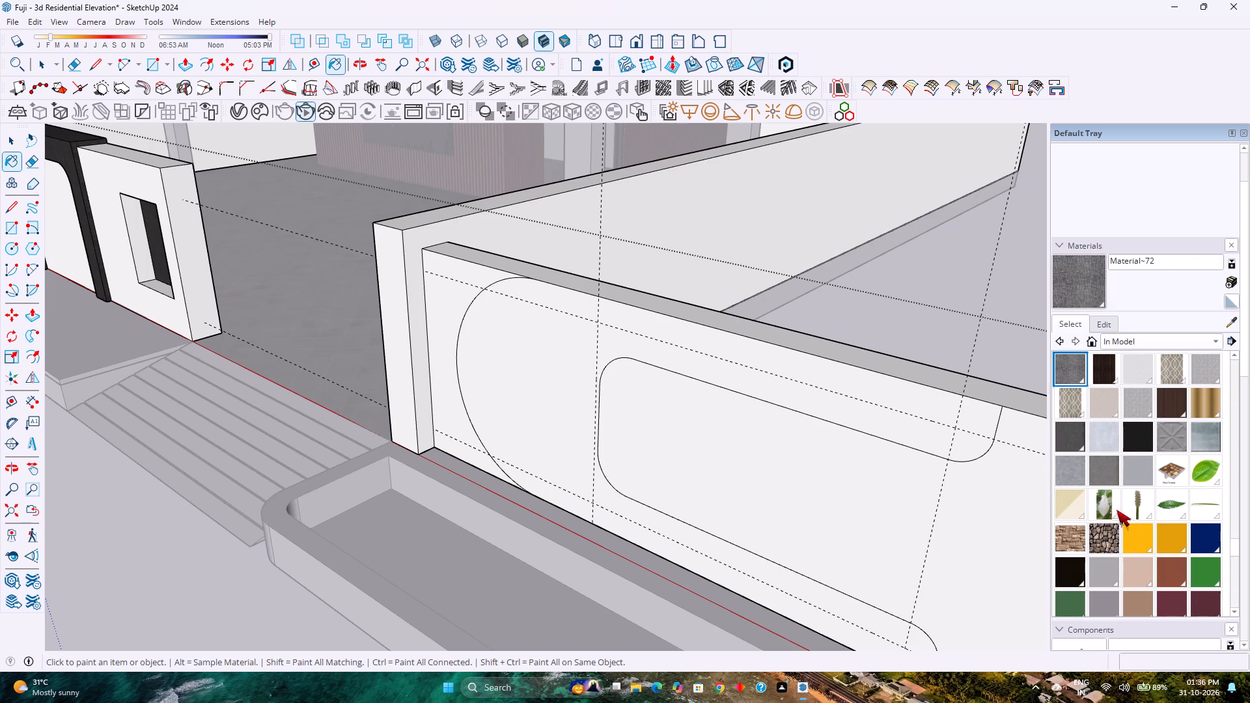
left_click(1076, 445)
scroll(1107, 464, "down", 13)
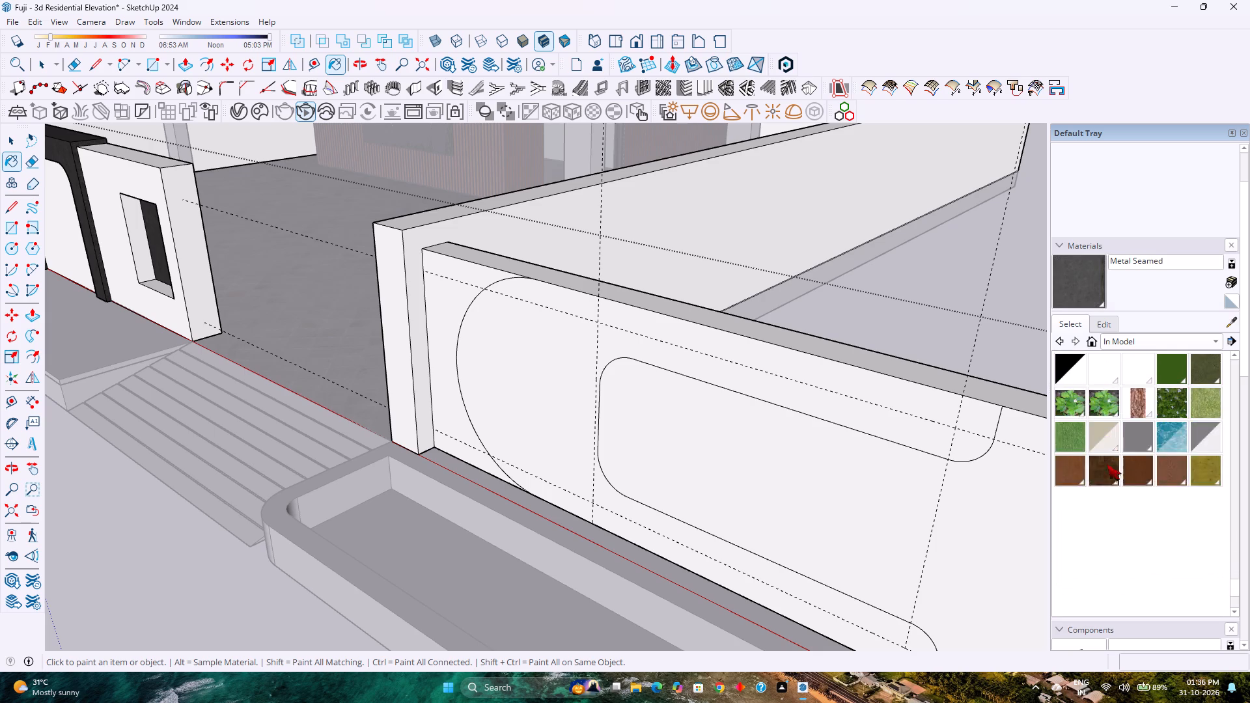
scroll(1107, 464, "down", 2)
scroll(1107, 463, "up", 11)
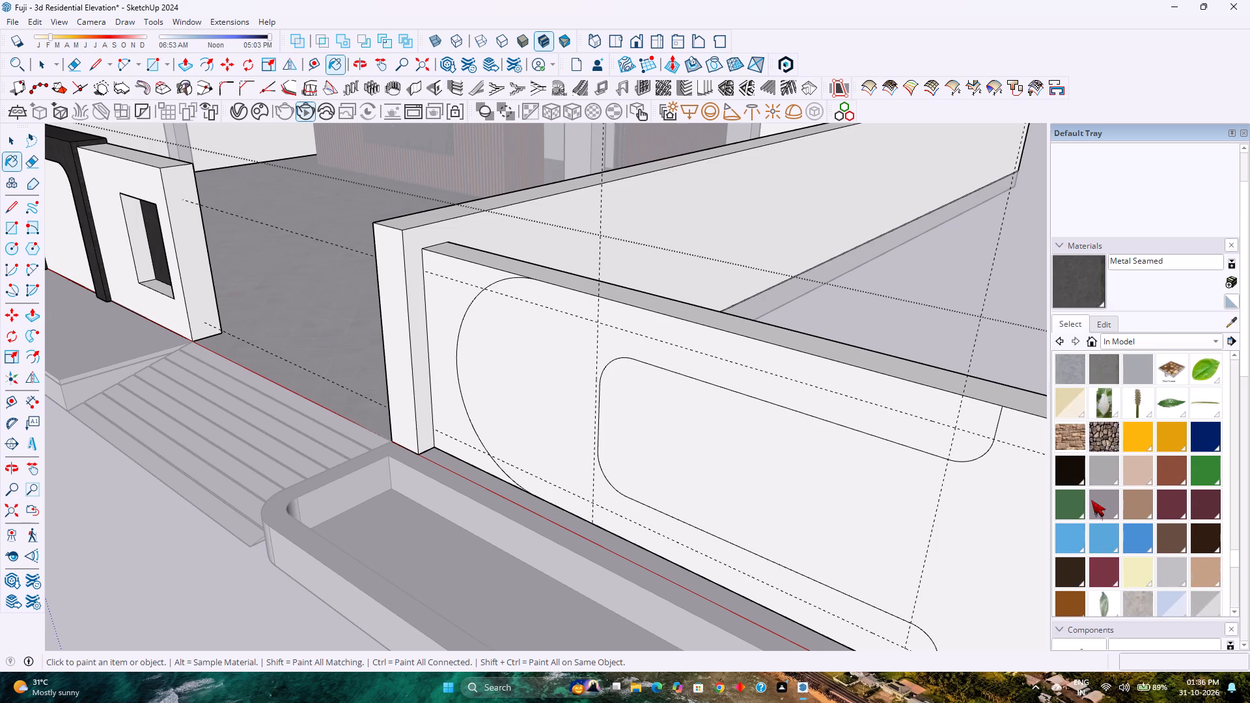
scroll(1091, 500, "up", 11)
scroll(1107, 510, "up", 10)
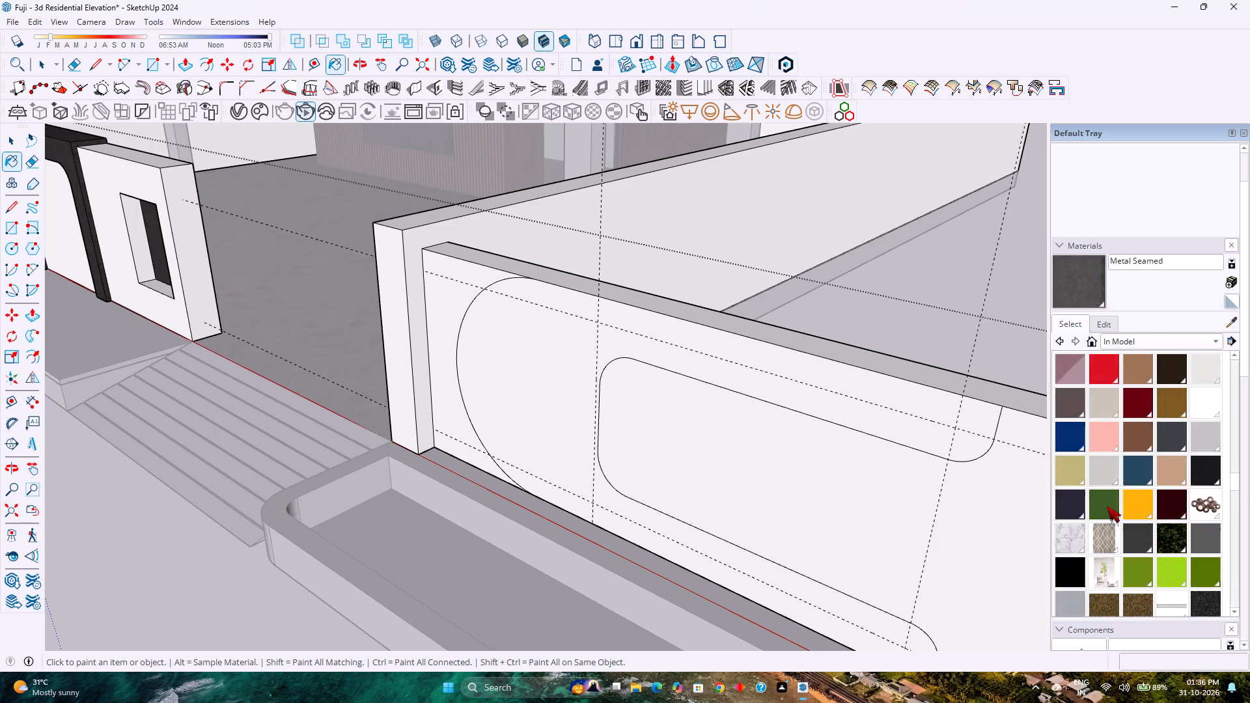
scroll(1107, 506, "up", 18)
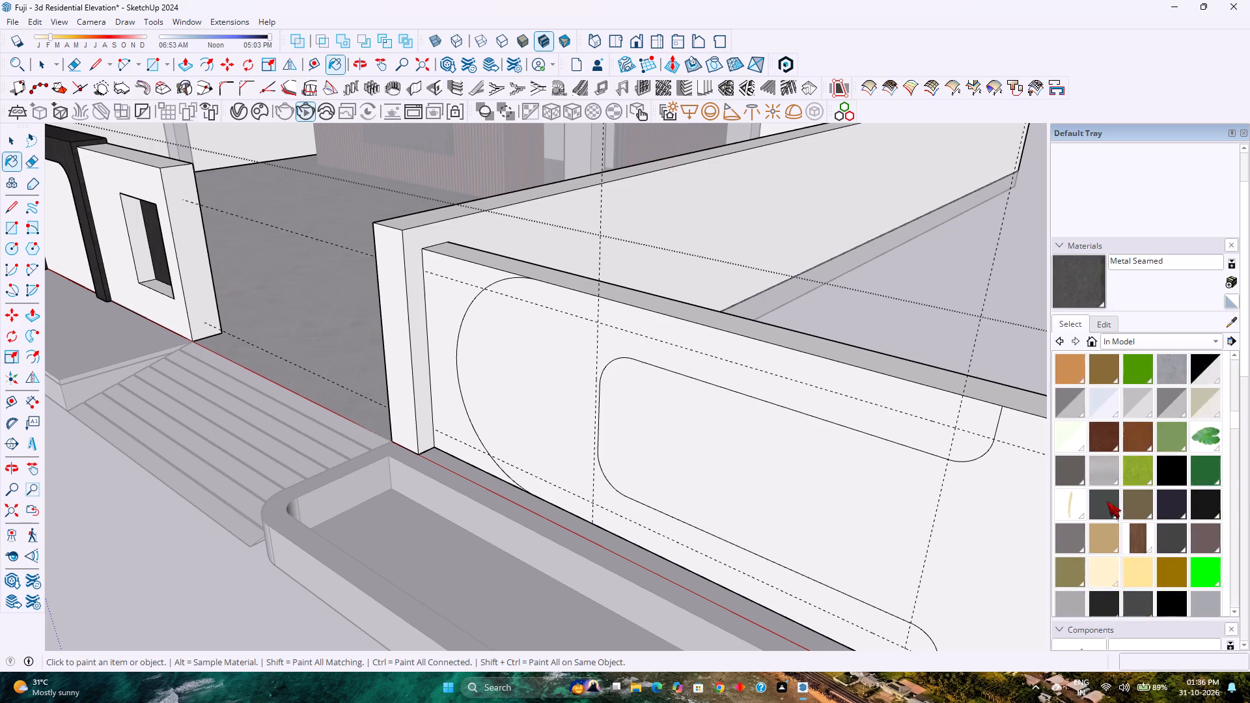
scroll(1107, 501, "up", 18)
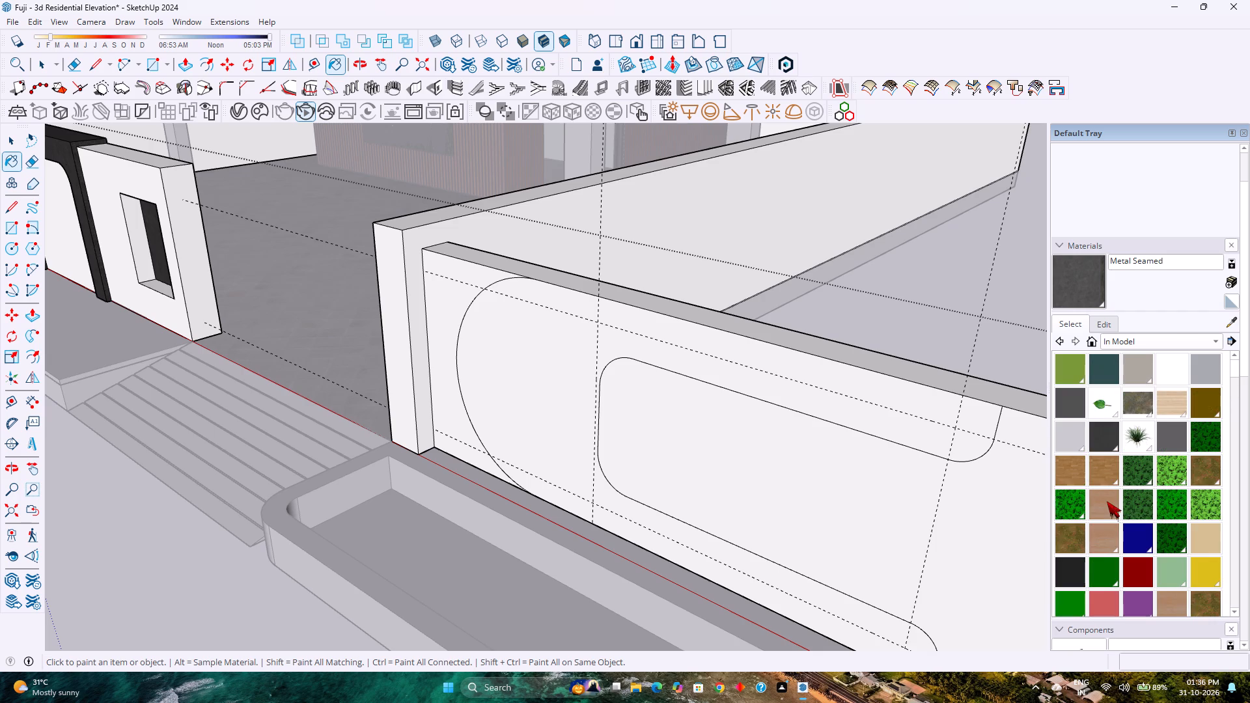
scroll(1107, 501, "up", 12)
scroll(1118, 448, "down", 8)
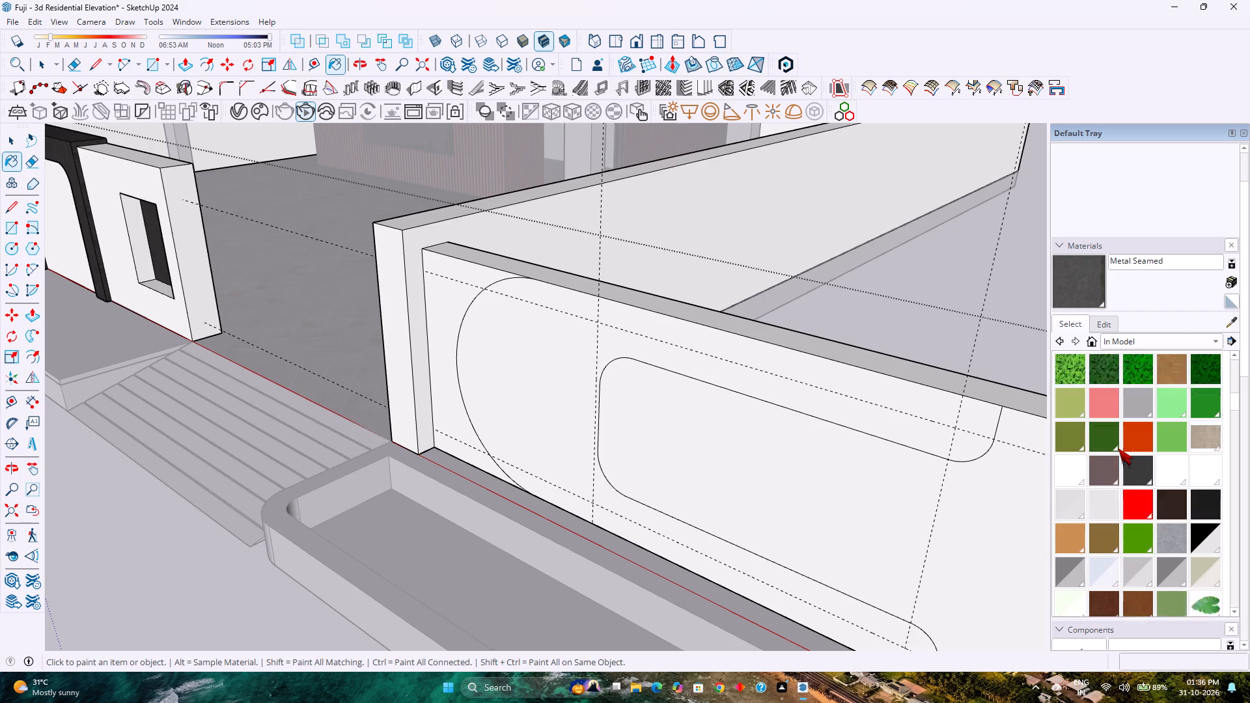
scroll(1118, 448, "down", 4)
left_click(1211, 396)
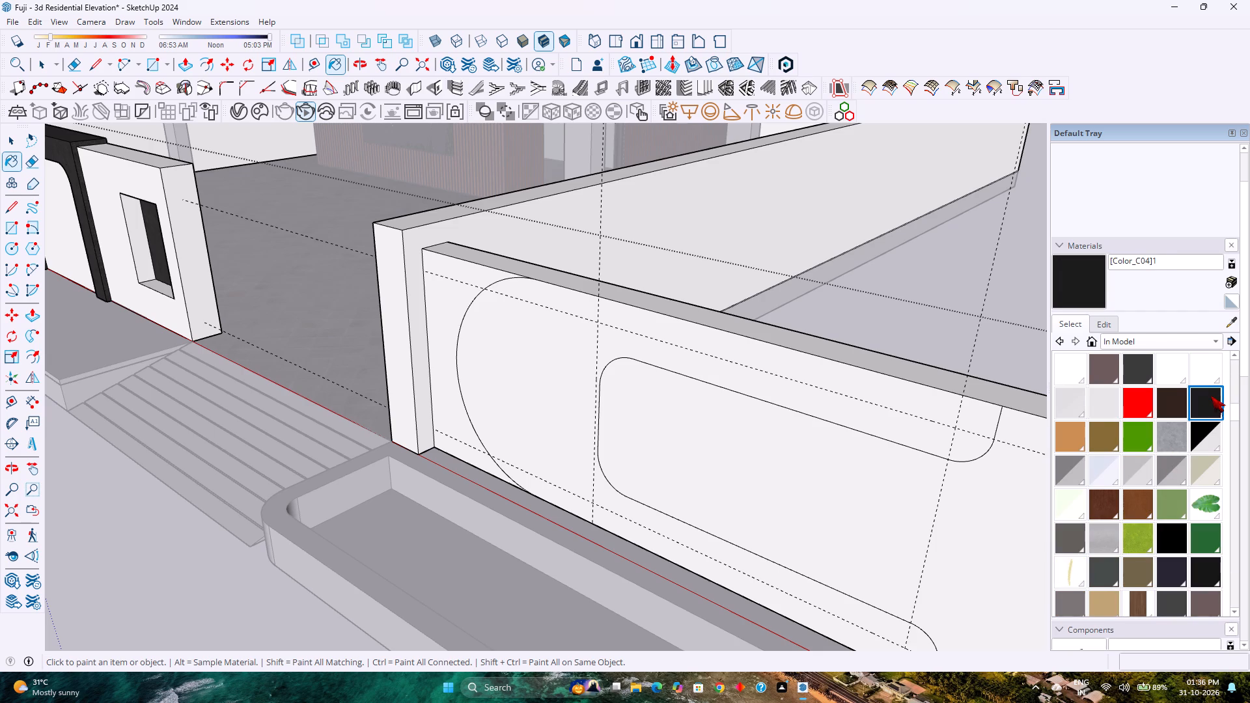
left_click(1184, 432)
left_click(1178, 409)
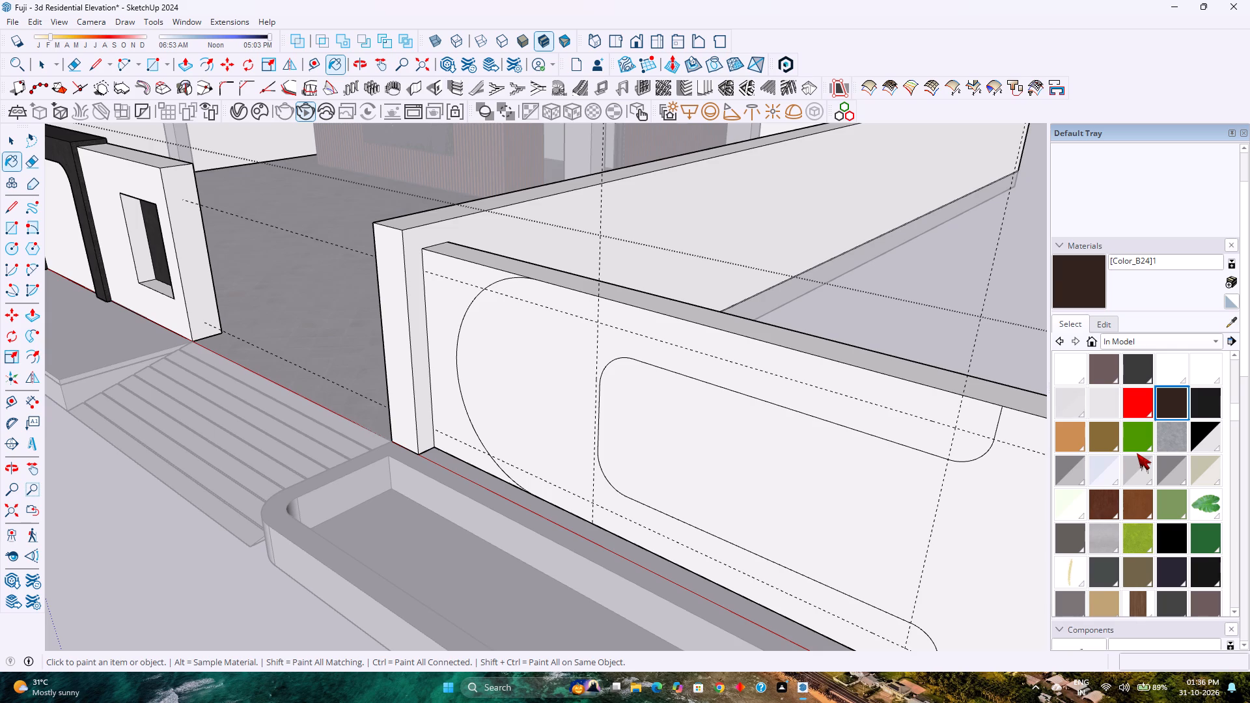
Paint the C-shaped panel face on the front boundary wall with the in-model Granite Dark Gray material.
scroll(1133, 512, "down", 1)
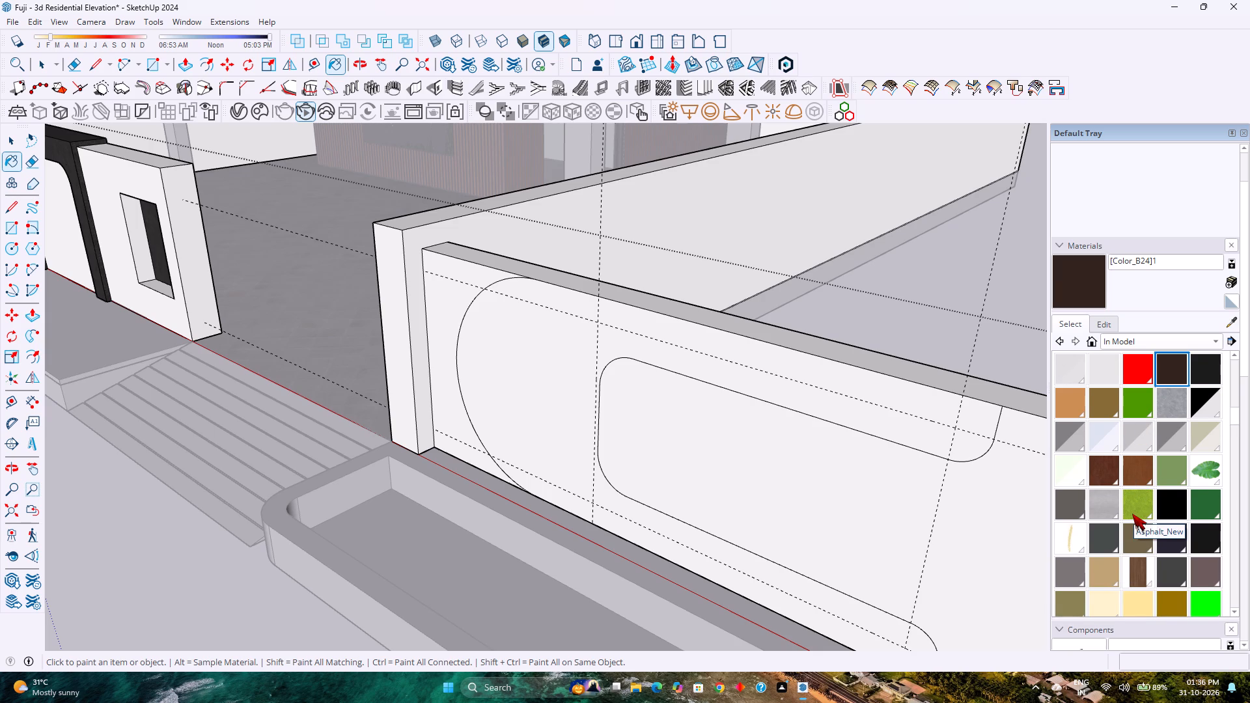
scroll(1132, 514, "down", 4)
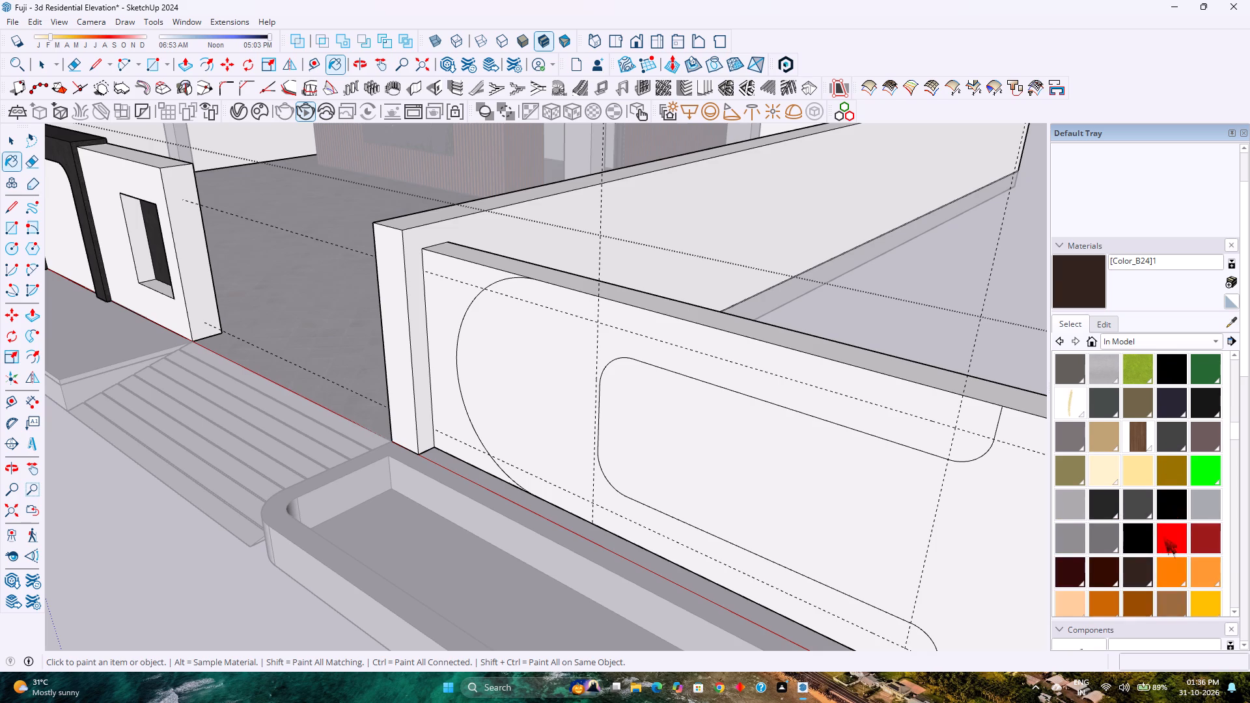
scroll(1127, 527, "down", 3)
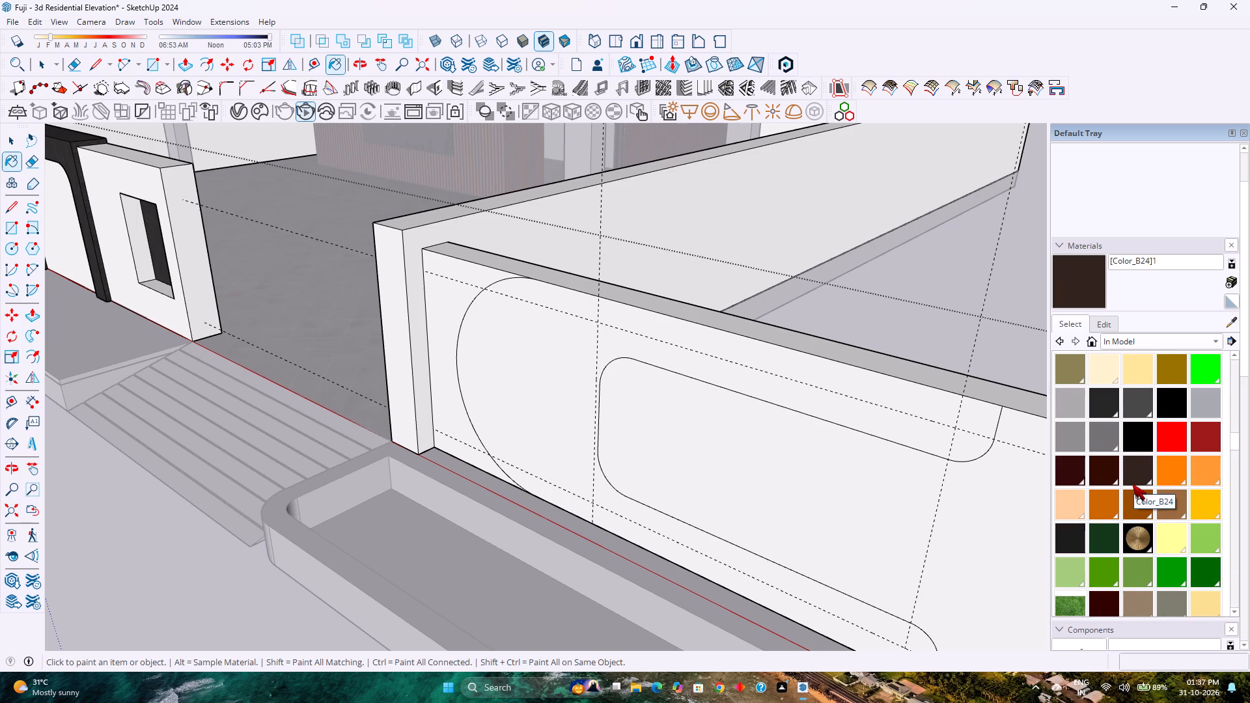
scroll(1139, 471, "down", 3)
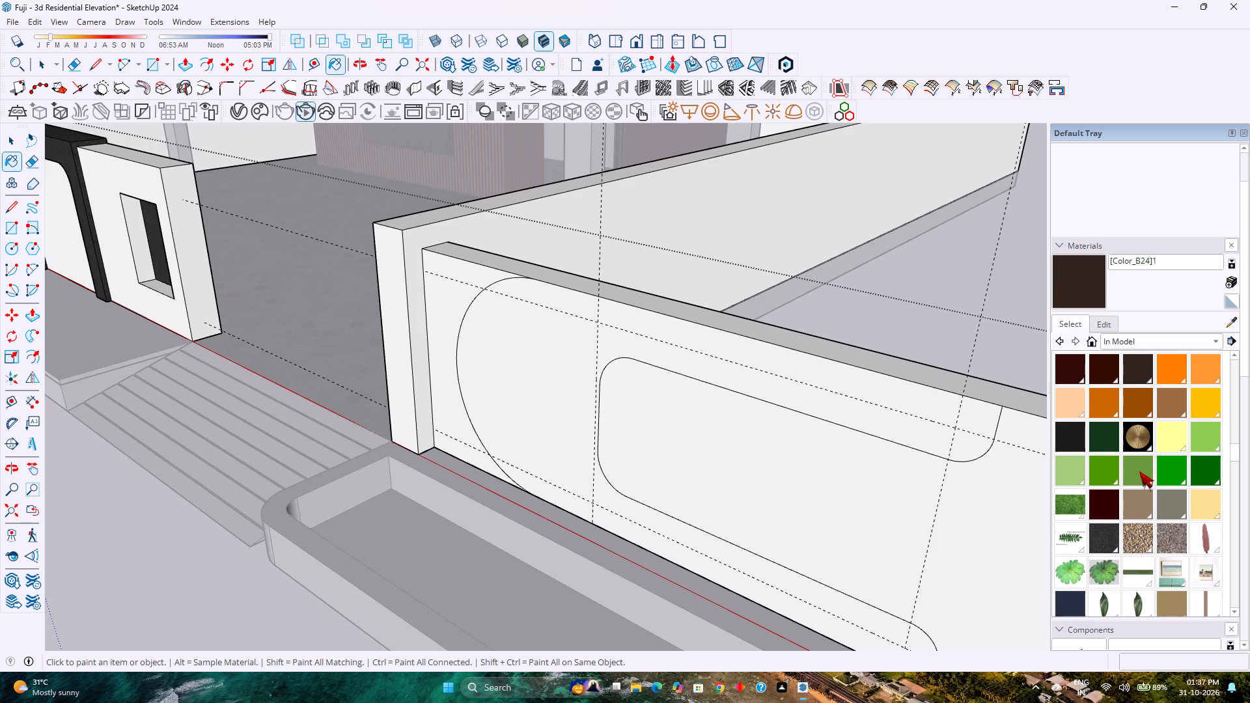
left_click(1098, 538)
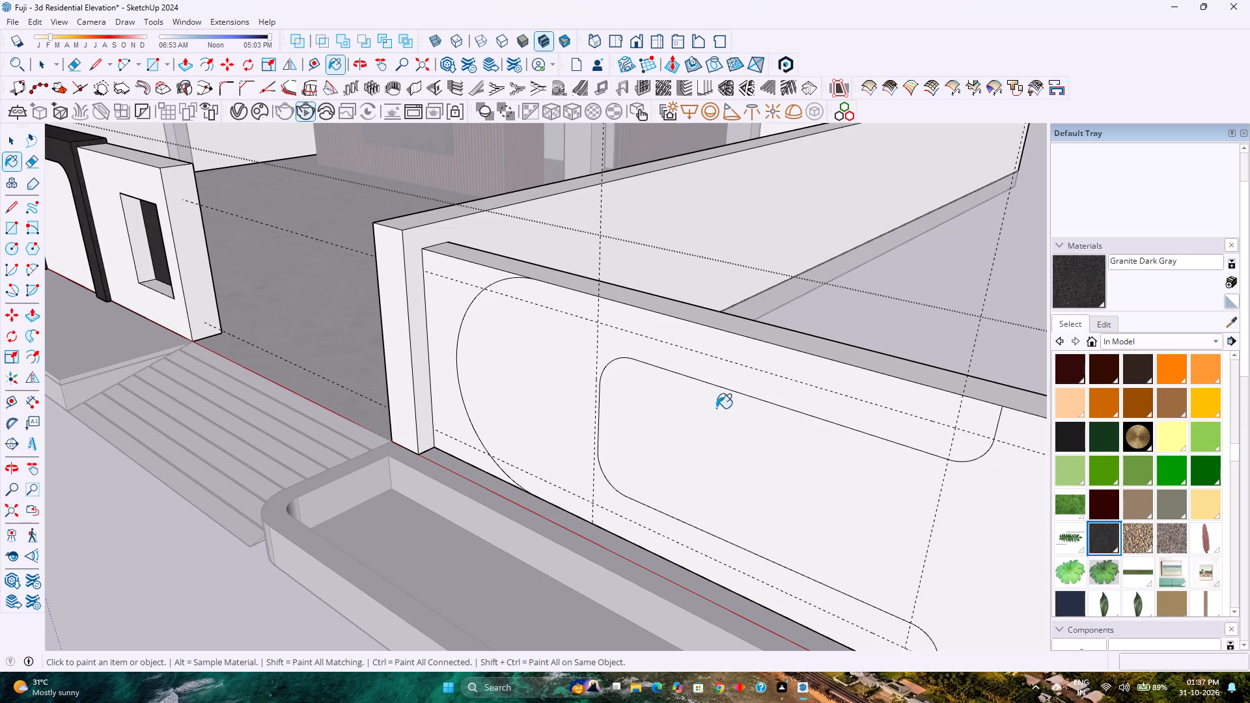
left_click(586, 372)
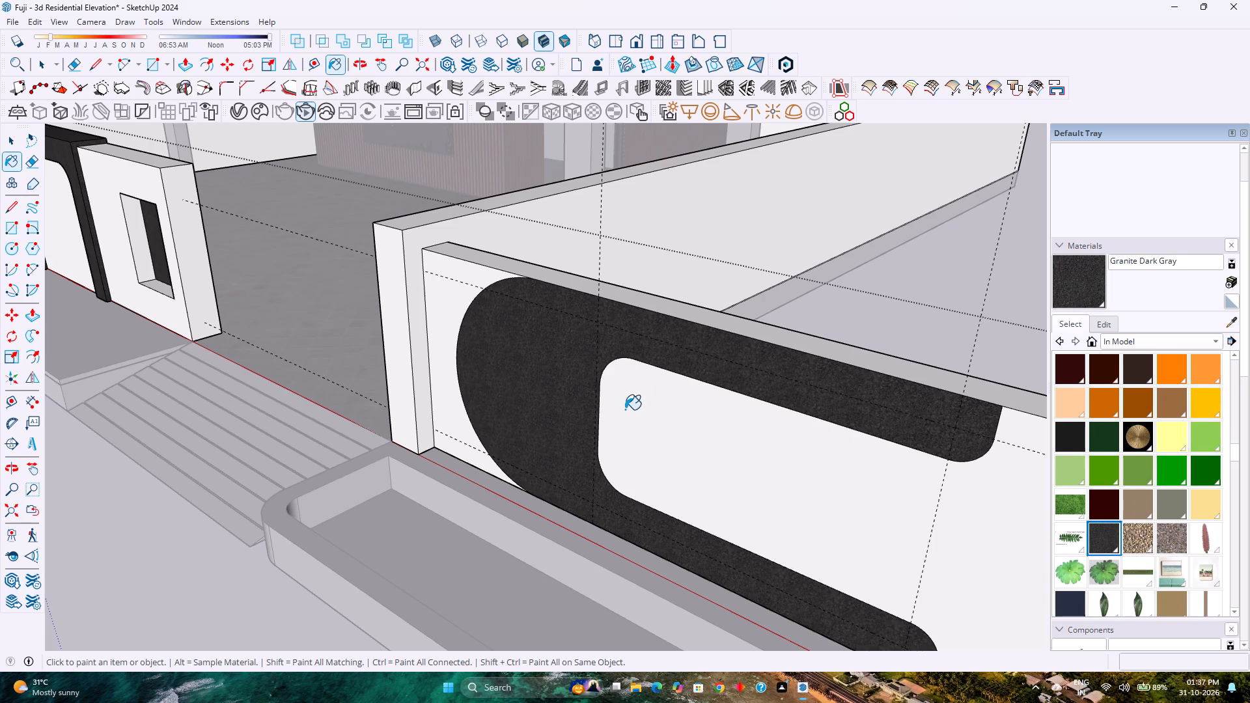
Extrude the granite C-shaped panel face 1" outwards from the wall.
key("p")
left_click(560, 379)
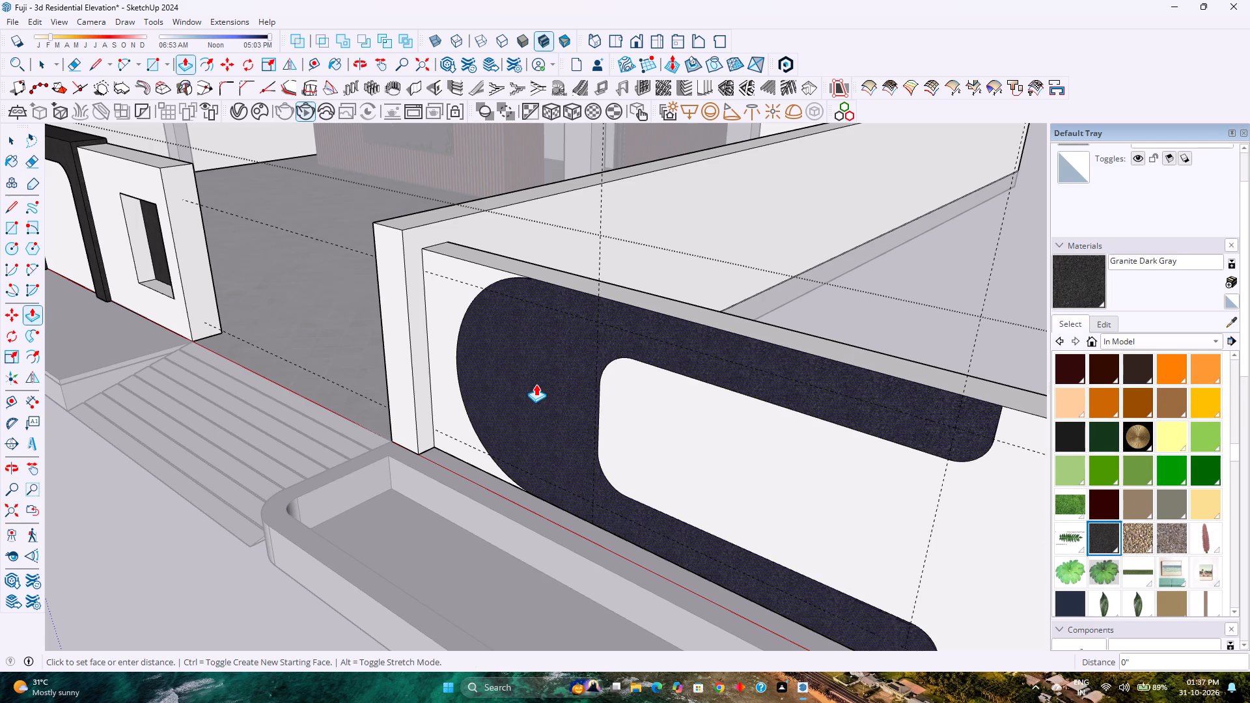
key("1")
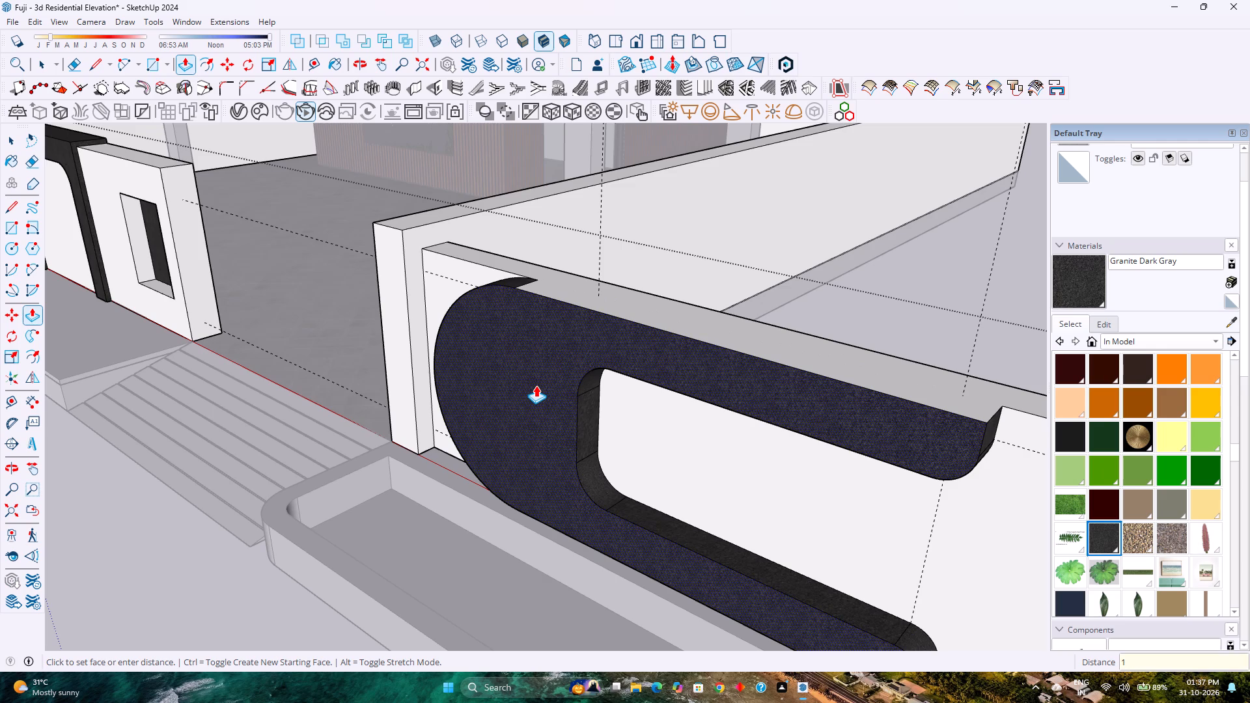
key("Return")
Draw an 8' 4" line along the red axis where the raised panel's top edge meets the wall top, separating their top faces.
scroll(669, 306, "down", 2)
scroll(673, 306, "up", 5)
middle_click_drag(673, 306, 663, 315)
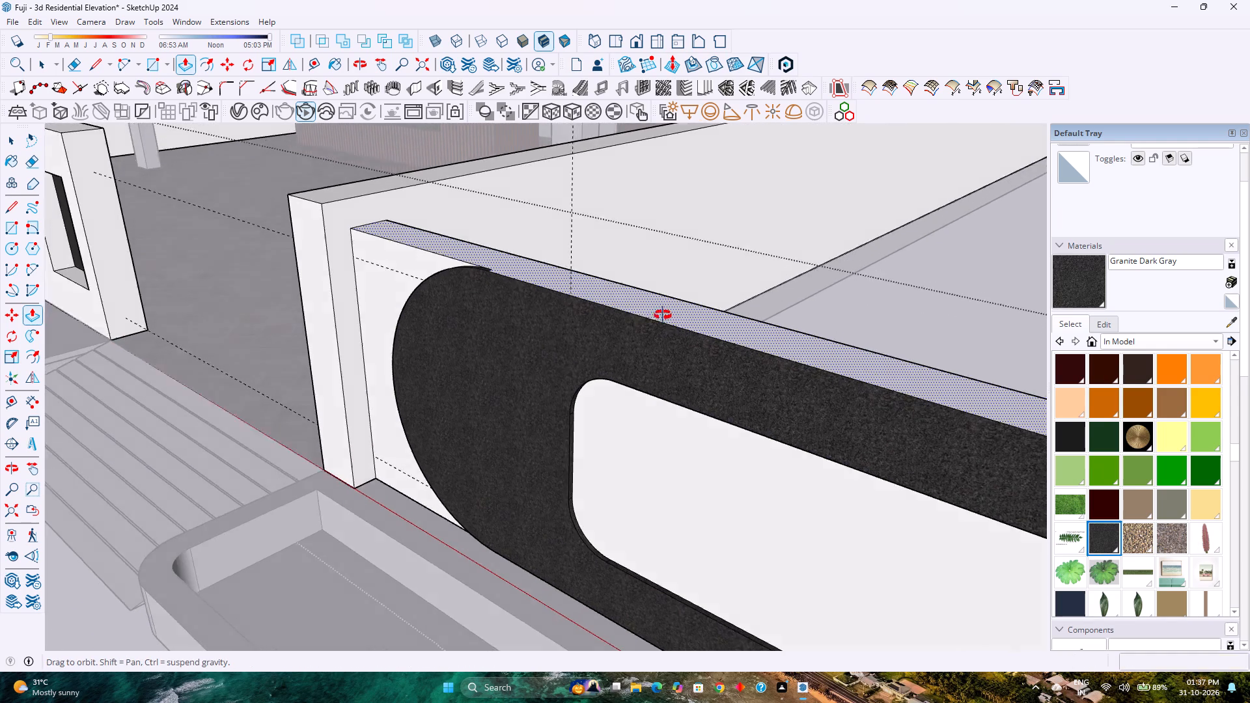
middle_click_drag(663, 315, 500, 370)
key("l")
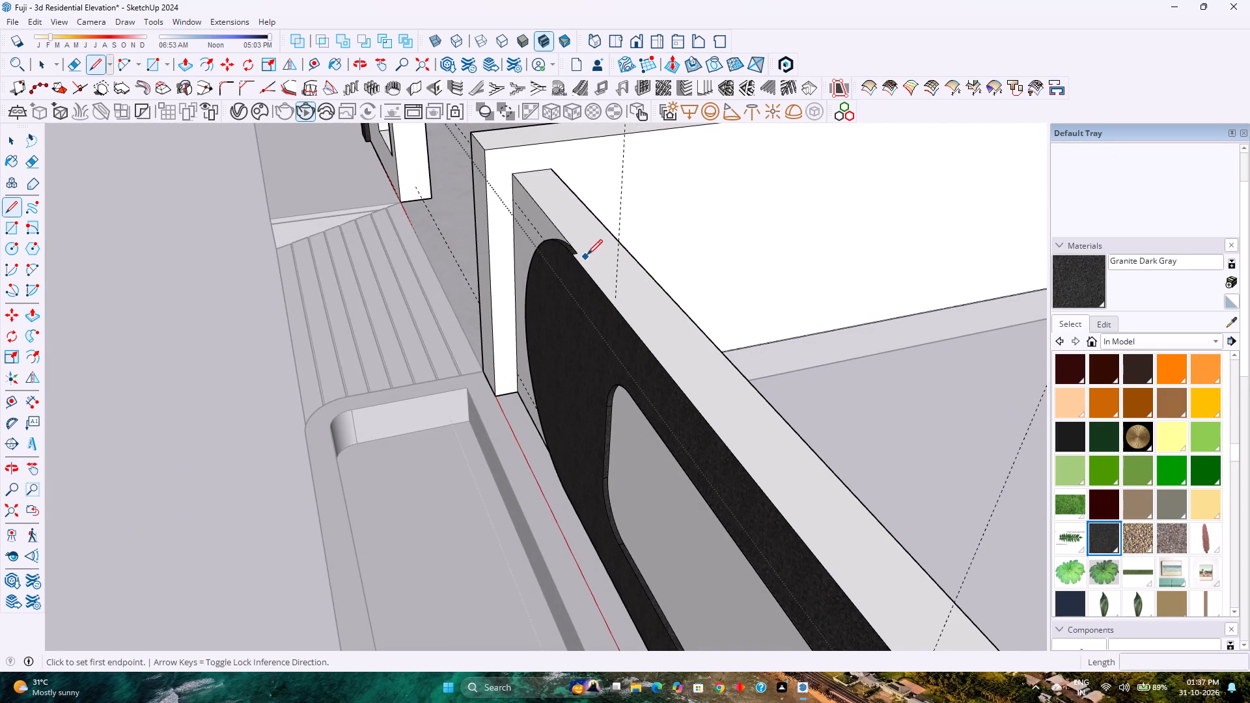
scroll(577, 255, "up", 13)
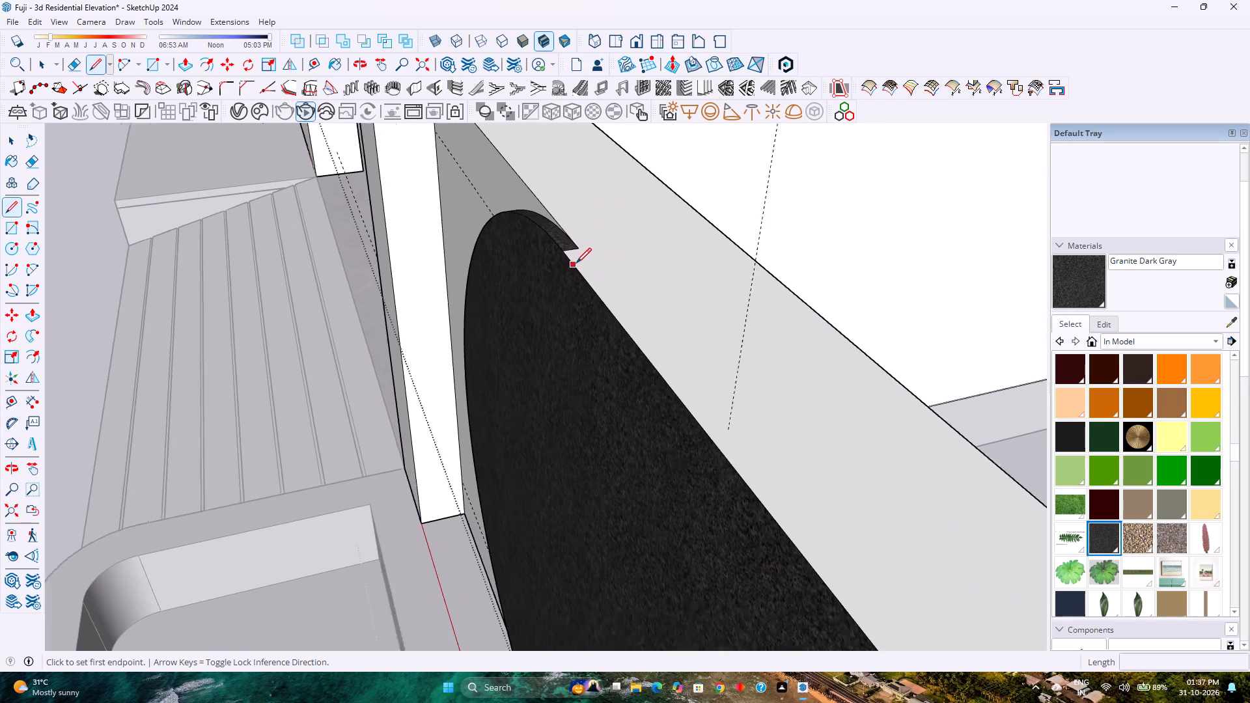
scroll(576, 263, "up", 2)
left_click(578, 250)
scroll(691, 357, "down", 9)
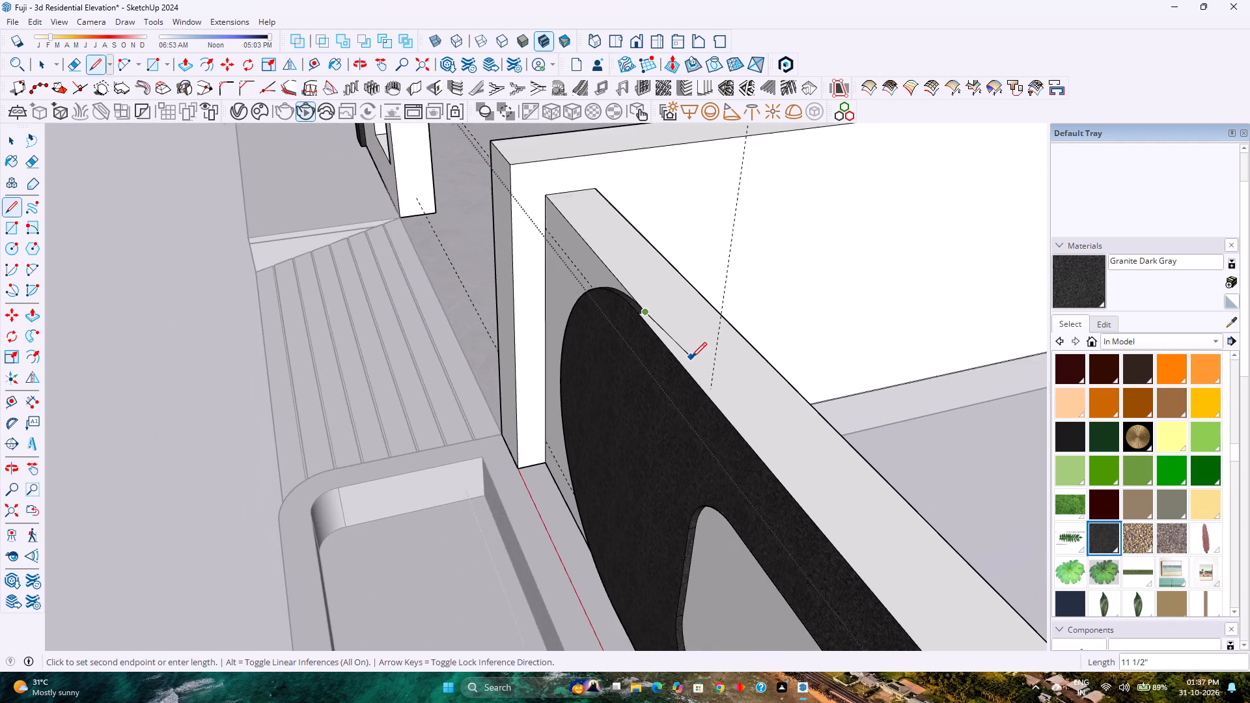
scroll(691, 357, "down", 15)
key("Right")
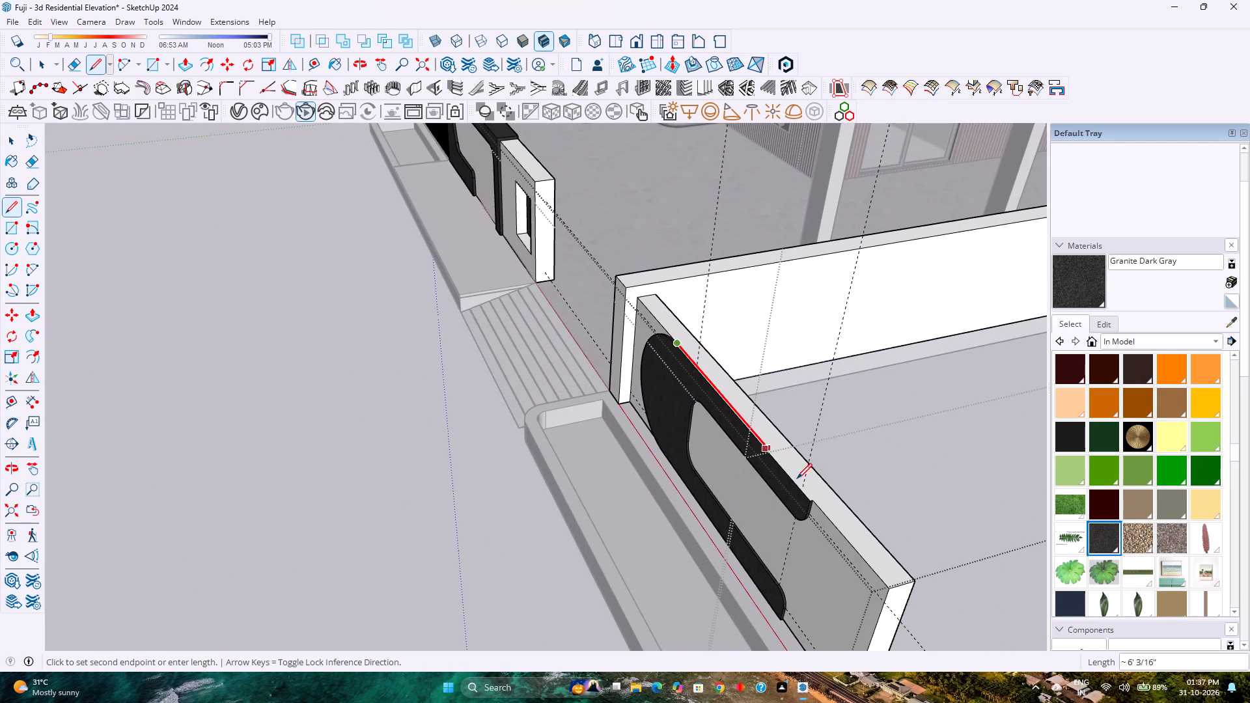
scroll(815, 501, "up", 8)
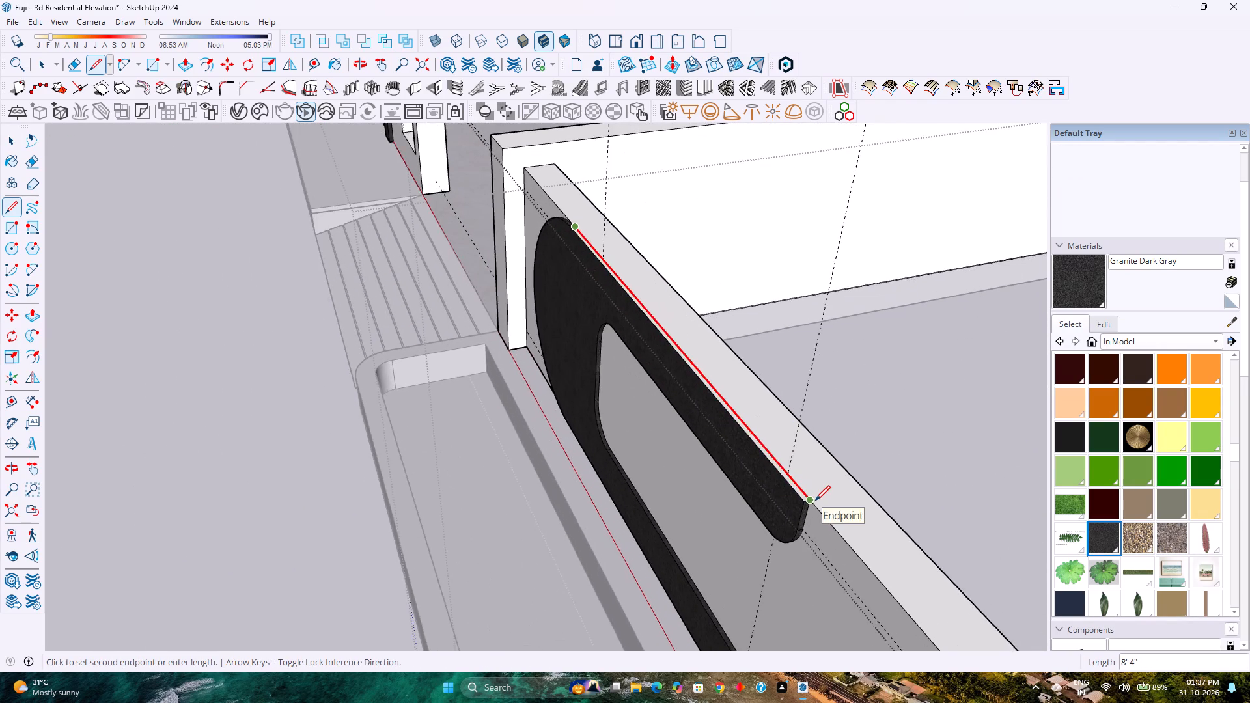
scroll(815, 502, "up", 8)
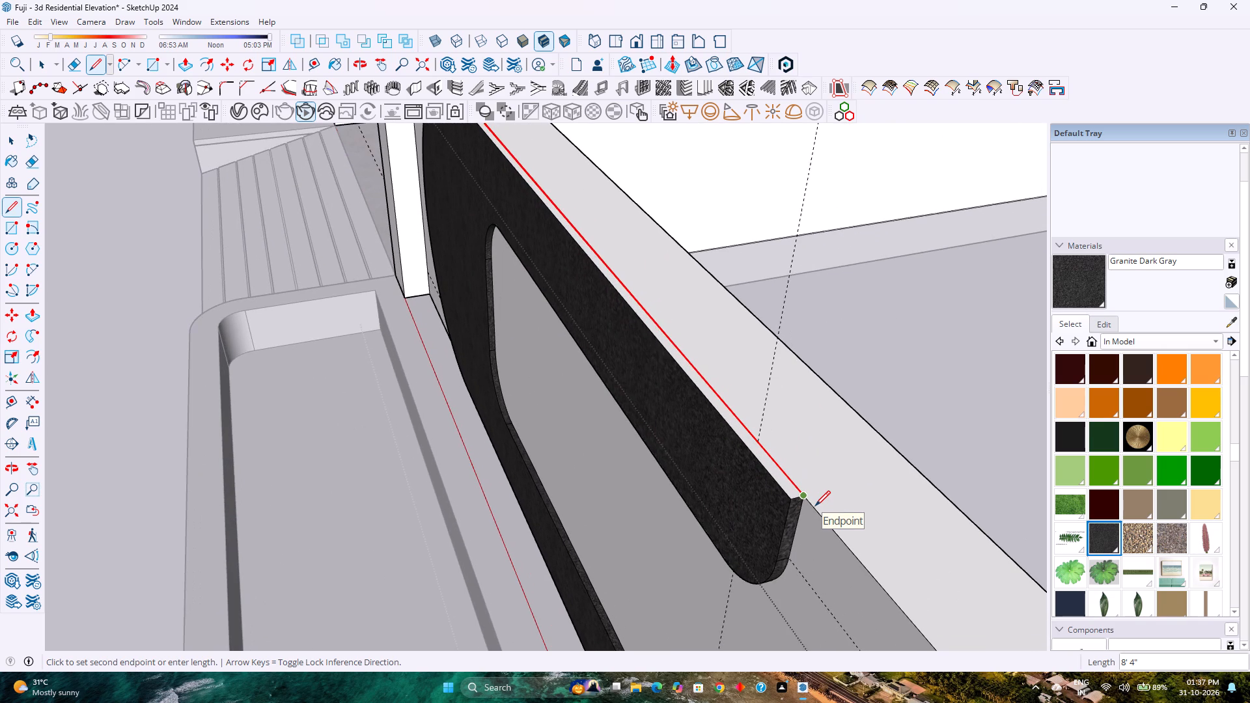
left_click(801, 500)
key("space")
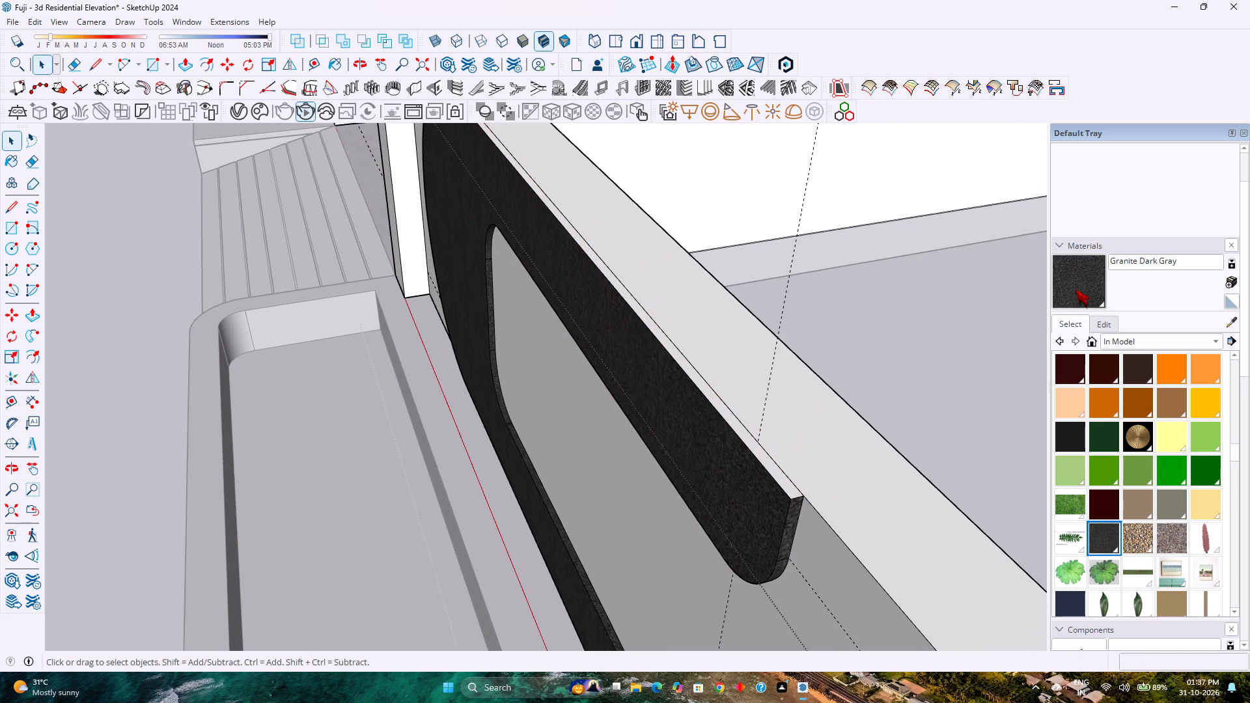
Paint the C-shaped panel's narrow top face with Granite Dark Gray.
left_click(1076, 289)
left_click(780, 484)
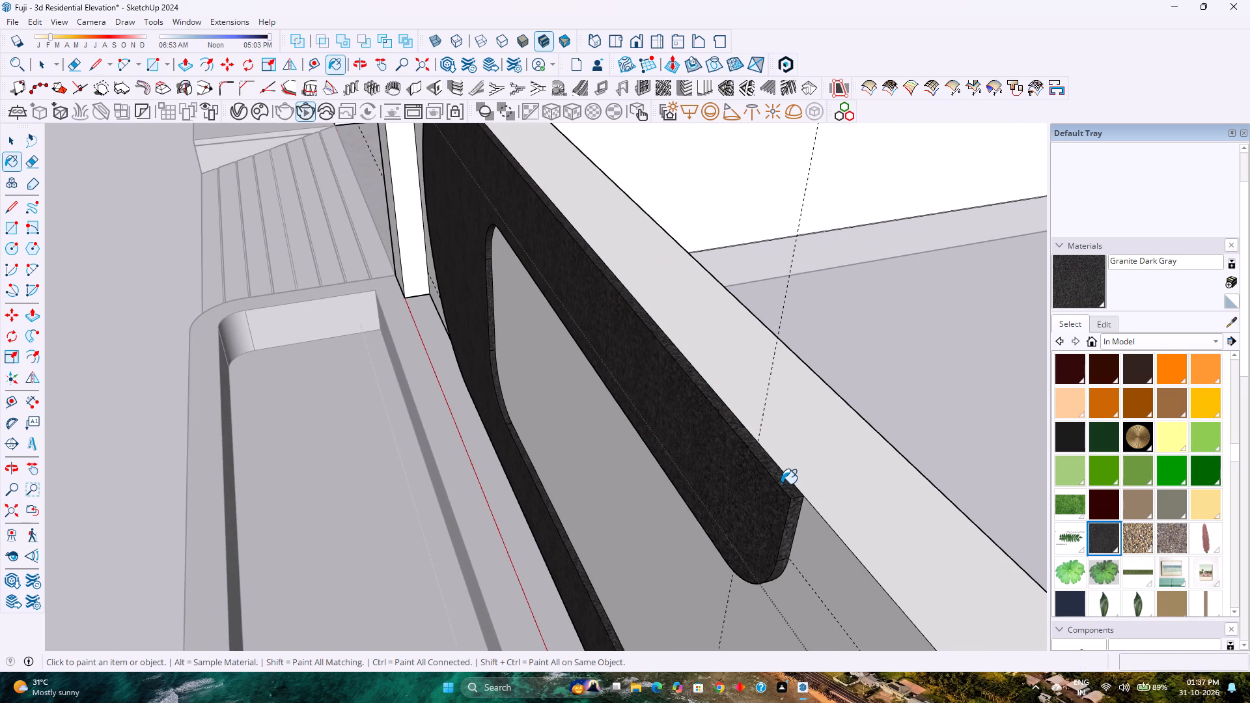
Extrude the granite panel's top face 1" upwards above the boundary wall top.
key("p")
left_click(781, 484)
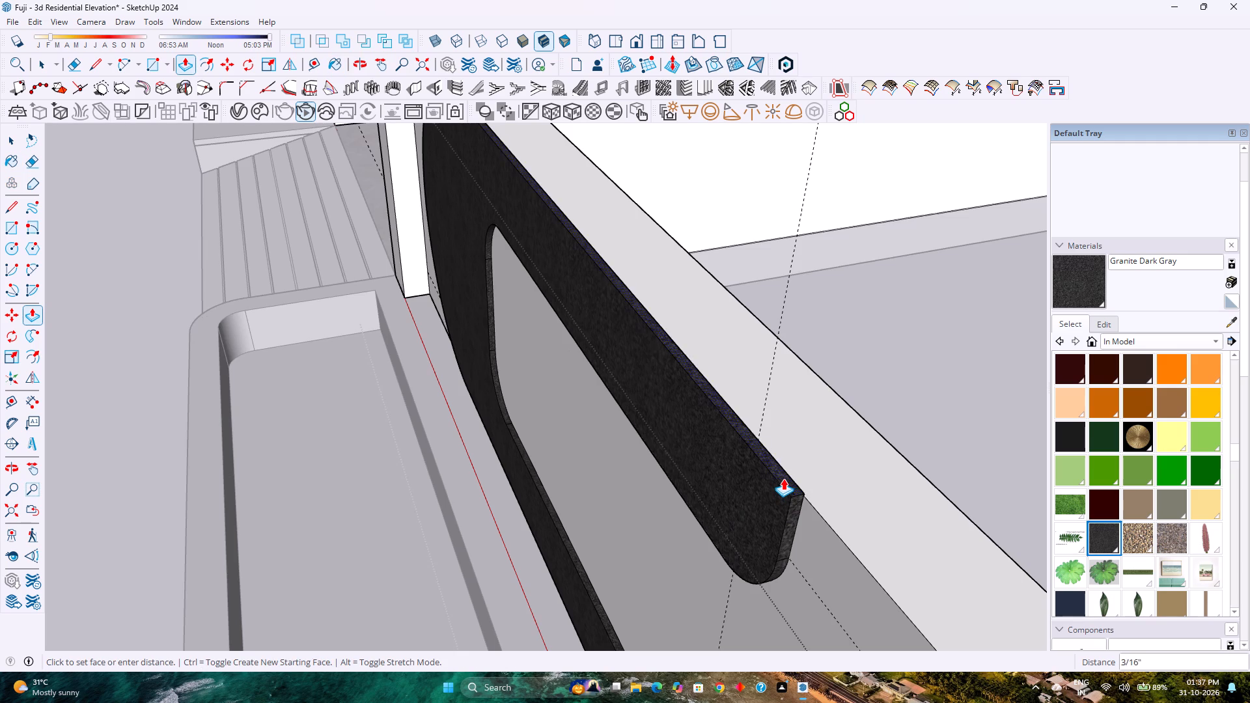
key("1")
key("Return")
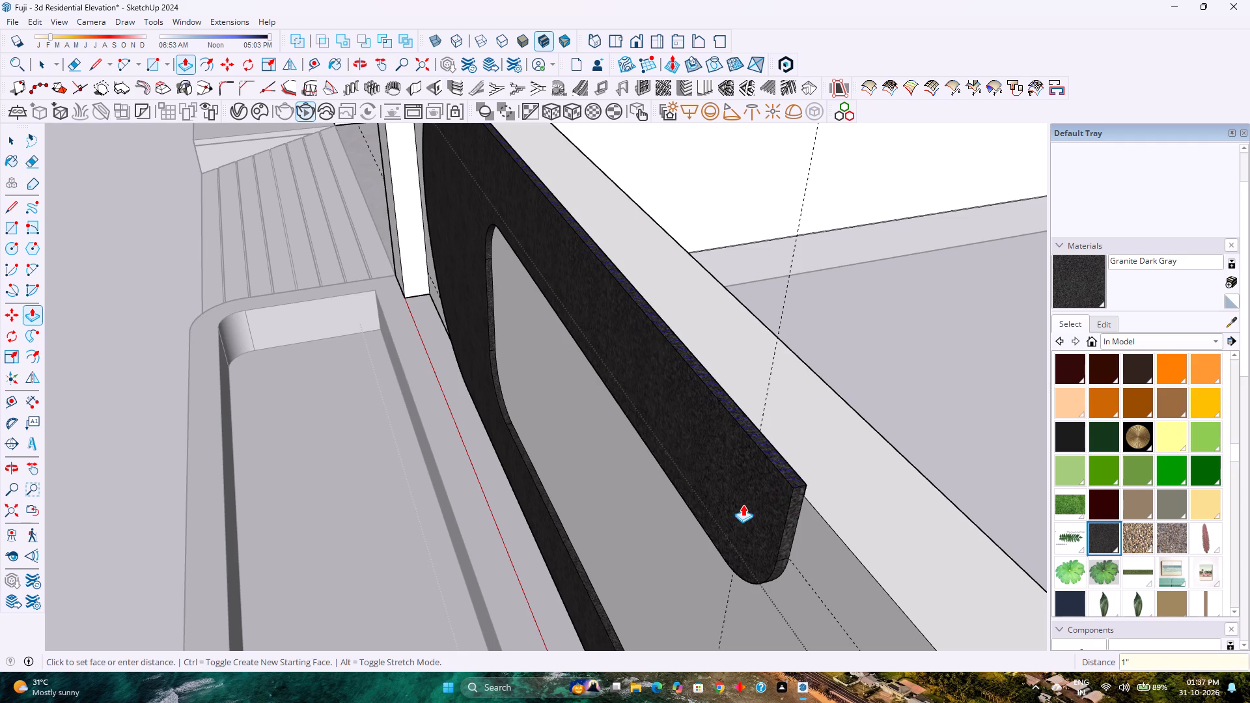
Copy the raised granite strip's rear top edge 1" down along the blue axis to where it meets the wall top.
scroll(738, 505, "down", 4)
middle_click_drag(791, 486, 435, 484)
middle_click(430, 484)
middle_click(426, 484)
middle_click(423, 484)
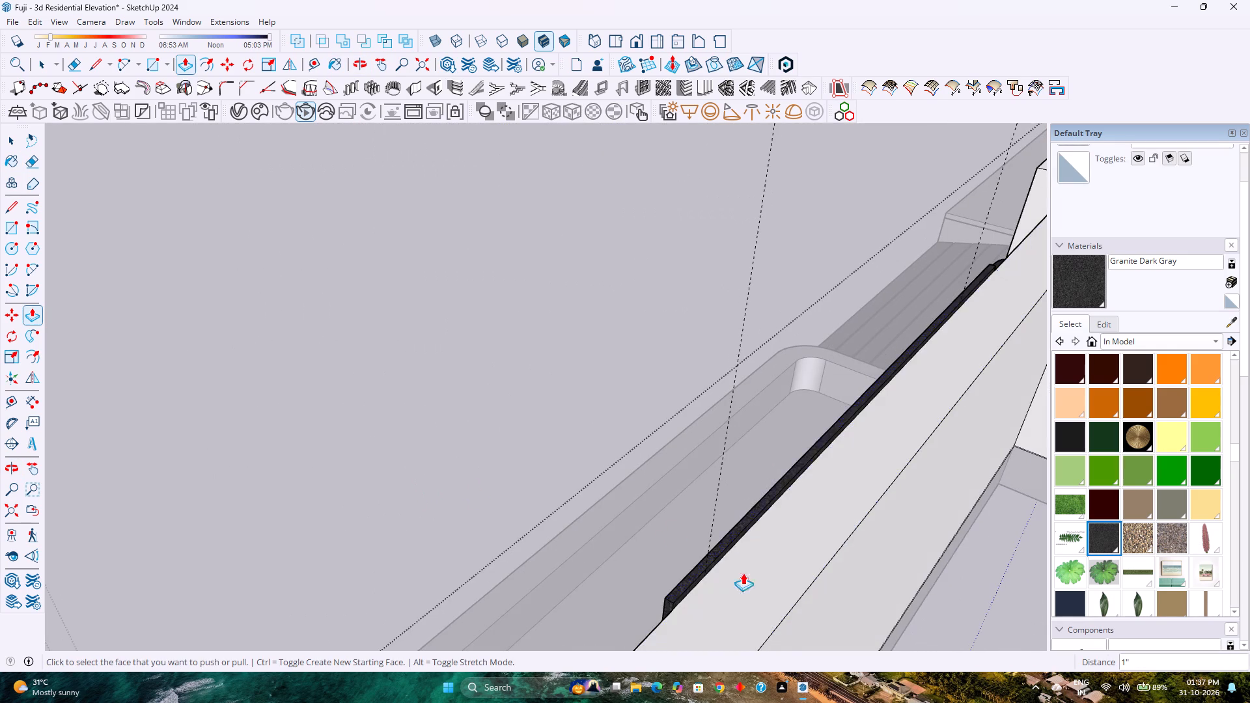
scroll(673, 586, "up", 7)
middle_click_drag(706, 610, 669, 524)
scroll(669, 517, "down", 5)
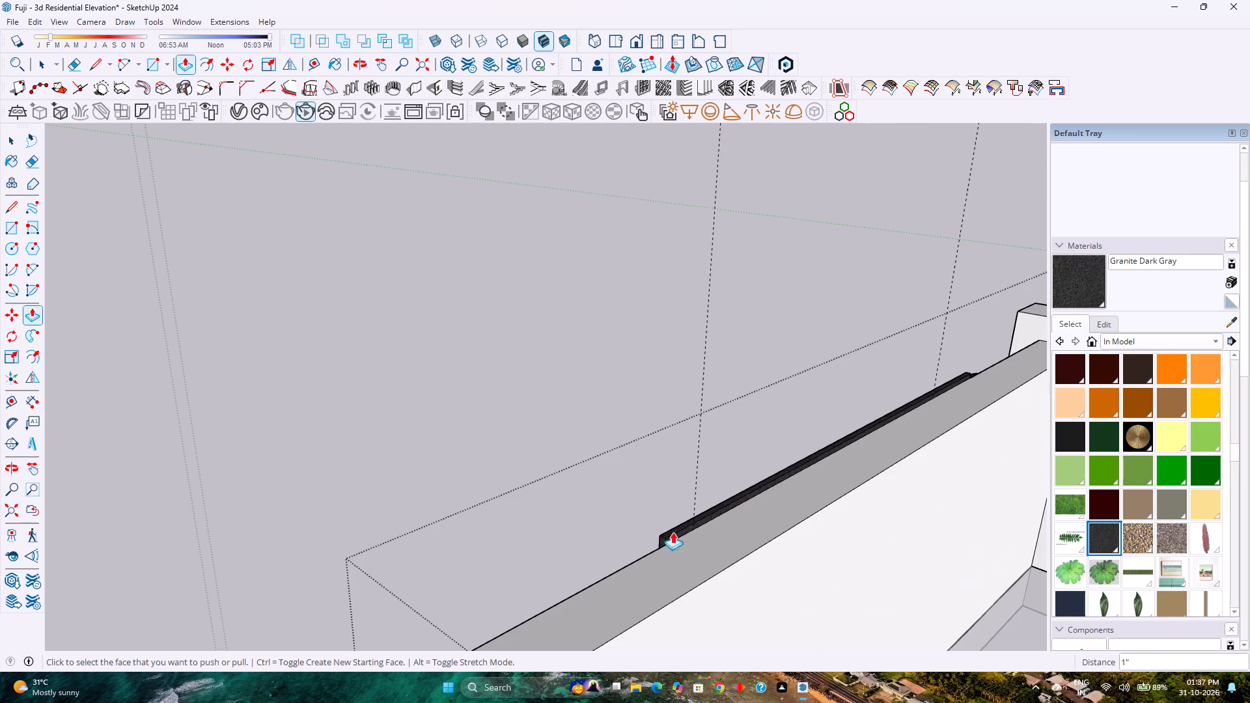
key("m")
scroll(673, 539, "up", 10)
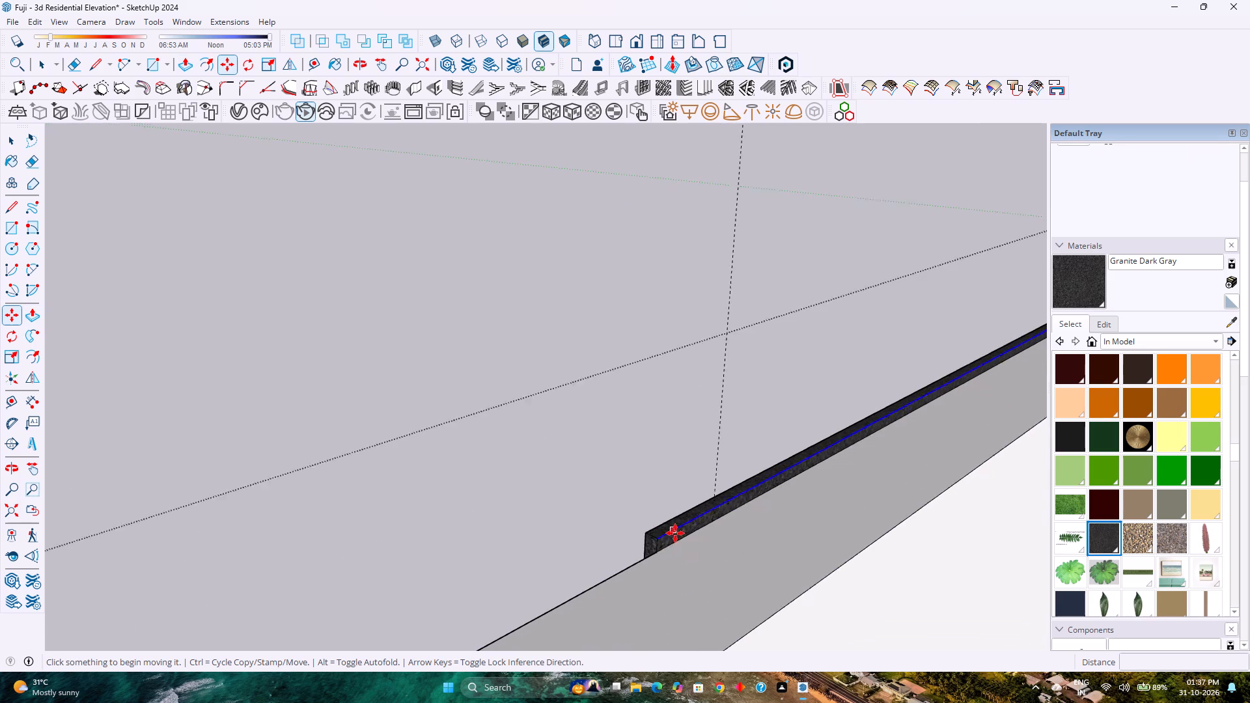
scroll(675, 533, "up", 5)
left_click(675, 532)
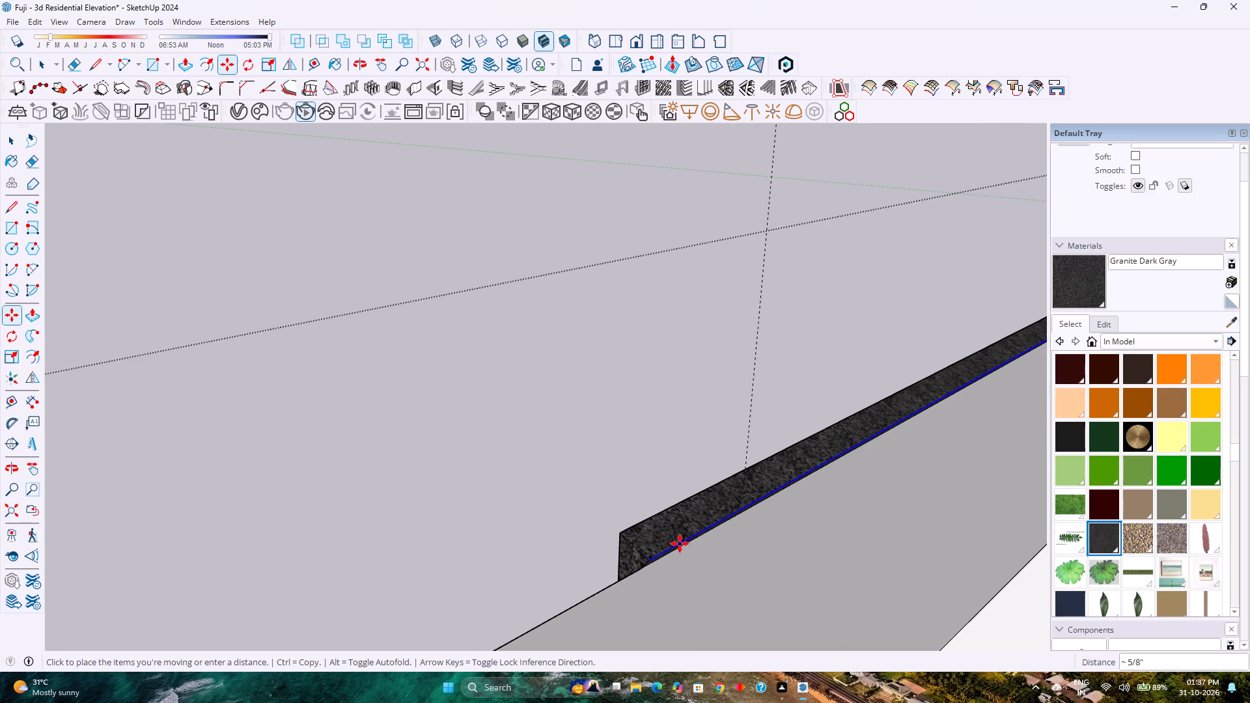
key("Up")
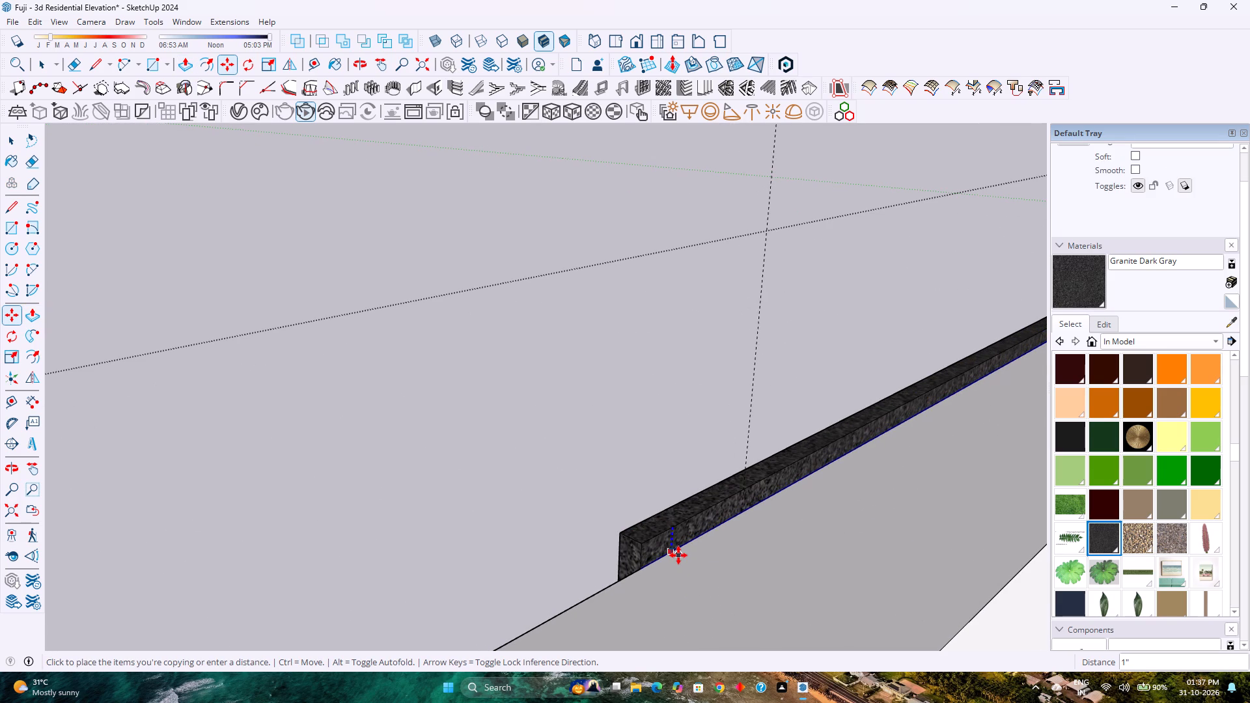
left_click(671, 556)
Extrude the raised strip's rear face 9" across the wall top to form a granite coping over its full thickness.
key("p")
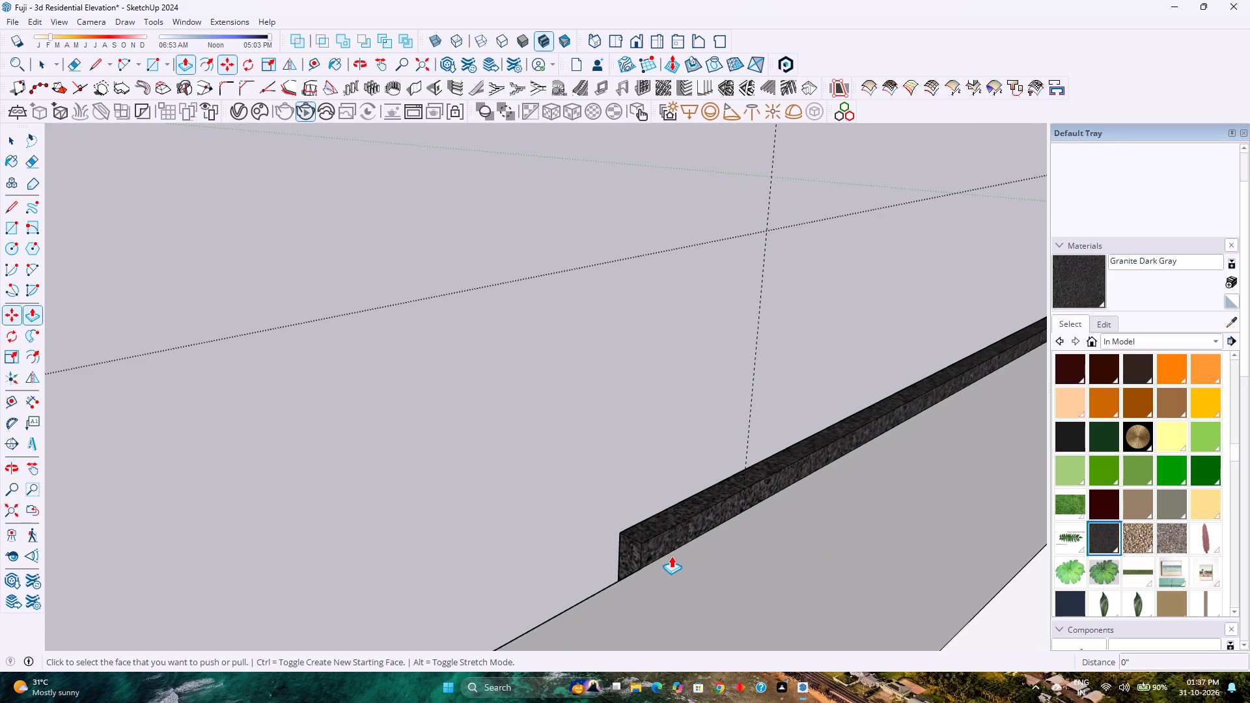
left_click(671, 546)
scroll(739, 551, "down", 5)
scroll(739, 551, "up", 1)
scroll(739, 551, "down", 4)
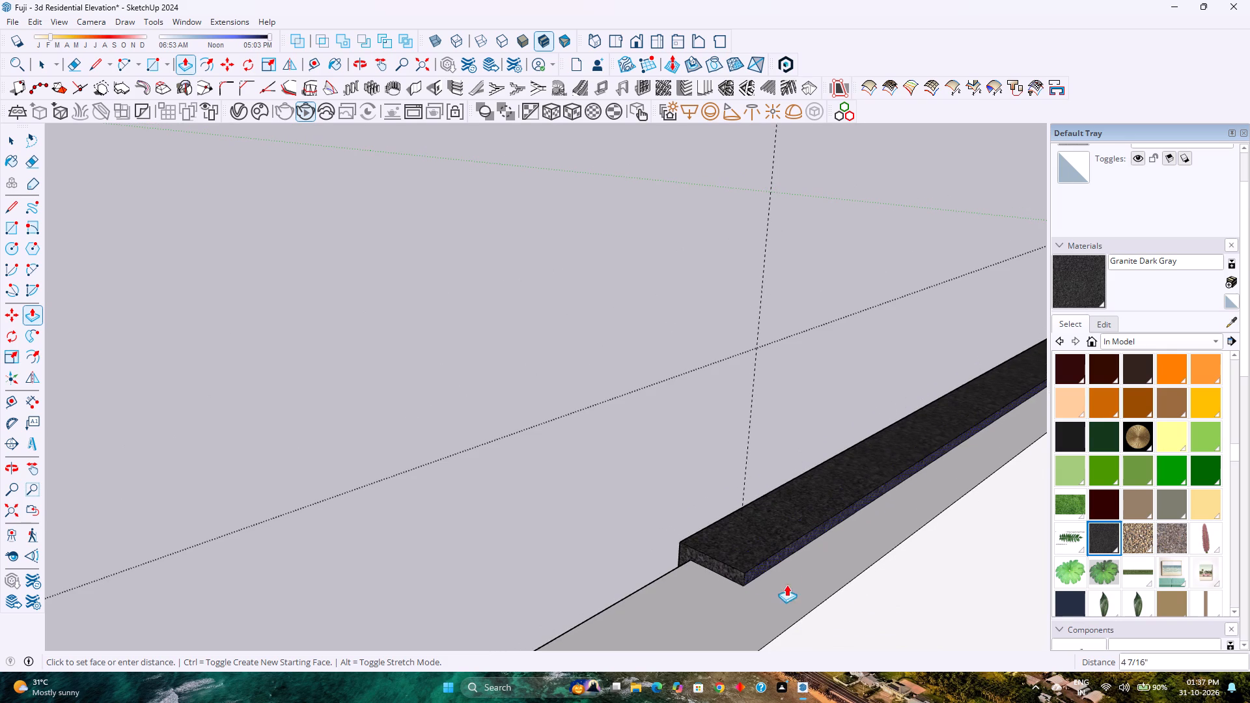
left_click(806, 619)
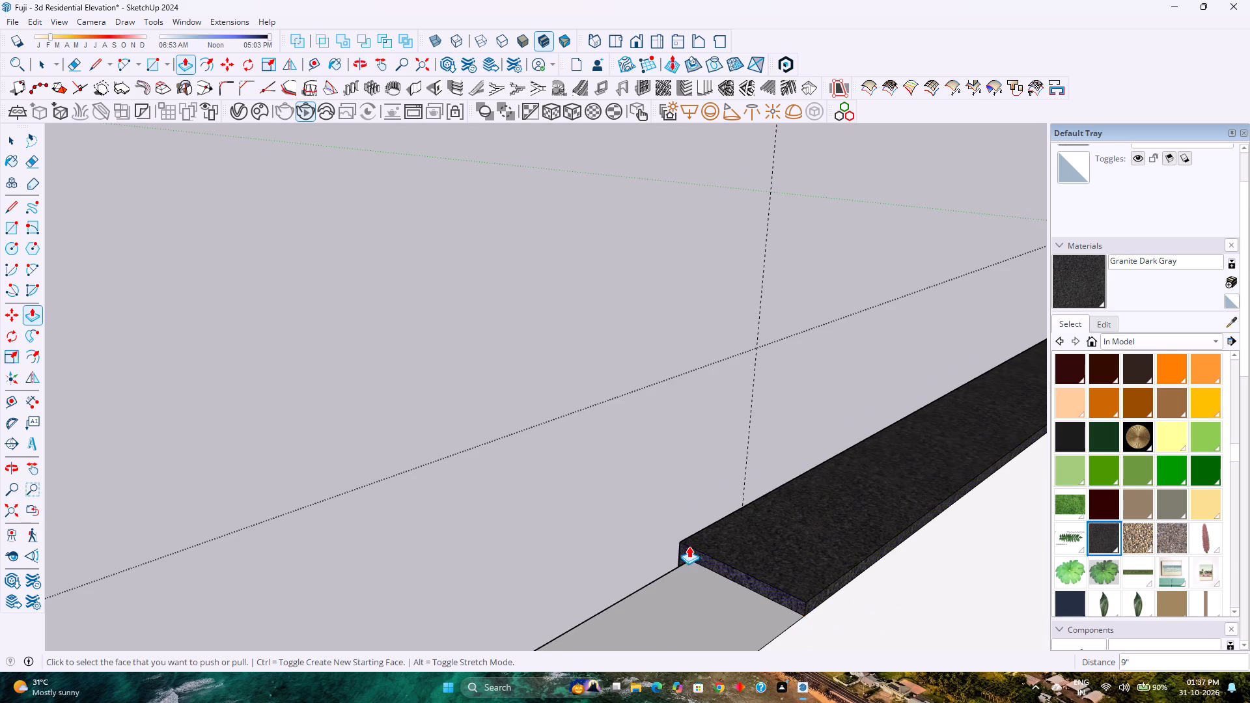
Delete all guides from the model.
scroll(689, 546, "down", 12)
middle_click_drag(686, 548, 1151, 530)
middle_click(1157, 529)
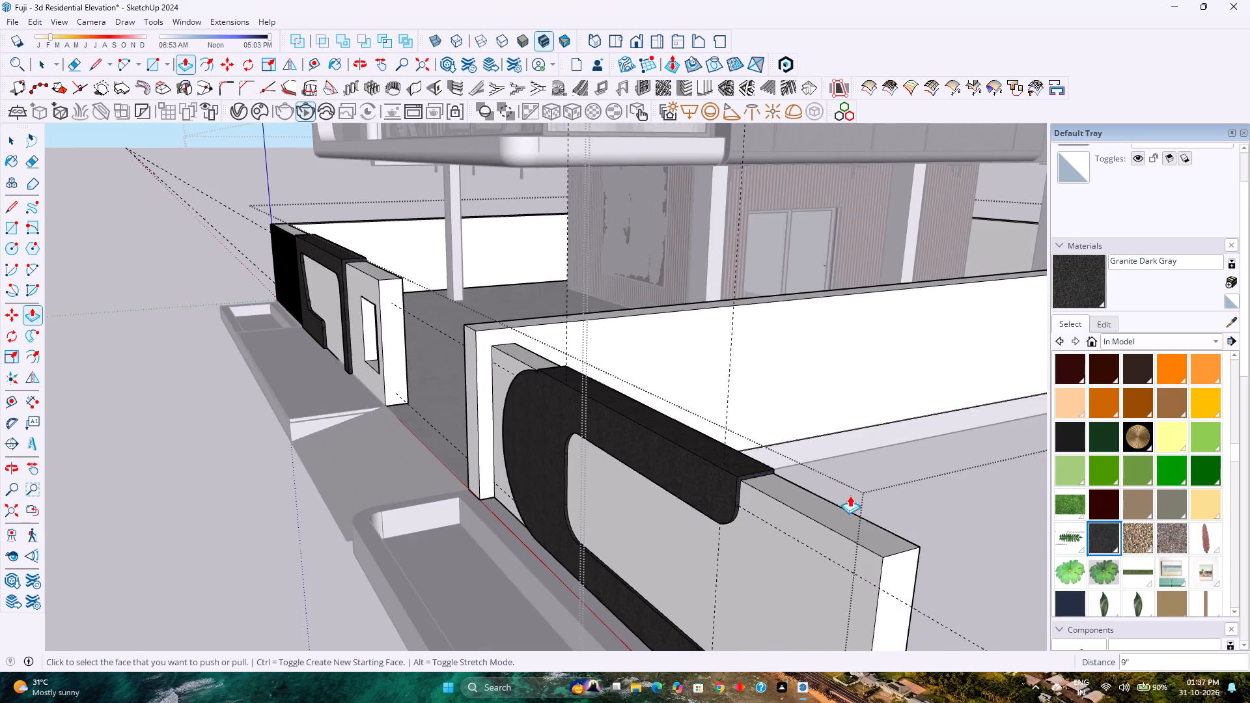
scroll(850, 495, "down", 7)
middle_click(659, 535)
middle_click_drag(663, 535, 756, 497)
middle_click(756, 497)
scroll(959, 358, "up", 9)
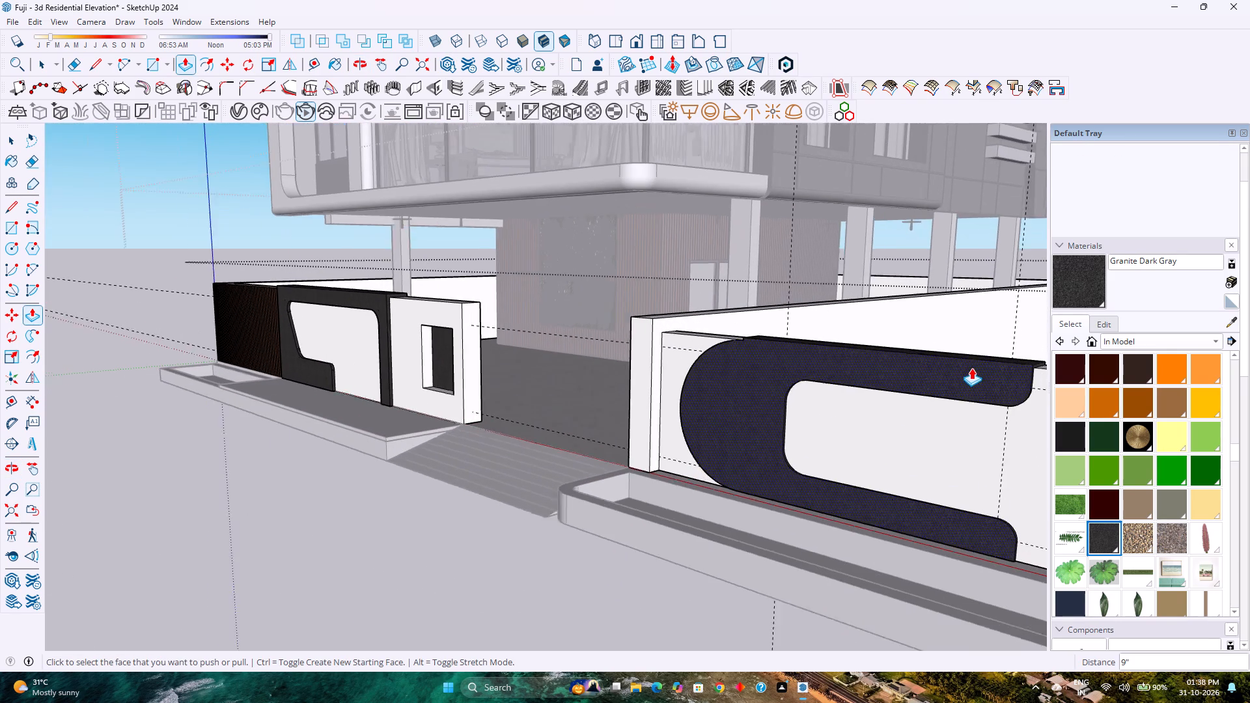
middle_click_drag(699, 394, 542, 435, "shift")
key("space")
scroll(541, 435, "down", 4)
left_click(36, 21)
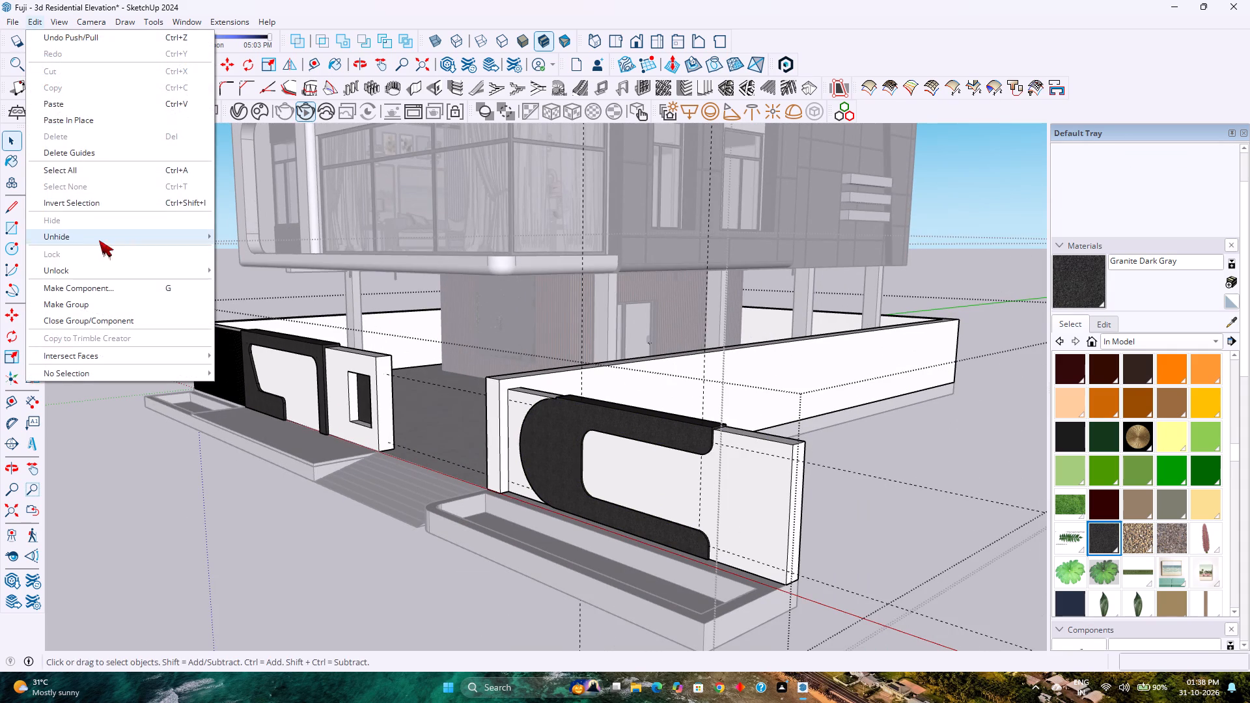
left_click(109, 156)
Save the residential elevation model.
scroll(260, 343, "up", 3)
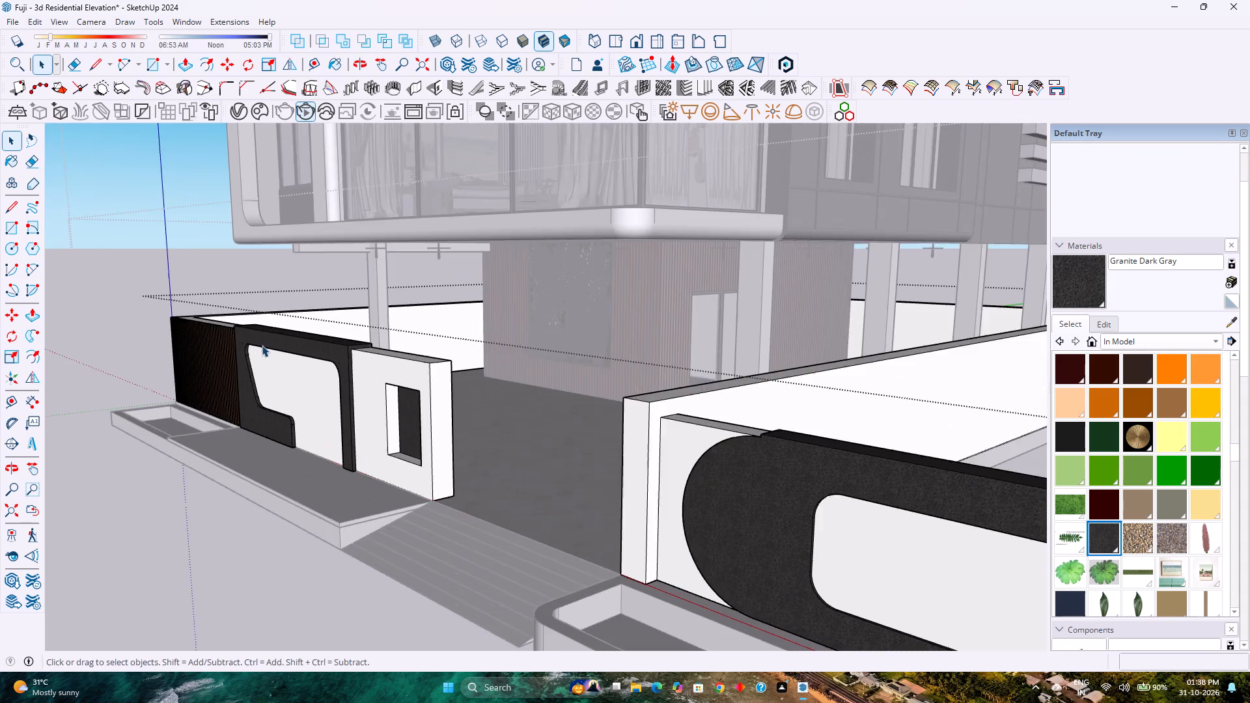
middle_click(264, 346)
middle_click(264, 346)
middle_click_drag(267, 344, 278, 329)
scroll(278, 329, "down", 7)
middle_click_drag(361, 316, 255, 411, "shift")
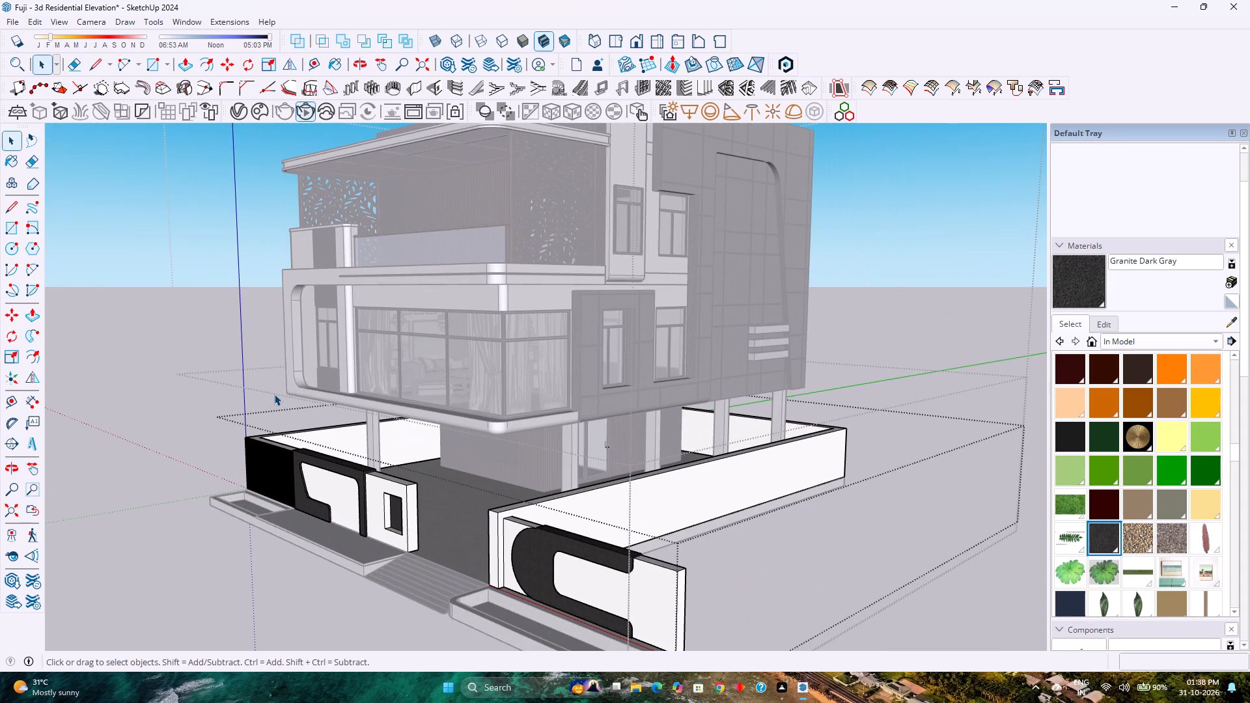
key("ctrl+s")
Examine the whole front elevation and both boundary wall sections, including the C-shaped granite panel, from several viewpoints.
scroll(394, 436, "down", 1)
scroll(406, 456, "up", 15)
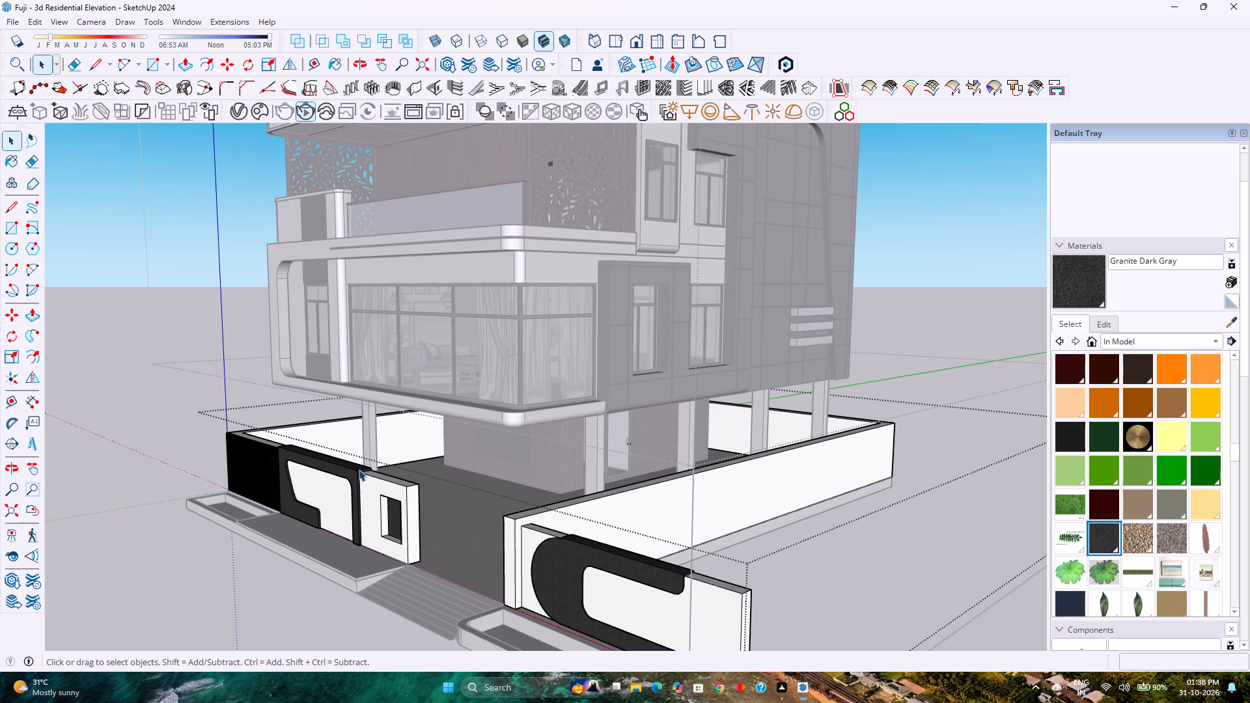
scroll(359, 467, "down", 7)
scroll(342, 466, "up", 7)
middle_click_drag(369, 519, 467, 468)
middle_click(469, 465)
scroll(475, 457, "down", 2)
key("Escape")
scroll(602, 406, "down", 3)
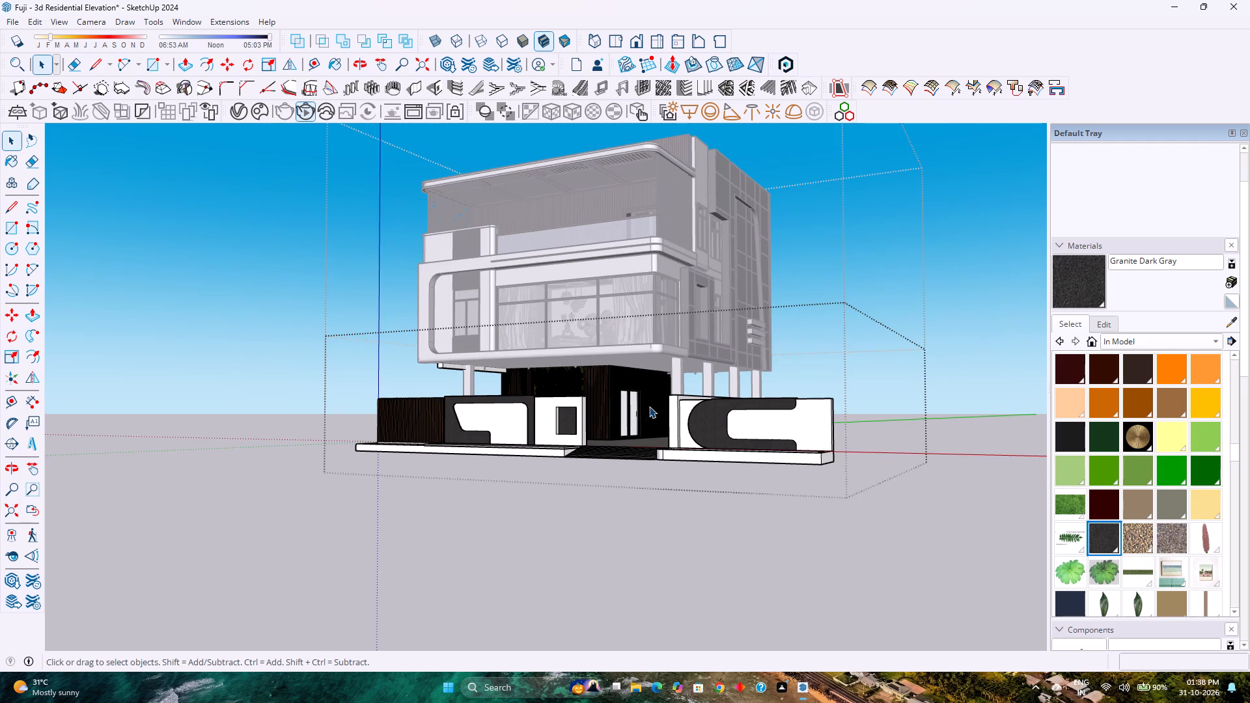
scroll(676, 400, "down", 4)
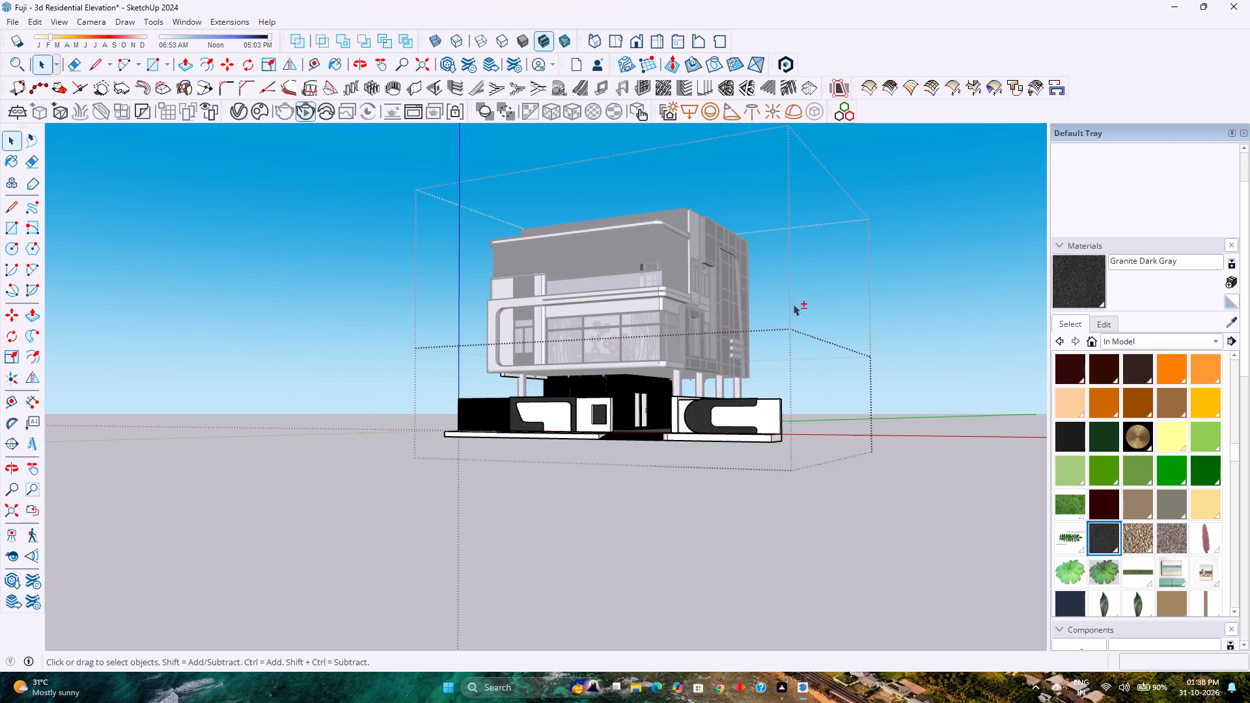
middle_click_drag(793, 304, 724, 399, "shift")
scroll(738, 491, "up", 5)
scroll(675, 492, "up", 9)
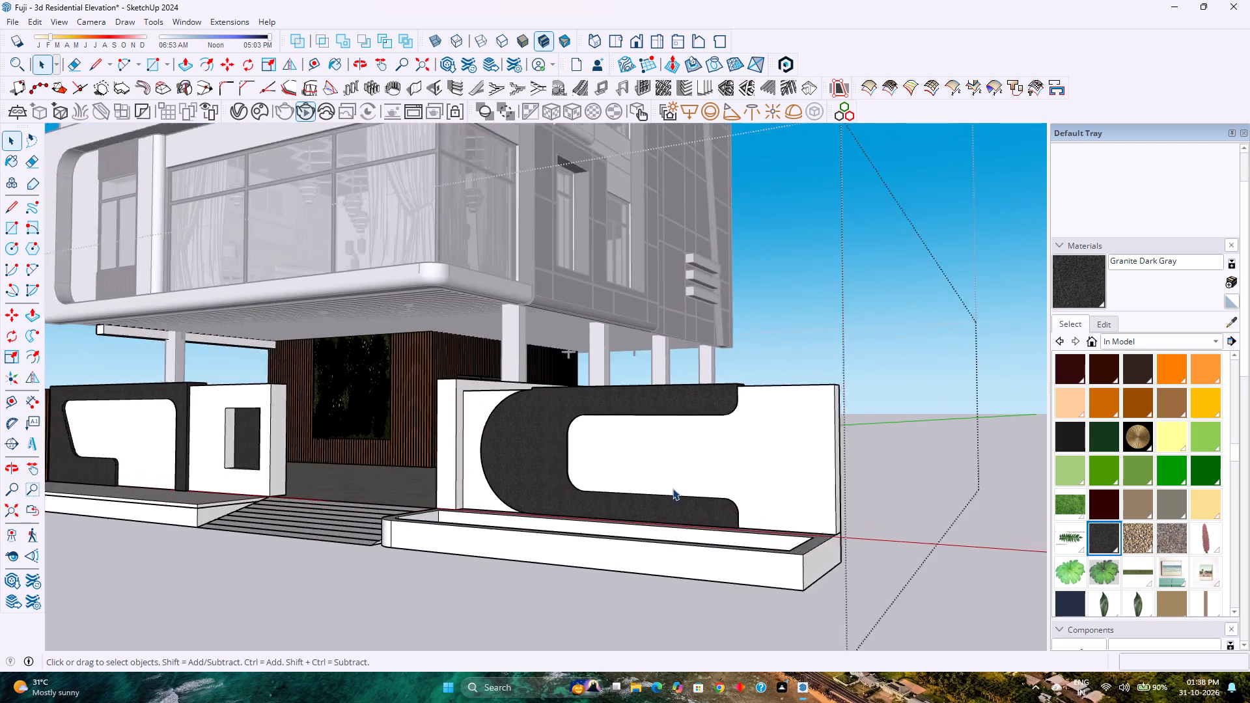
scroll(673, 488, "up", 7)
middle_click_drag(674, 474, 606, 514)
Copy the white wall face enclosed by and beside the C-shaped panel, with its edges, 20' along the red axis inside the boundary wall group.
left_click(642, 450)
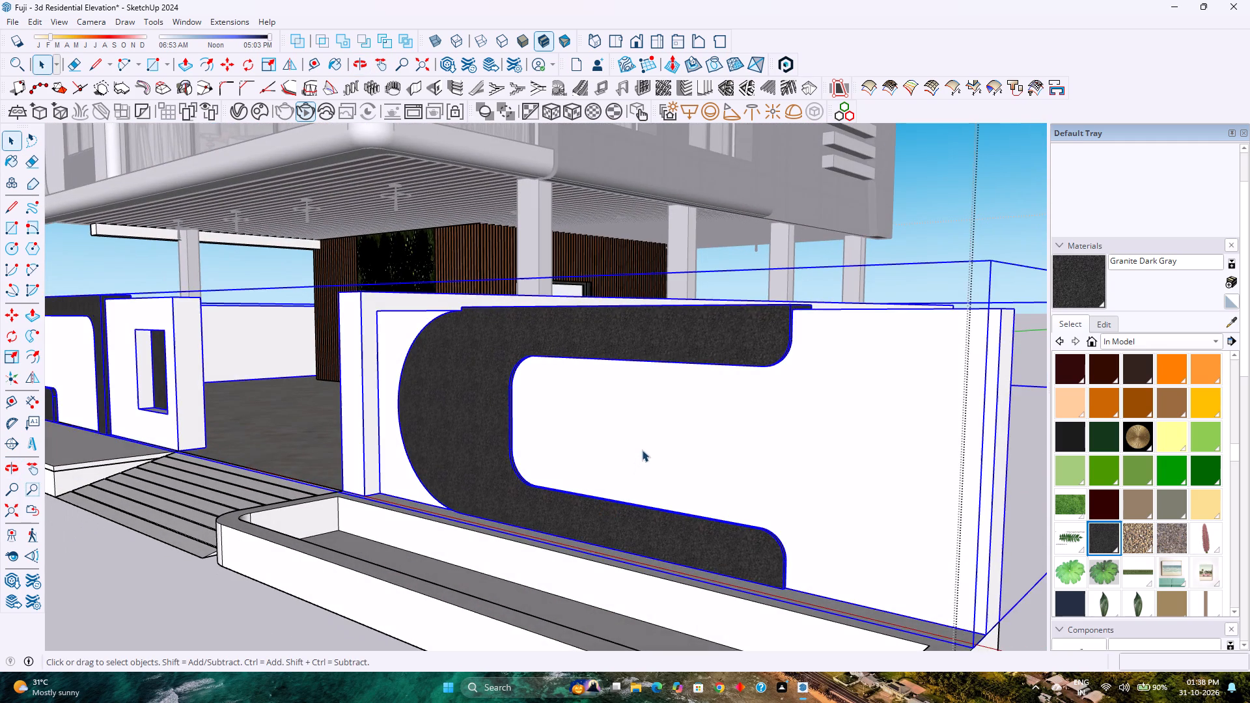
scroll(642, 450, "down", 6)
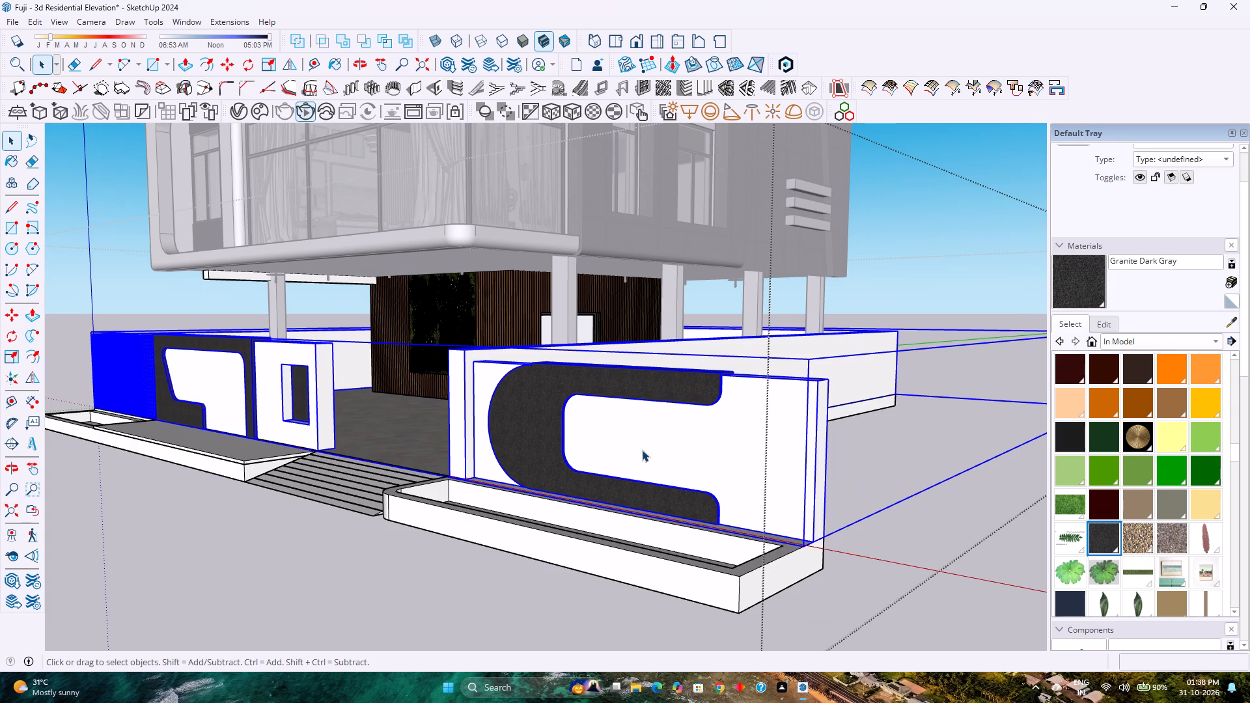
double_click(642, 440)
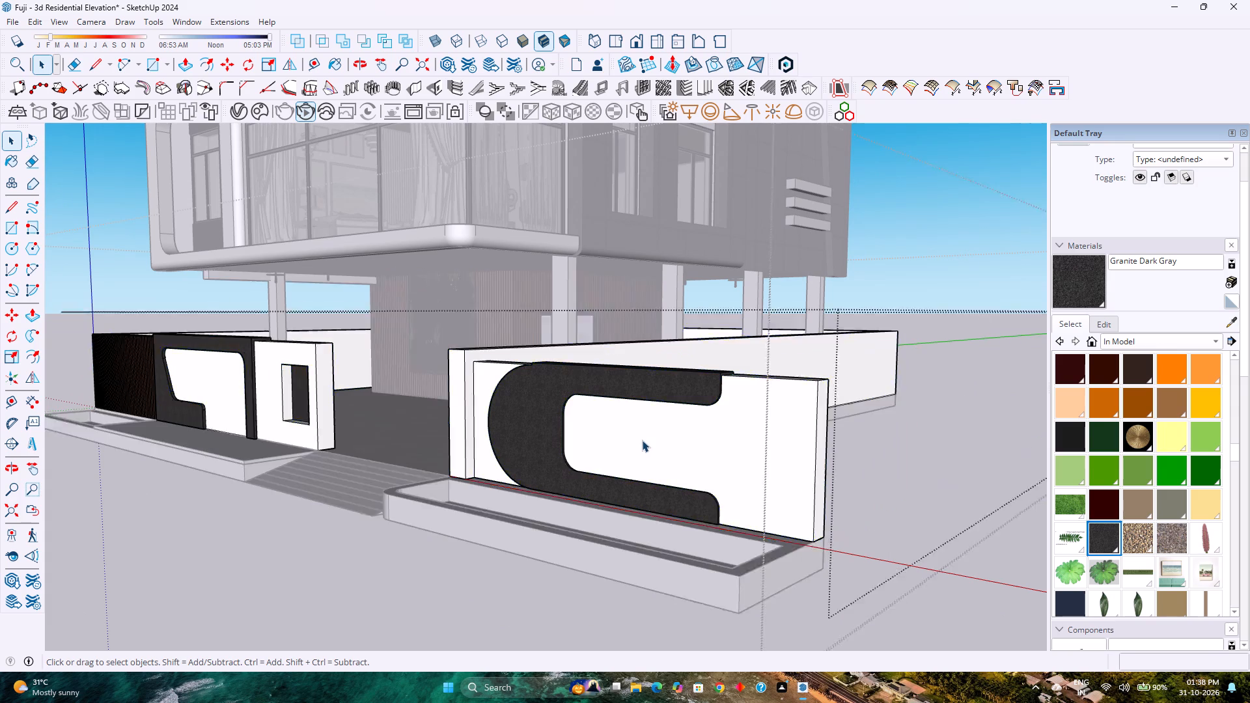
scroll(642, 440, "up", 1)
scroll(642, 440, "down", 3)
scroll(642, 440, "up", 3)
left_click(642, 440)
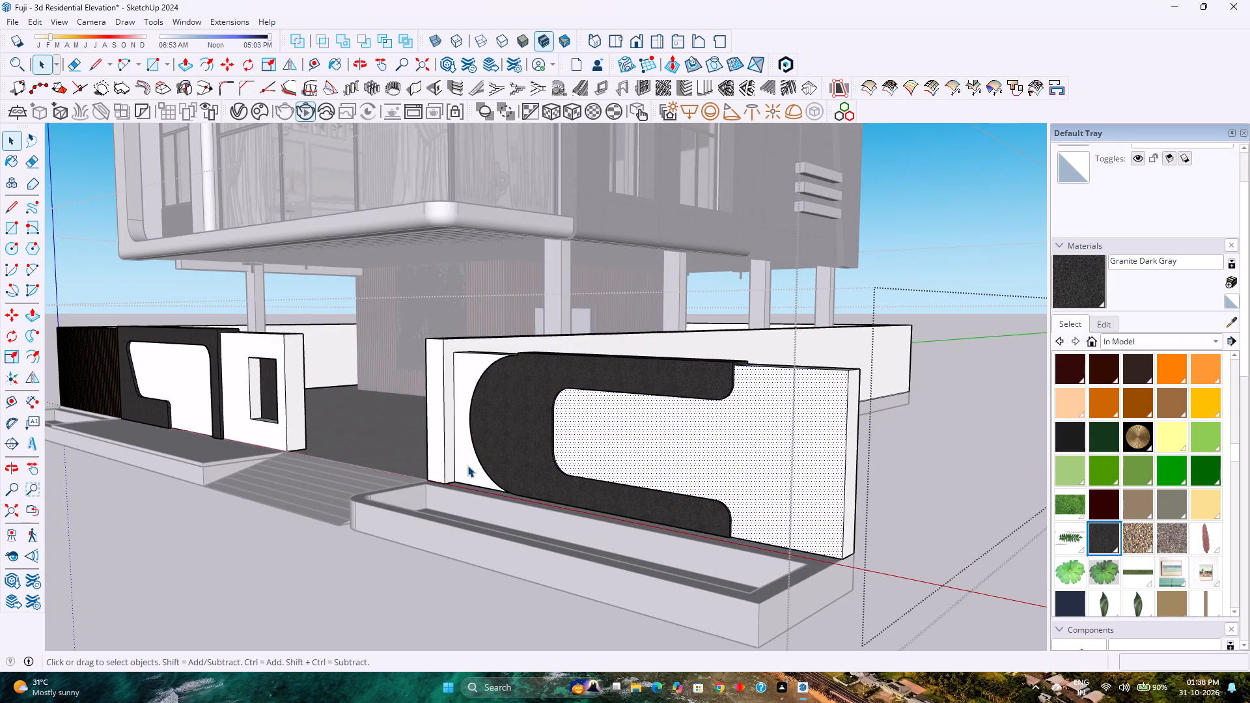
left_click(467, 465)
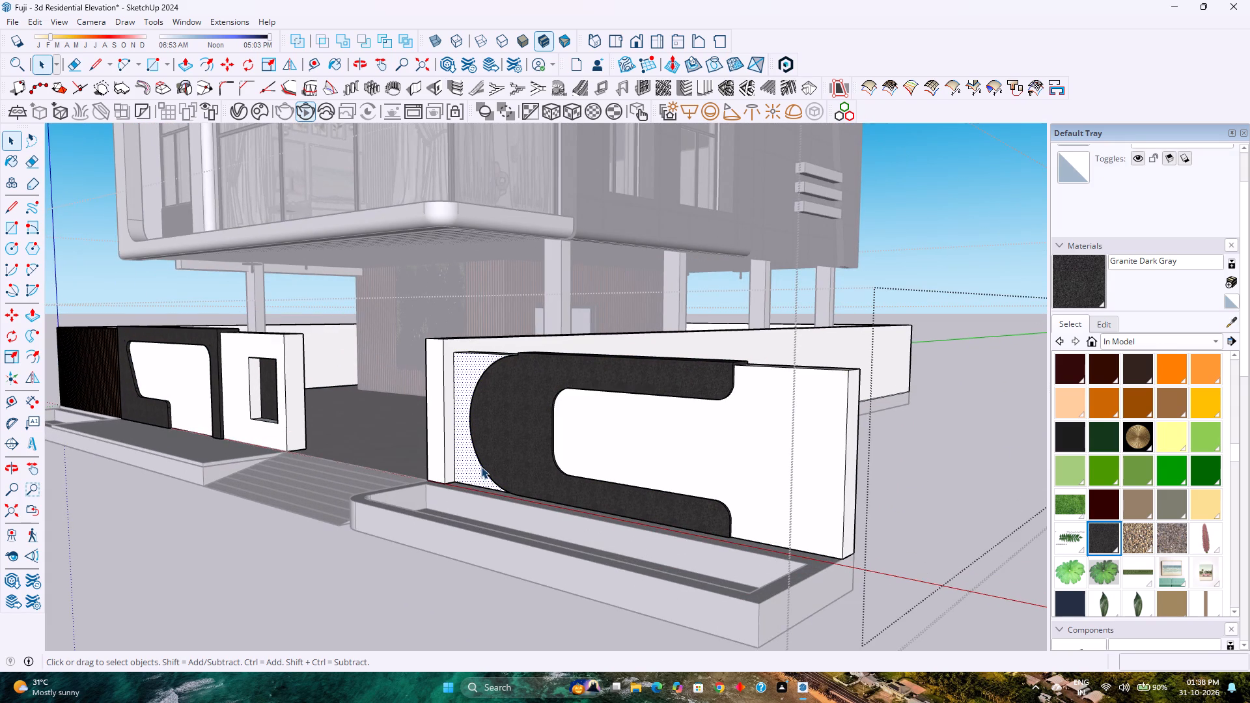
left_click(785, 449)
scroll(714, 450, "down", 3)
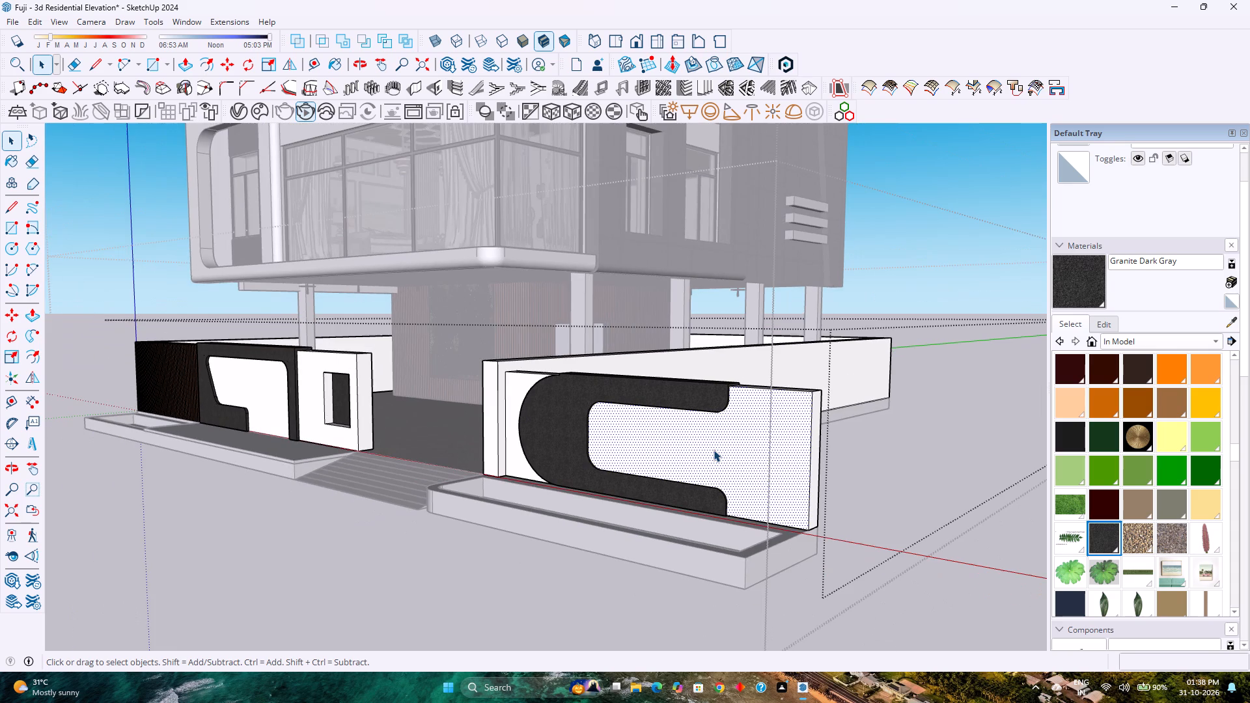
double_click(714, 450)
key("m")
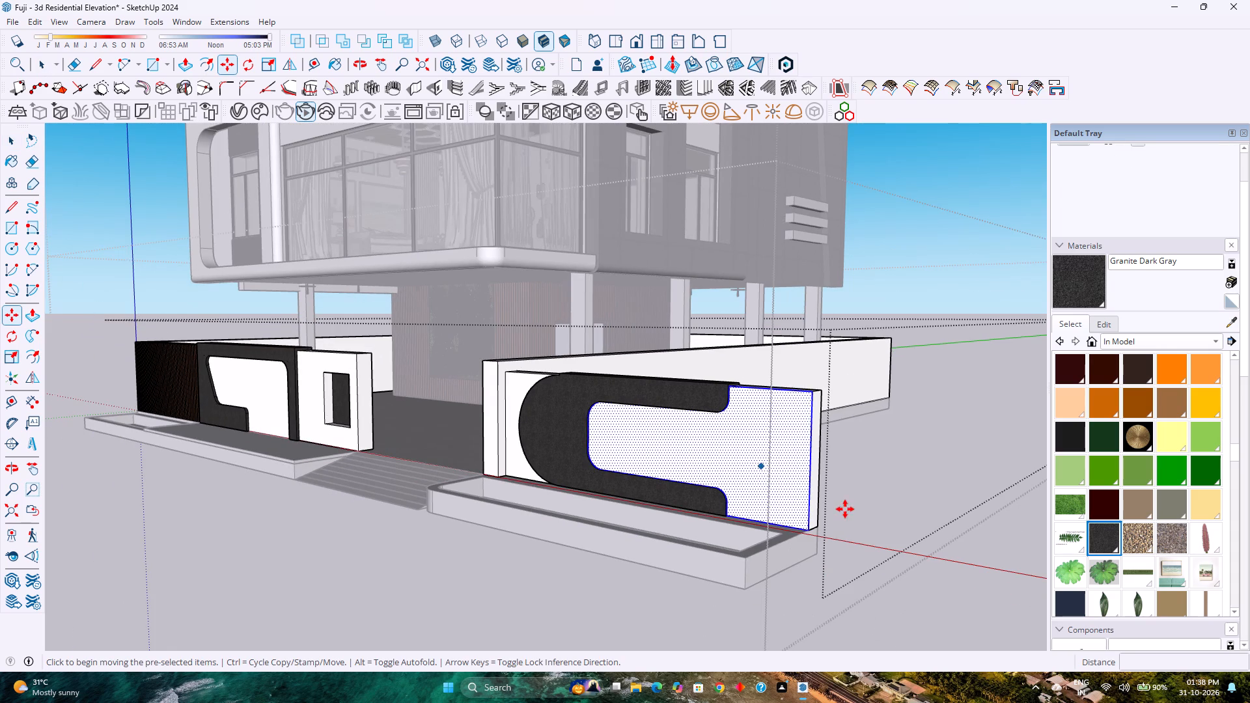
left_click(809, 529)
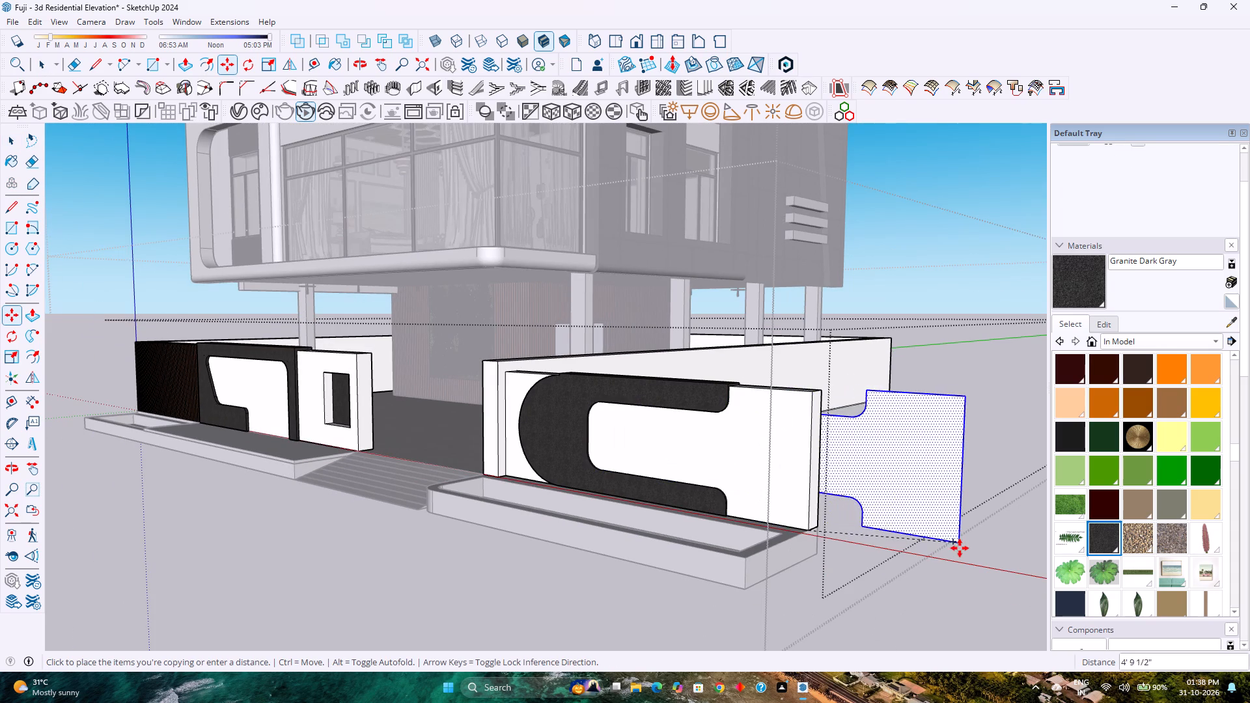
scroll(960, 548, "down", 4)
middle_click(979, 561, "shift")
middle_click(979, 561, "shift")
middle_click(972, 561, "shift")
middle_click(831, 534, "shift")
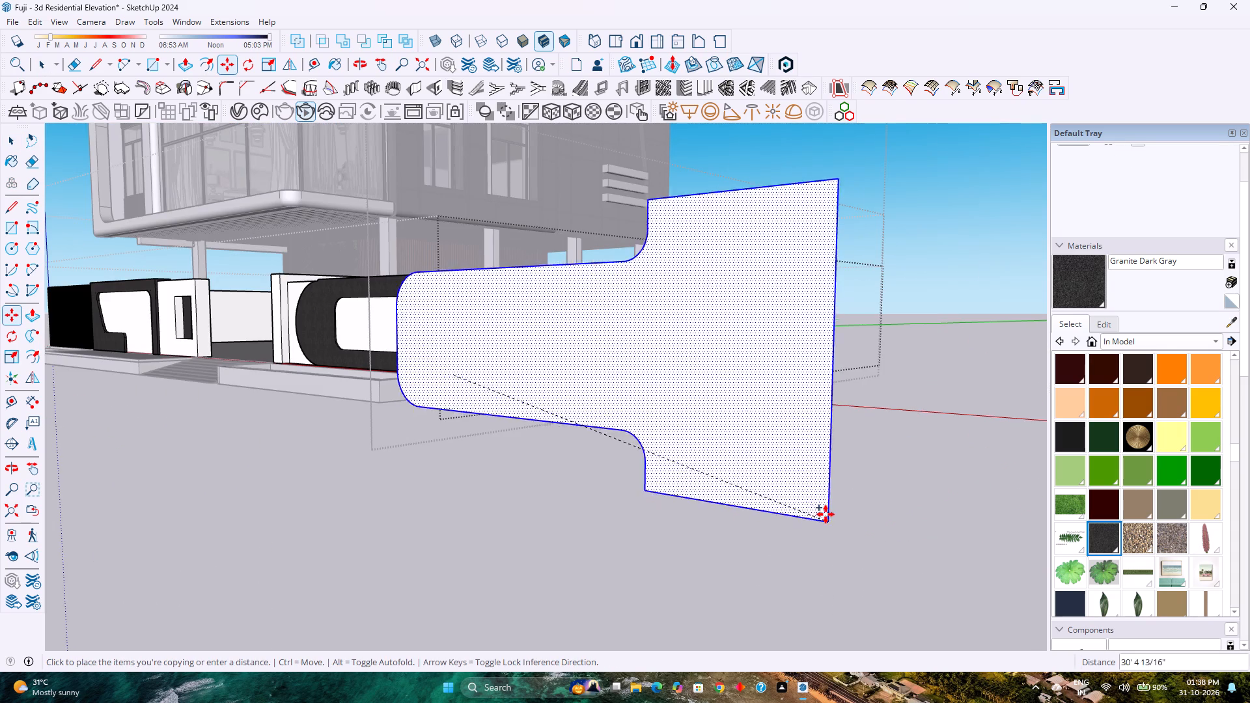
key("Right")
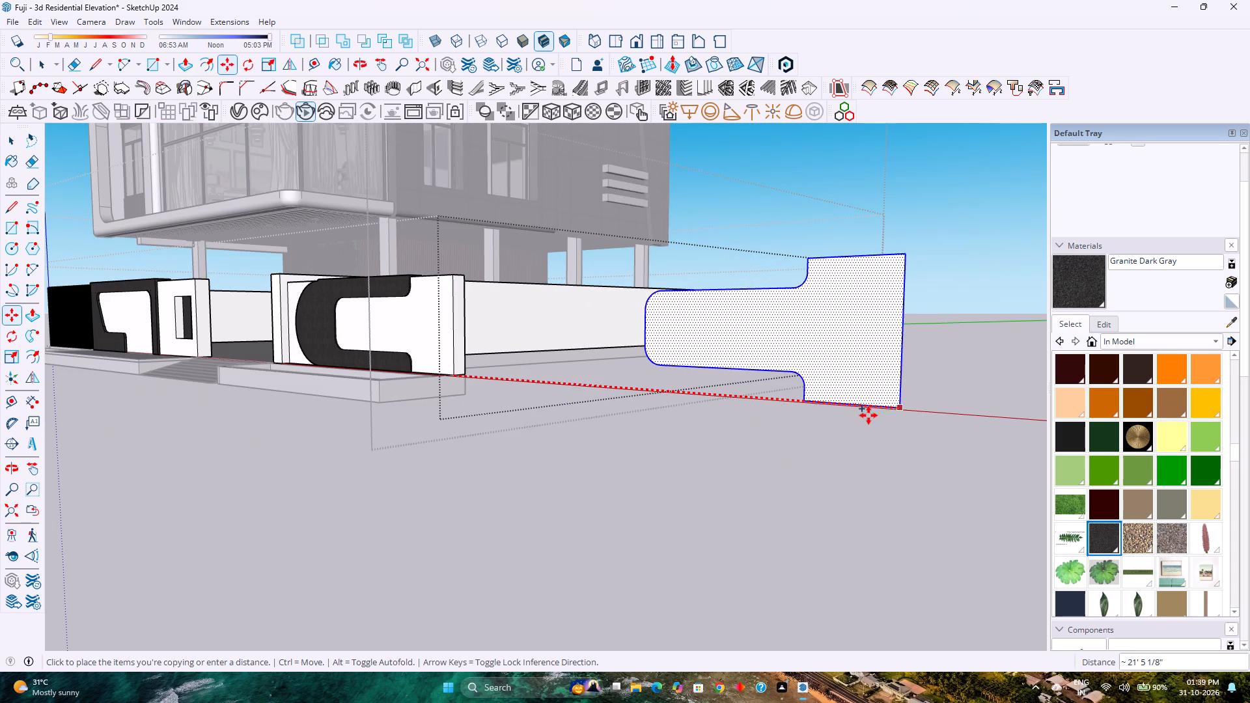
key("2")
key("0")
key("apostrophe")
key("Return")
Make a group from the copied wall face and its edges.
right_click(814, 358)
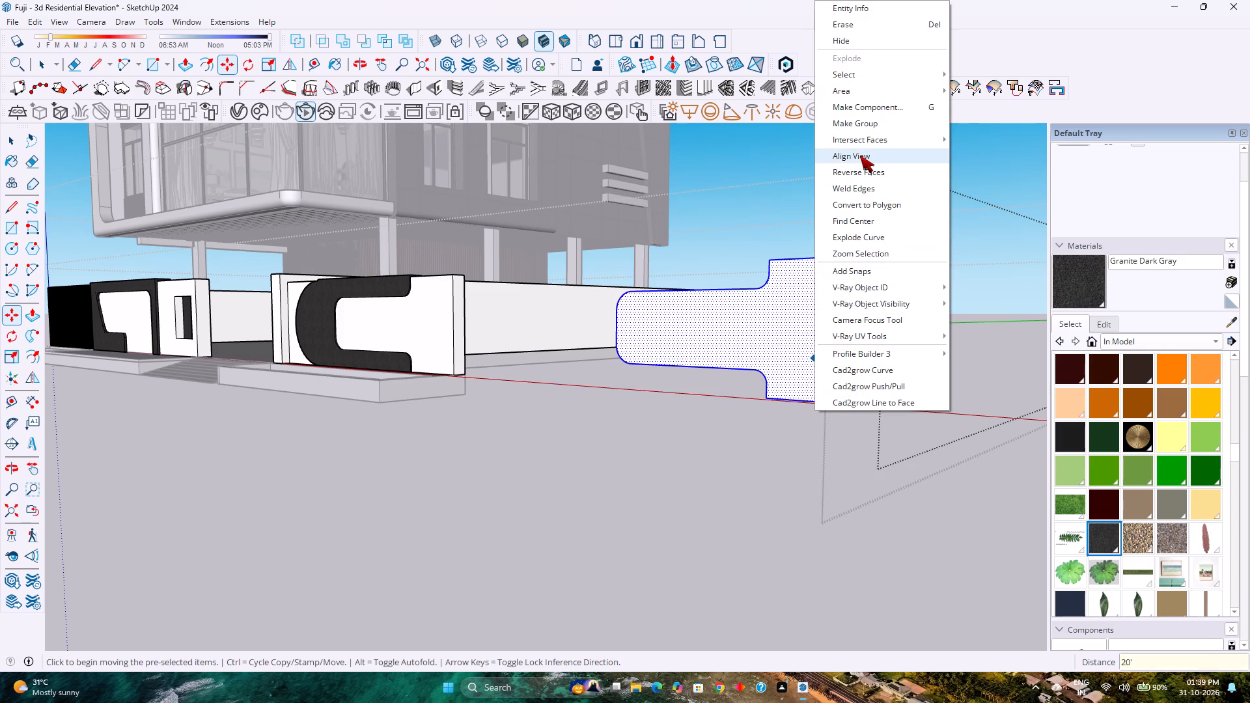
left_click(855, 124)
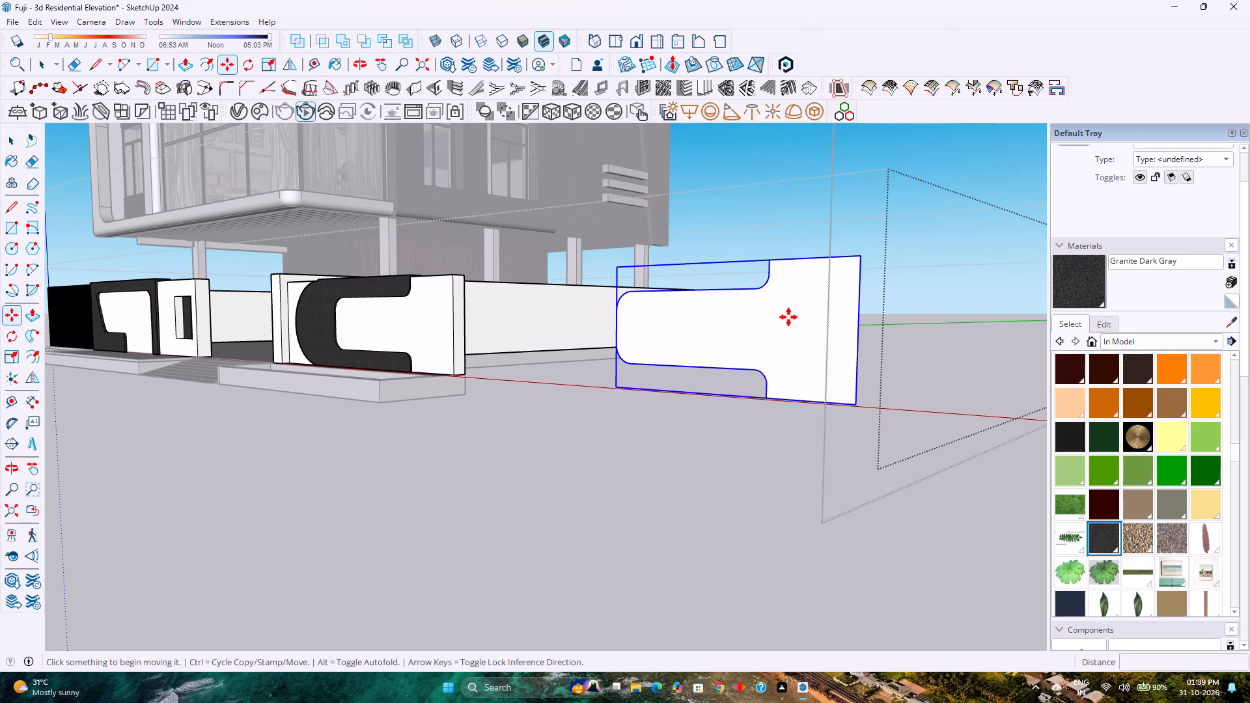
Set up vertical louvres on the face inside the copied wall group, with 0.25" depth and 2" thickness.
key("space")
double_click(788, 317)
scroll(788, 318, "up", 3)
left_click(788, 318)
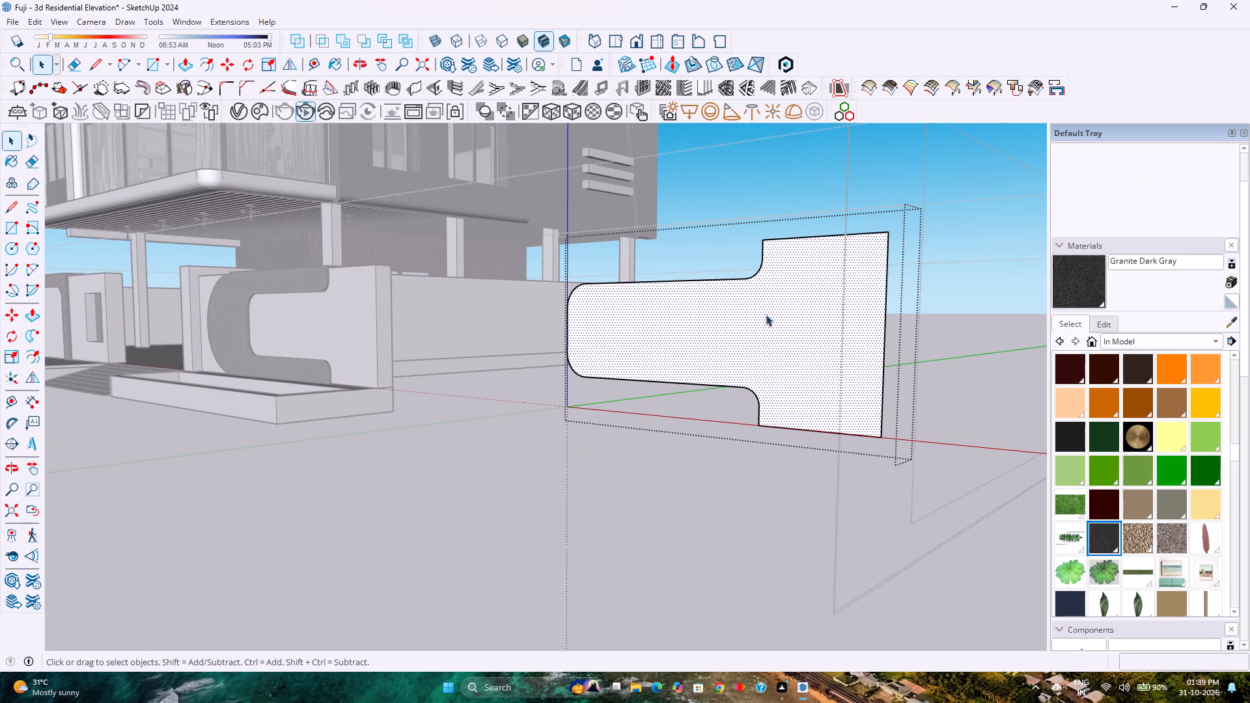
left_click(710, 91)
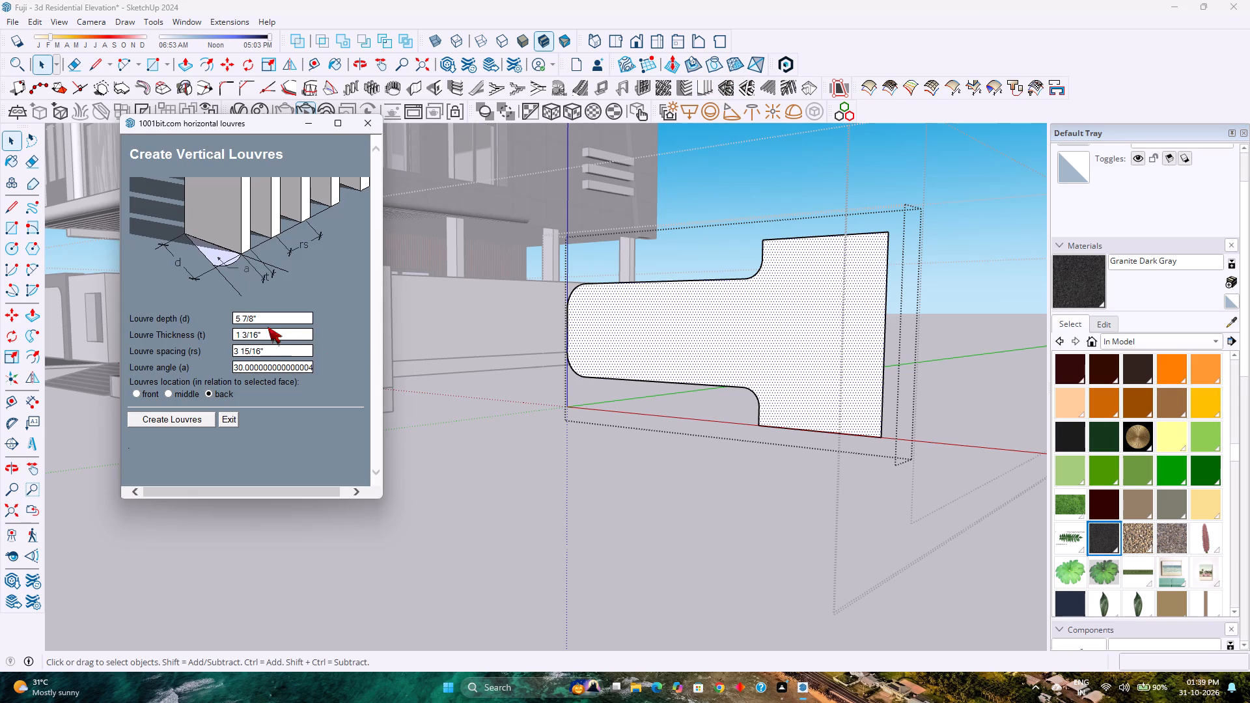
double_click(273, 320)
type("0.25\"")
key("Return")
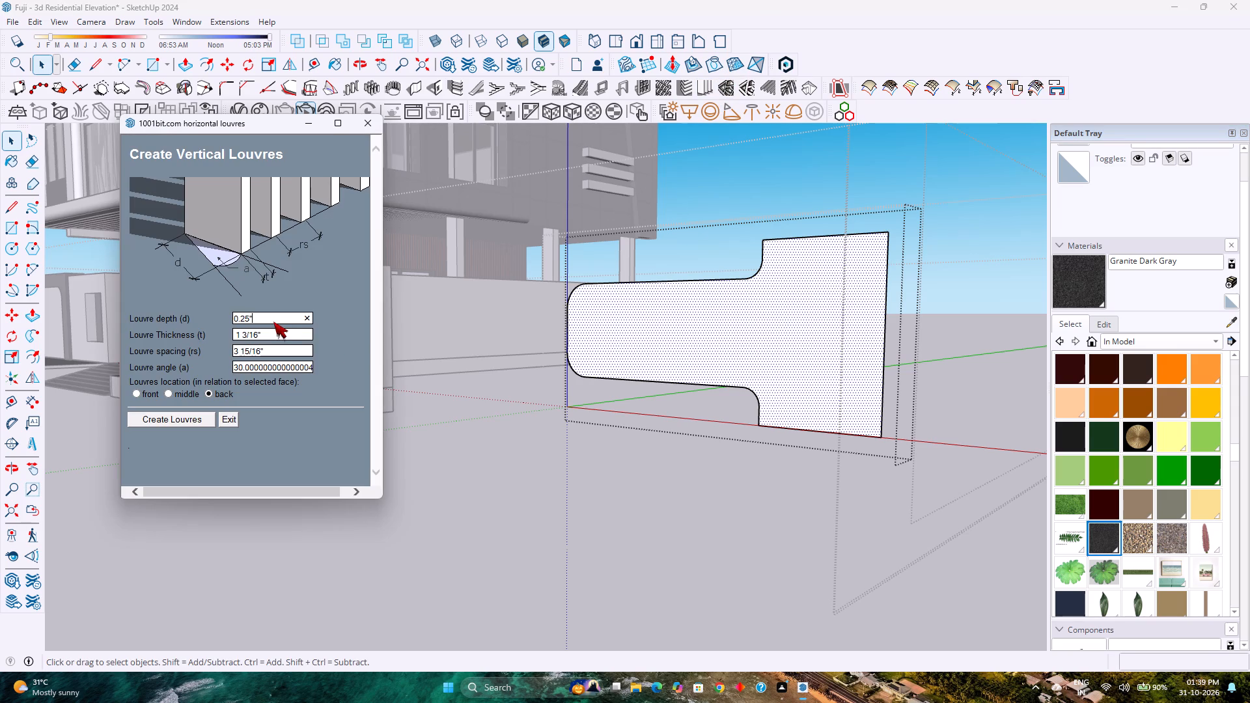
left_click(282, 334)
key("2")
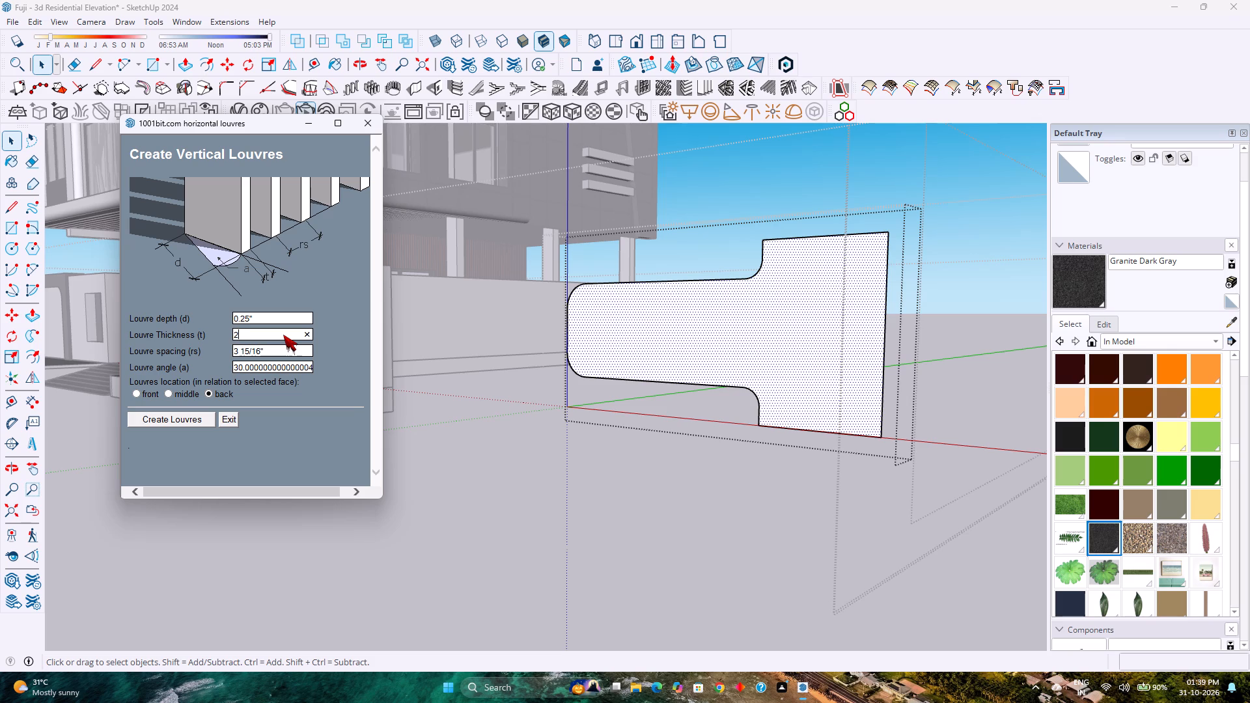
key("shift+quotedbl")
key("Return")
Create the vertical louvres with 2.5" spacing and a 0 angle, located at the front of the selected face.
left_click(270, 348)
type("2.5'")
key("Return")
key("BackSpace")
key("shift+quotedbl")
key("Return")
left_click(290, 363)
key("0")
key("Return")
left_click(137, 391)
left_click(156, 421)
left_click_drag(195, 423, 447, 368)
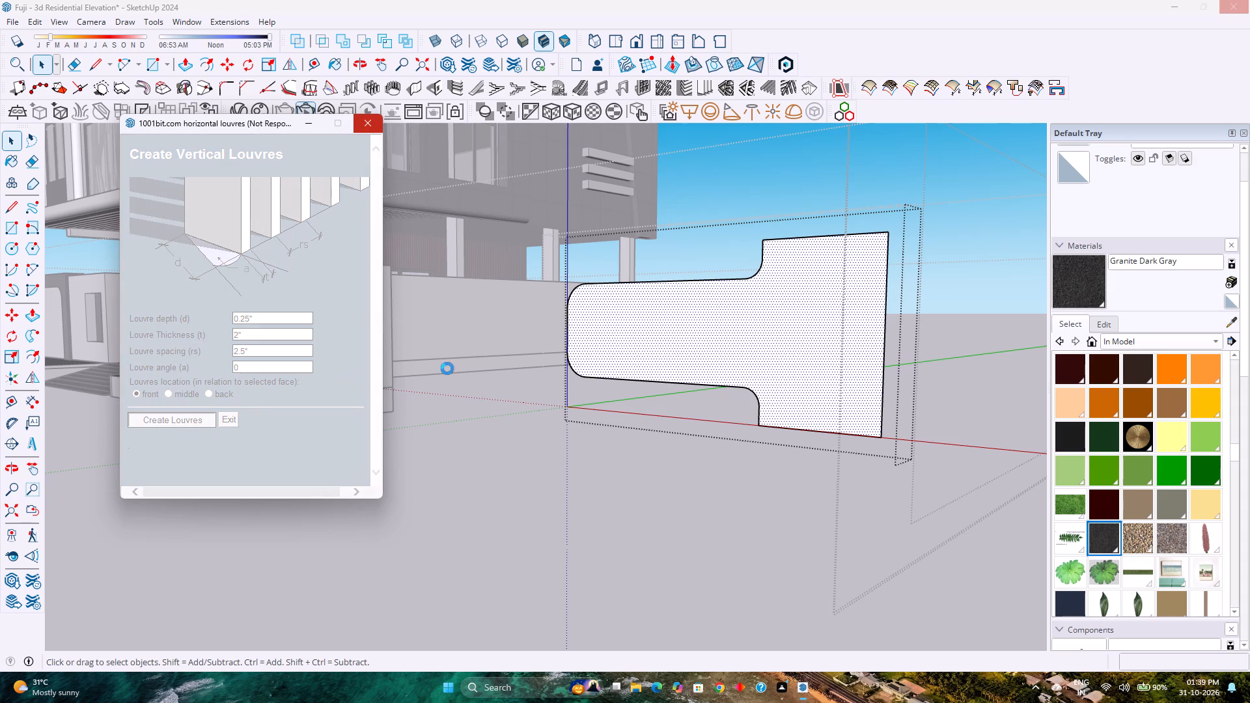
left_click_drag(447, 368, 706, 355)
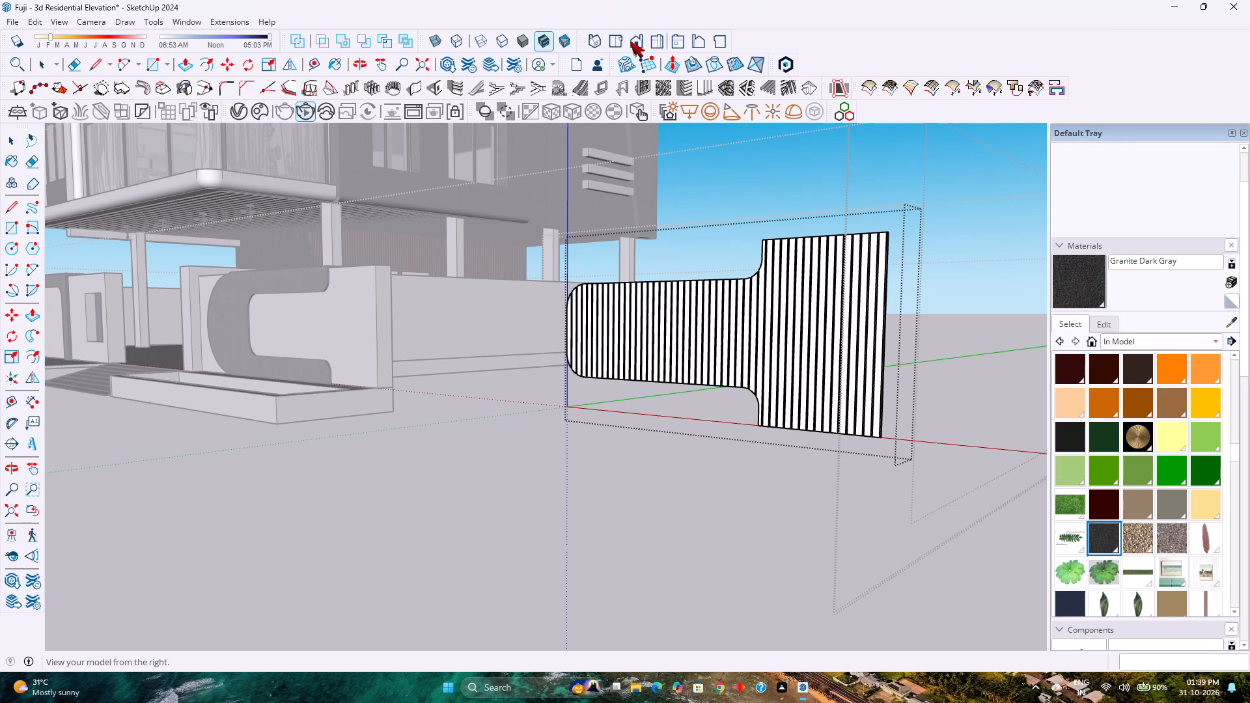
Examine the louvred copy beside the boundary wall from several viewpoints.
scroll(745, 477, "up", 4)
scroll(744, 476, "down", 9)
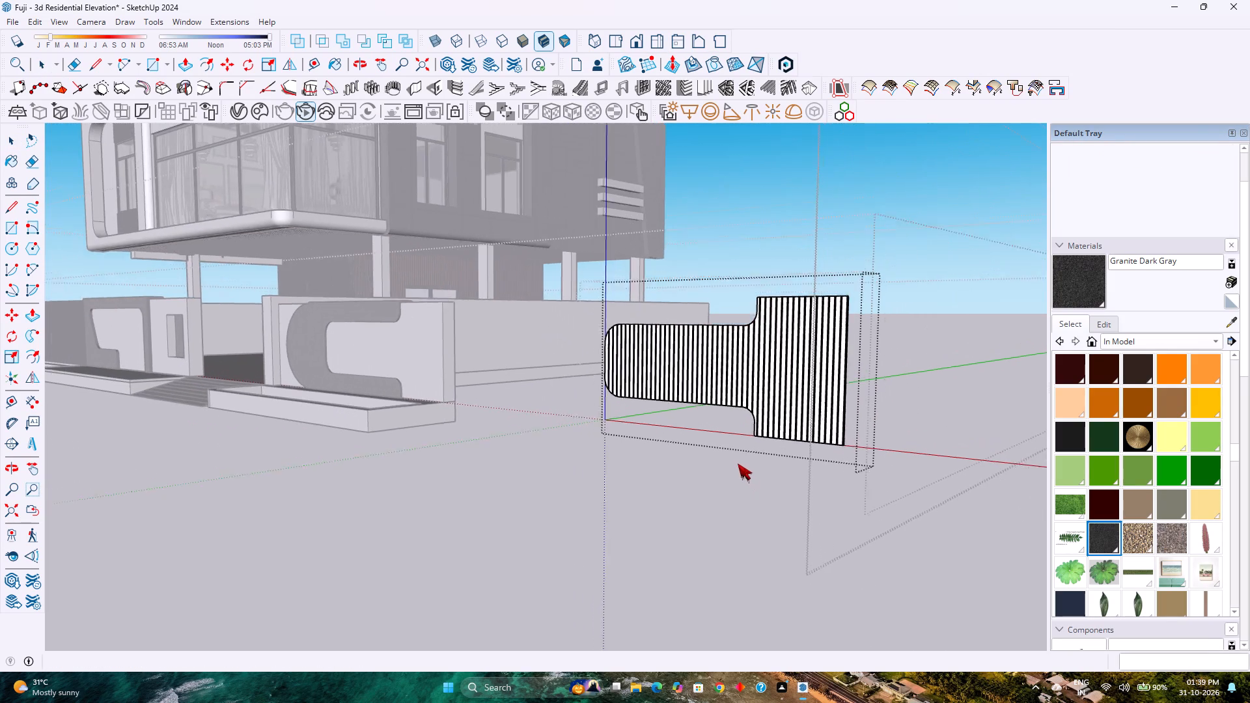
scroll(738, 463, "down", 2)
middle_click(725, 431, "shift")
middle_click_drag(725, 430, 685, 481, "shift")
scroll(523, 400, "up", 1)
scroll(523, 400, "down", 5)
middle_click_drag(510, 406, 574, 575, "shift")
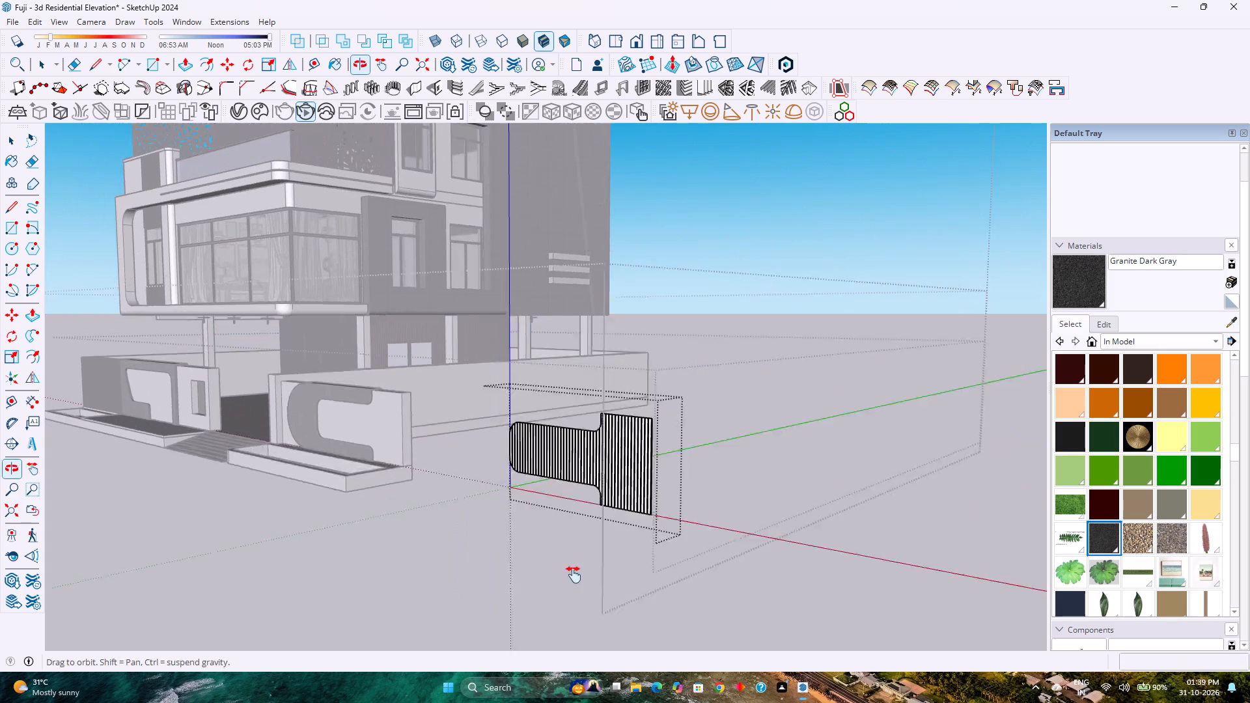
middle_click_drag(574, 575, 574, 576, "shift")
middle_click_drag(568, 566, 613, 544)
key("Escape")
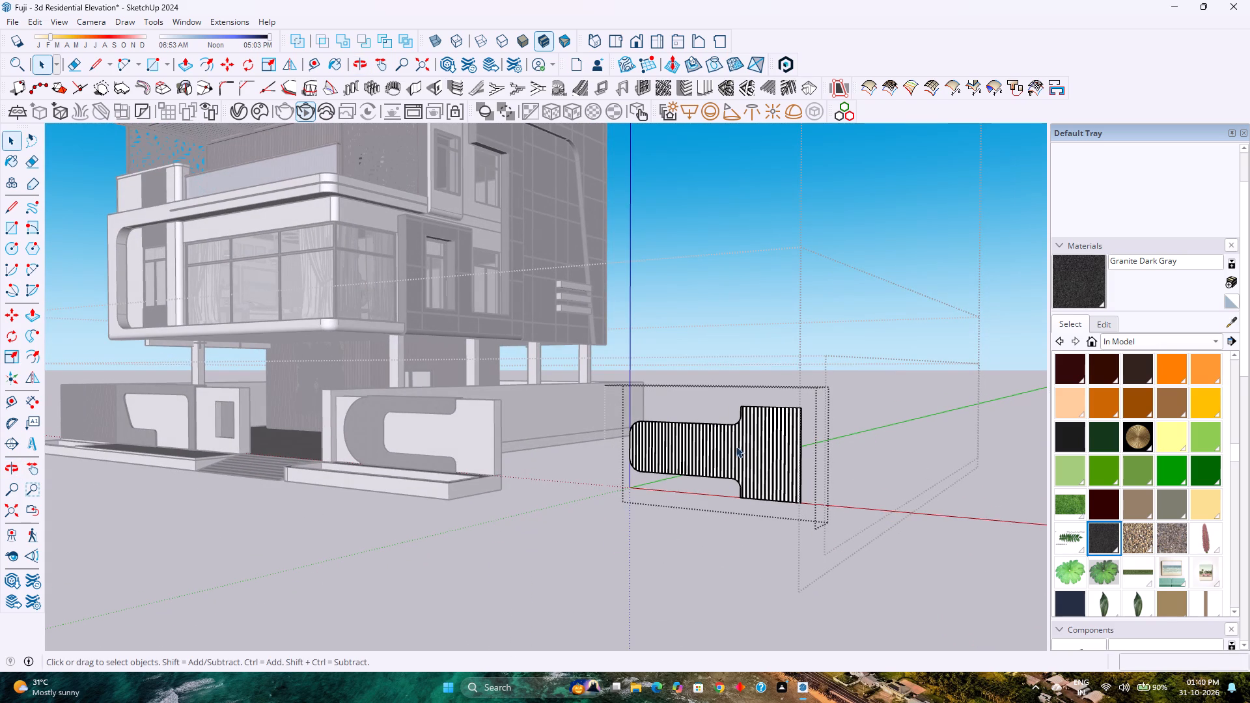
Inside the louvre group, delete the connected outline edges running along the tops of the slats.
left_click(758, 434)
scroll(763, 430, "up", 4)
double_click(762, 430)
scroll(770, 406, "up", 7)
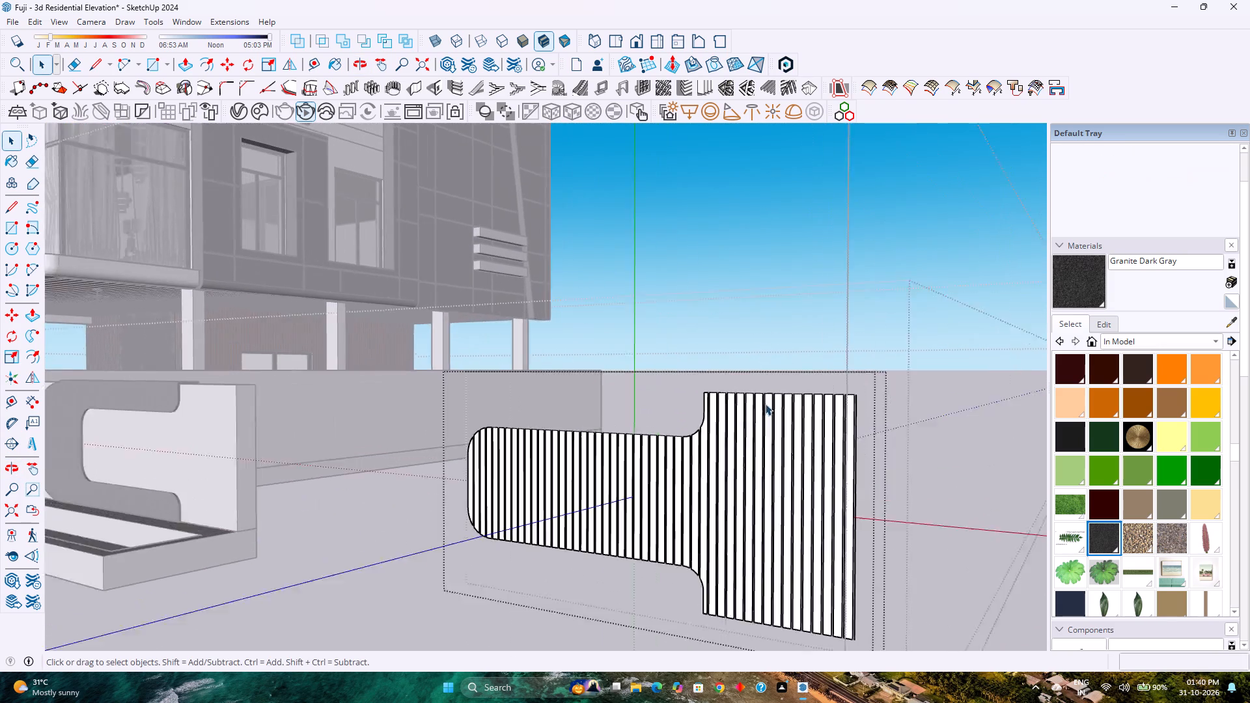
scroll(765, 404, "up", 11)
middle_click_drag(686, 395, 687, 587)
scroll(756, 404, "up", 4)
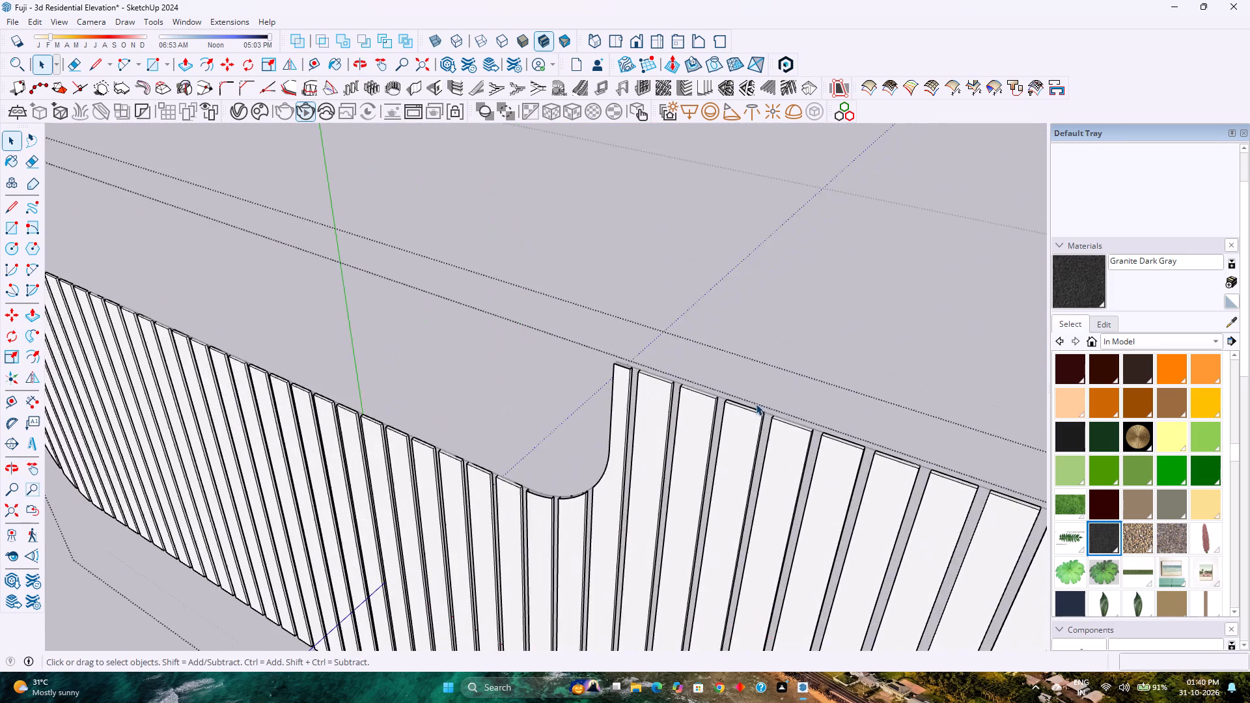
scroll(756, 404, "up", 6)
scroll(755, 406, "down", 2)
key("Escape")
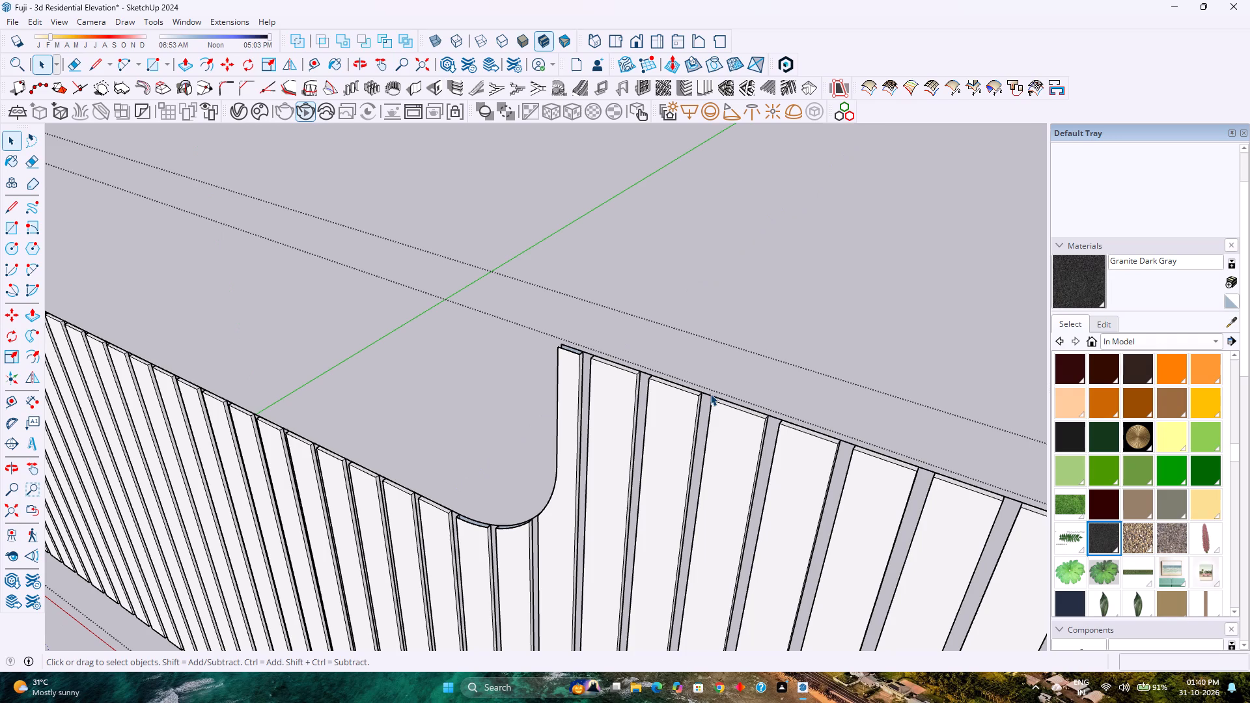
triple_click(710, 396)
left_click(710, 396)
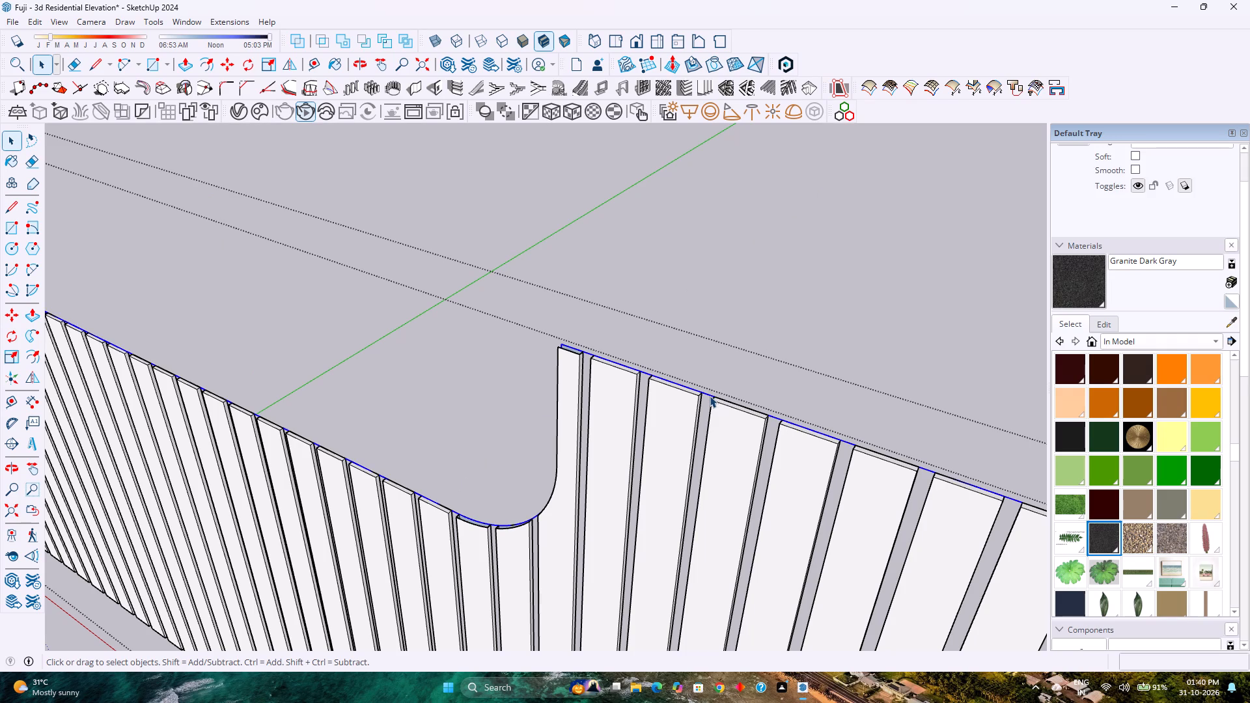
key("Delete")
Inside the tall slat with the curved side, draw lines across its thickness at the top corner and the curve's lower end.
scroll(710, 396, "down", 3)
scroll(620, 417, "up", 7)
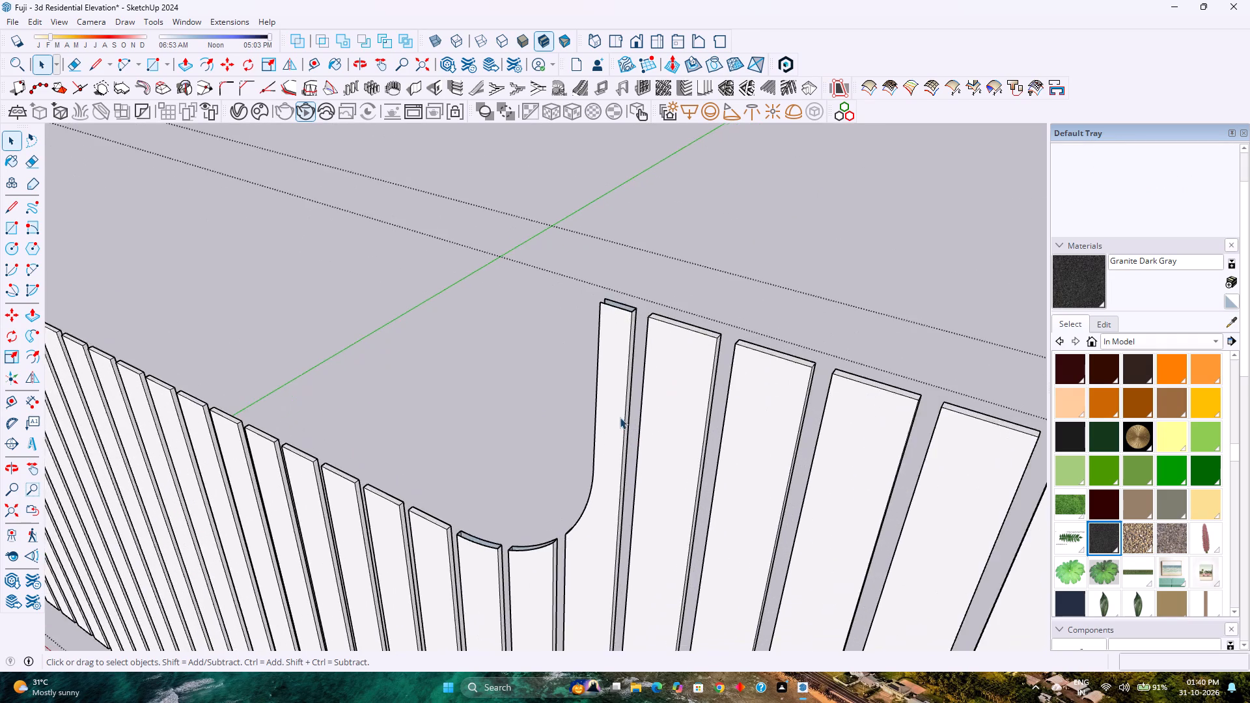
middle_click_drag(620, 417, 1031, 470)
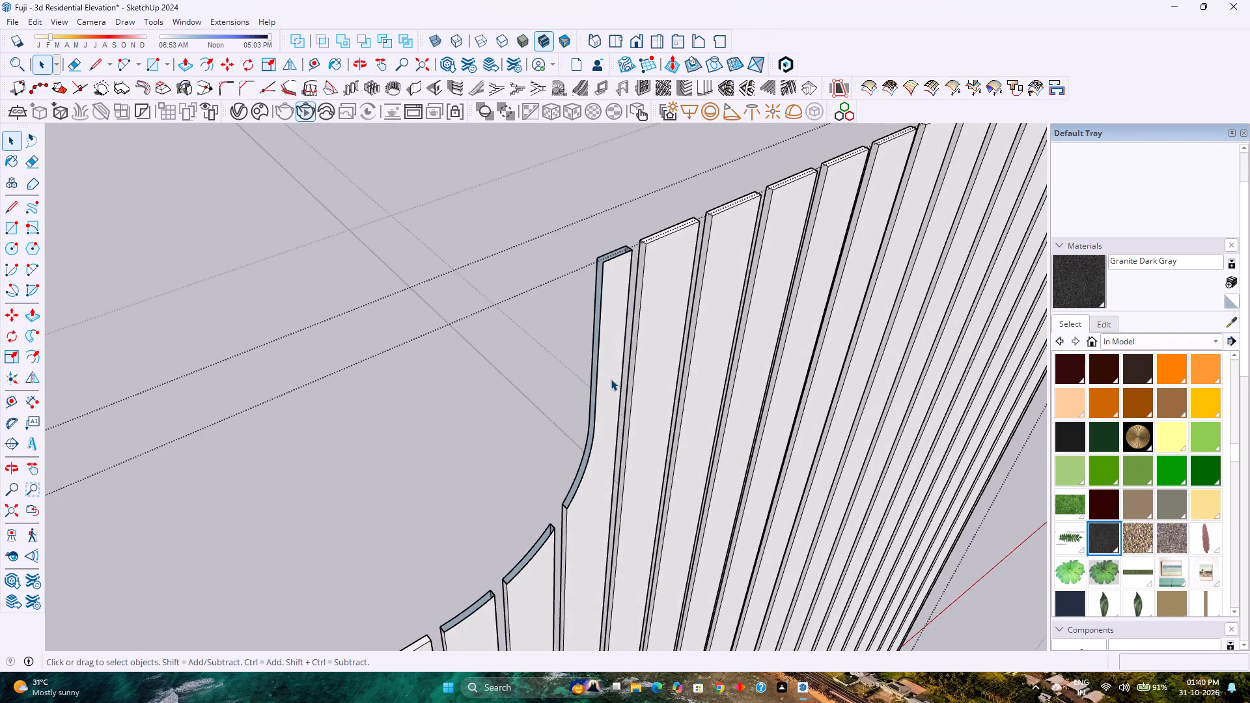
double_click(611, 379)
scroll(614, 325, "up", 8)
double_click(616, 279)
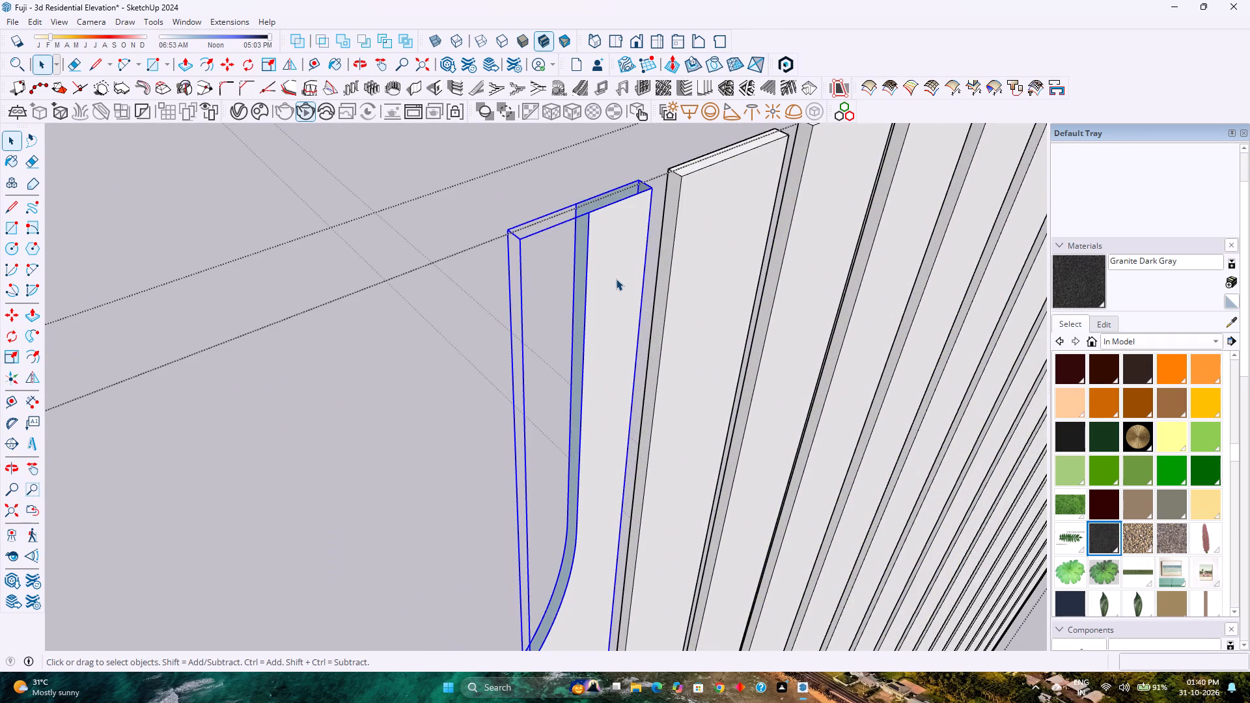
key("l")
left_click(575, 202)
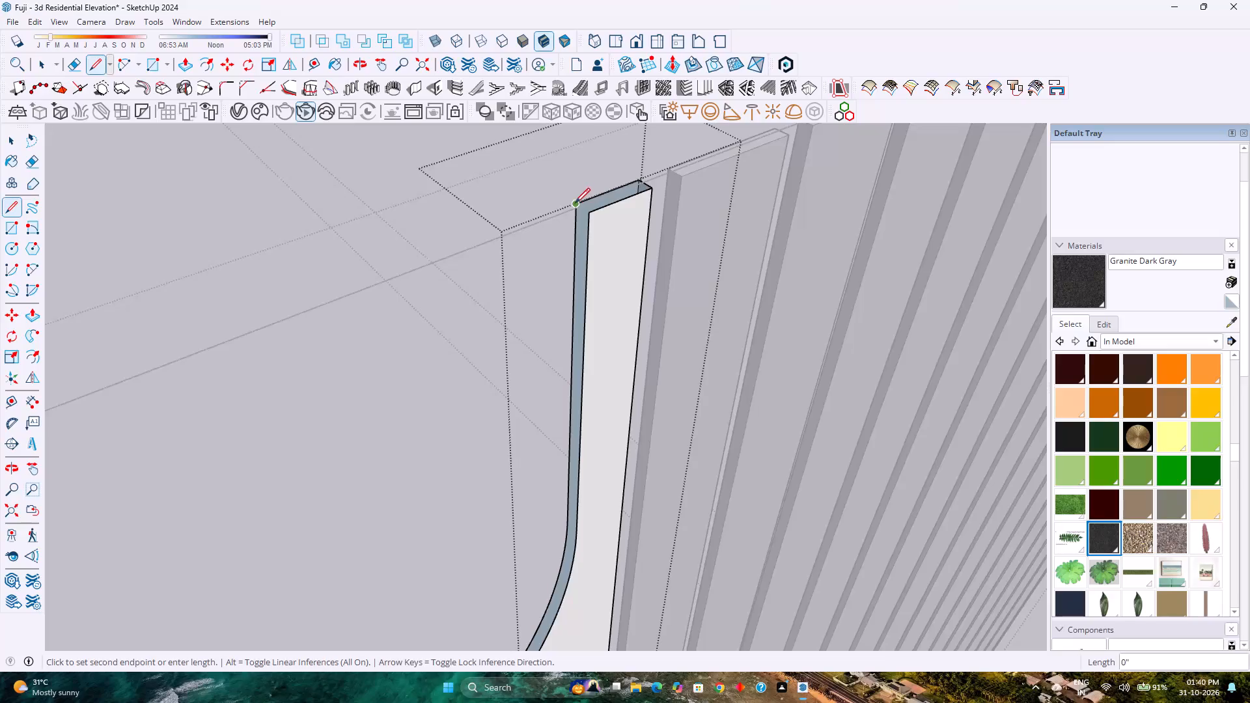
left_click(586, 211)
scroll(594, 227, "down", 5)
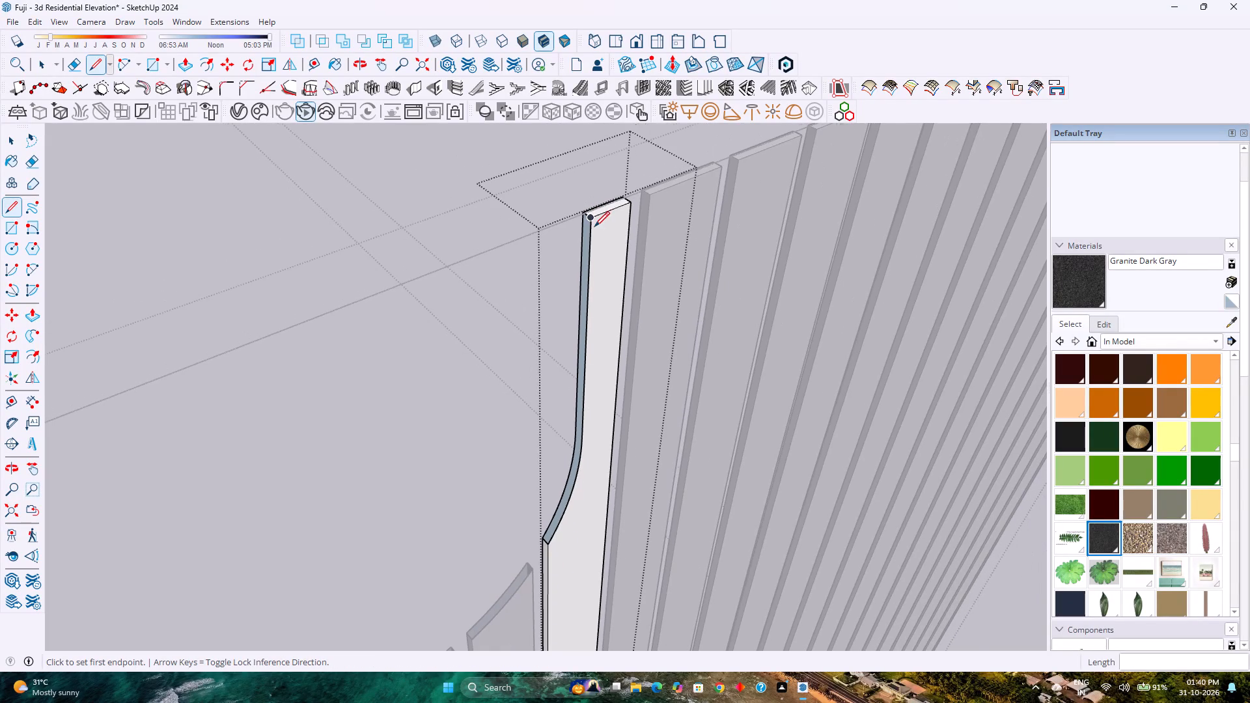
scroll(544, 536, "up", 8)
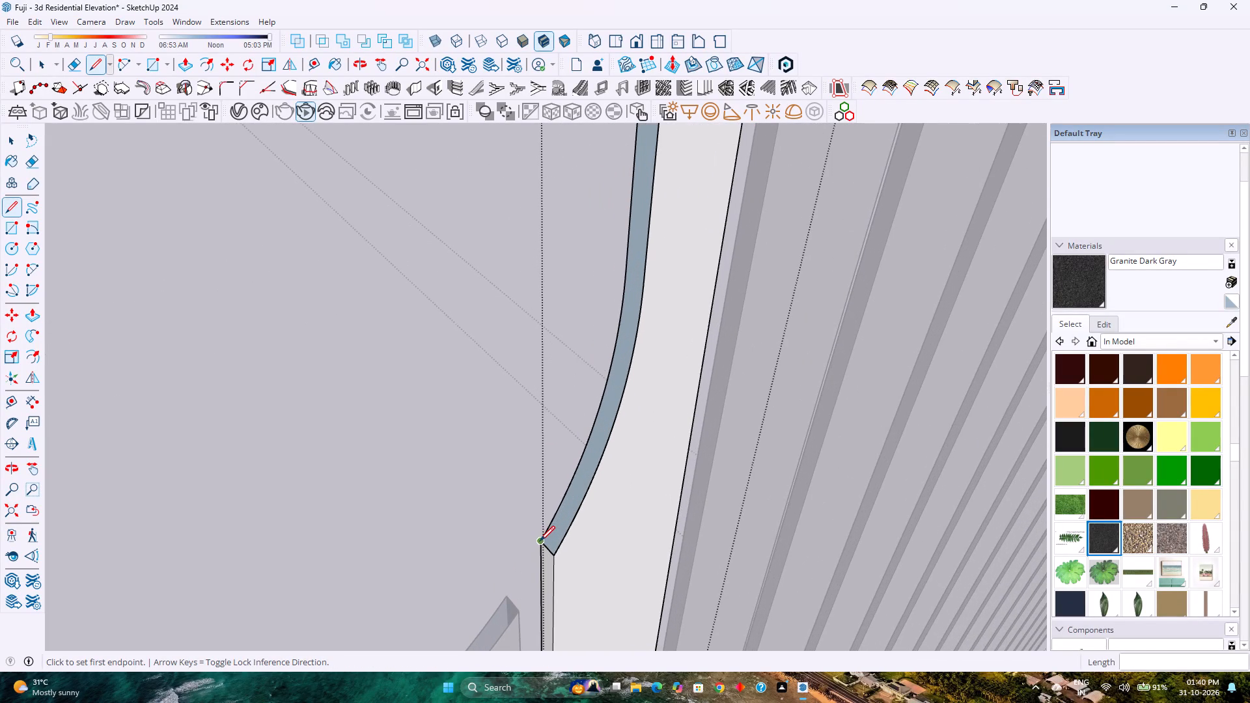
left_click(540, 541)
left_click(553, 553)
key("space")
scroll(555, 542, "down", 5)
key("Escape")
Examine the straight and curved slat ends along the whole louvred panel.
scroll(552, 536, "down", 4)
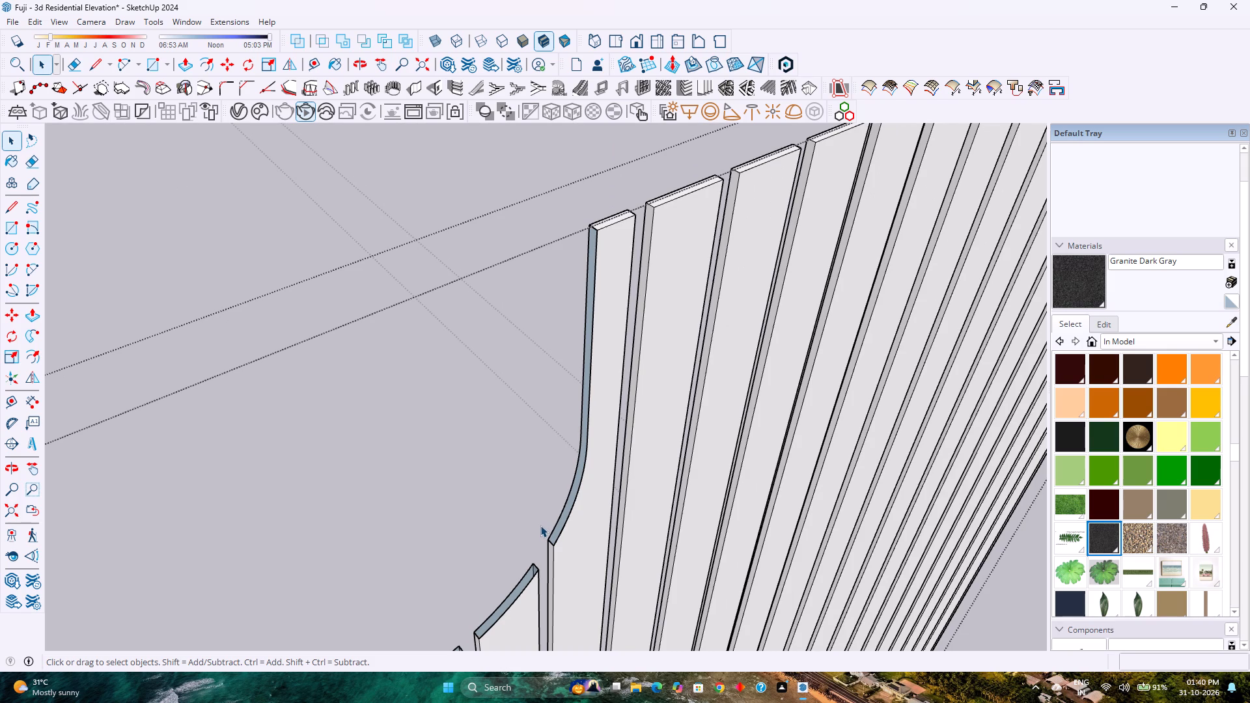
scroll(540, 525, "down", 10)
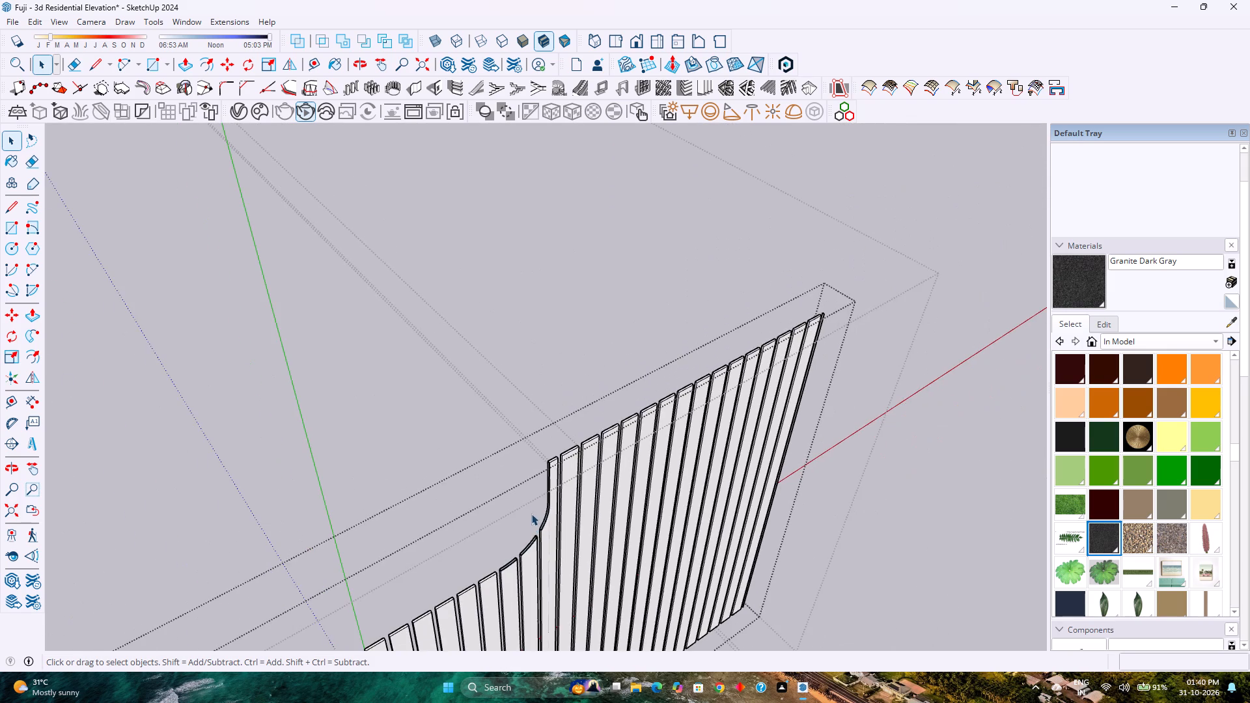
middle_click_drag(528, 501, 543, 350, "shift")
scroll(556, 331, "down", 9)
scroll(448, 472, "up", 3)
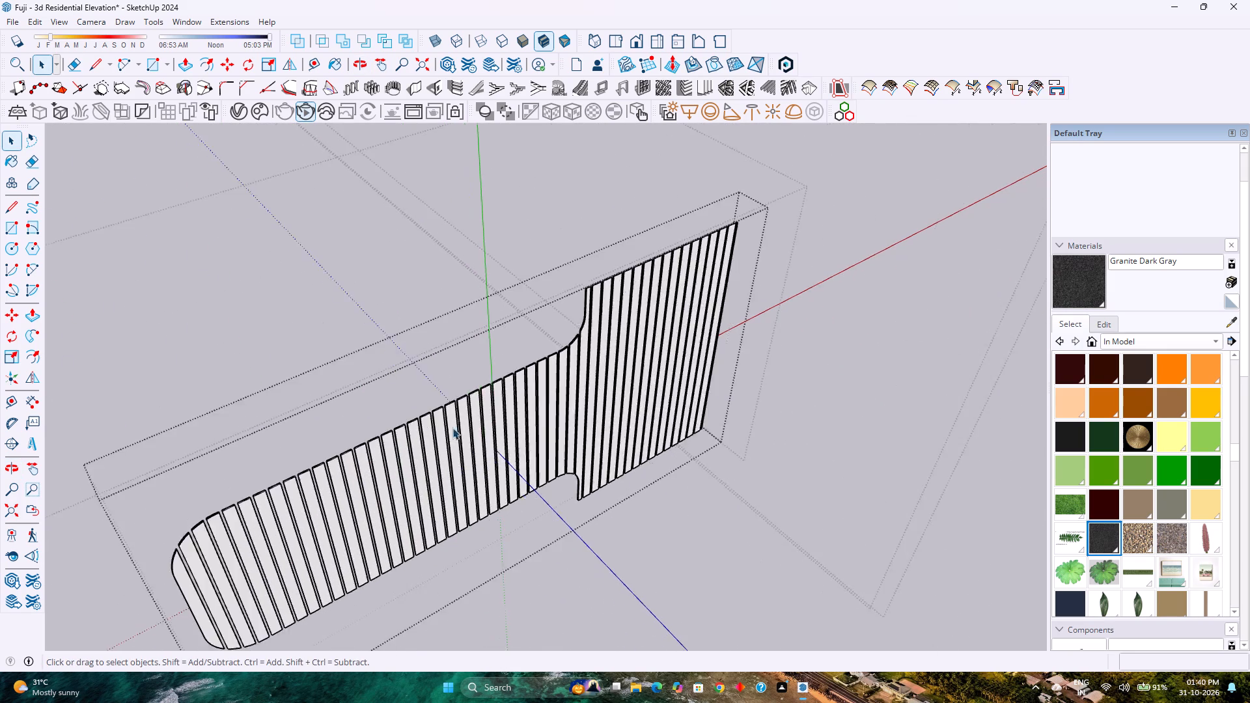
scroll(452, 428, "up", 14)
scroll(612, 378, "down", 3)
scroll(792, 264, "up", 1)
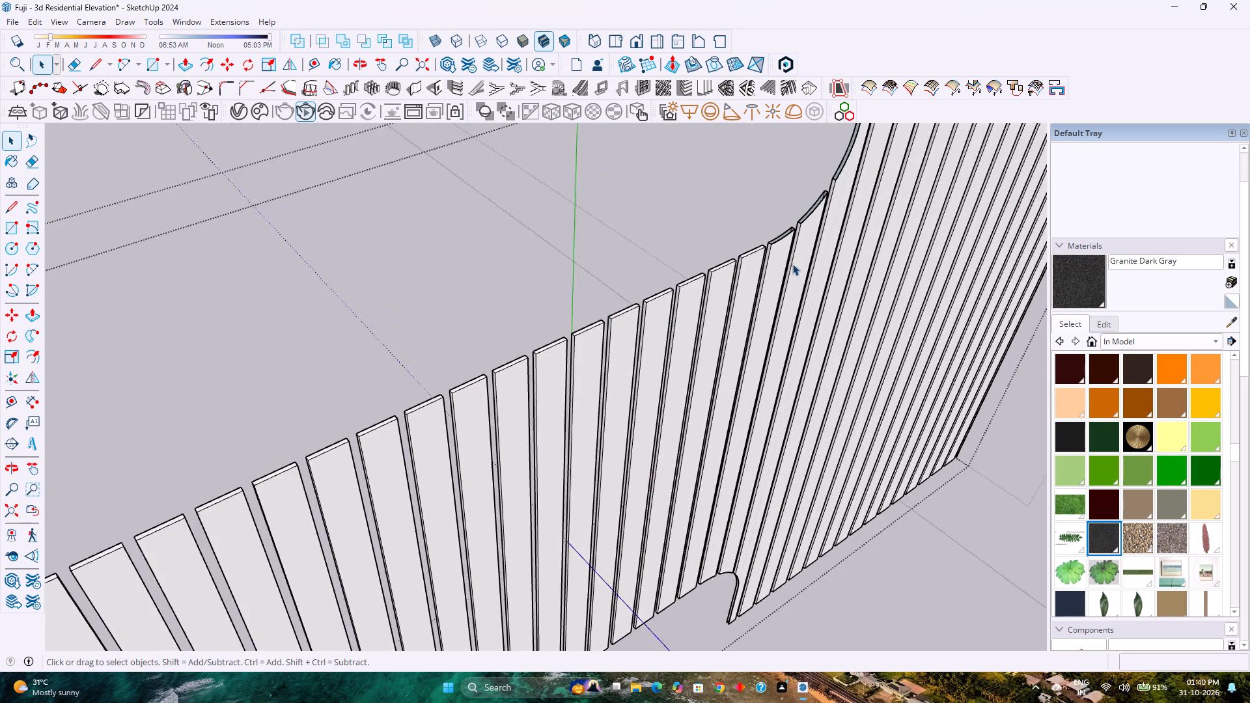
scroll(792, 264, "up", 1)
scroll(792, 266, "down", 5)
Explode the three adjacent slats whose ends follow the upper concave curve of the panel.
middle_click_drag(806, 280, 800, 328, "shift")
middle_click(798, 333, "shift")
middle_click_drag(796, 348, 641, 559, "shift")
scroll(648, 521, "up", 3)
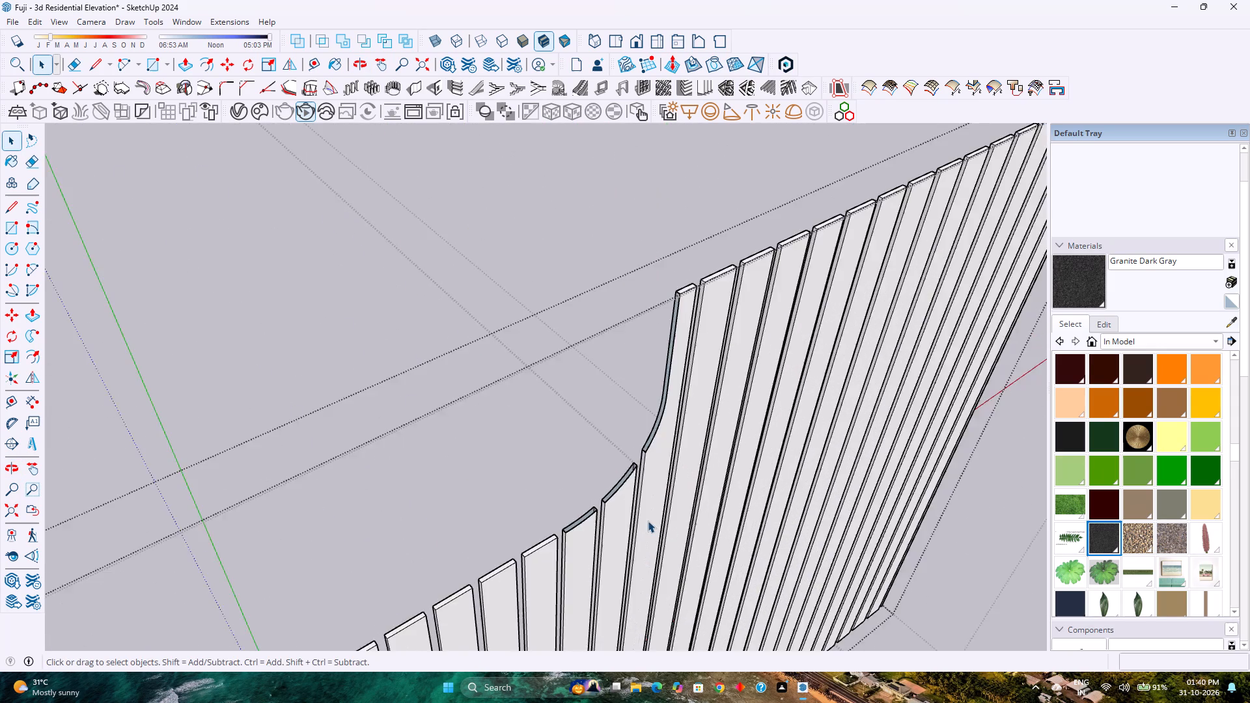
scroll(648, 521, "up", 6)
left_click(644, 499)
left_click(618, 511, "ctrl")
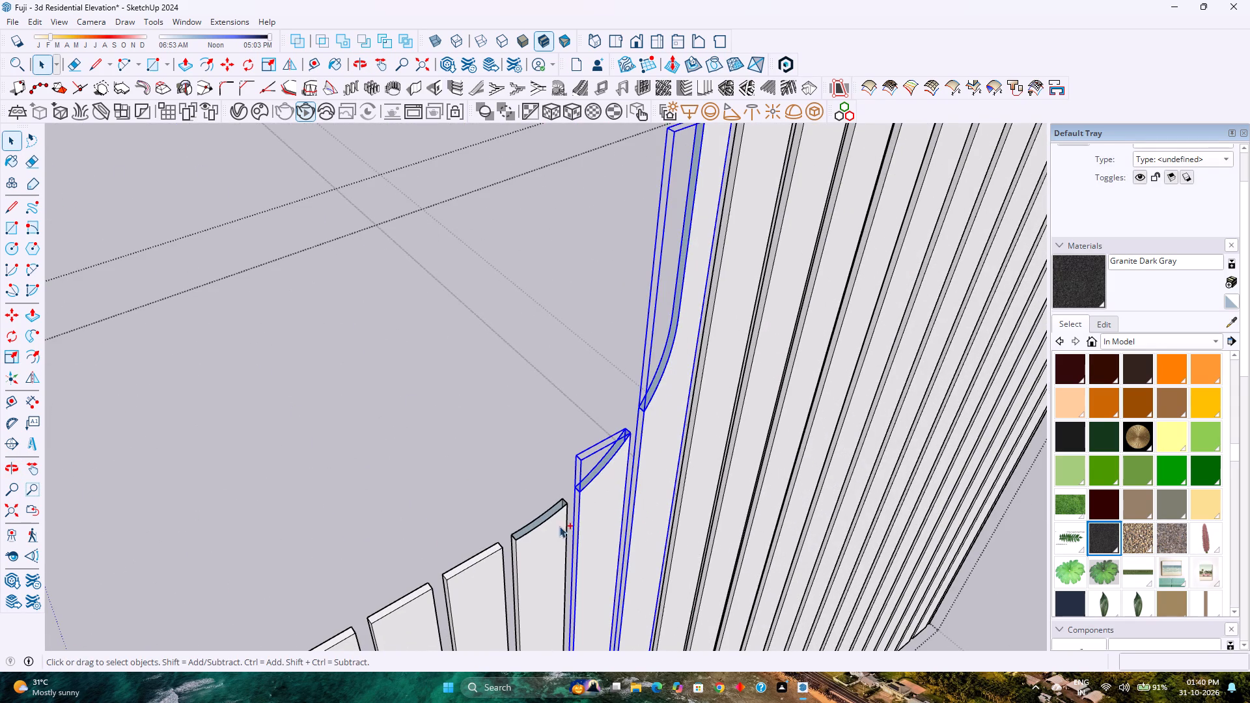
left_click(544, 540, "ctrl")
right_click(544, 540)
scroll(586, 372, "down", 5)
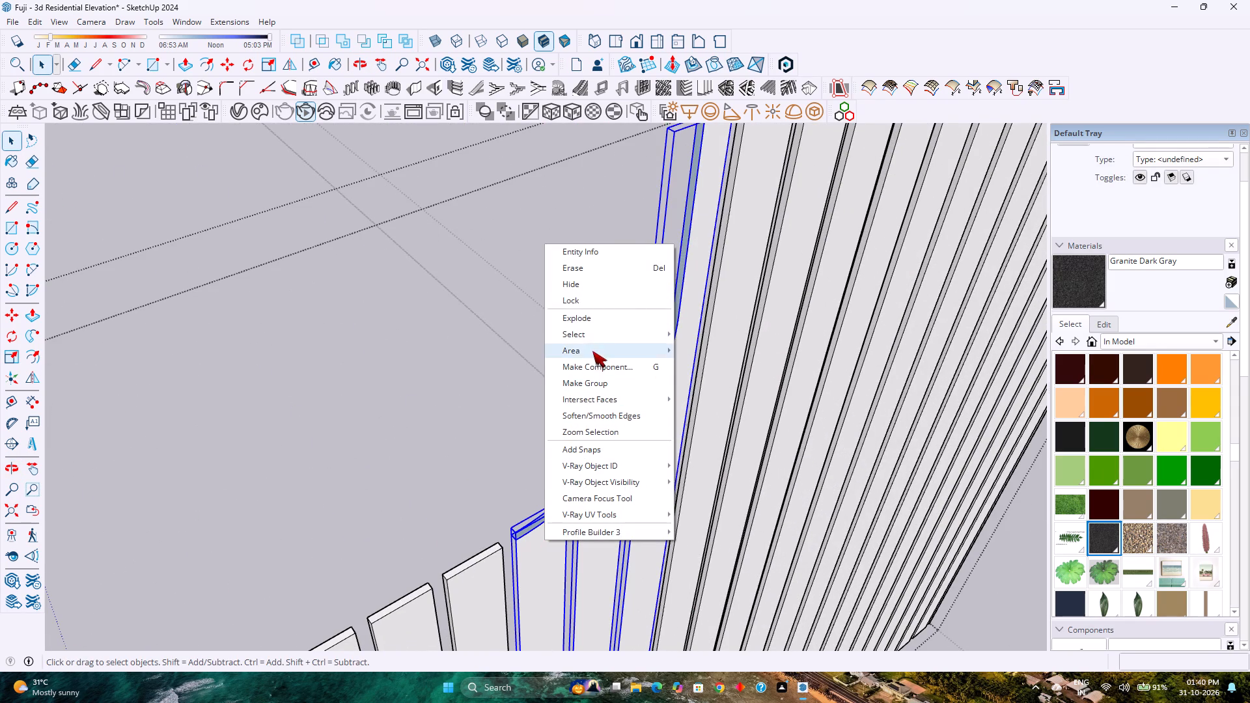
left_click(589, 316)
scroll(585, 406, "down", 10)
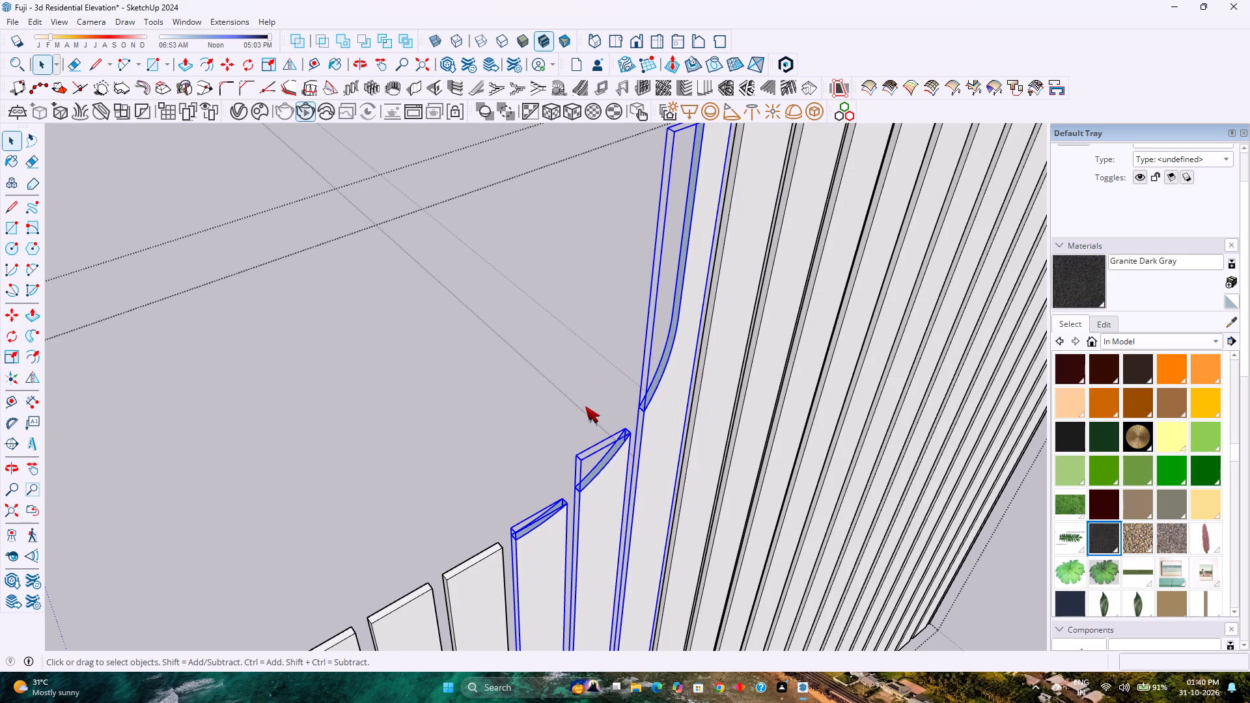
Delete the very narrow leftover slat at the tall far end of the louvred panel.
scroll(598, 397, "down", 14)
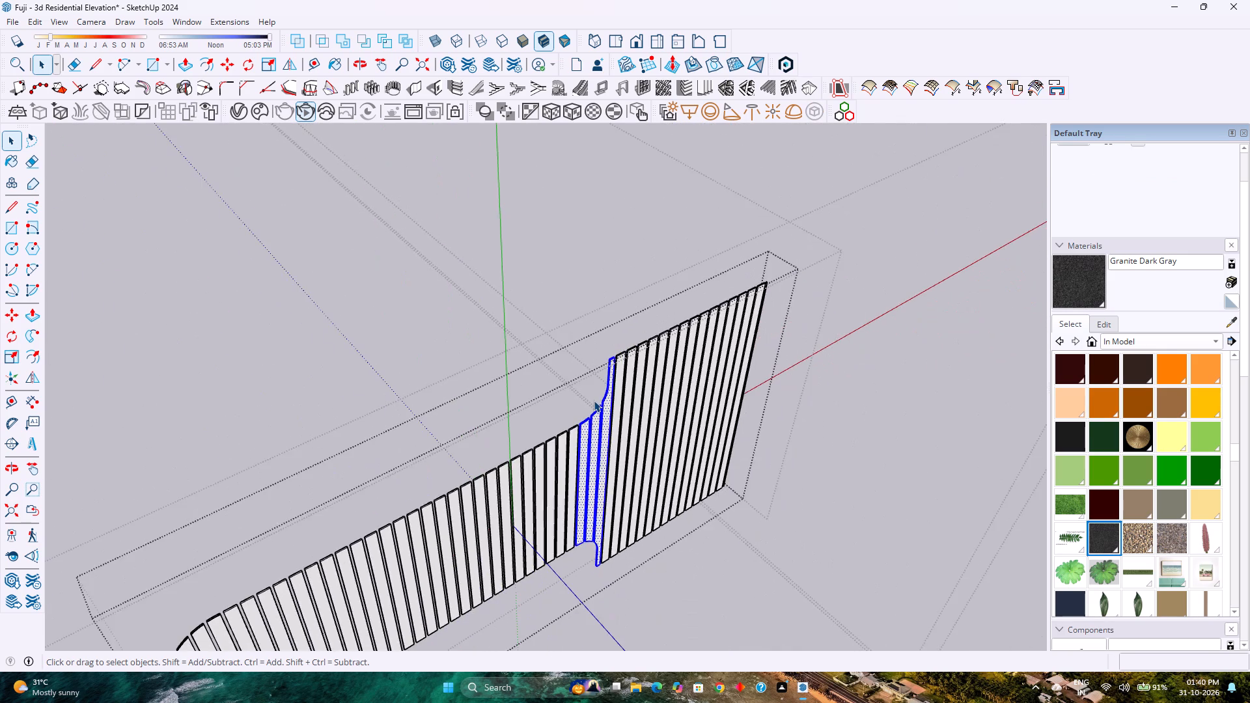
scroll(577, 414, "down", 5)
scroll(318, 591, "up", 10)
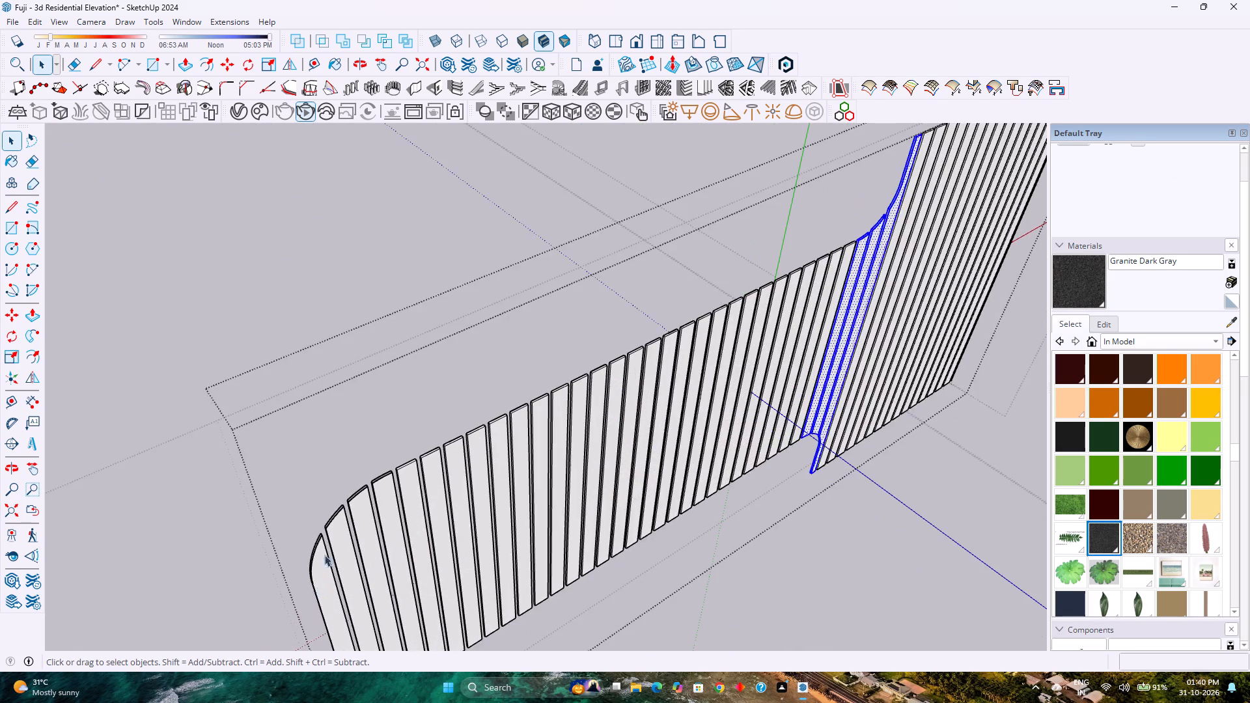
scroll(328, 542, "up", 14)
scroll(322, 558, "down", 12)
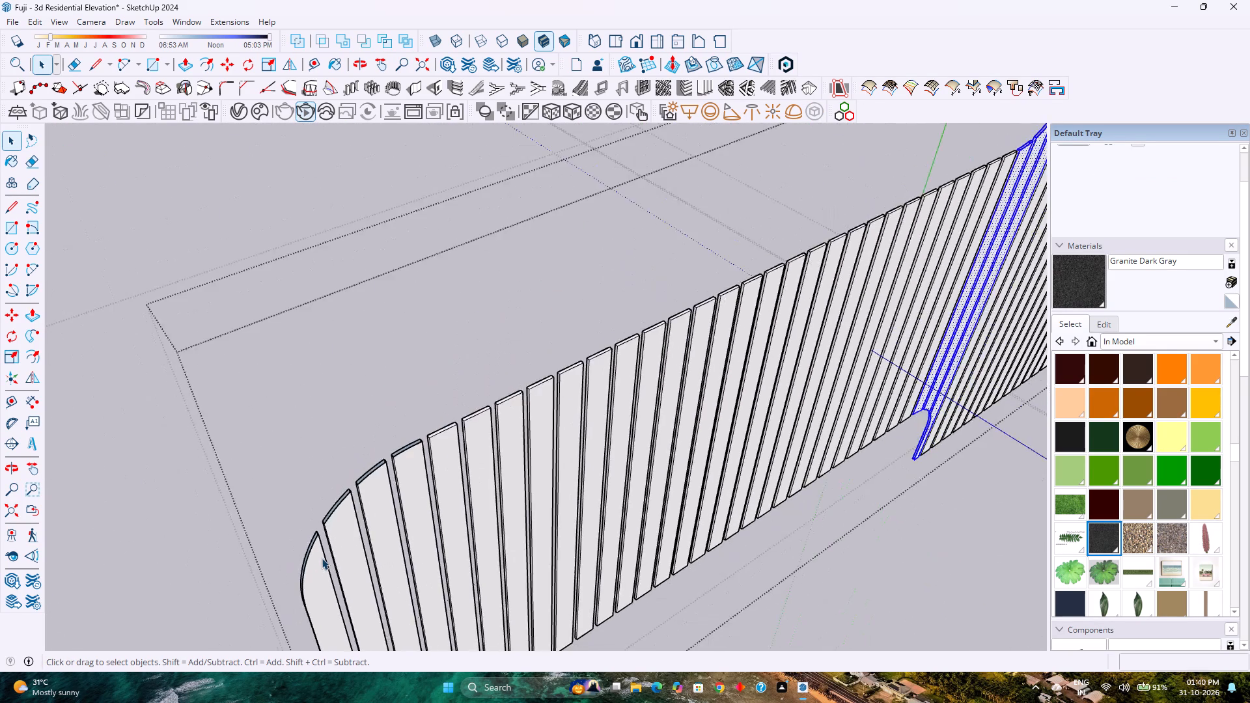
scroll(322, 558, "down", 9)
scroll(907, 251, "up", 4)
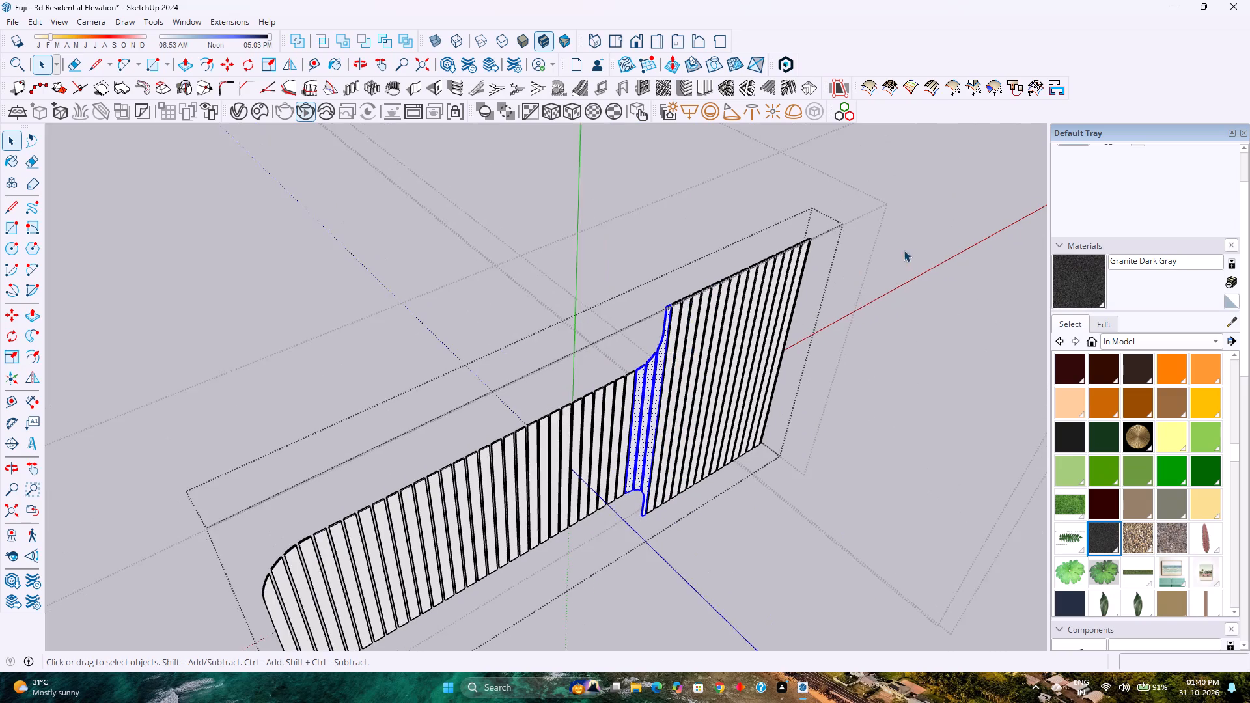
scroll(824, 244, "up", 20)
scroll(824, 244, "up", 9)
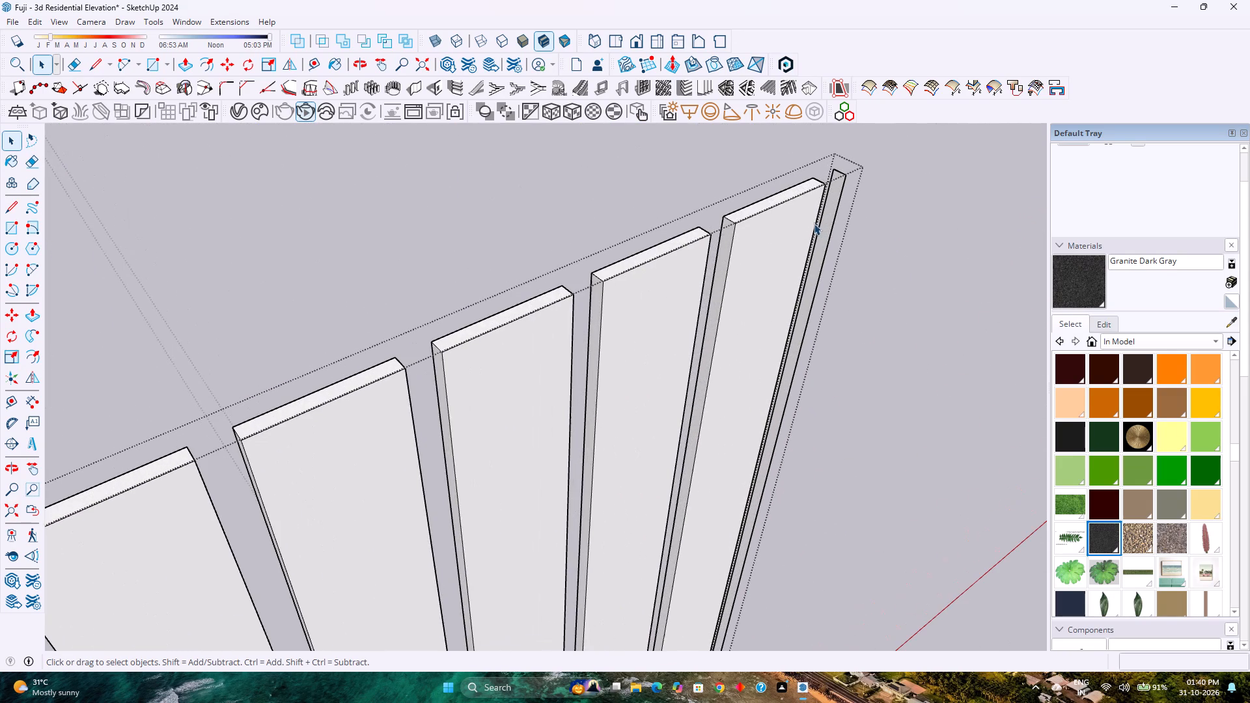
left_click(837, 204)
key("Delete")
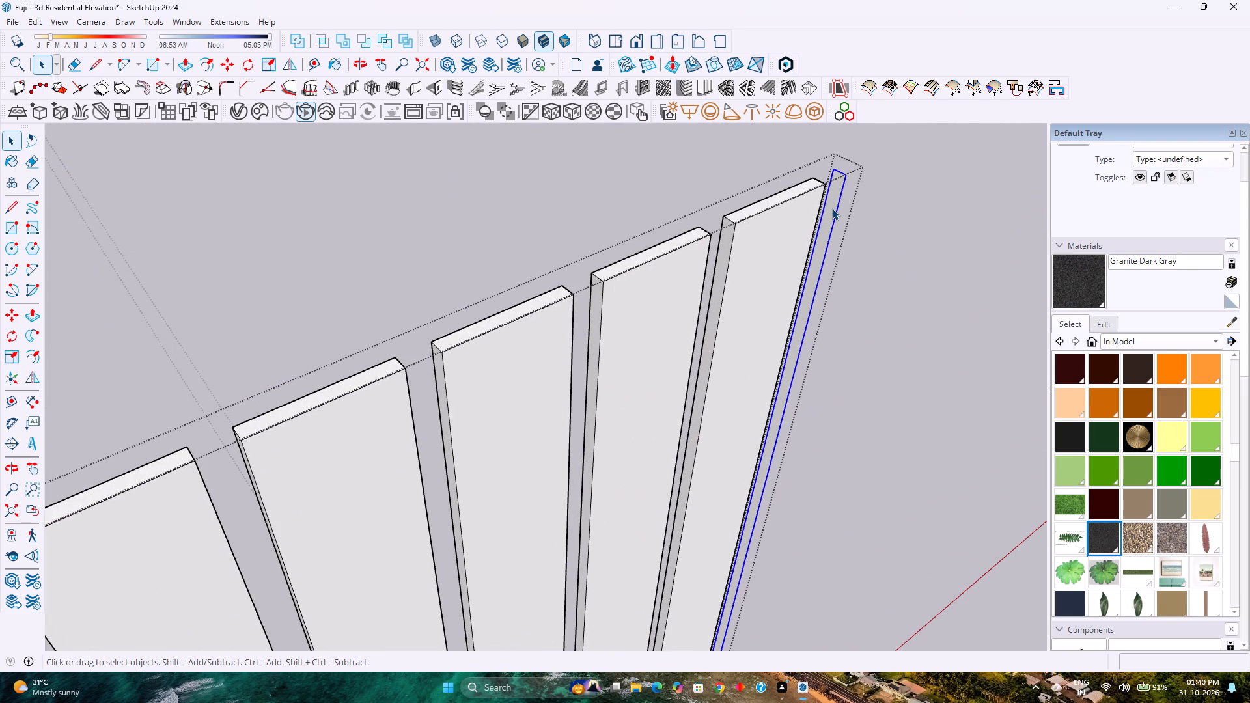
Copy the front faces of the three exploded curved-end slats 2' straight out from the panel along the blue axis.
scroll(827, 212, "down", 5)
scroll(826, 213, "up", 1)
scroll(822, 218, "down", 11)
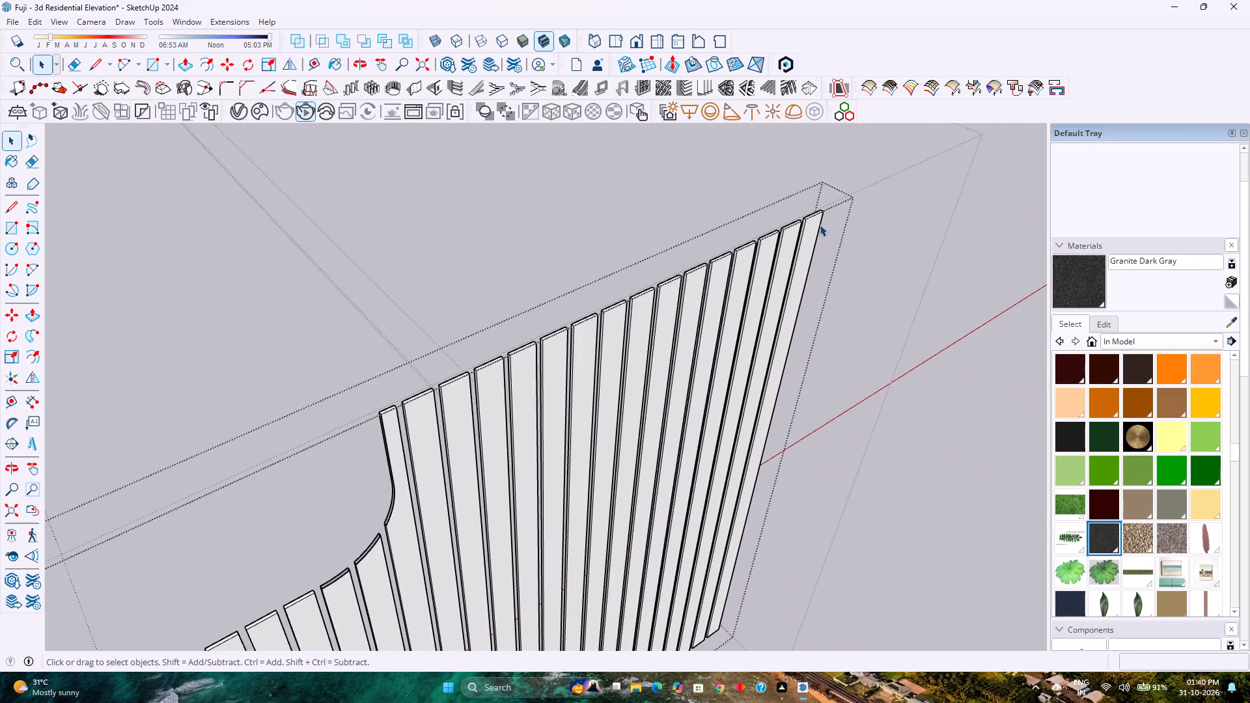
scroll(817, 228, "down", 3)
scroll(740, 314, "down", 1)
scroll(546, 444, "up", 10)
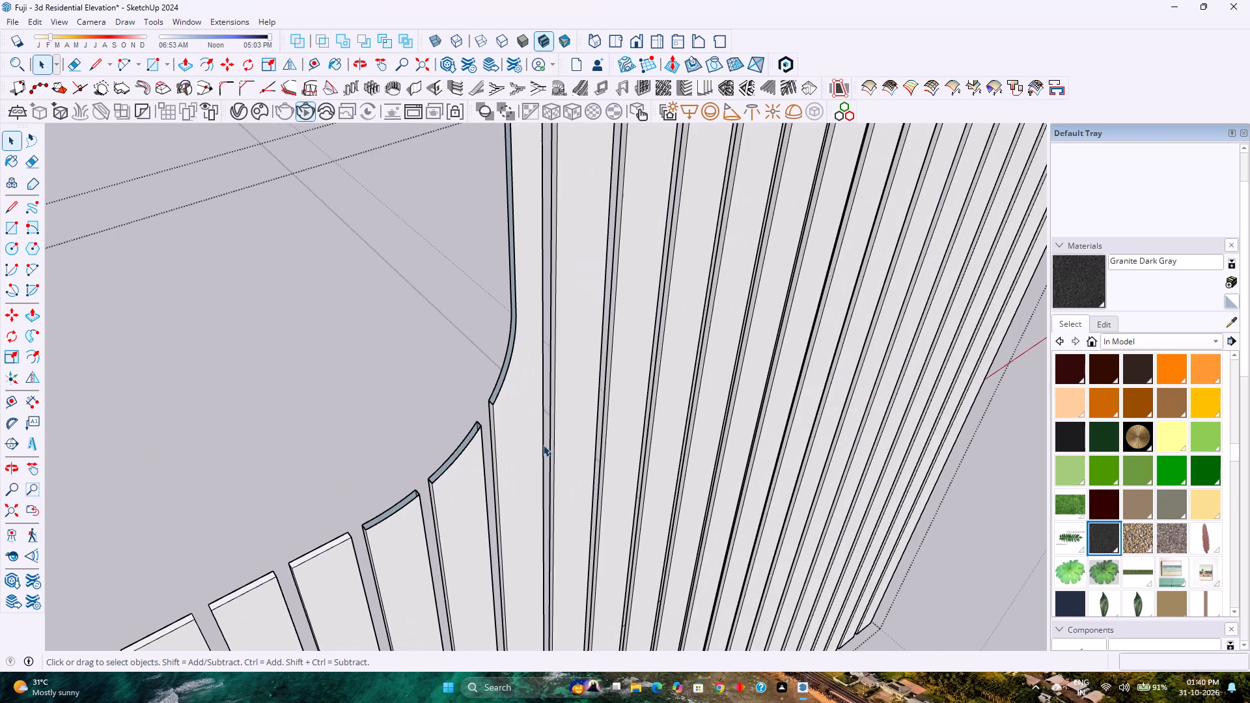
left_click(533, 445)
left_click(458, 497, "ctrl")
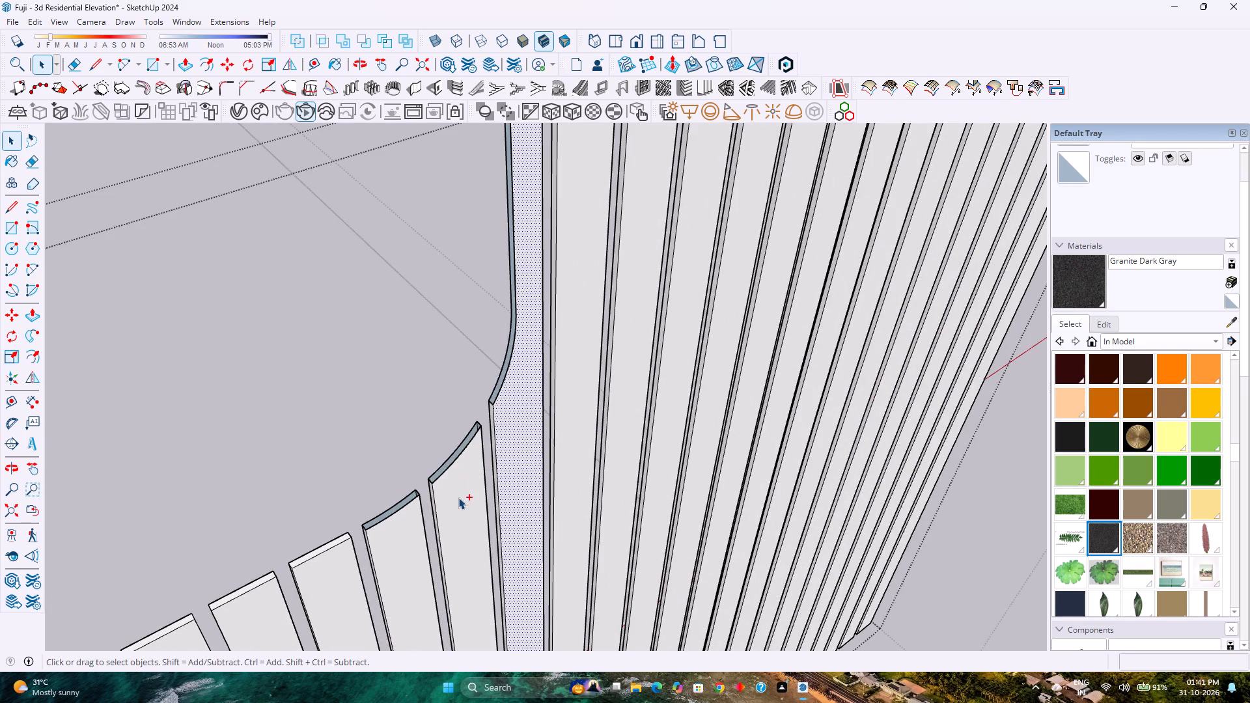
left_click(410, 543, "ctrl")
scroll(411, 543, "down", 6)
middle_click_drag(411, 539, 423, 417, "shift")
middle_click(423, 417, "shift")
middle_click_drag(425, 406, 430, 393, "shift")
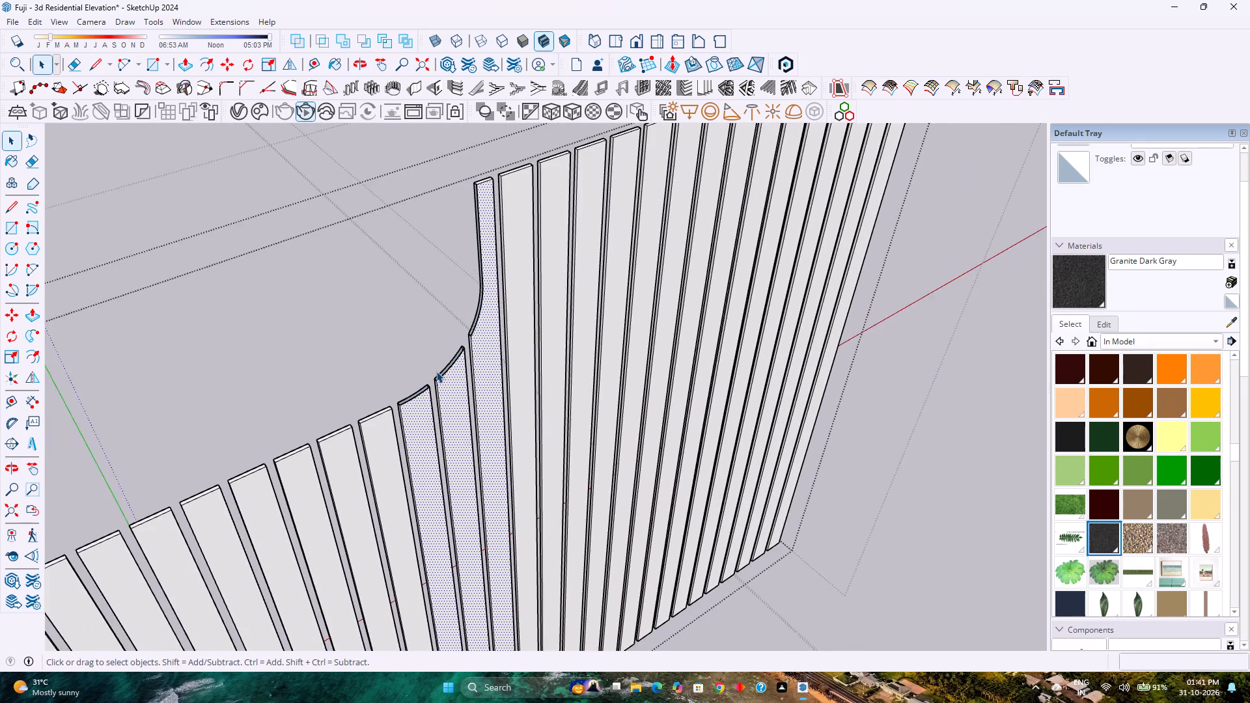
scroll(436, 371, "down", 3)
key("m")
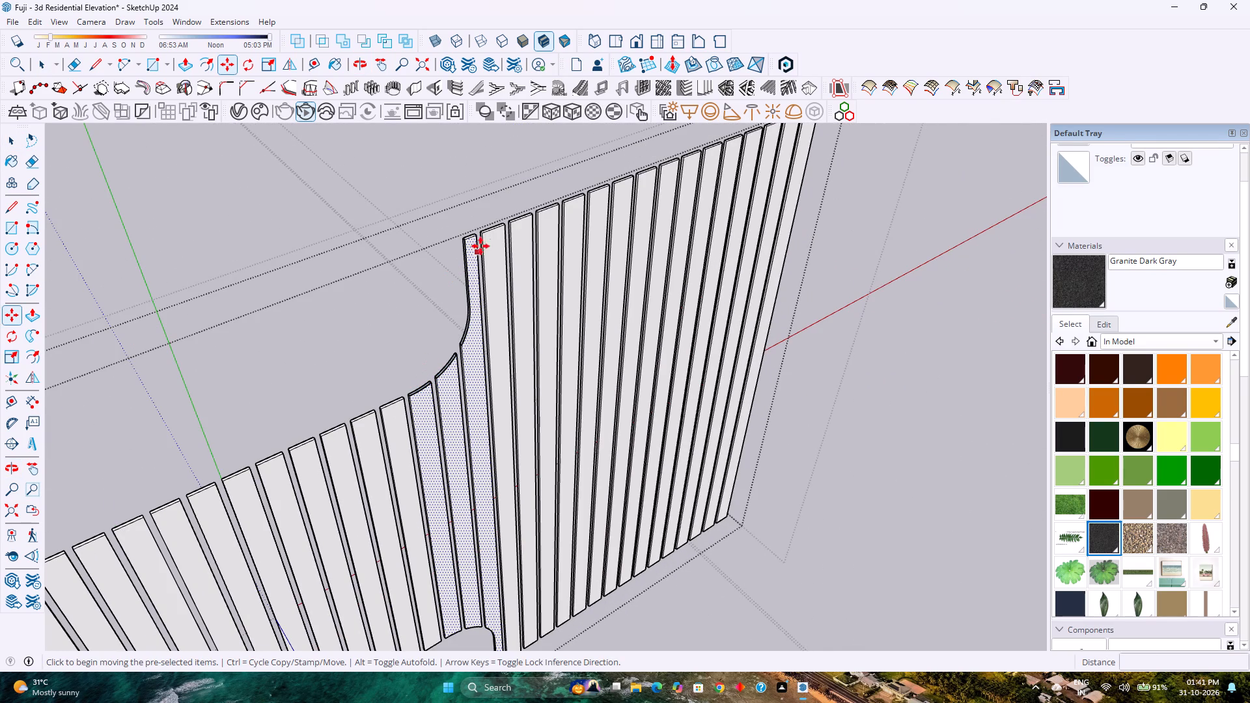
left_click(478, 239)
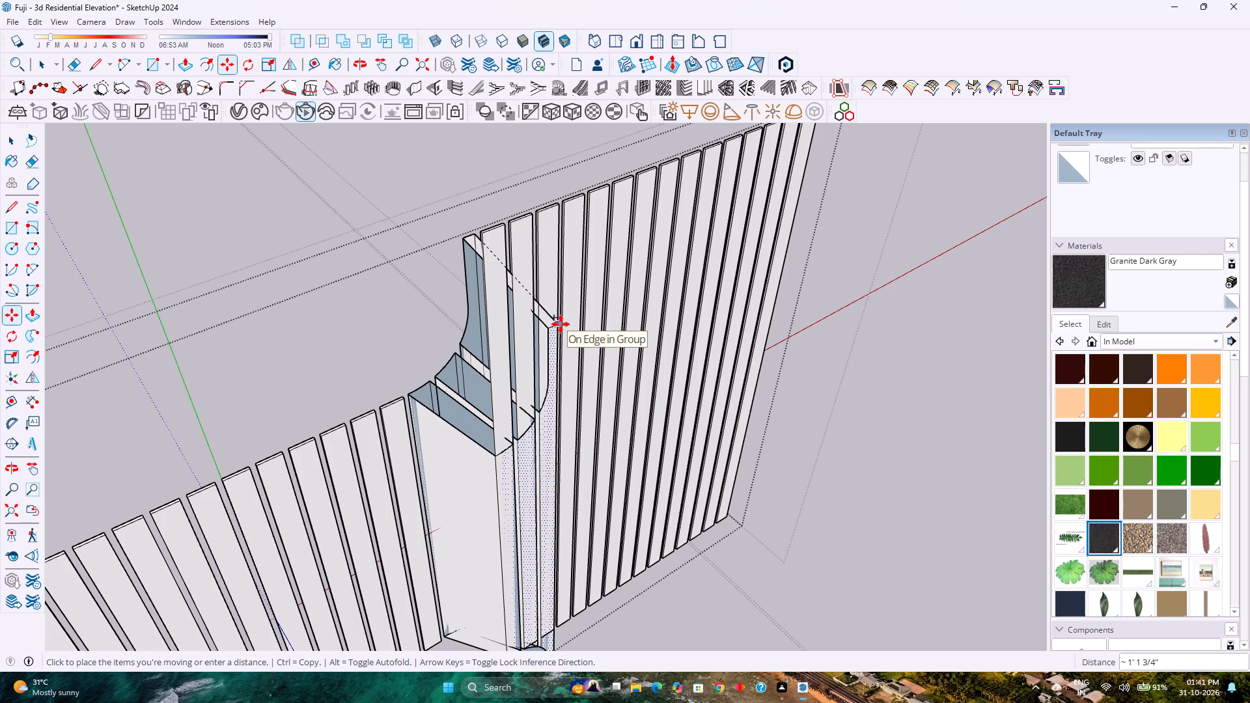
key("Left")
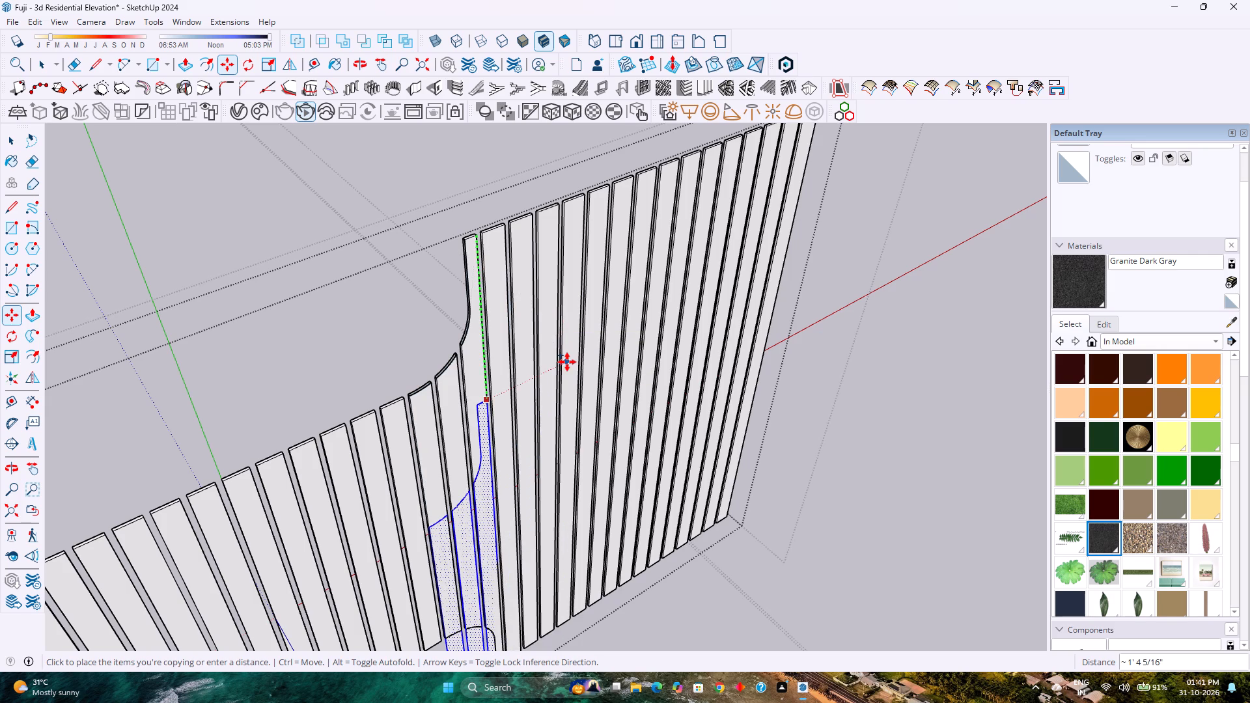
key("Right")
key("Up")
scroll(567, 361, "down", 10)
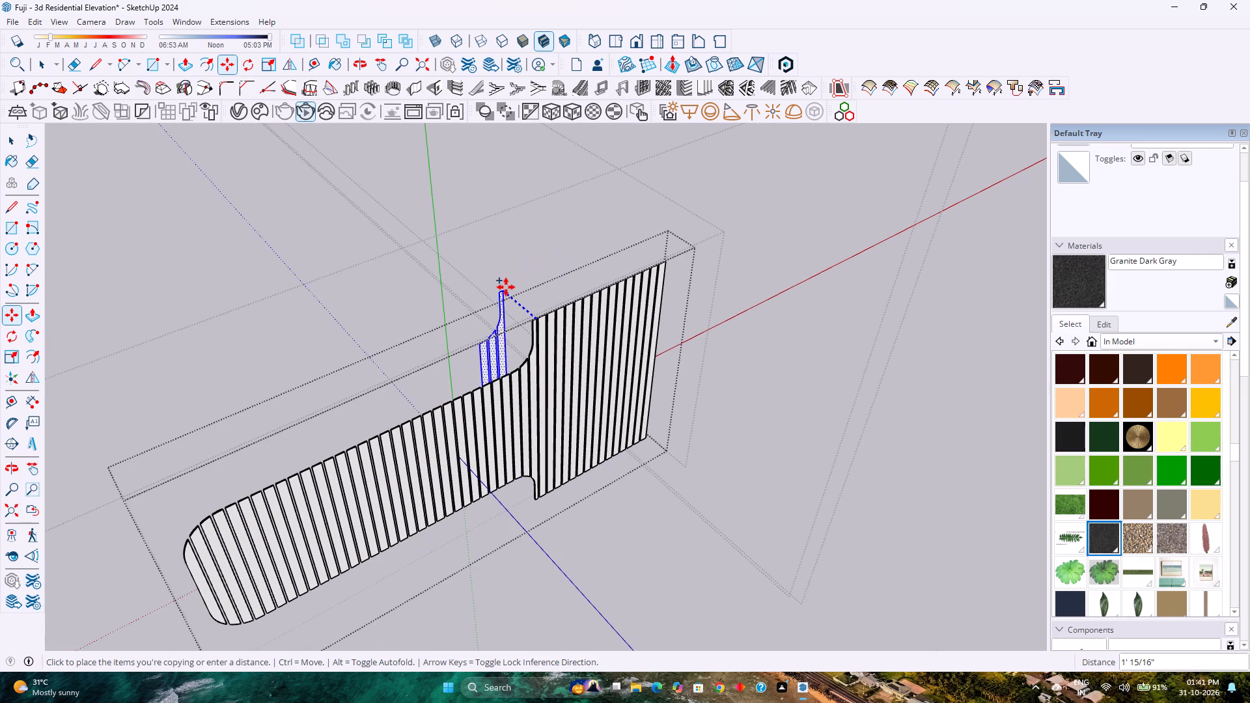
scroll(506, 287, "up", 7)
type("2'")
key("Return")
Push/Pull each of the three copied slat faces to a thickness of 0.25".
key("p")
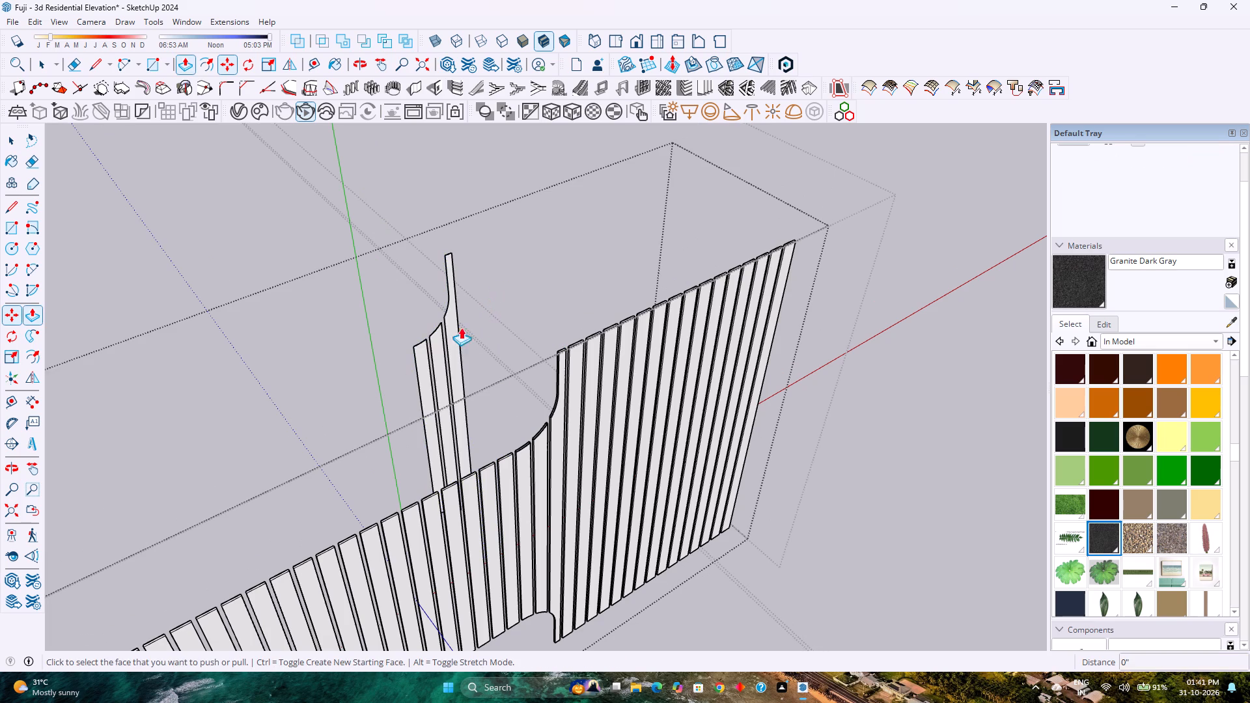
scroll(446, 335, "up", 4)
left_click(449, 335)
type("0.25")
key("Return")
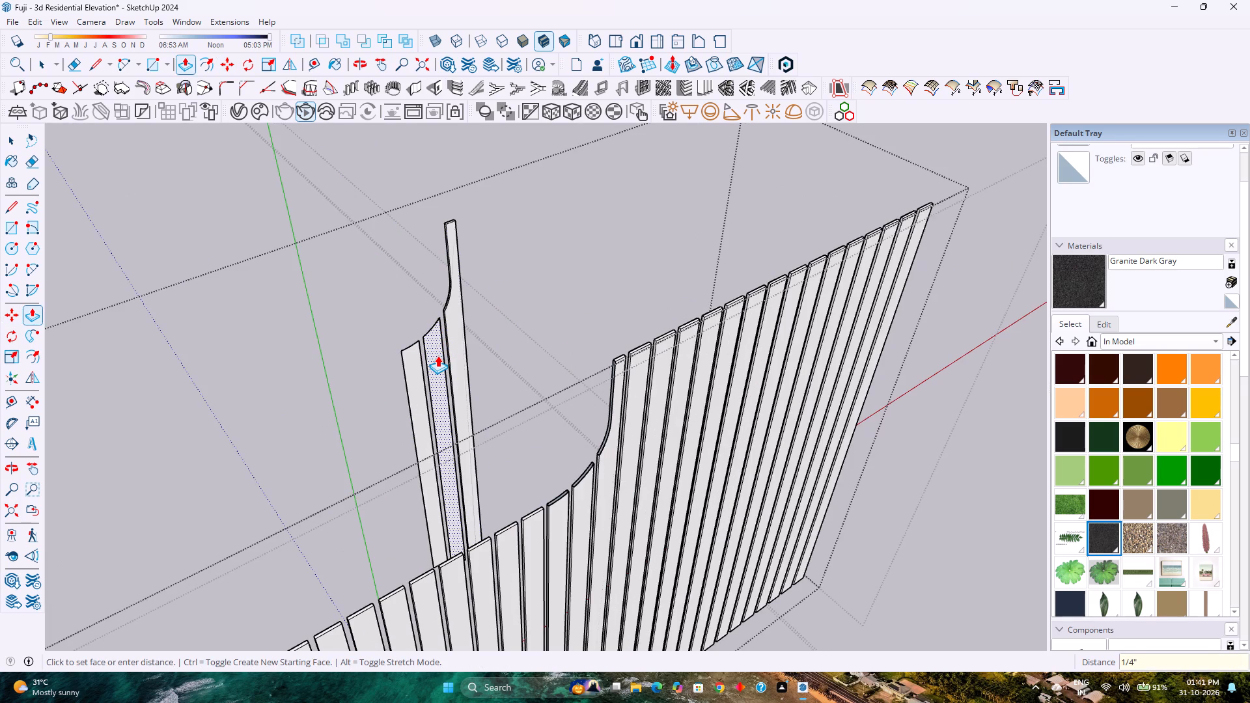
double_click(437, 355)
double_click(422, 396)
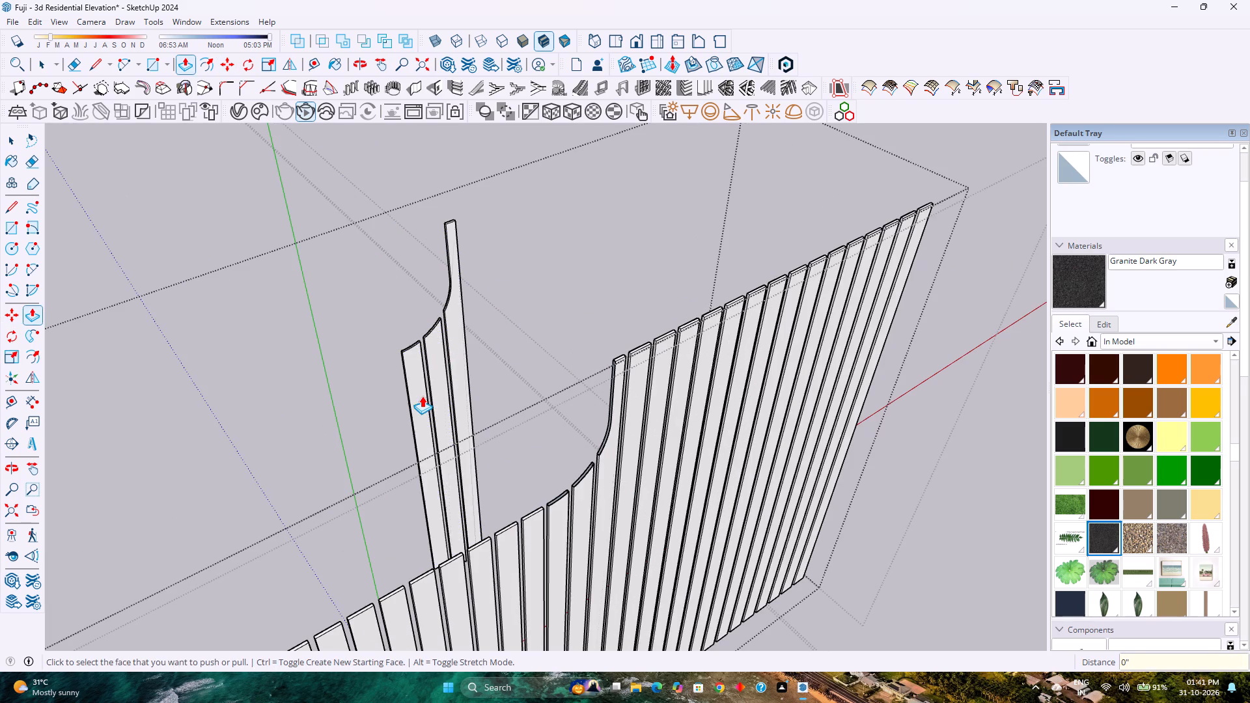
key("space")
Delete the three original curved-end slats from the louvred panel, including all their connected edges and faces.
scroll(559, 567, "up", 8)
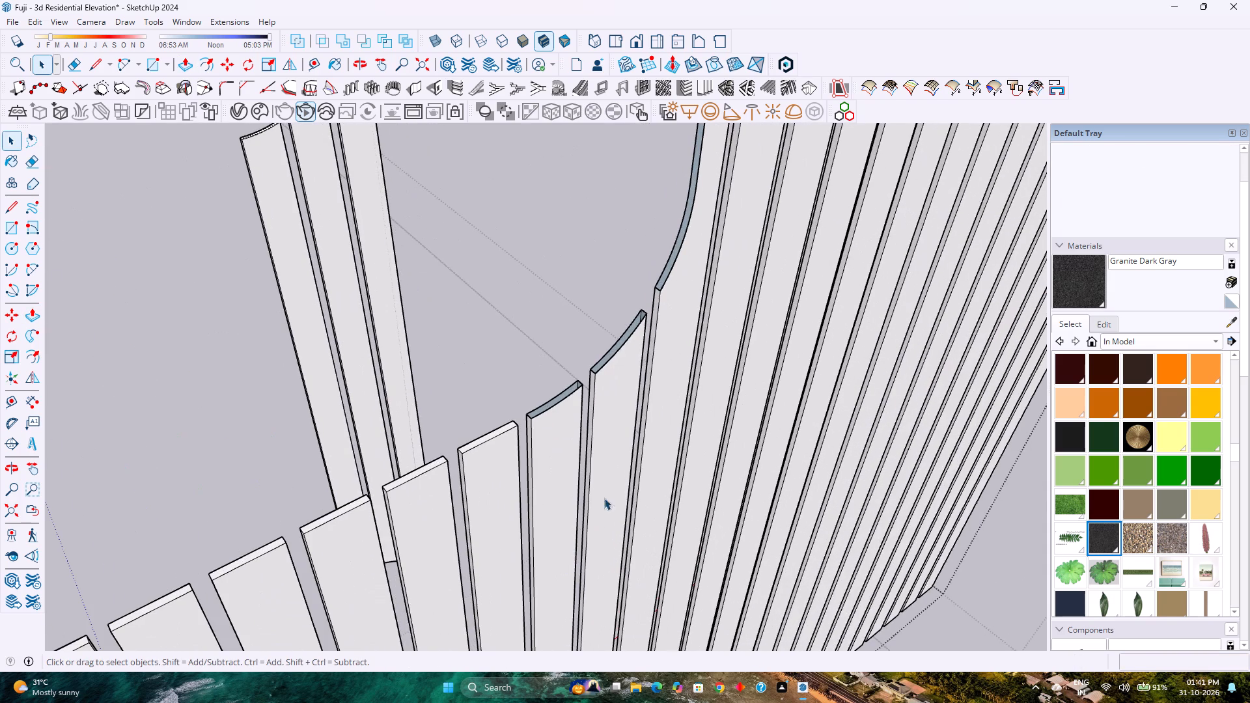
triple_click(607, 480)
key("Delete")
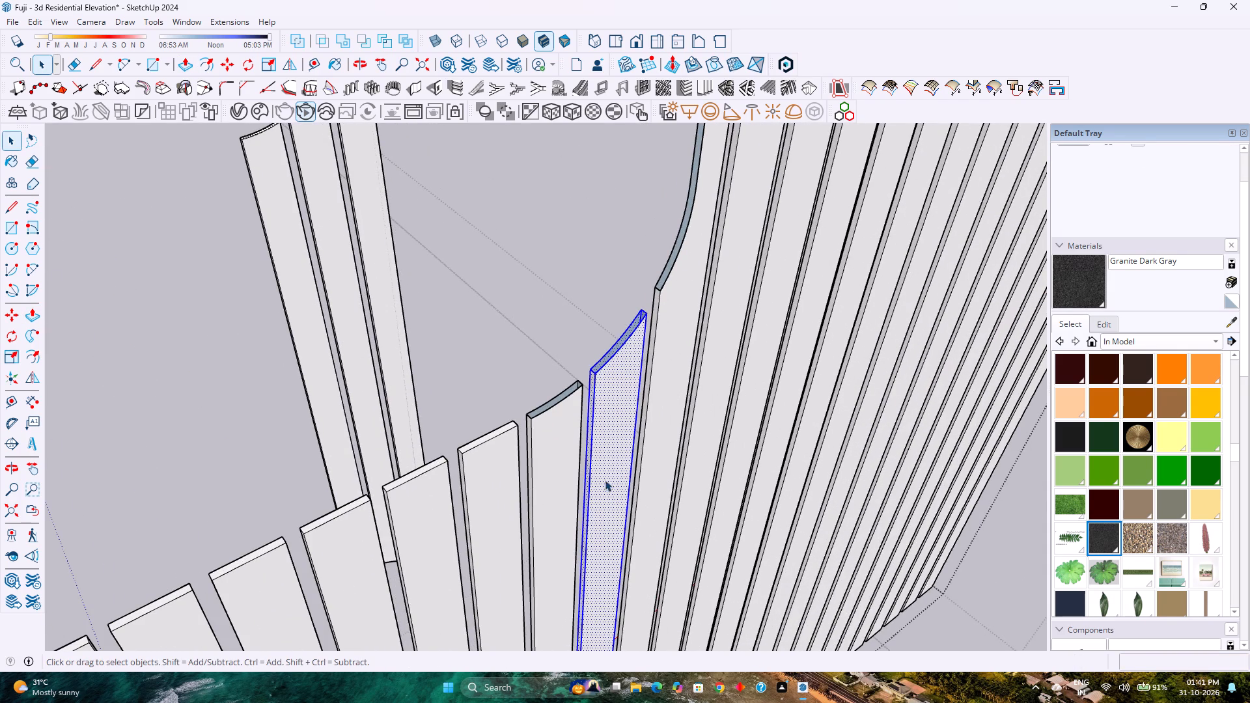
triple_click(653, 432)
key("Delete")
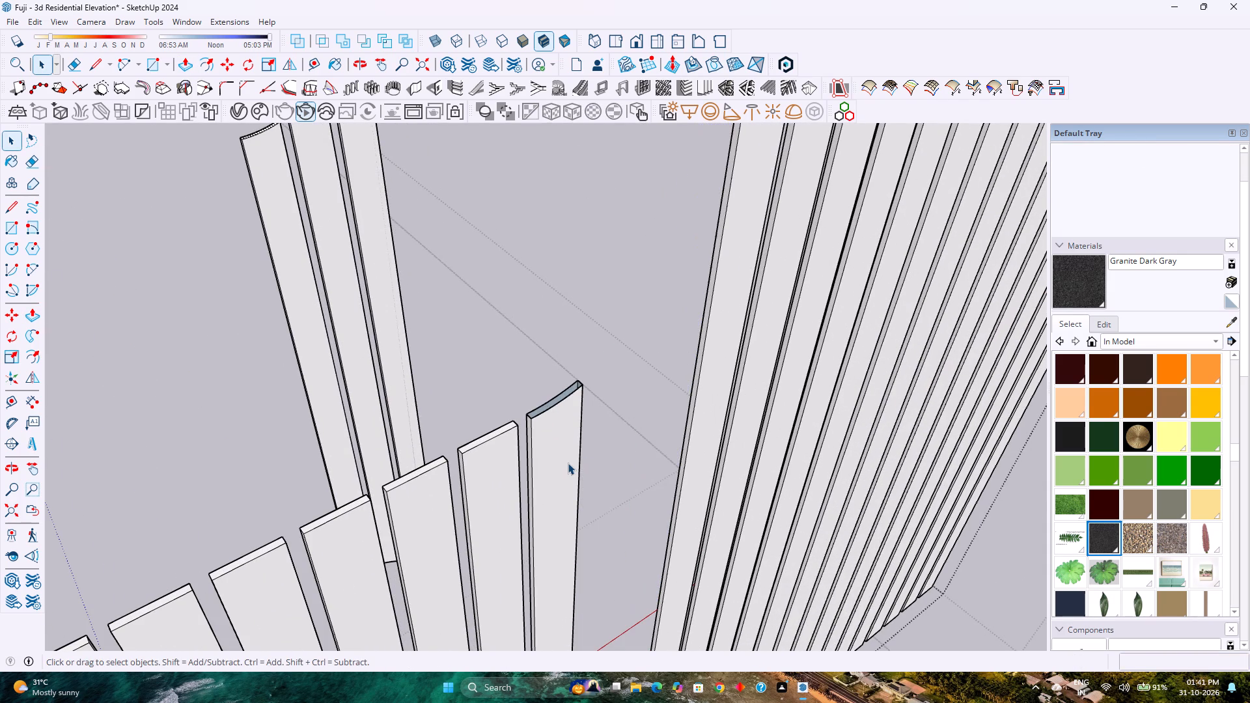
triple_click(568, 463)
key("Delete")
Make each of the three newly extruded curved-end slats its own separate group.
scroll(568, 463, "down", 9)
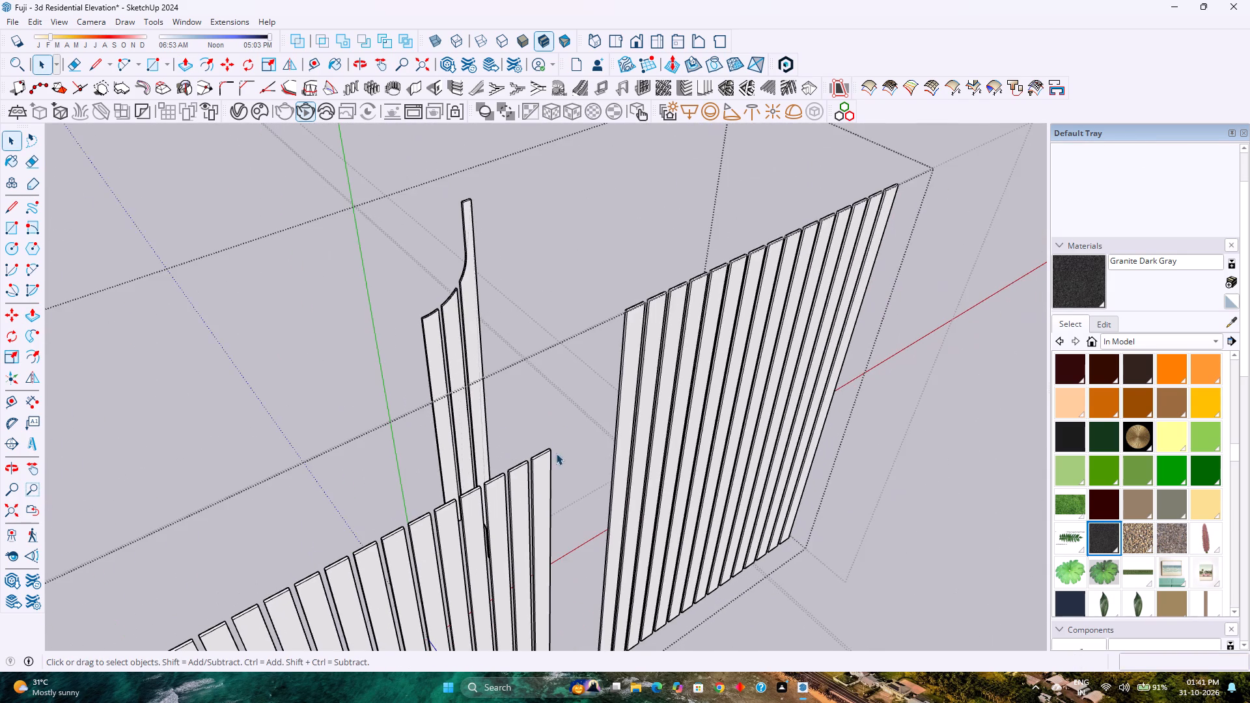
scroll(479, 285, "down", 1)
scroll(479, 284, "up", 5)
triple_click(466, 296)
right_click(466, 296)
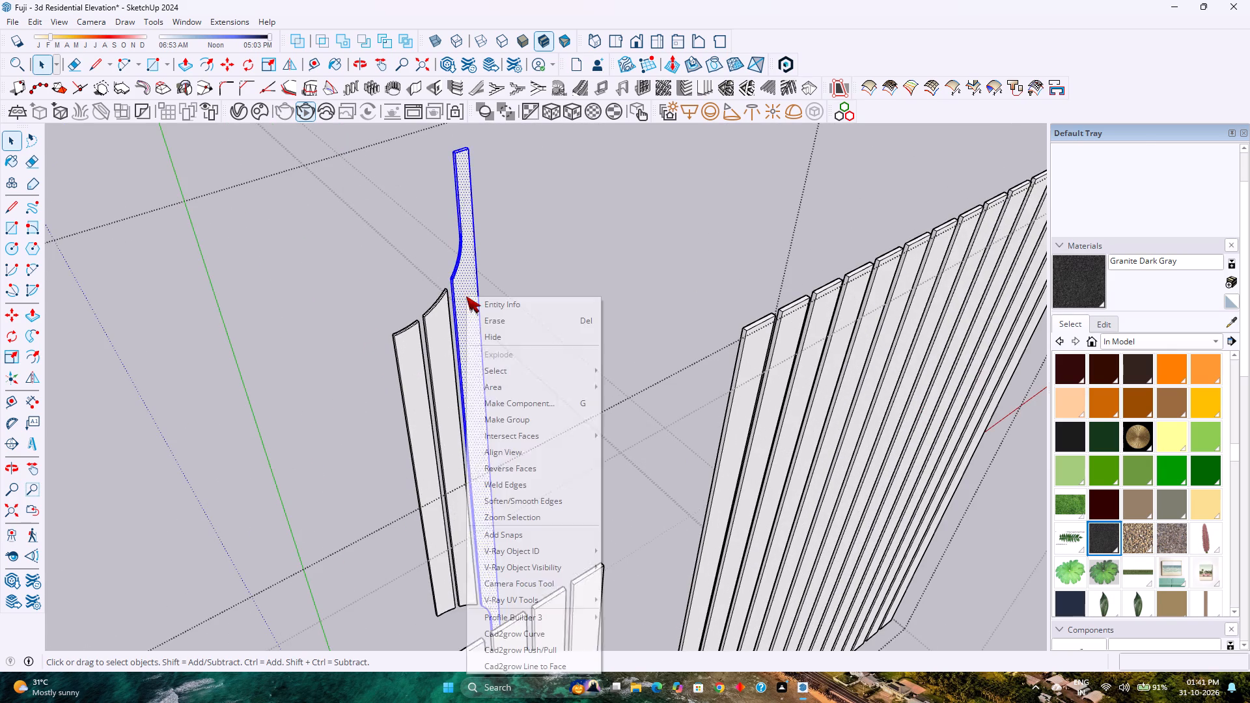
left_click(514, 422)
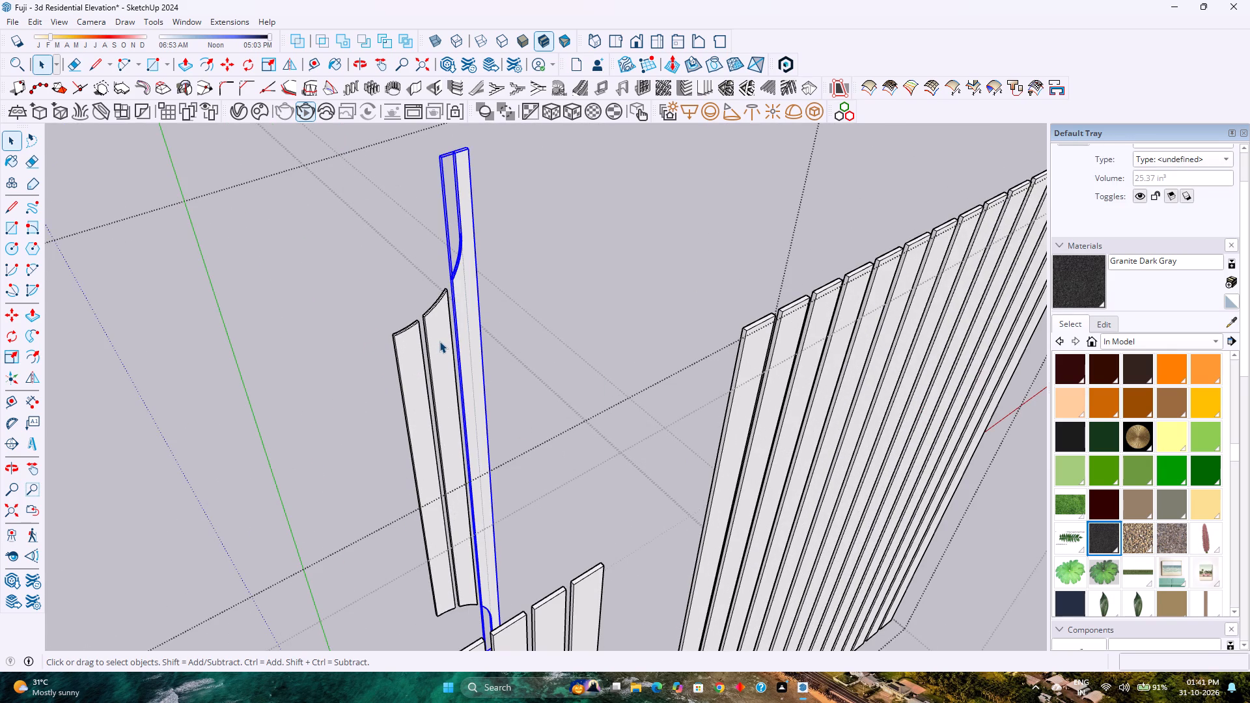
triple_click(439, 341)
left_click(439, 341)
right_click(439, 341)
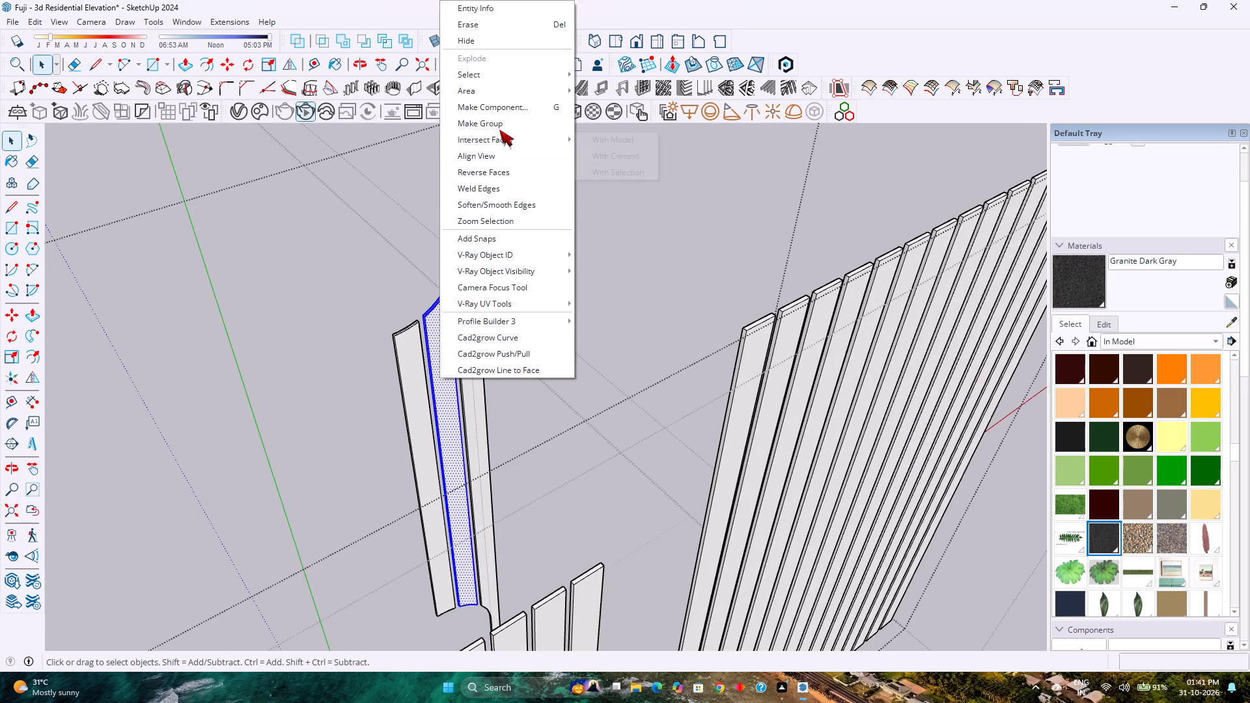
left_click(499, 126)
triple_click(420, 357)
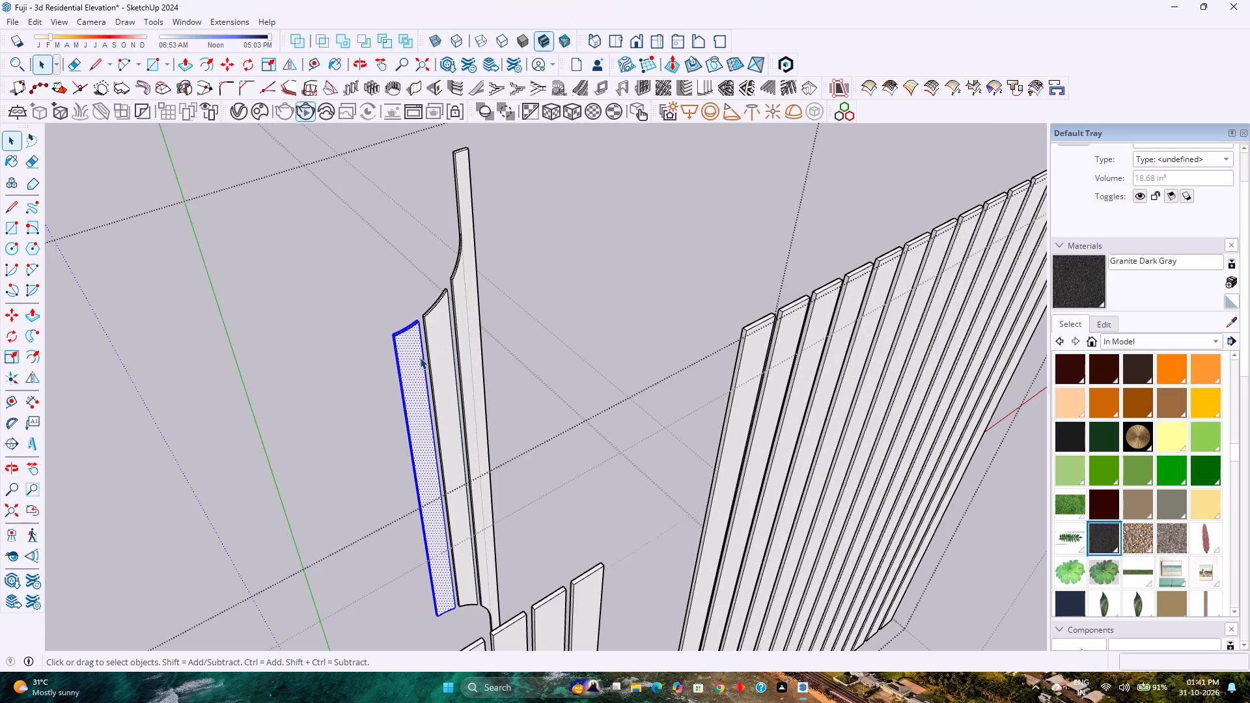
right_click(420, 357)
left_click(485, 125)
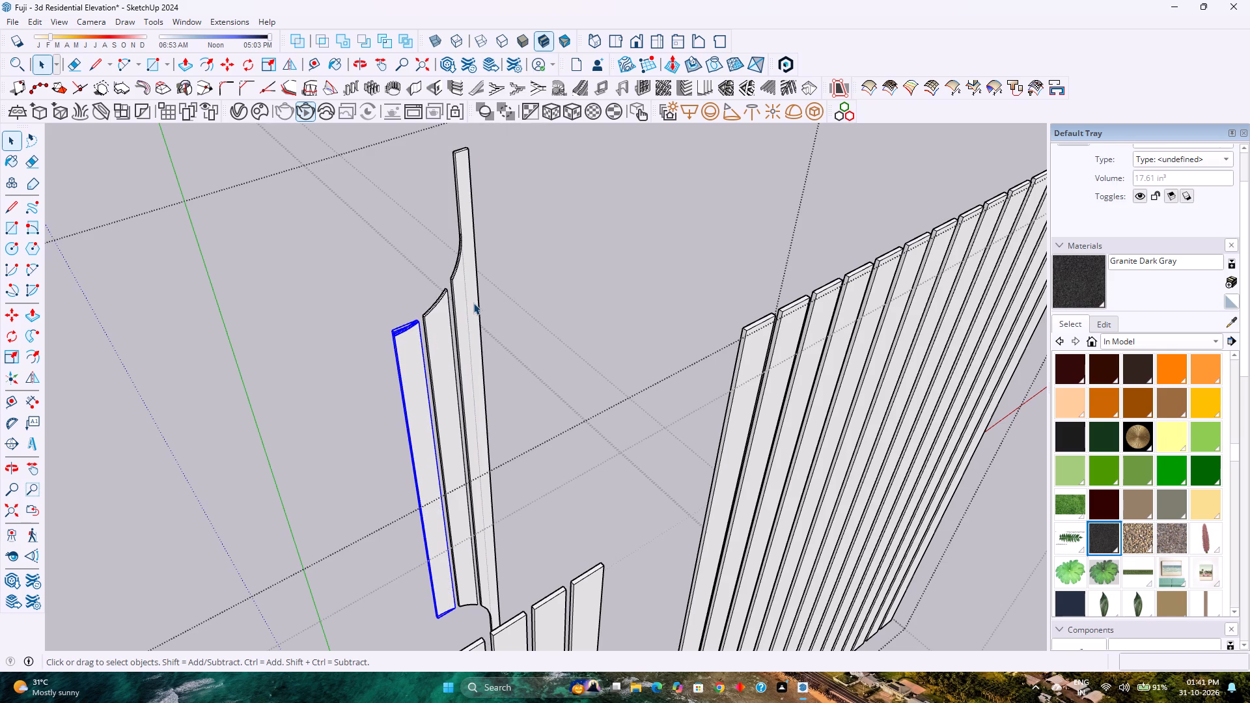
Move the three new slat groups 2' along the blue axis back into the gap in the louvred panel.
left_click(473, 303)
left_click(441, 331, "ctrl")
left_click(415, 365, "ctrl")
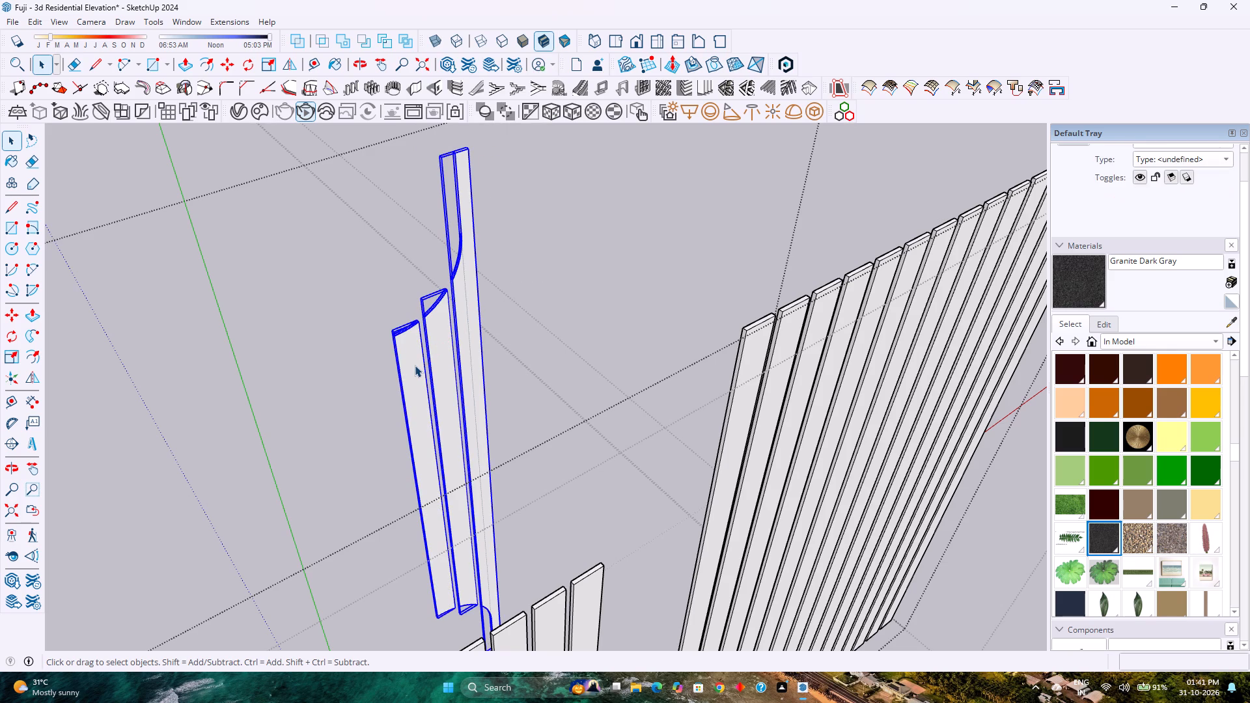
key("Right")
key("m")
left_click(471, 150)
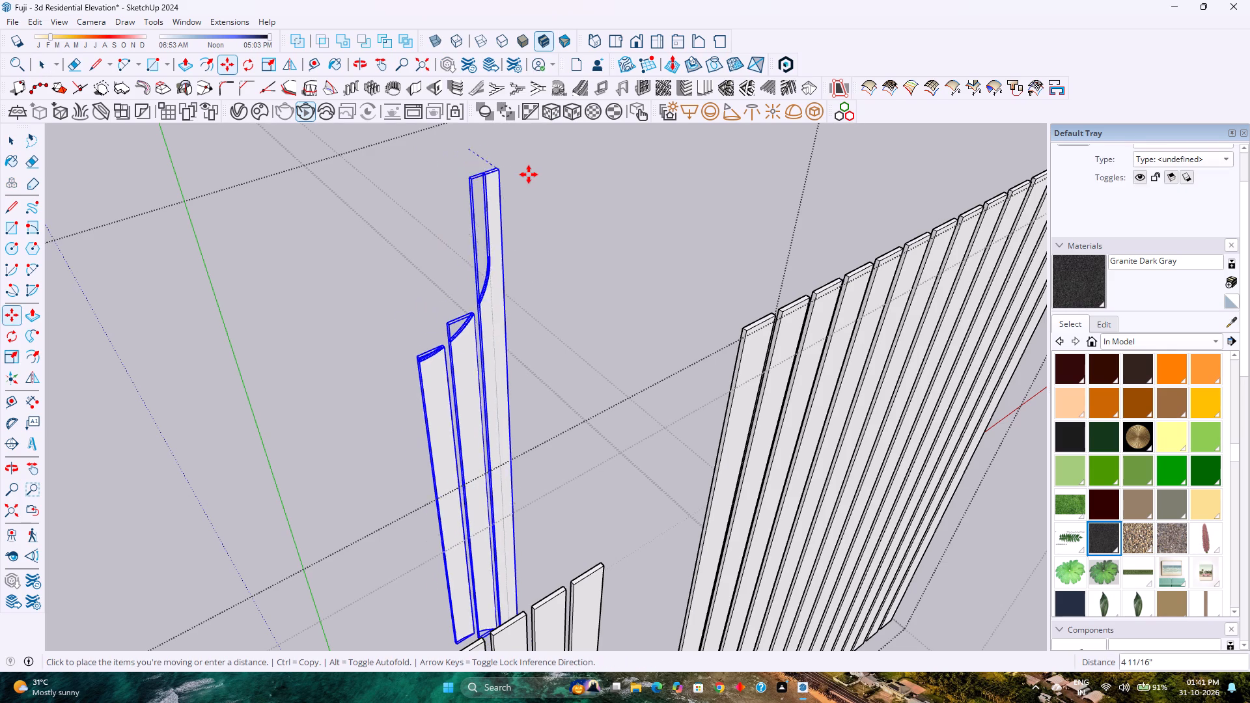
key("Up")
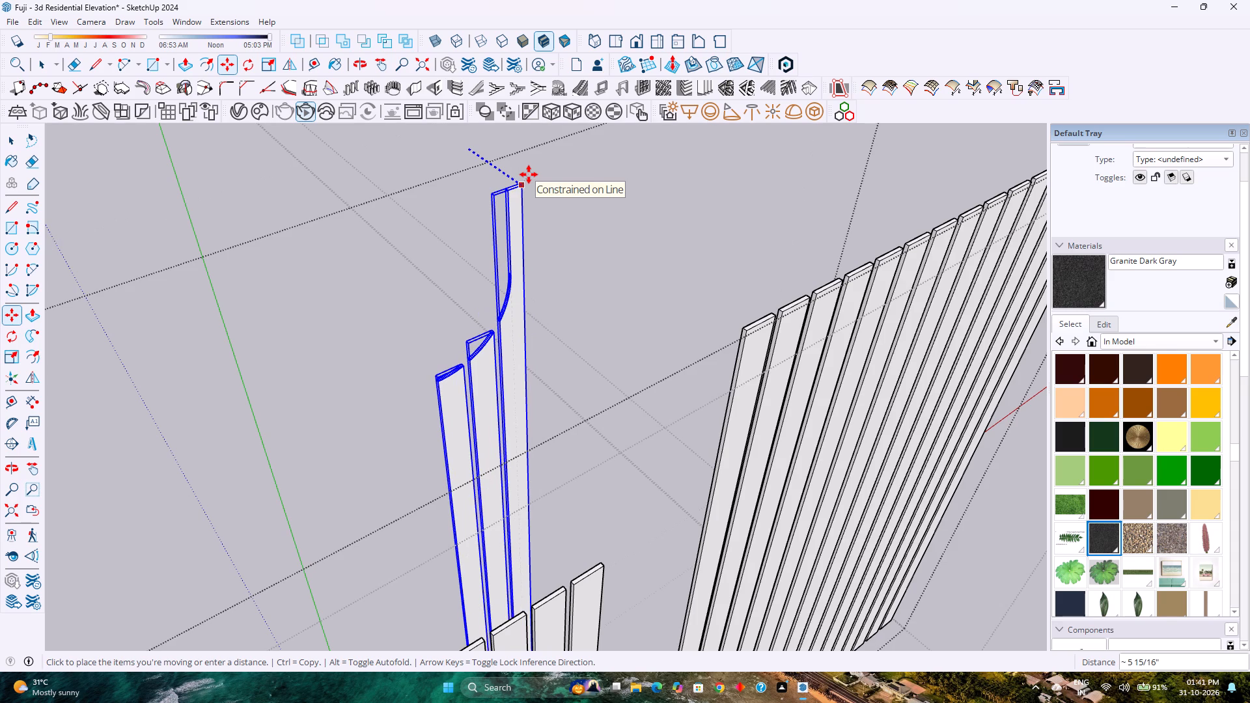
type("2'")
key("Return")
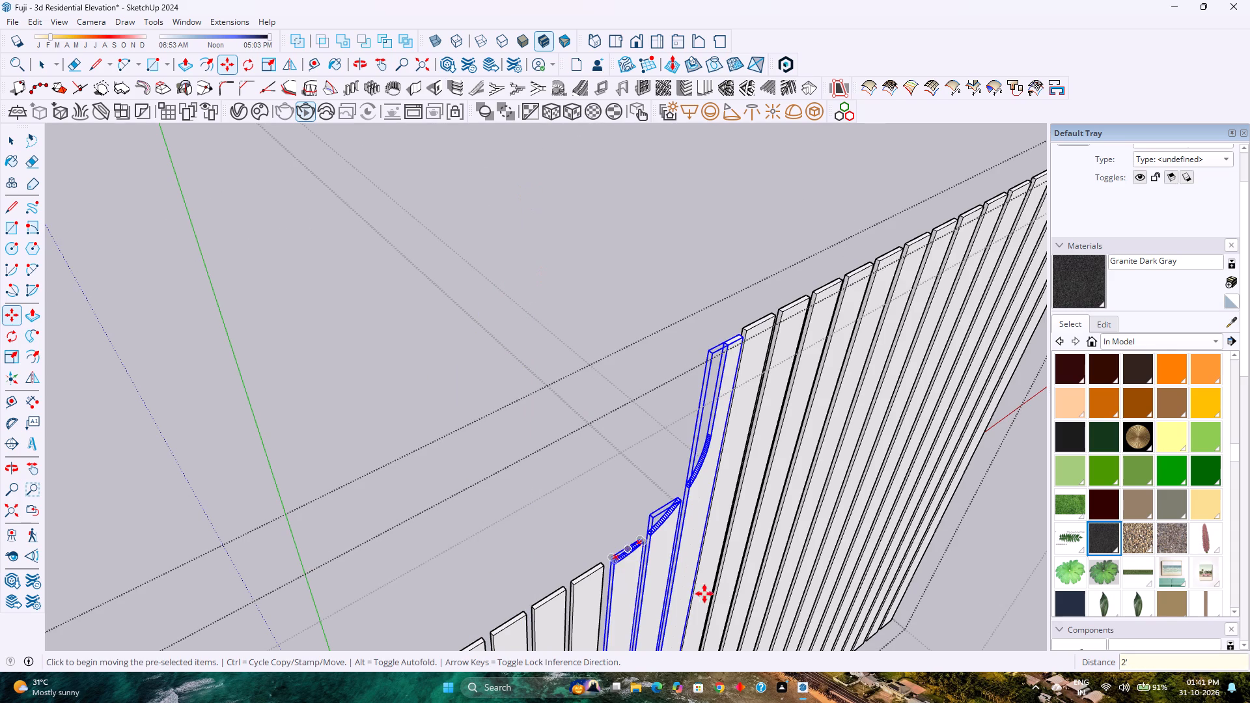
Move the three new slat groups along the blue axis until they sit flush with the neighbouring slats, and deselect them.
scroll(693, 566, "up", 14)
middle_click_drag(531, 581, 700, 589)
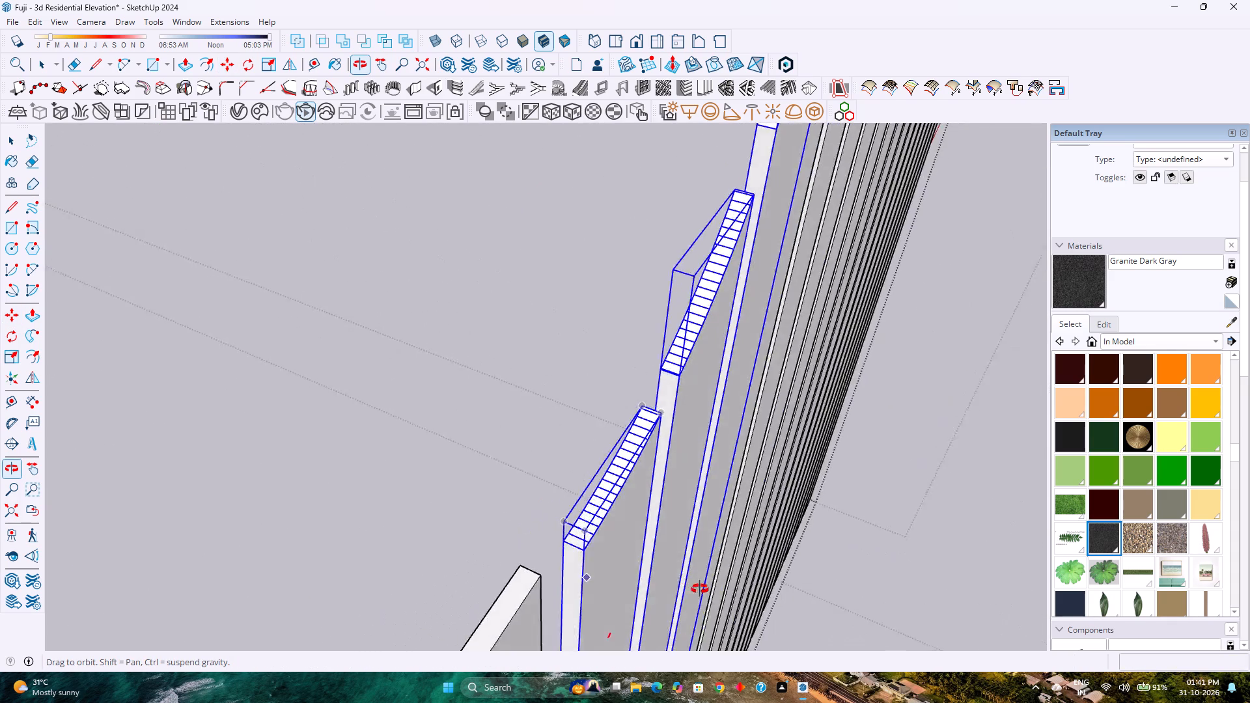
middle_click_drag(700, 589, 769, 563)
scroll(660, 536, "down", 16)
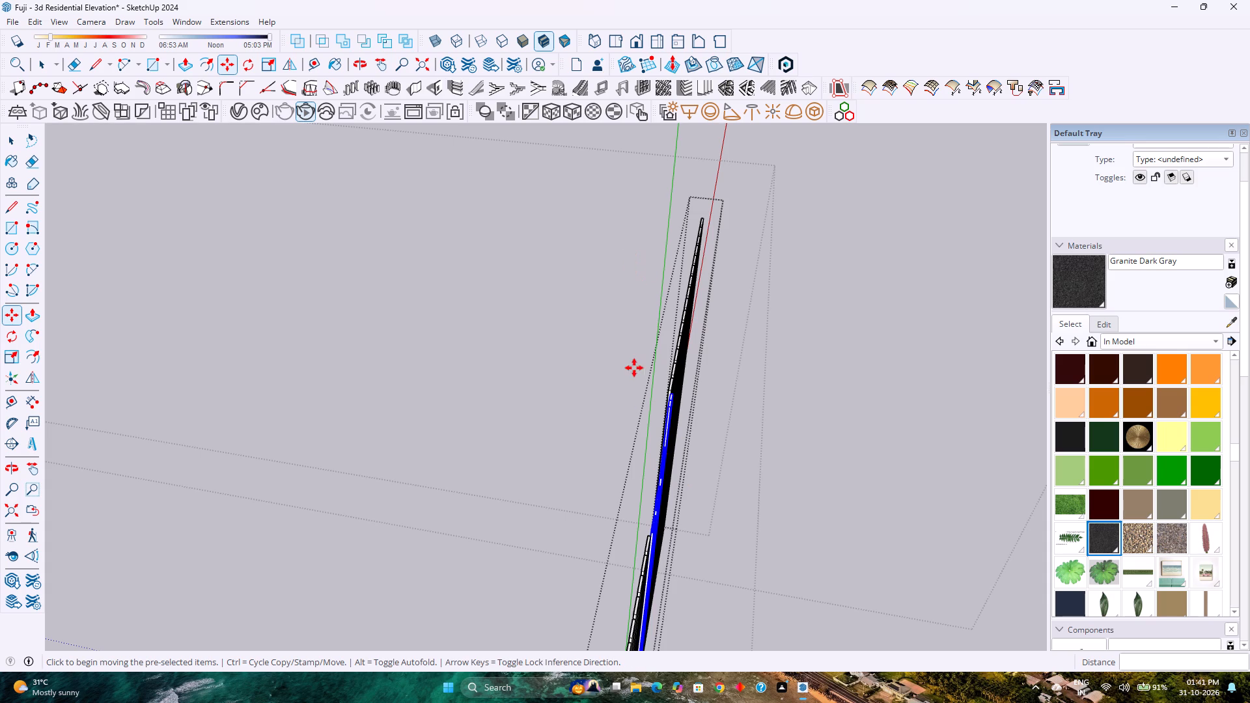
scroll(633, 350, "up", 3)
scroll(676, 391, "up", 7)
scroll(745, 476, "up", 4)
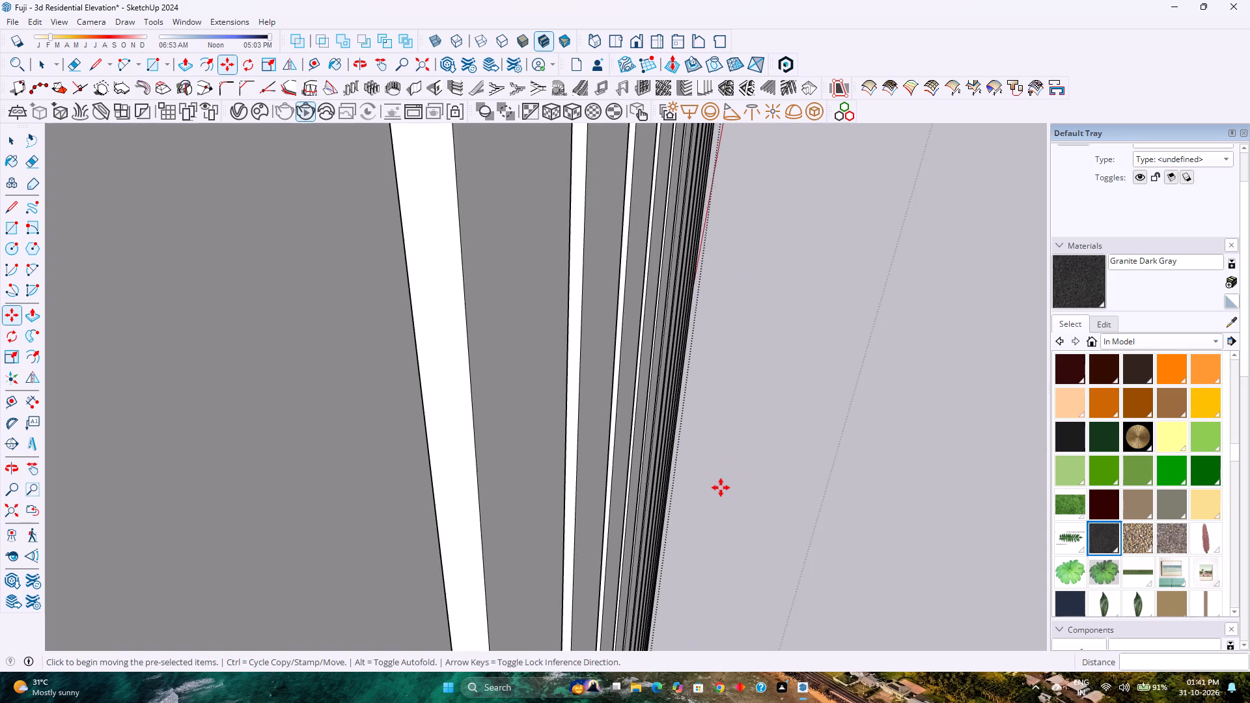
scroll(717, 480, "down", 4)
left_click(680, 497)
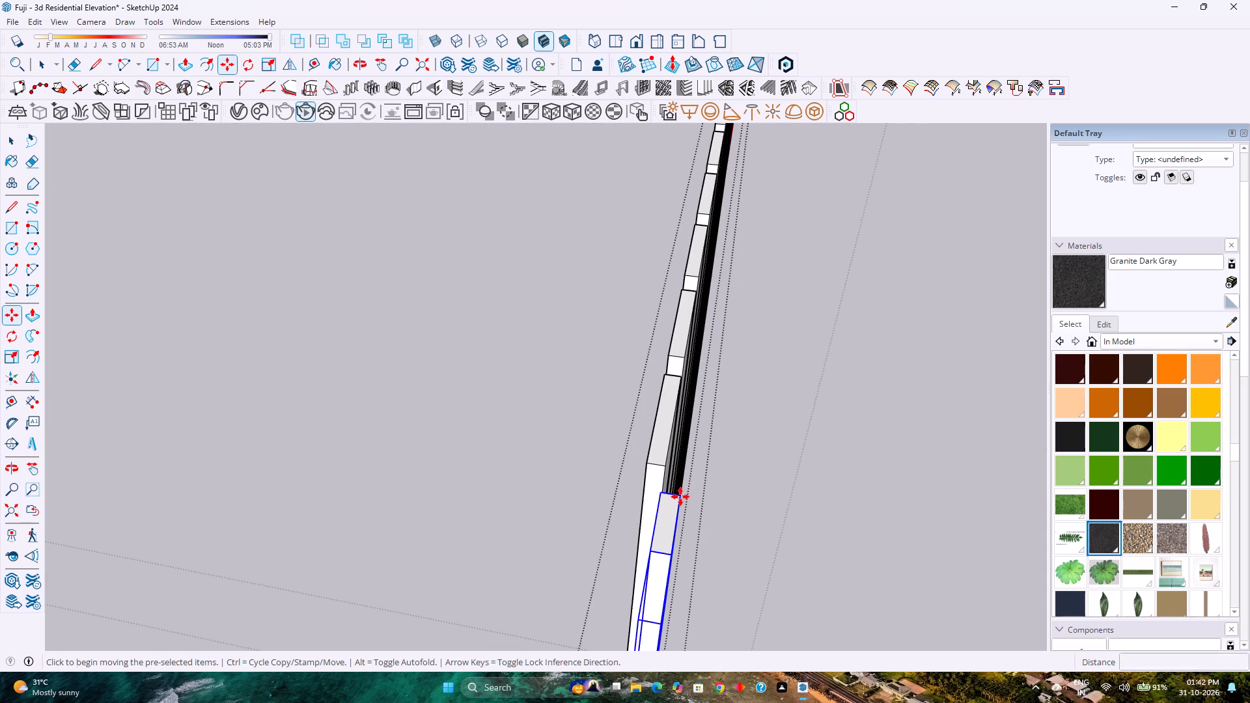
key("Up")
scroll(663, 475, "up", 4)
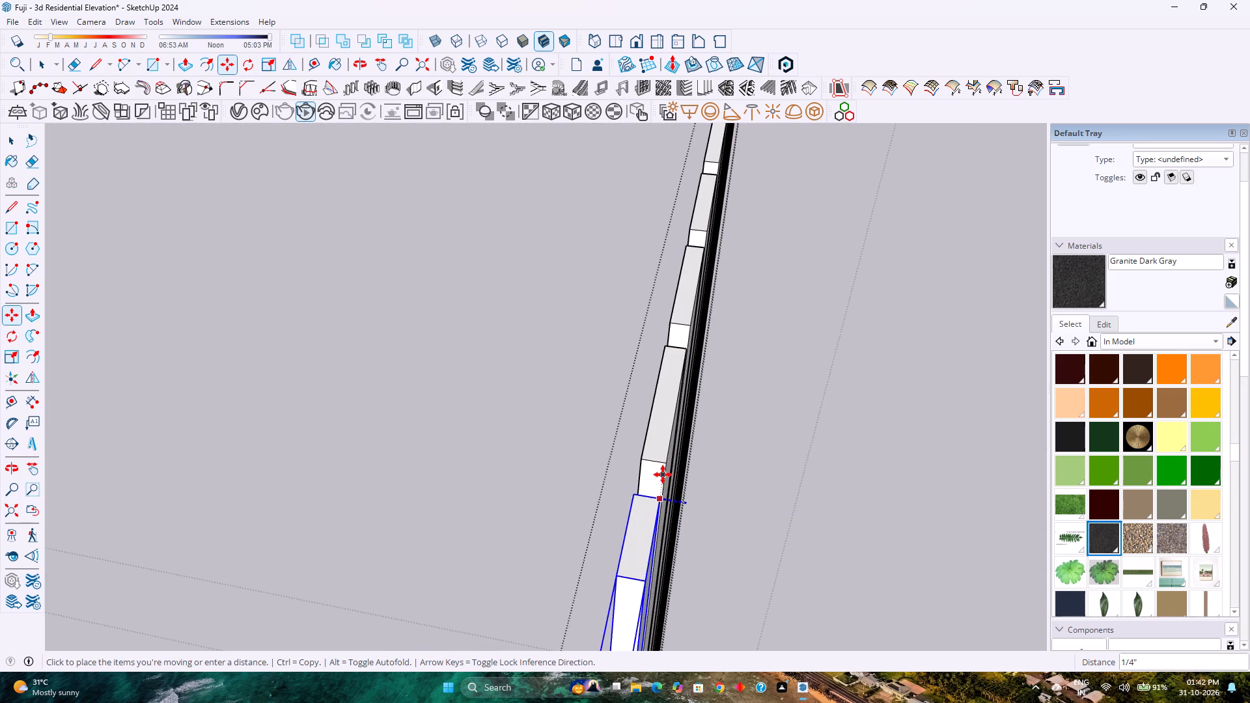
scroll(663, 475, "up", 2)
left_click(665, 457)
key("space")
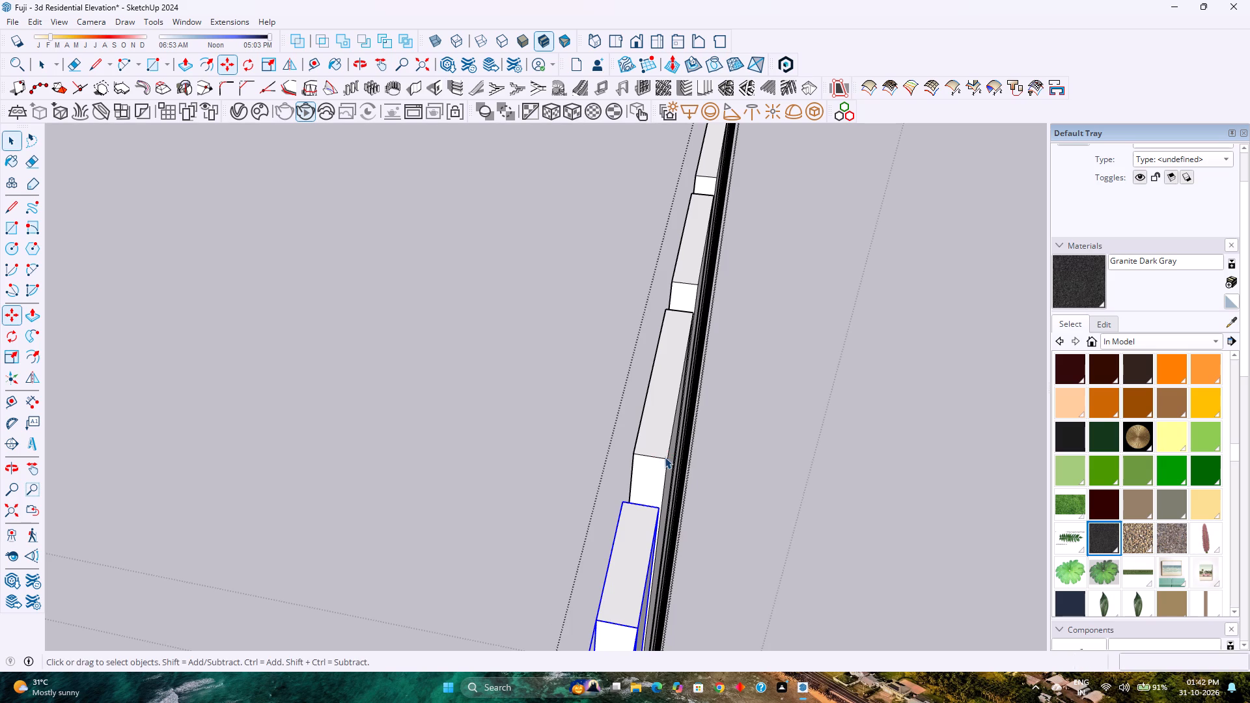
scroll(665, 457, "down", 20)
scroll(665, 457, "down", 3)
middle_click_drag(756, 476, 743, 480)
middle_click_drag(742, 481, 733, 481)
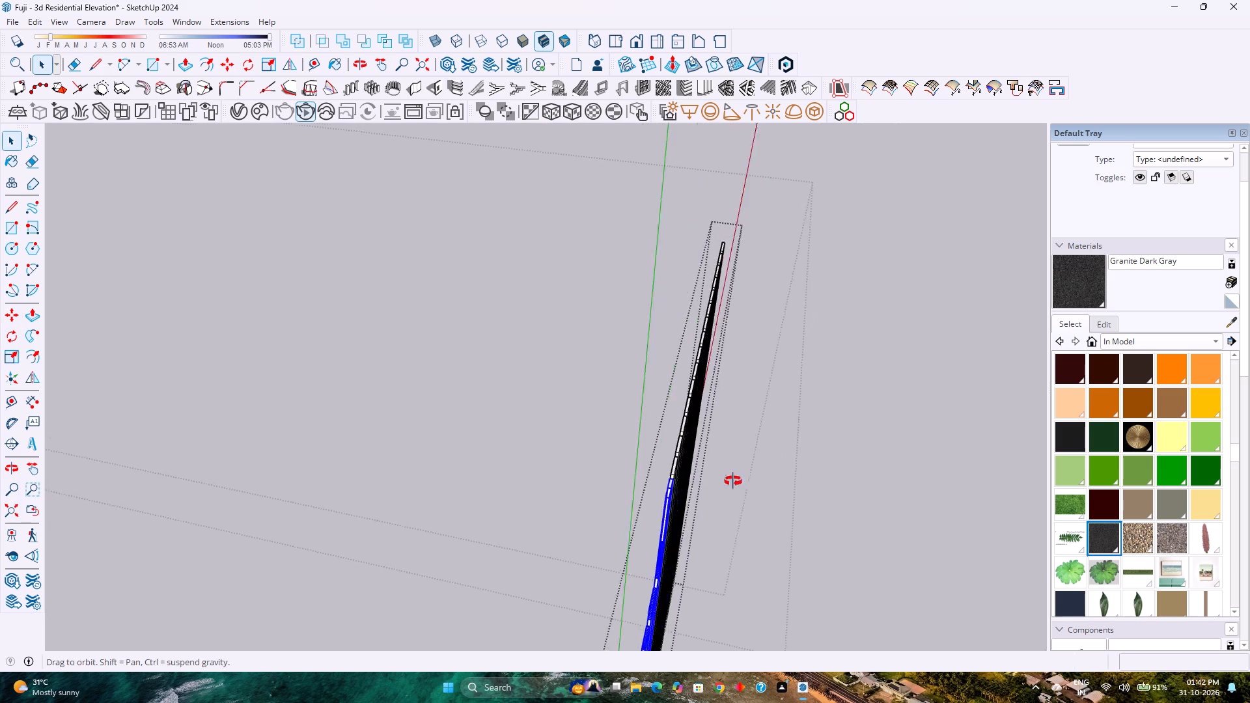
middle_click_drag(733, 481, 721, 475)
middle_click_drag(713, 469, 637, 411)
scroll(622, 392, "down", 9)
key("Escape")
Explode the four slat groups with curved tops at the panel's rounded outer end.
scroll(622, 392, "down", 5)
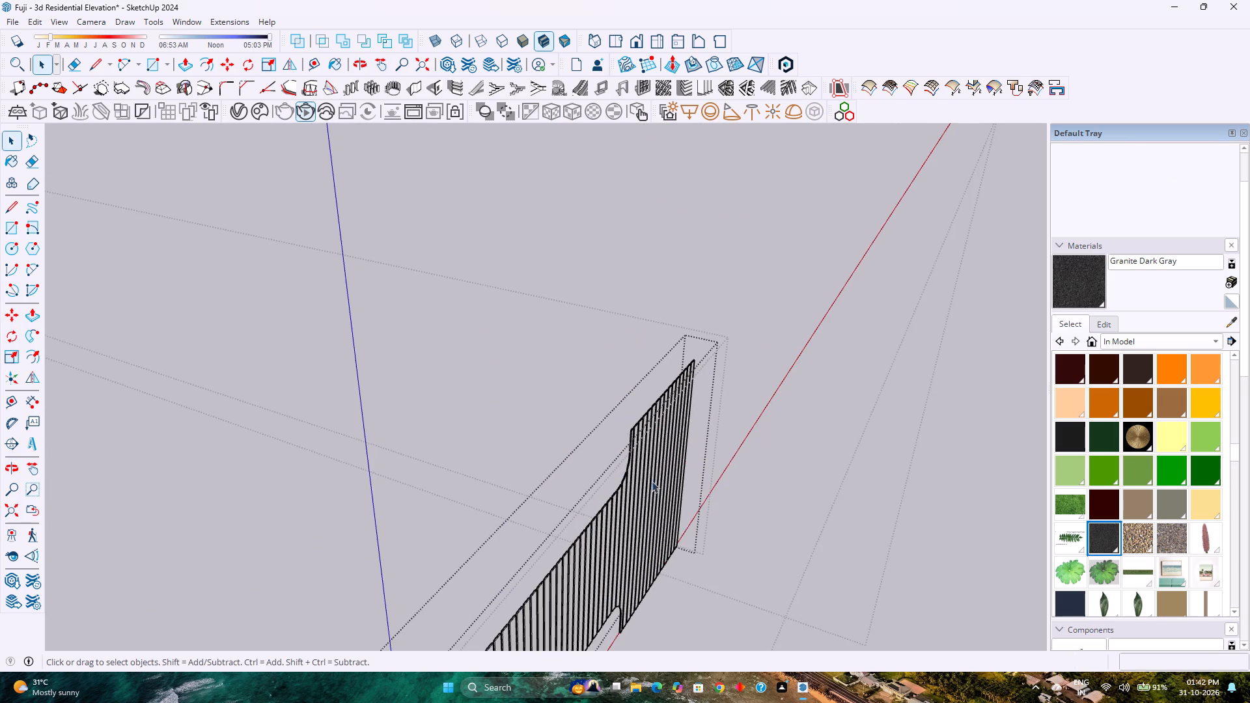
middle_click_drag(652, 481, 520, 432)
scroll(516, 432, "down", 3)
middle_click_drag(449, 503, 589, 360, "shift")
middle_click(589, 360, "shift")
scroll(484, 489, "up", 7)
middle_click_drag(400, 391, 453, 512)
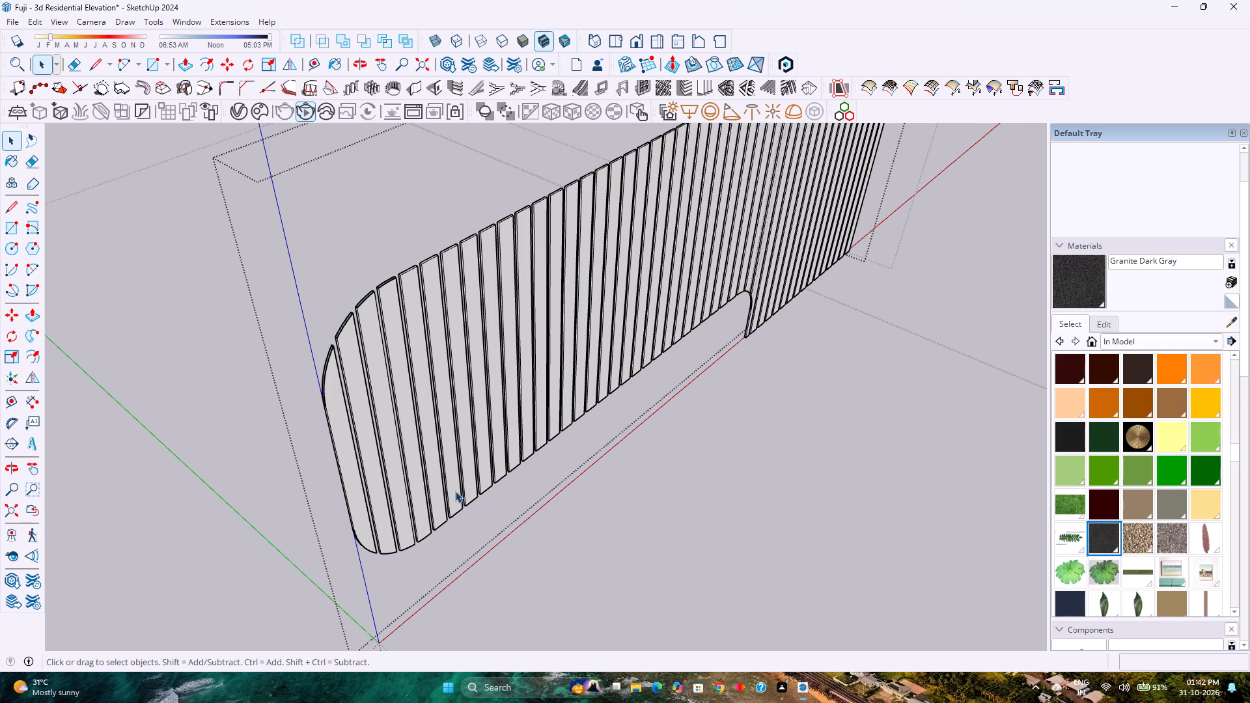
scroll(423, 425, "up", 7)
middle_click(350, 404, "shift")
middle_click_drag(354, 408, 364, 417, "shift")
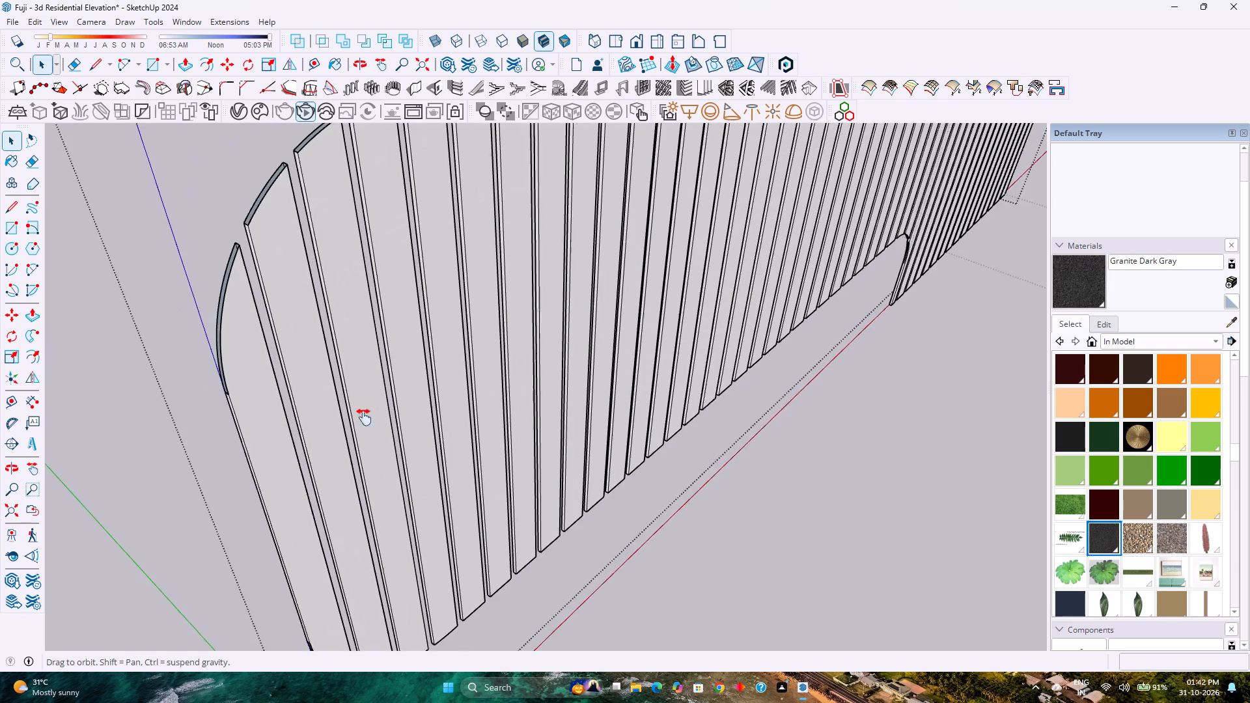
middle_click_drag(364, 417, 451, 617, "shift")
left_click(477, 427)
double_click(477, 427)
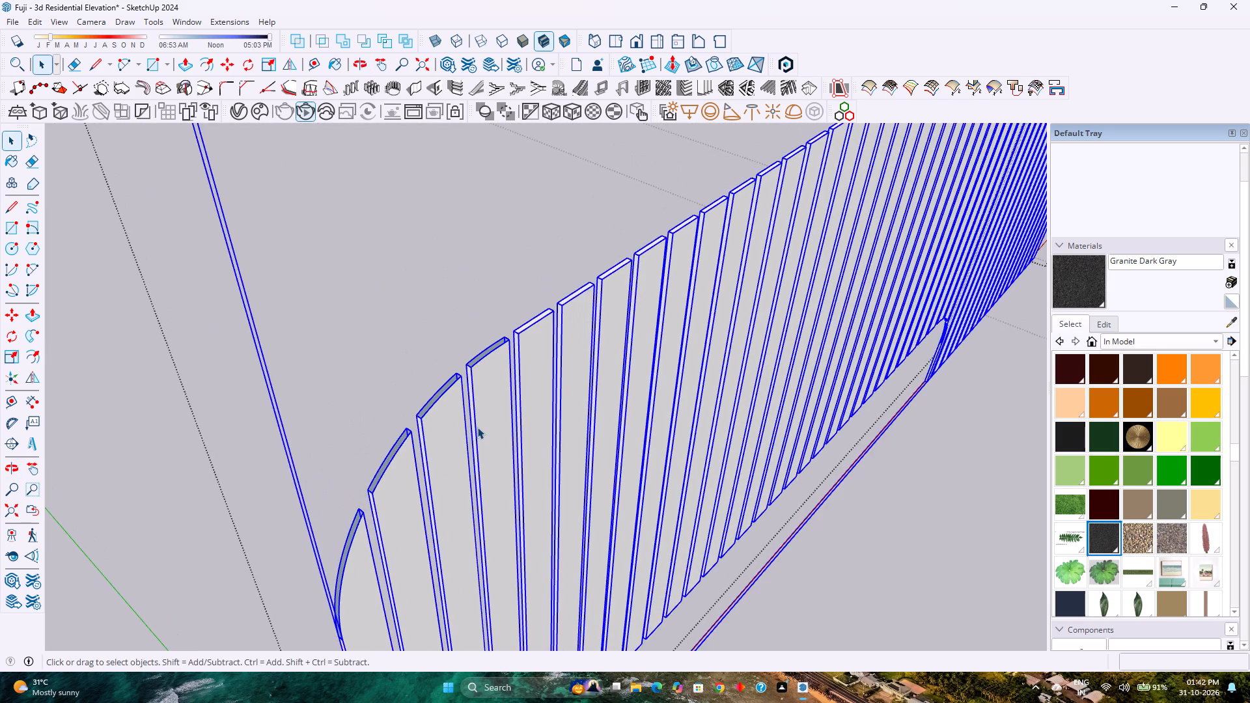
left_click(458, 440, "ctrl")
left_click(408, 501, "ctrl")
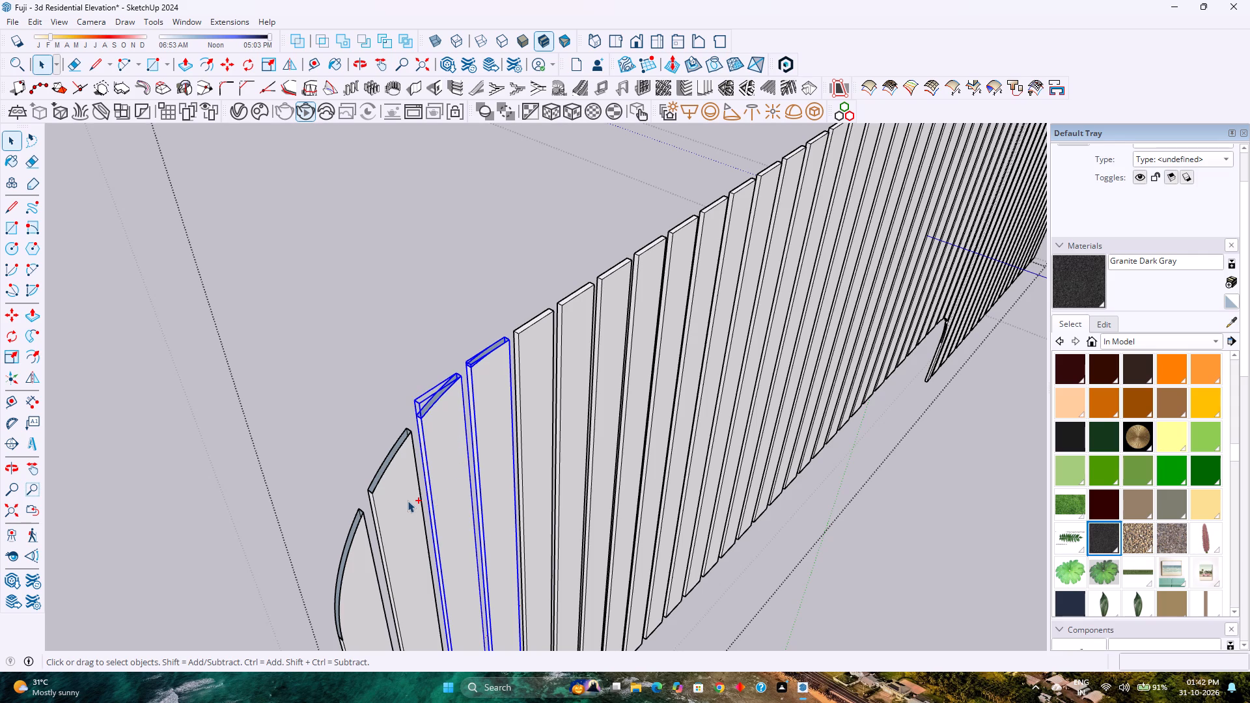
left_click(356, 571, "ctrl")
right_click(393, 534)
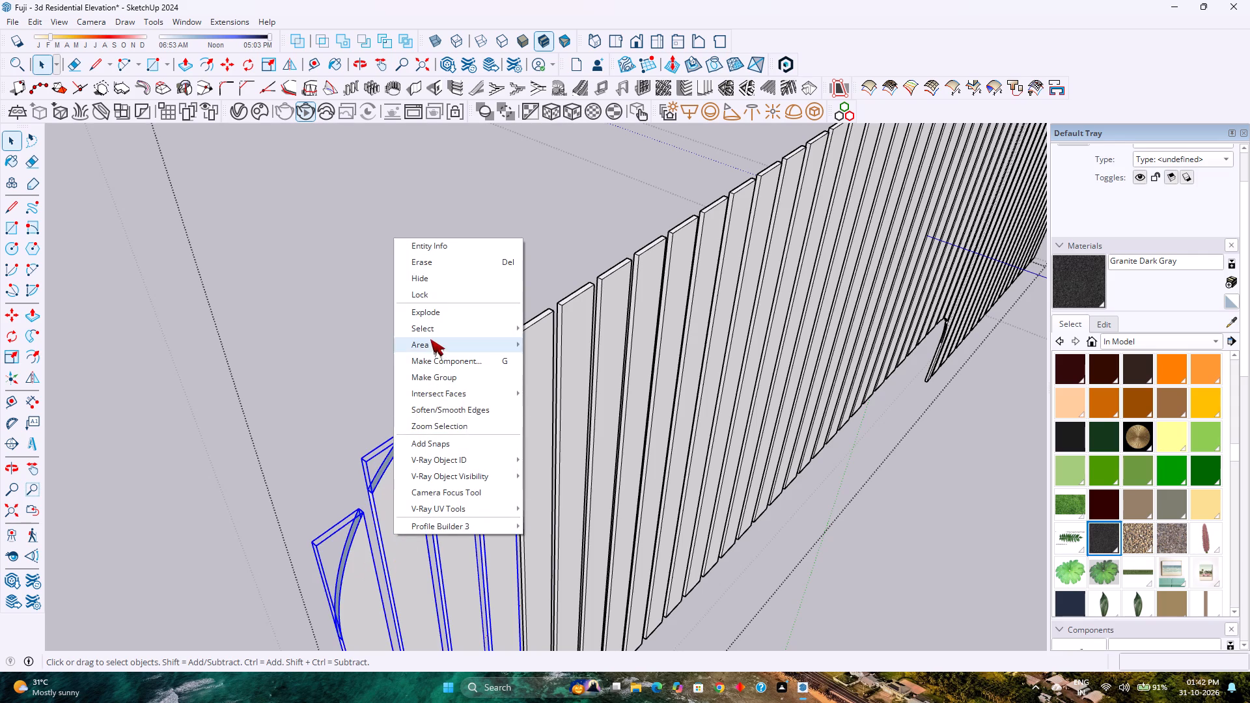
left_click(436, 305)
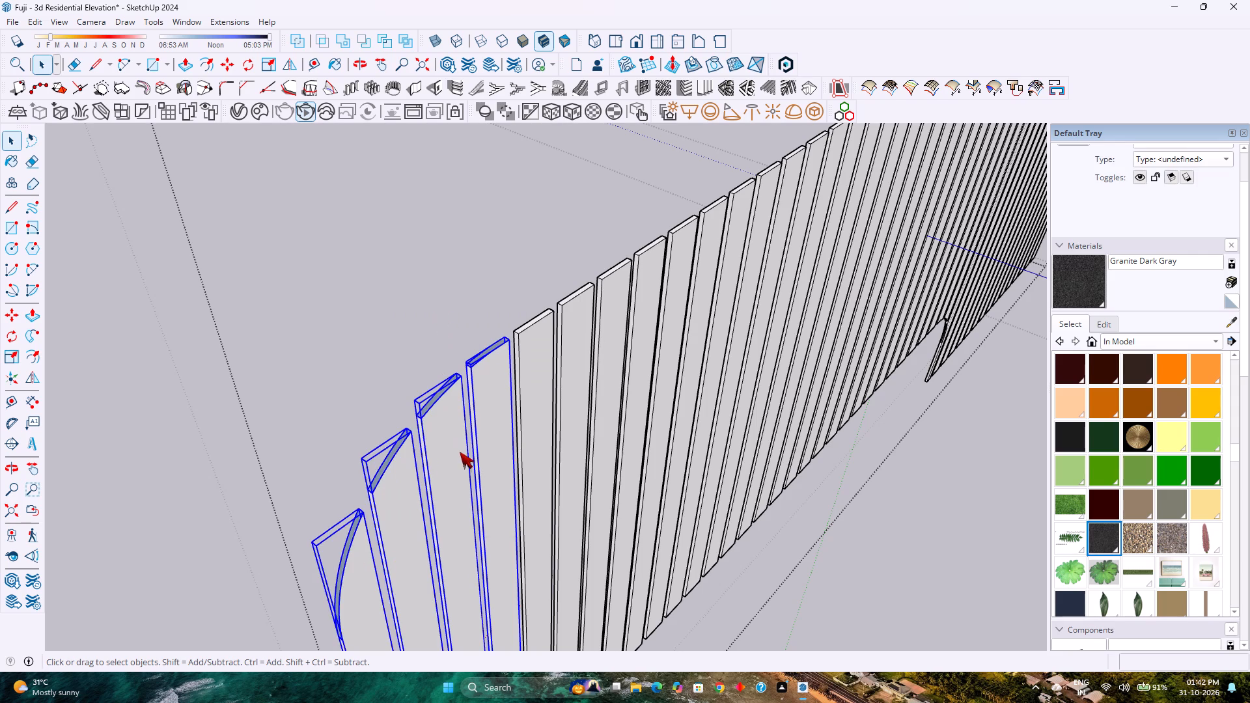
Copy the front faces of the four exploded end slats 2' along the blue axis, clear of the panel.
scroll(462, 460, "up", 3)
scroll(462, 460, "down", 7)
scroll(460, 458, "up", 4)
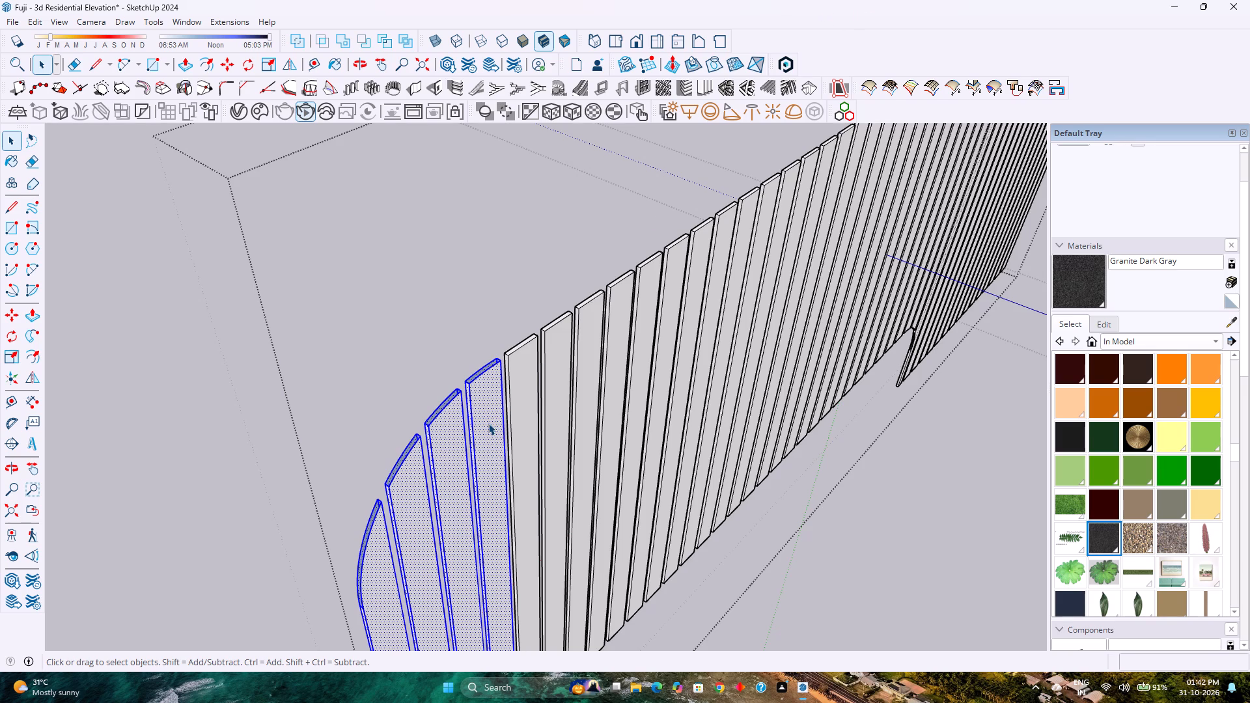
scroll(499, 425, "up", 3)
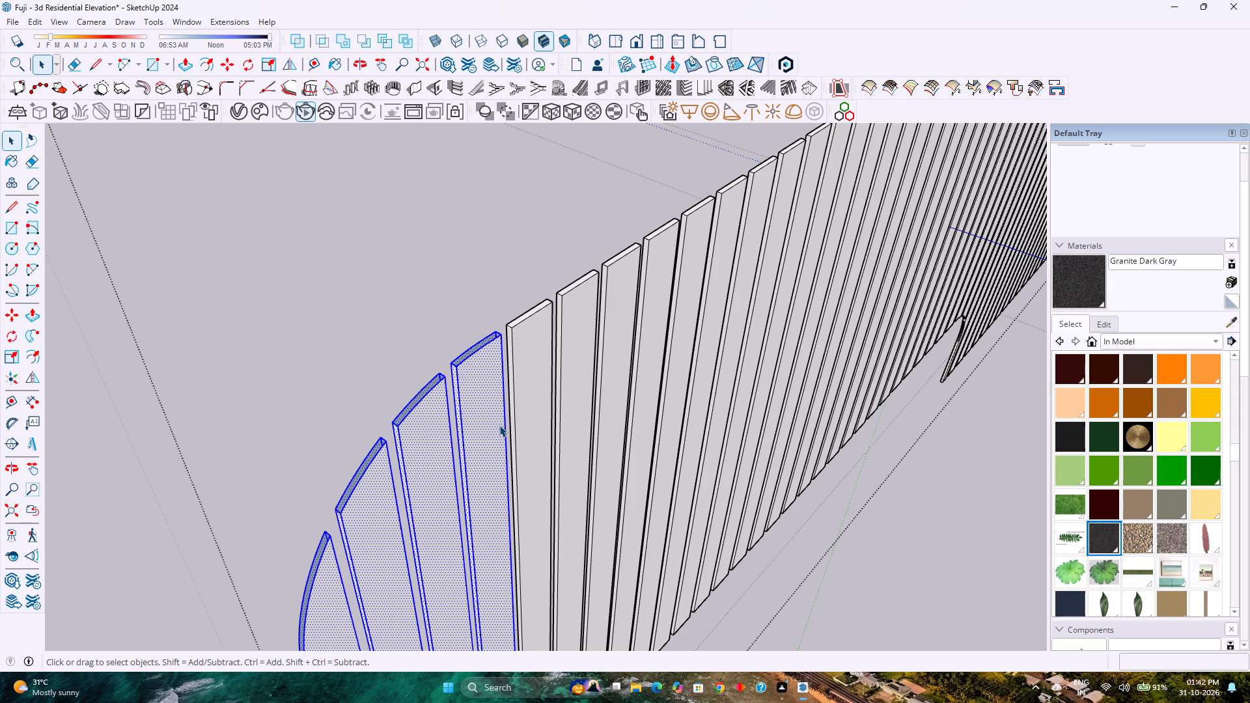
scroll(499, 424, "up", 2)
scroll(499, 422, "down", 3)
scroll(499, 422, "up", 3)
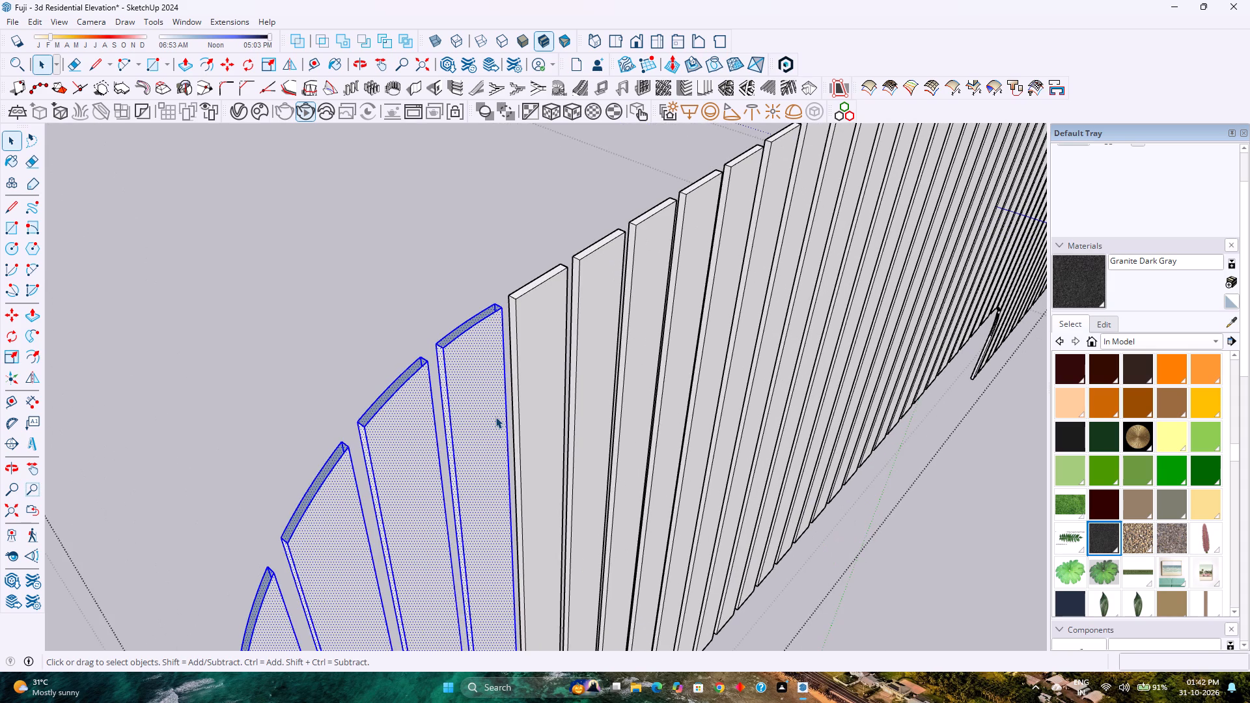
left_click(495, 416)
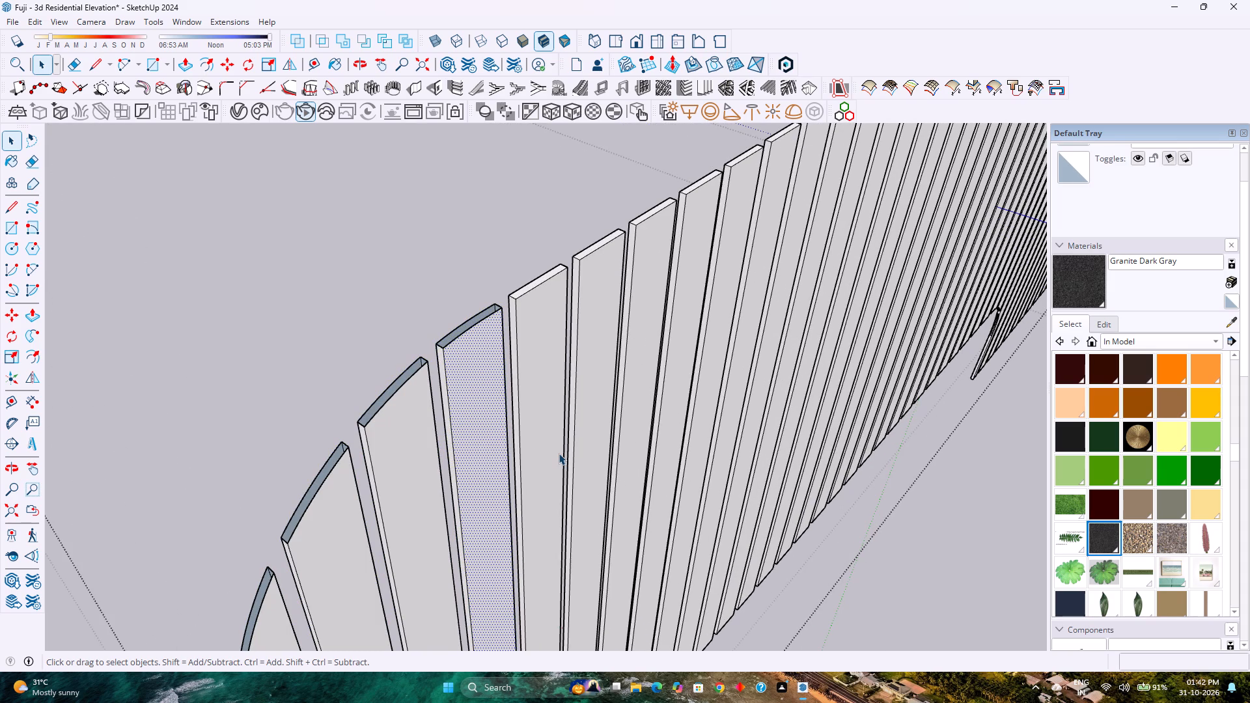
scroll(120, 605, "down", 2)
scroll(161, 534, "down", 4)
middle_click_drag(178, 529, 351, 337, "shift")
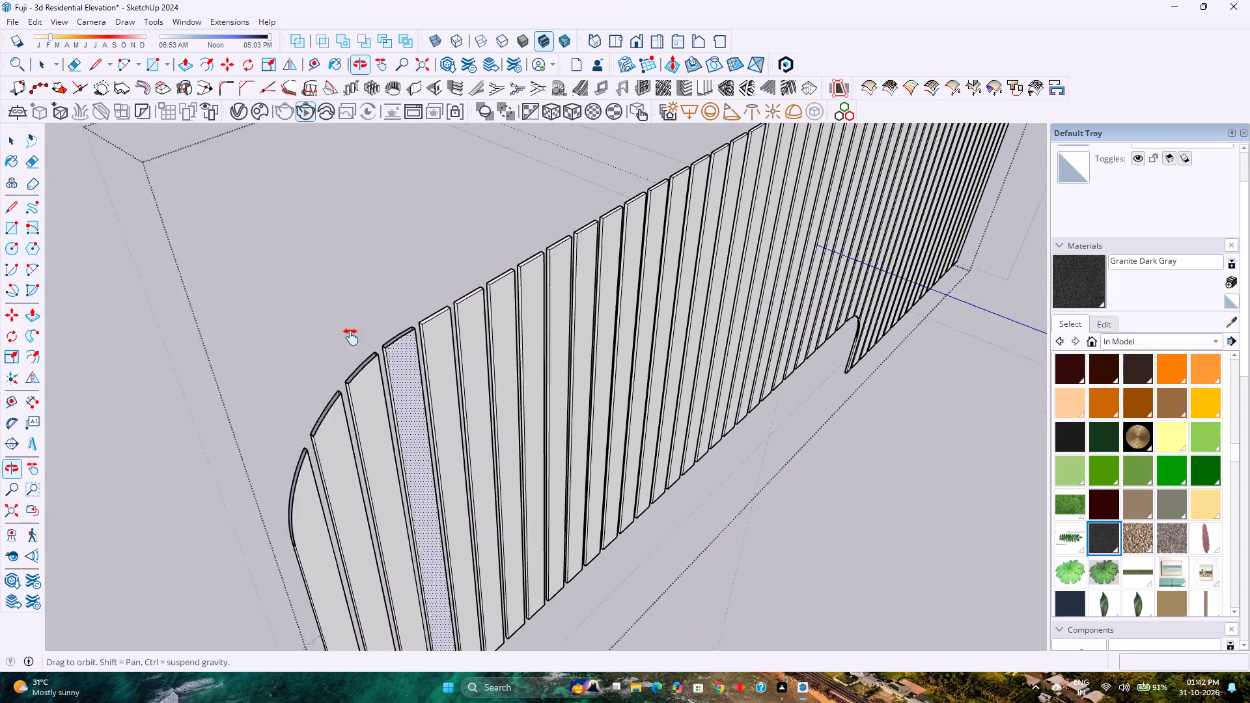
middle_click_drag(351, 337, 360, 329, "shift")
middle_click_drag(351, 337, 343, 345, "shift")
middle_click_drag(368, 321, 396, 294, "shift")
left_click(426, 371, "ctrl")
left_click(392, 389, "ctrl")
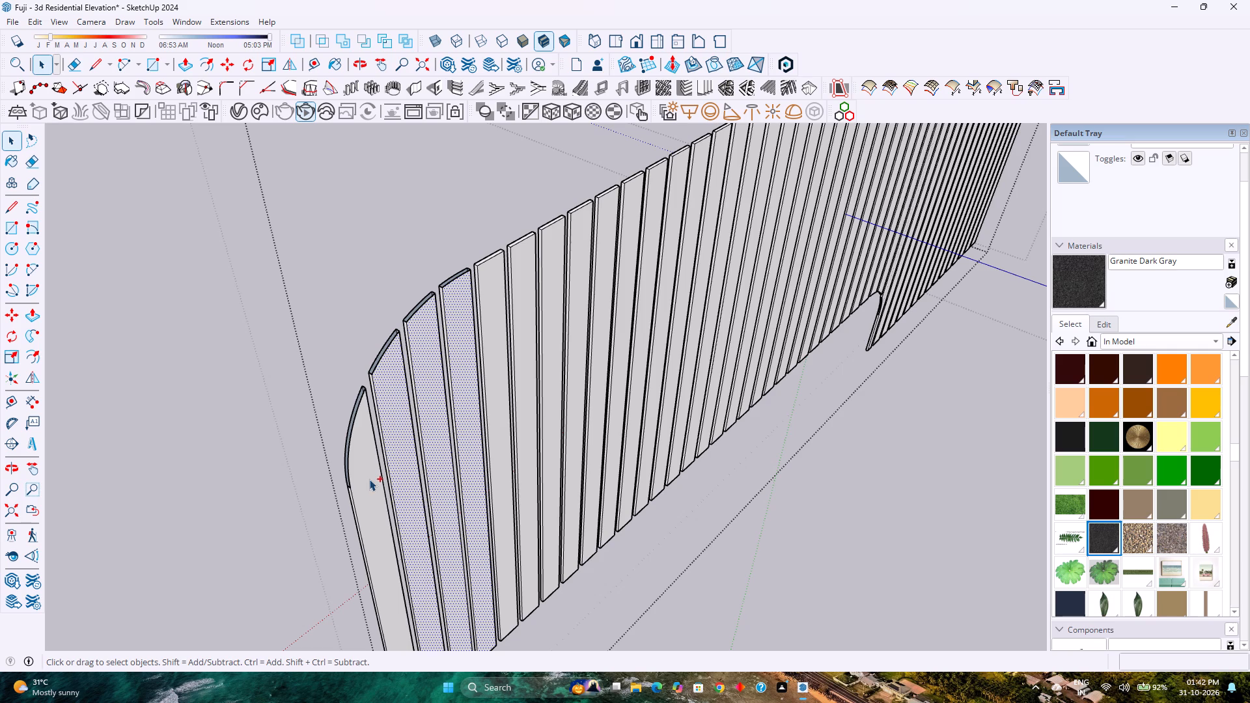
left_click(369, 479, "ctrl")
key("m")
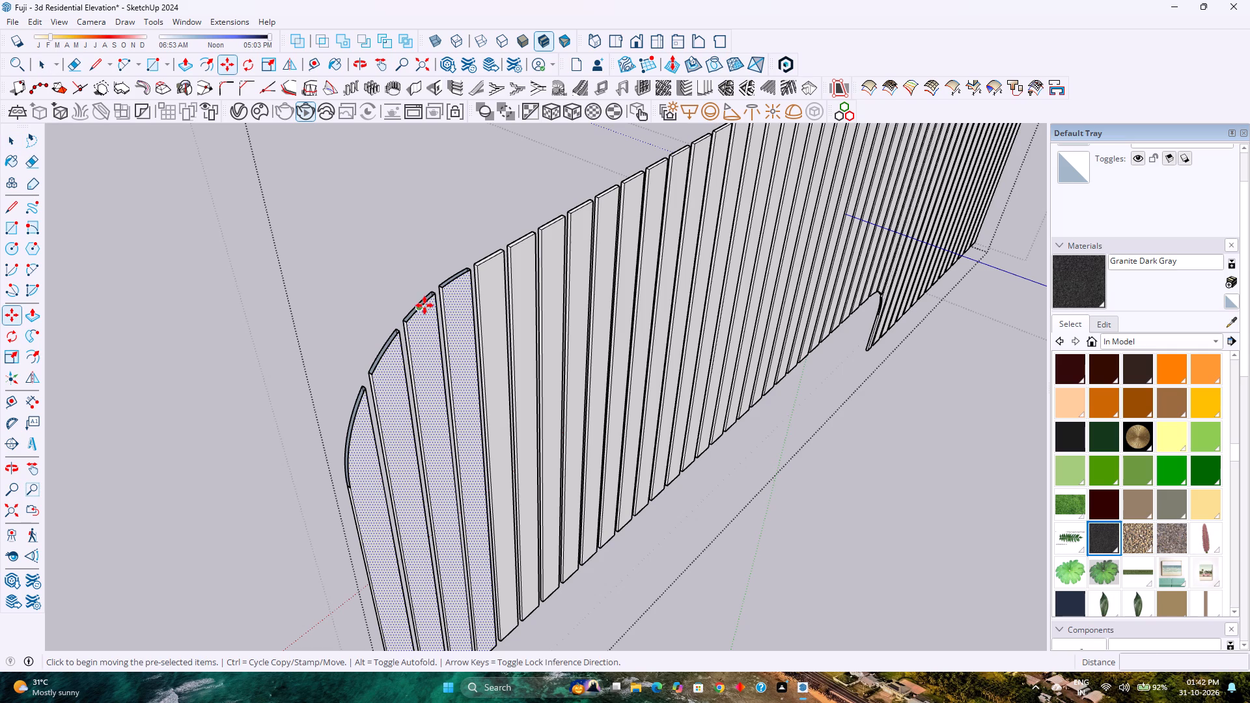
scroll(463, 312, "up", 4)
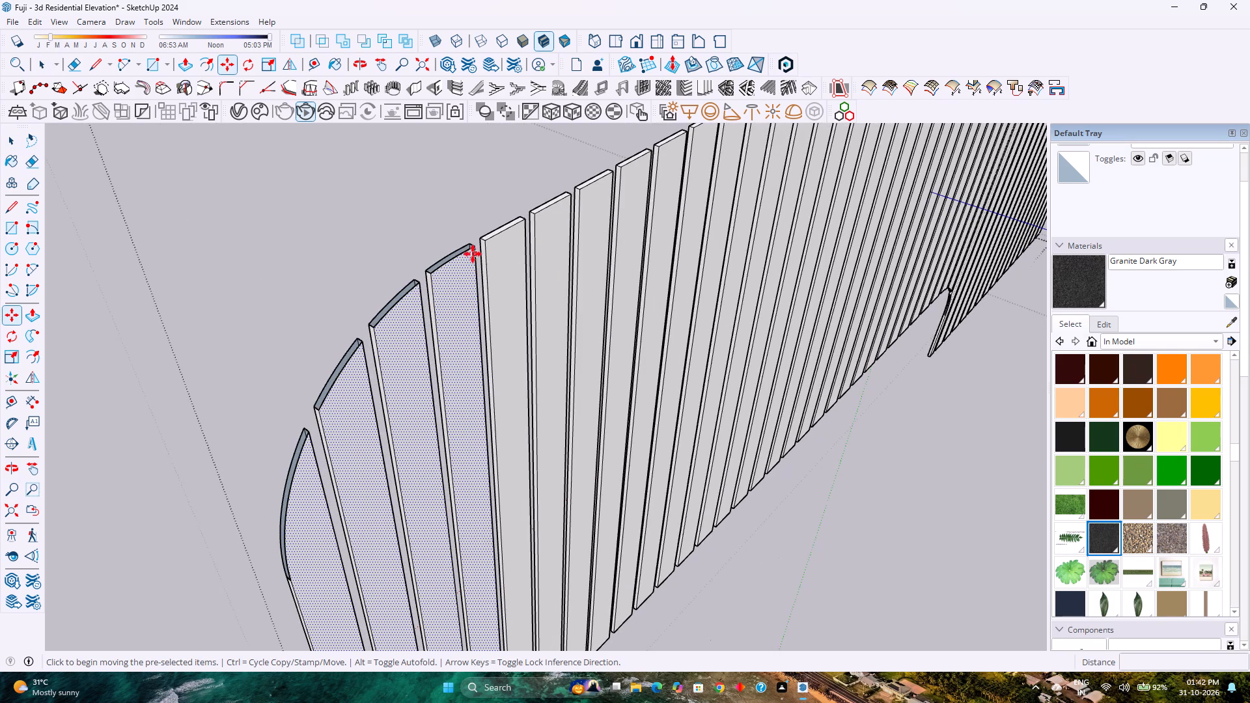
left_click(473, 248)
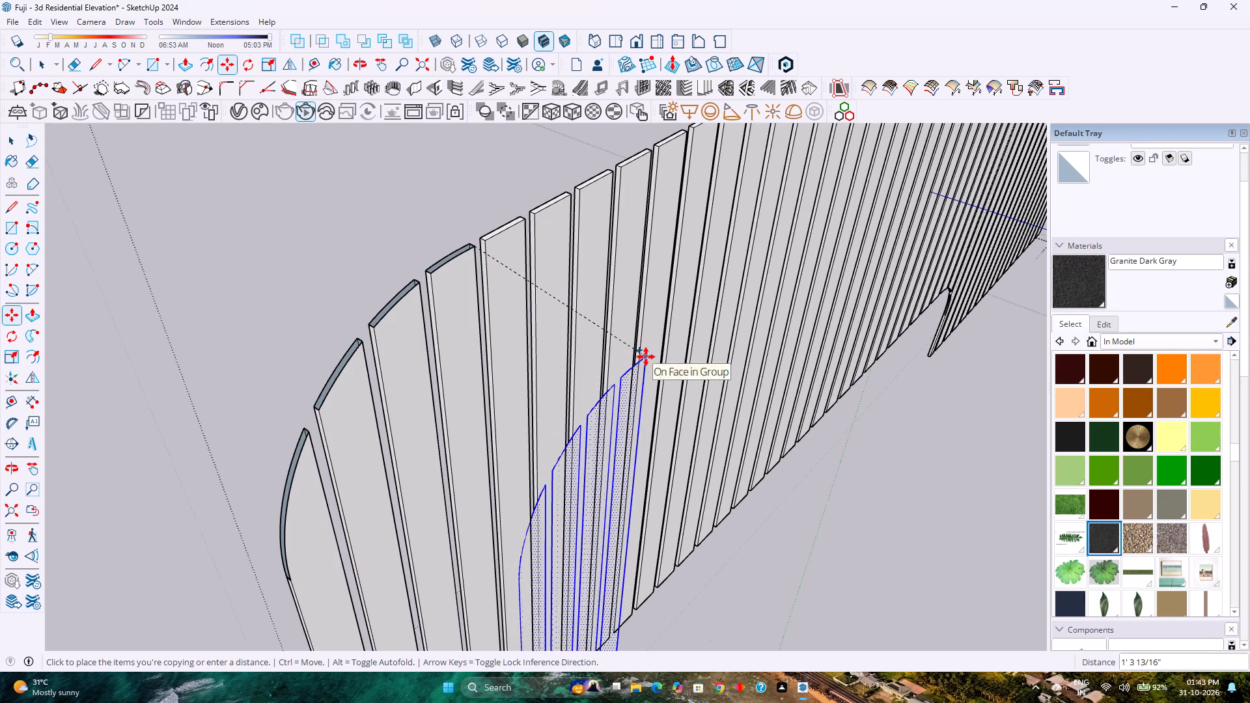
key("Up")
scroll(745, 400, "down", 8)
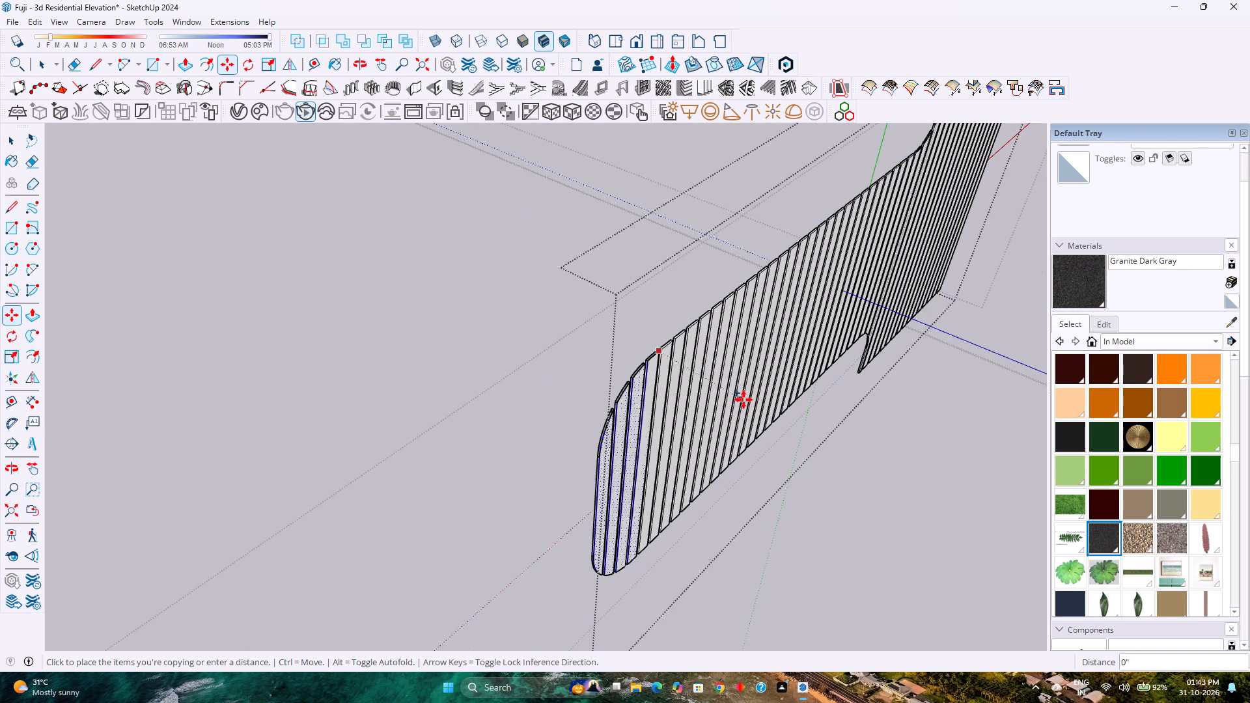
key("2")
key("apostrophe")
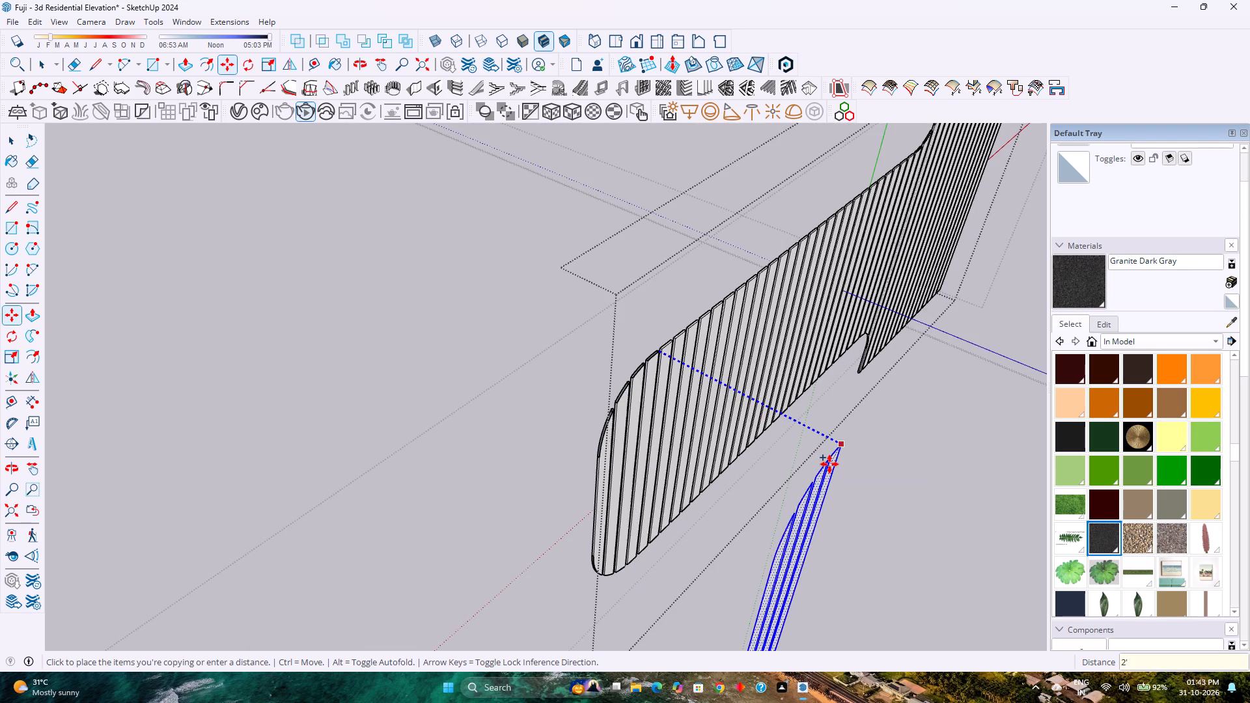
key("Return")
key("space")
Delete the four original curved-top end slats from the panel, including all their connected edges and faces.
scroll(615, 439, "up", 3)
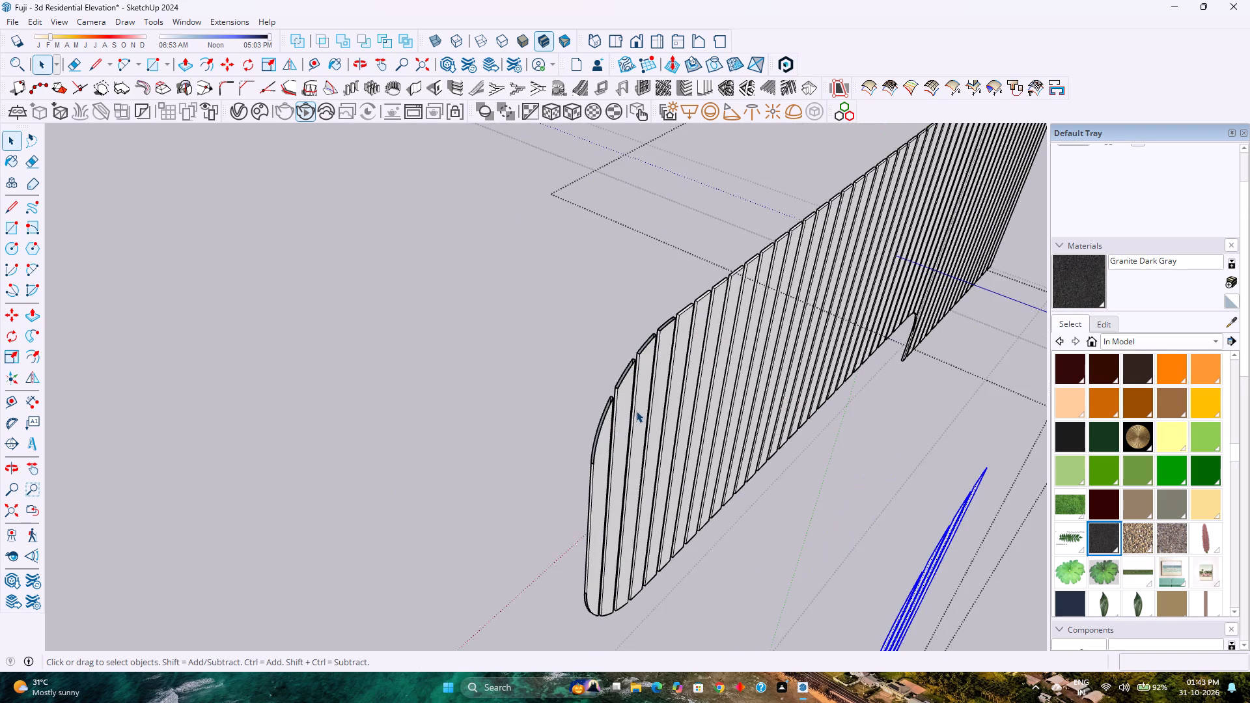
scroll(636, 411, "up", 3)
middle_click(637, 409)
middle_click_drag(637, 409, 583, 420)
middle_click(582, 422)
middle_click(581, 425)
middle_click(581, 426)
middle_click(581, 426)
triple_click(539, 283)
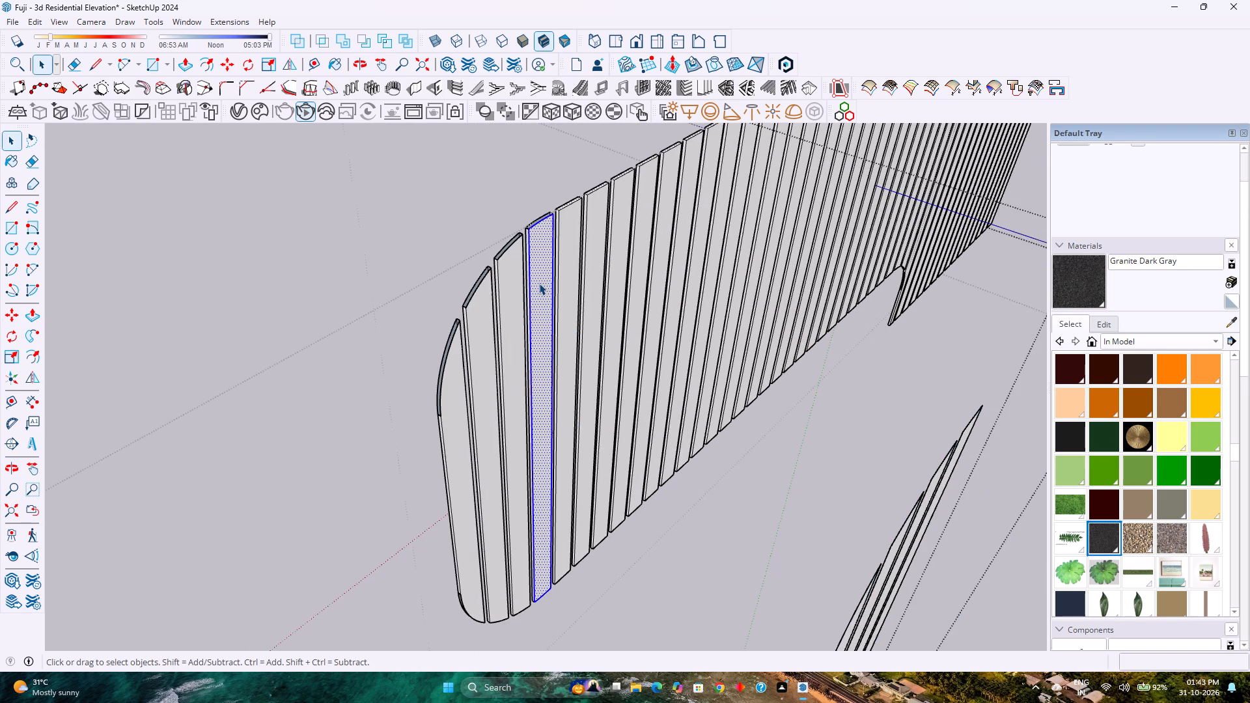
key("Delete")
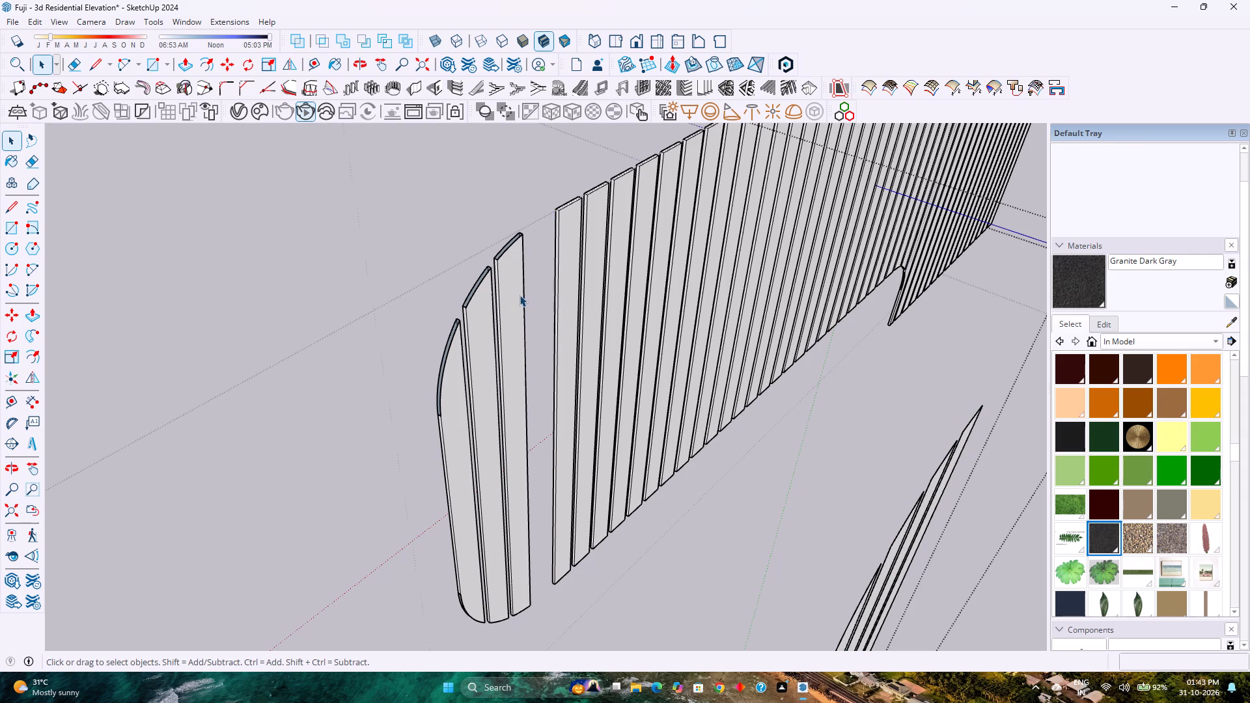
triple_click(520, 295)
key("Delete")
triple_click(491, 338)
left_click(491, 339)
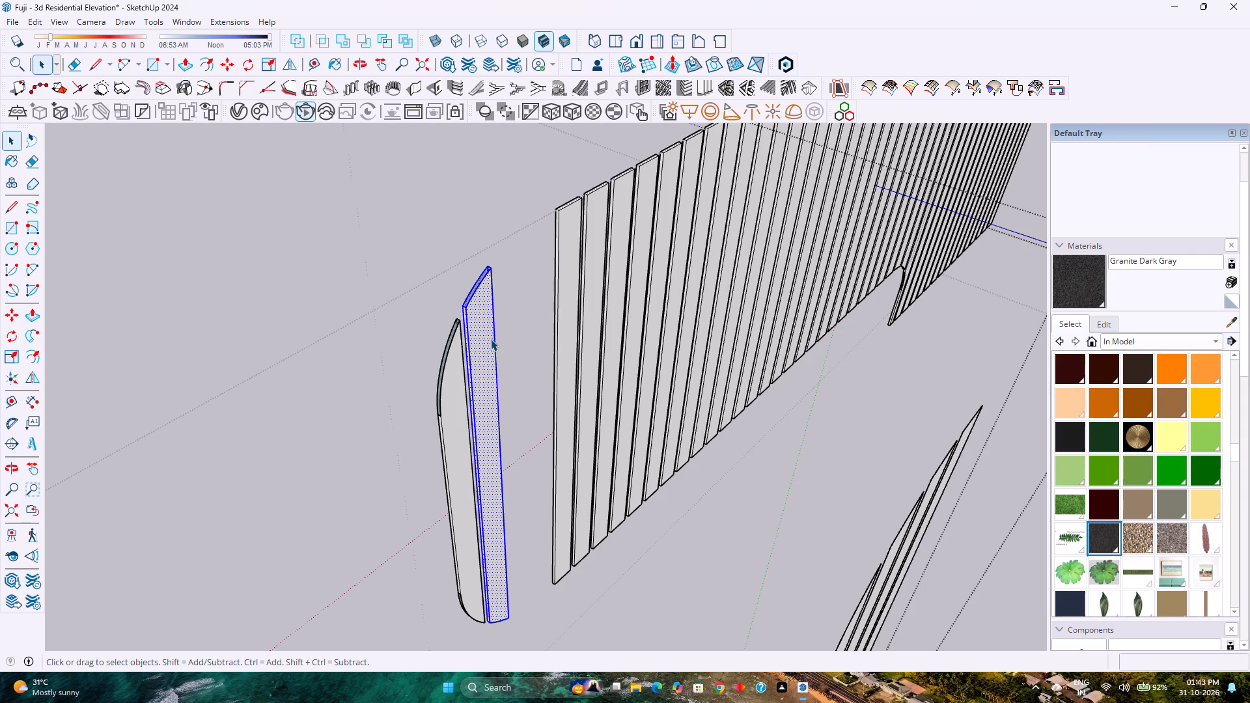
key("Delete")
triple_click(459, 376)
left_click(459, 376)
key("Delete")
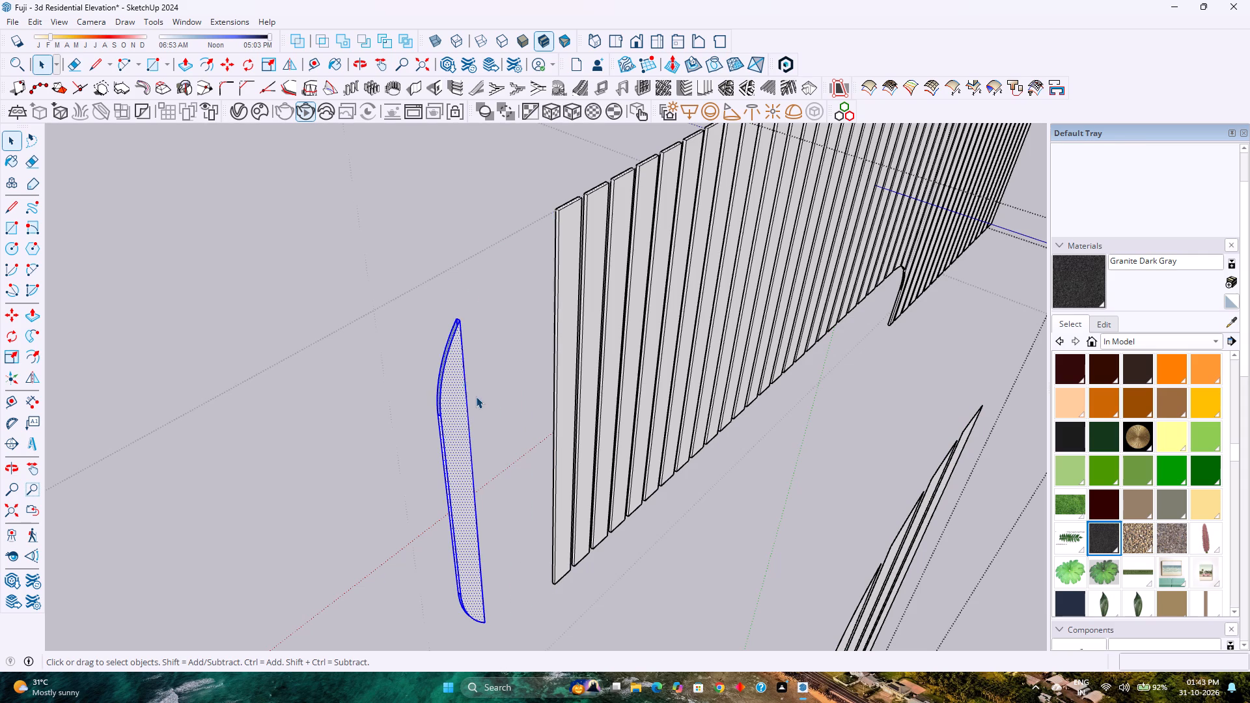
Push/Pull each of the four copied end slat faces to a thickness of 0.25".
scroll(476, 396, "down", 5)
middle_click_drag(684, 435, 667, 431)
middle_click_drag(665, 431, 572, 398)
scroll(665, 459, "up", 2)
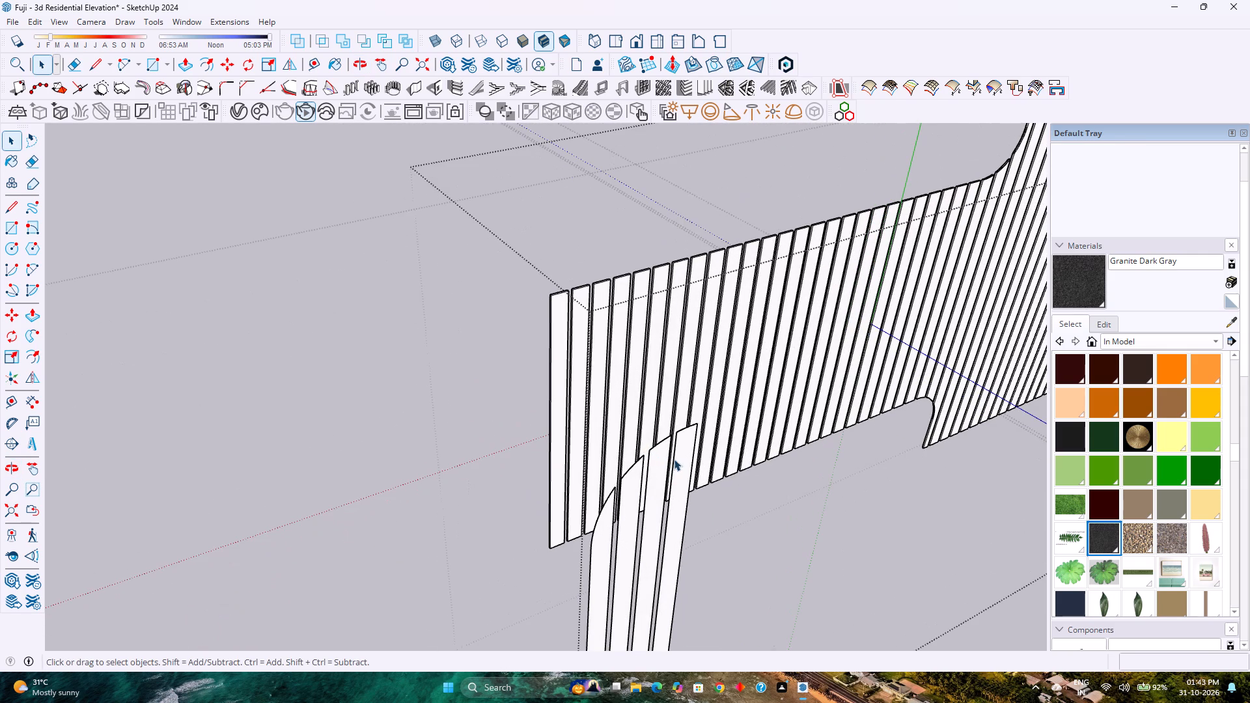
key("p")
left_click(680, 450)
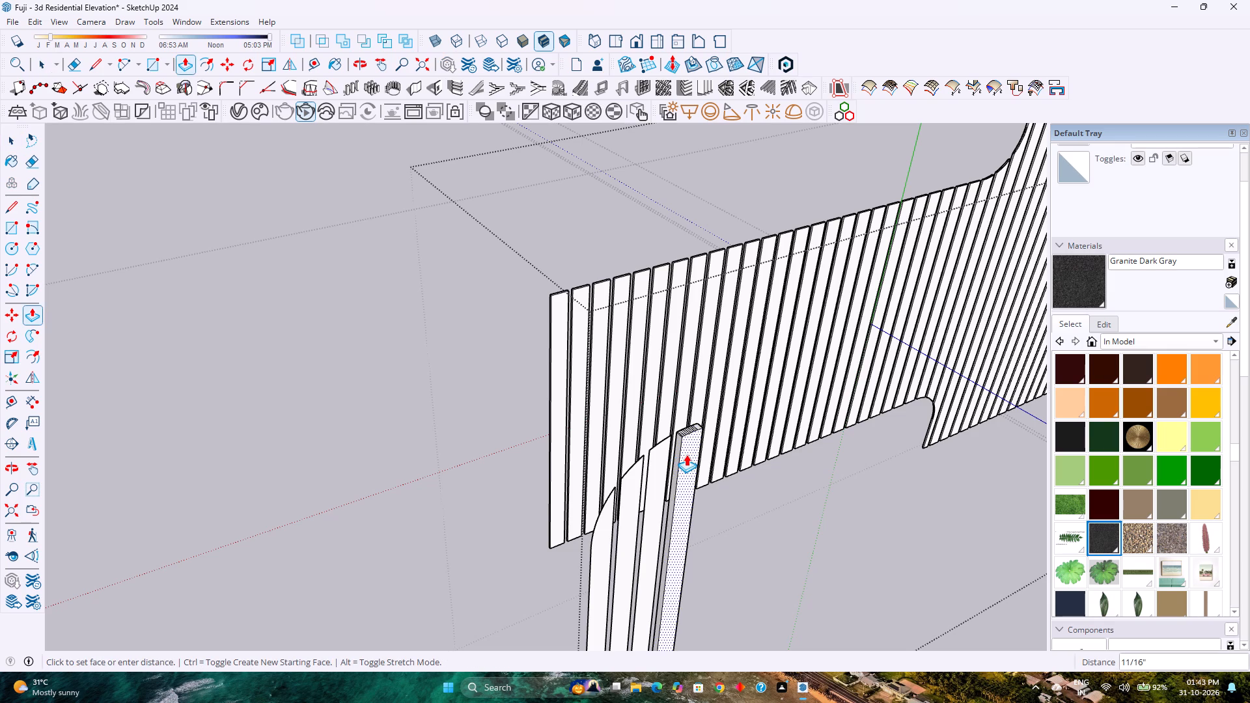
type("0.25")
key("Return")
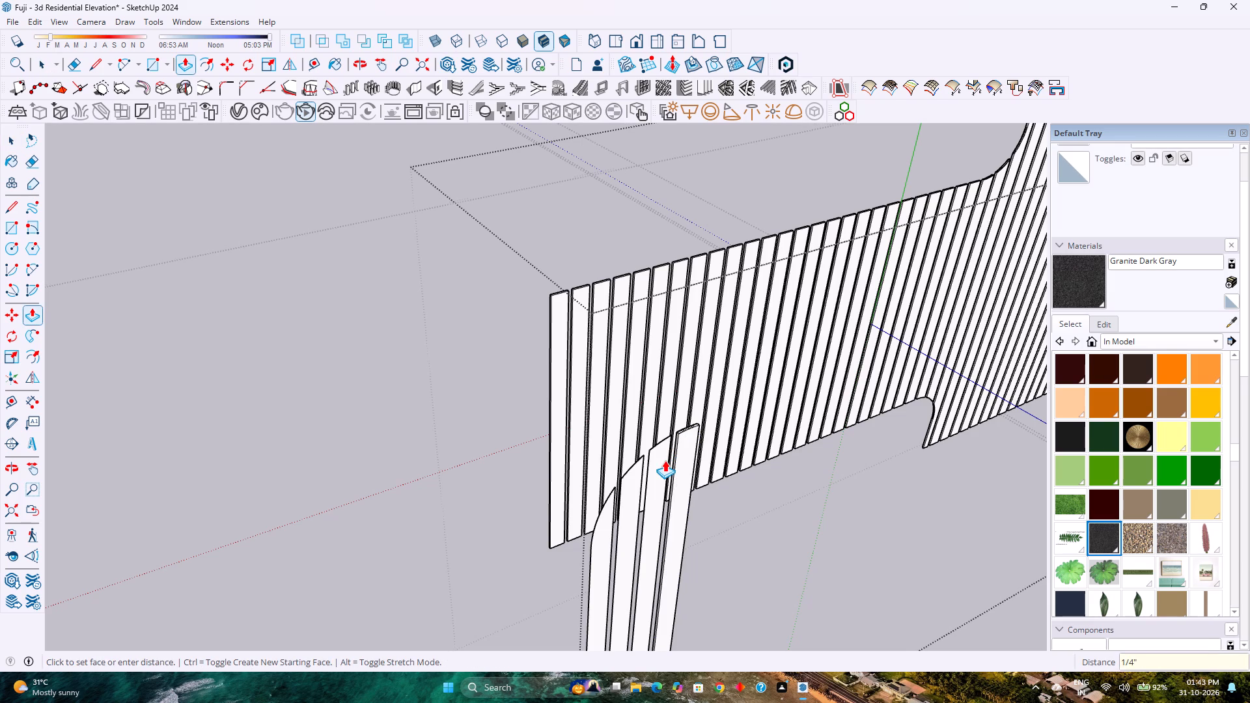
double_click(665, 467)
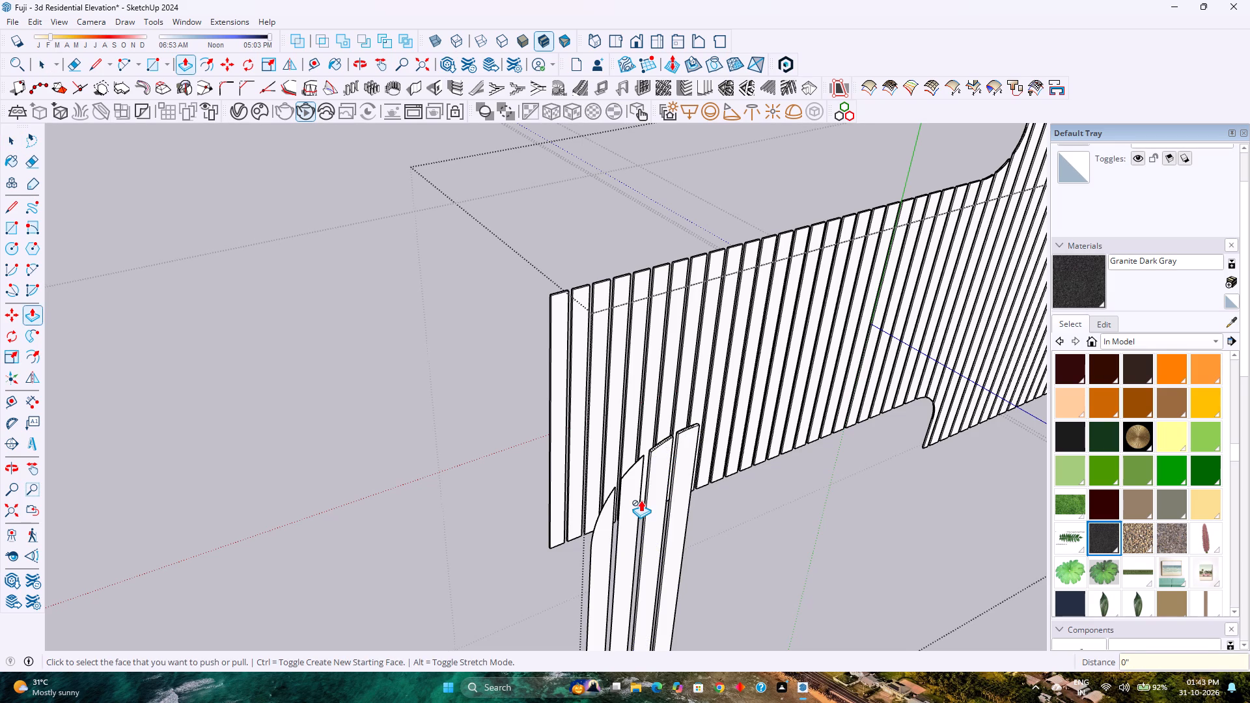
double_click(630, 500)
triple_click(600, 532)
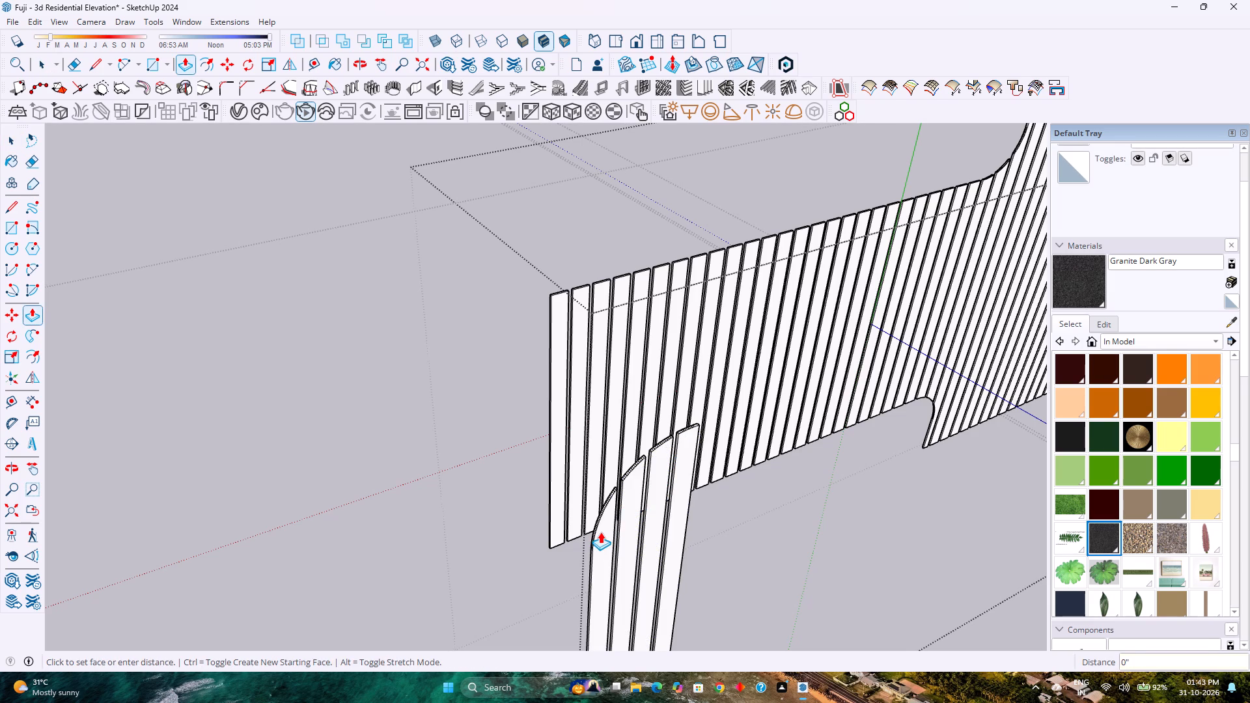
Make each of the four copied end slats, including all its connected faces and edges, into its own separate group.
key("space")
scroll(650, 512, "up", 3)
middle_click(645, 509)
middle_click_drag(645, 509, 639, 506)
middle_click_drag(635, 504, 514, 488)
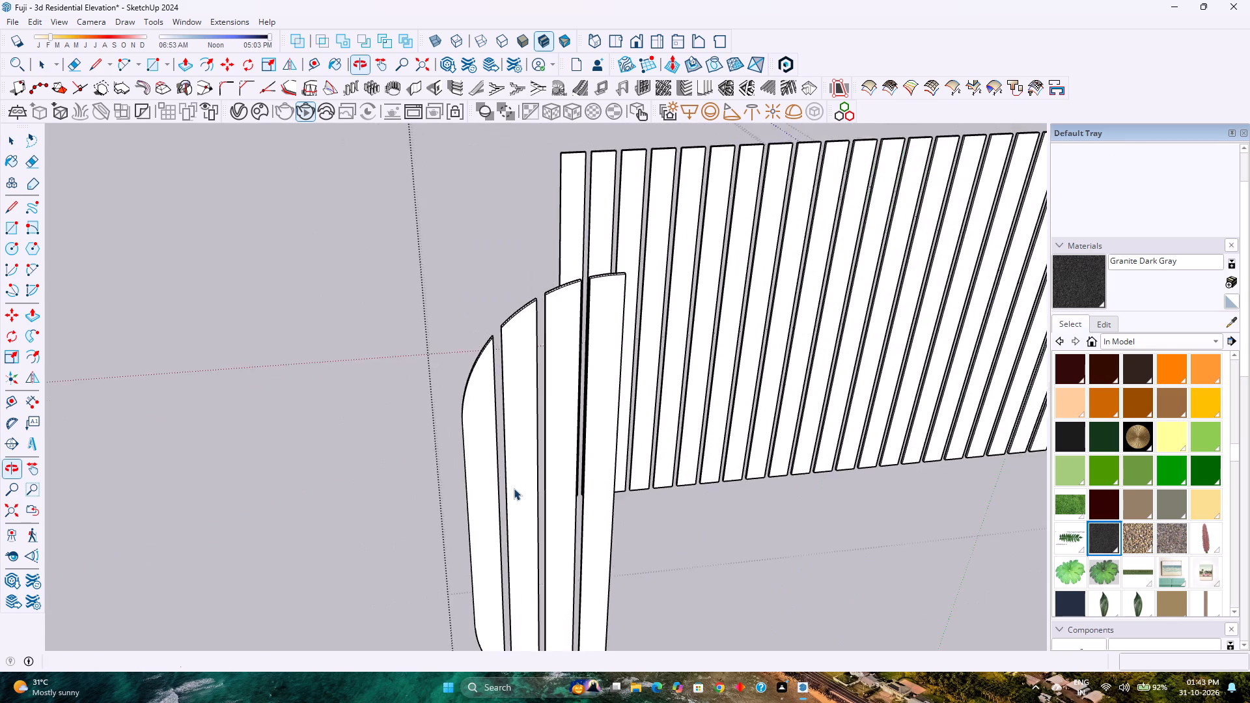
scroll(516, 484, "down", 4)
triple_click(491, 473)
left_click(491, 473)
right_click(491, 473)
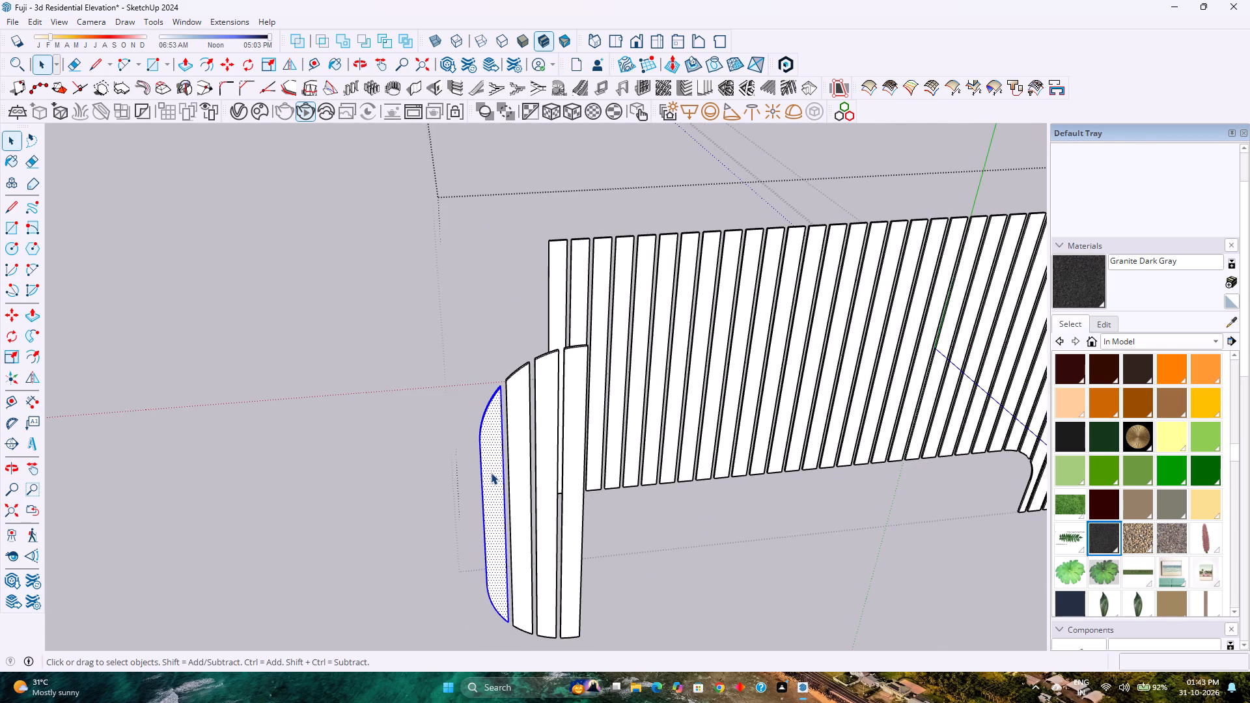
left_click(516, 218)
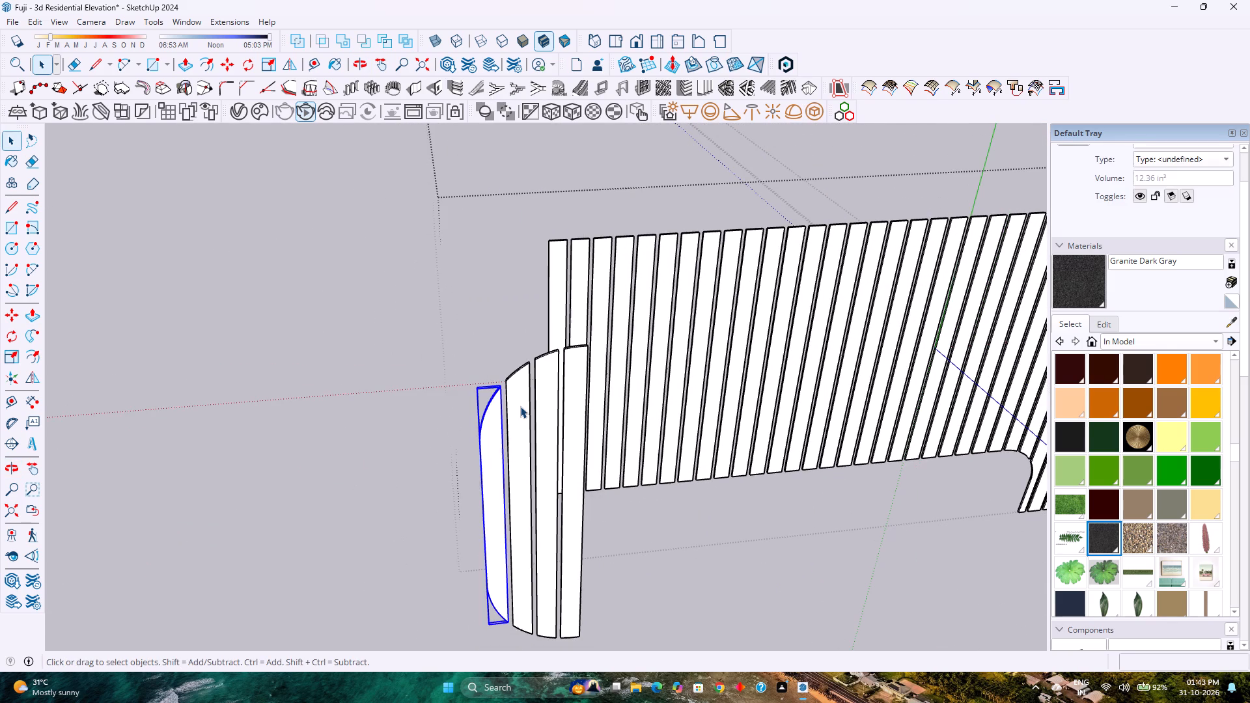
triple_click(520, 406)
left_click(520, 406)
right_click(520, 406)
left_click(557, 154)
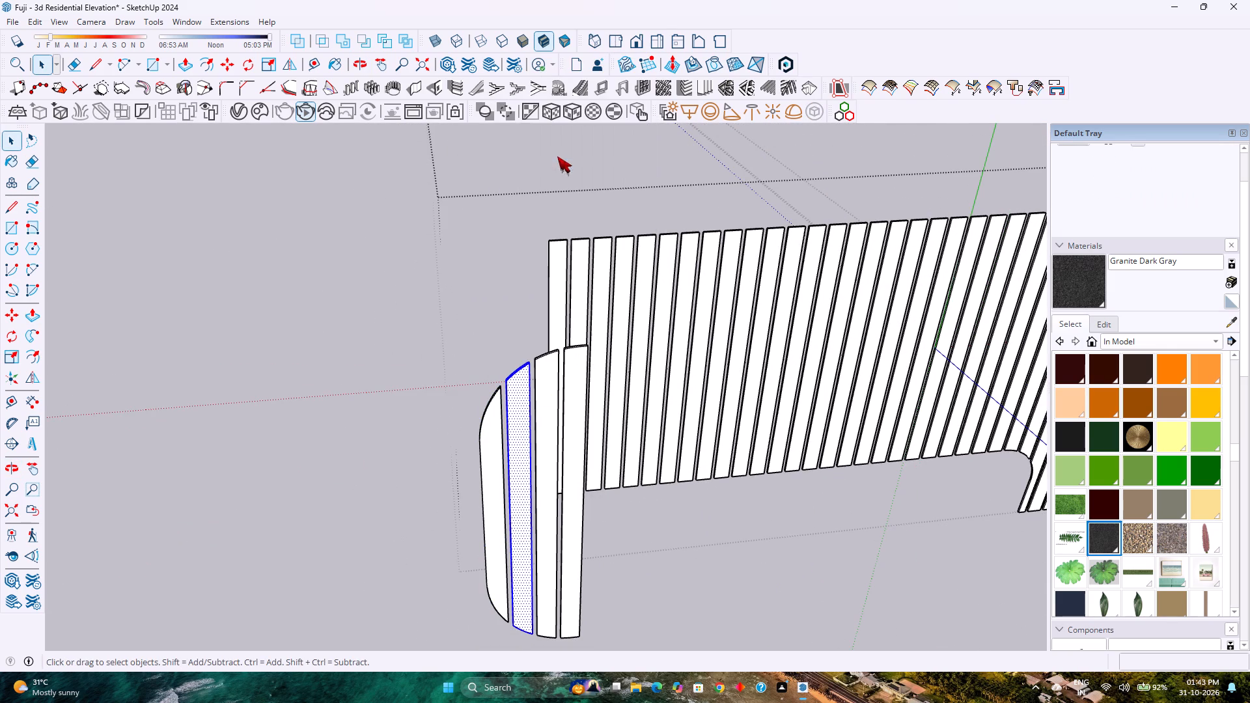
triple_click(551, 384)
left_click(550, 384)
right_click(550, 384)
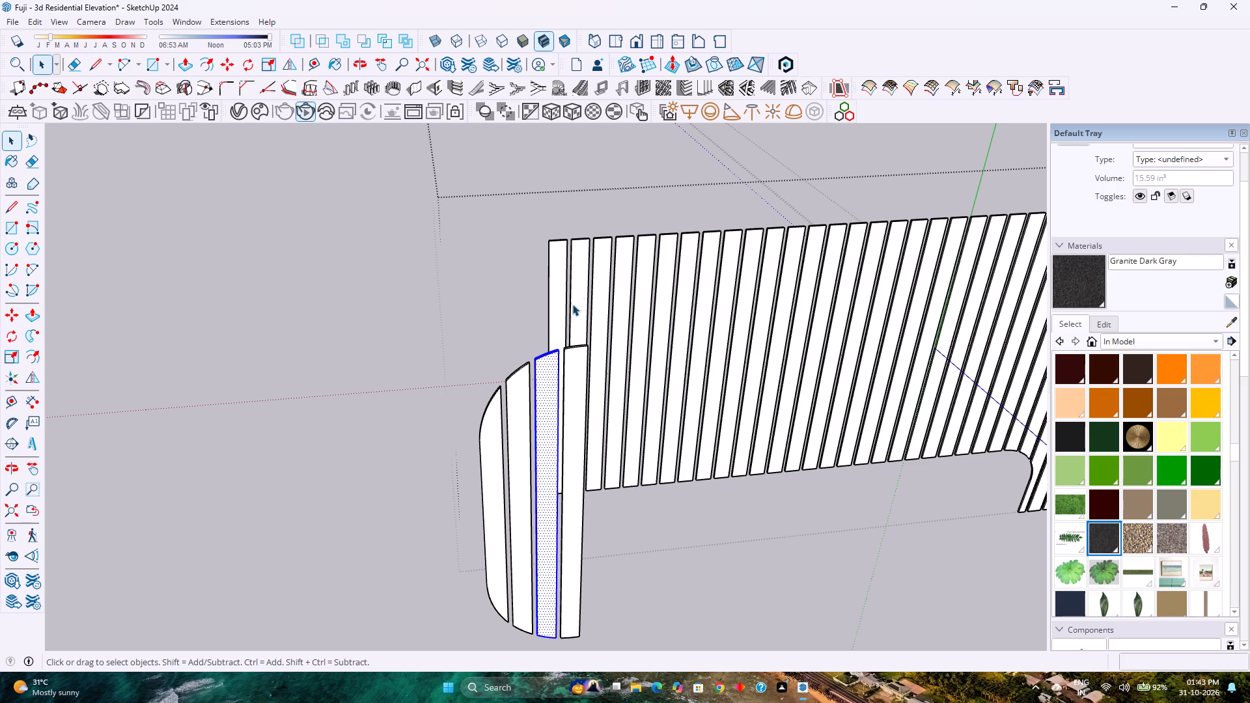
right_click(549, 375)
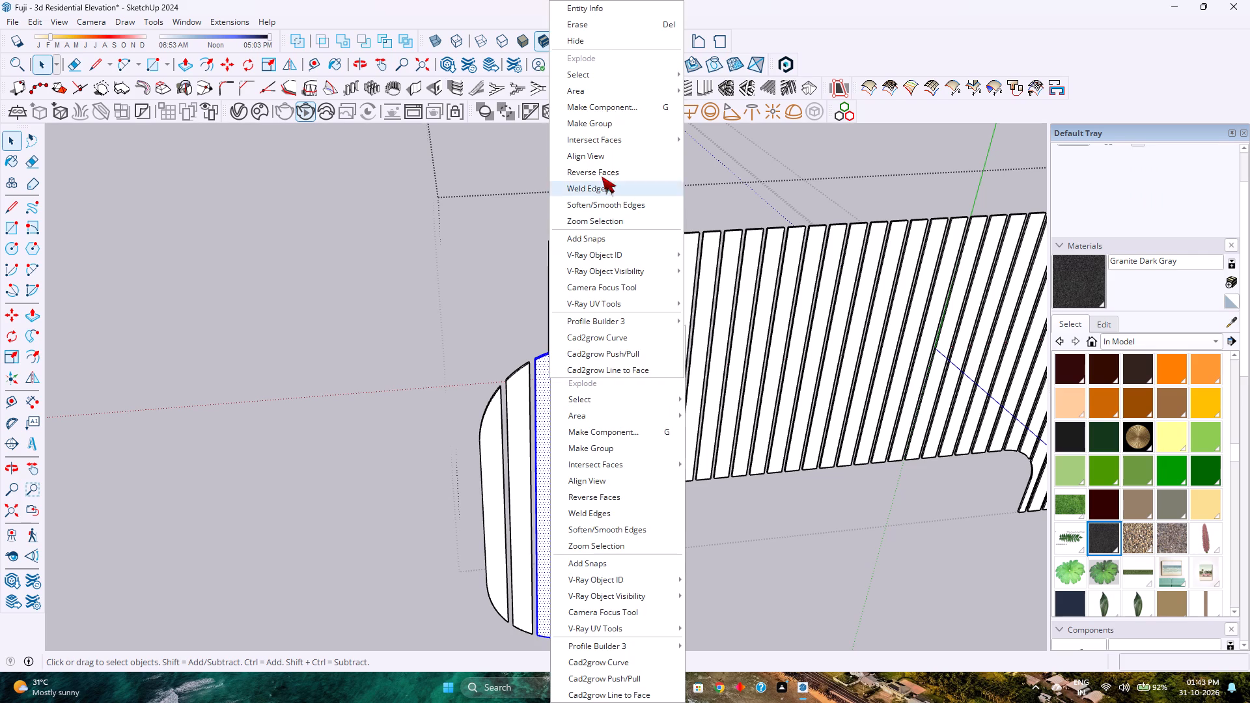
left_click(603, 124)
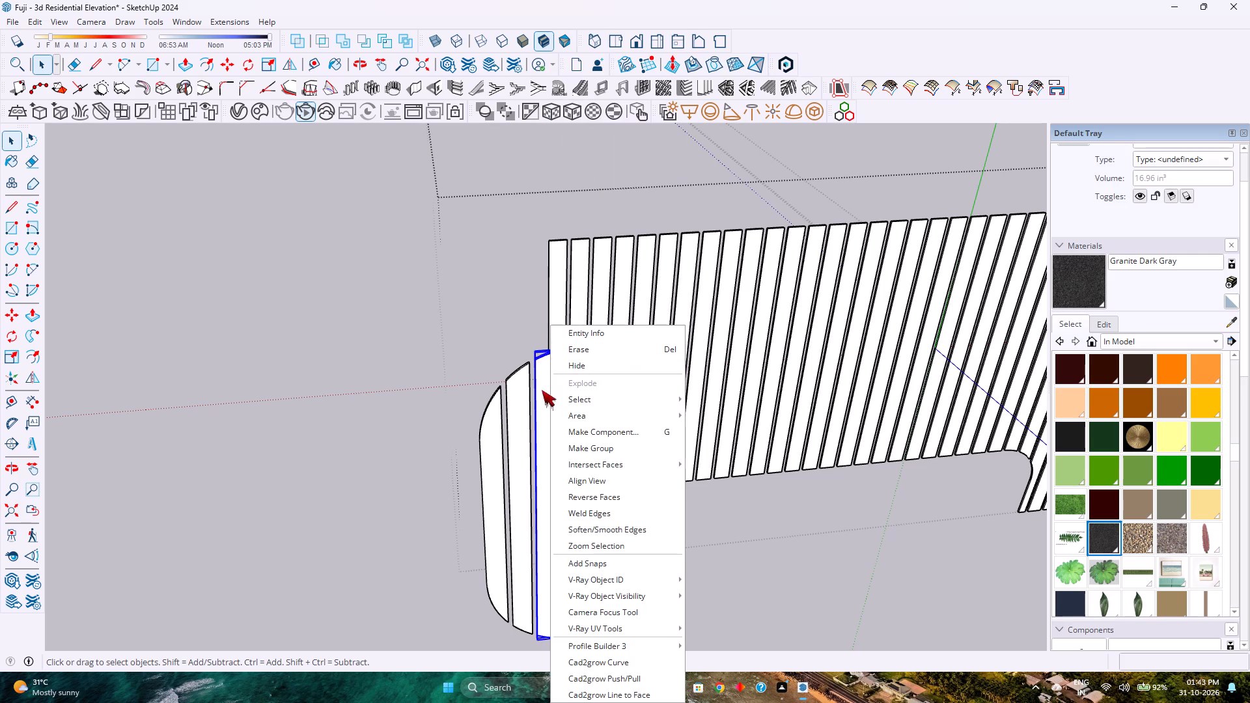
left_click(500, 437)
triple_click(572, 389)
left_click(572, 389)
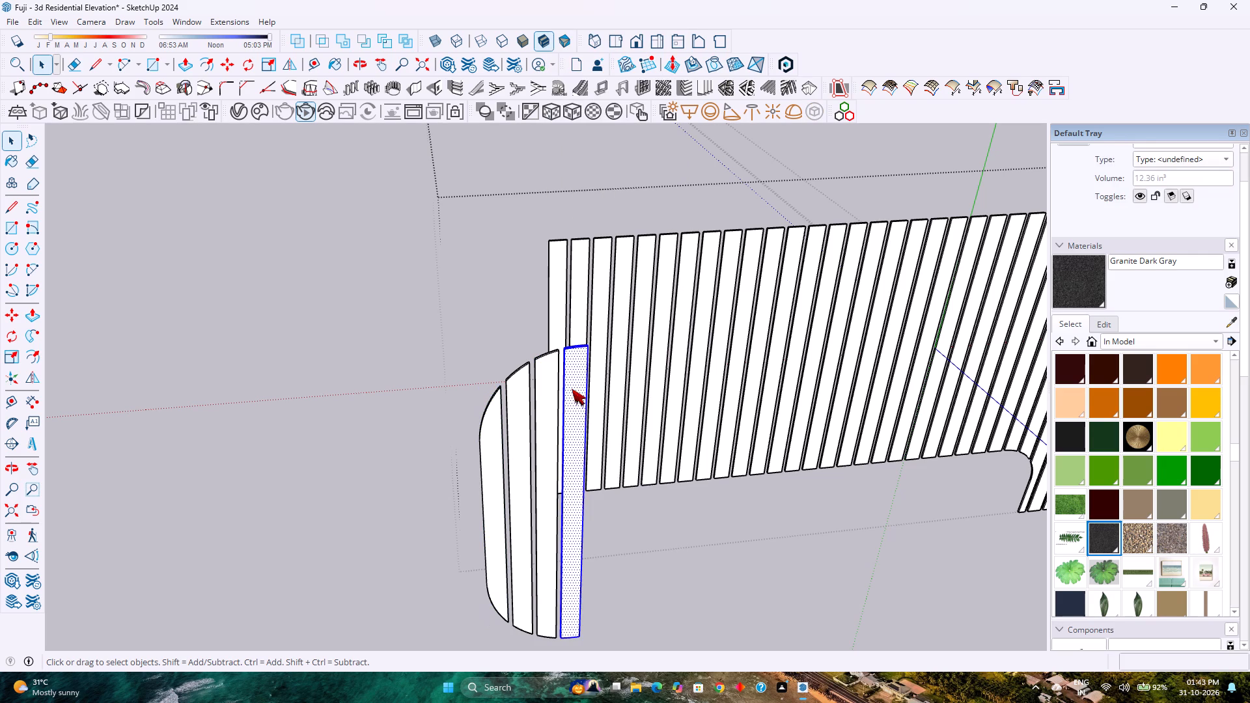
right_click(572, 389)
left_click(604, 130)
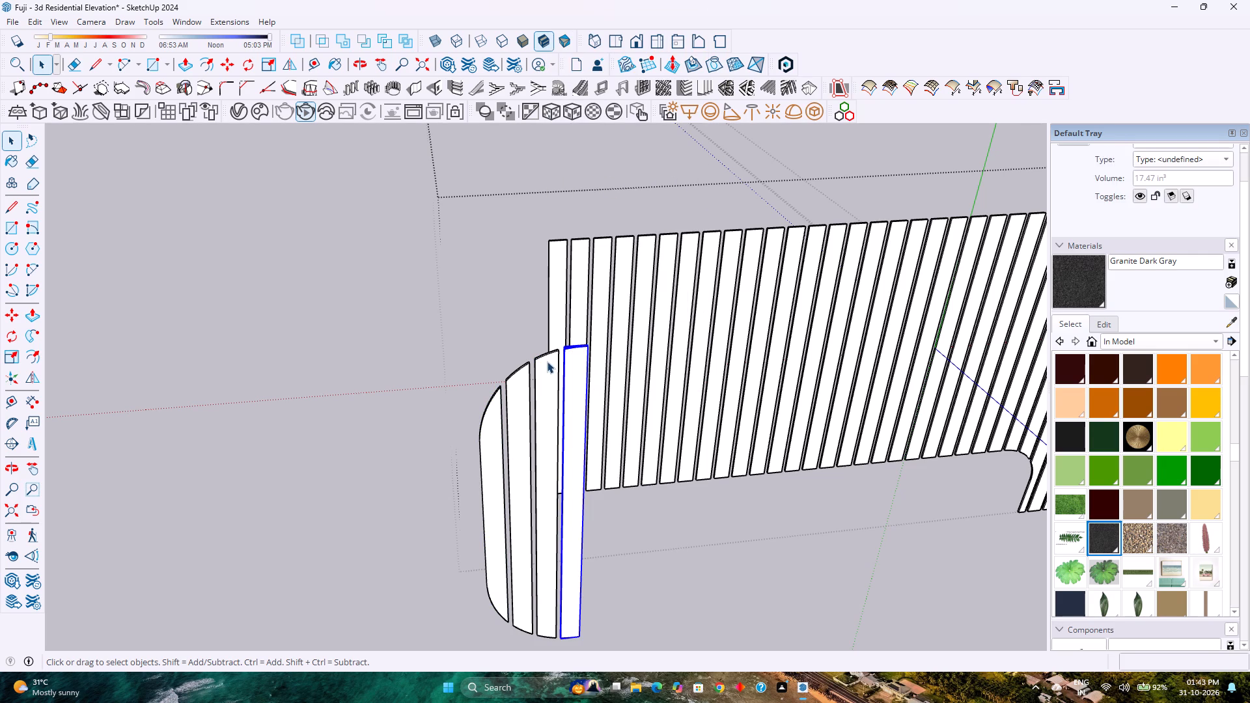
Move the four new end slat groups together 2' along the blue axis, back into the louvre panel's rounded outer end.
scroll(547, 361, "down", 5)
scroll(547, 361, "up", 3)
middle_click_drag(546, 351, 655, 516)
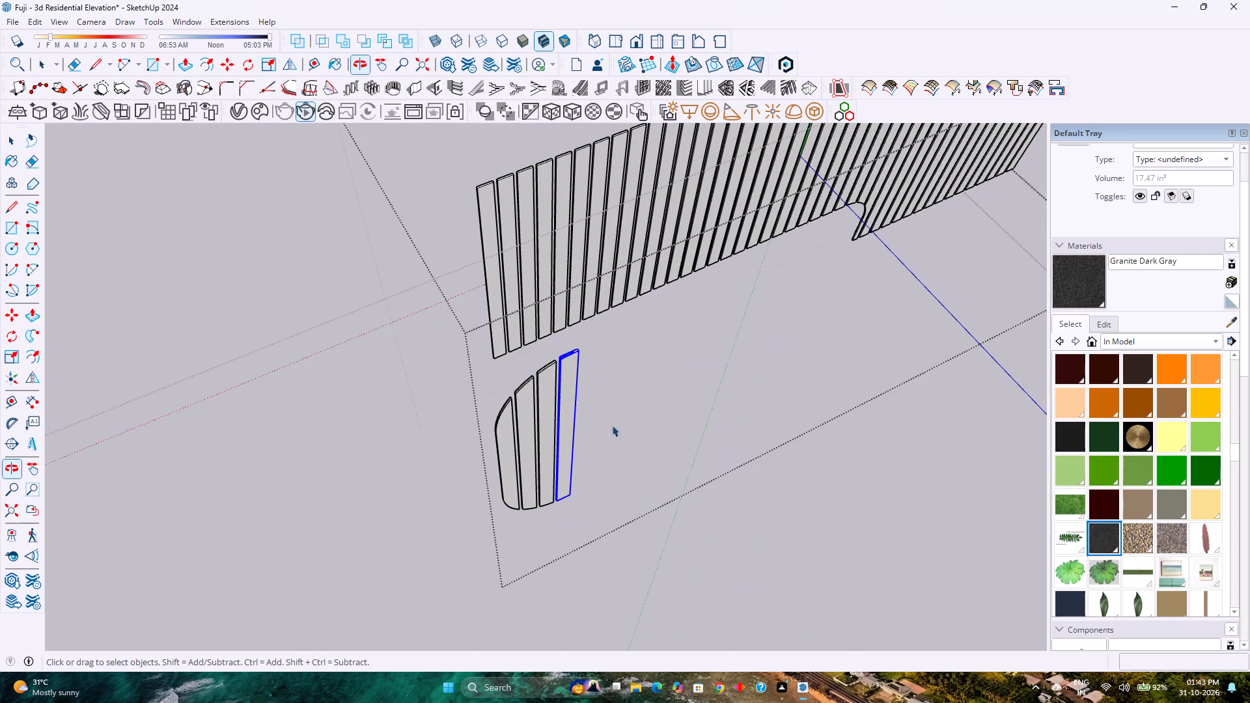
key("m")
scroll(576, 354, "up", 12)
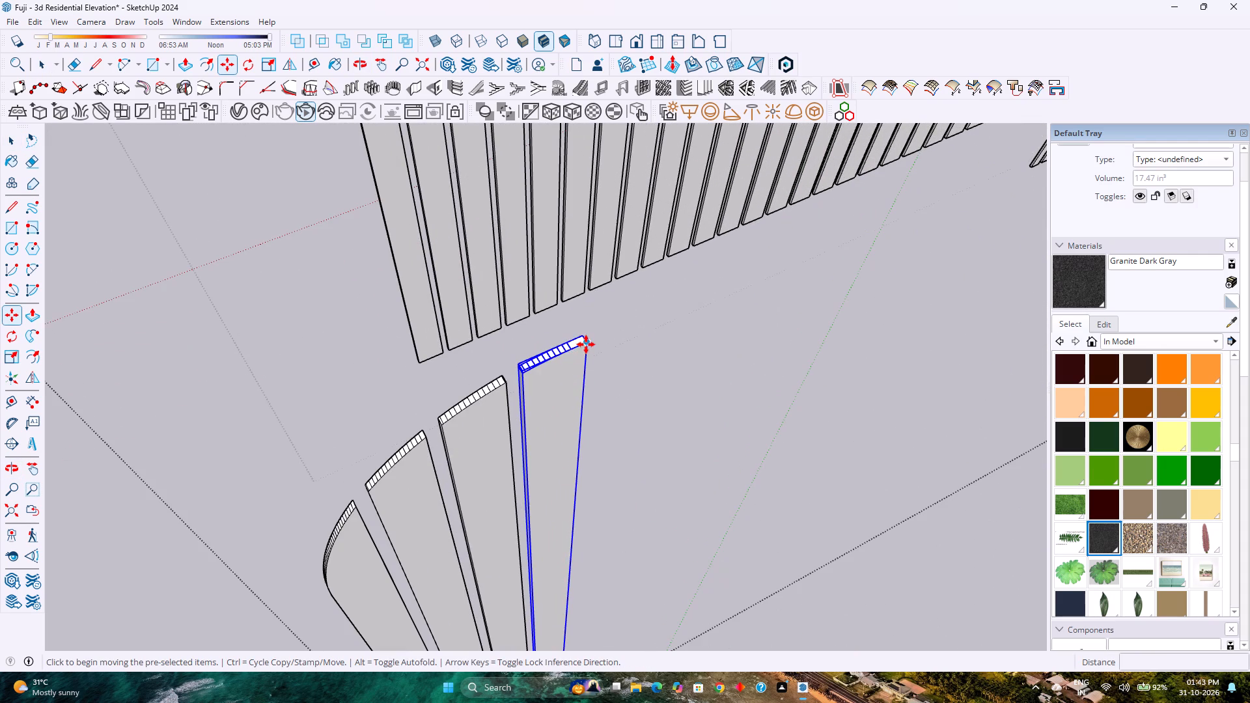
left_click(586, 344)
key("Escape")
key("space")
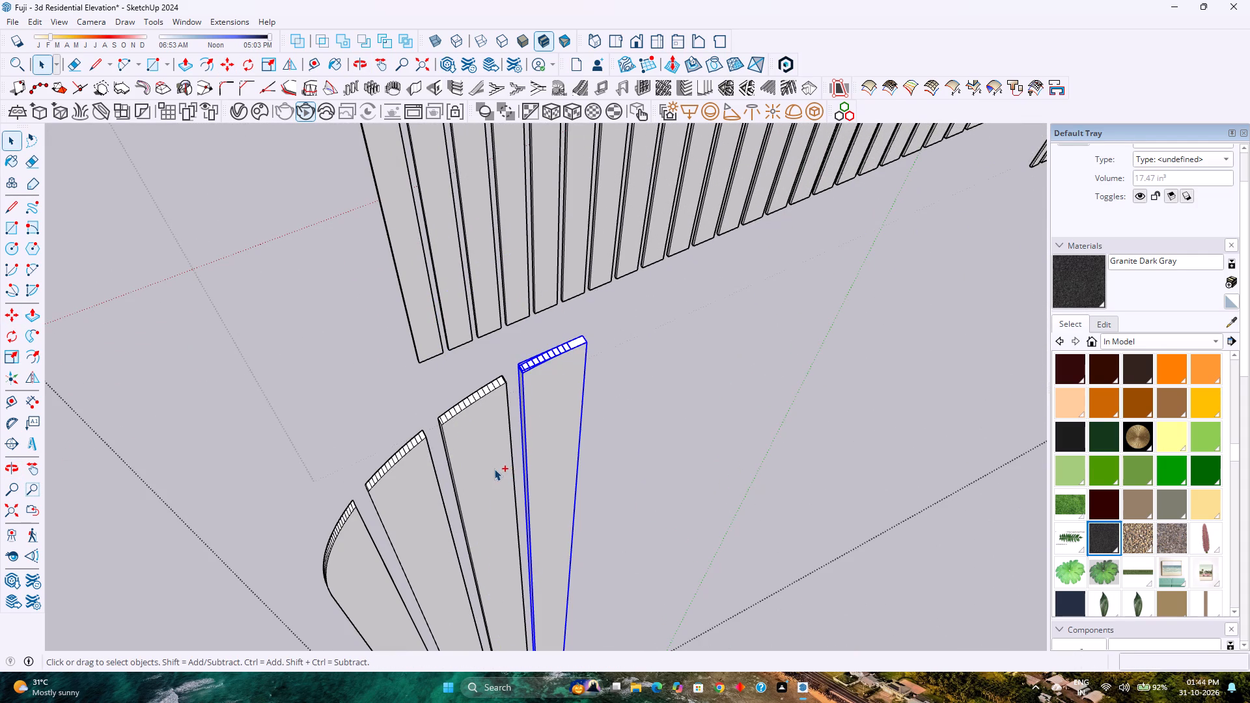
left_click(494, 469, "ctrl")
left_click(418, 501, "ctrl")
left_click(362, 563, "ctrl")
key("m")
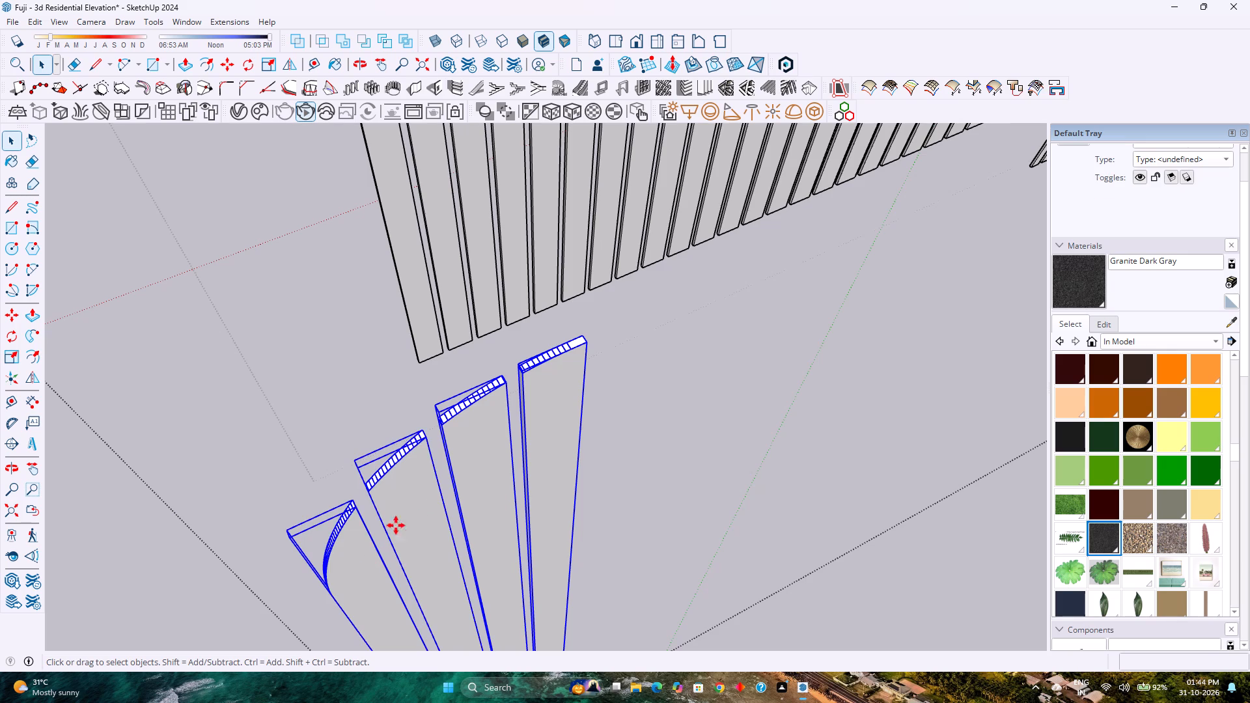
left_click(586, 344)
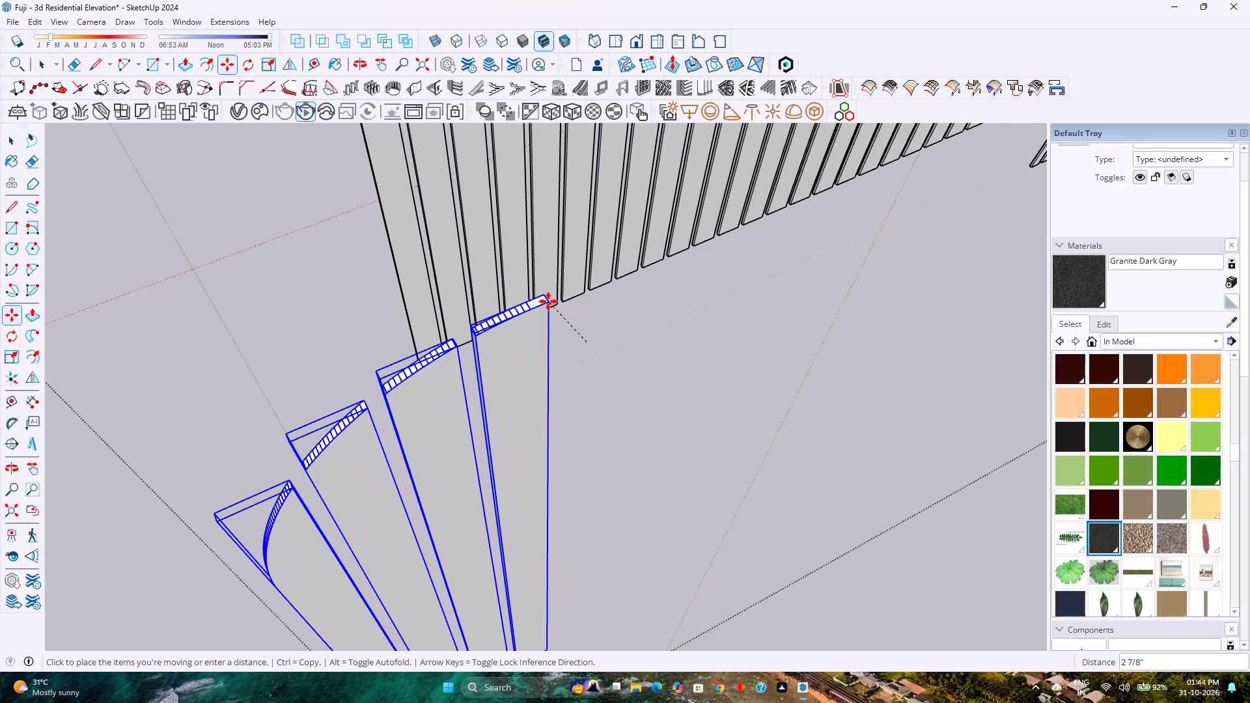
key("Up")
type("2'")
key("Return")
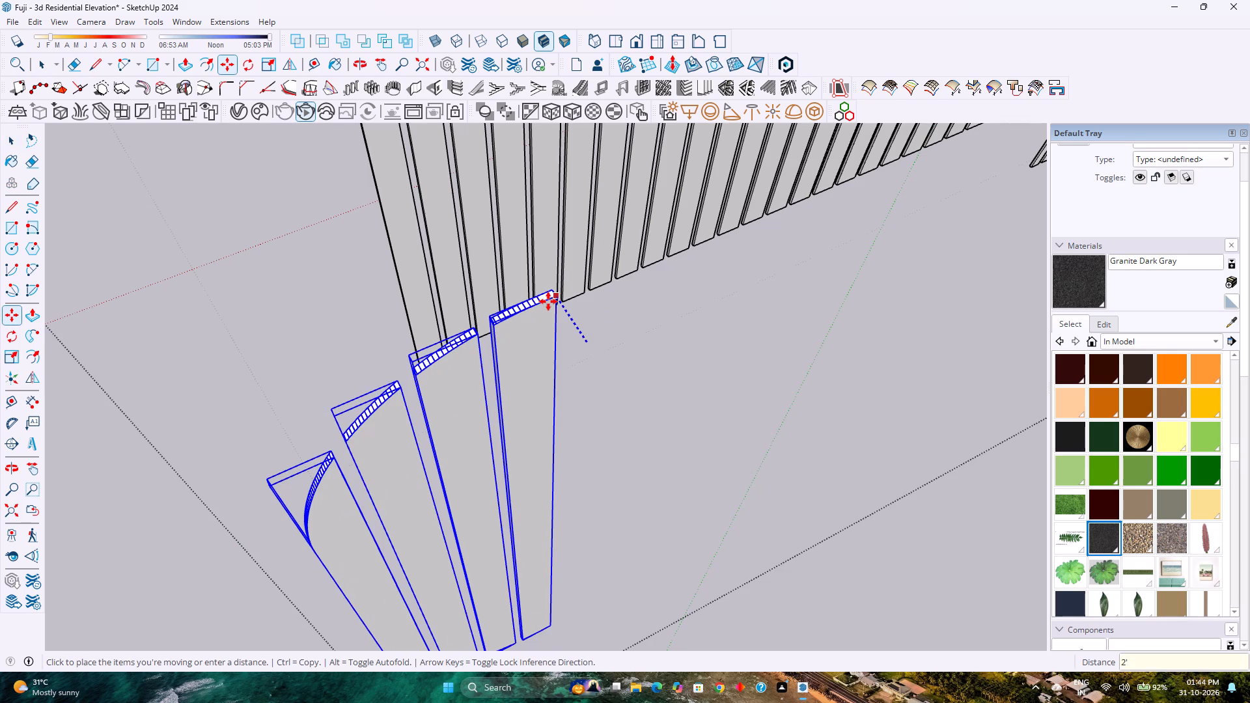
key("space")
scroll(548, 309, "down", 4)
key("Escape")
Move the whole louvre panel 20' along the red axis, back into its recess on the front boundary wall.
scroll(548, 312, "down", 2)
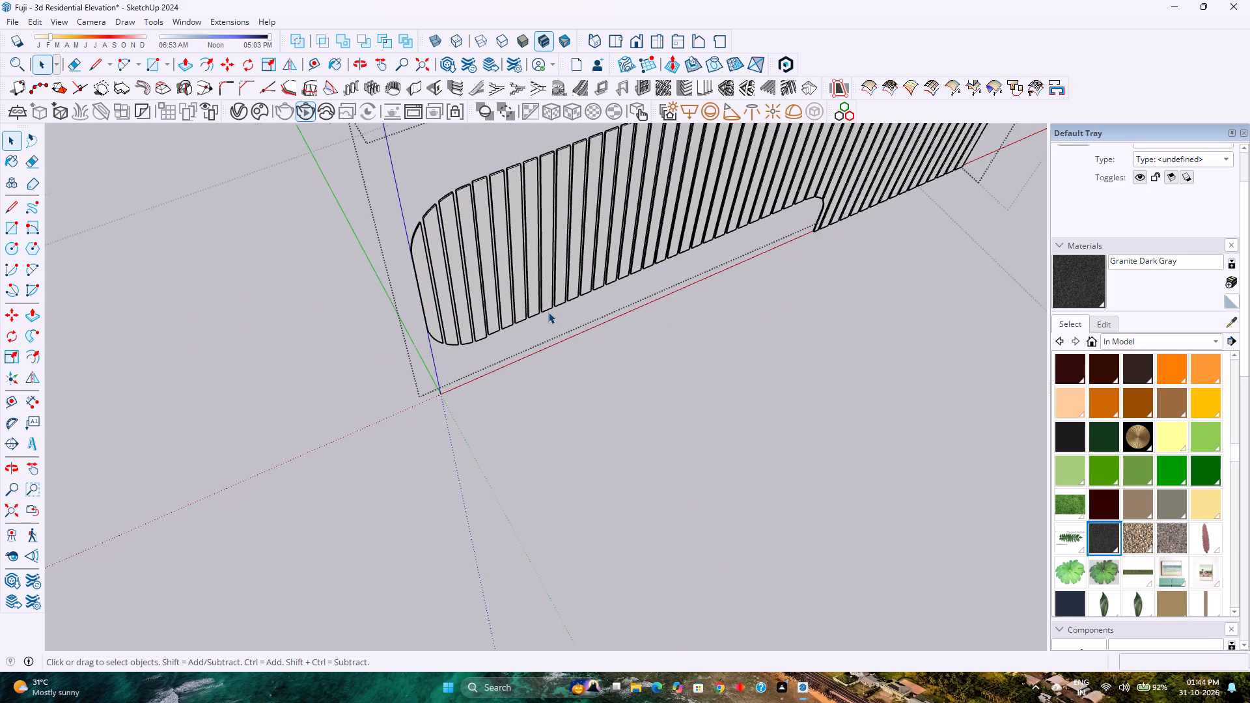
scroll(548, 312, "down", 5)
middle_click_drag(631, 434, 635, 467, "shift")
middle_click_drag(635, 454, 493, 372)
scroll(428, 315, "down", 5)
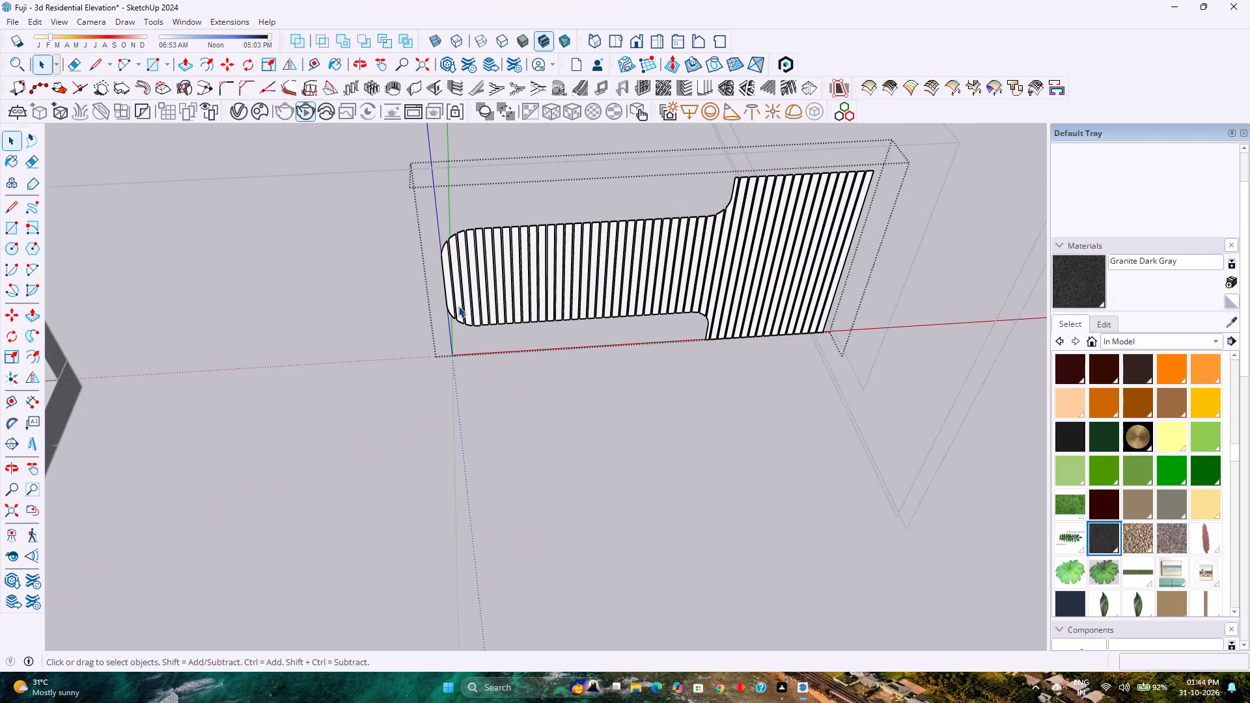
key("Escape")
left_click(715, 245)
key("m")
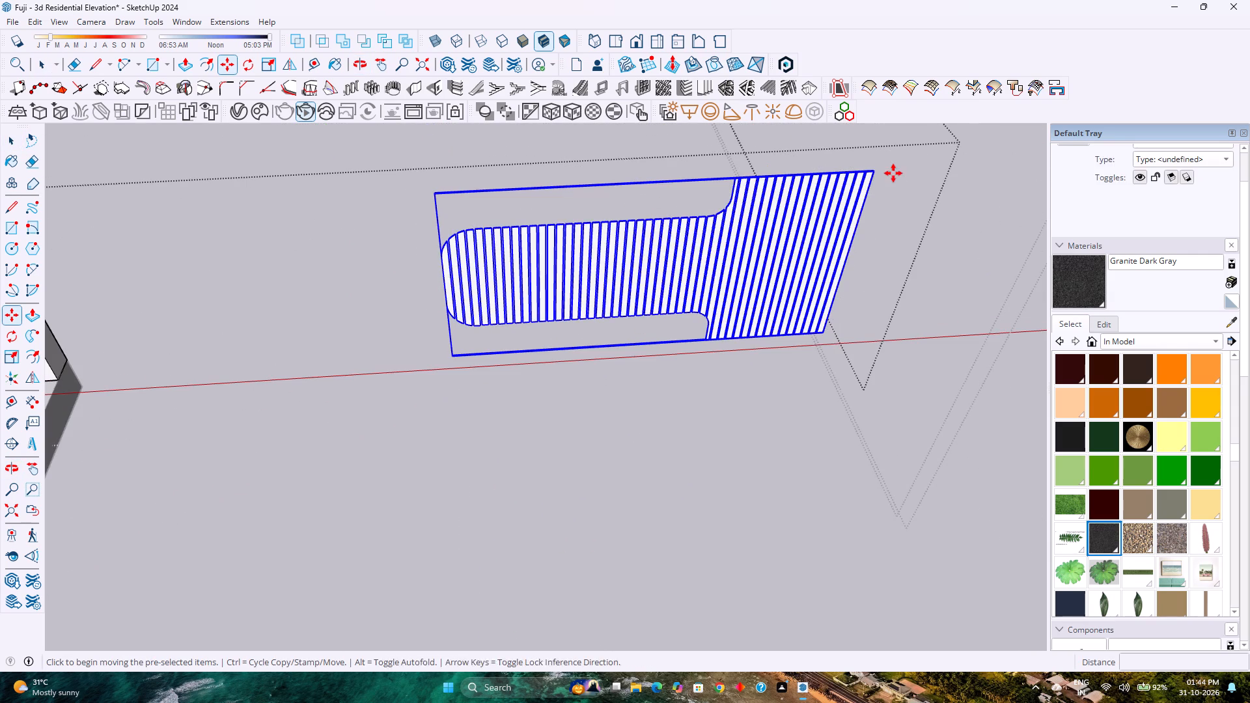
scroll(880, 164, "up", 12)
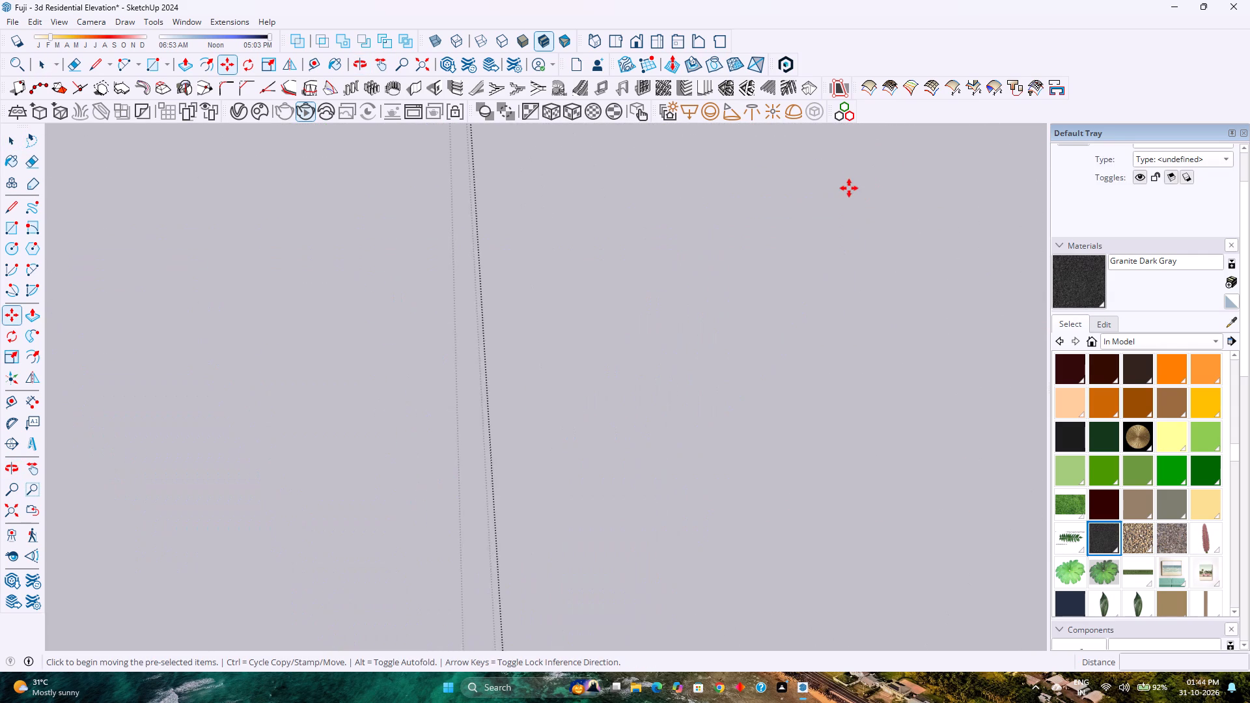
scroll(849, 188, "up", 1)
scroll(849, 188, "down", 3)
left_click(847, 250)
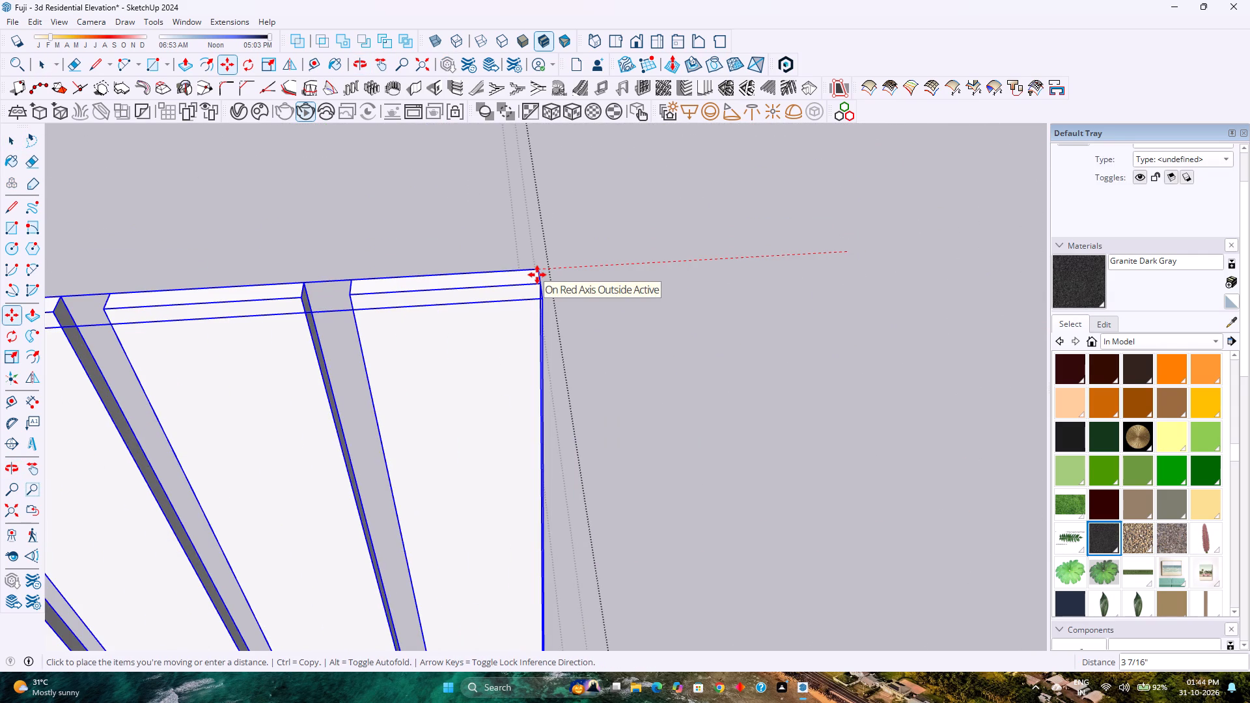
key("Right")
type("20")
key("apostrophe")
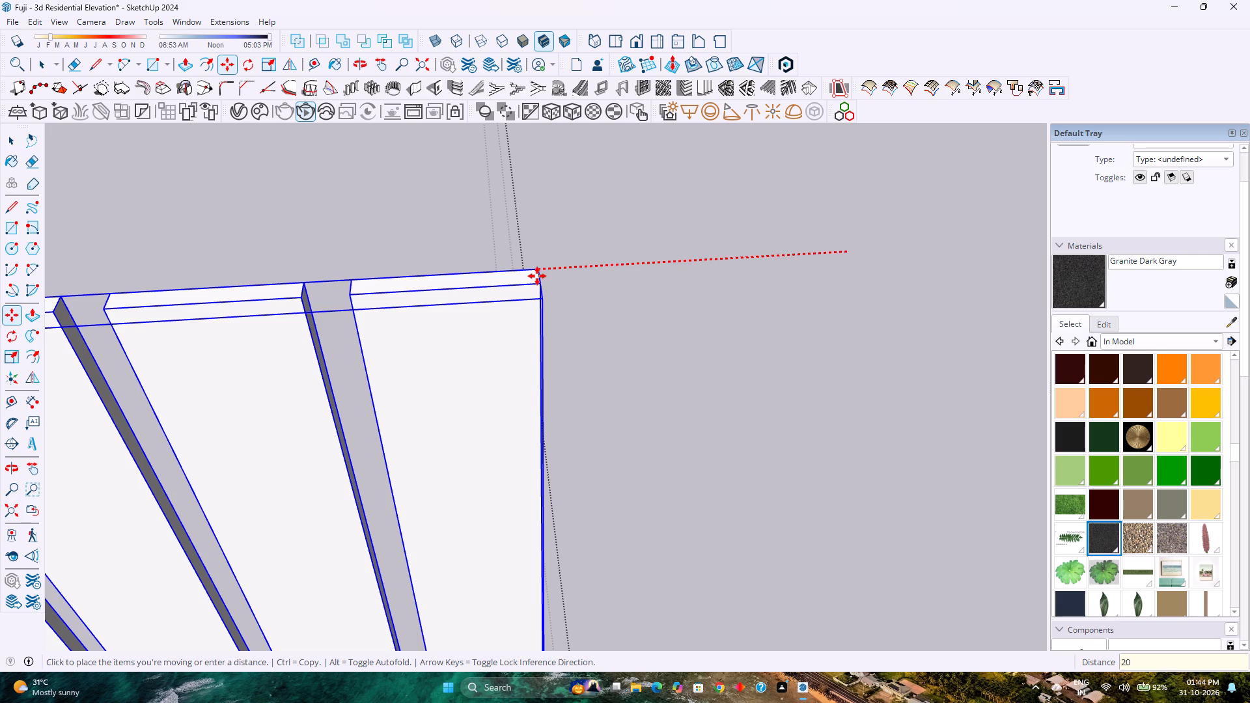
key("Return")
scroll(537, 274, "down", 20)
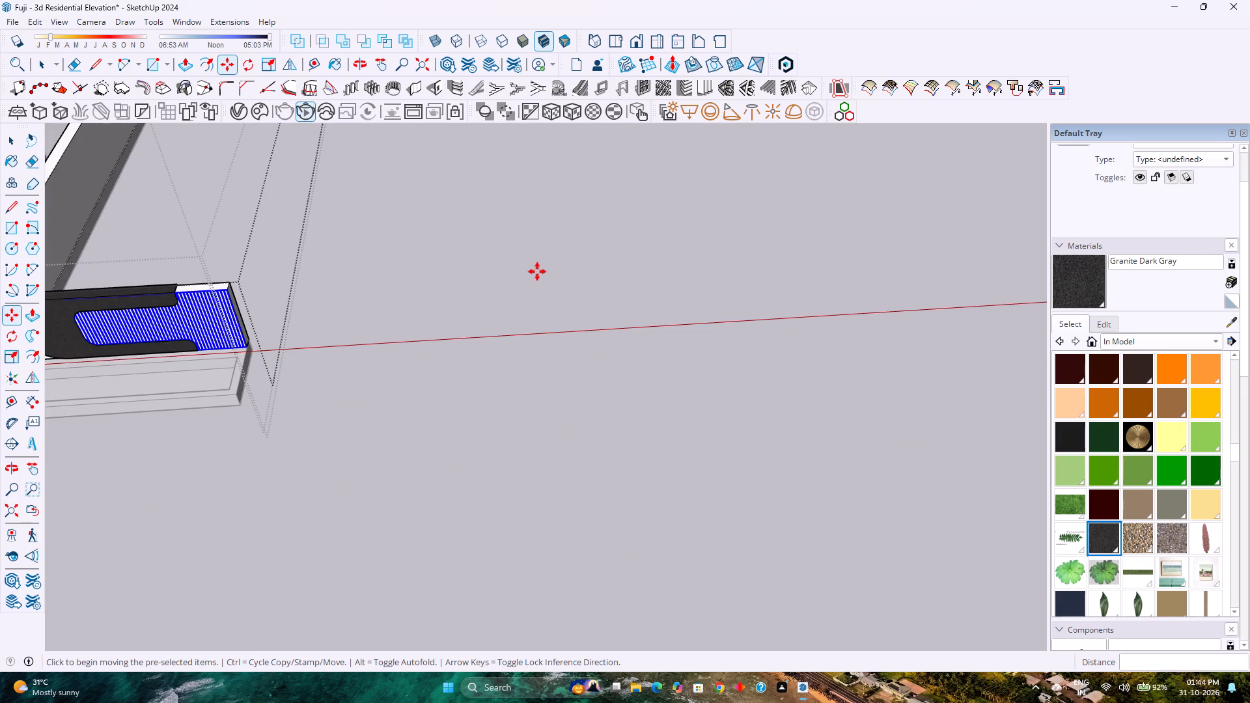
middle_click_drag(292, 303, 298, 304, "shift")
middle_click_drag(298, 304, 579, 330, "shift")
key("space")
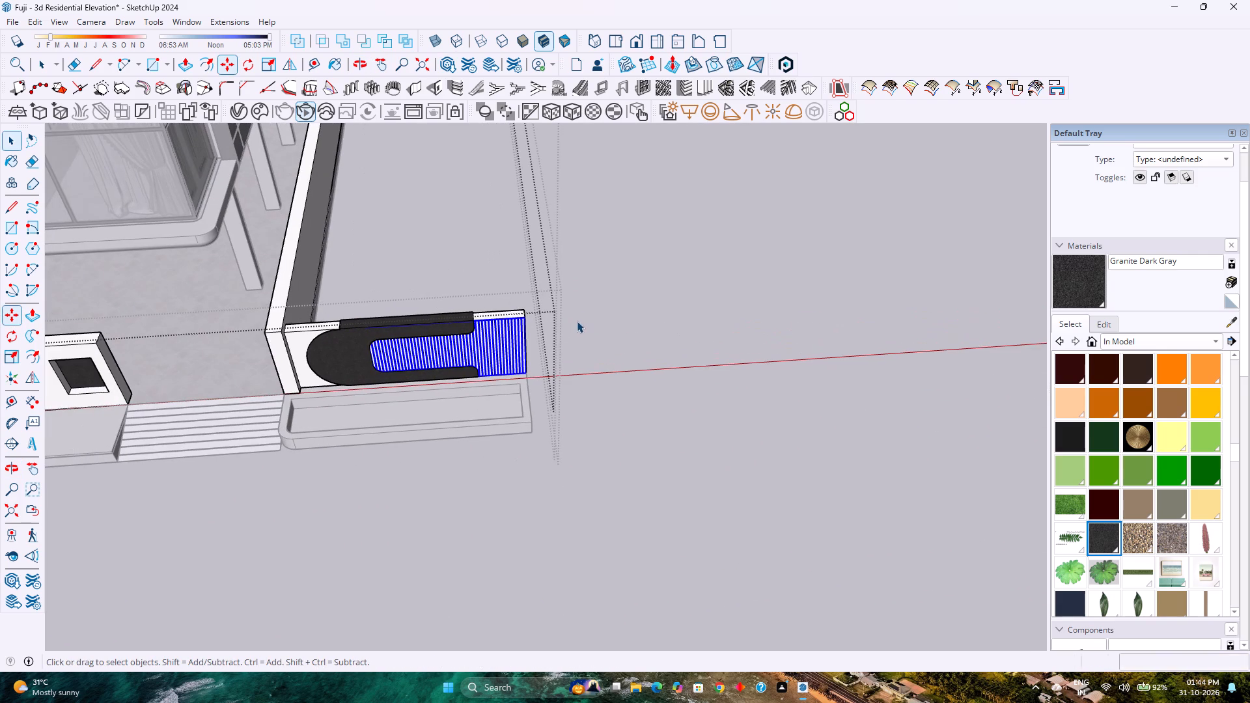
key("Escape")
Open the boundary wall's nested groups down to the louvre panel and paint the panel with Wood Cherry Original.
scroll(451, 306, "up", 6)
middle_click_drag(454, 337, 296, 199)
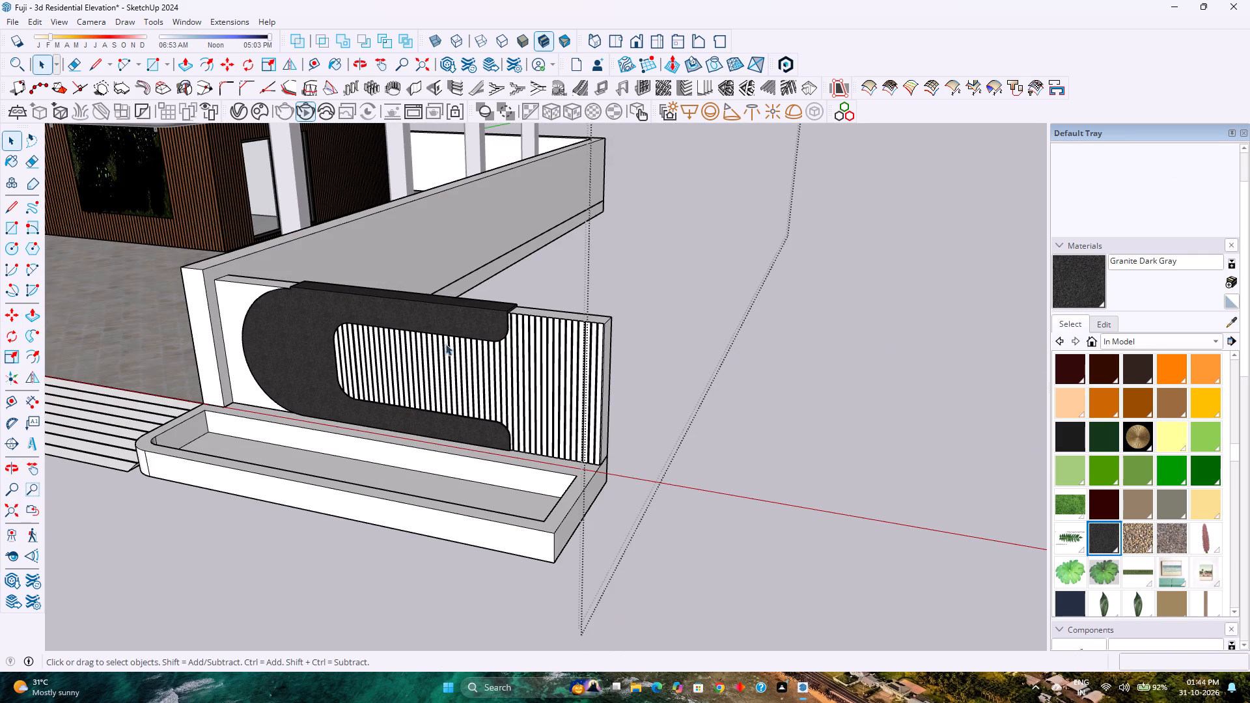
left_click(480, 382)
left_click(516, 385)
left_click(514, 385)
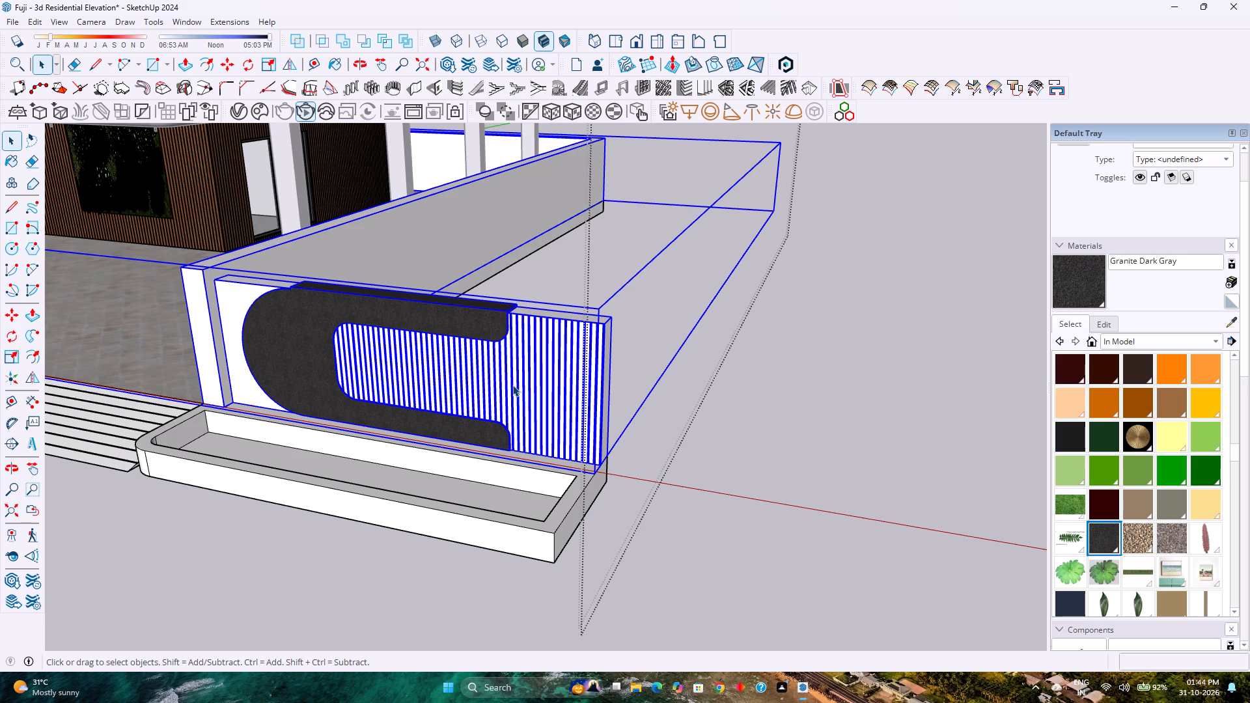
left_click(512, 385)
left_click(758, 463)
double_click(552, 397)
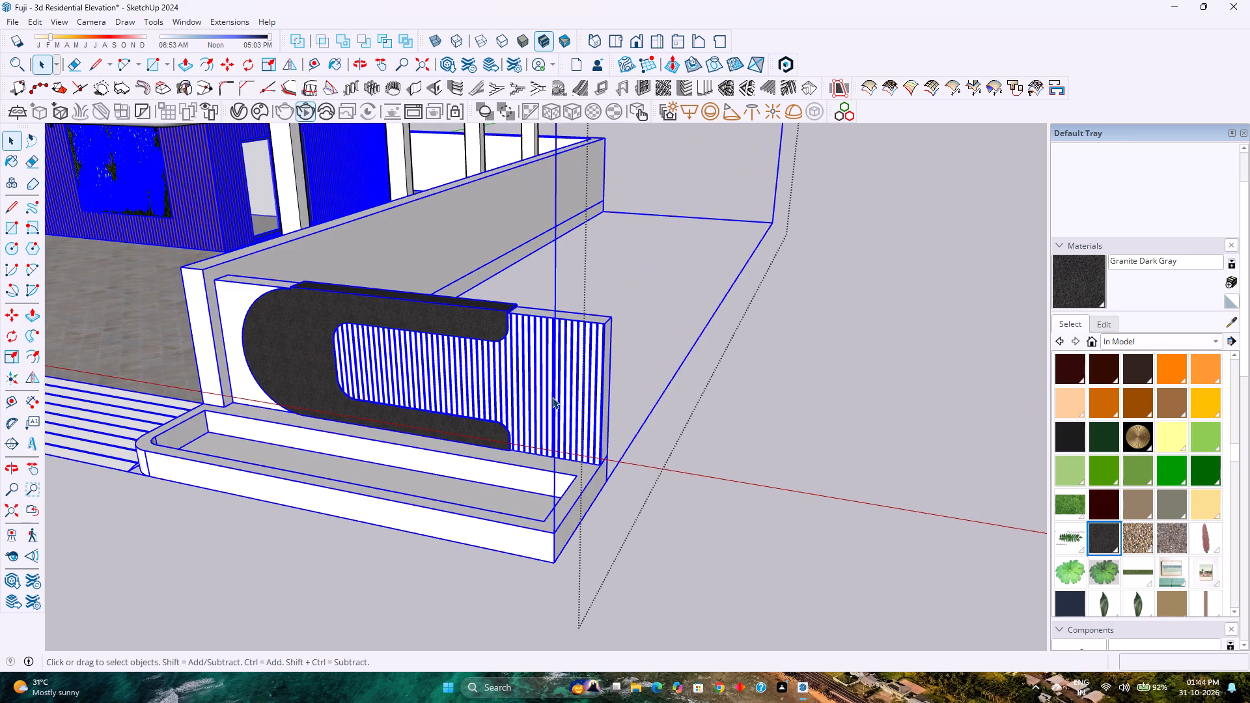
left_click(552, 397)
double_click(568, 381)
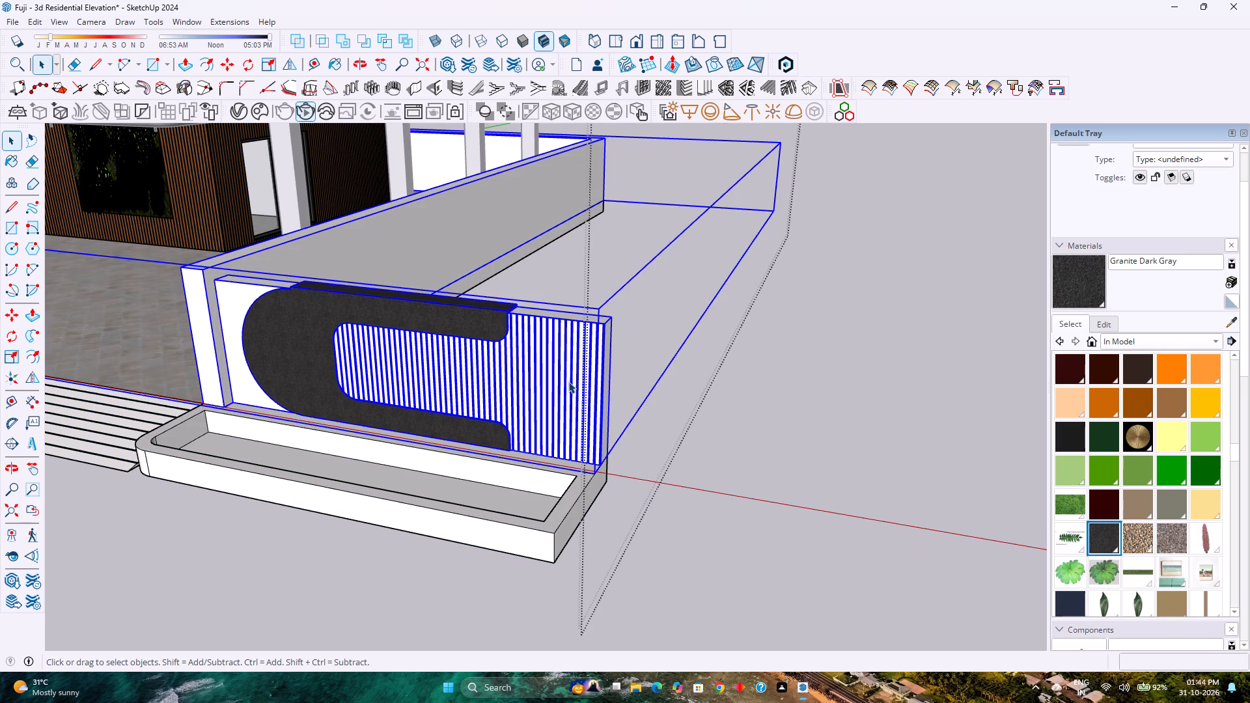
left_click(568, 379)
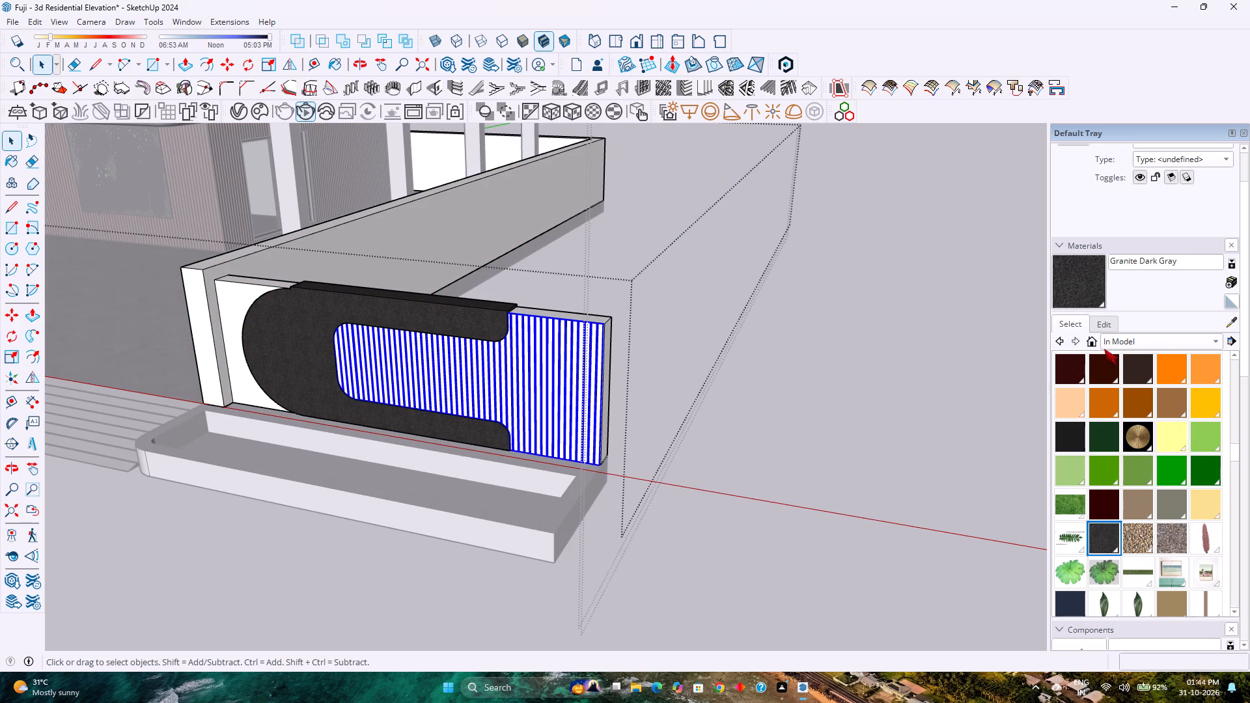
scroll(1098, 469, "down", 20)
scroll(1098, 469, "down", 5)
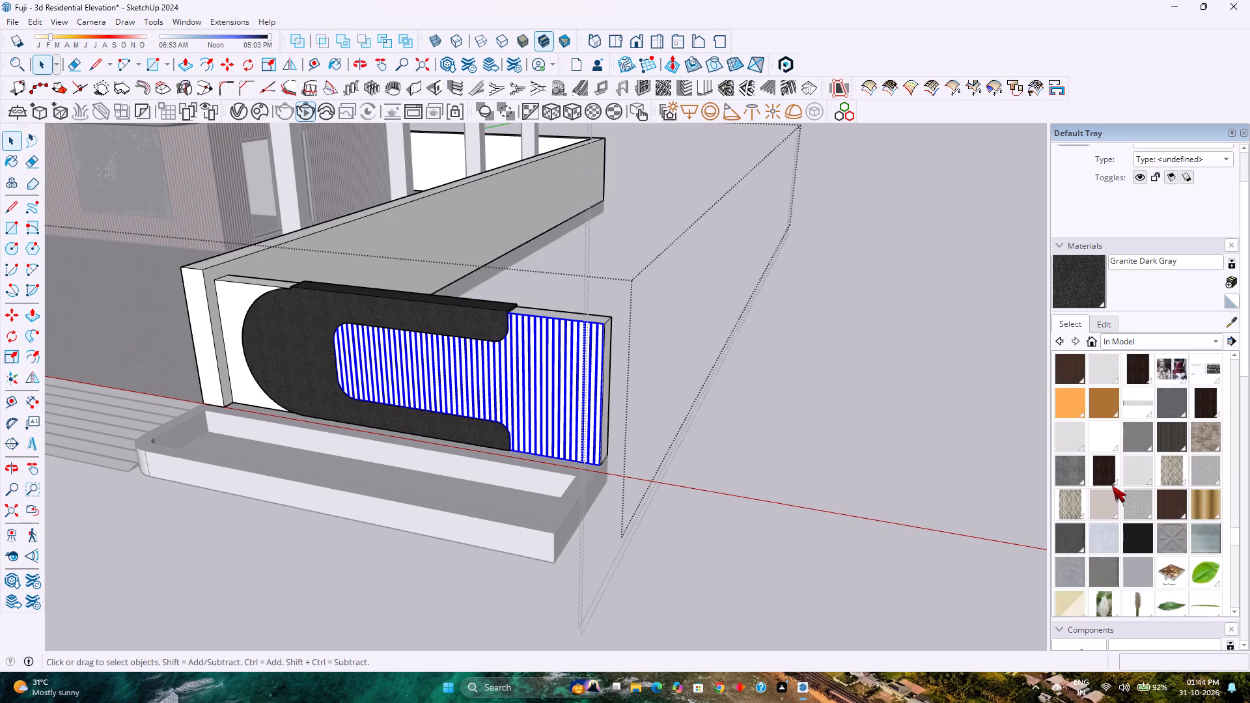
scroll(1112, 486, "down", 12)
scroll(1109, 515, "up", 2)
left_click(1076, 538)
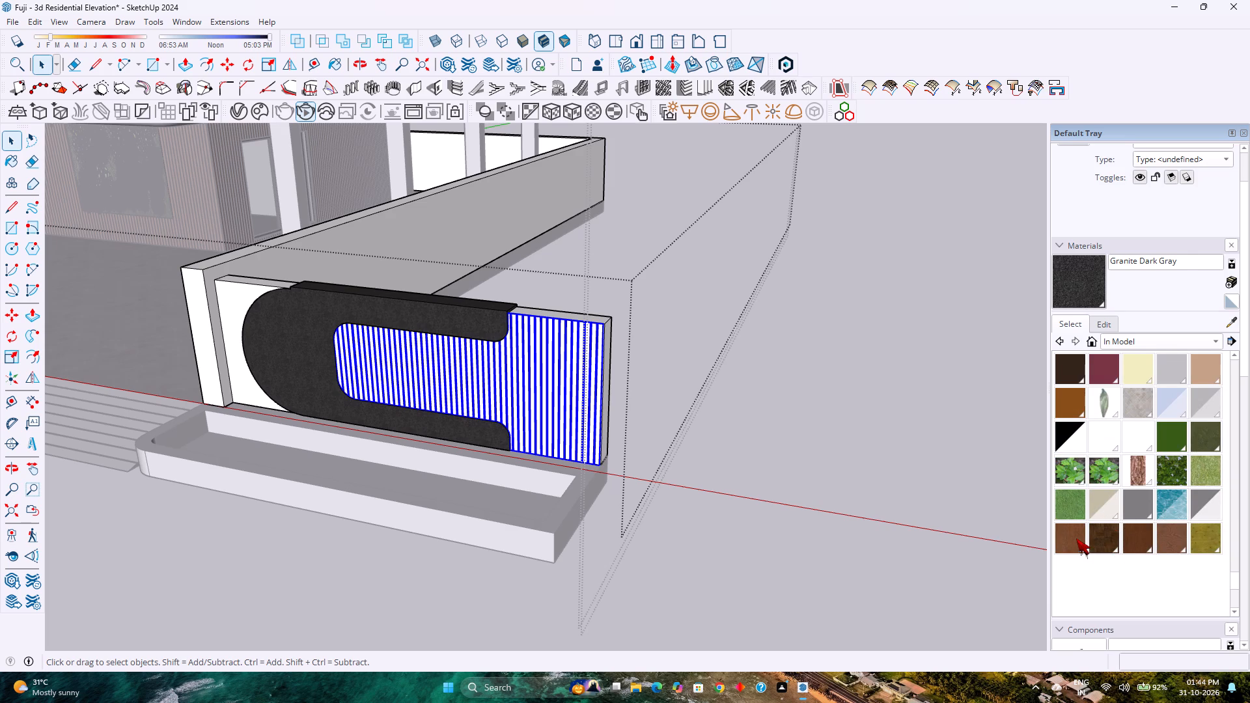
left_click(500, 386)
scroll(500, 386, "down", 4)
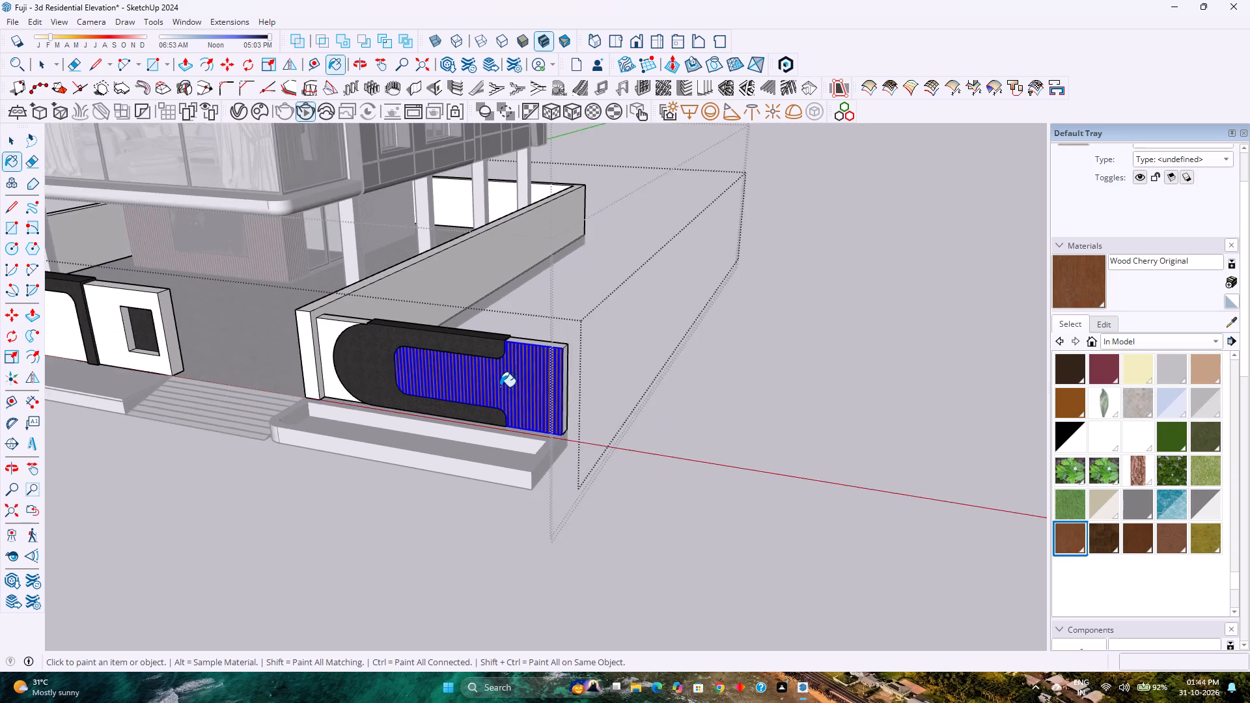
scroll(500, 387, "down", 7)
key("space")
key("Escape")
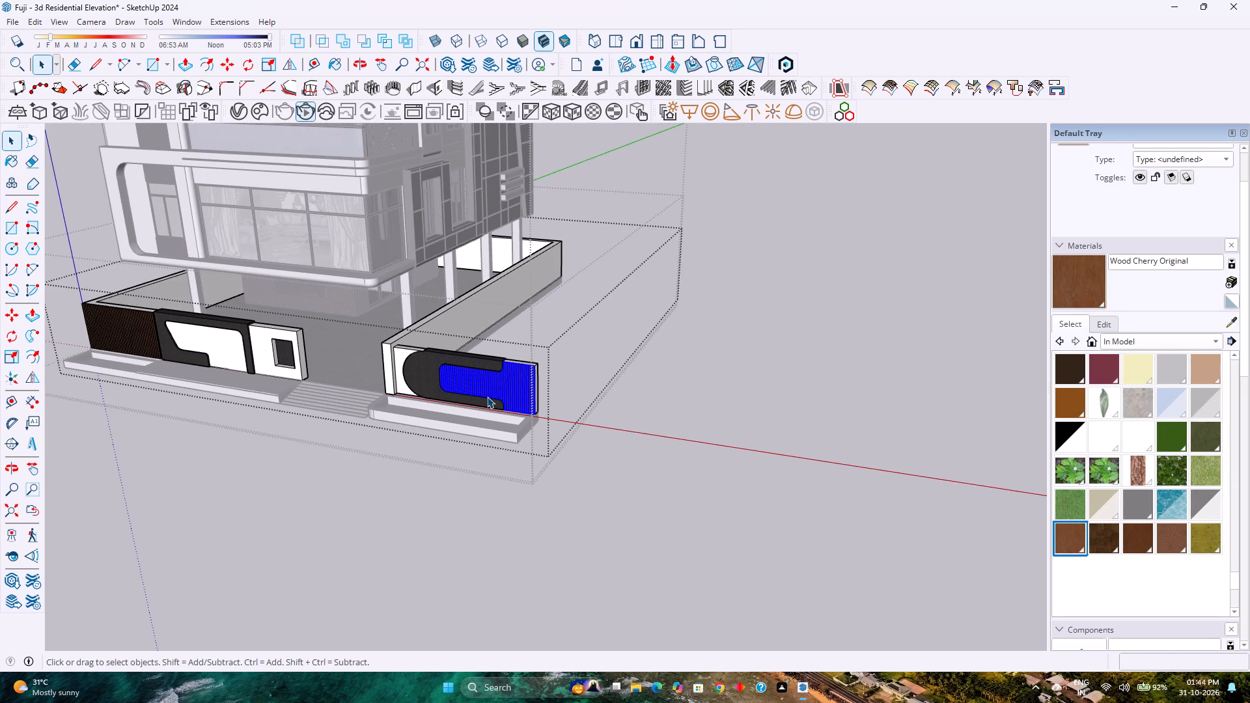
Examine the front boundary wall on both sides of the entrance steps, including the painted louvre panel.
scroll(487, 396, "down", 4)
scroll(487, 403, "up", 7)
middle_click_drag(436, 426, 445, 414)
middle_click(542, 348)
scroll(547, 346, "down", 3)
middle_click_drag(385, 415, 398, 421, "shift")
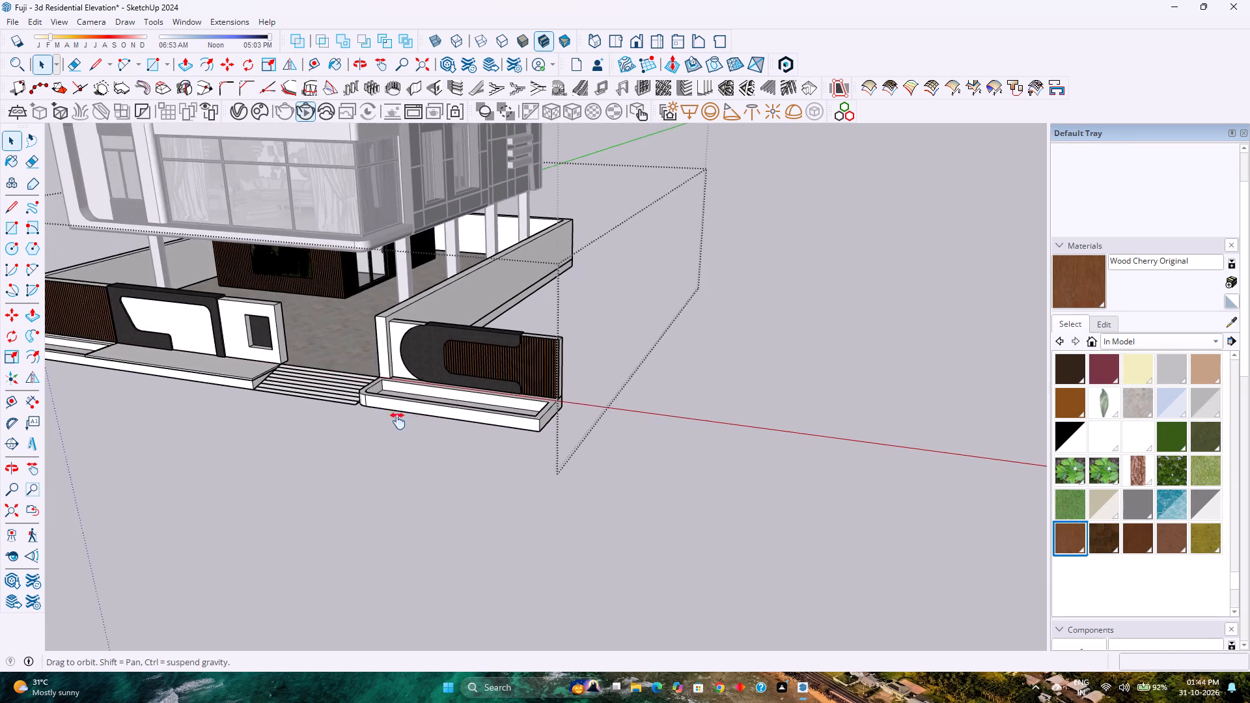
middle_click_drag(398, 421, 760, 459, "shift")
scroll(557, 376, "up", 7)
scroll(663, 430, "up", 1, "shift")
middle_click_drag(658, 431, 649, 431, "shift")
middle_click_drag(649, 431, 541, 417, "shift")
middle_click_drag(523, 414, 503, 413, "shift")
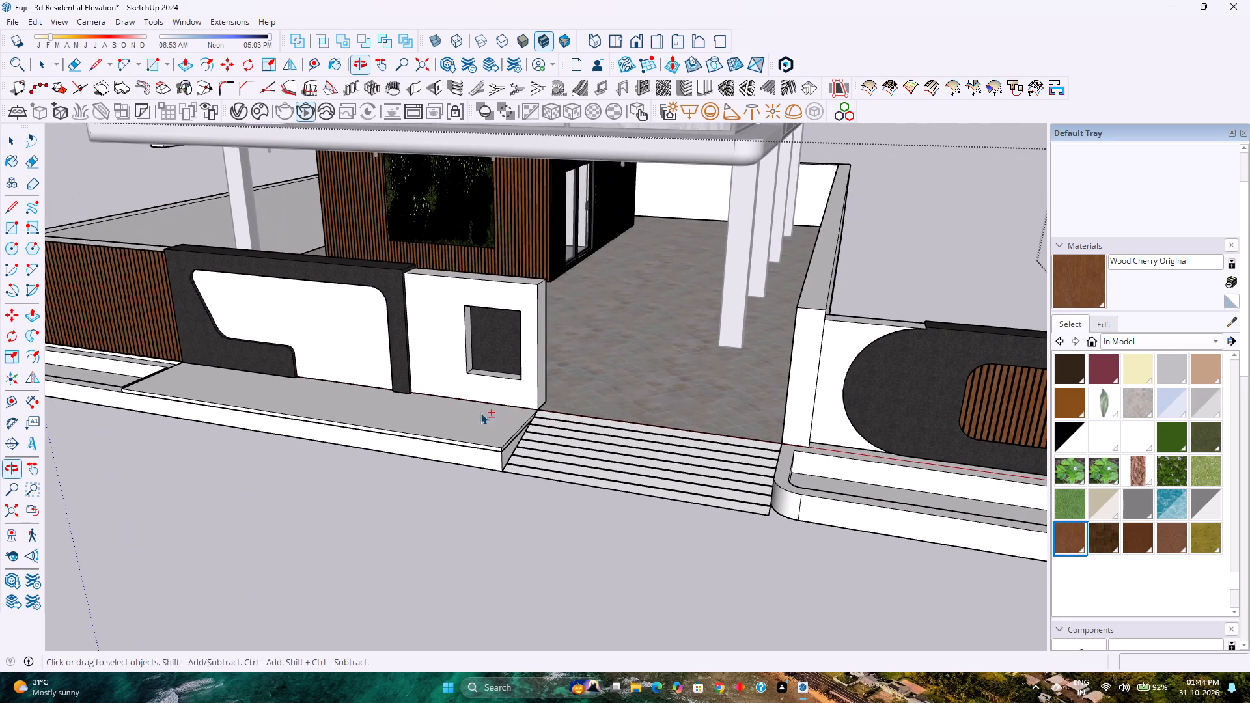
Examine the front boundary wall, its planters, the entrance steps and the side wall from outside, below and above.
middle_click(441, 415, "shift")
scroll(600, 425, "down", 8)
middle_click_drag(697, 456, 687, 454)
middle_click_drag(660, 448, 309, 318)
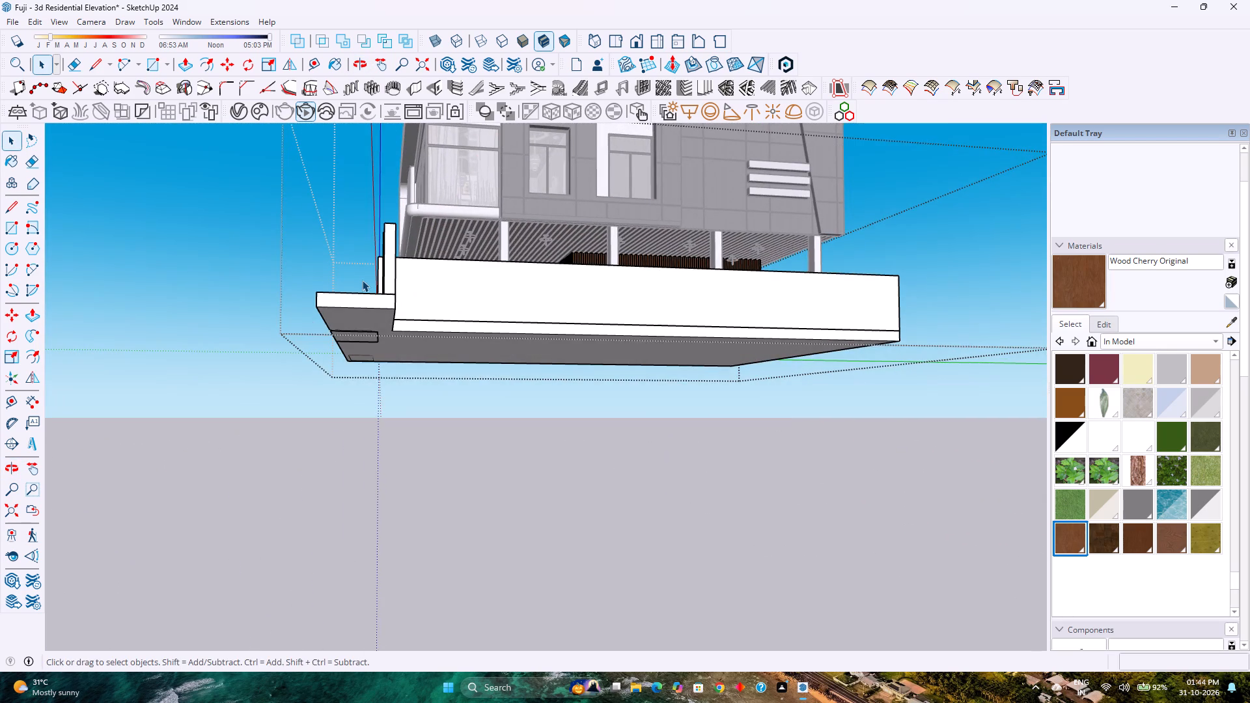
scroll(369, 221, "up", 6)
middle_click(369, 223)
middle_click_drag(372, 228, 488, 521)
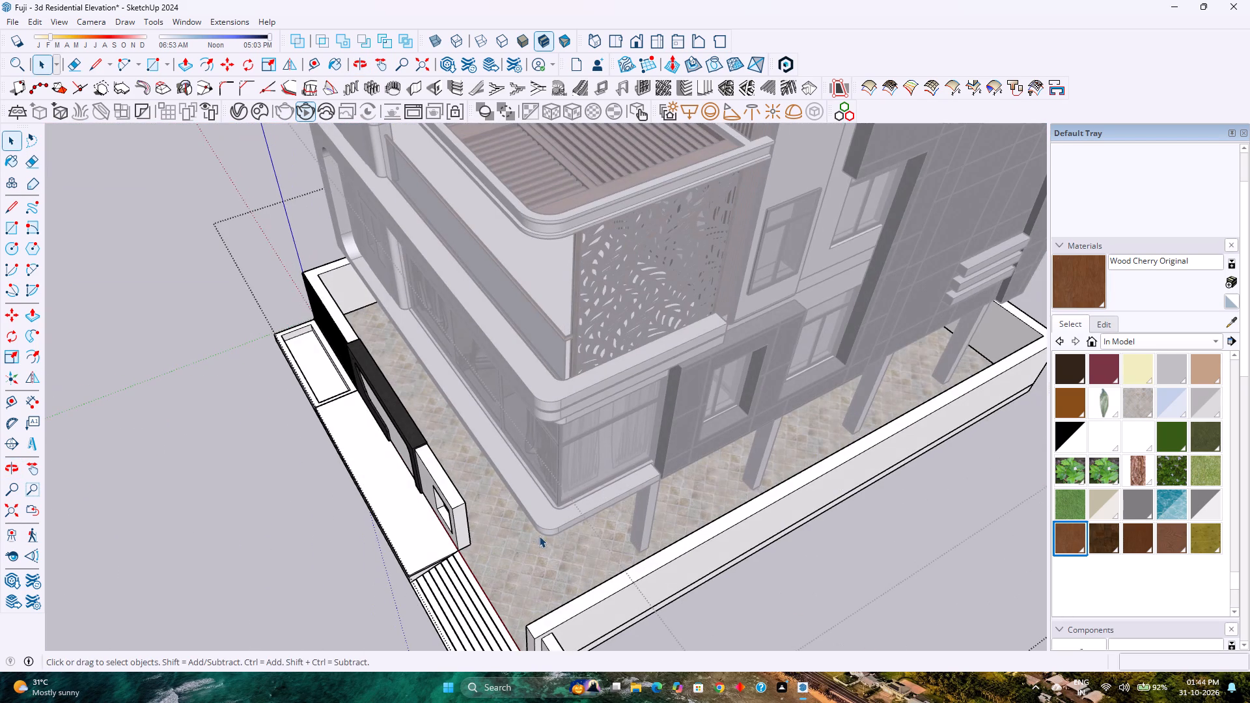
middle_click_drag(529, 540, 487, 502, "shift")
middle_click_drag(480, 494, 387, 344, "shift")
scroll(462, 494, "up", 3)
scroll(386, 438, "up", 9)
middle_click_drag(387, 459, 581, 415)
scroll(557, 411, "down", 8)
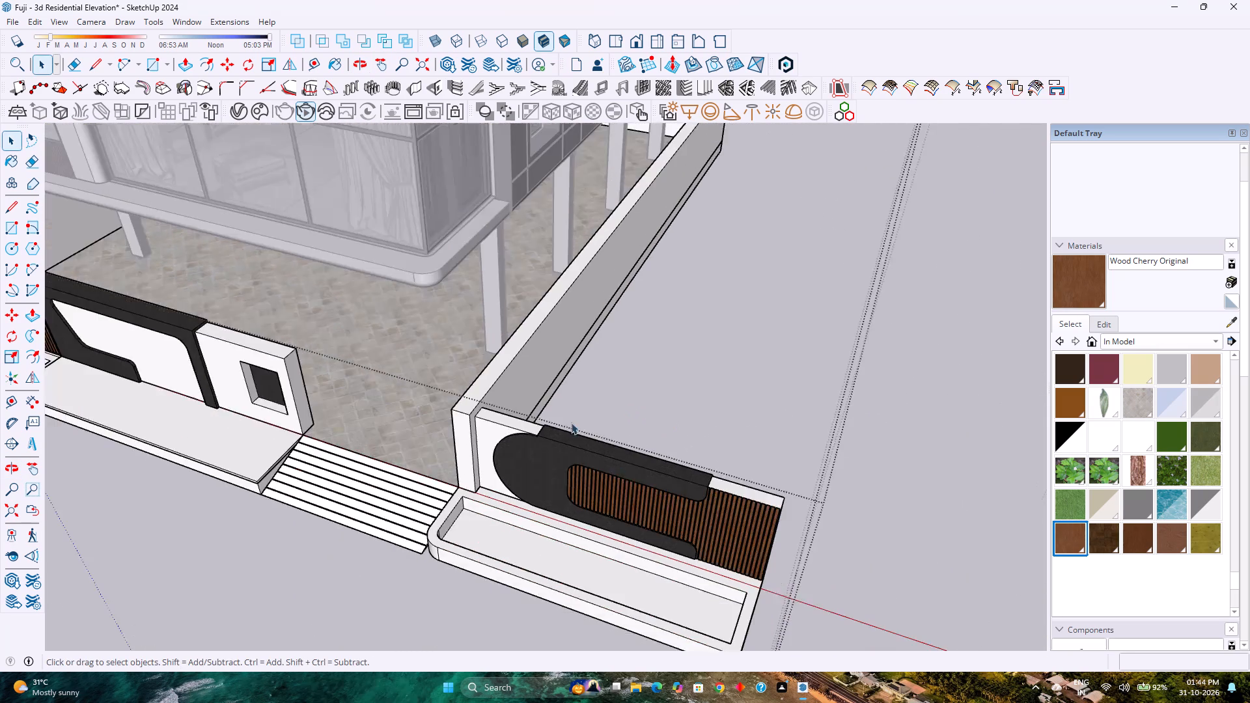
middle_click_drag(617, 484, 395, 329)
scroll(381, 312, "down", 3)
middle_click_drag(378, 312, 1001, 554, "shift")
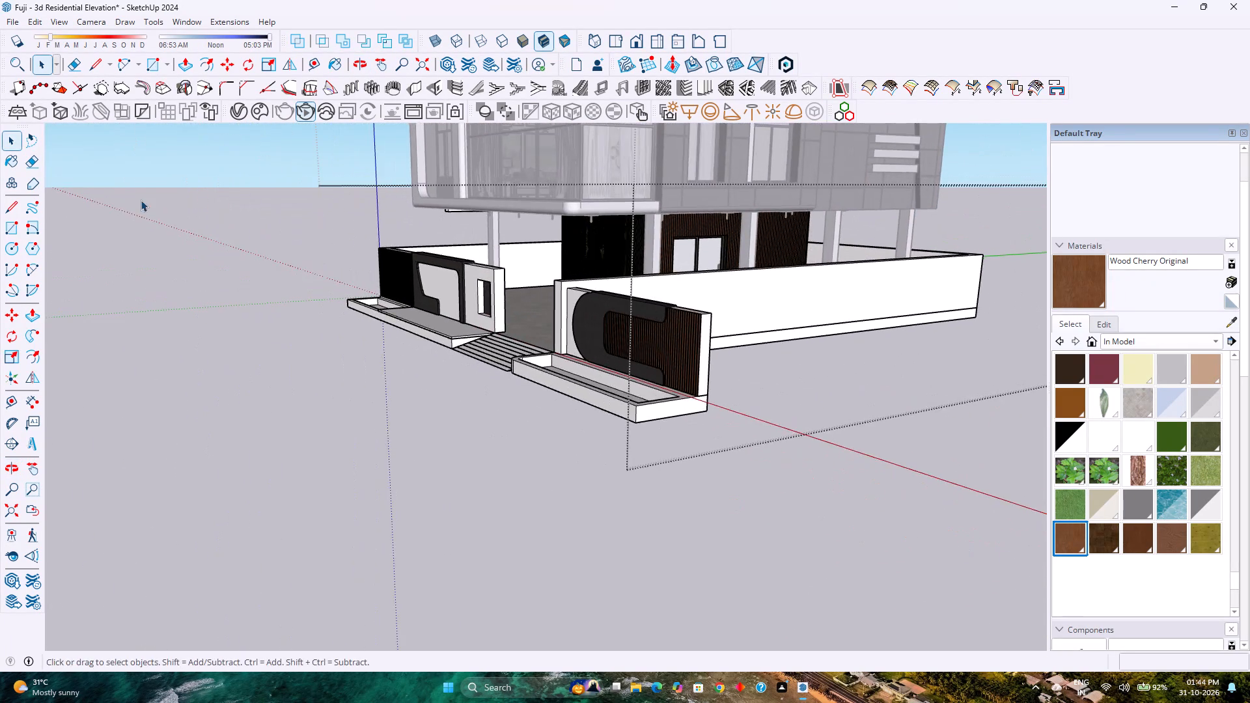
scroll(137, 197, "down", 1, "shift")
middle_click_drag(137, 198, 139, 209, "shift")
middle_click_drag(141, 215, 158, 392, "shift")
middle_click_drag(207, 374, 215, 370)
middle_click(221, 368)
middle_click_drag(240, 363, 411, 347)
Leave the boundary wall group's editing context and save the residential elevation model.
key("Escape")
scroll(418, 342, "down", 5)
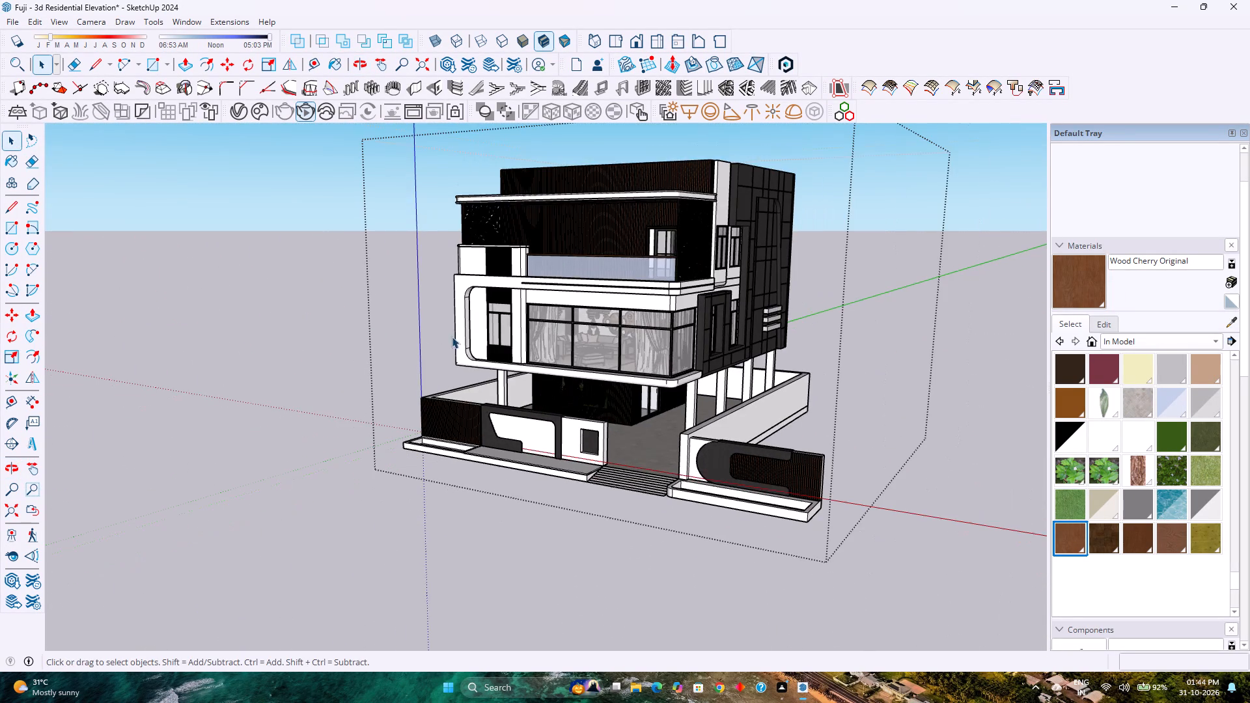
middle_click_drag(497, 336, 482, 370, "shift")
middle_click_drag(475, 385, 458, 420, "shift")
middle_click_drag(454, 431, 448, 442, "shift")
middle_click_drag(448, 442, 445, 448, "shift")
middle_click_drag(510, 413, 415, 531, "shift")
middle_click_drag(415, 517, 443, 425)
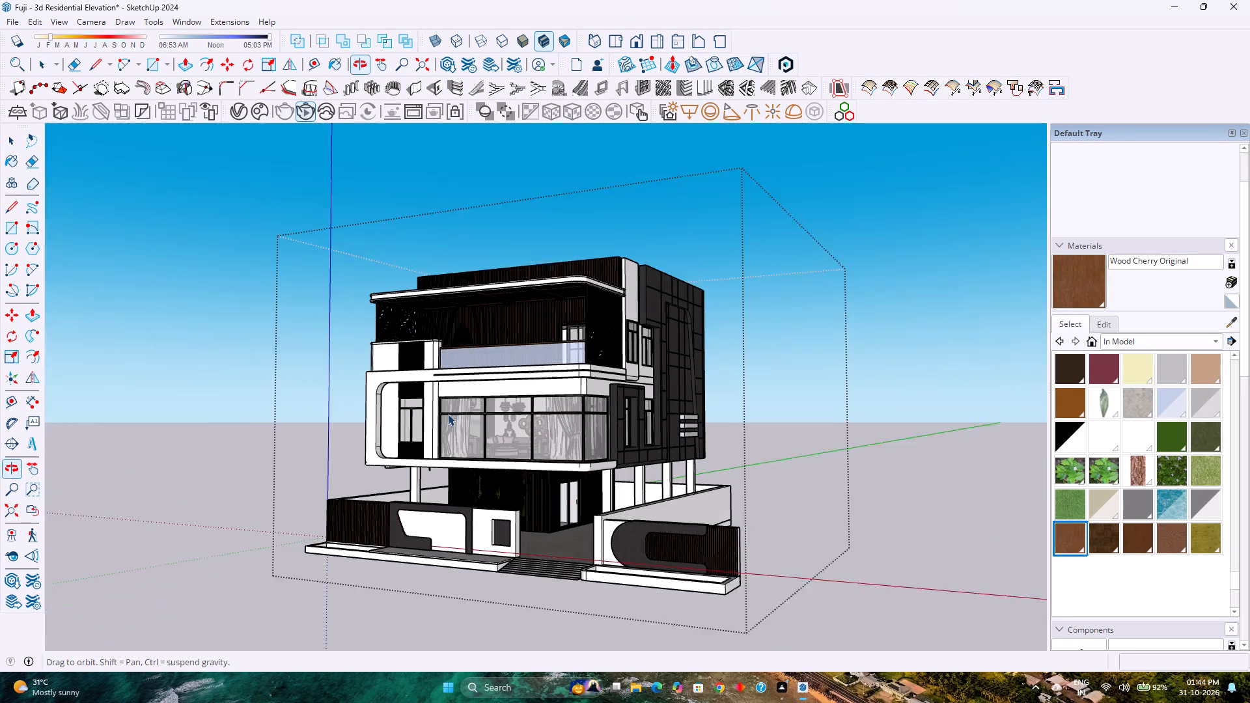
key("ctrl+s")
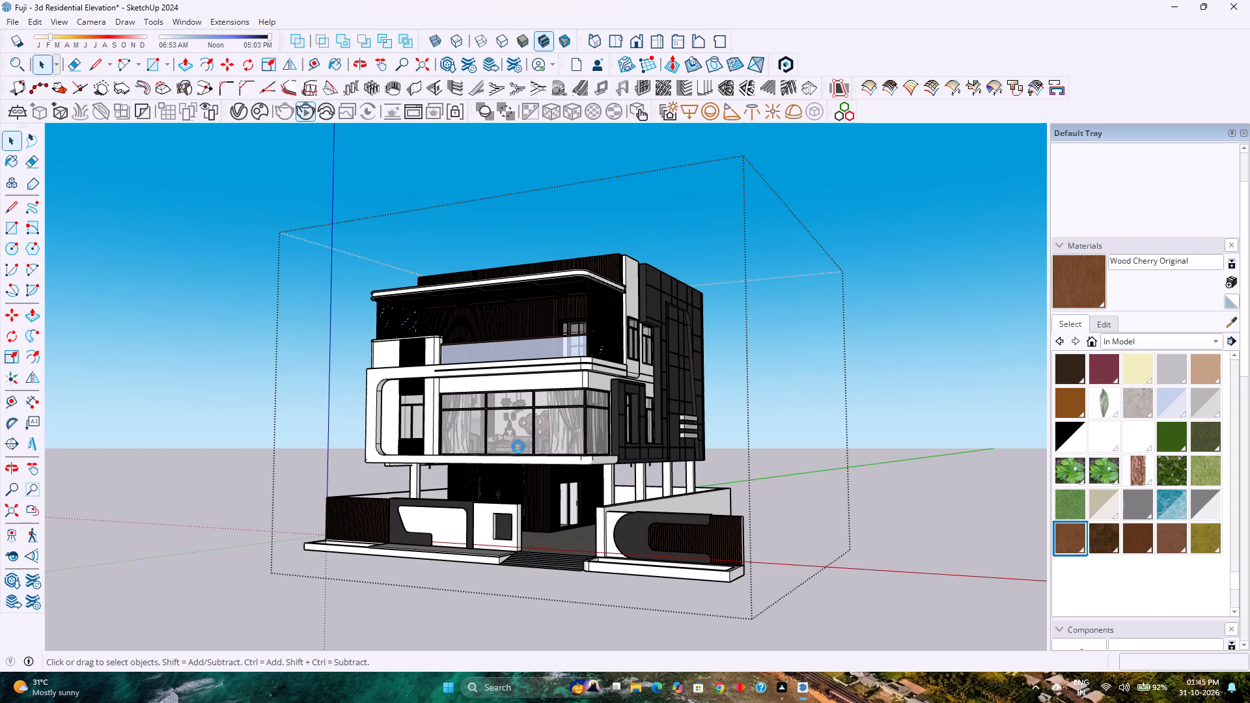
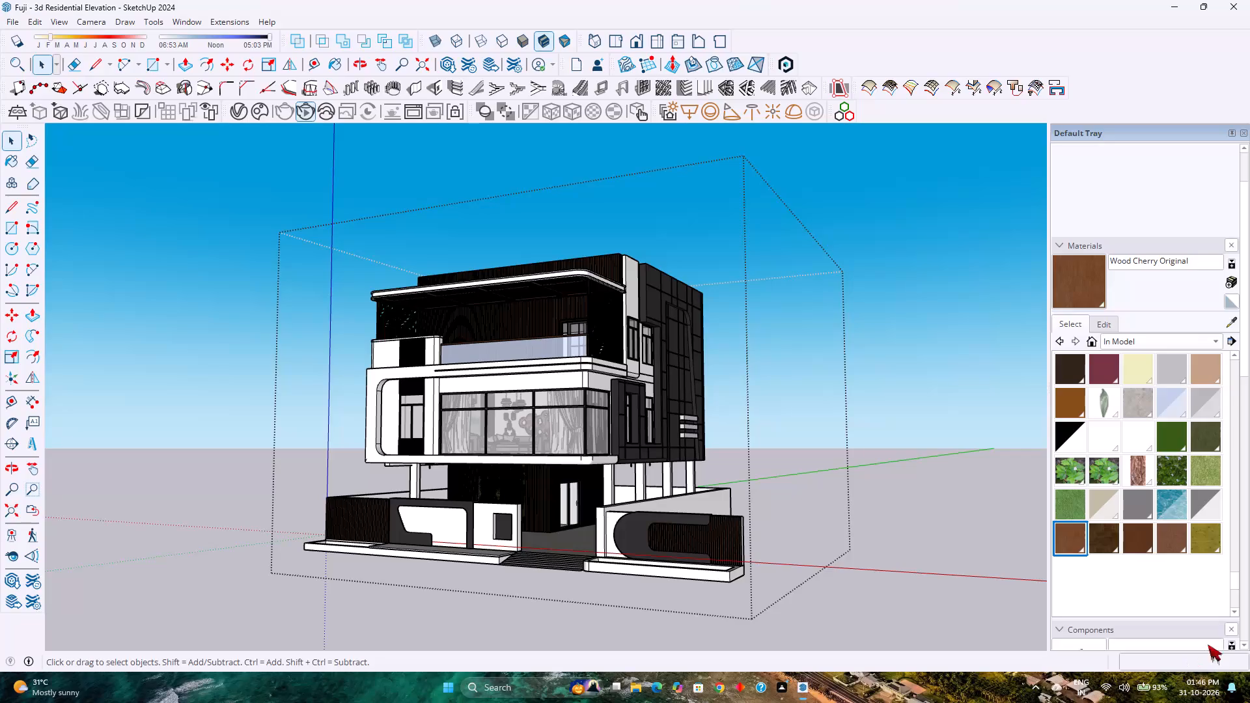
Examine the house's front facade from near and far, including the balcony, large corner glazing, entrance and boundary wall.
scroll(1172, 651, "down", 1)
scroll(476, 479, "up", 2)
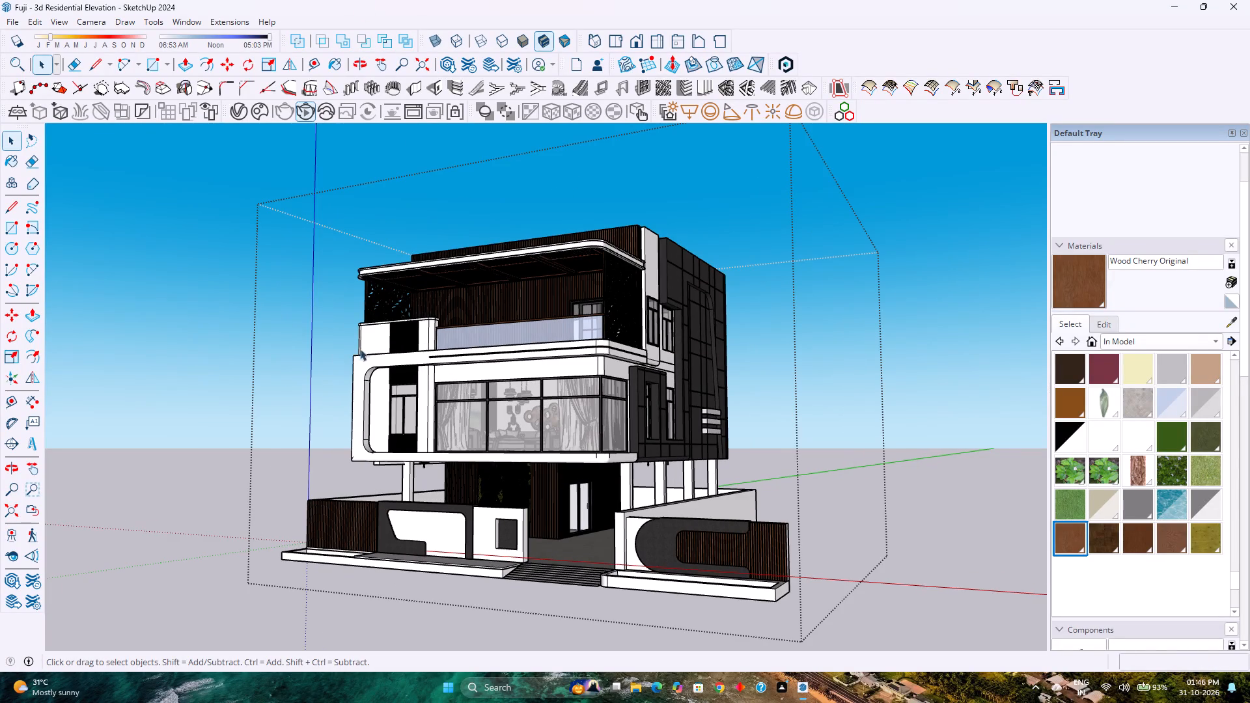
scroll(385, 402, "down", 3)
scroll(390, 408, "up", 4)
scroll(391, 408, "down", 1)
scroll(395, 409, "up", 3)
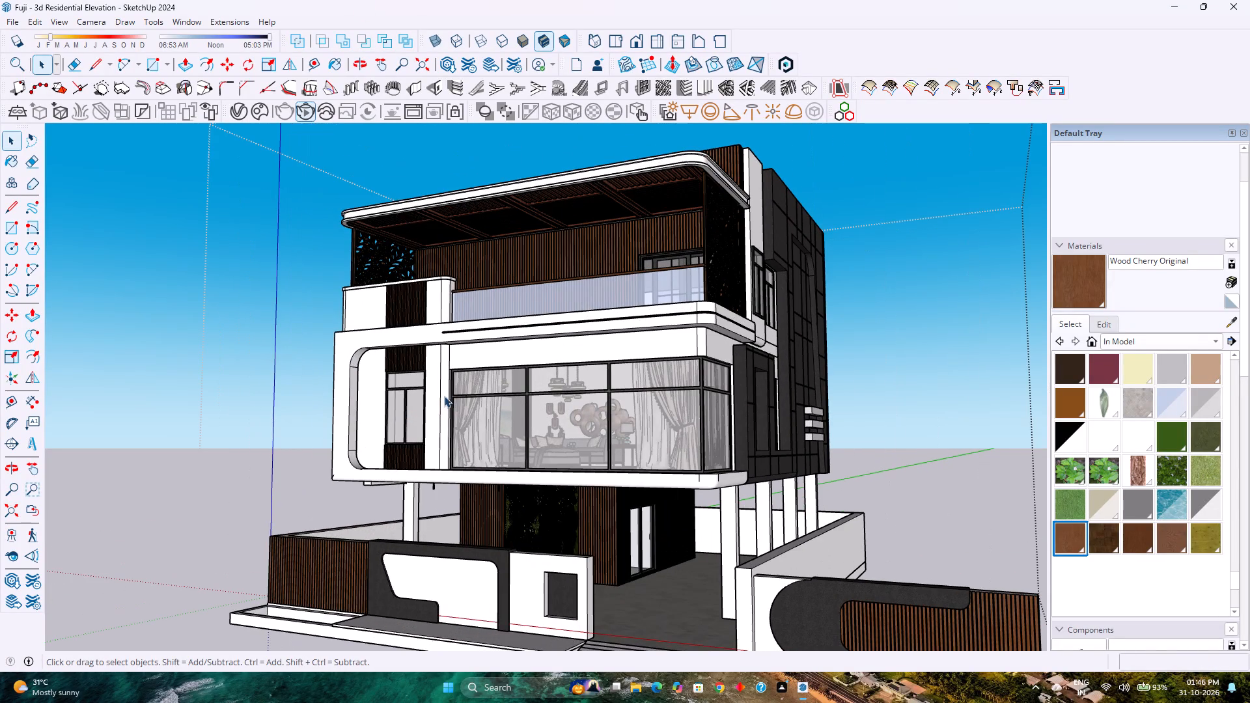
scroll(444, 396, "down", 3)
scroll(444, 394, "up", 3)
scroll(512, 406, "down", 4, "shift")
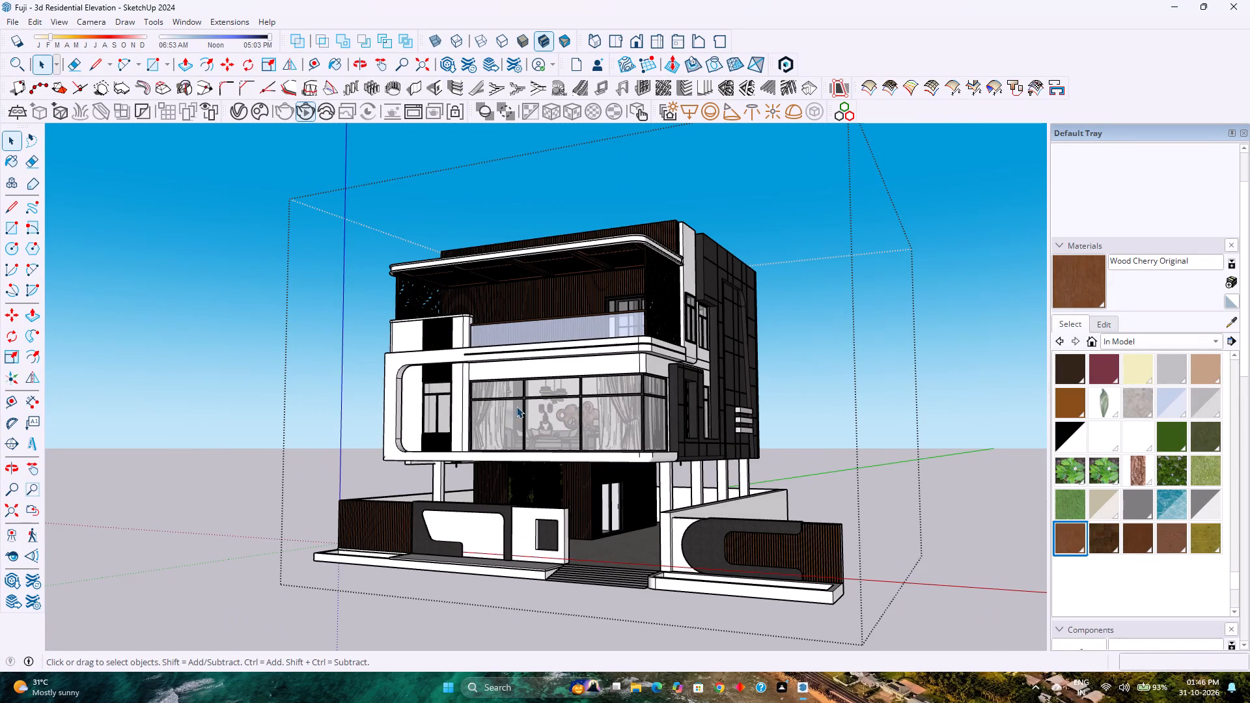
scroll(518, 406, "down", 3)
scroll(518, 406, "up", 3)
scroll(518, 406, "down", 1)
scroll(518, 406, "up", 8)
scroll(518, 406, "down", 2)
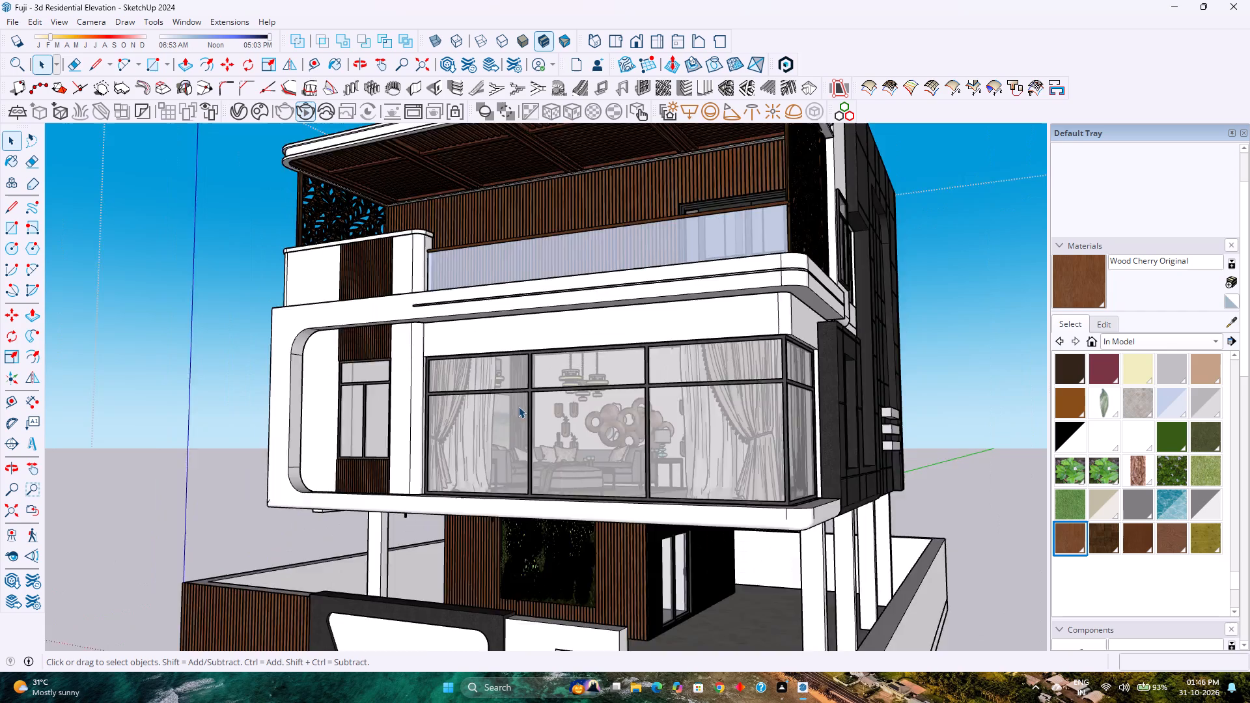
scroll(518, 406, "down", 5)
scroll(518, 406, "up", 4)
scroll(518, 406, "down", 3)
scroll(518, 406, "up", 1)
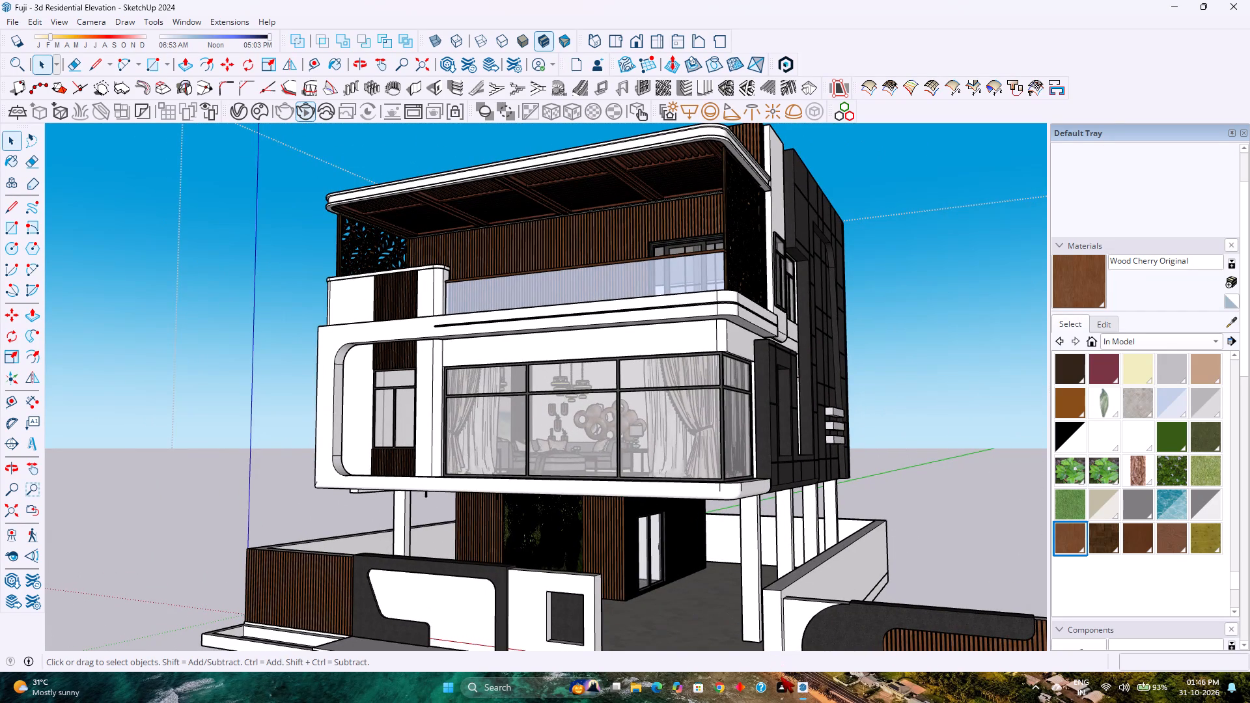
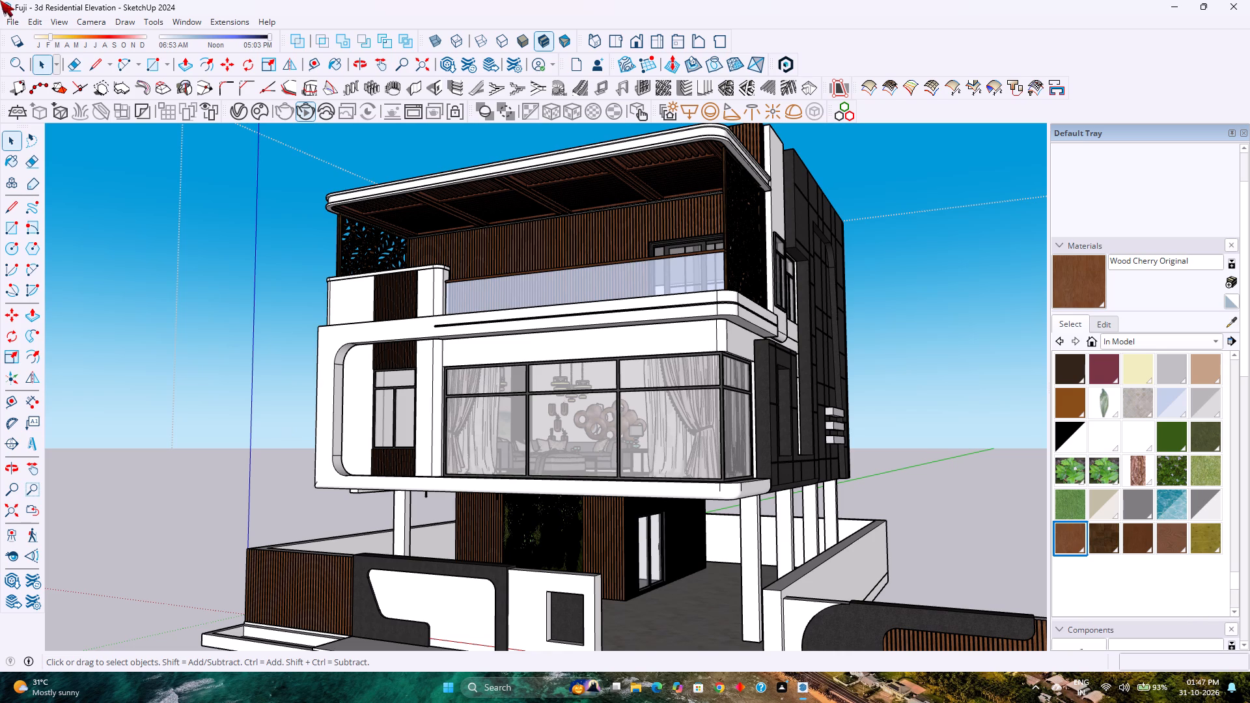
Examine the house's front and side facade, including the upper balcony's wood louvre wall, glass railing and sliding door.
scroll(1, 700, "down", 5)
scroll(0, 448, "down", 1)
scroll(593, 412, "up", 1)
scroll(704, 361, "down", 5)
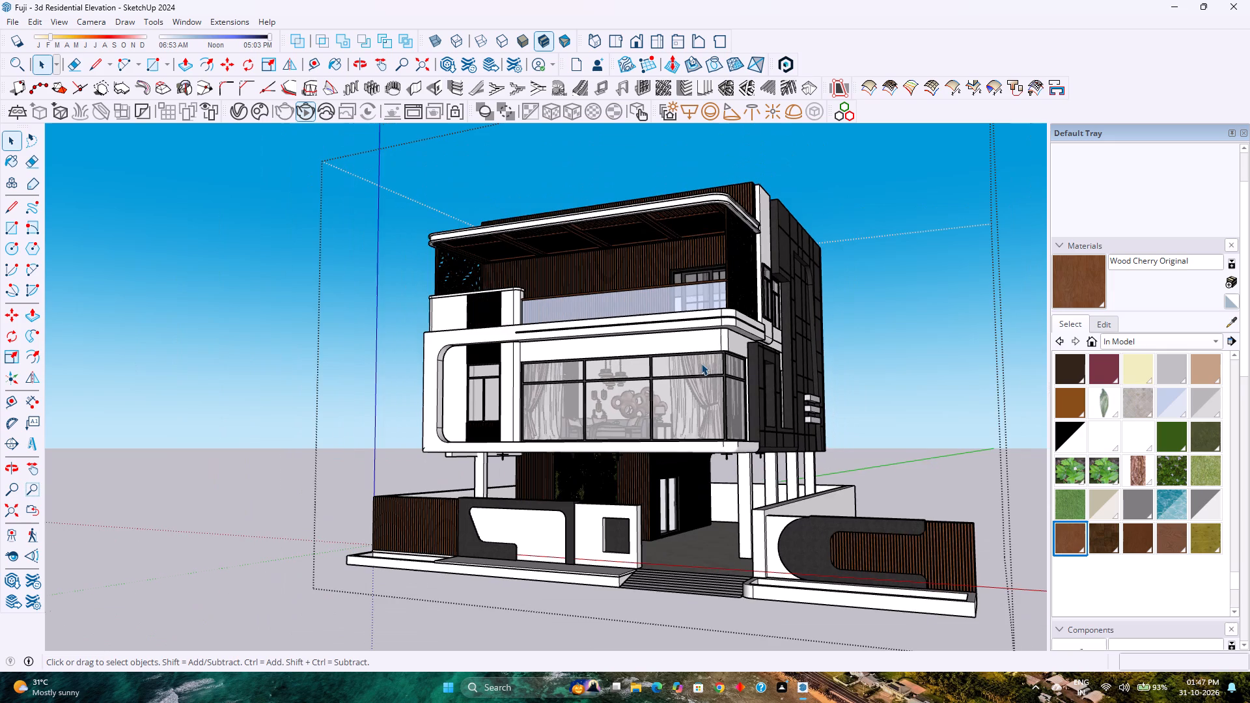
scroll(701, 363, "down", 3)
scroll(720, 374, "down", 1, "shift")
middle_click_drag(710, 374, 559, 318, "shift")
scroll(594, 331, "up", 4)
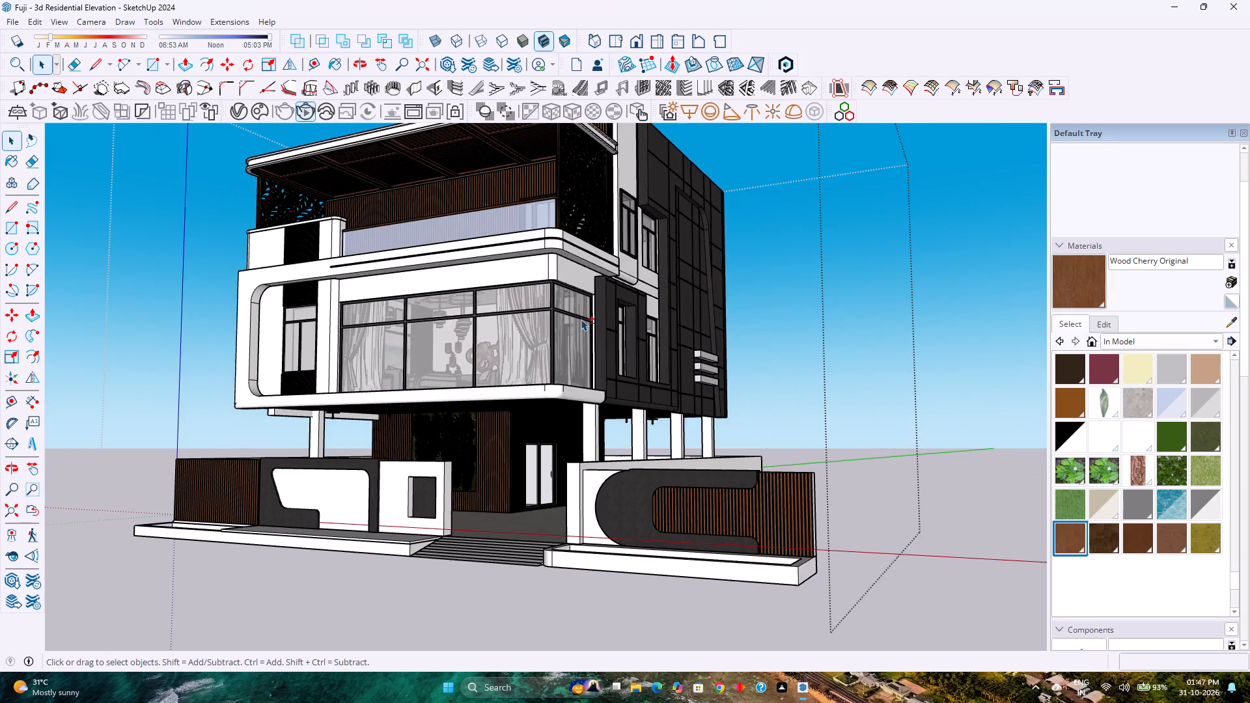
middle_click_drag(581, 319, 600, 442, "shift")
scroll(533, 368, "up", 14)
middle_click_drag(455, 316, 465, 332)
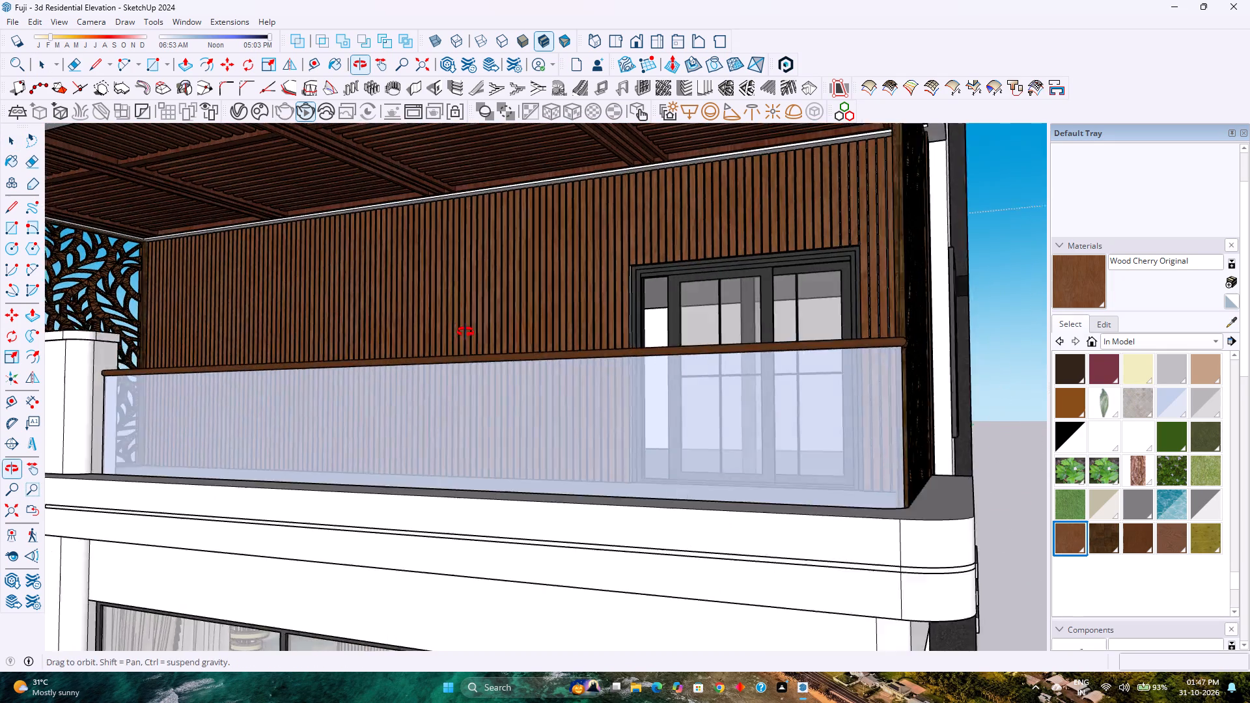
middle_click_drag(465, 332, 473, 348)
scroll(455, 277, "up", 3)
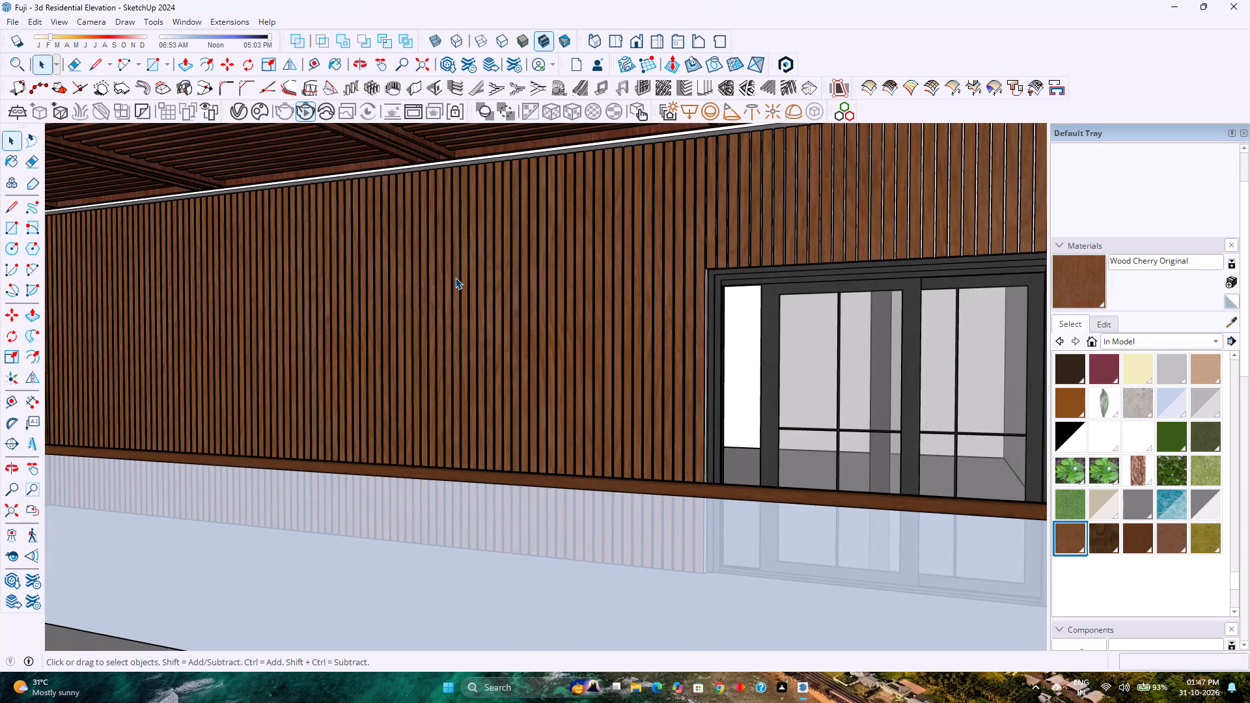
scroll(455, 277, "down", 13)
scroll(449, 287, "up", 1)
scroll(449, 287, "down", 4)
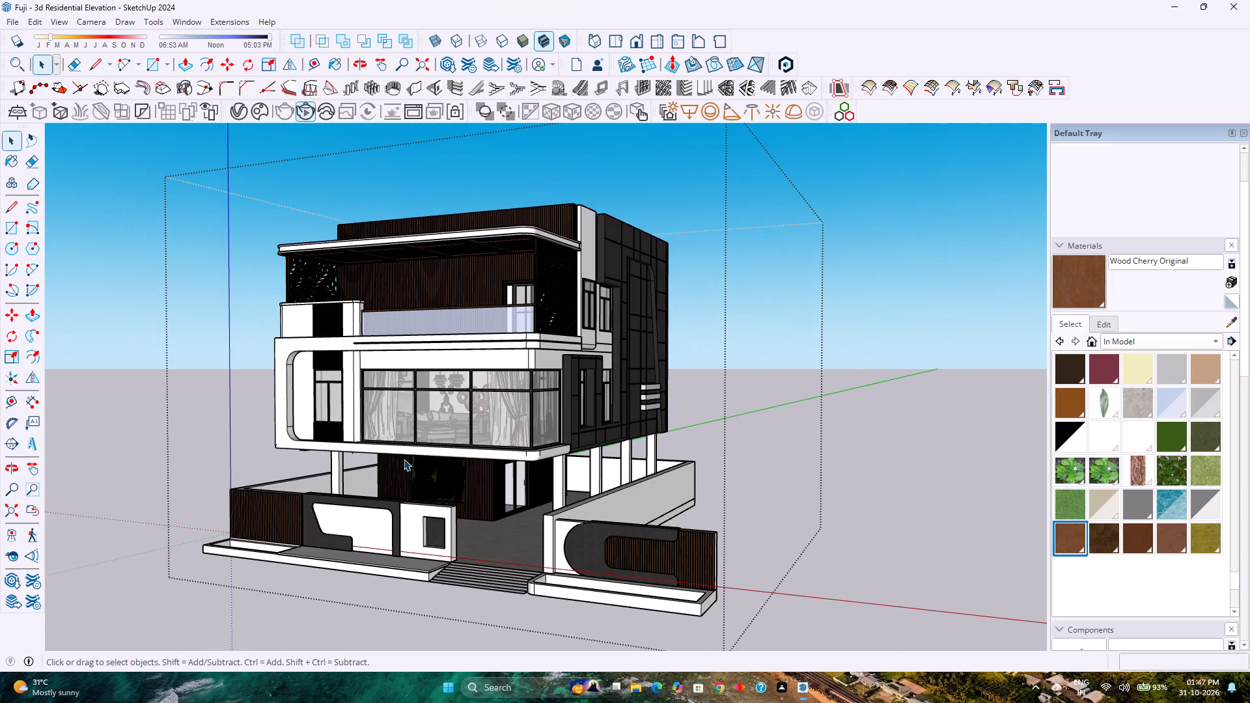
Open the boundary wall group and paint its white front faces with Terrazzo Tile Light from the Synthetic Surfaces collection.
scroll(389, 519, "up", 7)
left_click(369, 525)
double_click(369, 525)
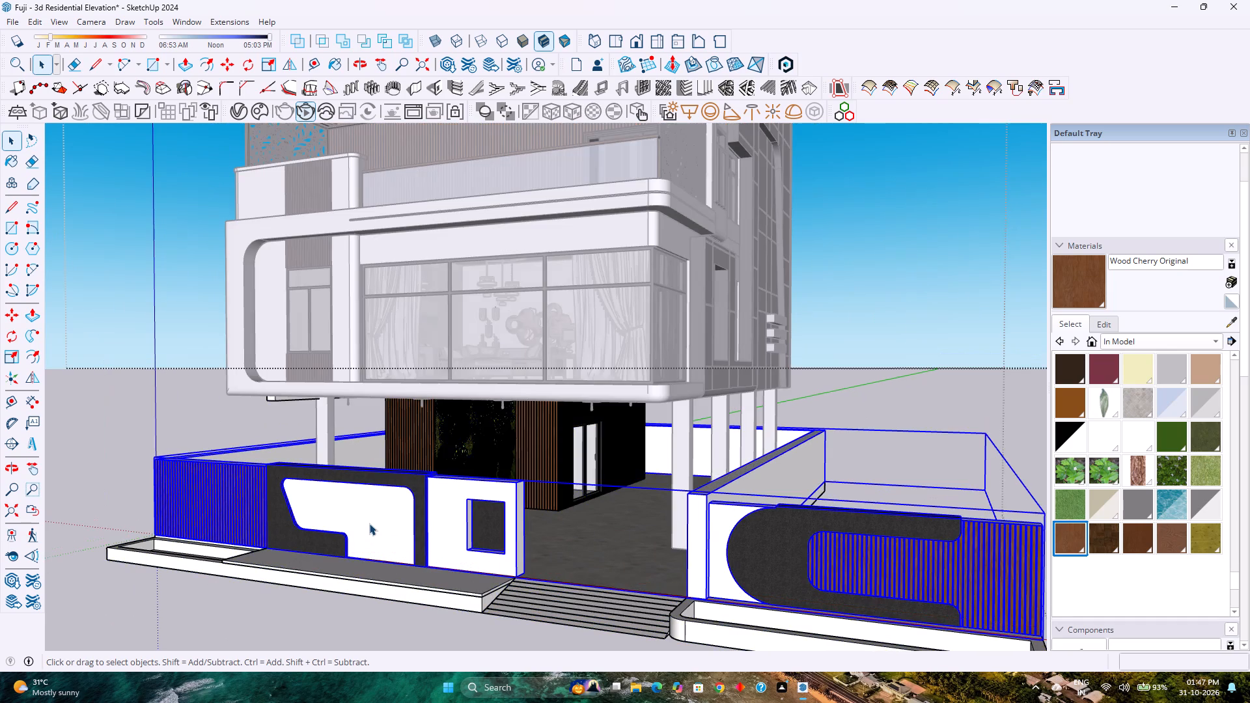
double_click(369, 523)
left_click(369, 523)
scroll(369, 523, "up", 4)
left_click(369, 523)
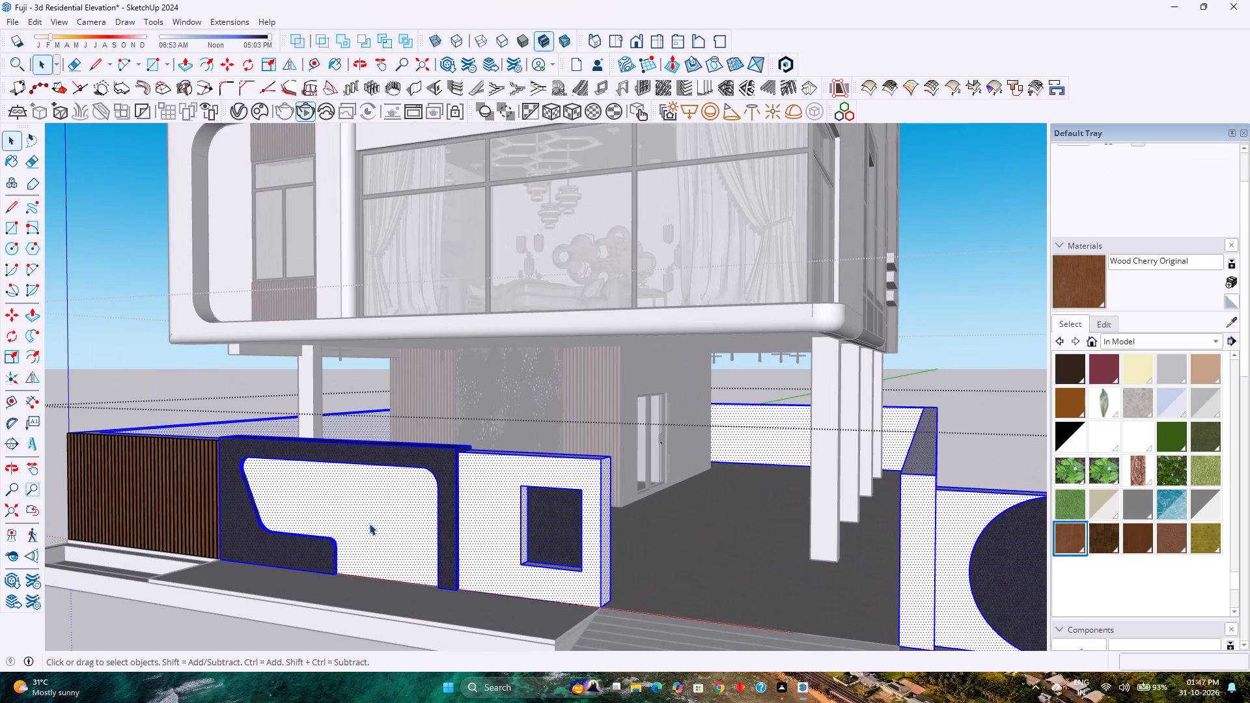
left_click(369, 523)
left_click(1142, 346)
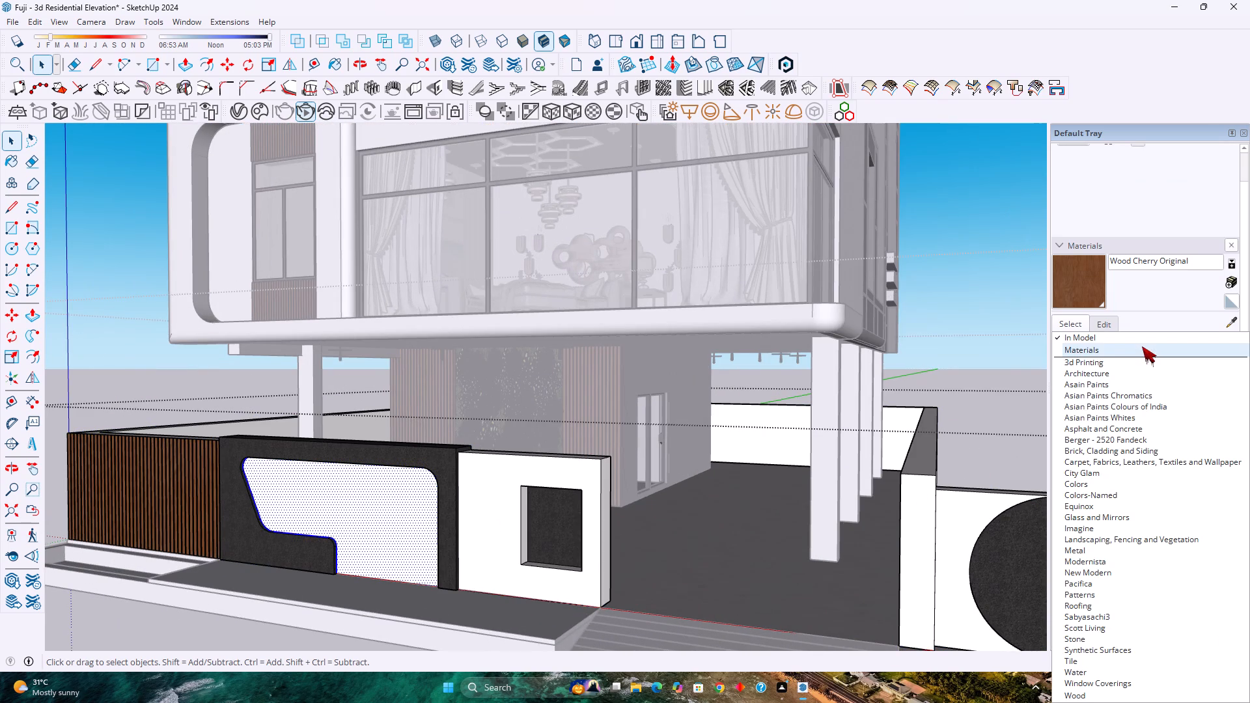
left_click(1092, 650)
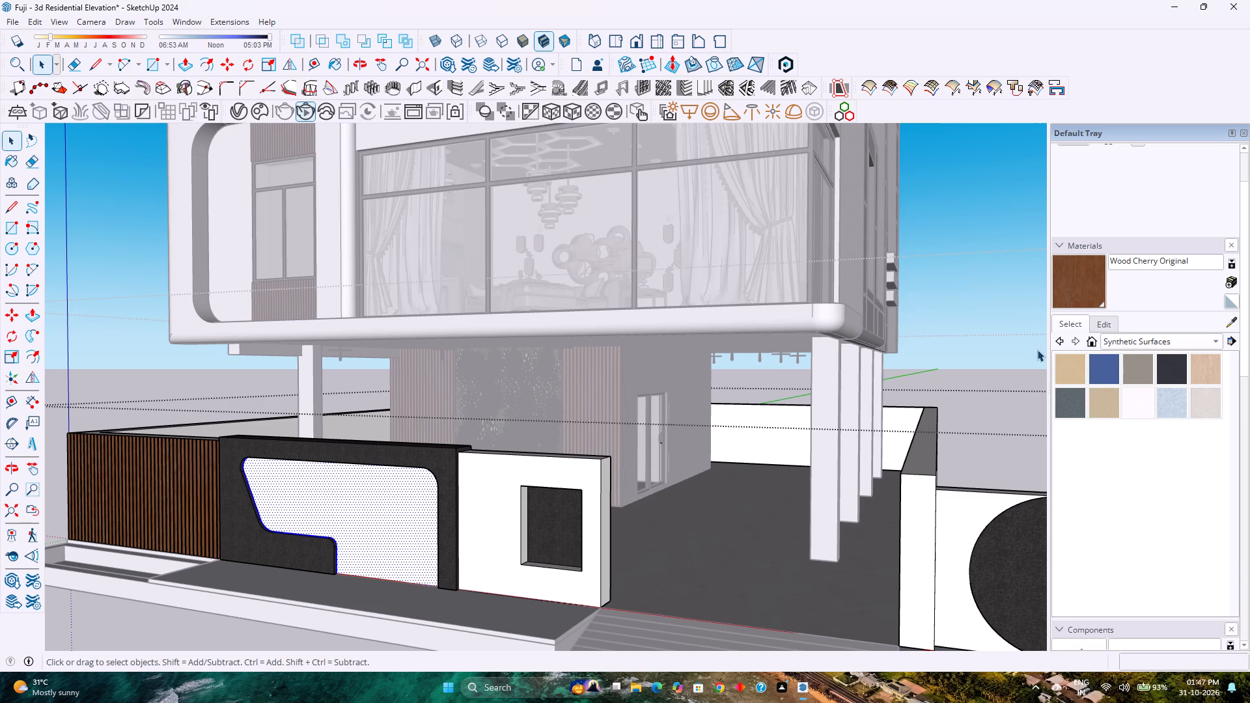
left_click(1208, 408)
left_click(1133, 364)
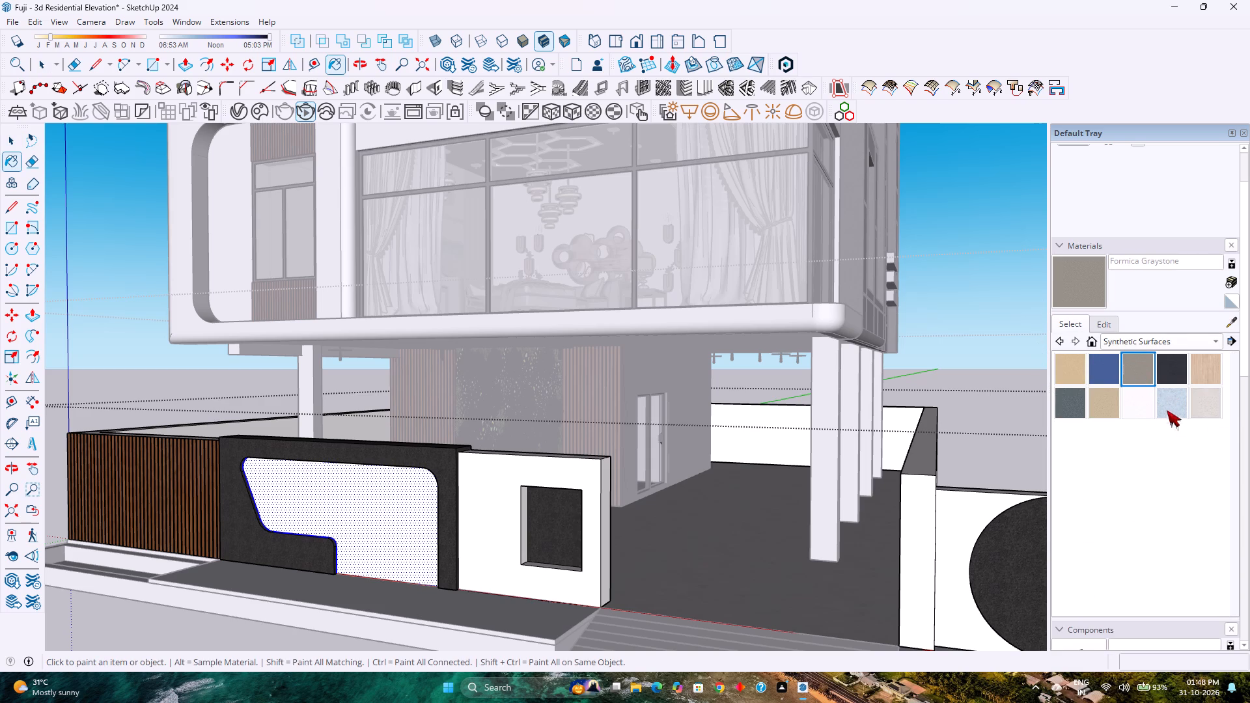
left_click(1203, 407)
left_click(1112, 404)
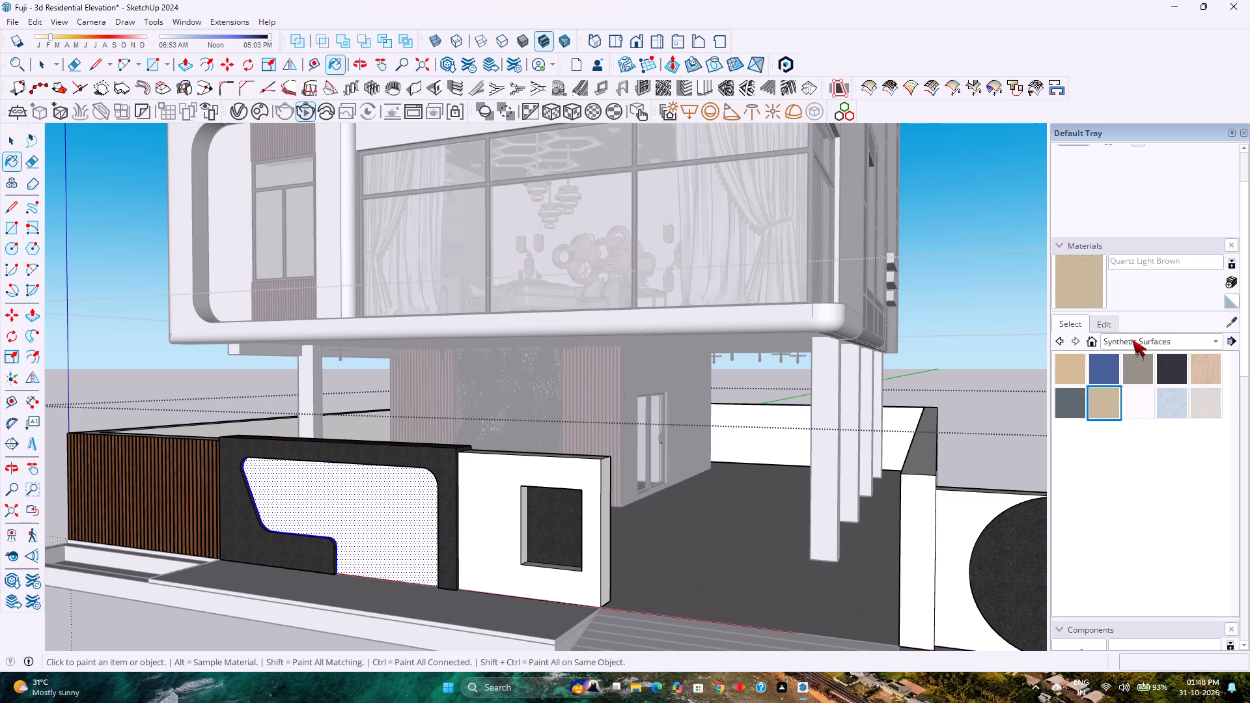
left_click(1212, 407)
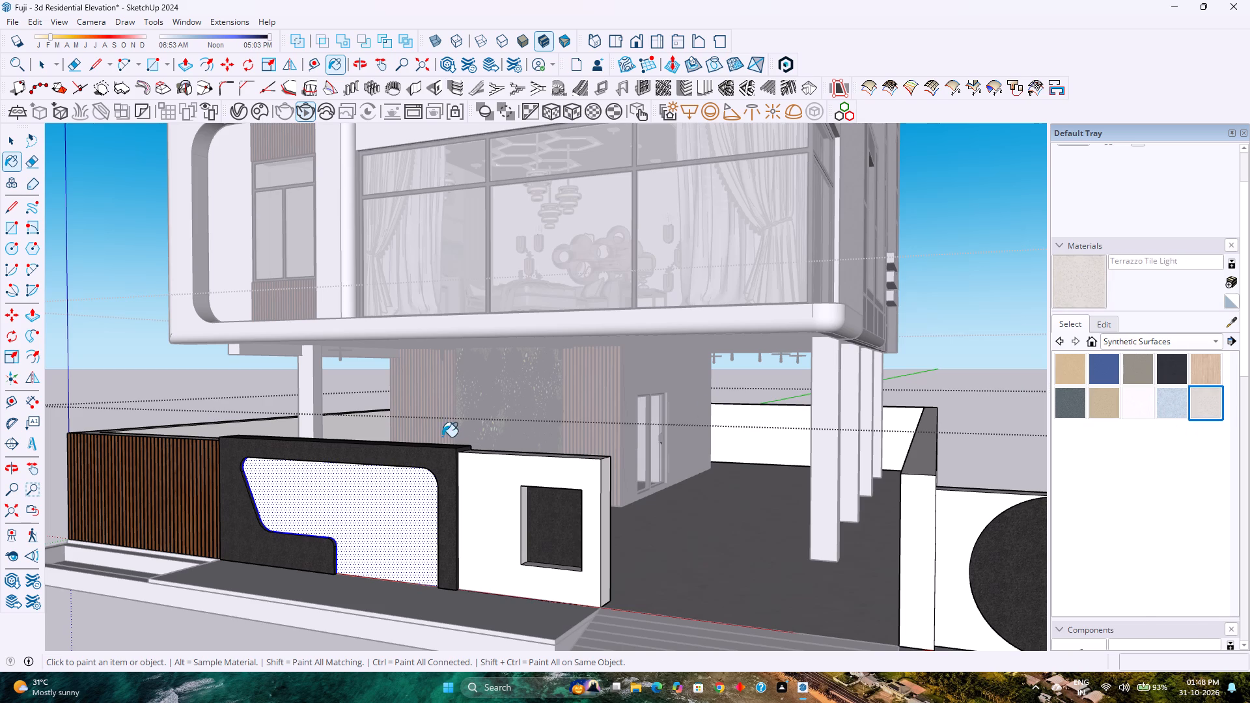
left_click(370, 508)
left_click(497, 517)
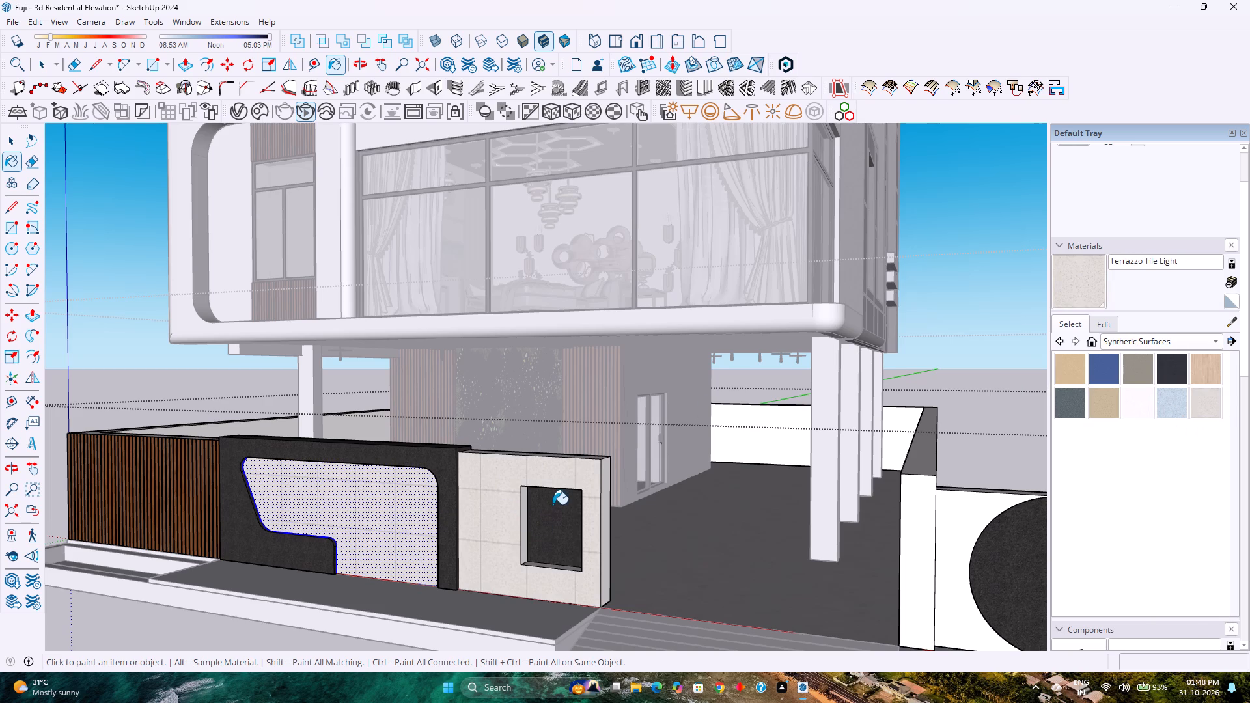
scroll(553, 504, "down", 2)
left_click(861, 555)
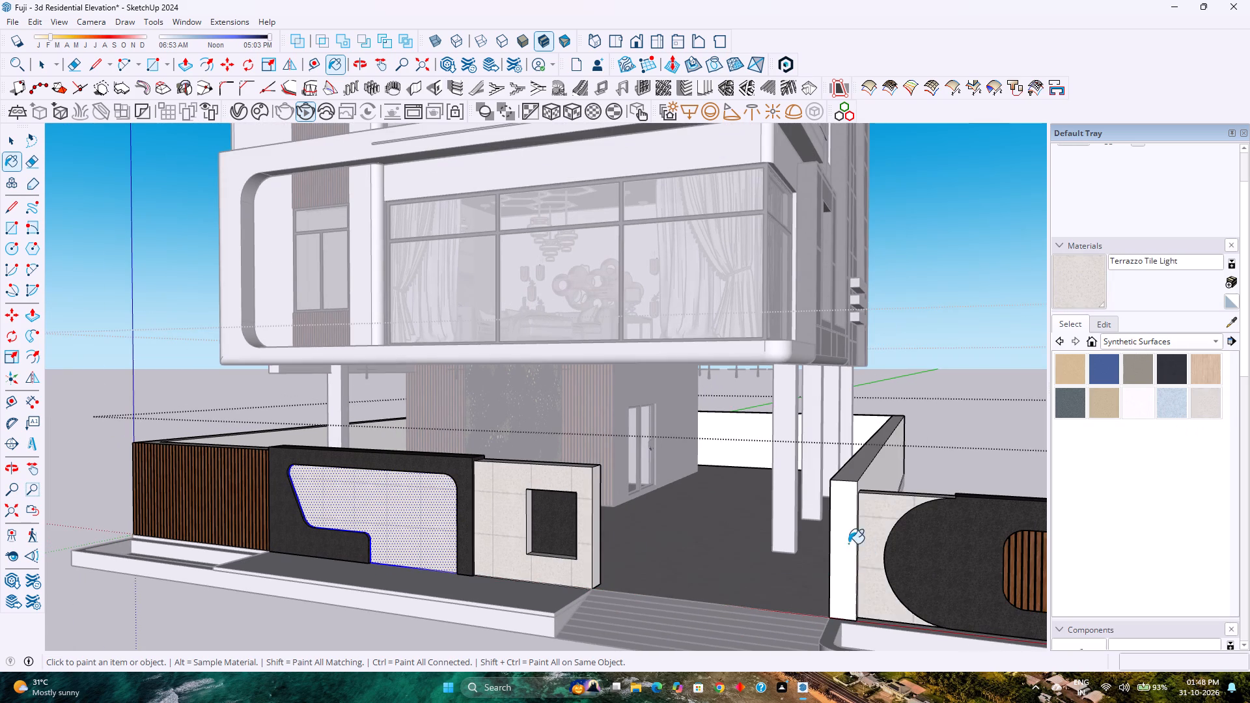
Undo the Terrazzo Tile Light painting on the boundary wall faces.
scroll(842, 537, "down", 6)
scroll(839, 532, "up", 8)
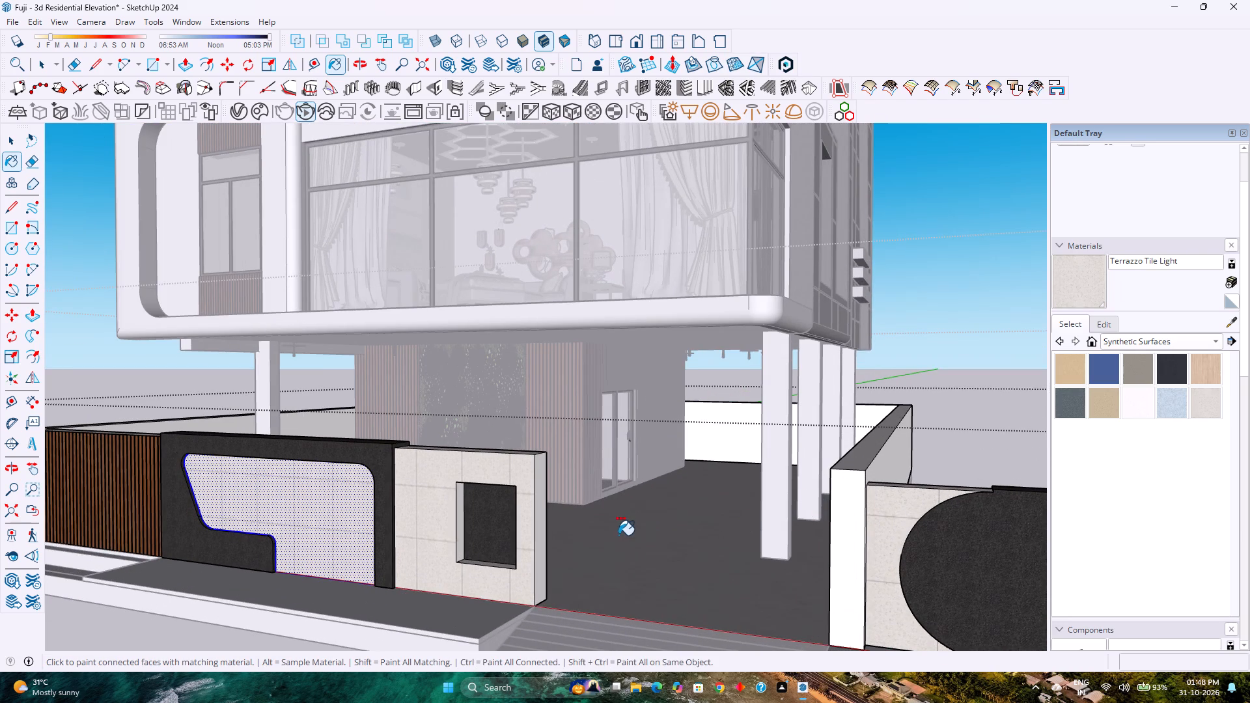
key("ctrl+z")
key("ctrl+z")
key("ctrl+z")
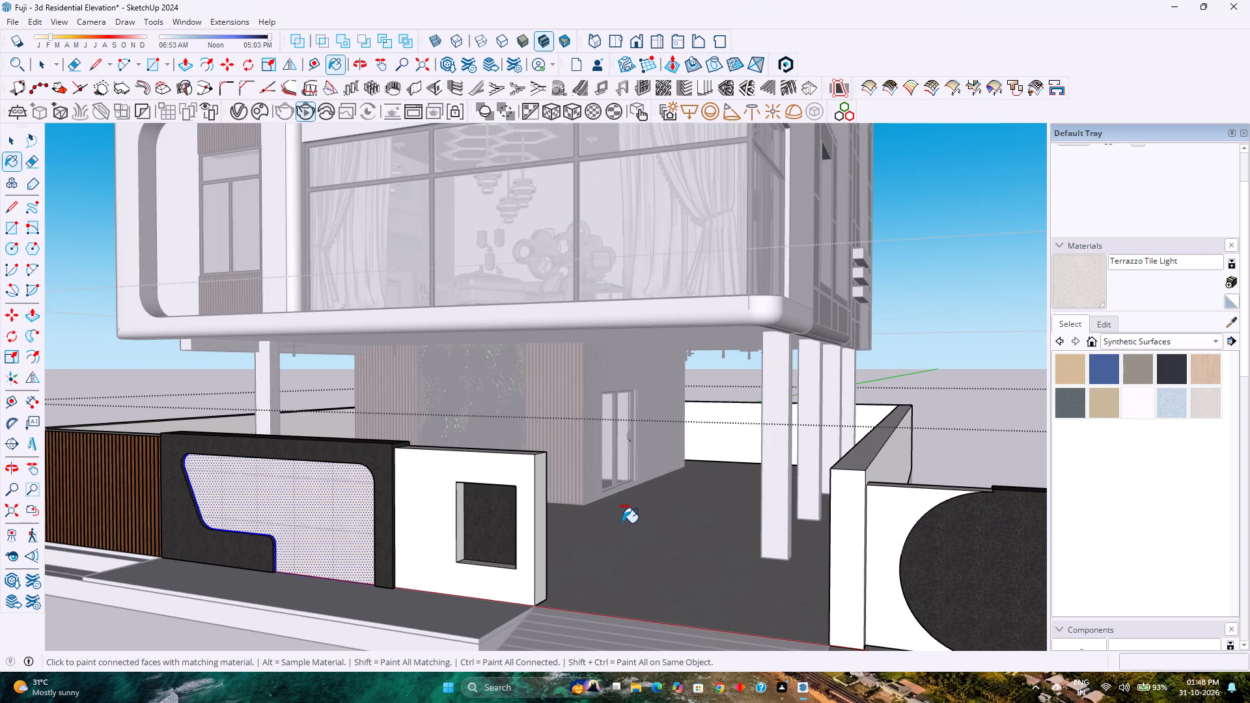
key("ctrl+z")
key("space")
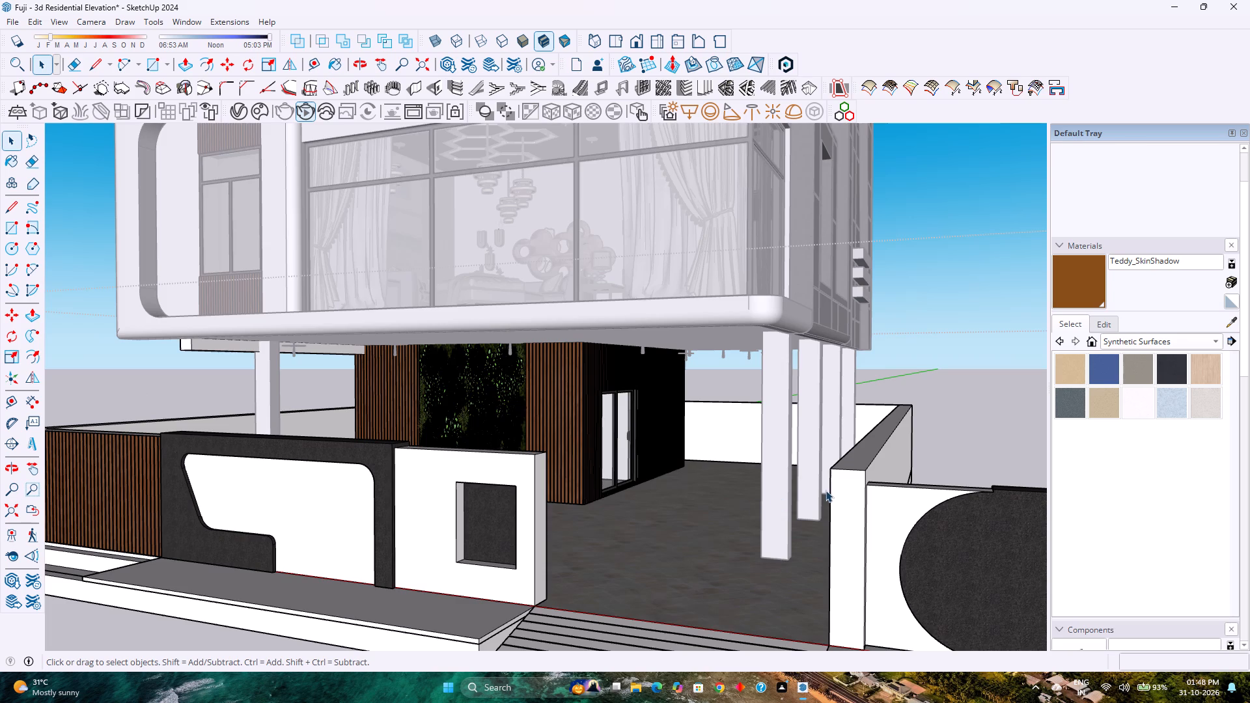
Browse the Stone and Scott Living material collections for a boundary wall finish.
scroll(822, 488, "up", 4)
scroll(822, 487, "down", 4)
left_click(1132, 340)
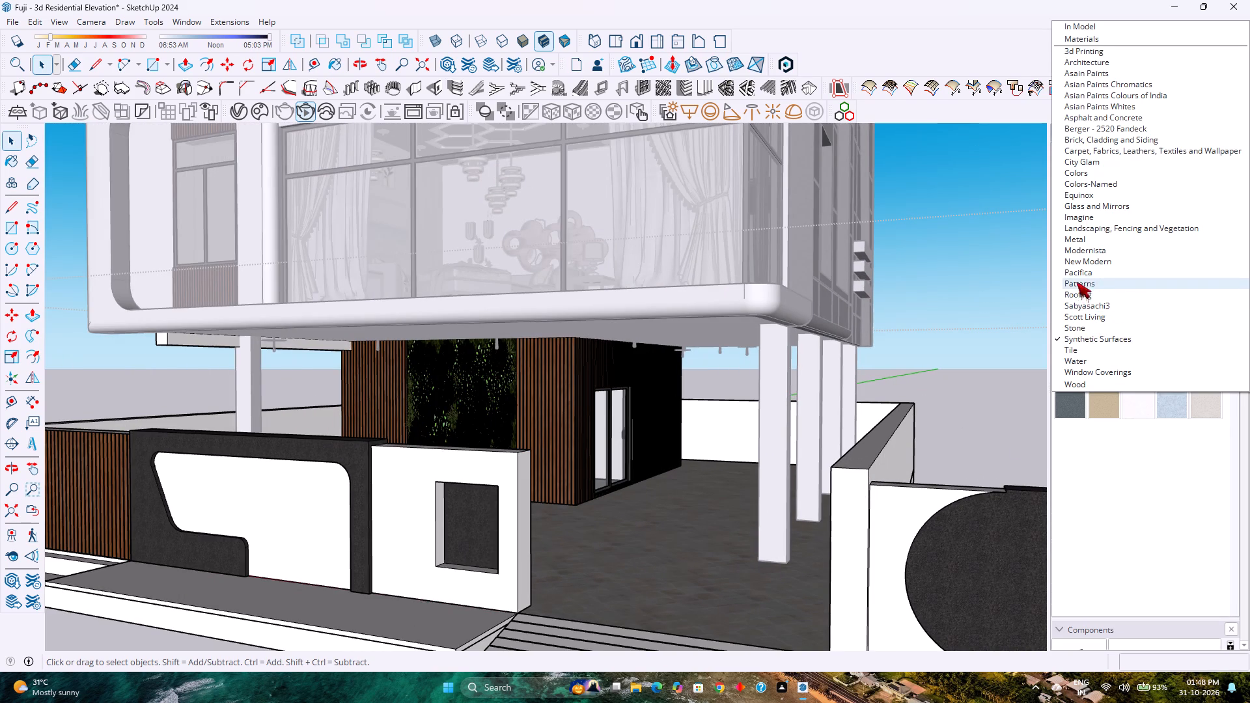
left_click(1091, 324)
left_click(1131, 338)
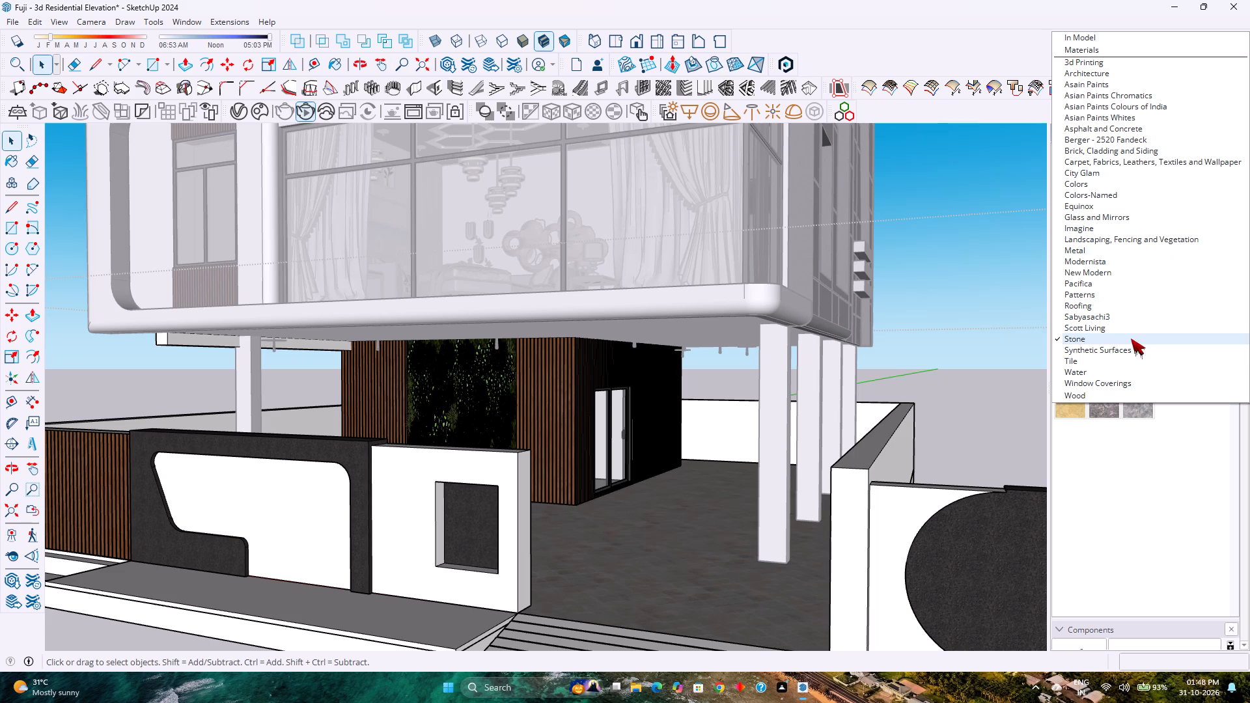
left_click(1072, 510)
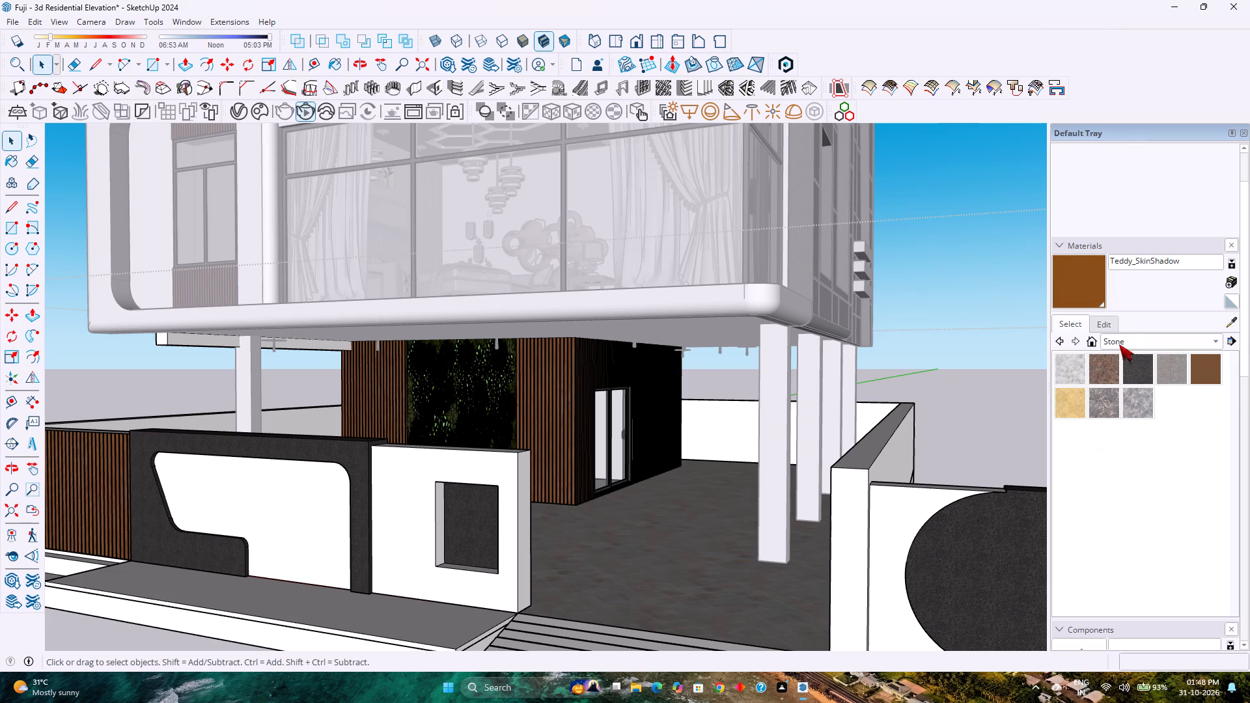
left_click(1119, 344)
left_click(1111, 323)
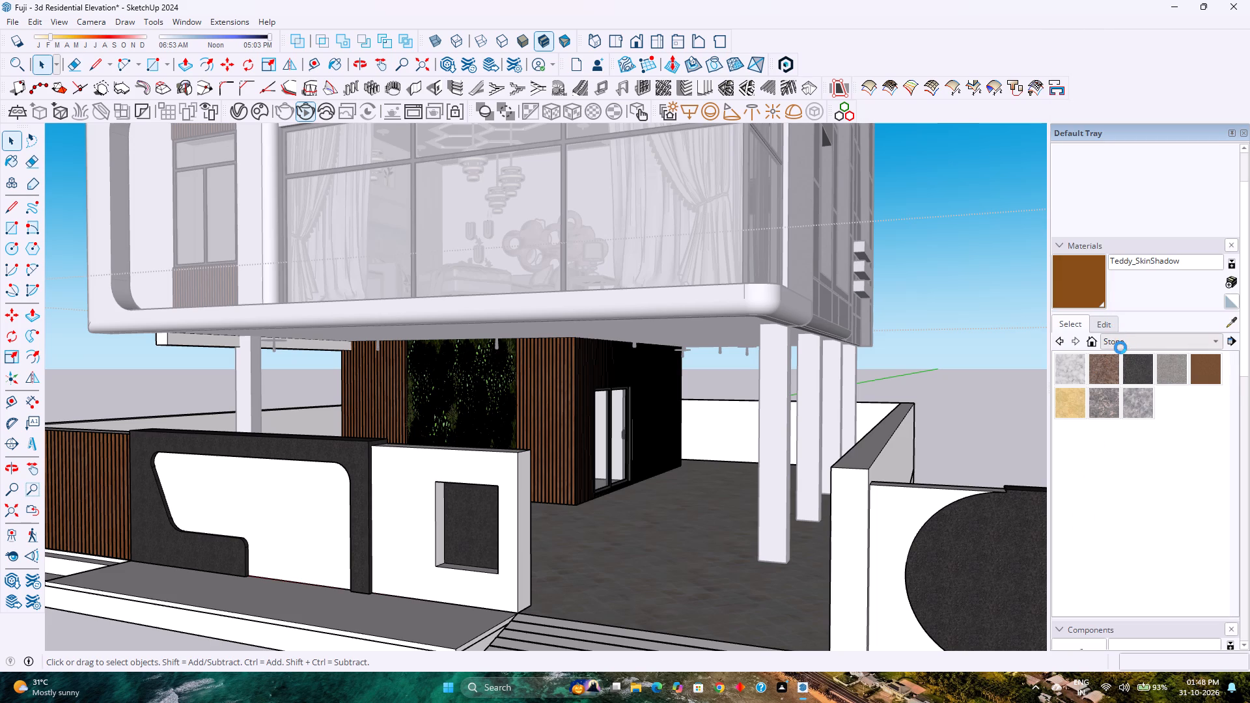
left_click(1124, 343)
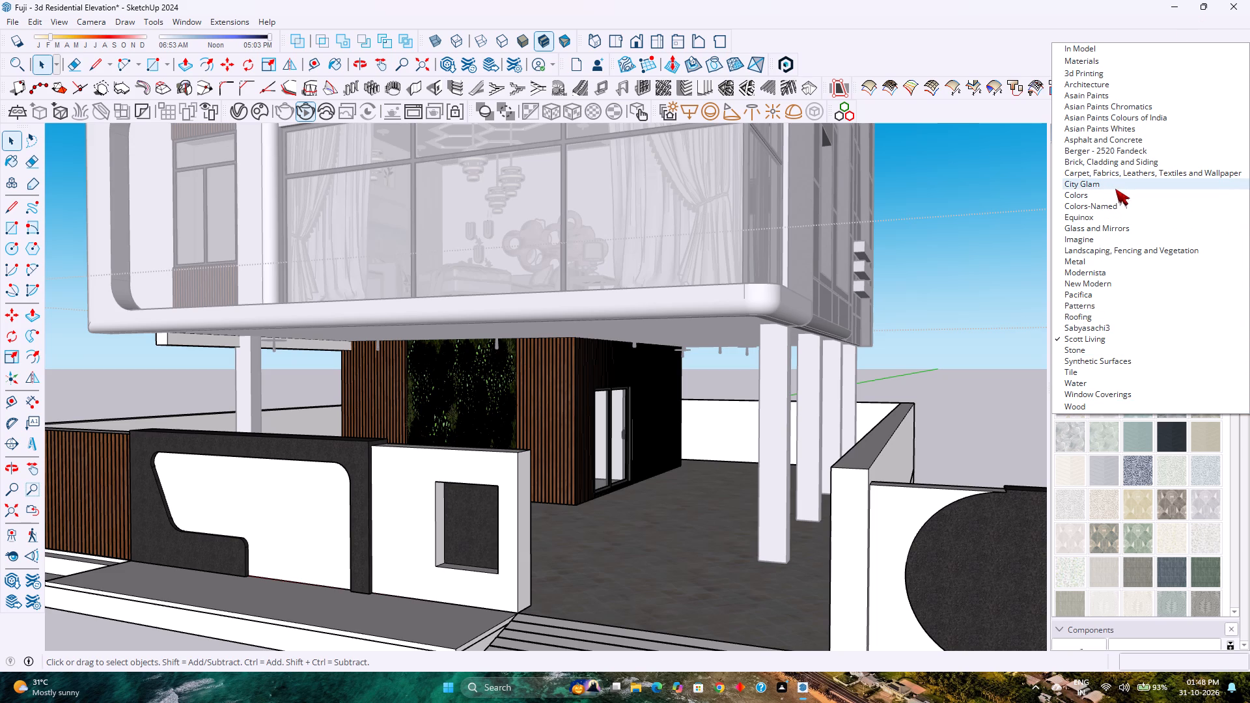
Look through the Equinox and Sabyasachi3 material collections for a suitable wall texture.
left_click(1089, 64)
left_click(1141, 340)
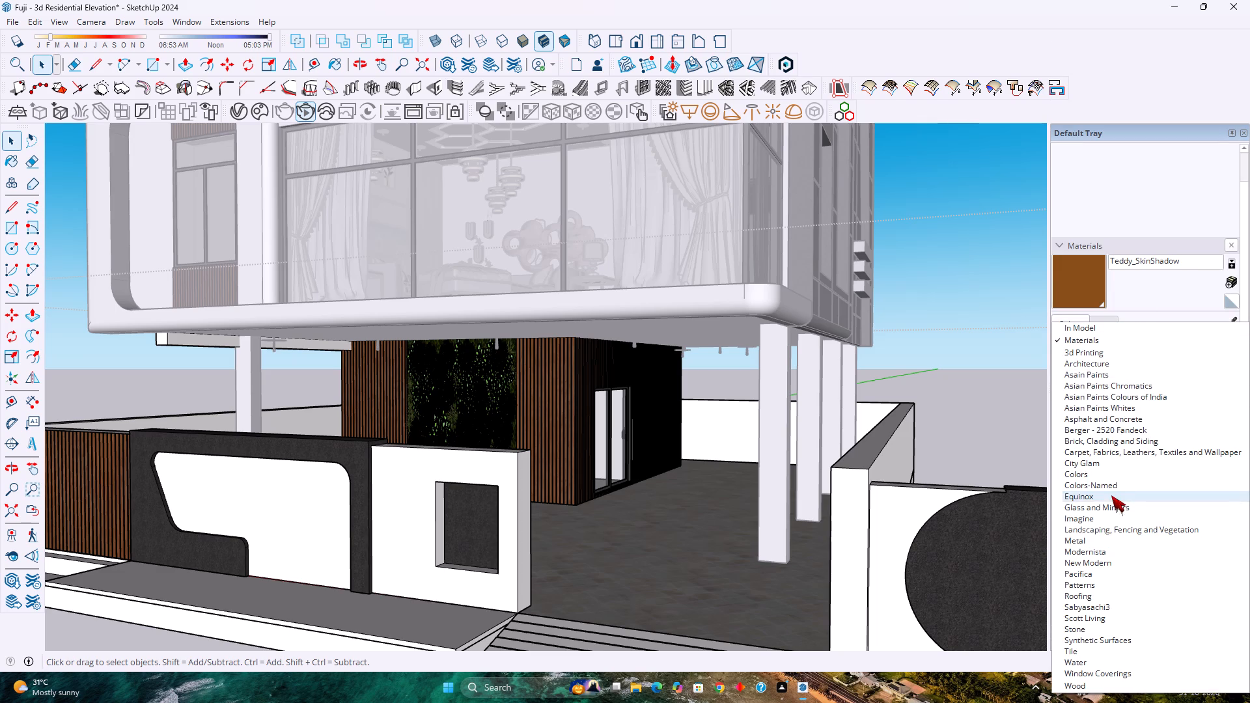
left_click(1095, 499)
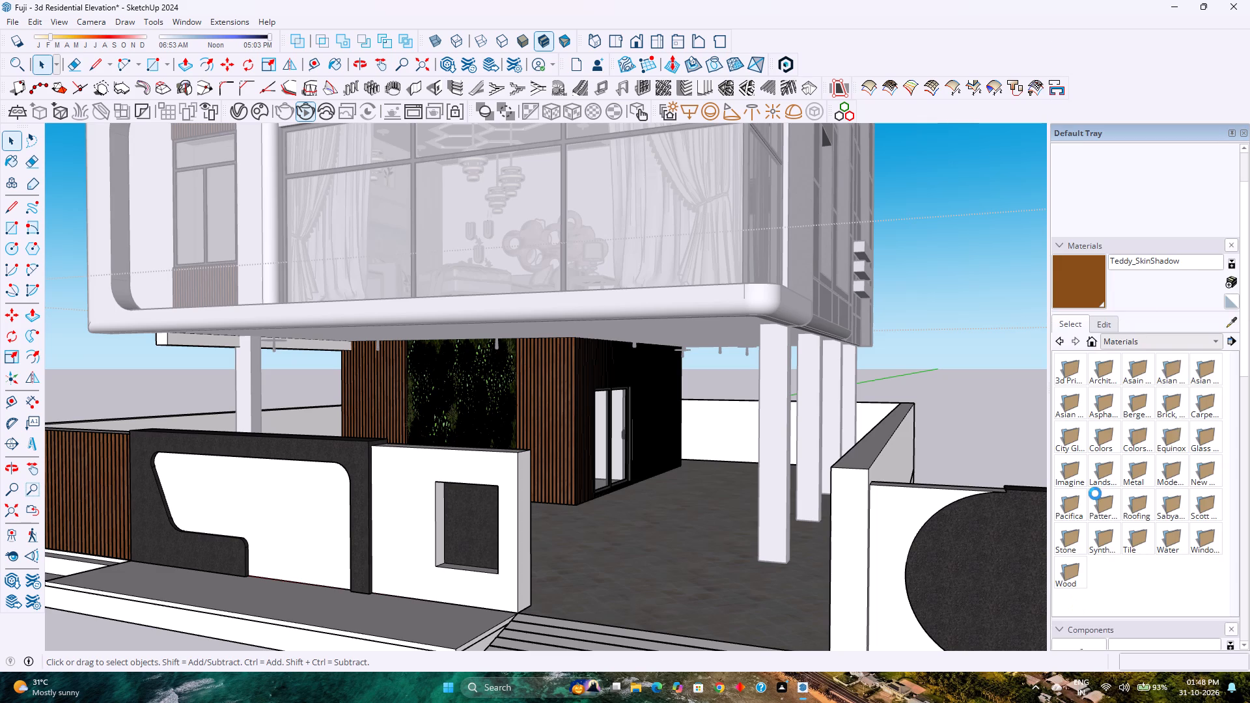
scroll(1113, 456, "down", 4)
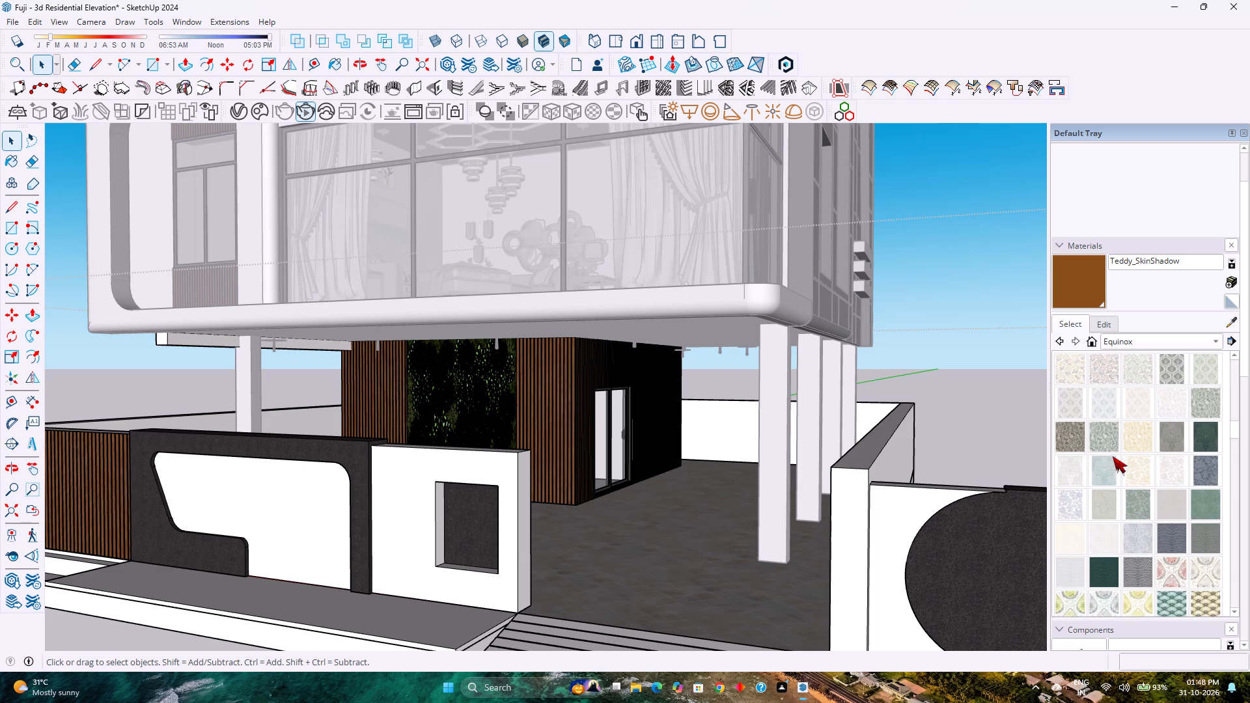
scroll(1113, 456, "down", 9)
left_click(1143, 342)
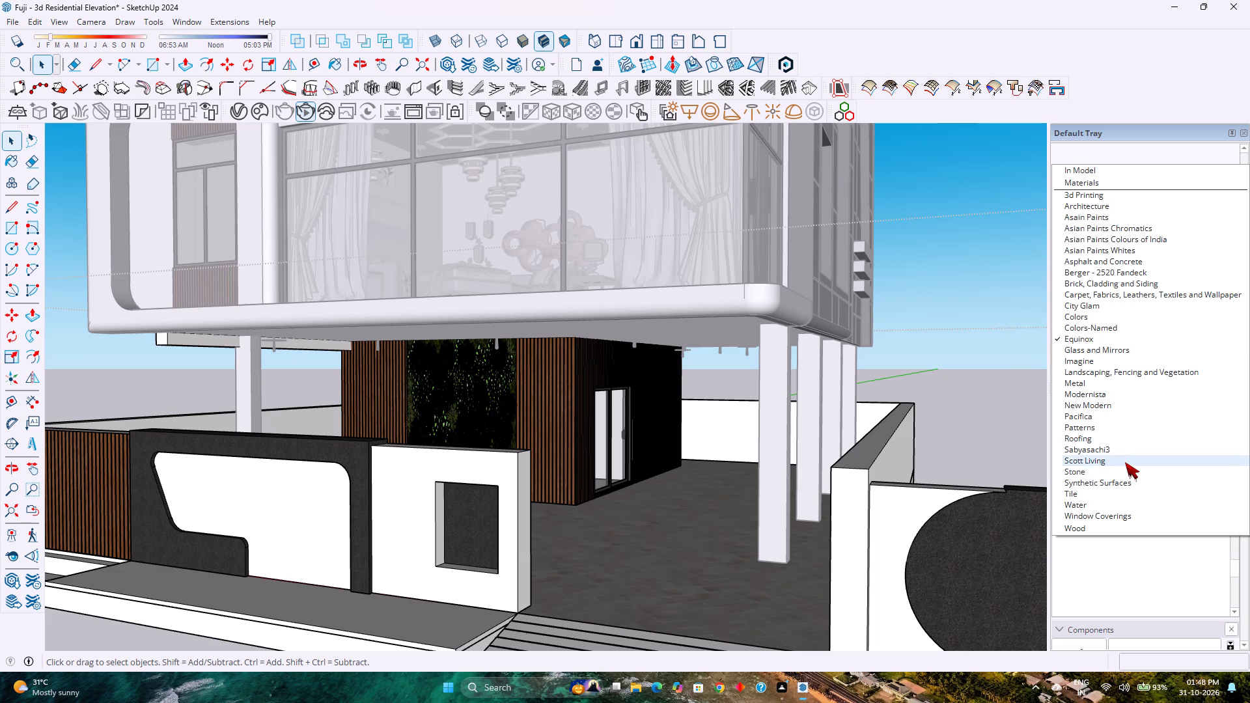
left_click(1128, 447)
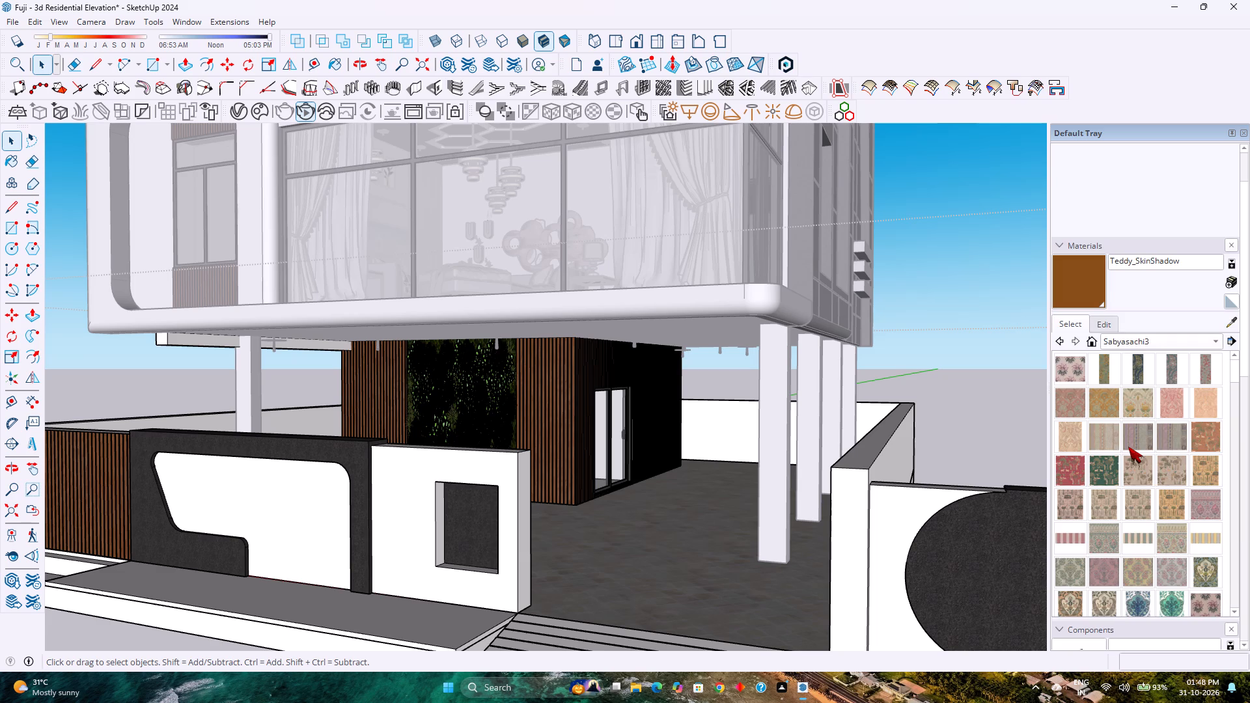
Browse the New Modern collection and pick the pebble-textured material NEW MODERN 31843 ROLL B75.
left_click(1123, 348)
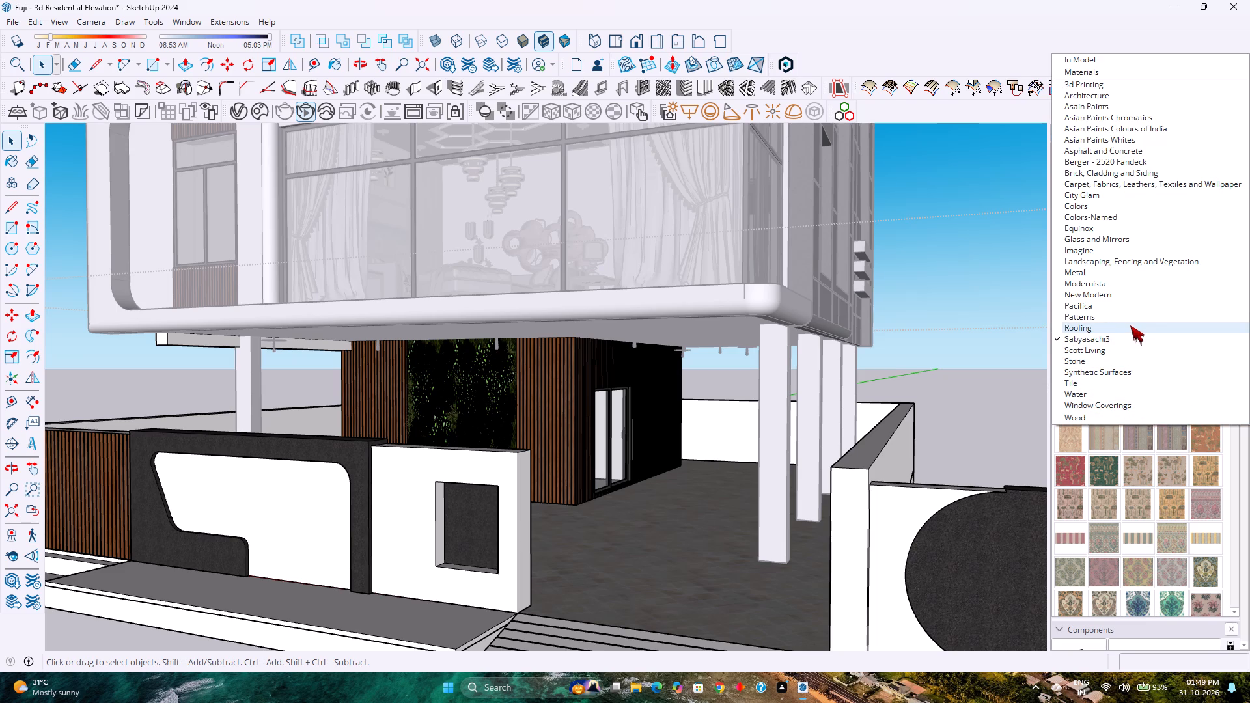
left_click(1105, 295)
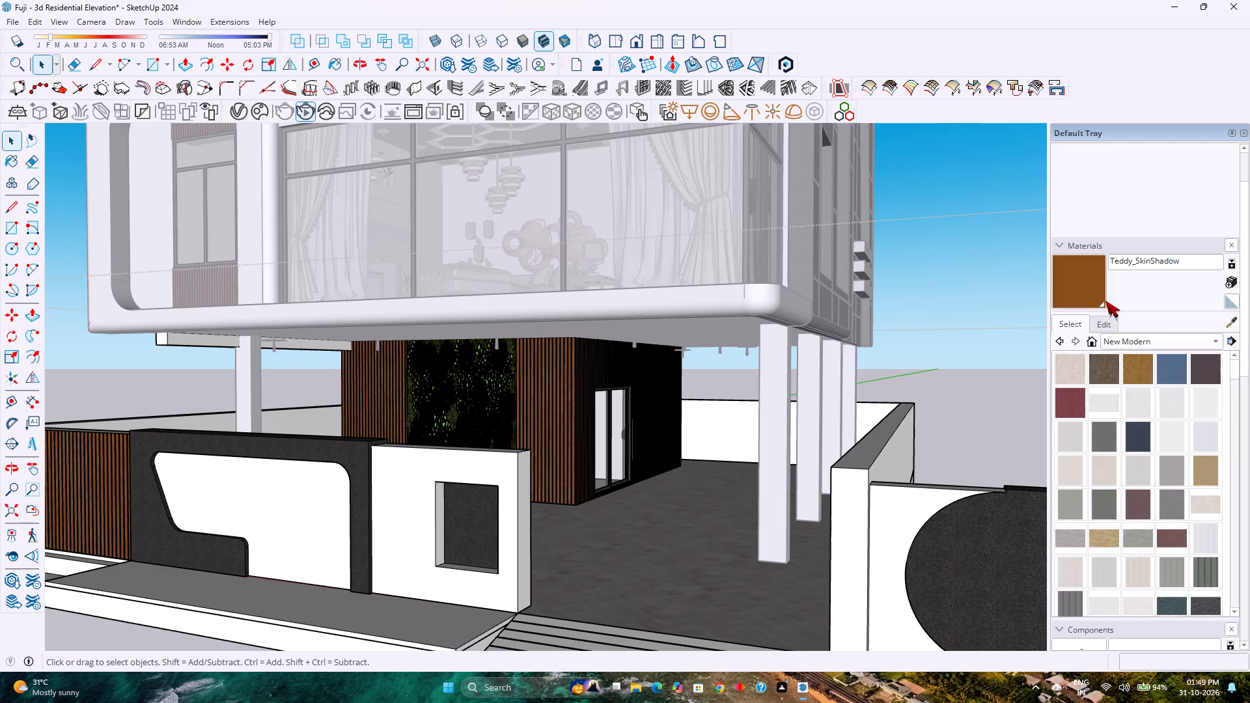
scroll(1117, 550, "down", 7)
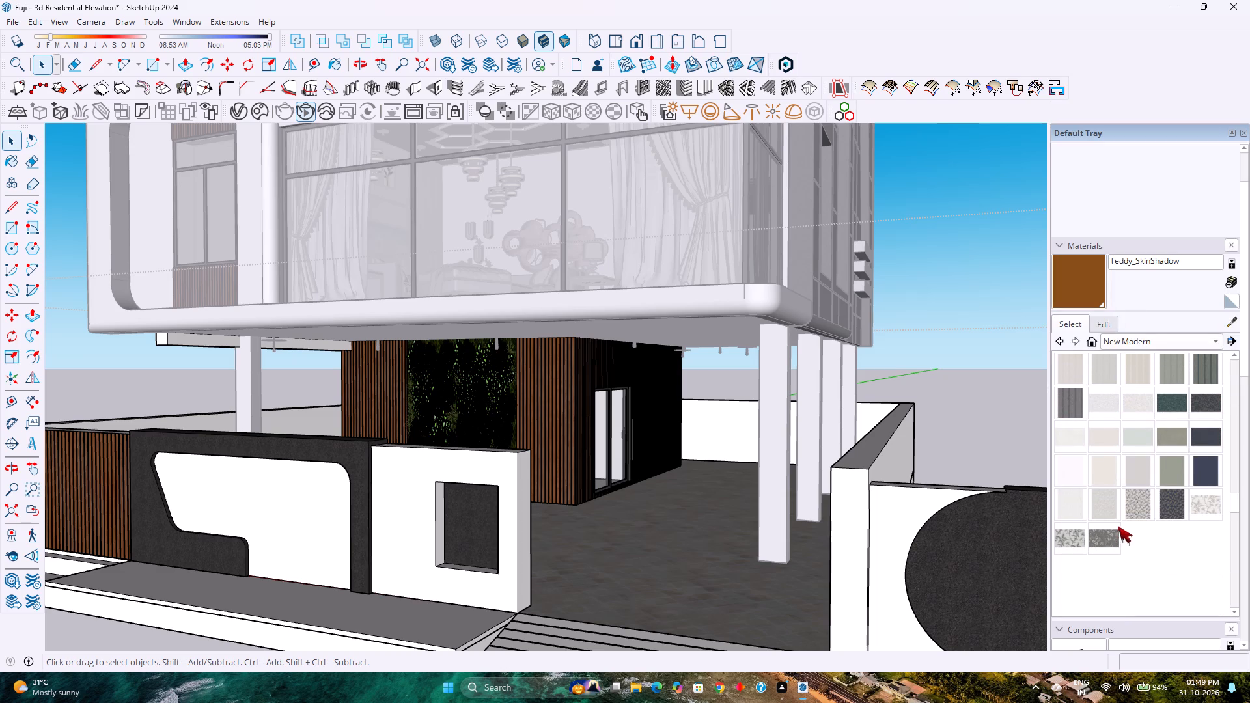
left_click(1139, 501)
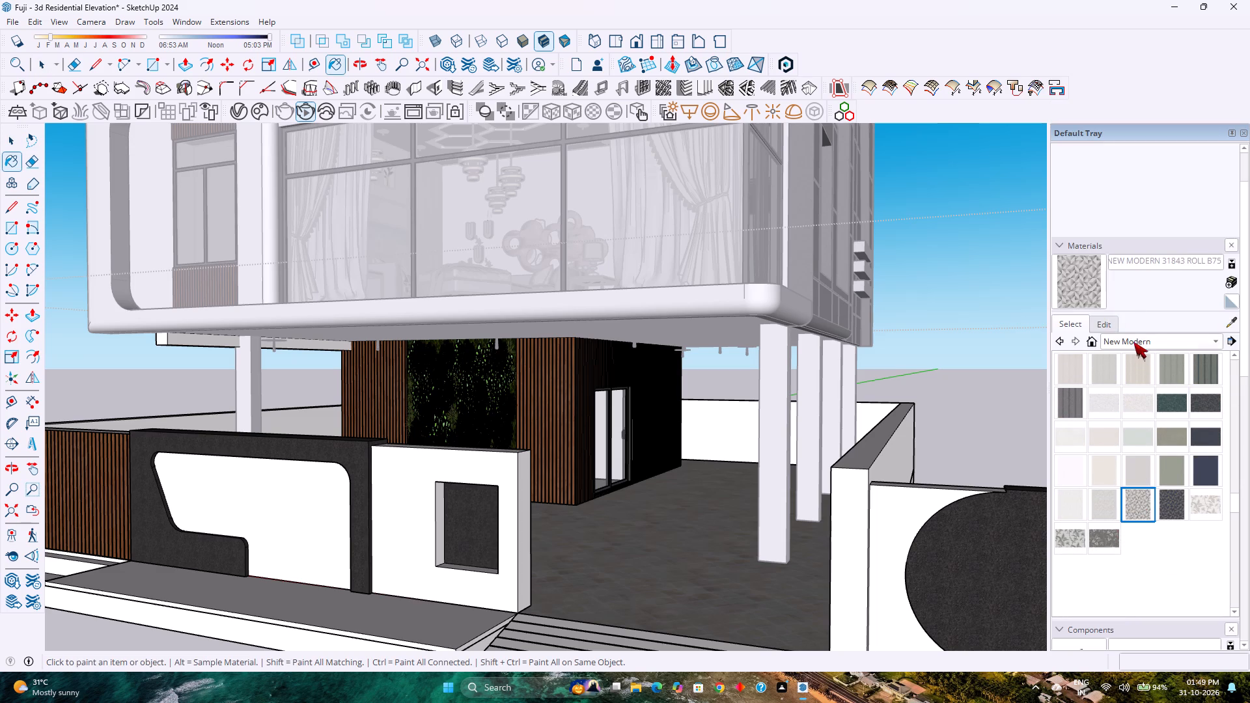
Browse the Landscaping, Fencing and Vegetation and the Imagine material collections for a boundary wall finish.
left_click(1133, 342)
left_click(1150, 309)
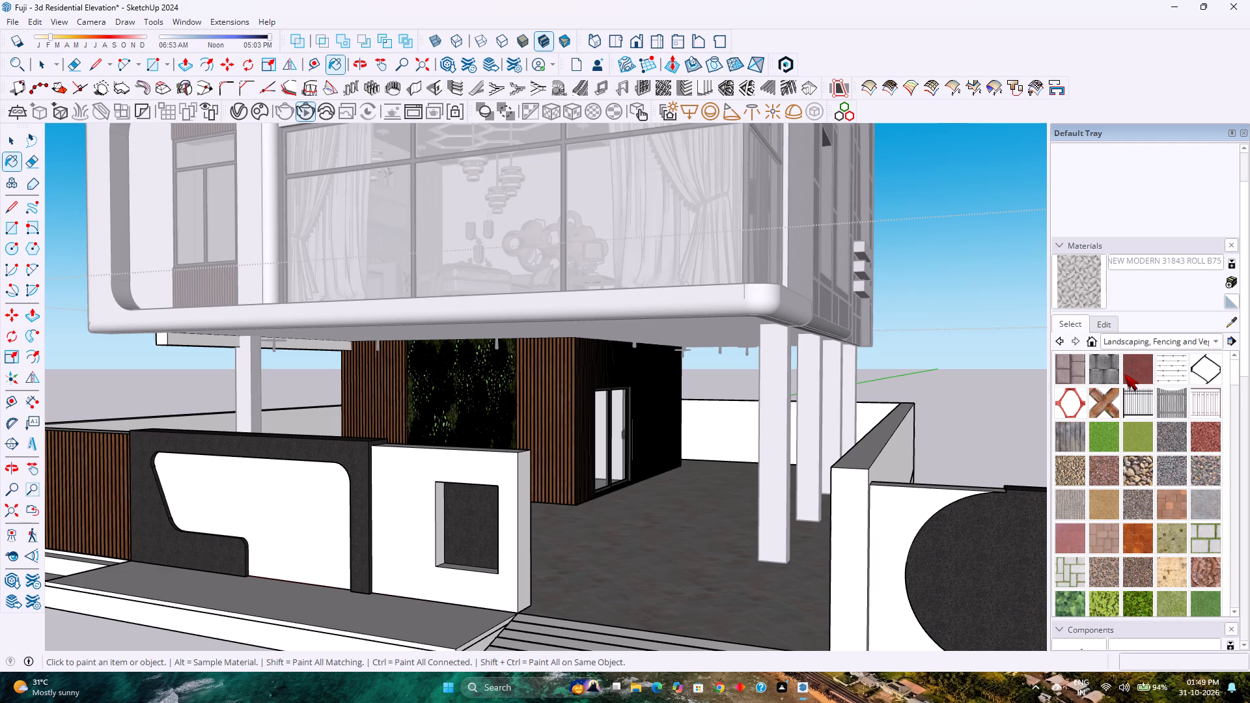
scroll(1126, 482, "down", 5)
scroll(1137, 524, "up", 11)
left_click(1135, 342)
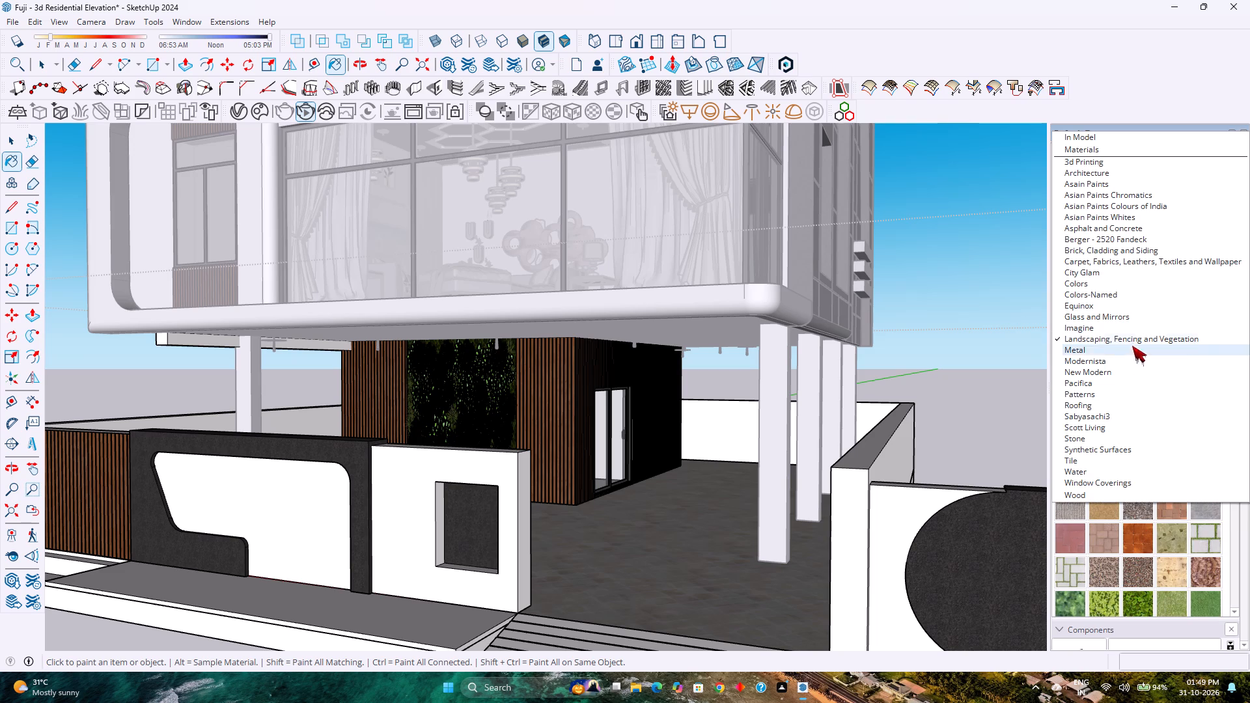
left_click(1111, 324)
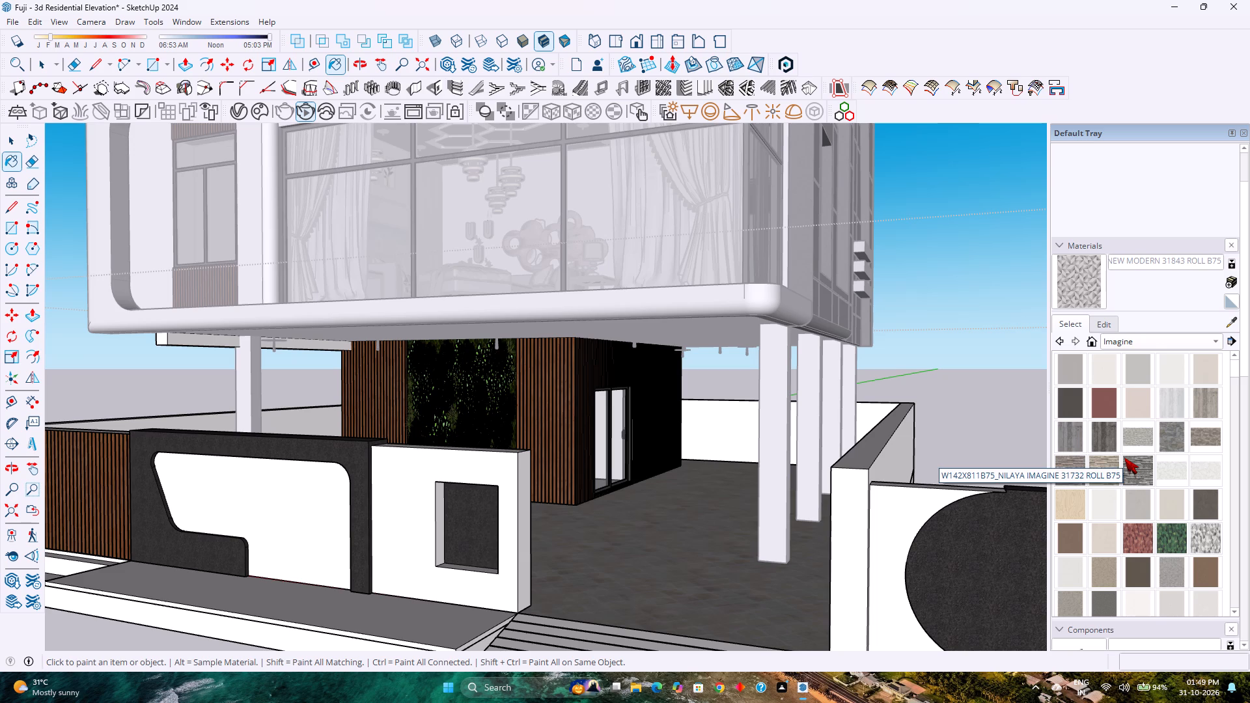
scroll(1145, 548, "down", 5)
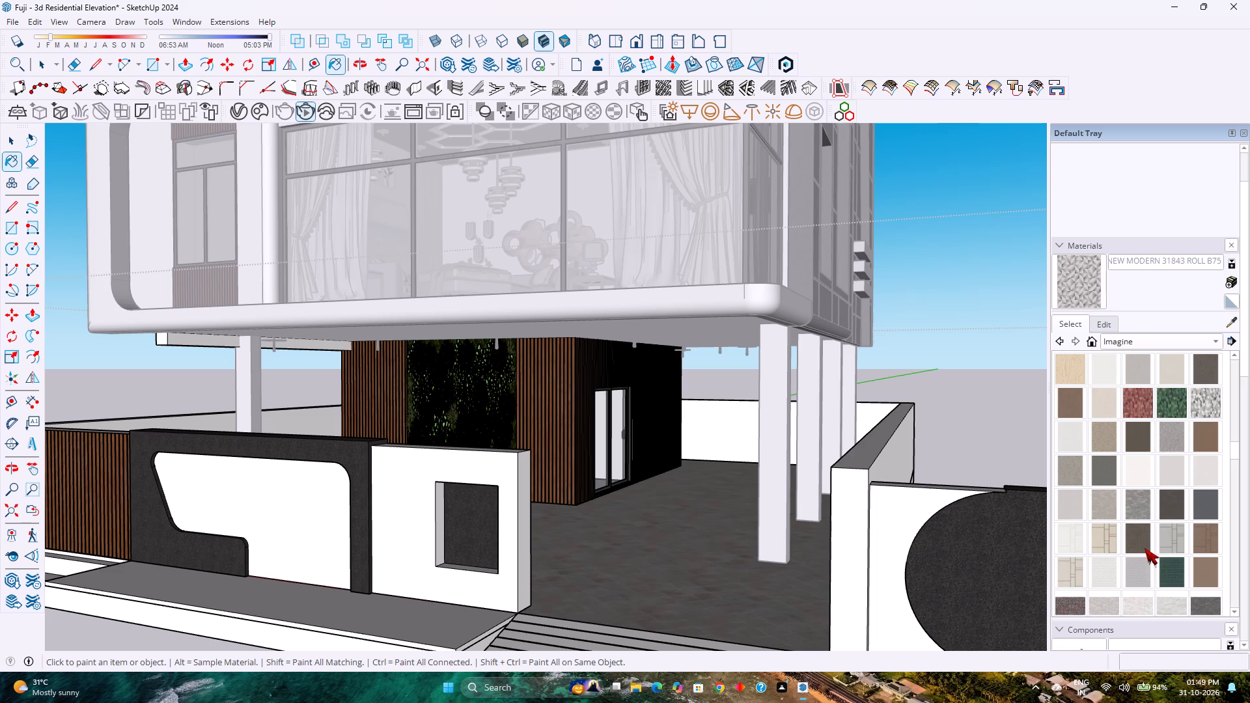
scroll(1143, 549, "up", 12)
scroll(1144, 526, "down", 9)
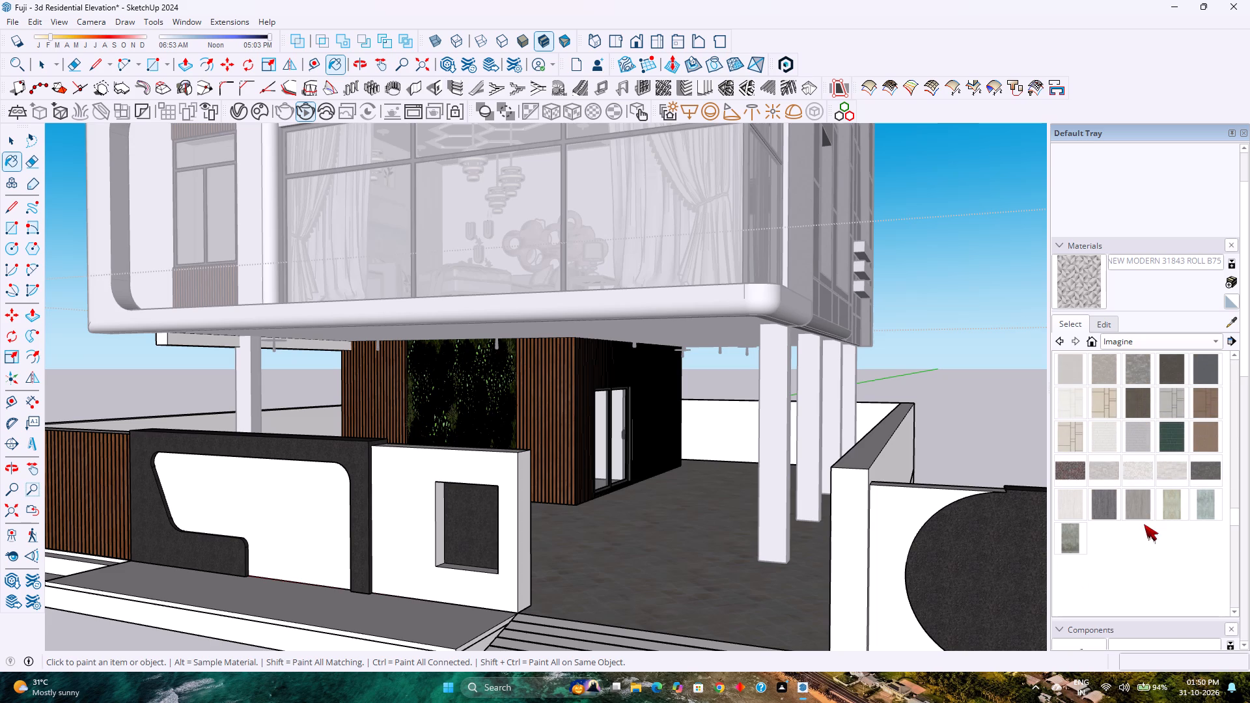
Look through the Equinox and City Glam collections and pick the patterned material CITY GLAM 32603 ROLL B75.
left_click(1163, 342)
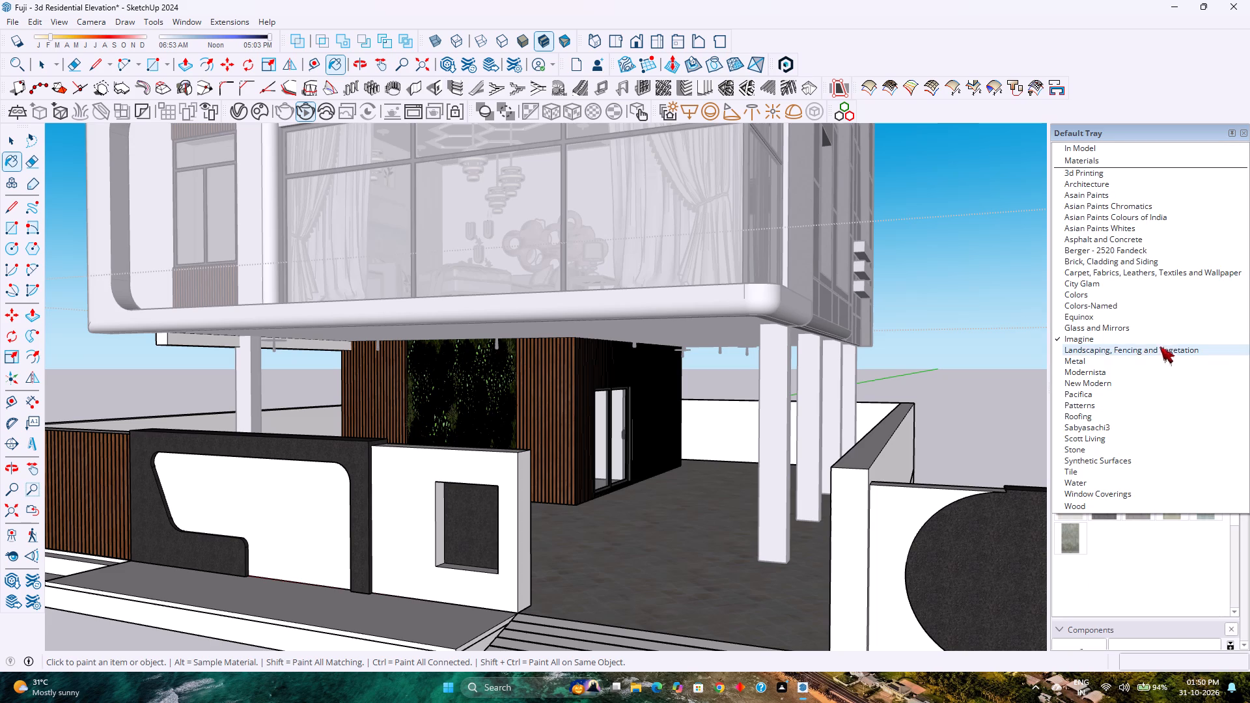
left_click(1090, 317)
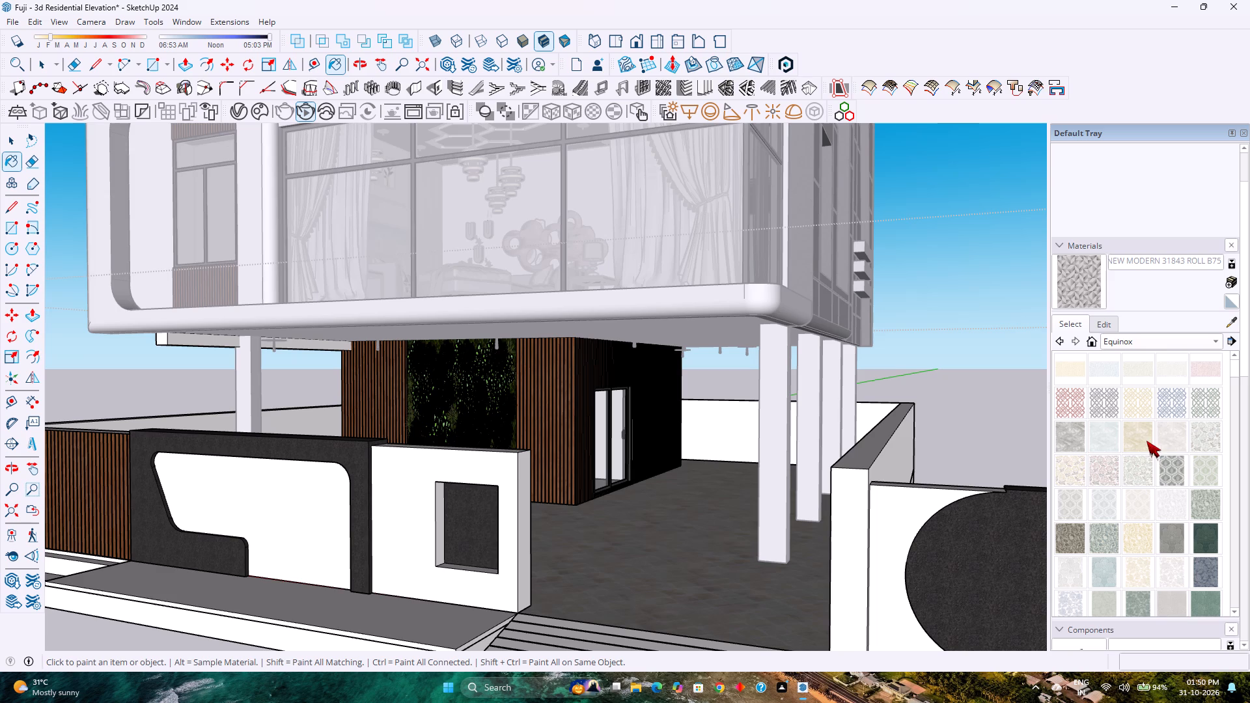
left_click(1126, 343)
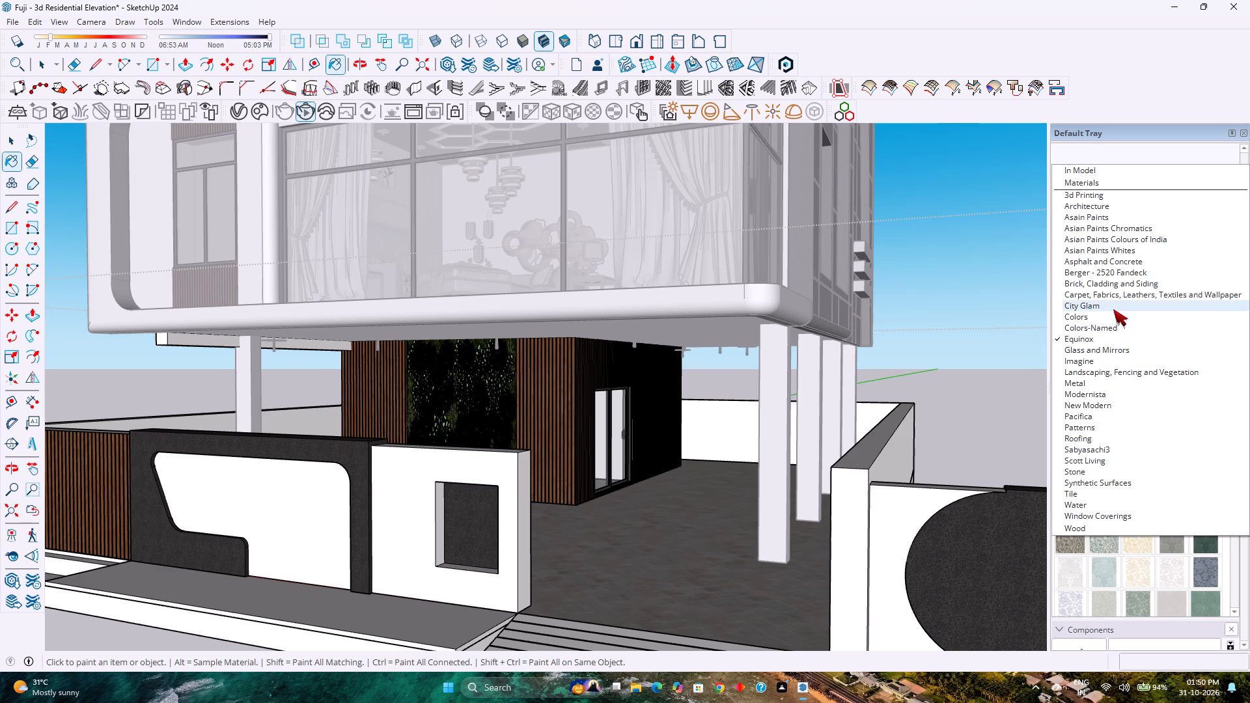
left_click(1114, 309)
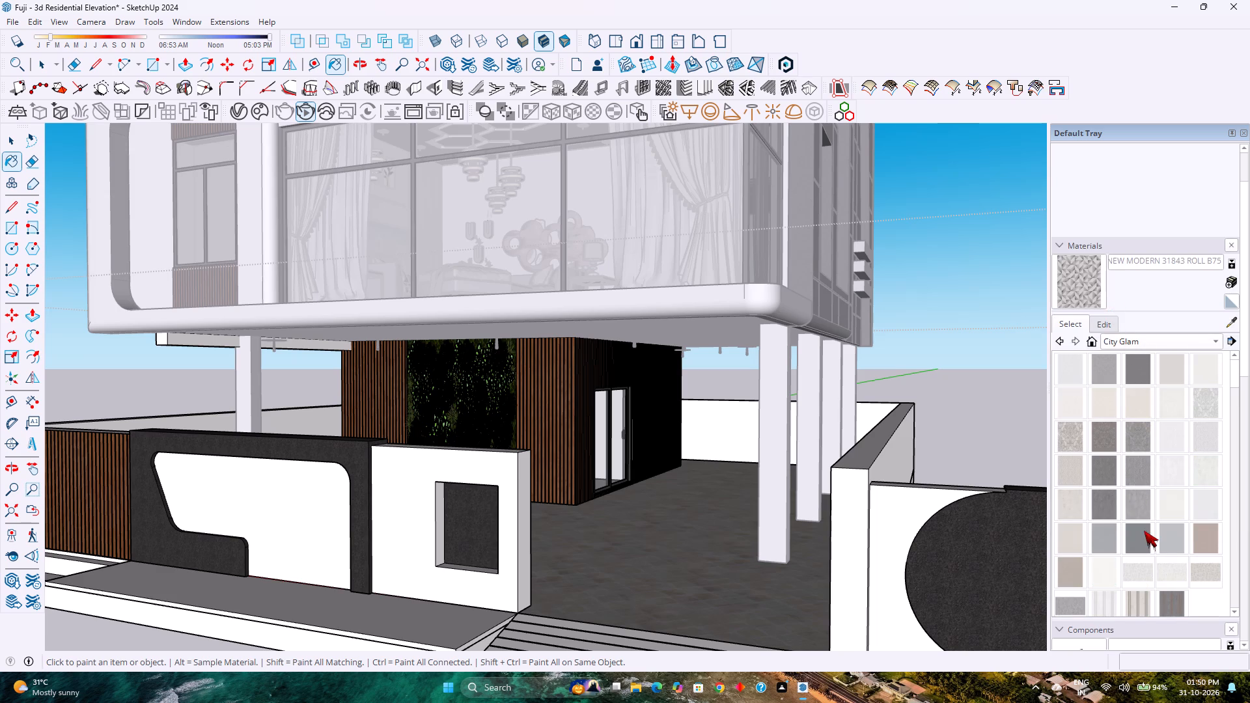
scroll(1144, 528, "down", 4)
scroll(1139, 525, "up", 5)
left_click(1080, 448)
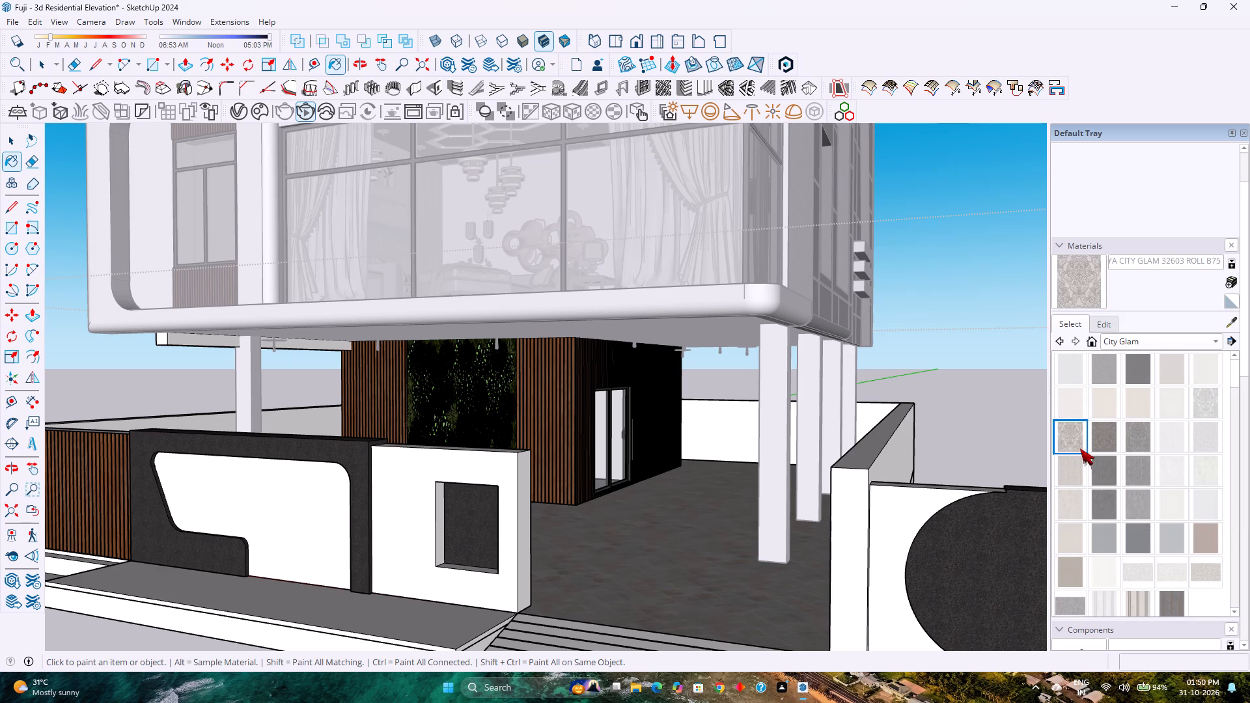
In the Brick, Cladding and Siding collection, preview Cladding Stucco White and Stone Sandstone Ashlar Light.
left_click(1139, 338)
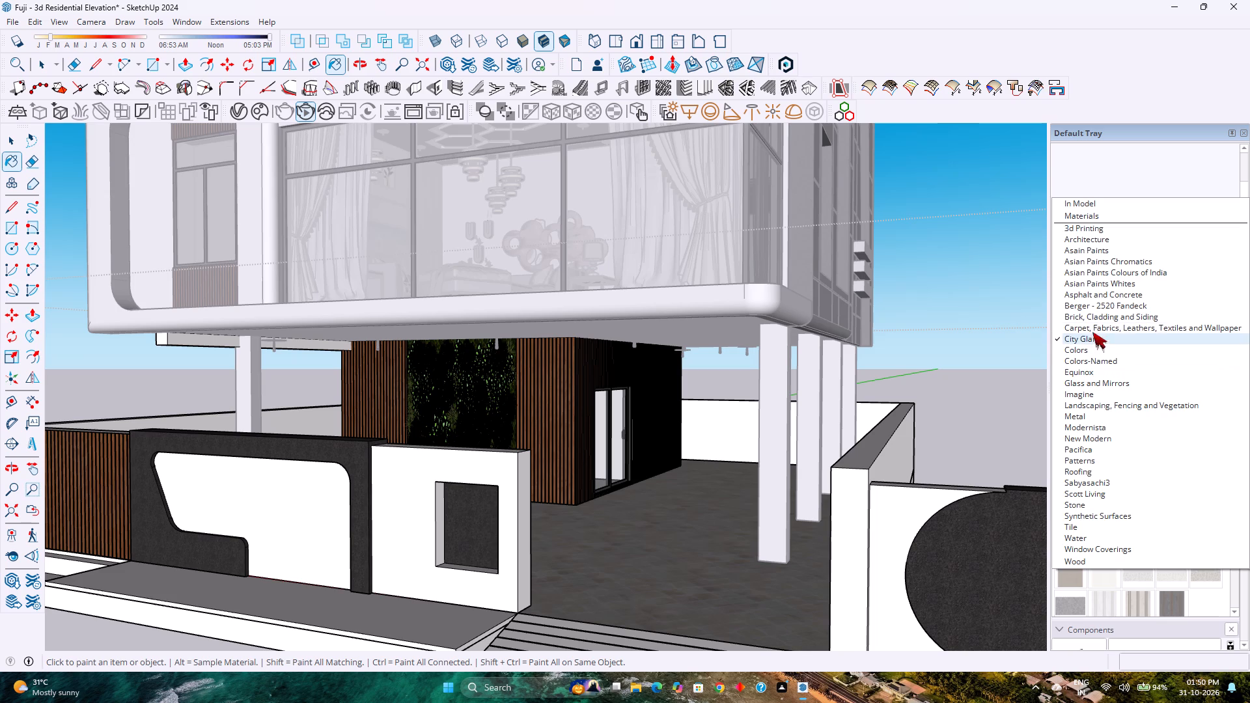
left_click(1104, 318)
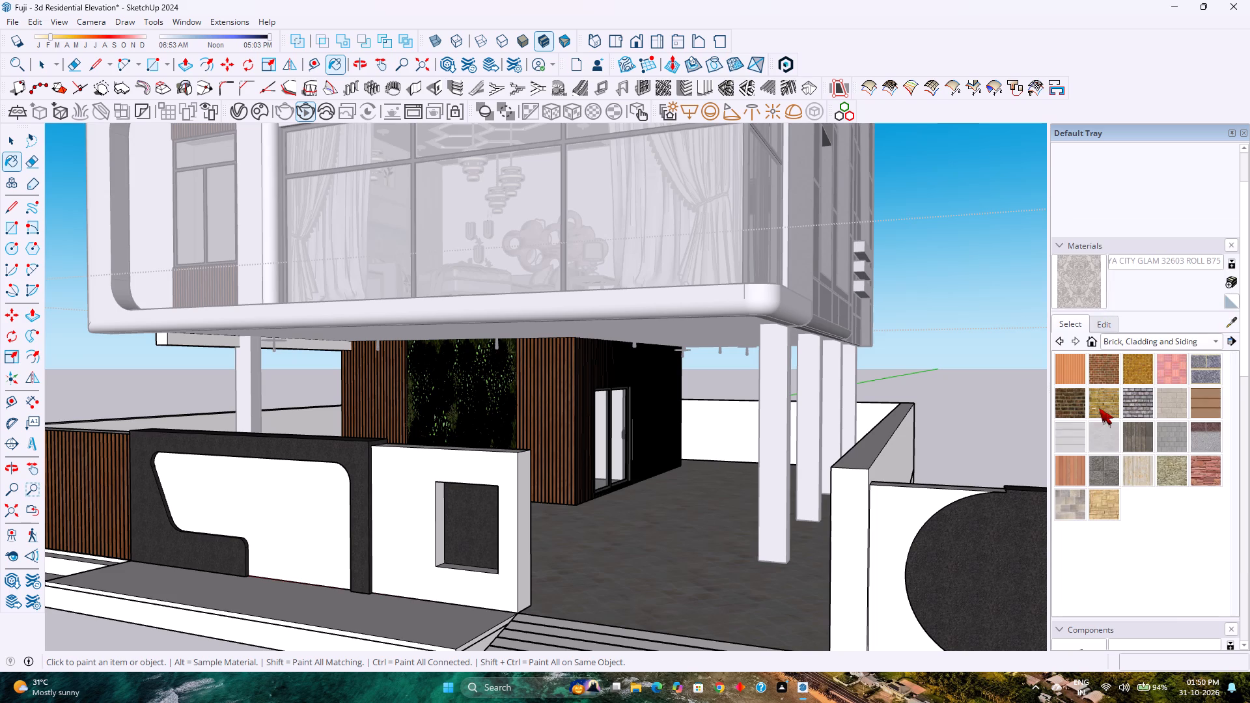
left_click(1111, 448)
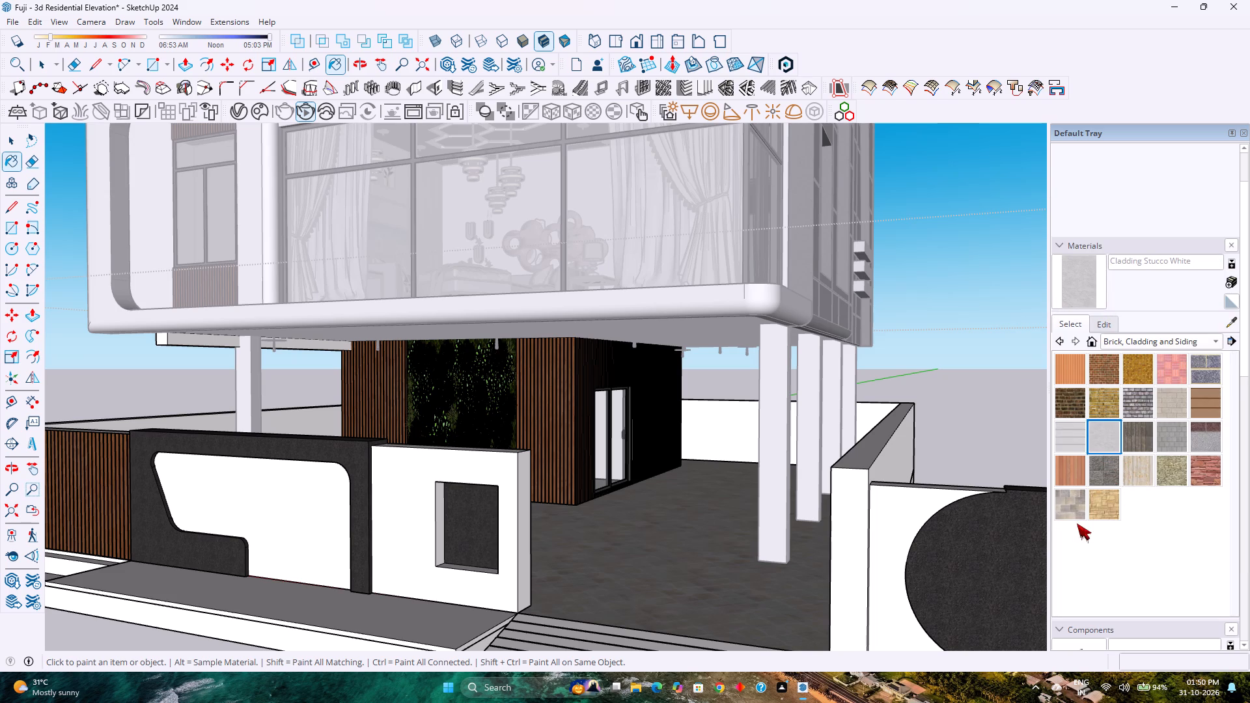
left_click(1096, 512)
scroll(1134, 493, "up", 3)
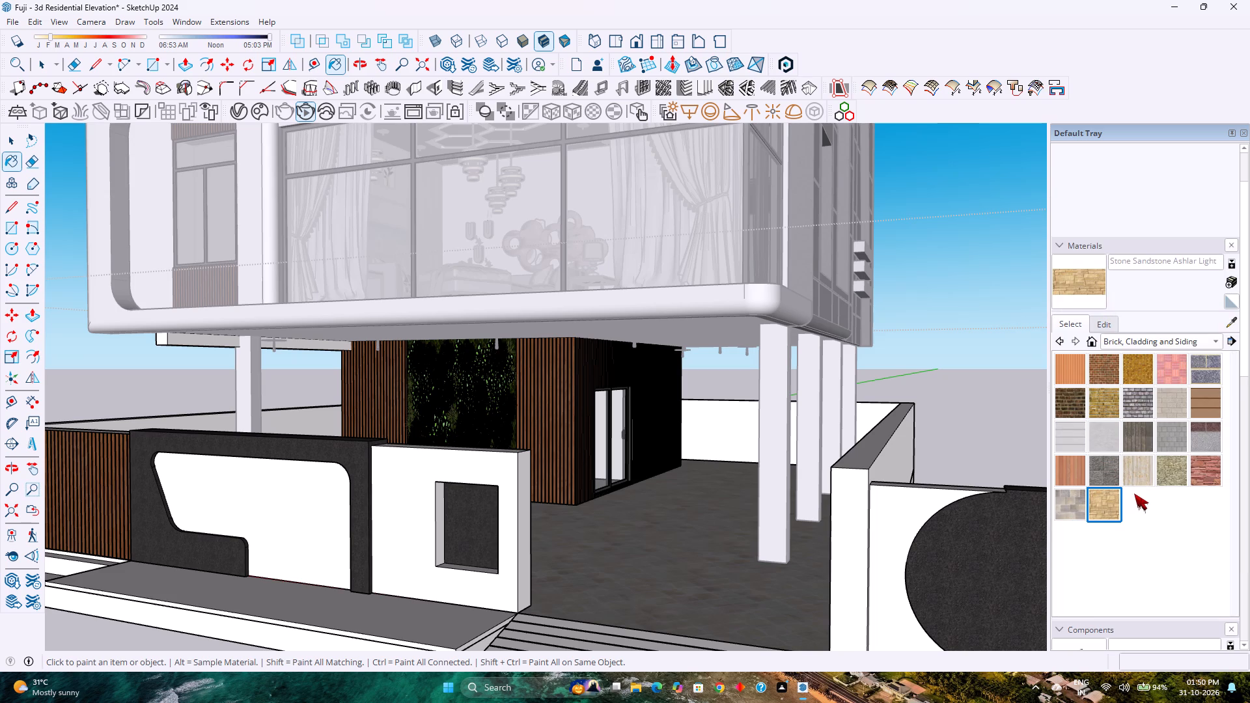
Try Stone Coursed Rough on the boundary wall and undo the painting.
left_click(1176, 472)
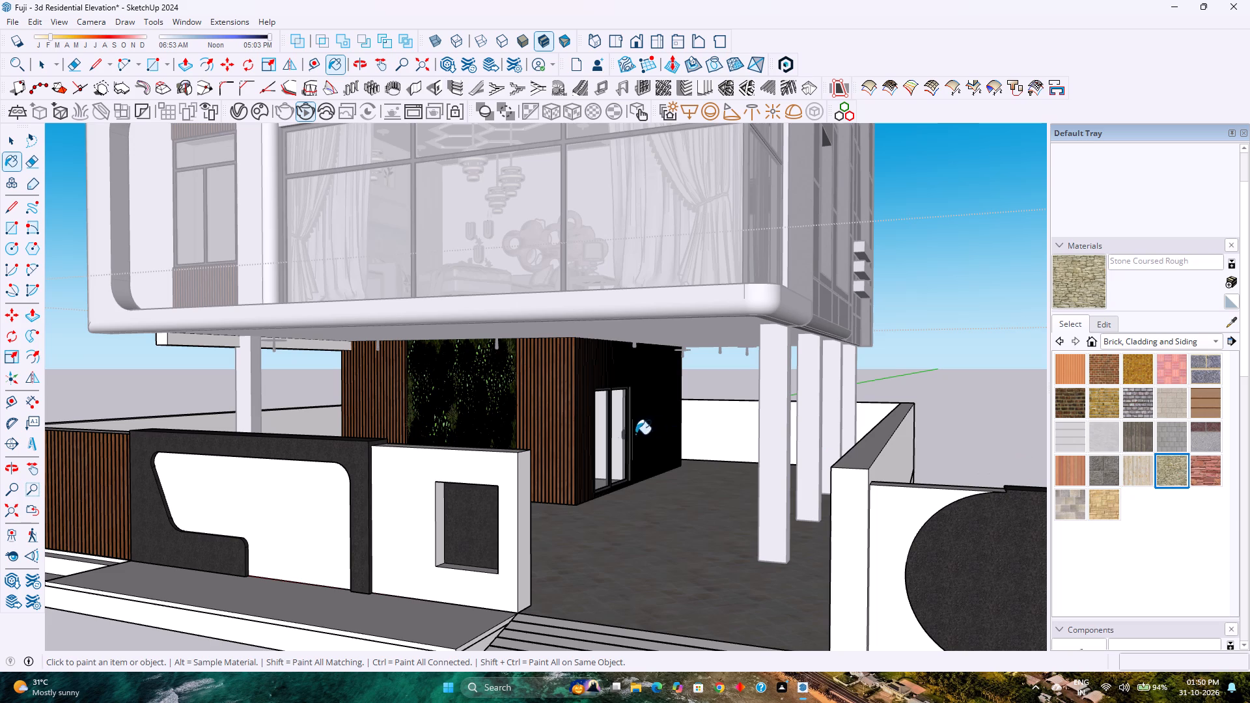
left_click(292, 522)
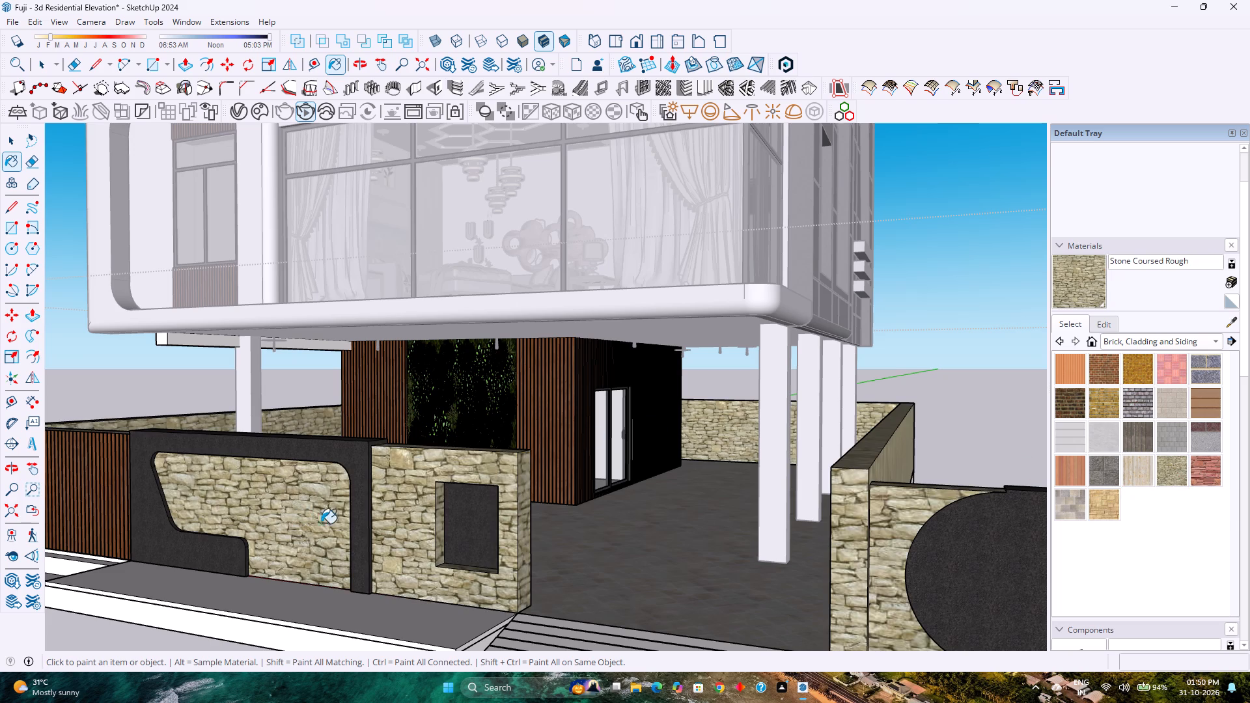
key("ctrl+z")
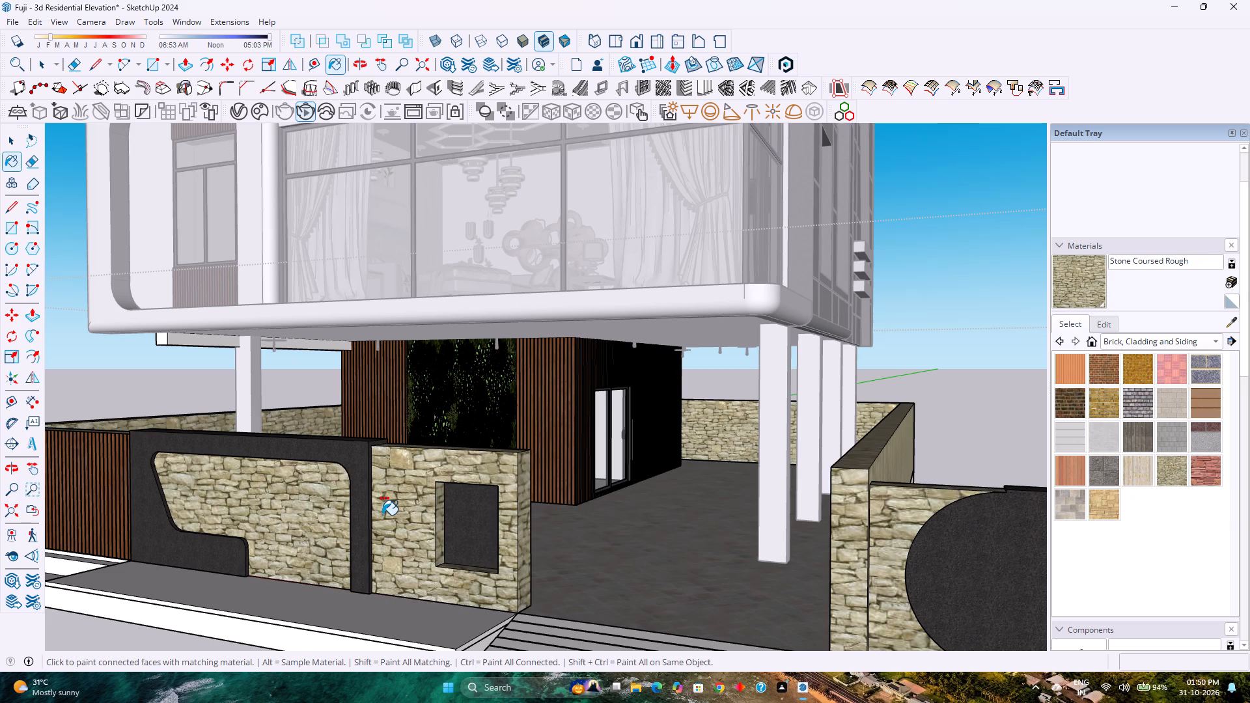
Inside the boundary wall group, paint the recessed panel and the front face around the niche with Stone Sandstone Ashlar Light.
key("space")
scroll(396, 517, "up", 3)
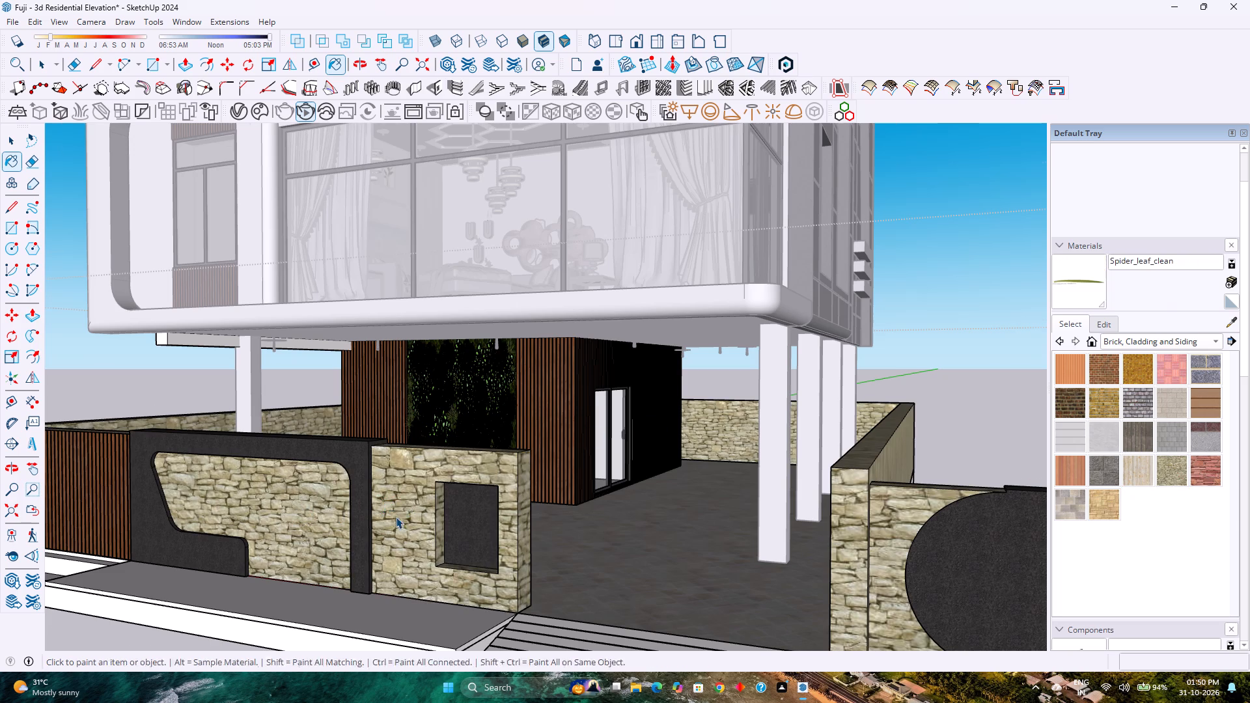
scroll(396, 517, "down", 3)
scroll(396, 517, "up", 3)
scroll(396, 517, "down", 4)
scroll(396, 517, "up", 3)
double_click(397, 517)
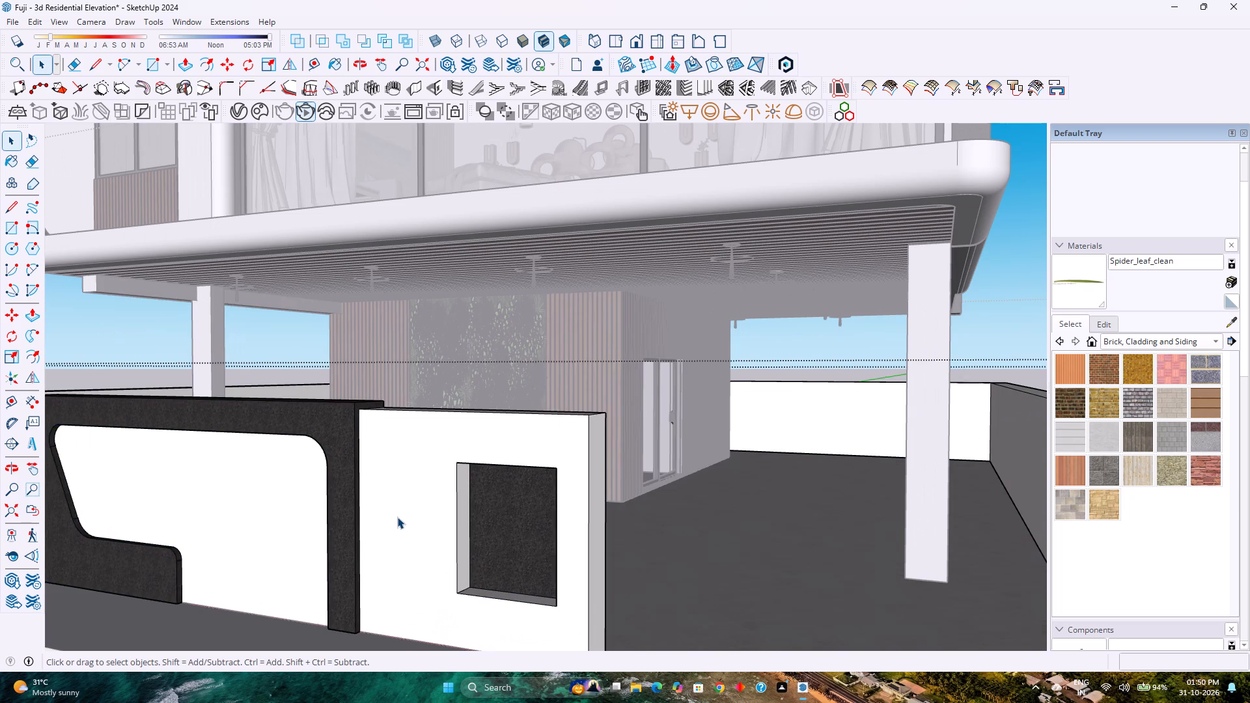
left_click(398, 521)
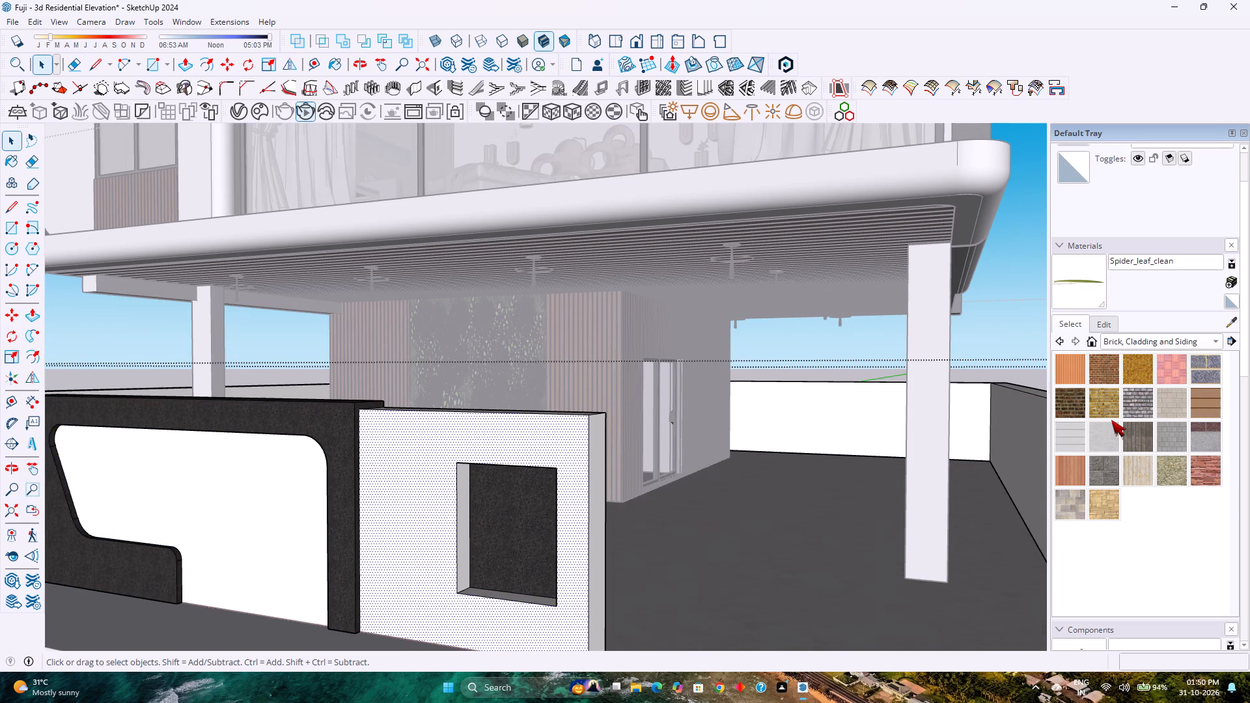
left_click(1109, 517)
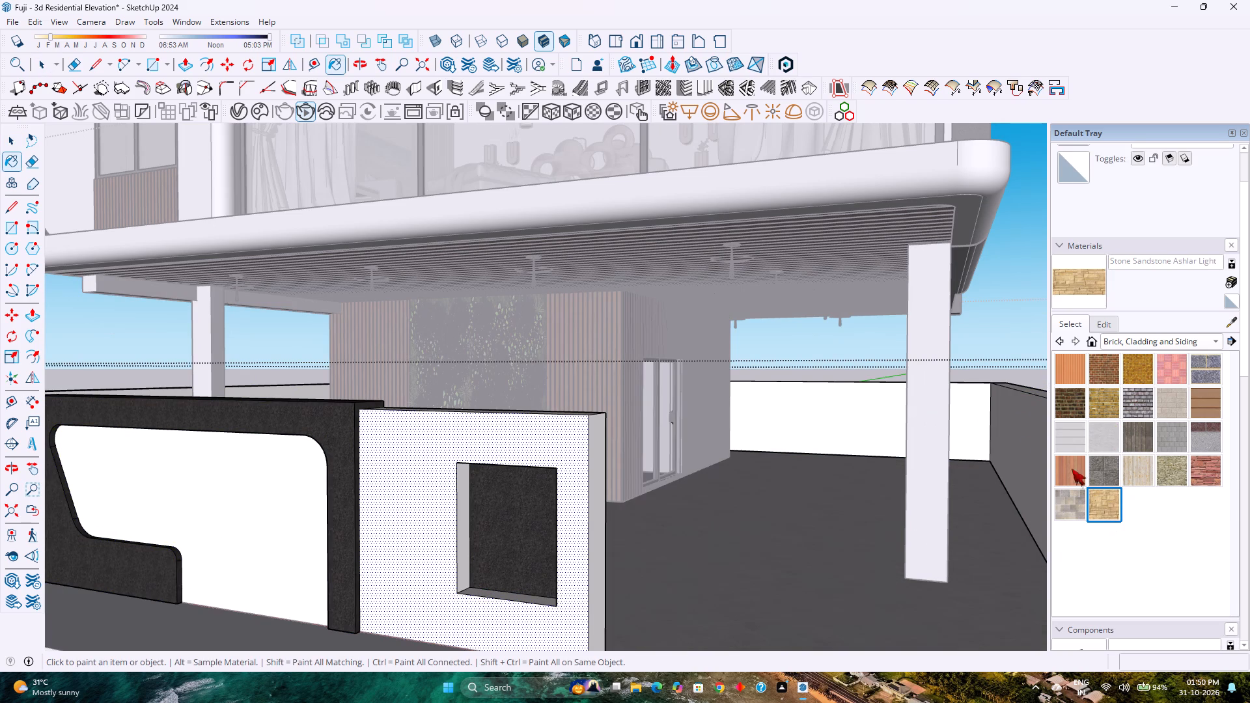
left_click(282, 509)
left_click(415, 503)
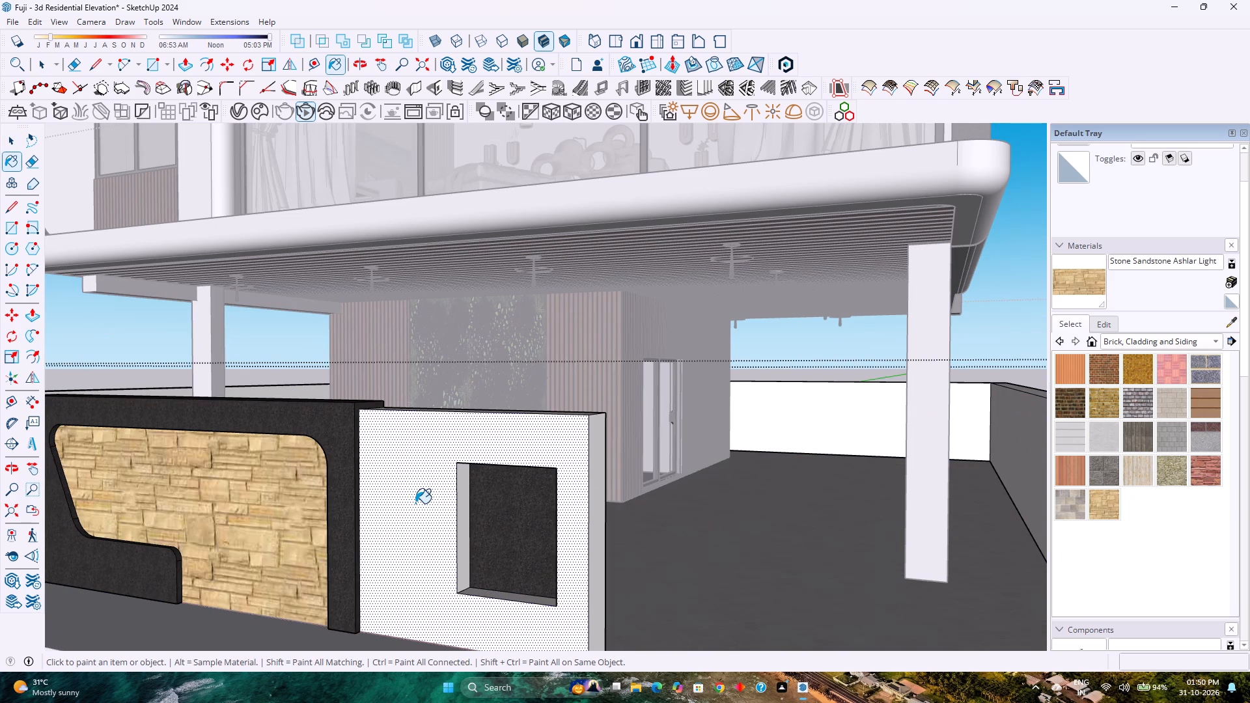
Paint the side, bottom and top inner faces of the wall niche with Stone Sandstone Ashlar Light.
scroll(483, 551, "up", 7)
left_click(451, 538)
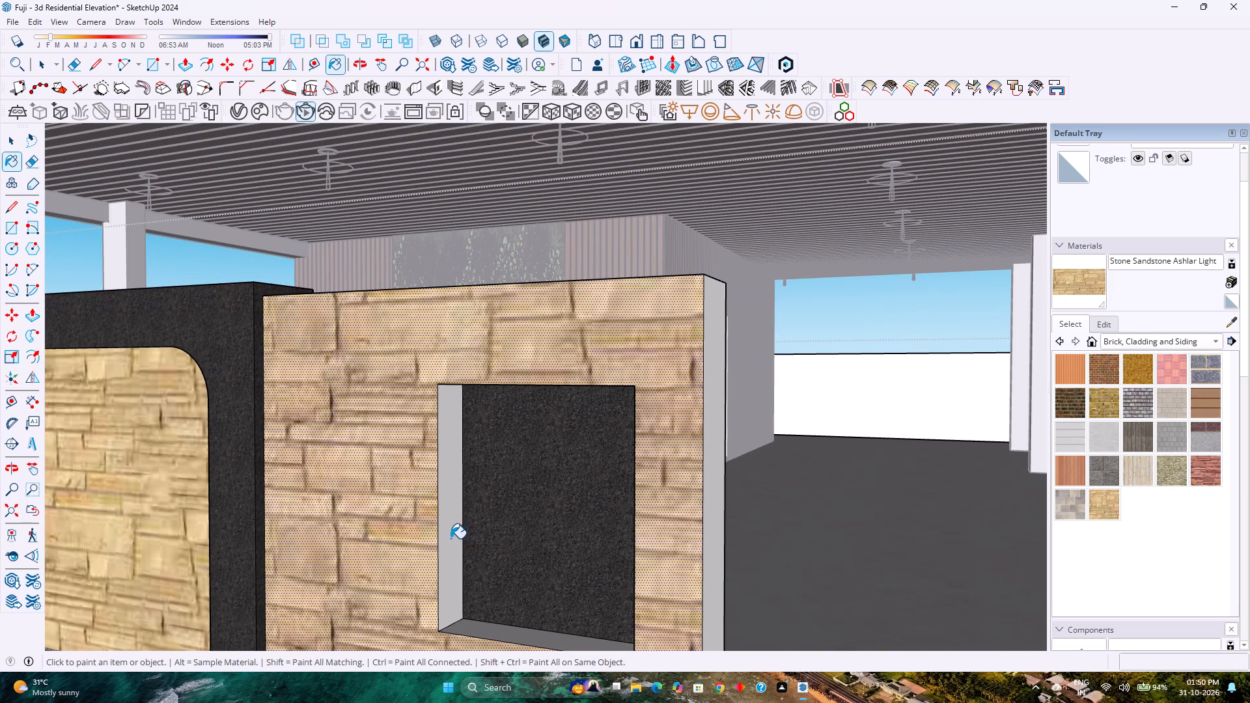
left_click(487, 628)
scroll(487, 613, "down", 6)
middle_click_drag(482, 603, 482, 597)
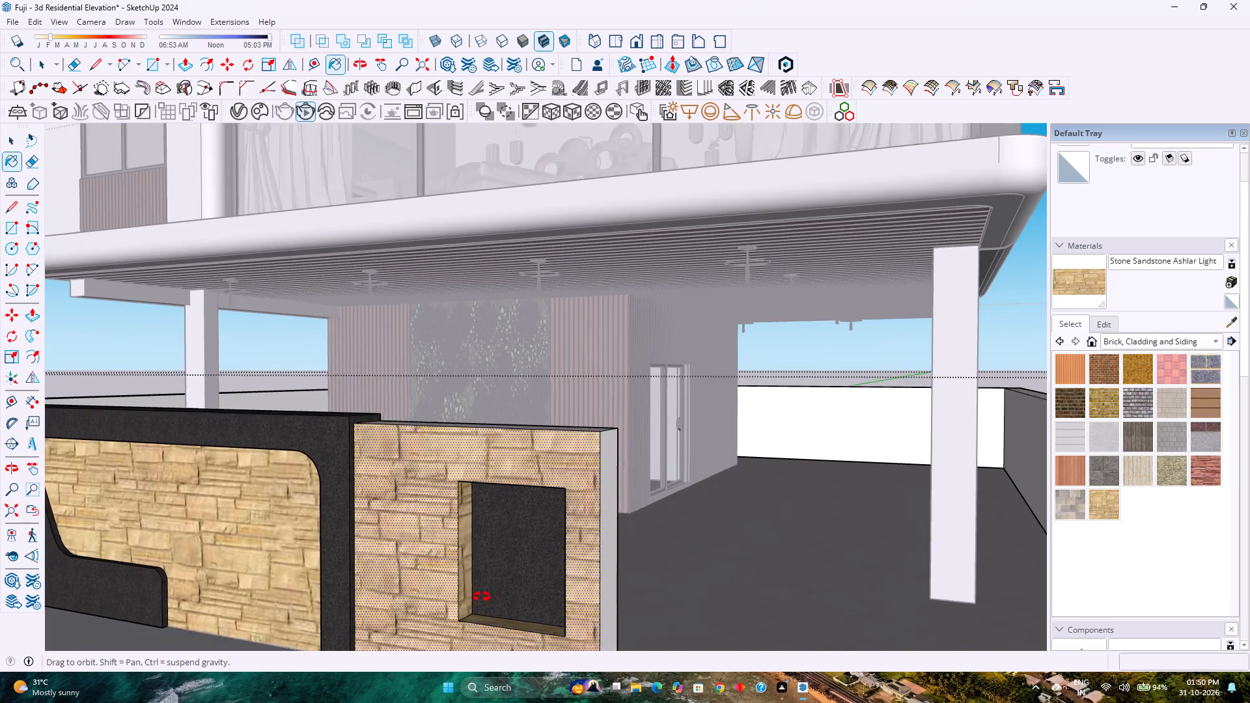
middle_click_drag(482, 597, 788, 464)
middle_click(788, 464)
scroll(518, 495, "up", 4)
left_click(544, 500)
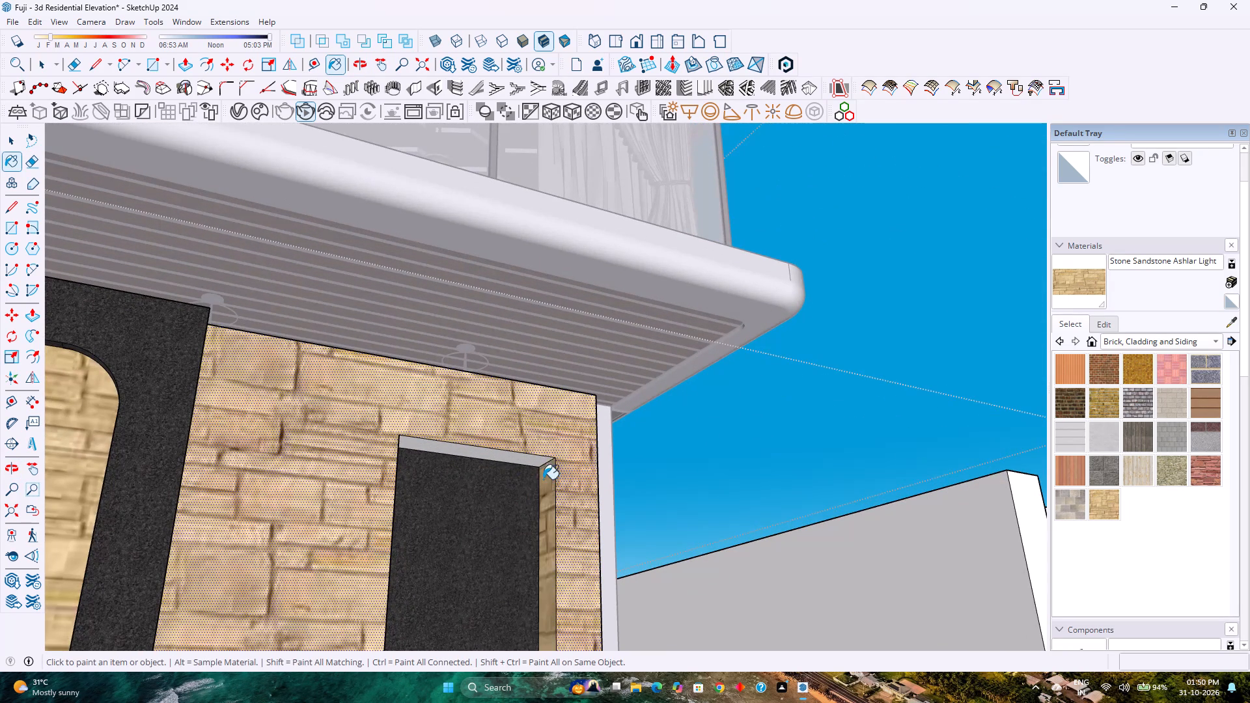
left_click(536, 462)
Apply Stone Sandstone Ashlar Light to the front and top faces beside the dark rounded panel and to the adjoining side wall's end.
scroll(526, 476, "down", 10)
scroll(687, 568, "up", 2)
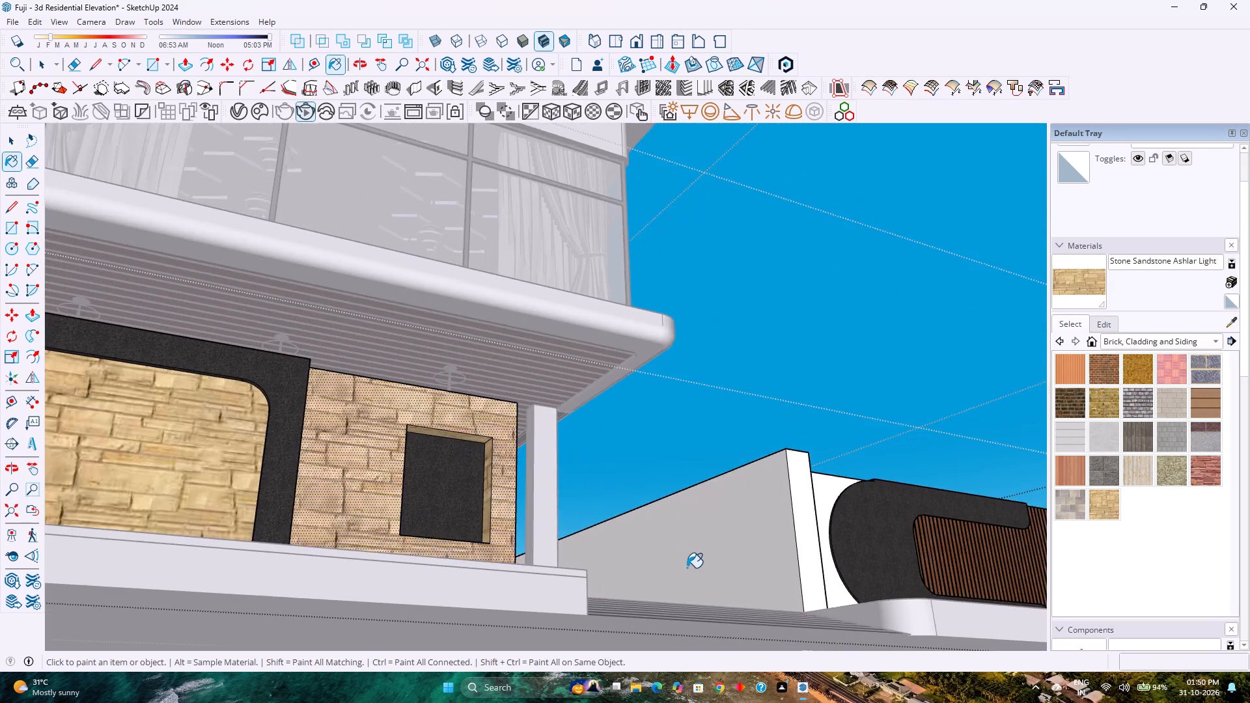
middle_click(685, 567)
middle_click(685, 567)
middle_click(685, 567)
middle_click_drag(685, 567, 559, 604)
scroll(555, 584, "down", 14)
middle_click_drag(480, 451, 441, 467)
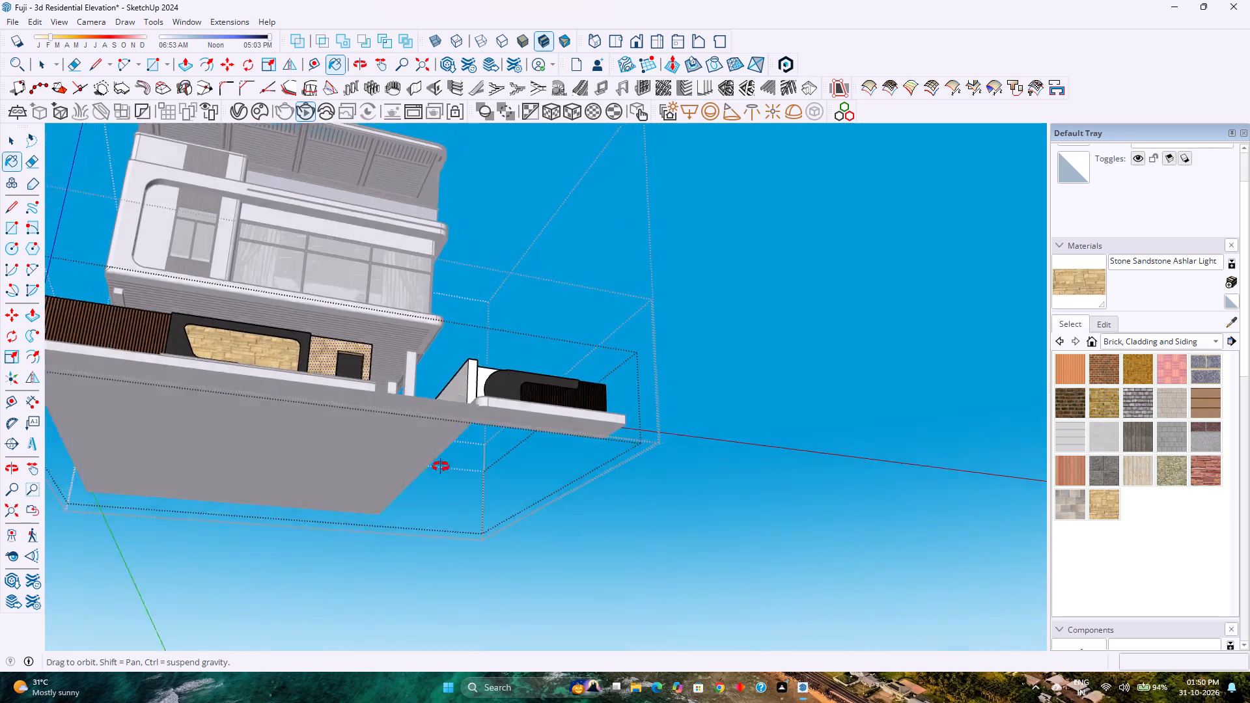
middle_click_drag(441, 467, 352, 609)
middle_click(352, 610)
scroll(436, 522, "up", 8)
left_click(402, 483)
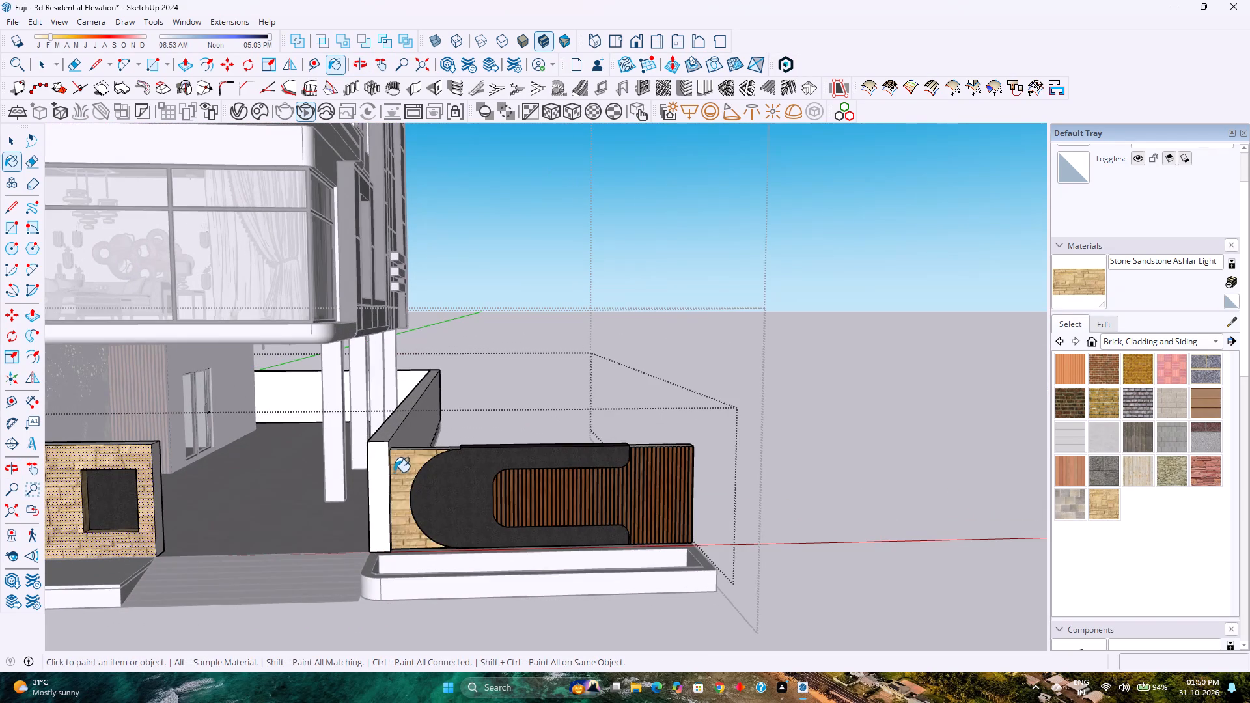
scroll(396, 465, "up", 9)
middle_click_drag(420, 457, 398, 604)
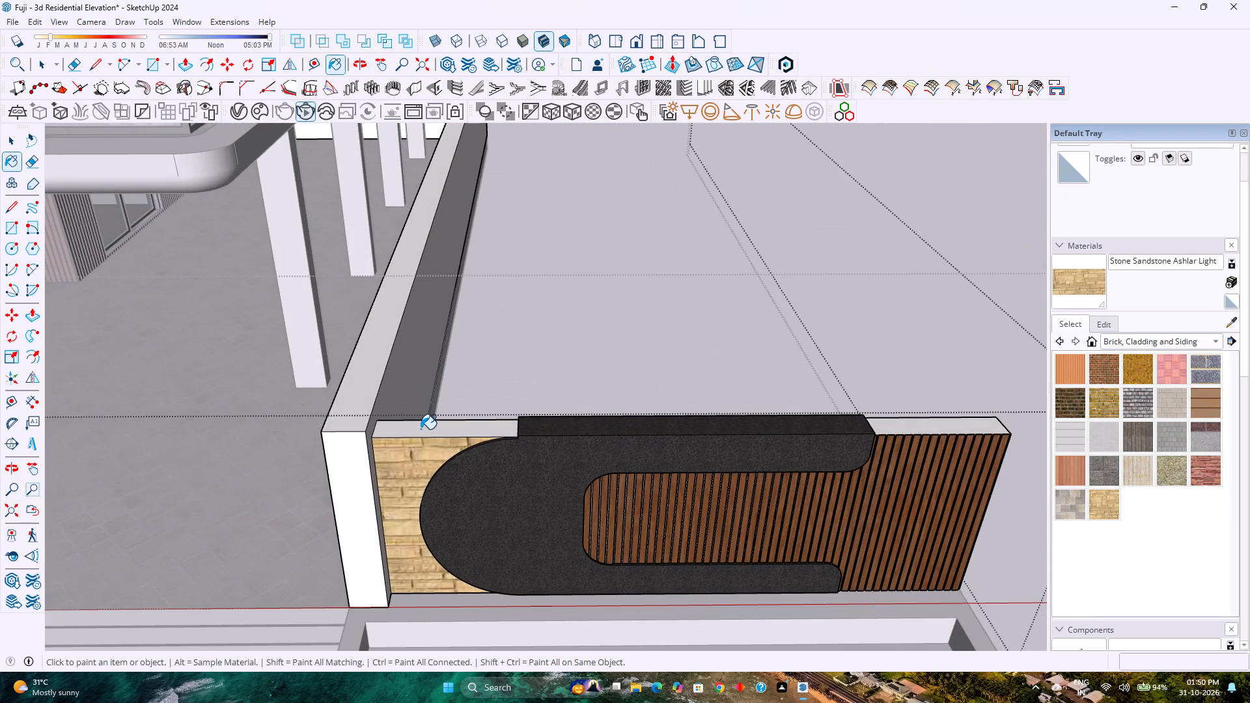
left_click(421, 426)
left_click(354, 463)
Cover the top and long side faces of the side boundary wall with Stone Sandstone Ashlar Light.
scroll(367, 459, "up", 4)
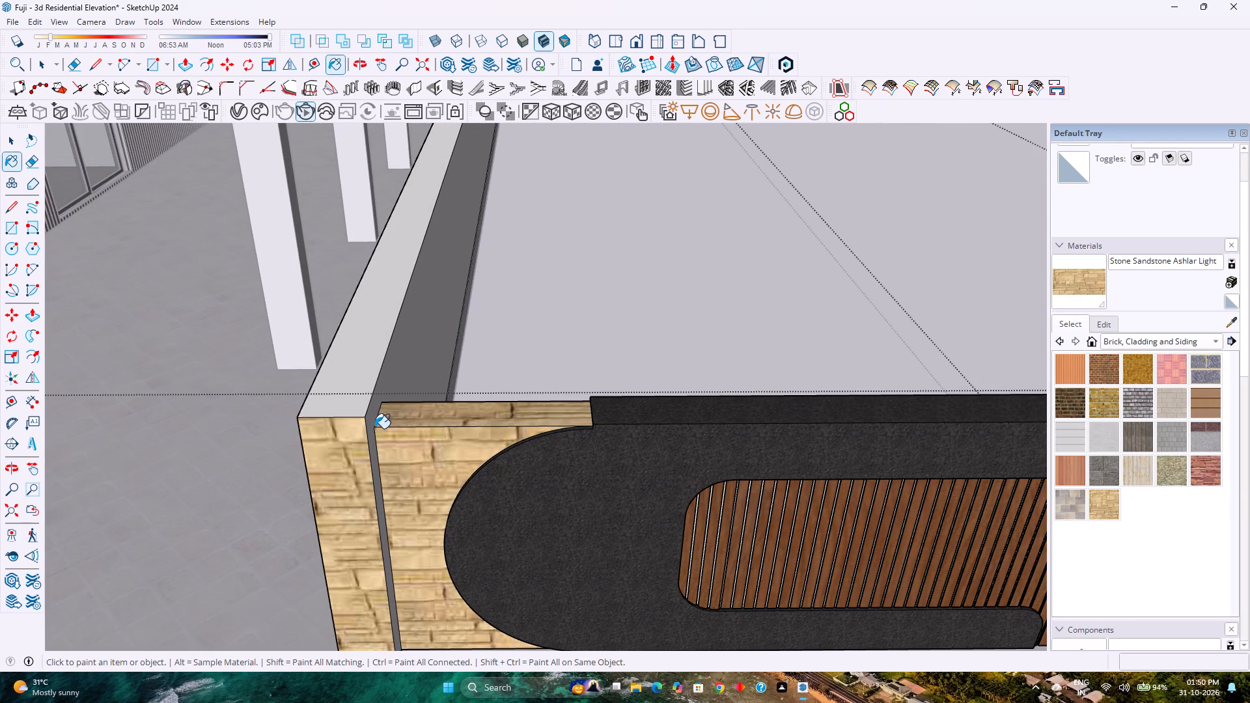
left_click(372, 424)
left_click(365, 404)
scroll(327, 430, "down", 3)
middle_click_drag(327, 433, 470, 452)
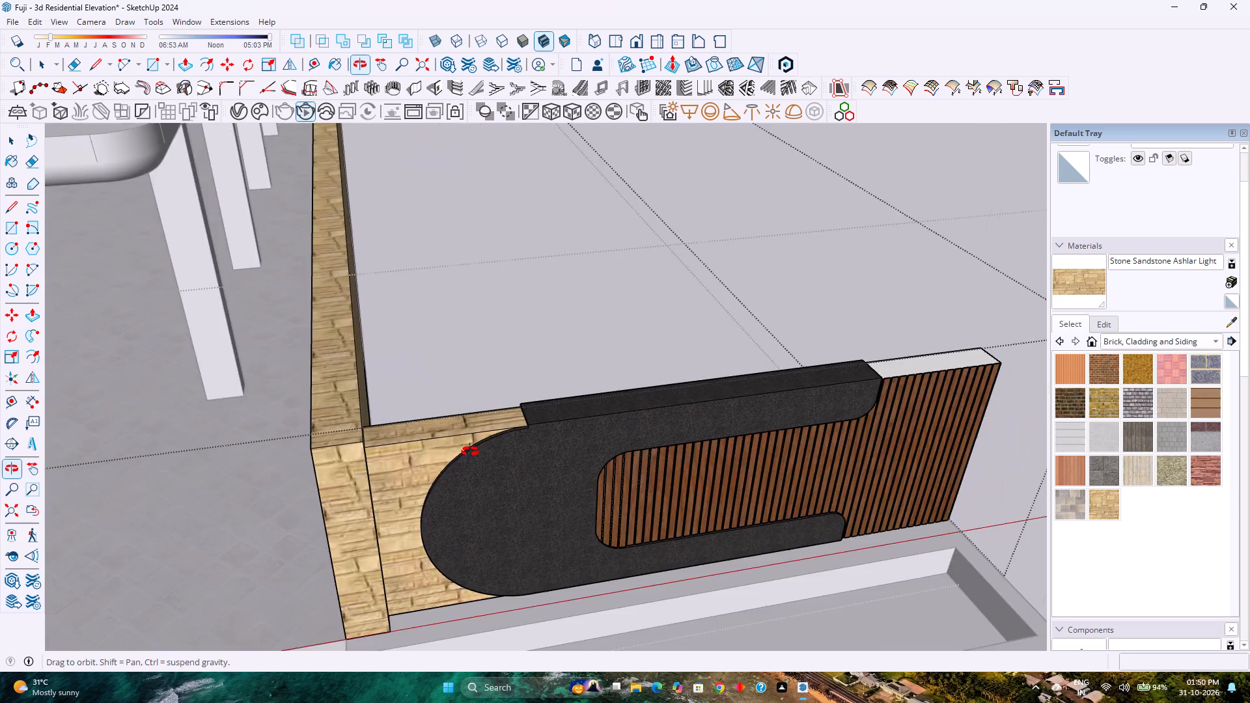
middle_click_drag(470, 452, 684, 443)
left_click(322, 520)
Paint the exposed top and end faces of the wood-slatted wall section with Stone Sandstone Ashlar Light.
scroll(327, 516, "down", 6)
middle_click_drag(665, 527, 579, 527)
middle_click_drag(566, 527, 368, 529)
scroll(557, 412, "up", 7)
left_click(559, 324)
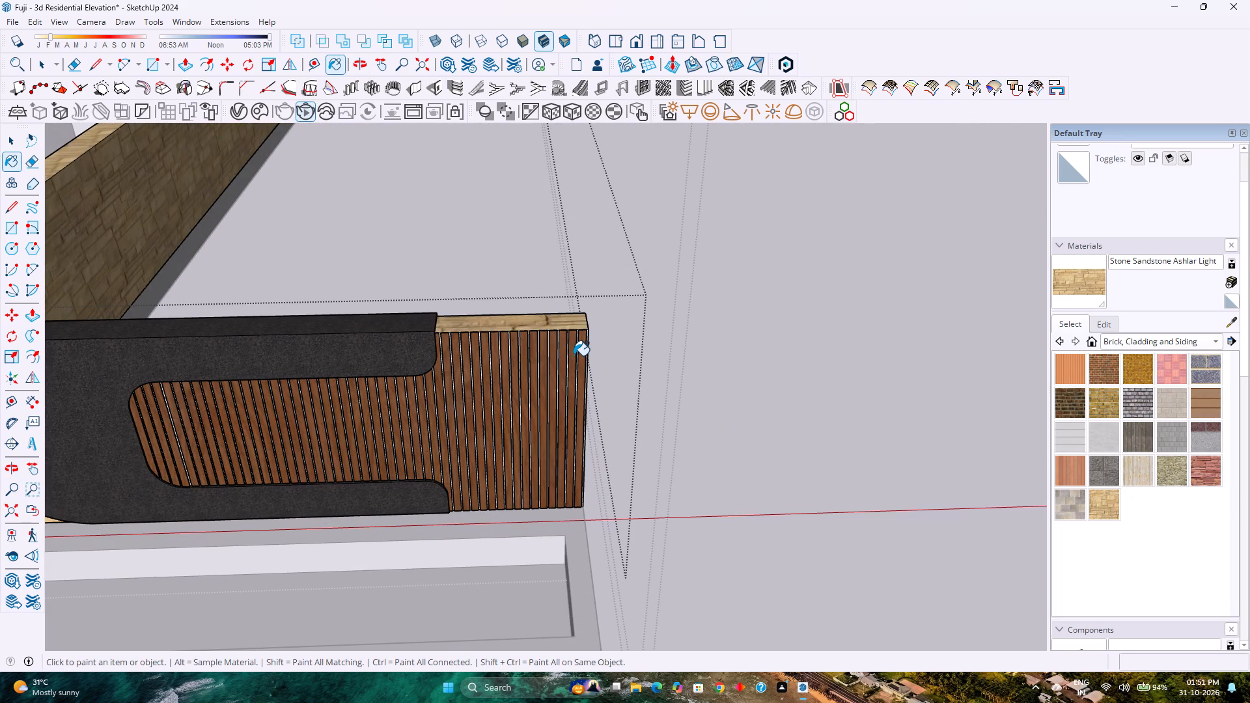
middle_click_drag(574, 356, 306, 358)
scroll(581, 411, "up", 2)
left_click(618, 379)
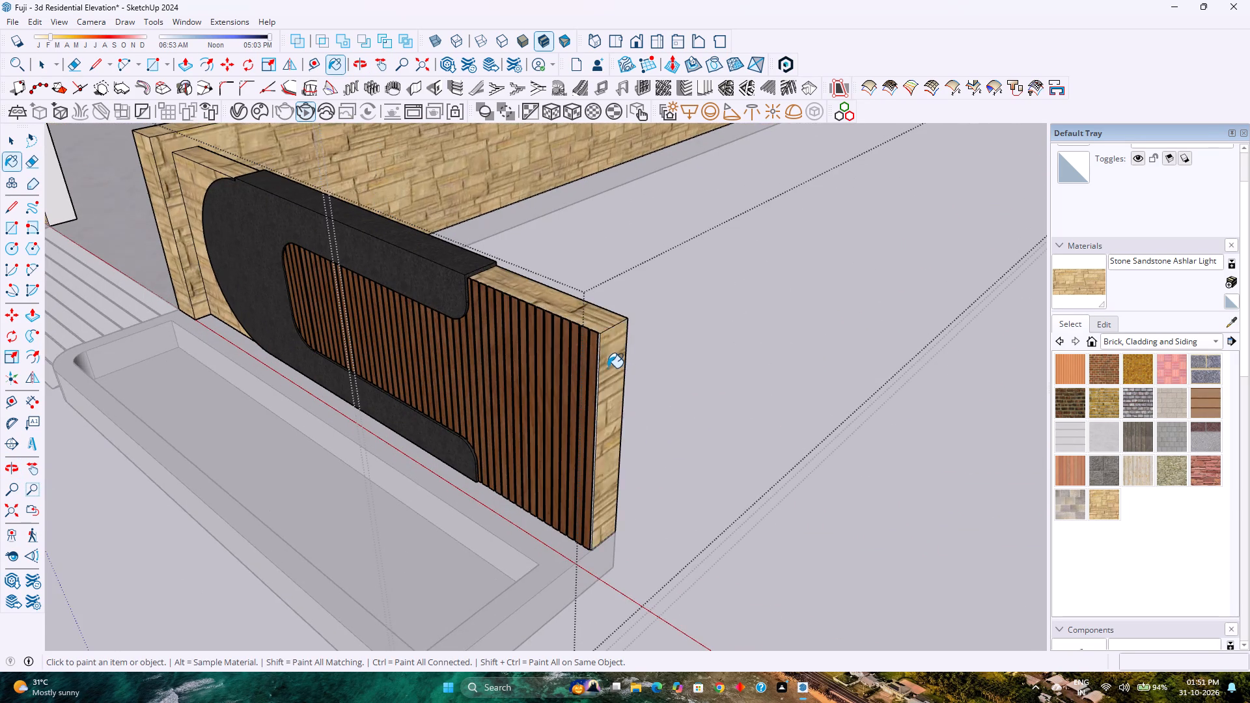
scroll(607, 367, "up", 14)
left_click(583, 329)
scroll(583, 329, "down", 18)
middle_click_drag(445, 350, 811, 468, "shift")
scroll(764, 435, "down", 5)
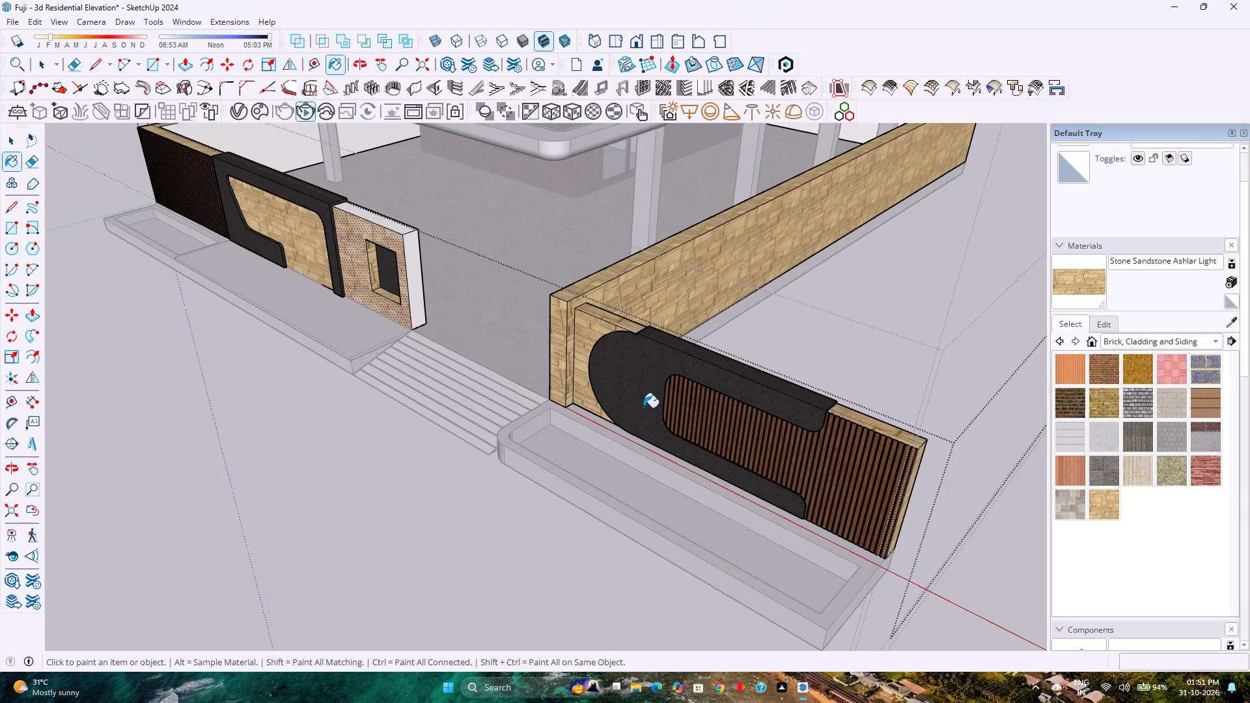
Paint the top and end faces of the niche wall section with Stone Sandstone Ashlar Light.
scroll(401, 211, "up", 9)
left_click(361, 227)
left_click(456, 344)
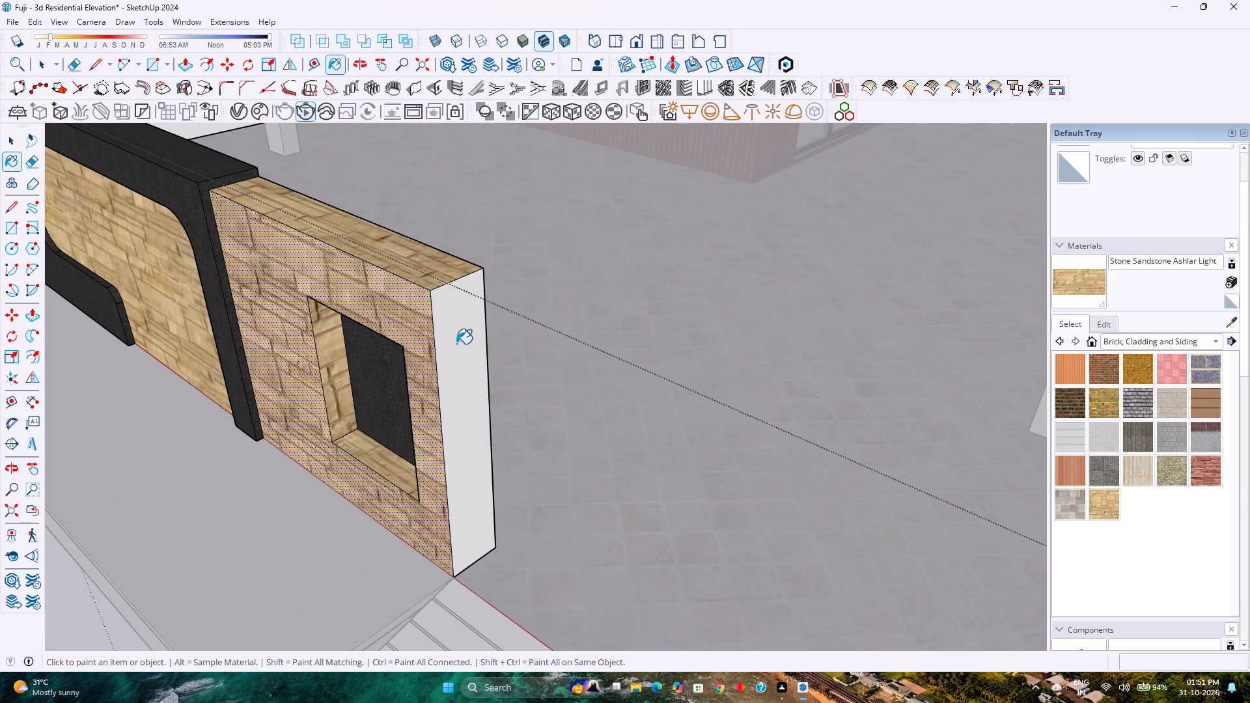
Apply Stone Sandstone Ashlar Light to the side boundary wall's inner and outer faces at the slatted corner and to the face behind the slats.
scroll(456, 341, "down", 10)
middle_click_drag(279, 322, 286, 328, "shift")
middle_click_drag(290, 334, 314, 362, "shift")
middle_click_drag(314, 362, 447, 489, "shift")
left_click(255, 250)
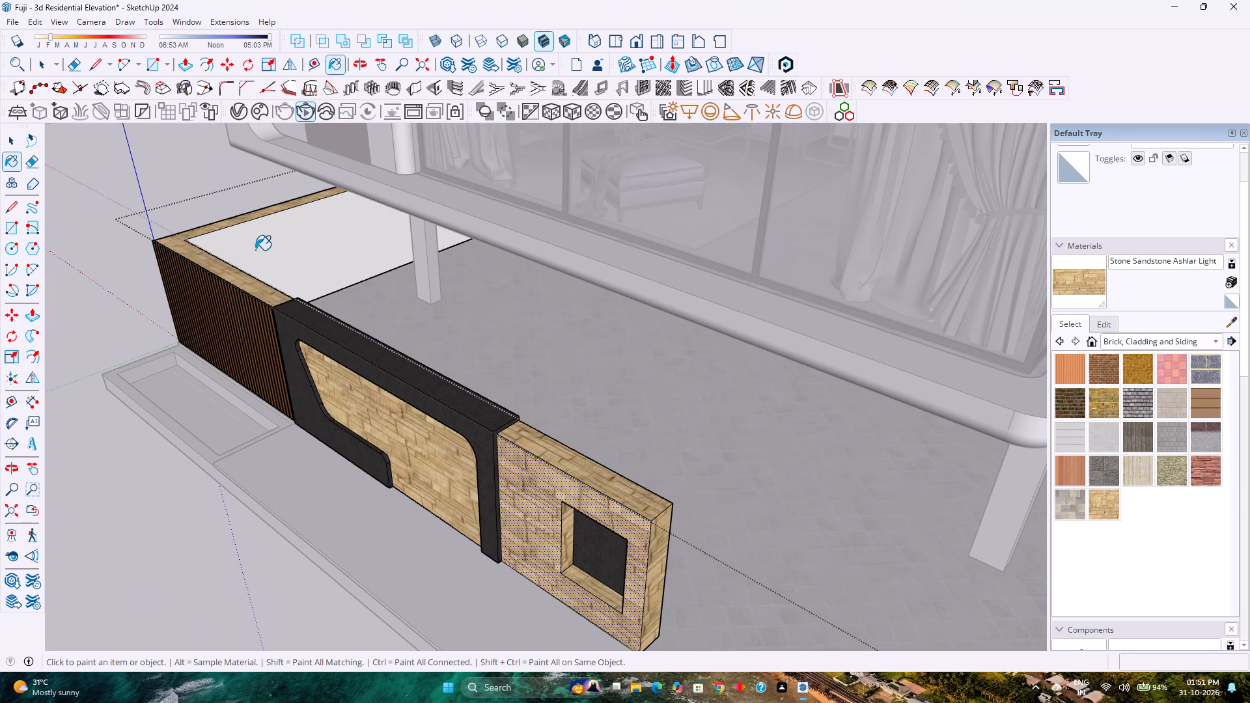
scroll(238, 254, "up", 3)
middle_click_drag(238, 254, 445, 303)
scroll(439, 286, "down", 5)
middle_click_drag(230, 356, 499, 264)
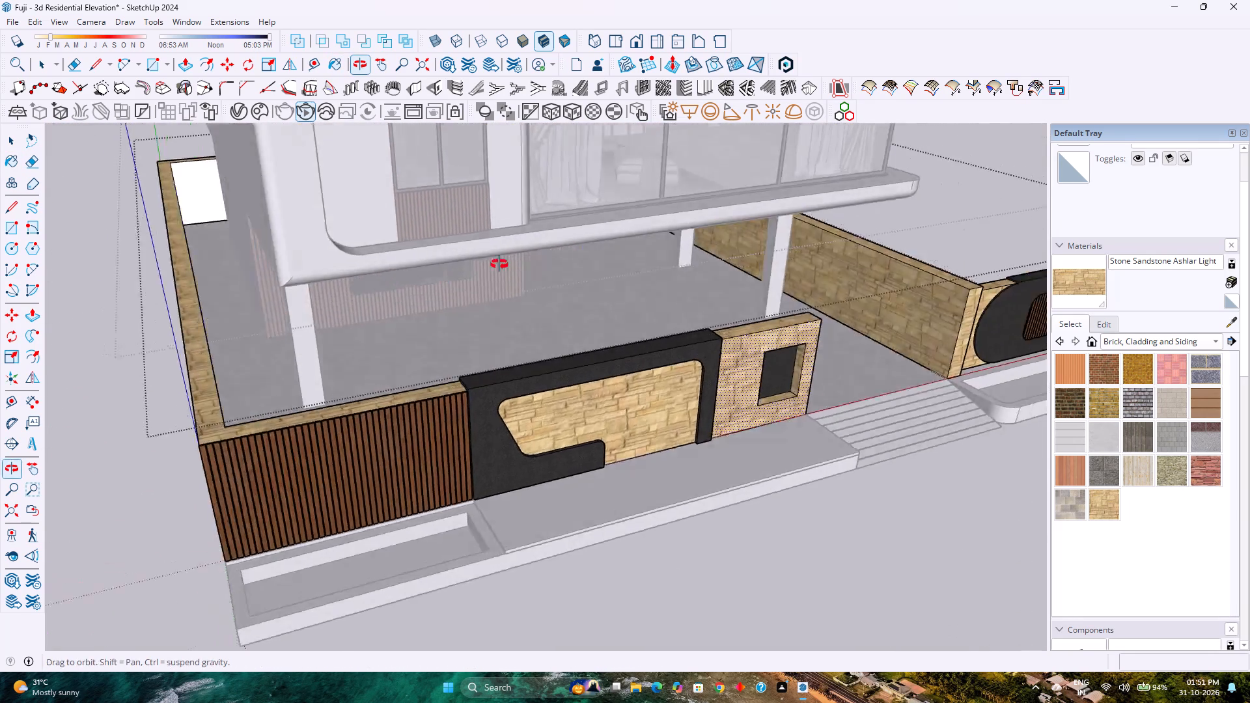
middle_click_drag(499, 264, 525, 261)
scroll(525, 261, "down", 1)
left_click(277, 433)
scroll(309, 448, "up", 15)
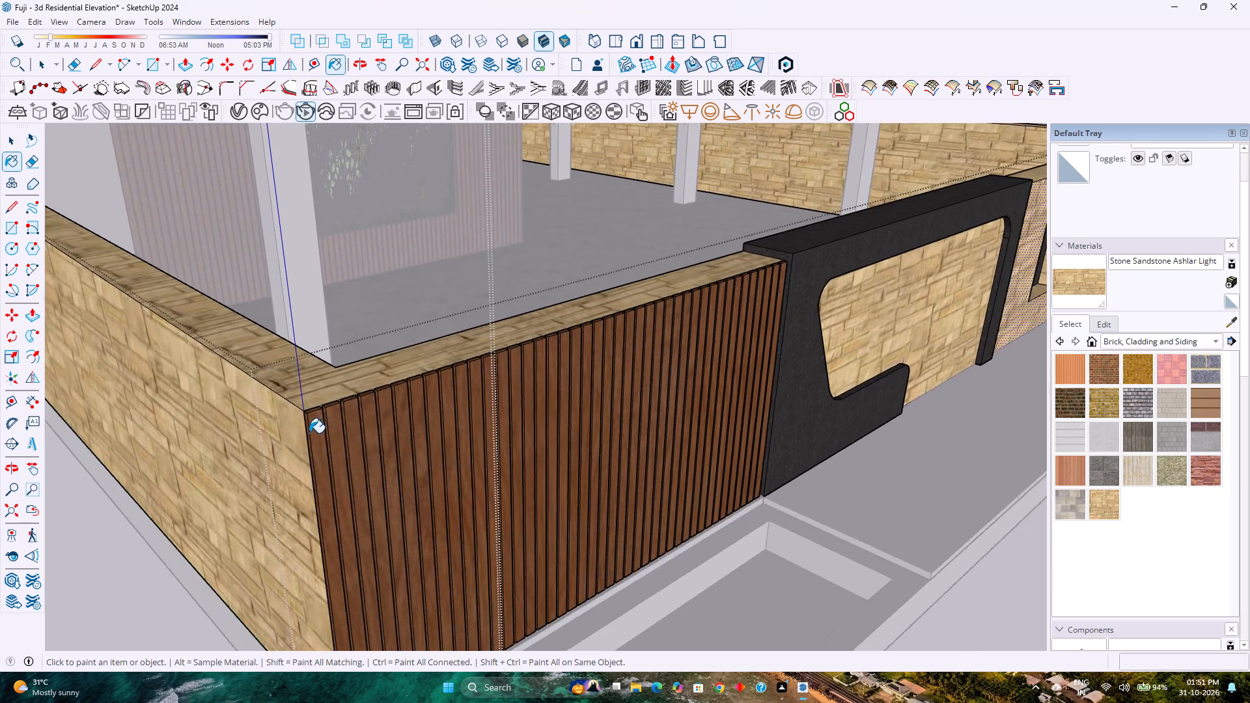
scroll(309, 433, "up", 19)
left_click(375, 354)
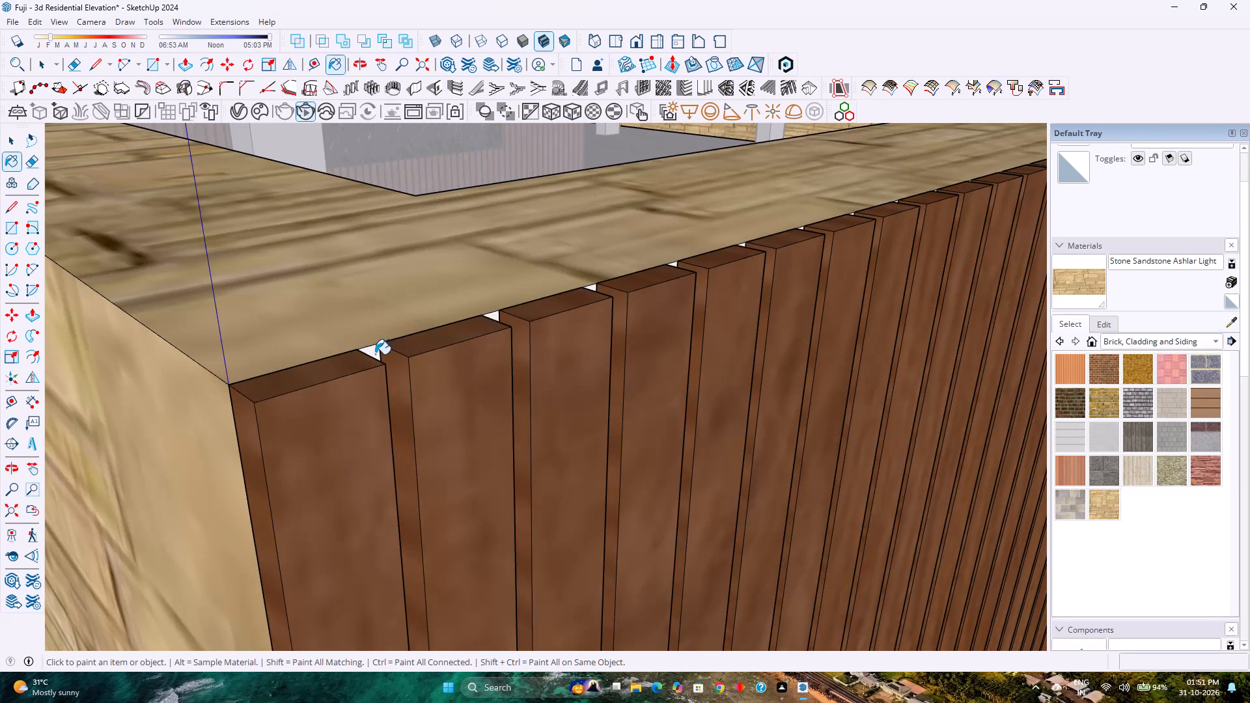
scroll(375, 354, "down", 20)
scroll(375, 354, "down", 9)
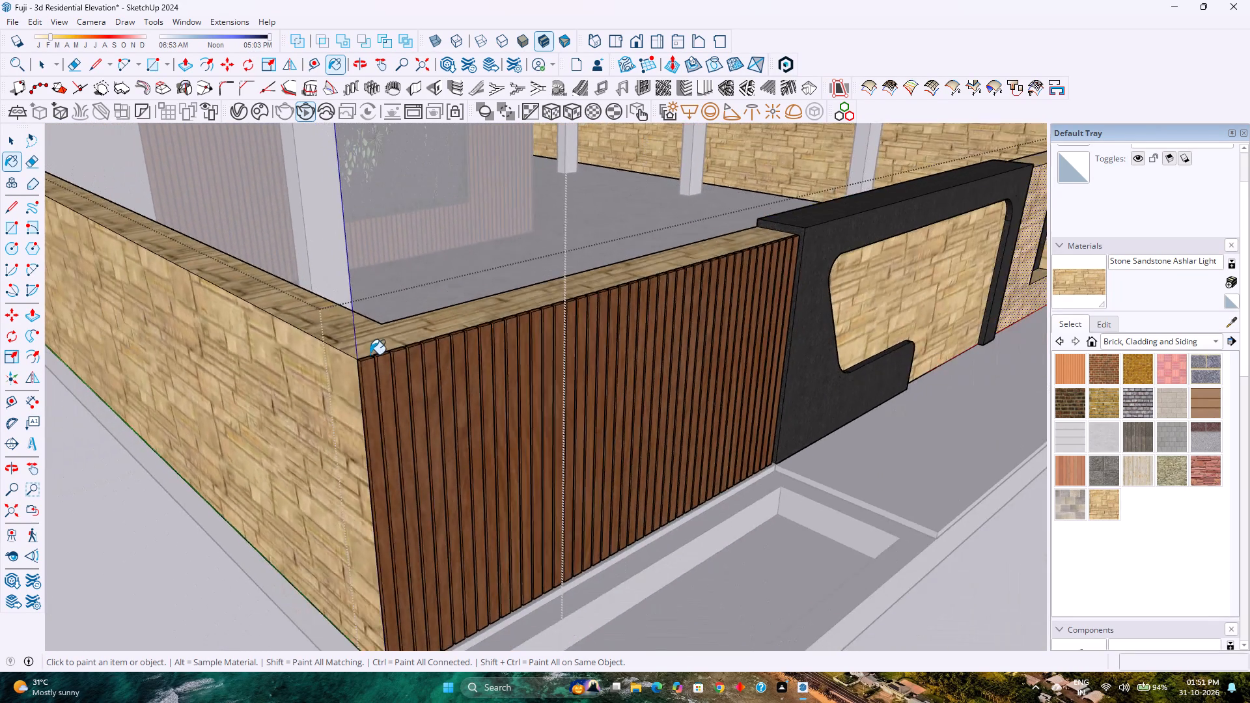
Cover the rear faces of both front boundary walls and the far side wall with Stone Sandstone Ashlar Light.
scroll(370, 354, "down", 12)
middle_click(447, 375)
middle_click(447, 375)
middle_click_drag(434, 379, 0, 443)
middle_click(0, 443)
scroll(348, 422, "down", 12)
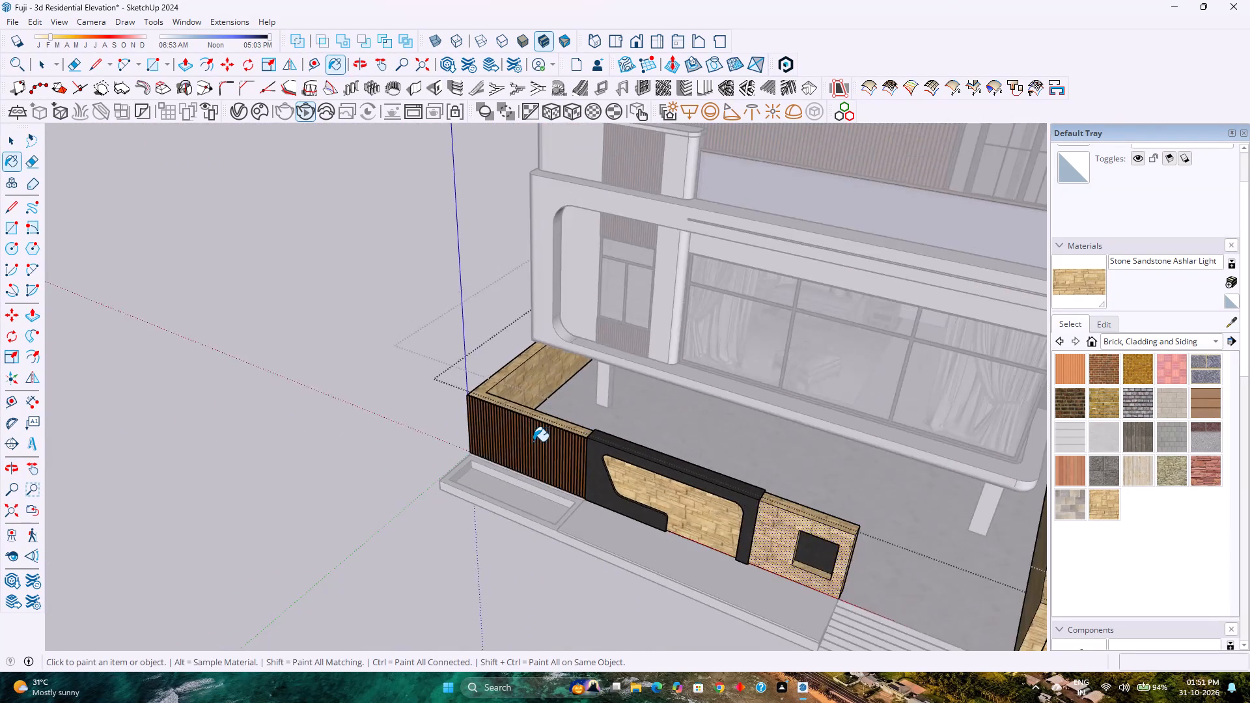
scroll(533, 441, "down", 3)
middle_click(719, 560)
middle_click(717, 559)
middle_click_drag(715, 558, 258, 431)
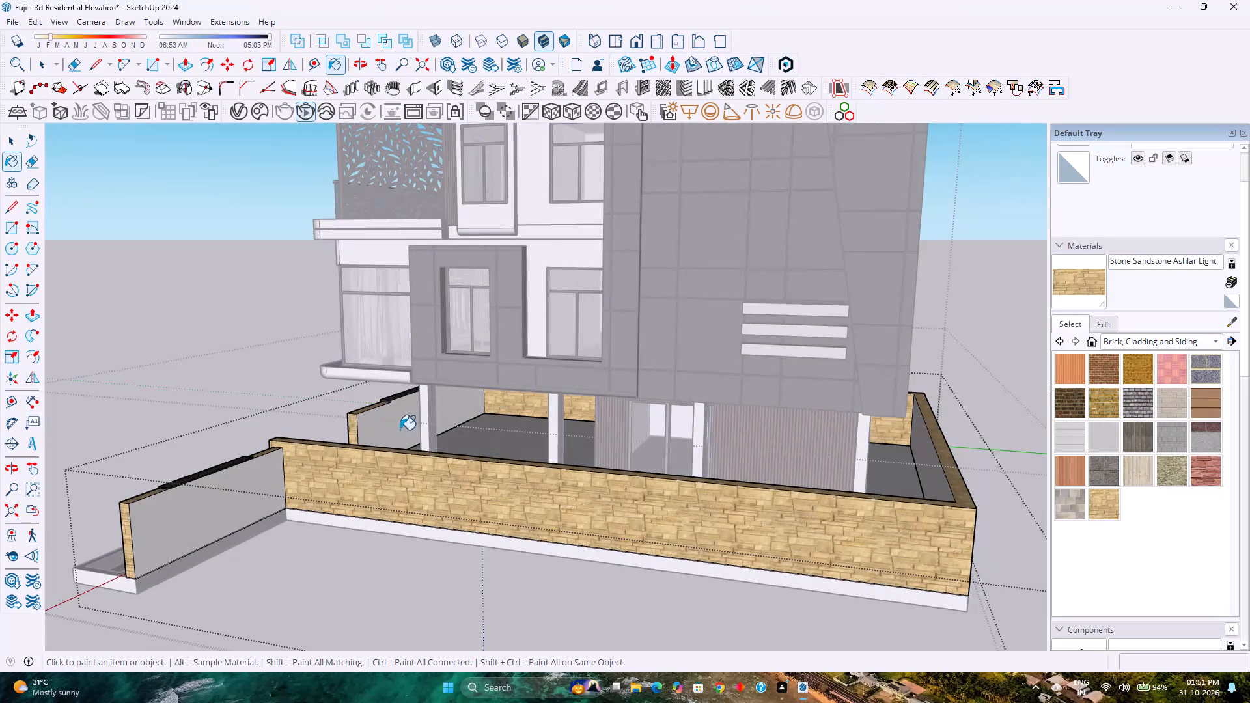
left_click(395, 428)
left_click(255, 492)
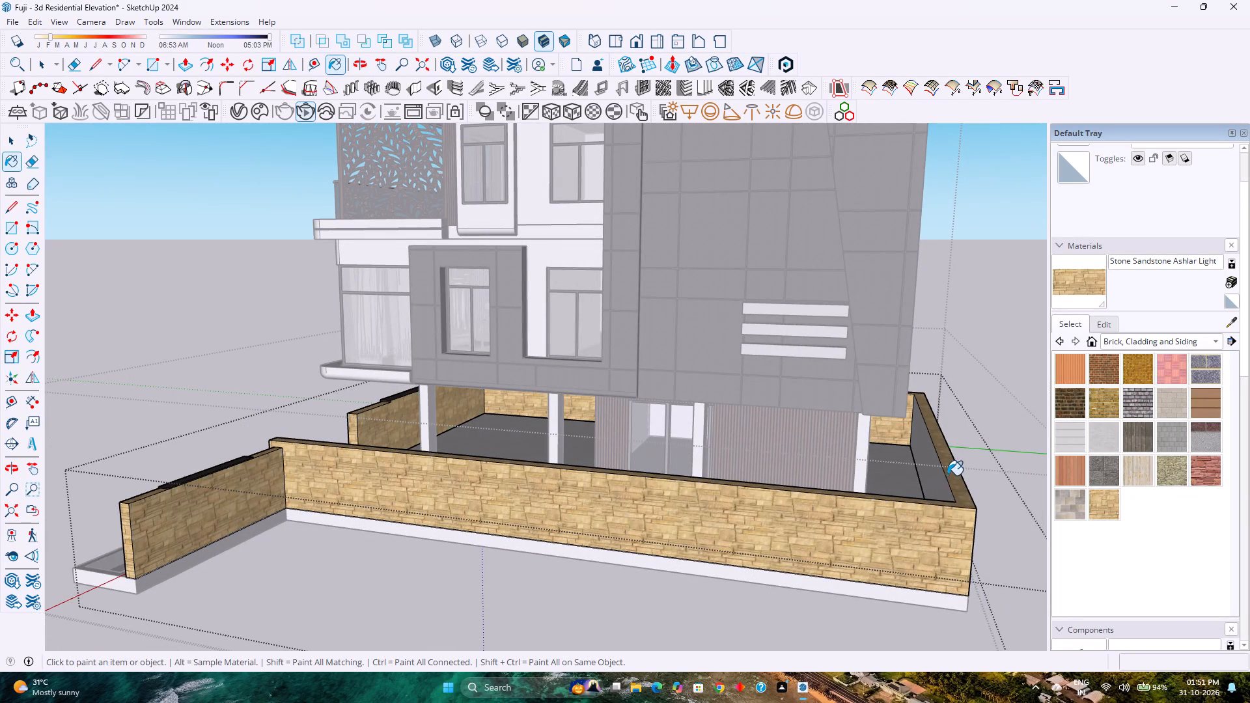
left_click(937, 484)
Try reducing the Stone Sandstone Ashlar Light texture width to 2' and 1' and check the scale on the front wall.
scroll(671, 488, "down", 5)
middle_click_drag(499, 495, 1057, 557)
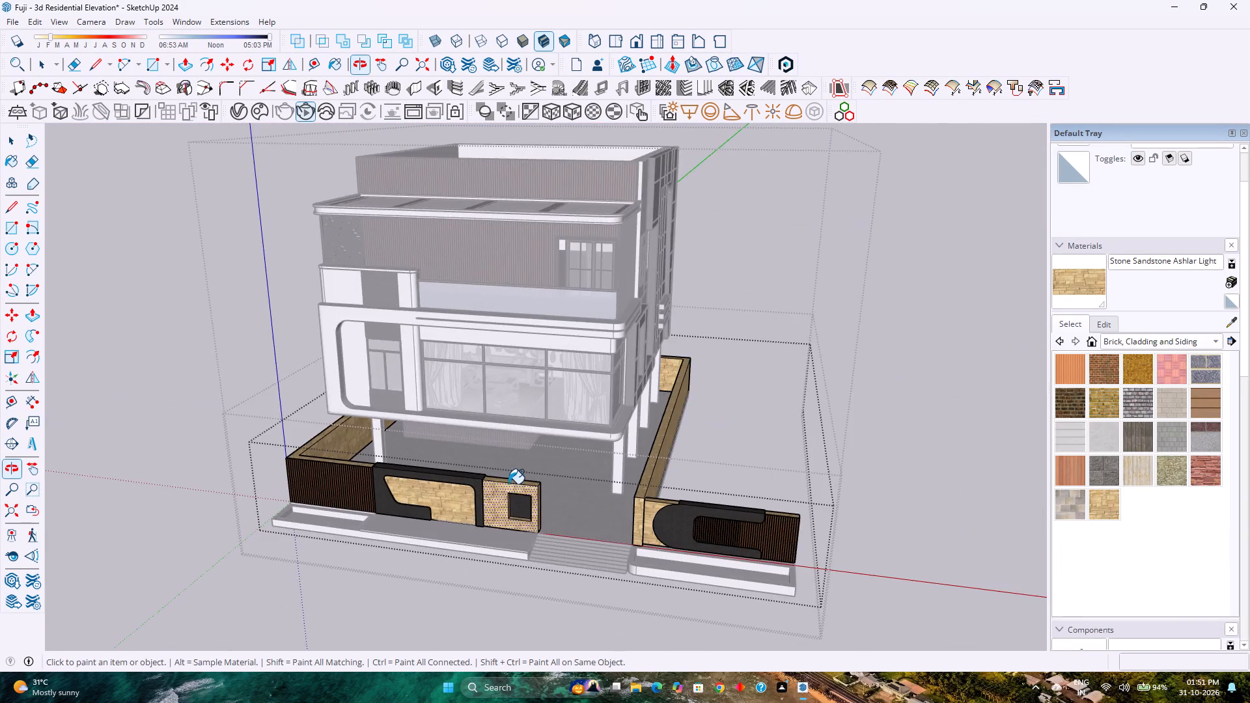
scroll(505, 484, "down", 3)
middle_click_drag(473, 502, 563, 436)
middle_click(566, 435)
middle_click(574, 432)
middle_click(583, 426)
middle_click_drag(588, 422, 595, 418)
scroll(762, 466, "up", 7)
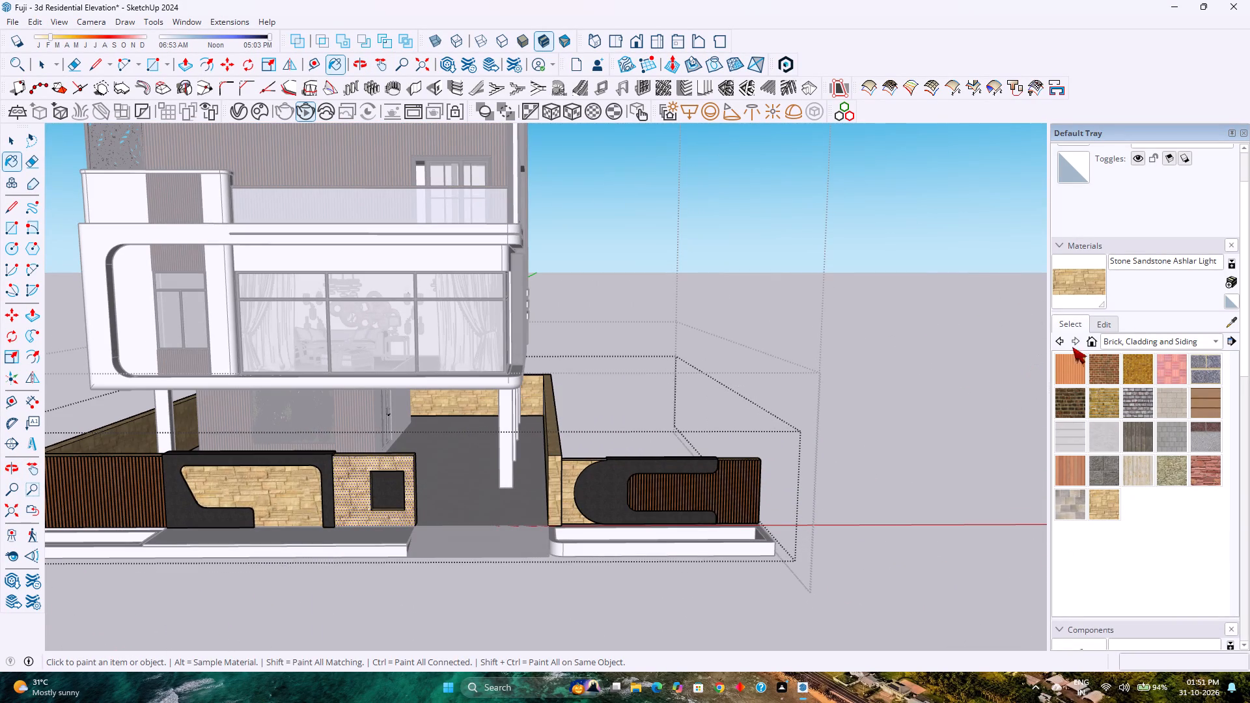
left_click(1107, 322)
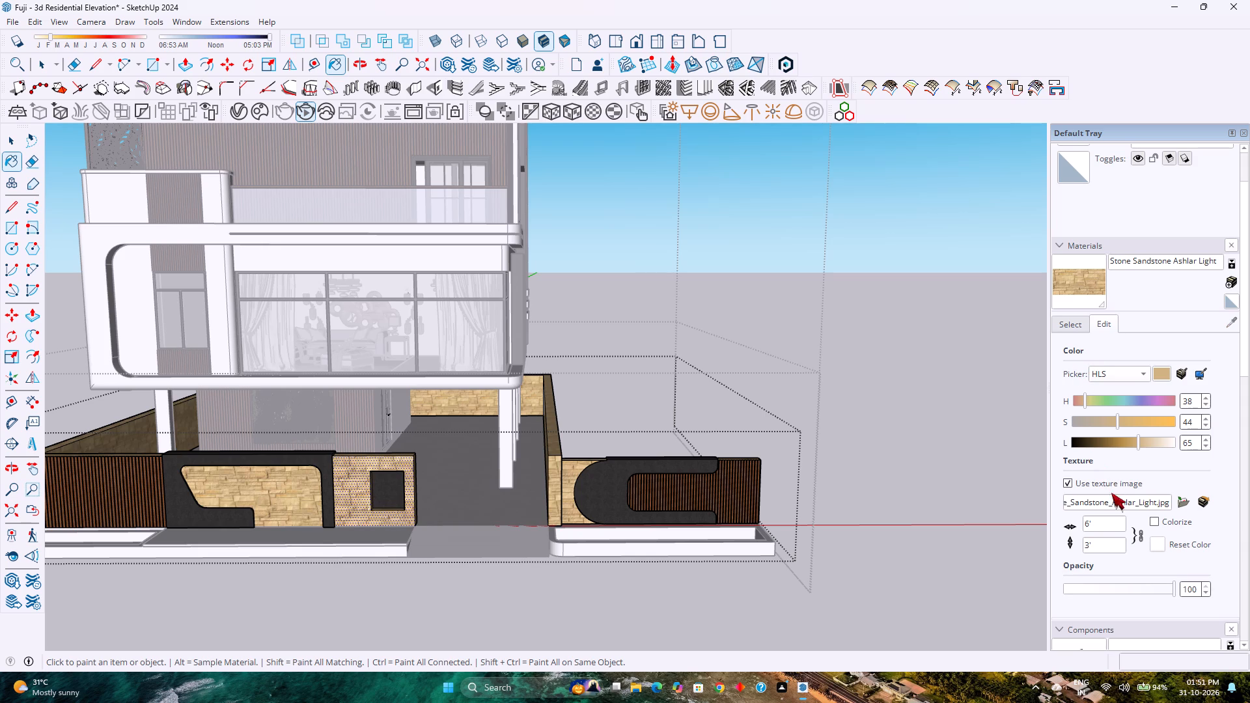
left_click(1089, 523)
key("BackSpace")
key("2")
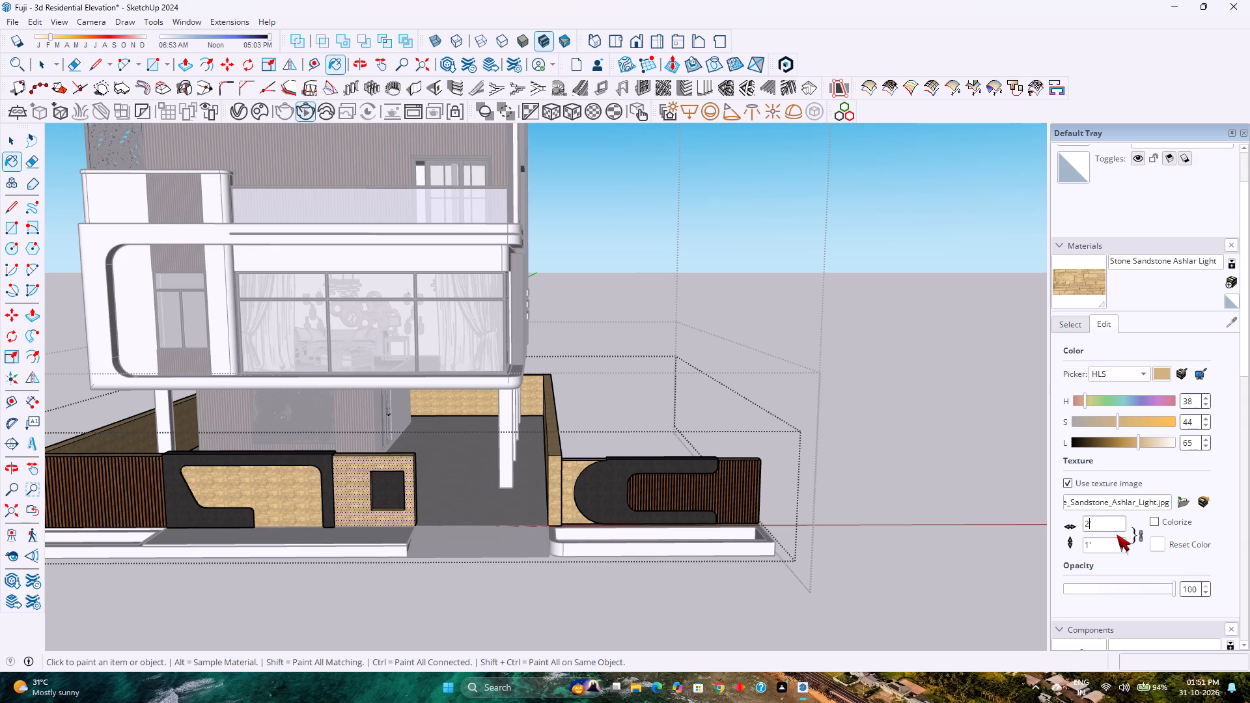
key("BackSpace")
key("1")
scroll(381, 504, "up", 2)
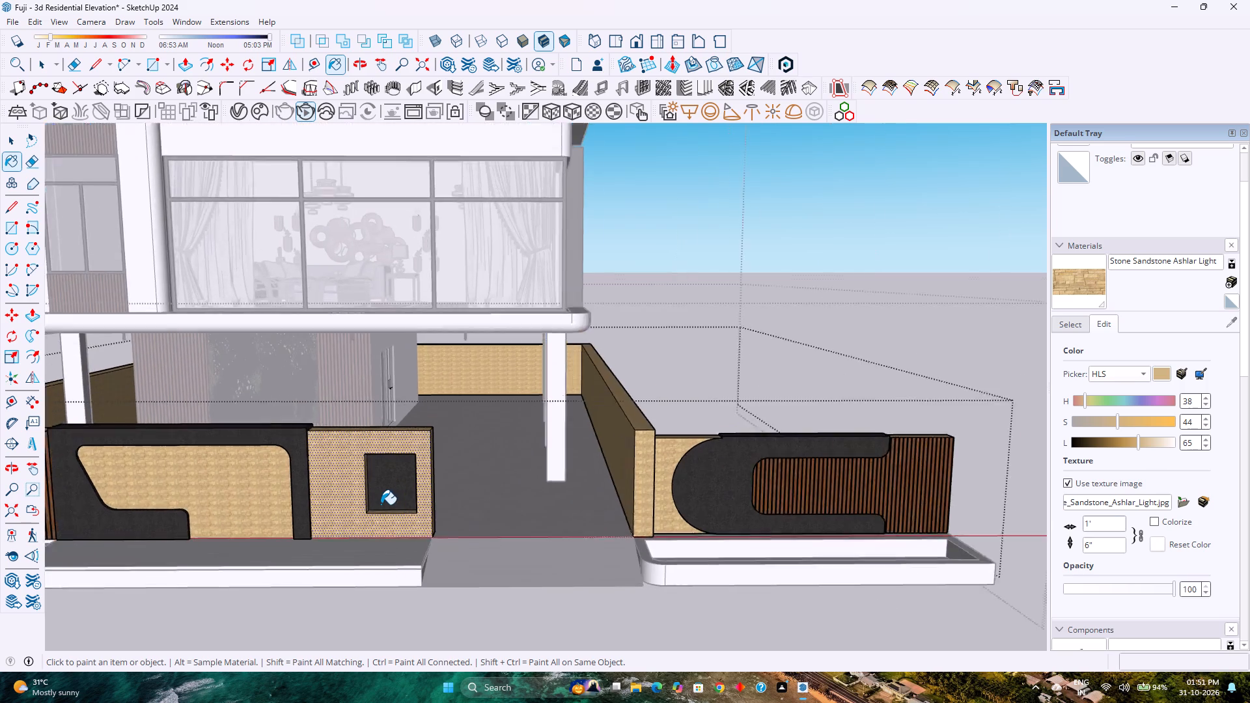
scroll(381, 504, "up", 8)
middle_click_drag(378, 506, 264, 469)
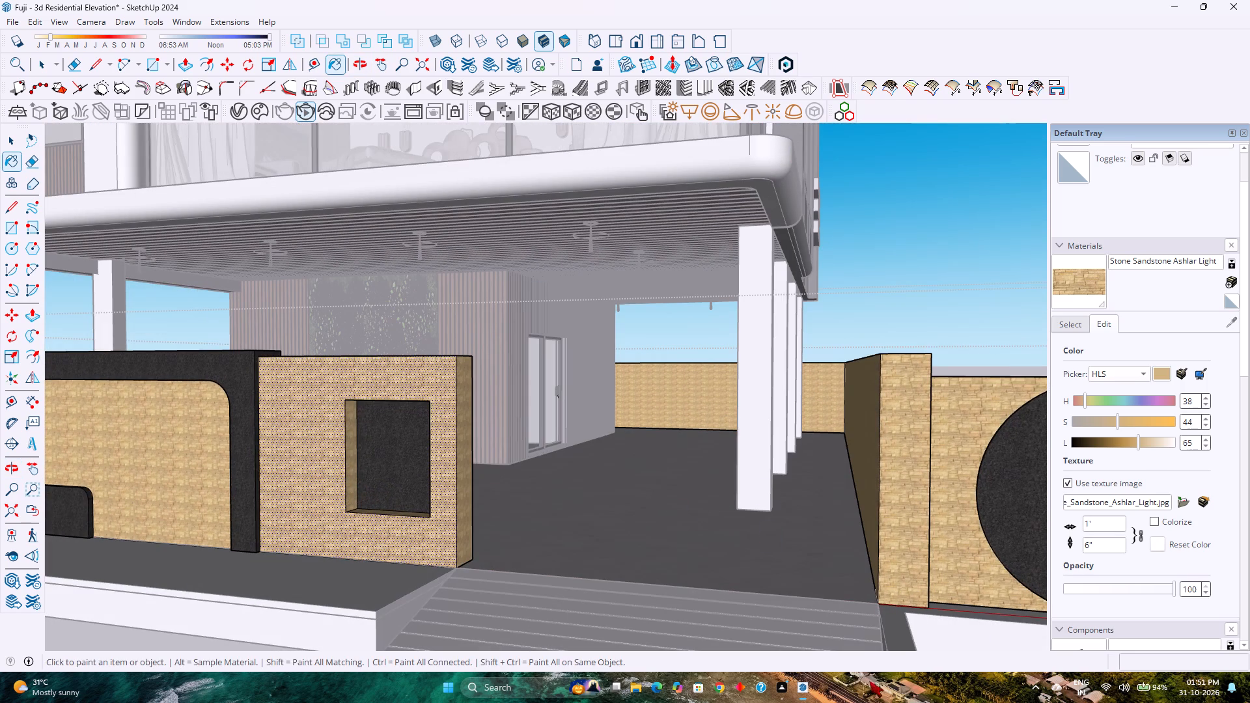
Set the Stone Sandstone Ashlar Light texture width to 3', keeping its proportions.
left_click(1089, 527)
key("BackSpace")
key("3")
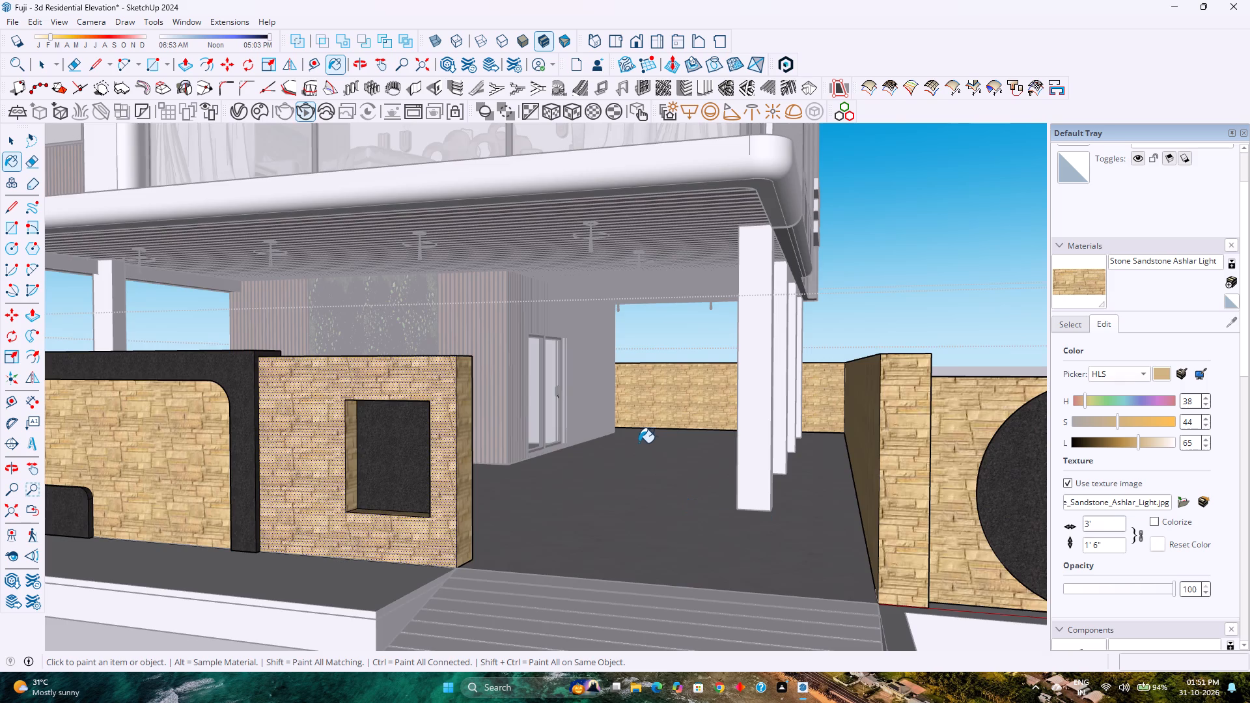
scroll(636, 439, "down", 4)
scroll(715, 462, "up", 4)
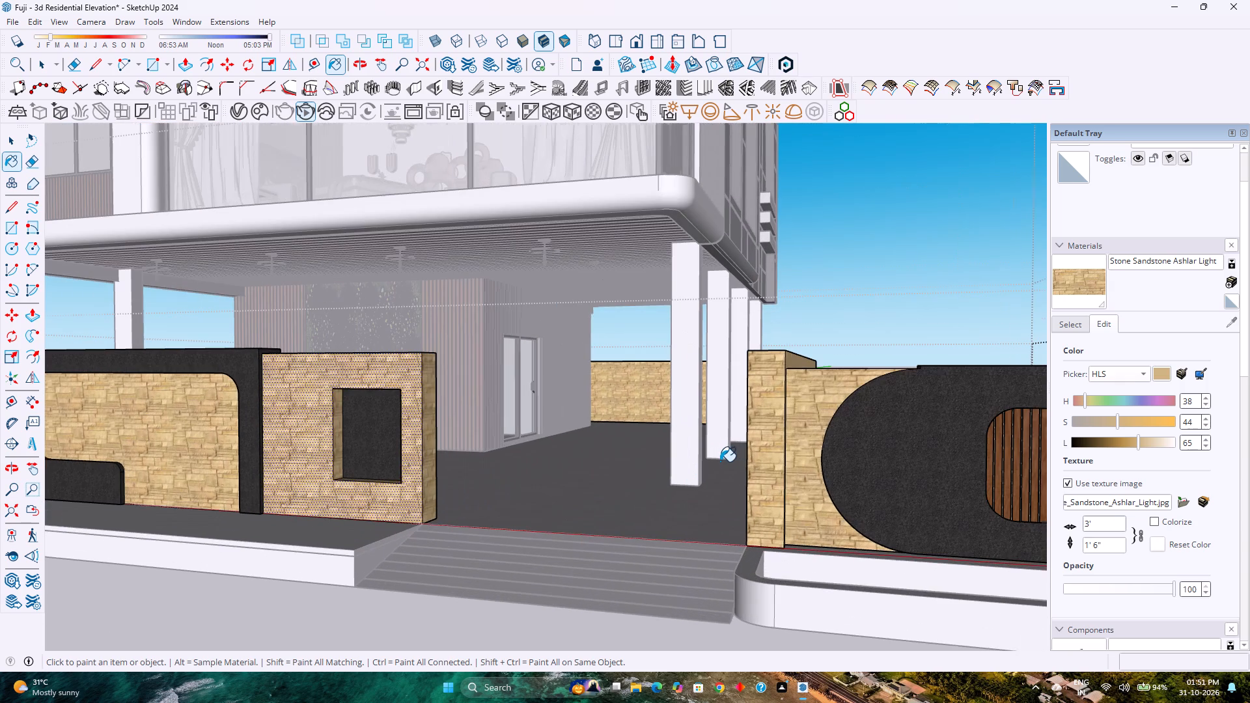
Recolor Stone Sandstone Ashlar Light to a pale grey with hue 44, saturation 5 and lightness 80.
left_click_drag(1114, 419, 1086, 422)
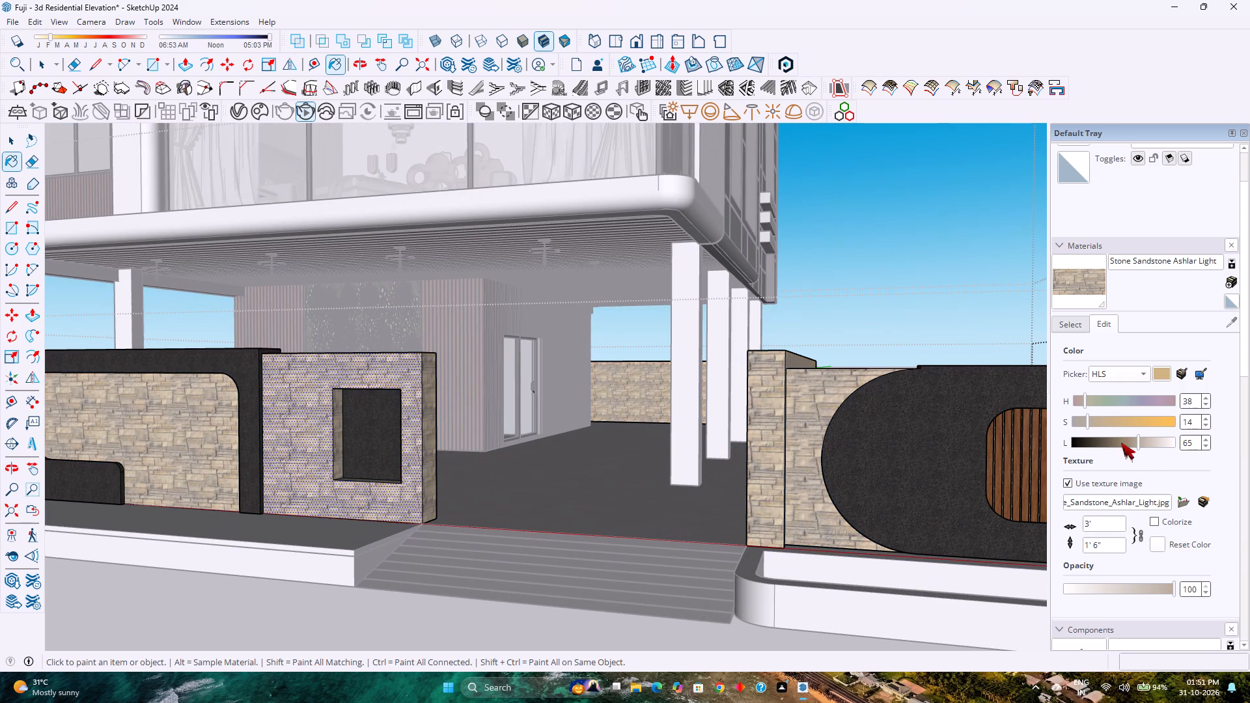
left_click_drag(1142, 447, 1156, 447)
scroll(610, 464, "down", 7)
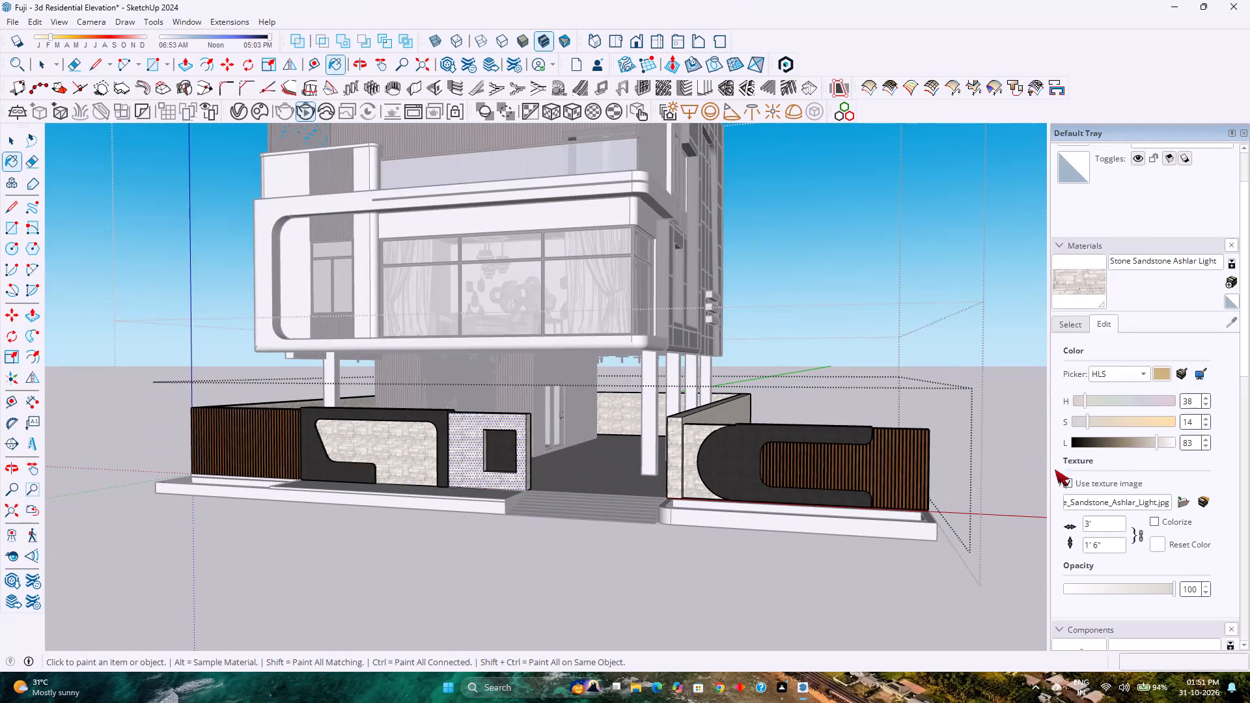
scroll(1090, 419, "up", 2)
scroll(1090, 419, "down", 3)
scroll(1085, 407, "up", 2)
scroll(1085, 417, "down", 2)
scroll(1152, 446, "down", 4)
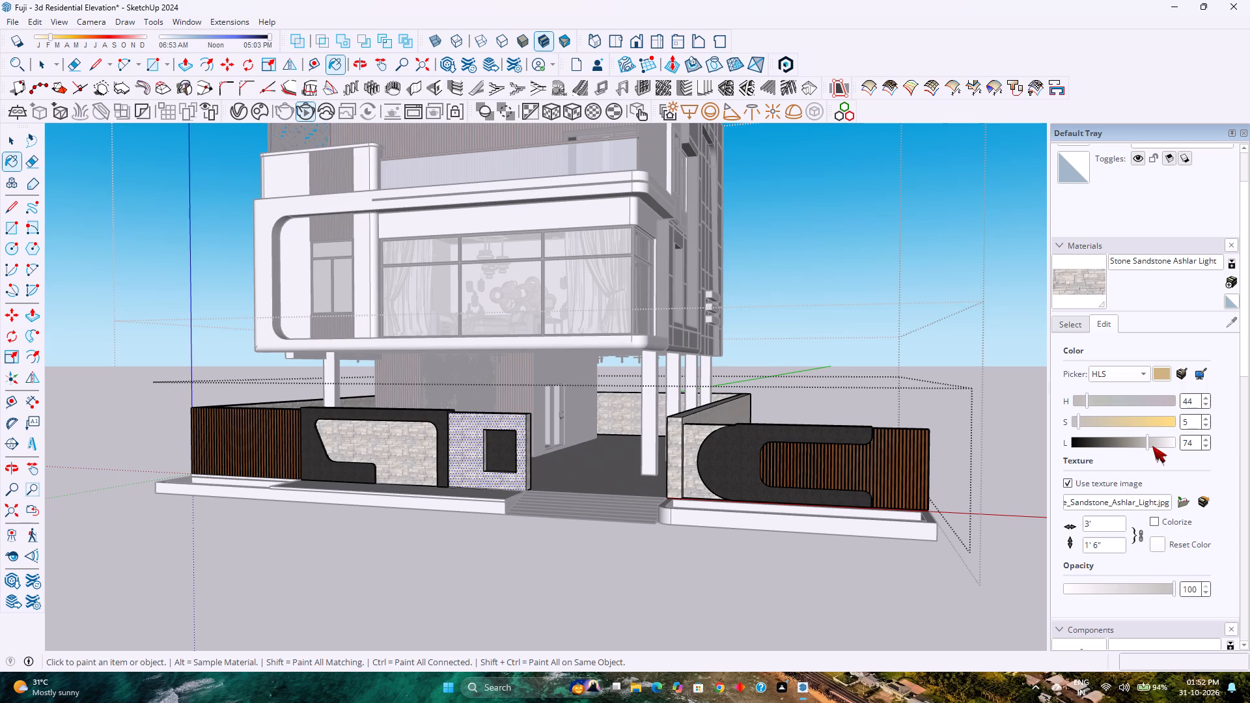
scroll(1152, 446, "up", 3)
left_click(432, 458)
Finish painting and exit the nested boundary wall groups to return to the whole model.
key("space")
scroll(432, 458, "down", 2)
key("Escape")
scroll(435, 447, "down", 1)
scroll(435, 447, "up", 9)
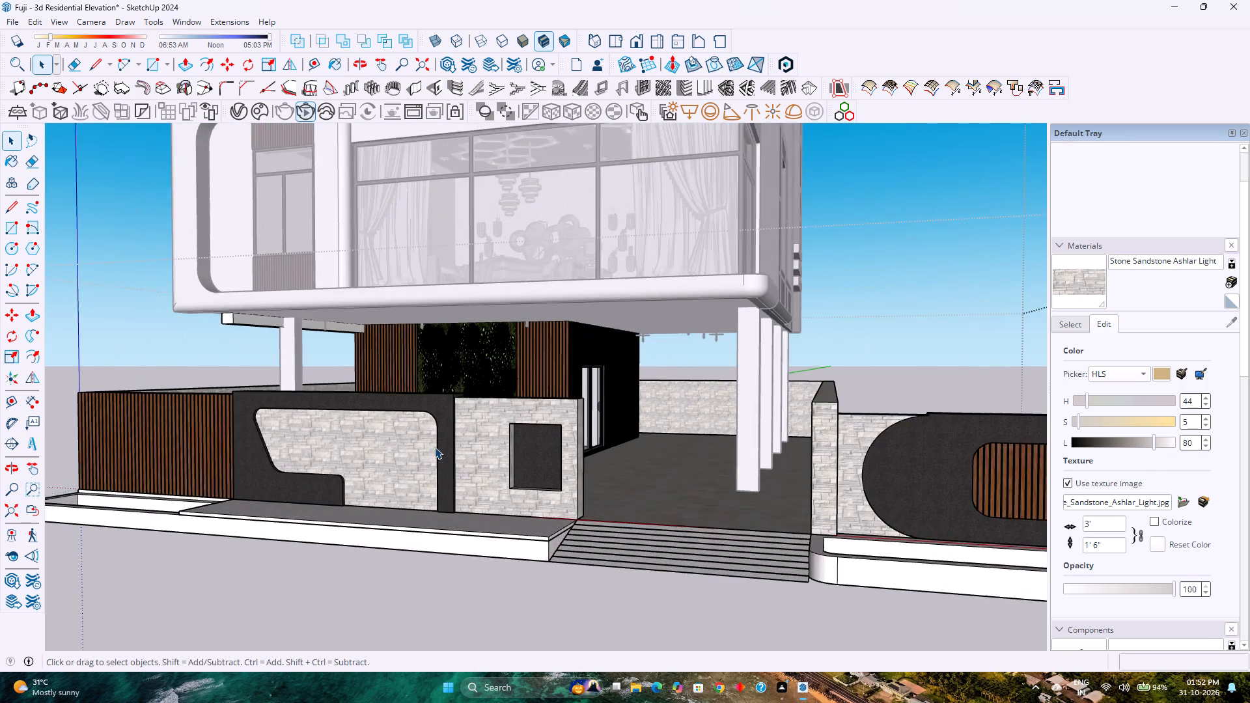
middle_click_drag(484, 452, 410, 516, "shift")
scroll(410, 506, "down", 1)
key("Escape")
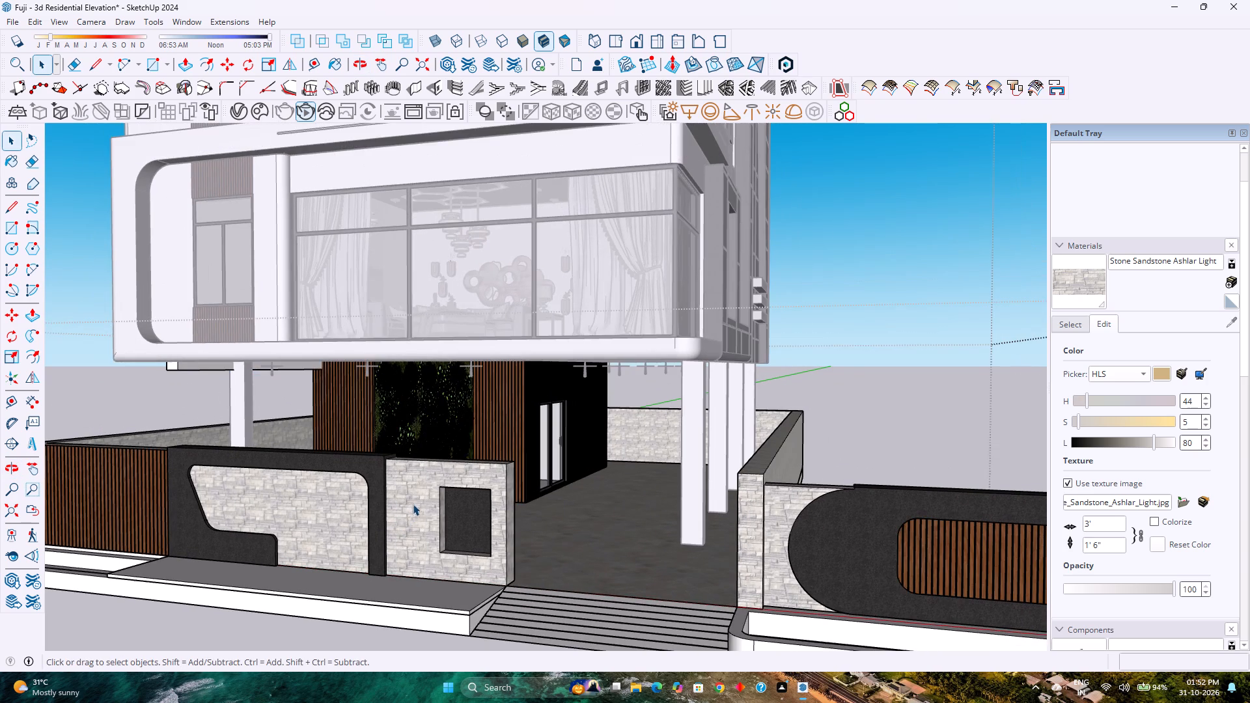
scroll(413, 503, "down", 4)
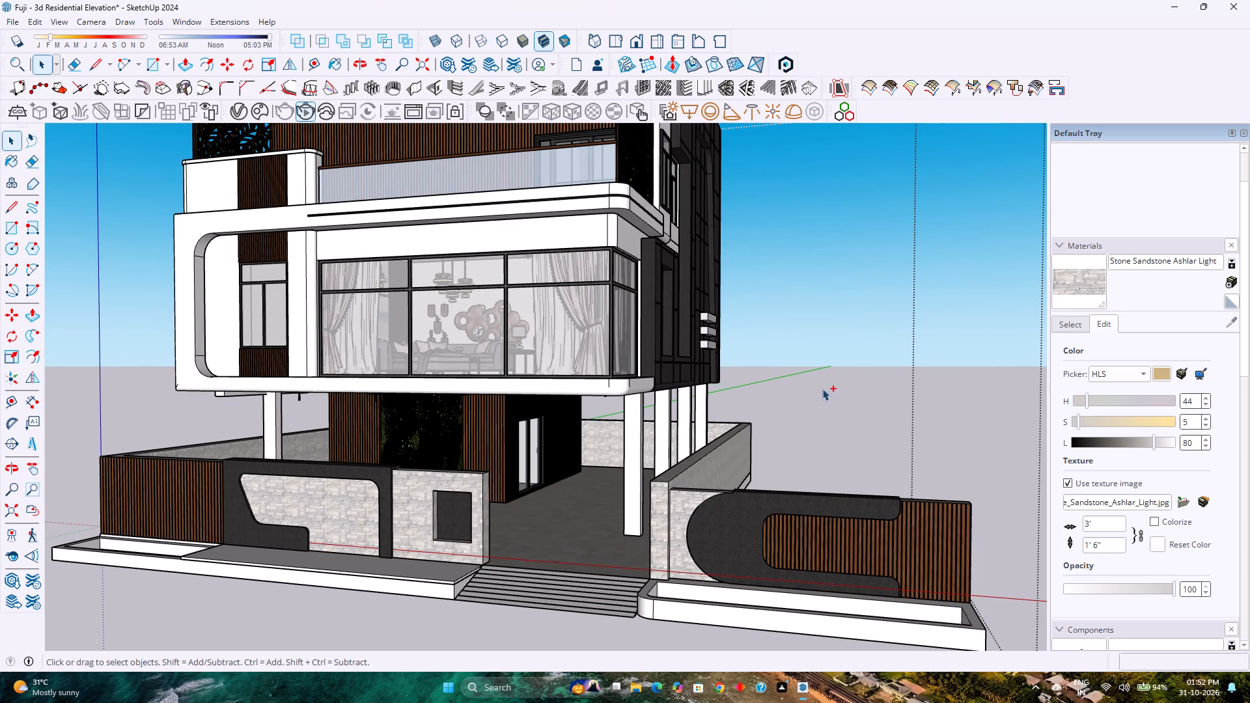
Save the residential elevation model.
key("ctrl+s")
Examine the front elevation and the appearance of the stone-clad boundary walls.
scroll(652, 383, "down", 7)
scroll(652, 385, "up", 4)
scroll(652, 385, "down", 5)
scroll(652, 385, "up", 1)
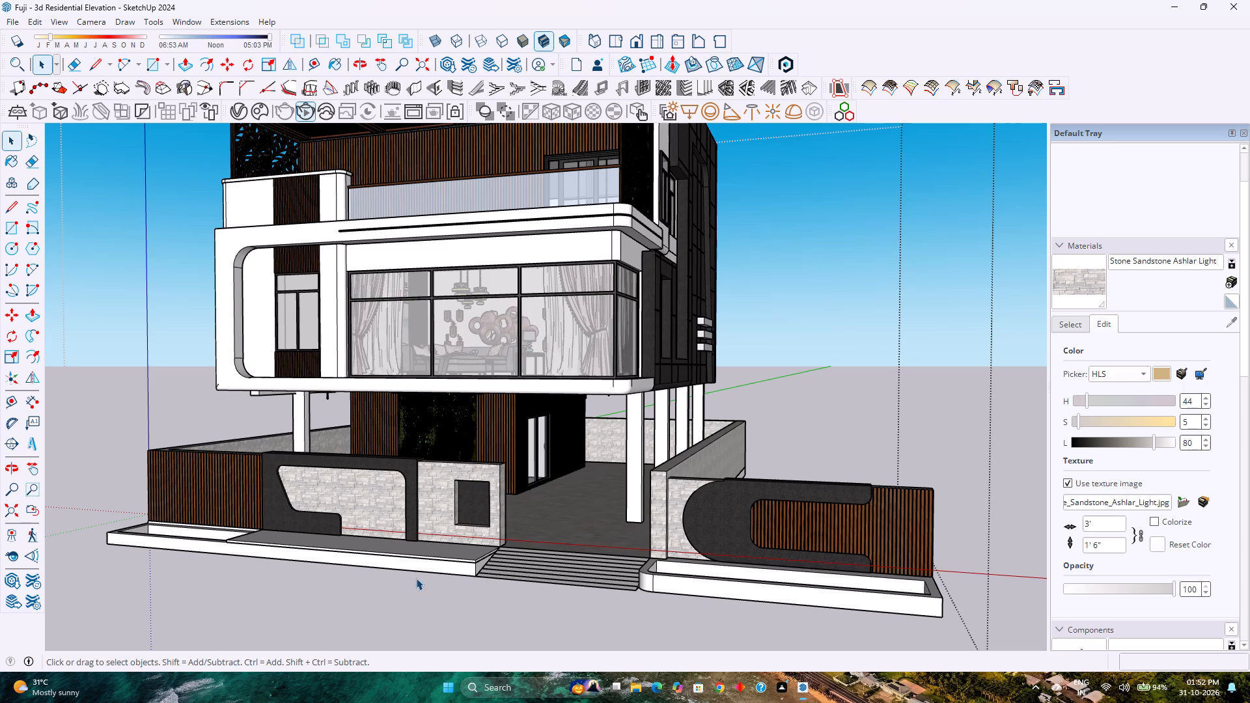
scroll(598, 514, "up", 4)
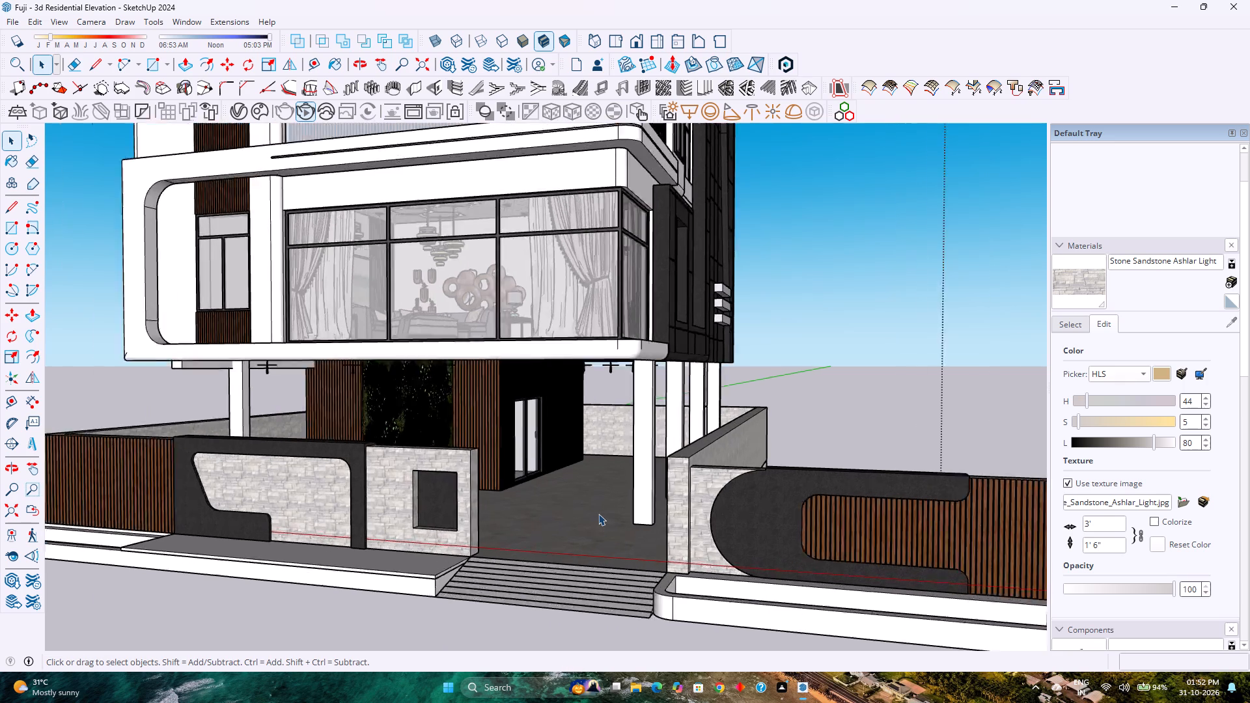
Select the front carport column and change the material collection from Brick, Cladding and Siding to Synthetic Surfaces.
scroll(598, 514, "up", 1)
scroll(598, 514, "down", 4)
left_click(643, 428)
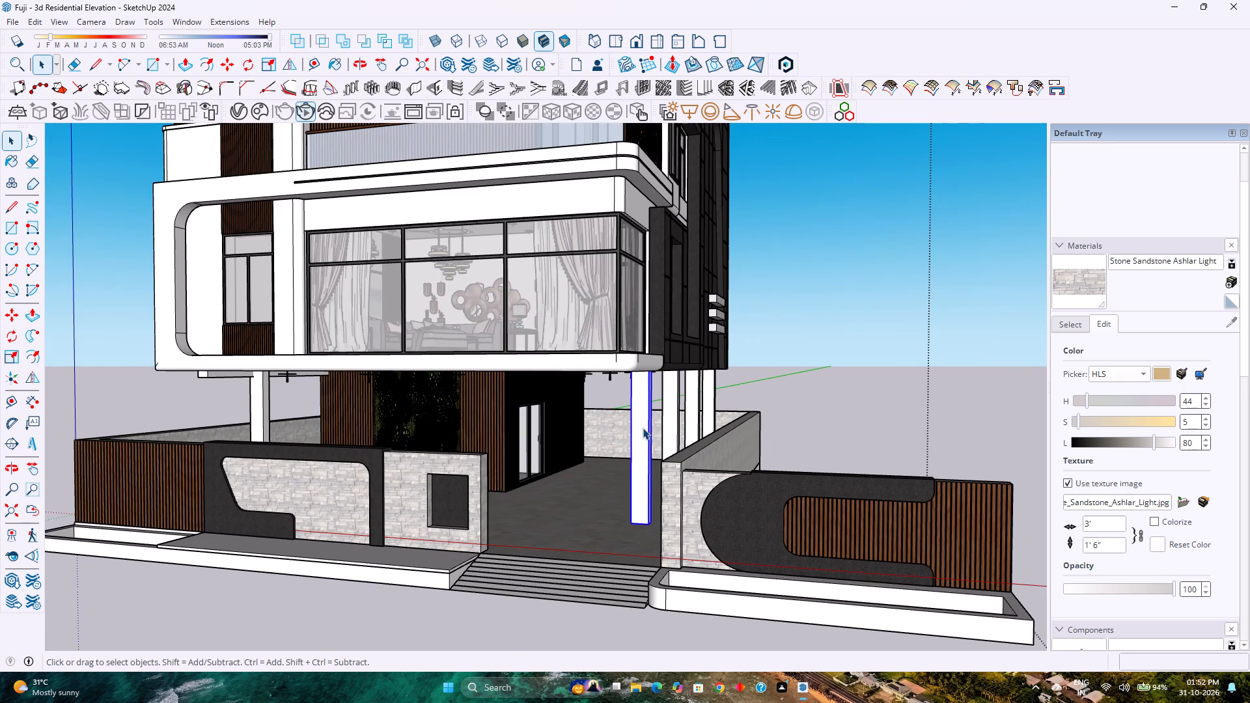
left_click(1077, 296)
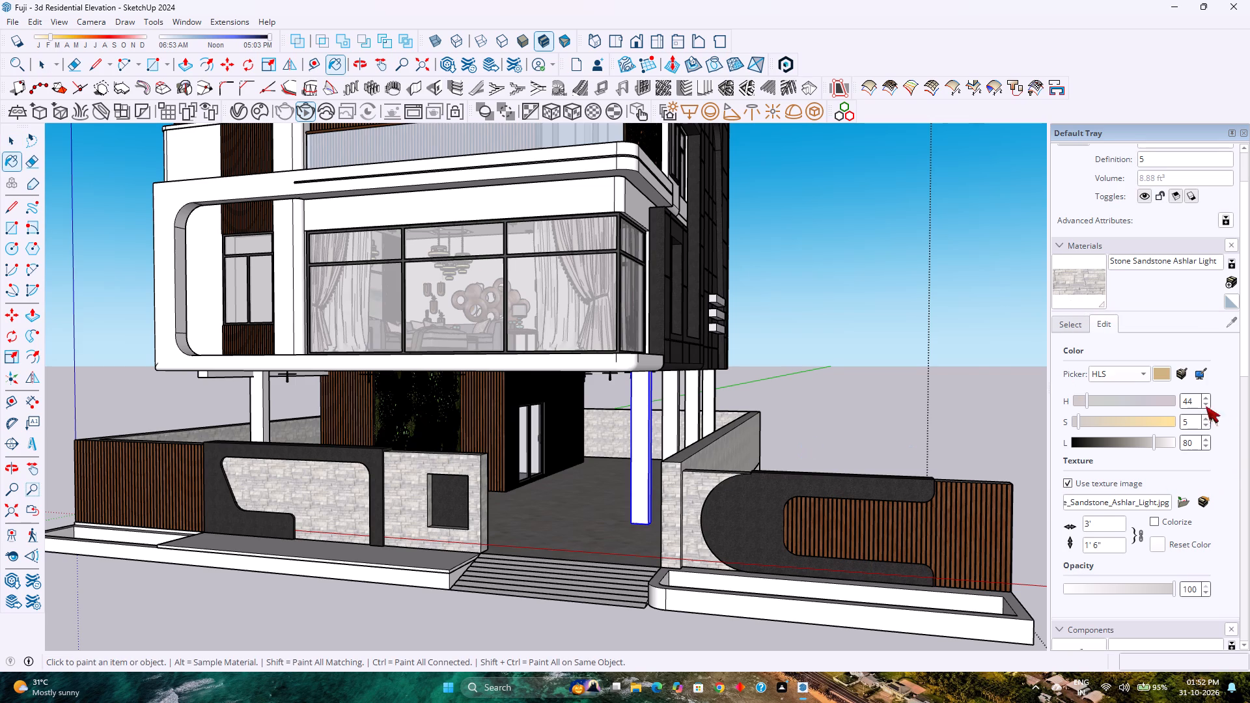
left_click(1074, 327)
left_click(1144, 476)
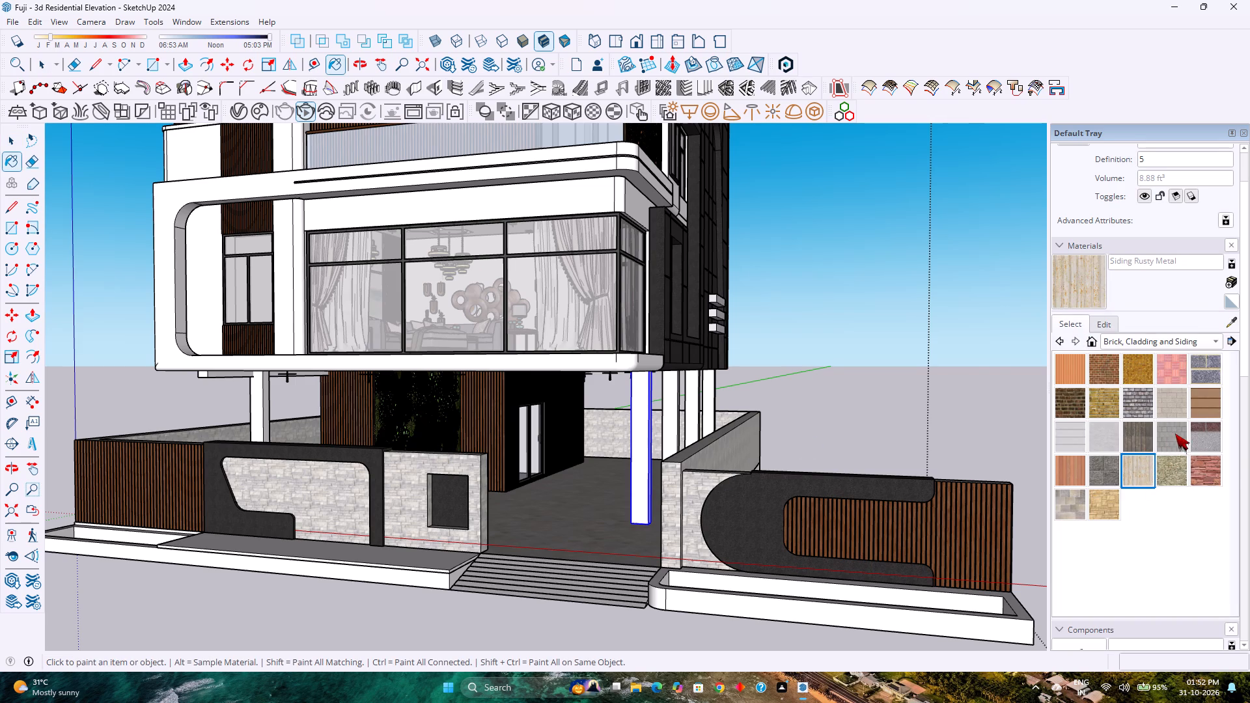
left_click(1176, 474)
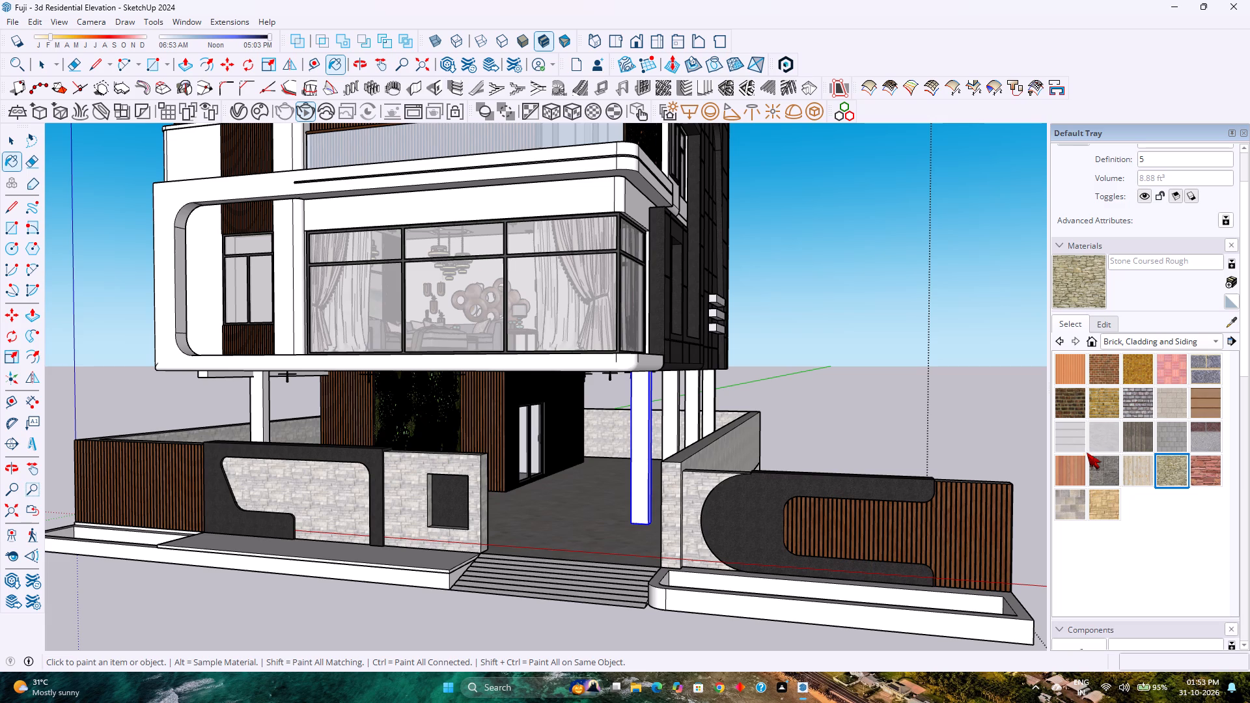
left_click(1111, 343)
left_click(1100, 534)
scroll(1163, 421, "up", 2)
left_click(1148, 402)
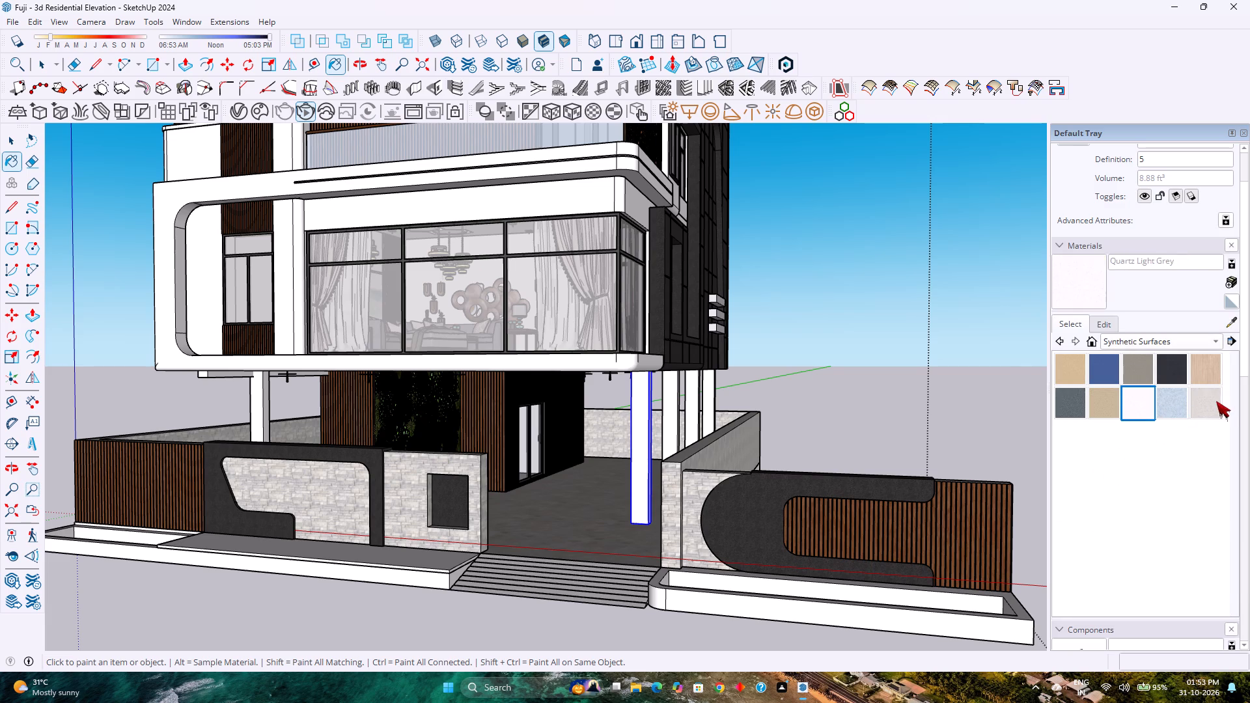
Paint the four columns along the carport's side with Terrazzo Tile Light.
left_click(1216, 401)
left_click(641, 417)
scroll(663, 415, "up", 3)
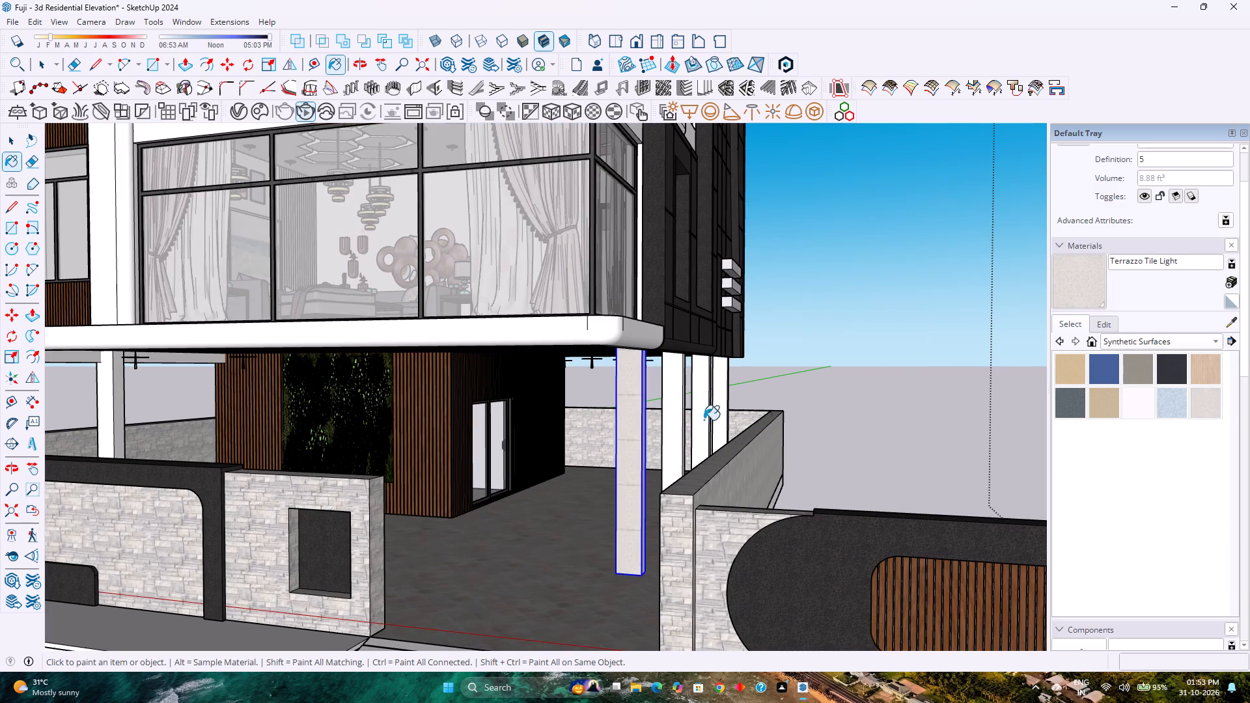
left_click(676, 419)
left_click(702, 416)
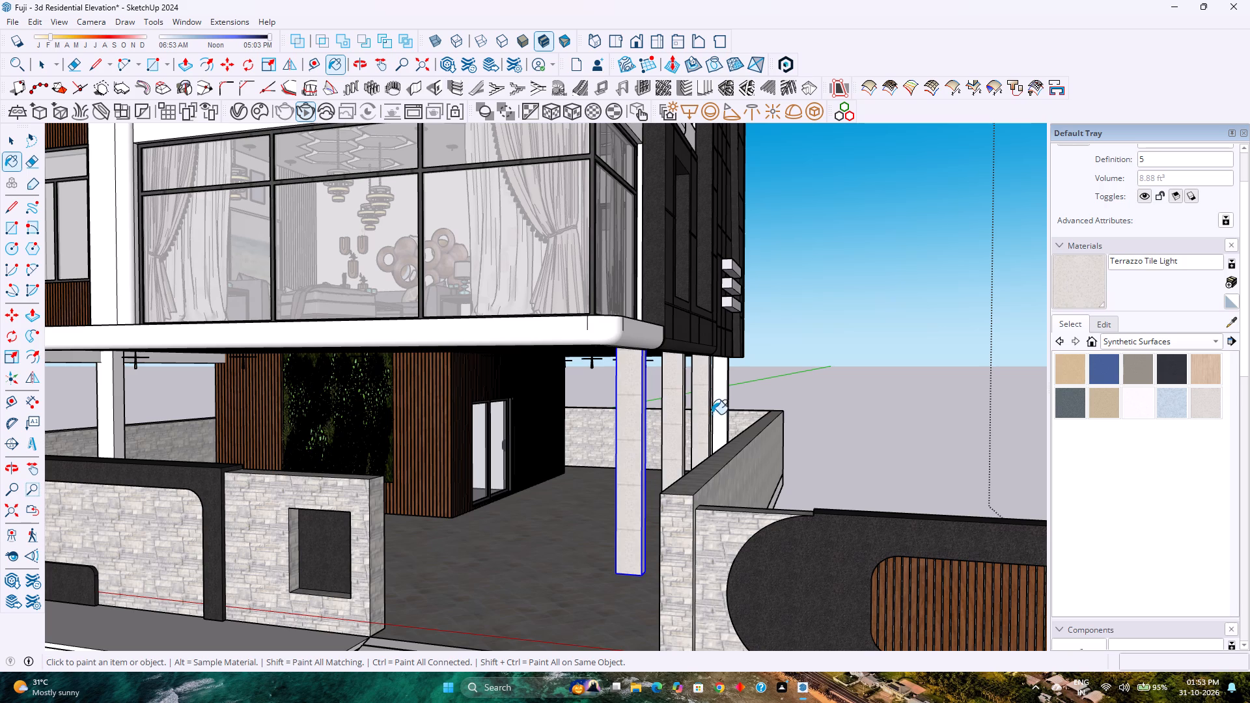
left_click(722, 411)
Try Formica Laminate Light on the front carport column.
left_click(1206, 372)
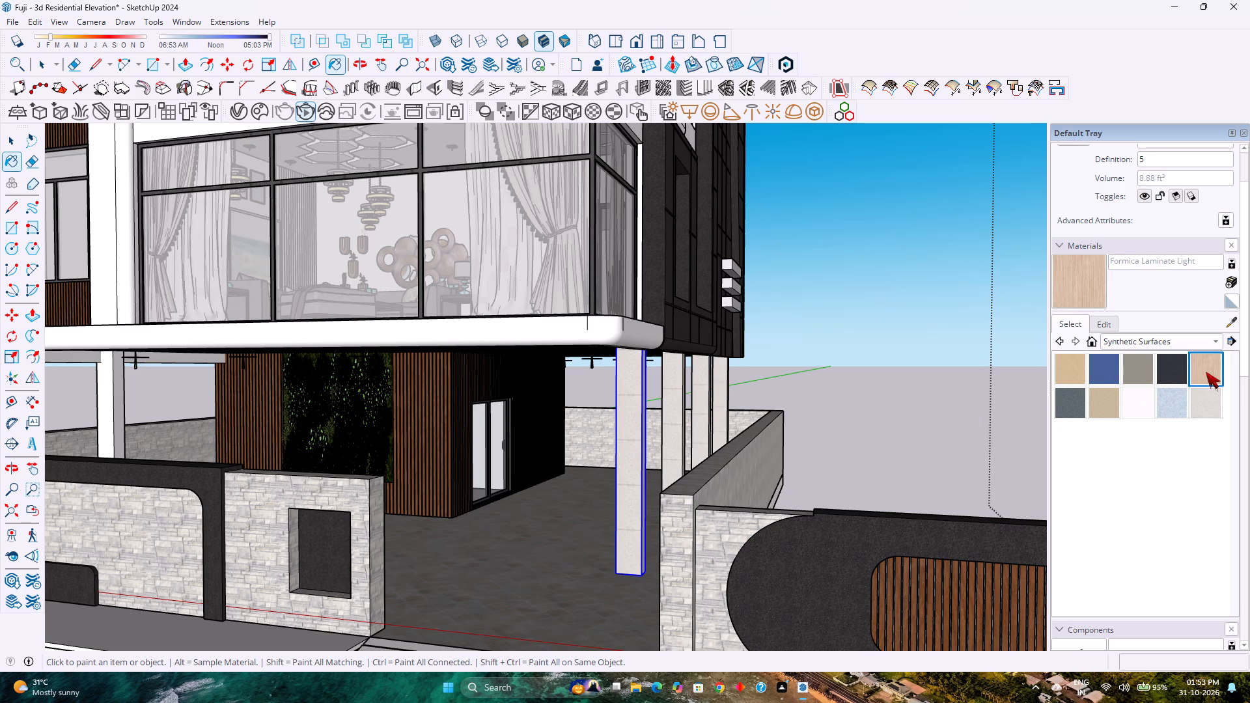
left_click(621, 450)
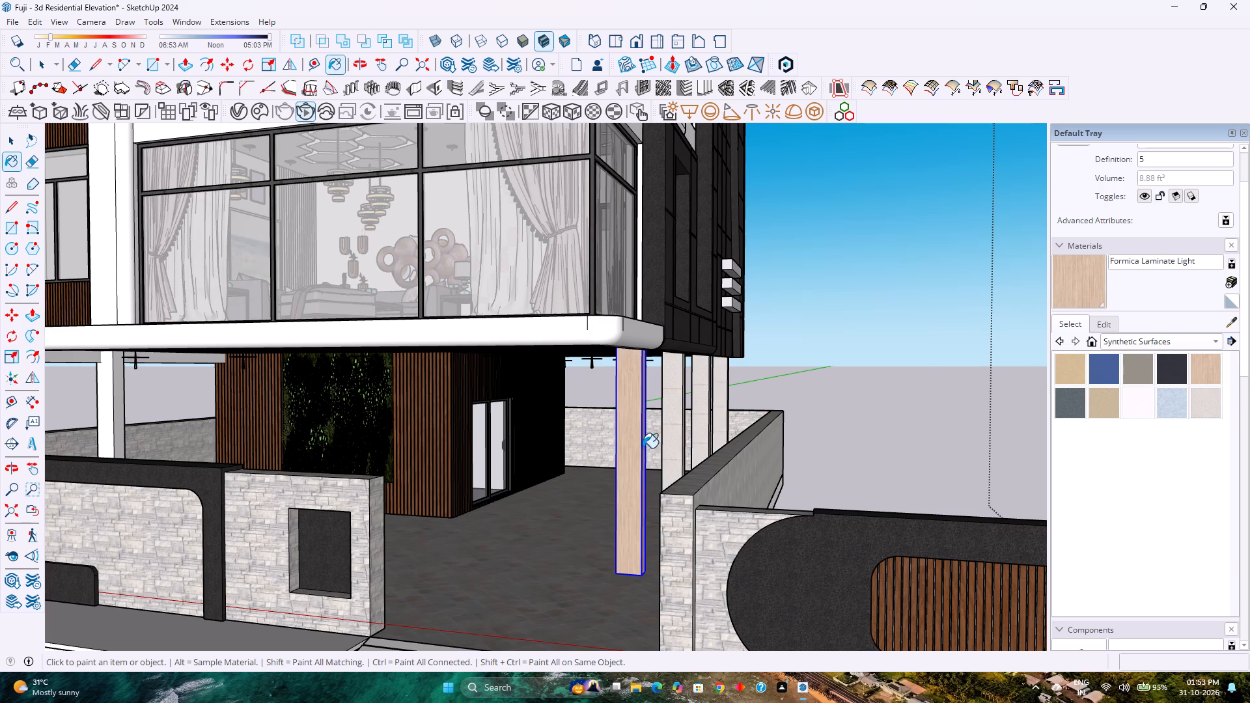
Paint the four carport side columns and the column behind the slatted front boundary wall with Quartz Light Brown.
left_click(1103, 403)
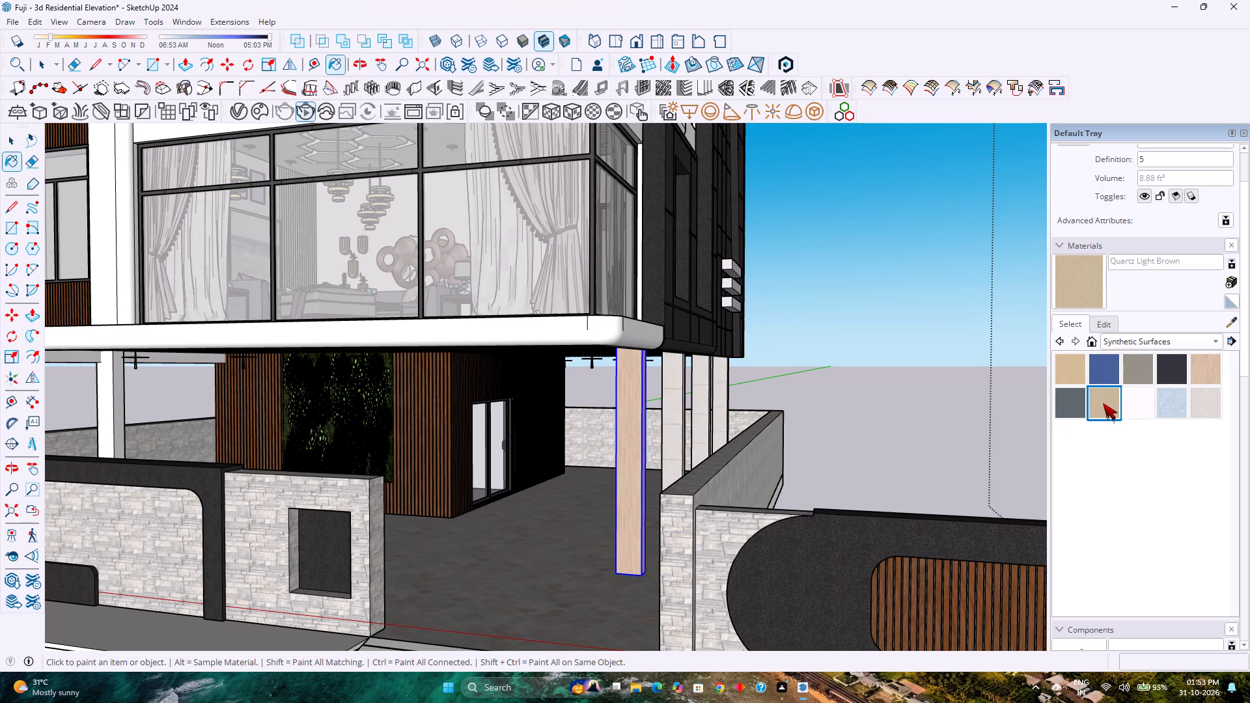
left_click(629, 432)
scroll(657, 434, "up", 4)
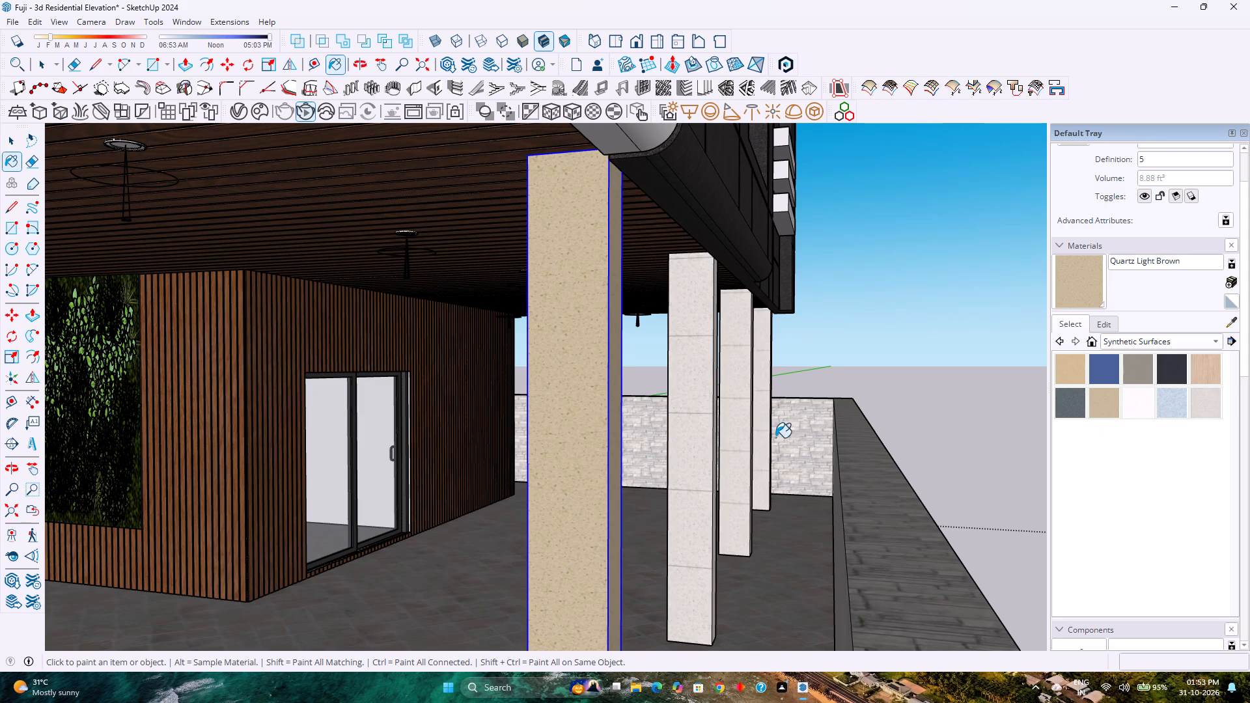
left_click(698, 432)
left_click(733, 427)
left_click(766, 421)
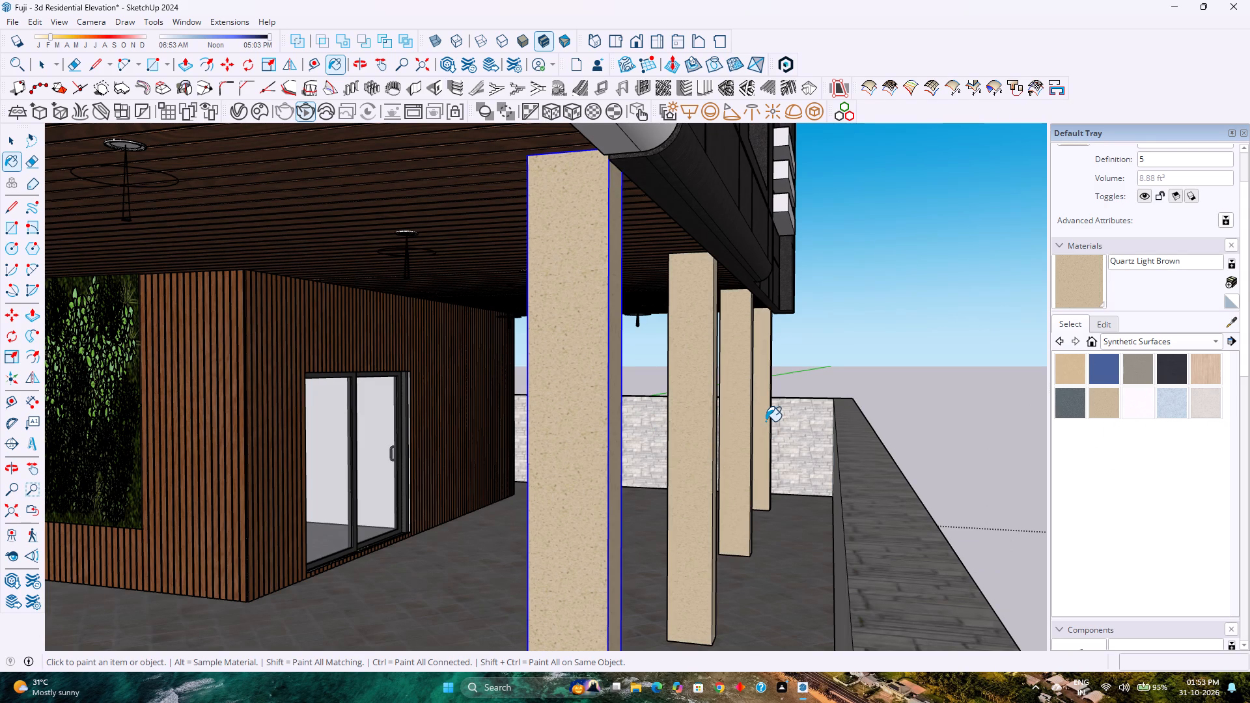
scroll(763, 426, "down", 8)
left_click(346, 401)
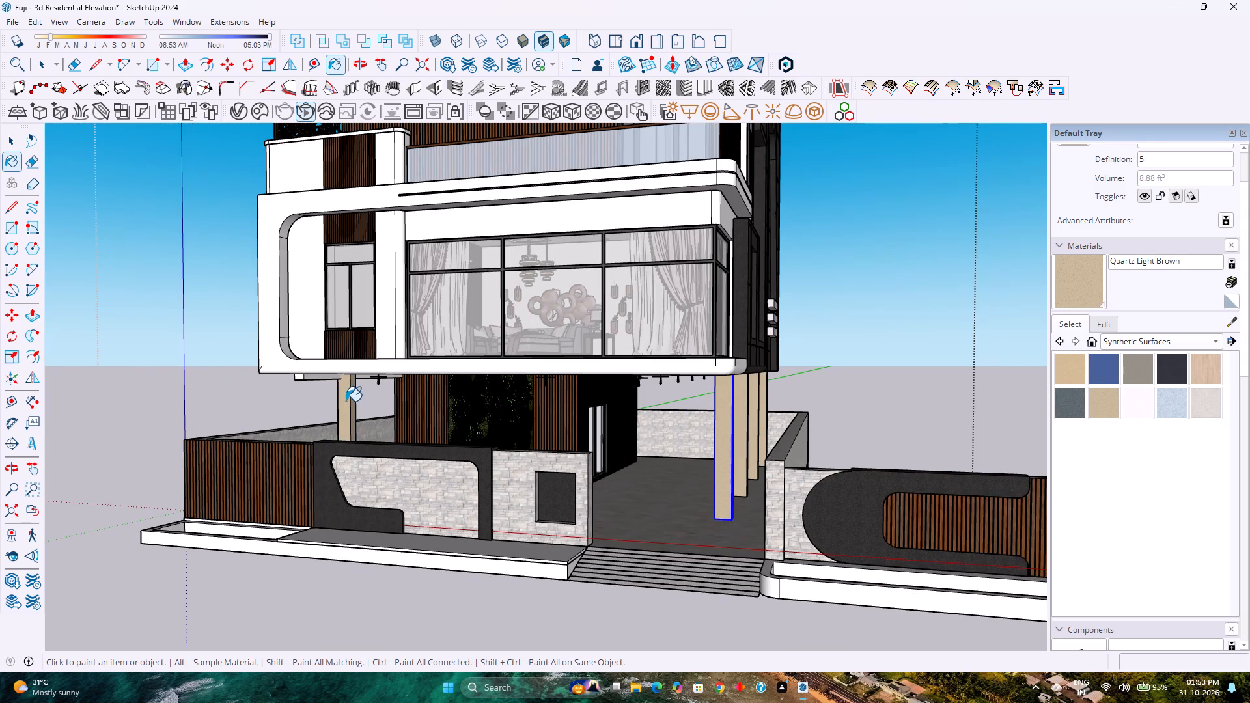
Examine the painted columns from the front corners, the side boundary wall and a full view of the house.
scroll(350, 407, "up", 6)
middle_click(355, 428)
middle_click_drag(355, 428, 591, 469)
scroll(589, 458, "down", 3)
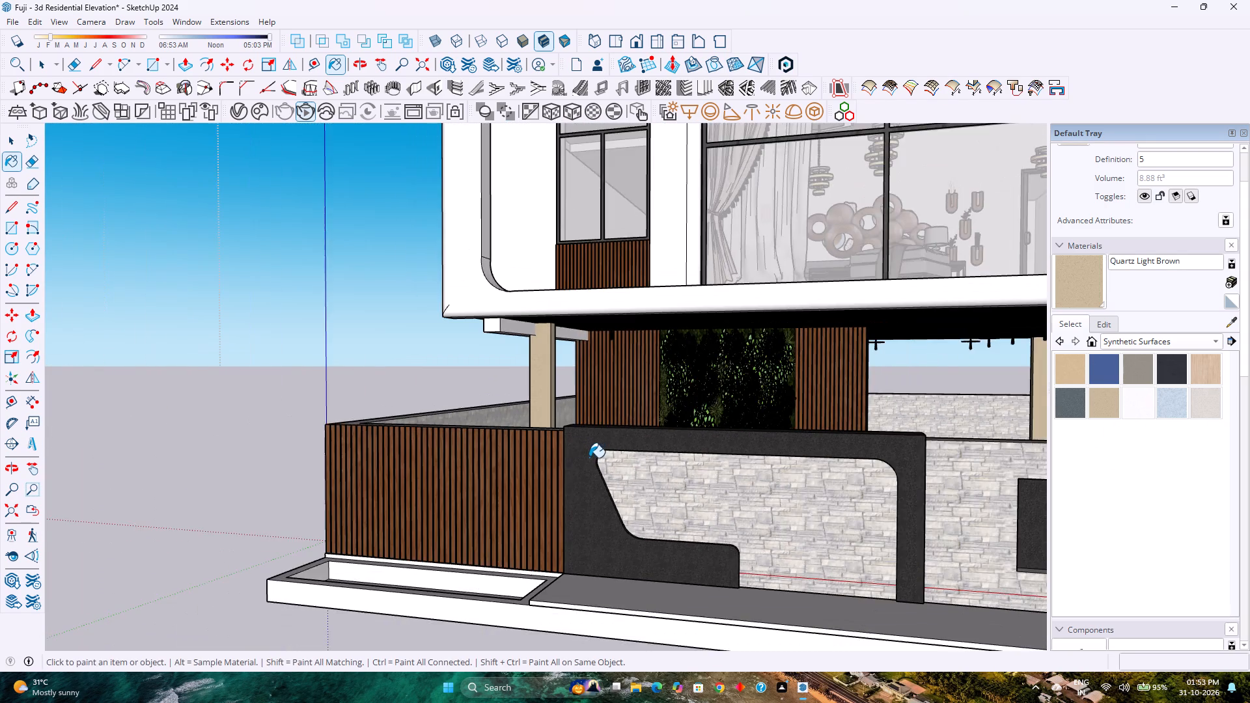
middle_click(553, 456)
middle_click(553, 456)
middle_click(553, 456)
middle_click_drag(559, 460, 784, 516)
scroll(521, 452, "down", 4)
scroll(359, 359, "up", 6)
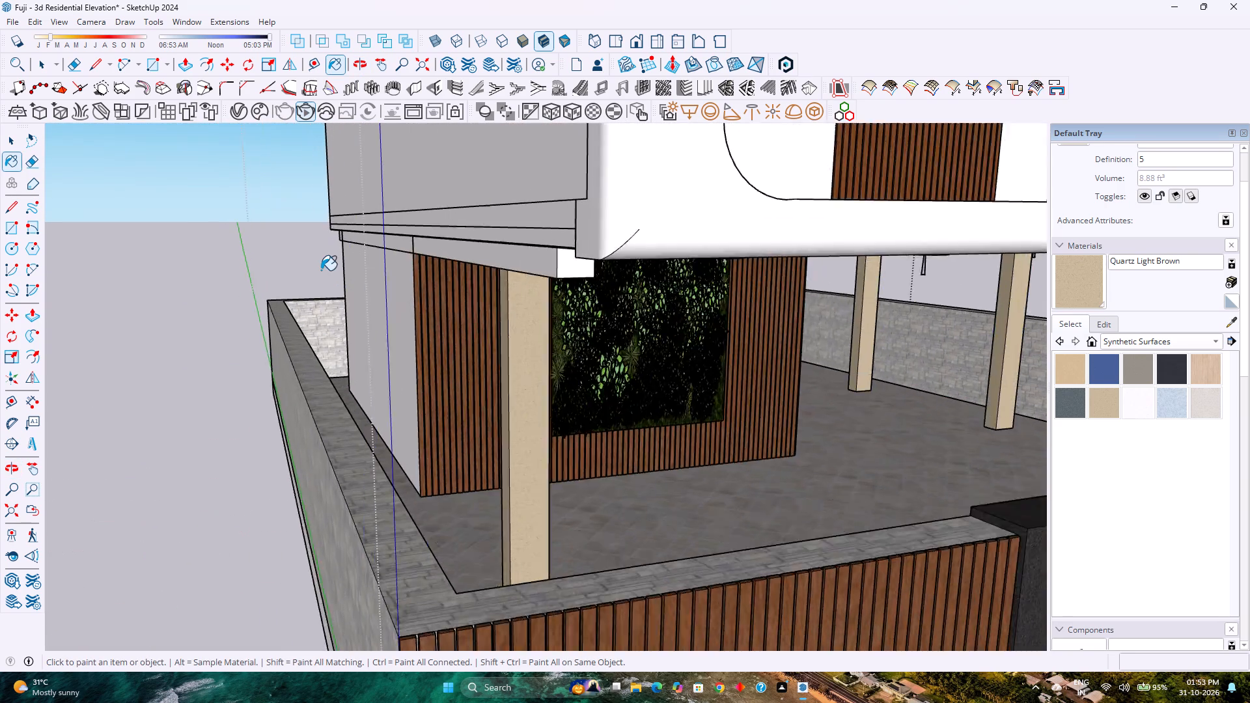
scroll(321, 270, "up", 4)
middle_click_drag(320, 277, 634, 348)
middle_click(635, 348)
scroll(635, 348, "down", 9)
middle_click_drag(661, 356, 215, 305)
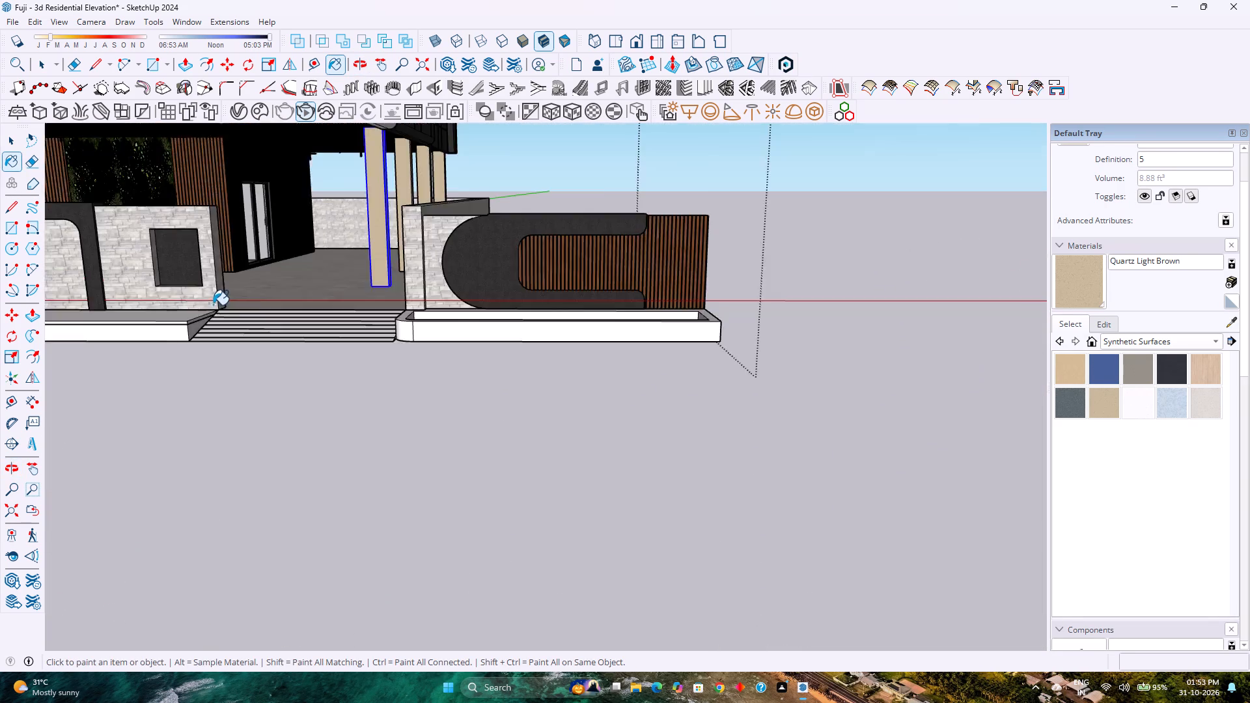
scroll(213, 303, "down", 4)
middle_click_drag(220, 283, 333, 436, "shift")
middle_click_drag(377, 386, 156, 363)
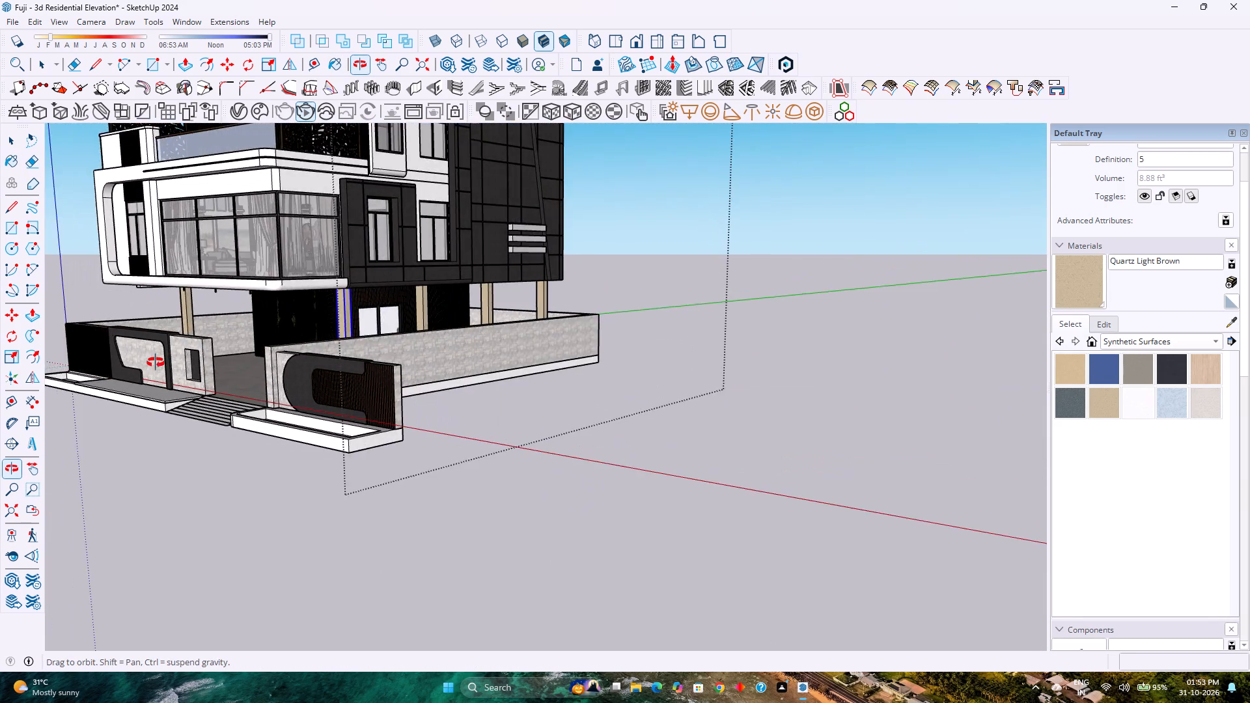
middle_click_drag(156, 363, 297, 372)
key("space")
key("Escape")
scroll(291, 362, "down", 5)
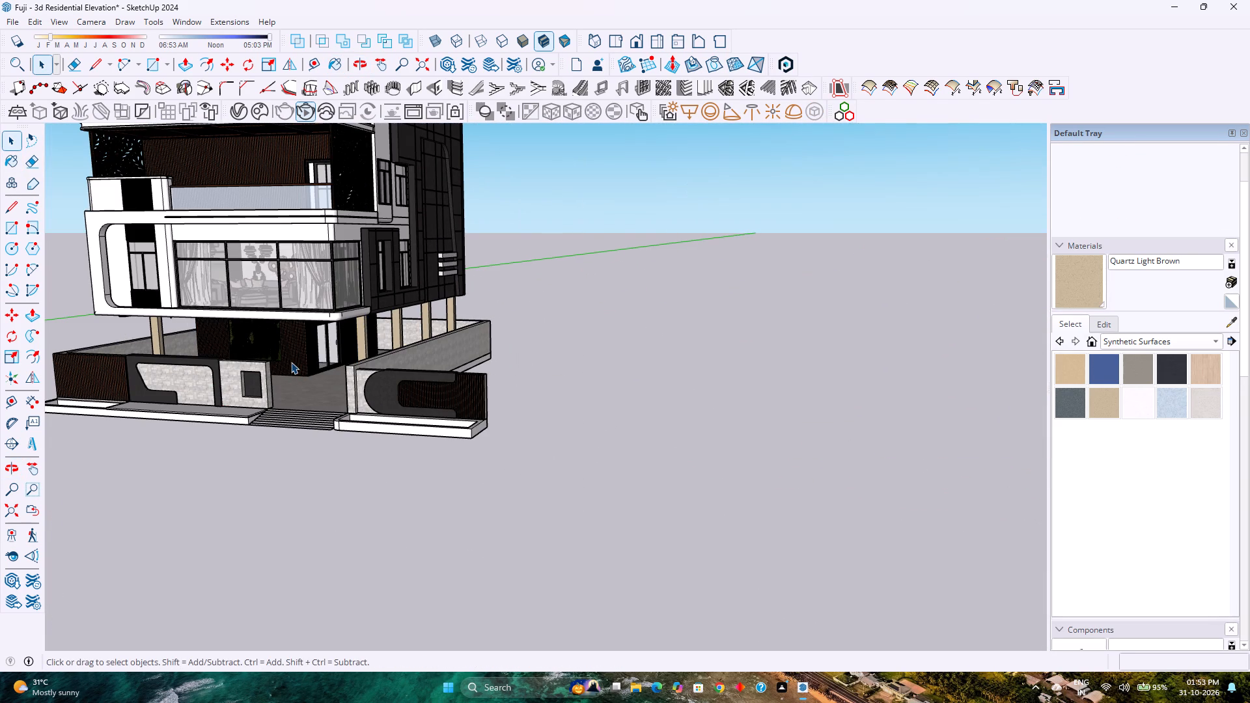
key("Escape")
scroll(291, 362, "down", 3)
middle_click_drag(294, 363, 375, 446, "shift")
middle_click(375, 446, "shift")
scroll(365, 413, "up", 4)
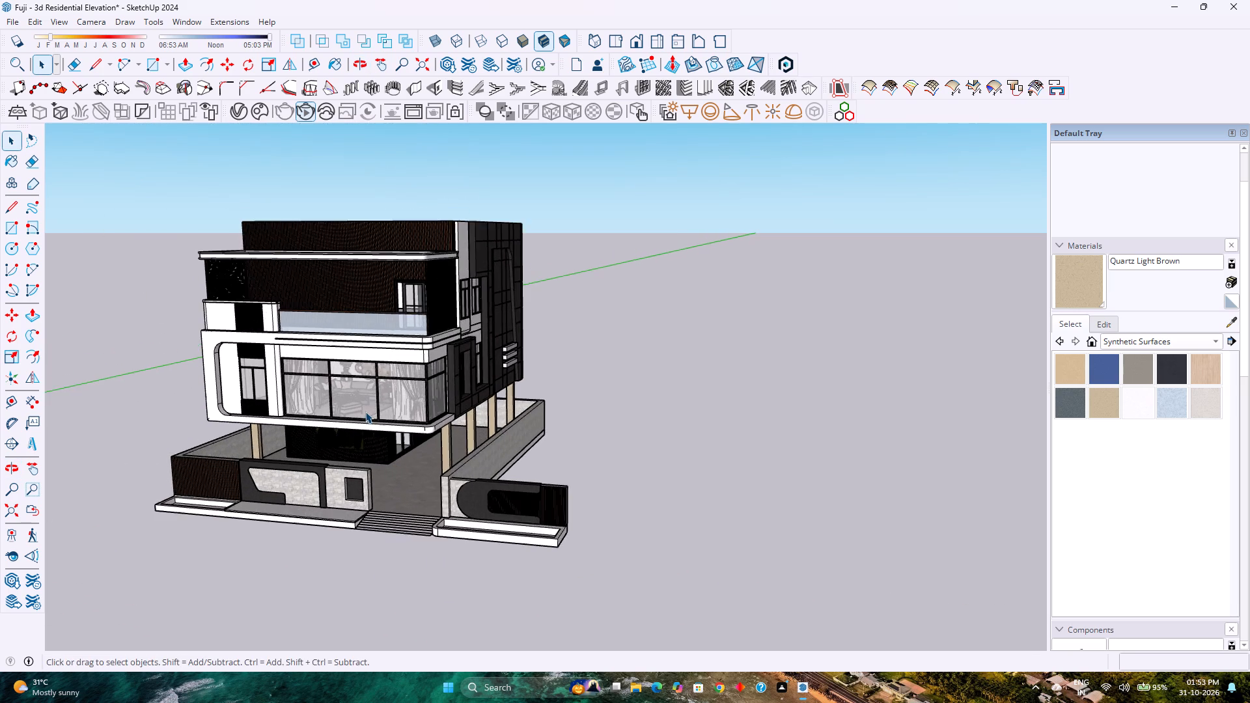
scroll(365, 411, "up", 6)
middle_click_drag(364, 410, 357, 381)
Save the residential elevation model.
key("ctrl+s")
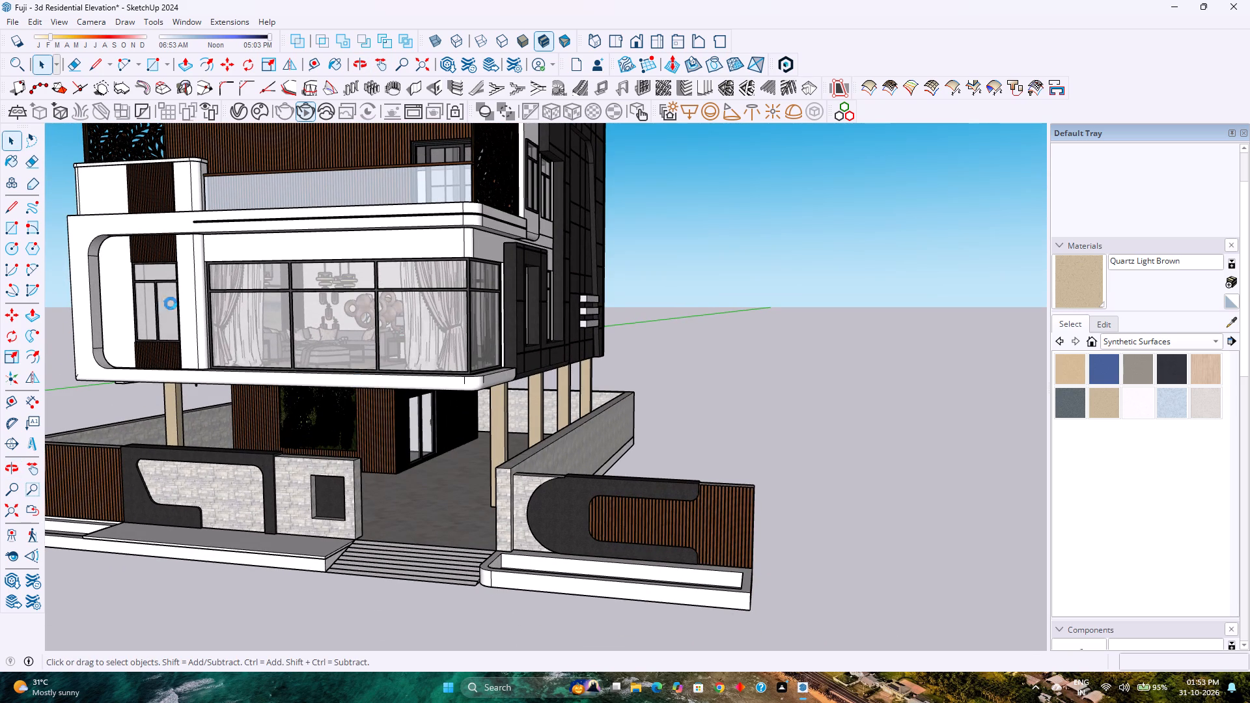
Open the nested house groups and paint the projecting frame and the wall band above its large glazing with Quartz Light Grey.
scroll(169, 401, "up", 7)
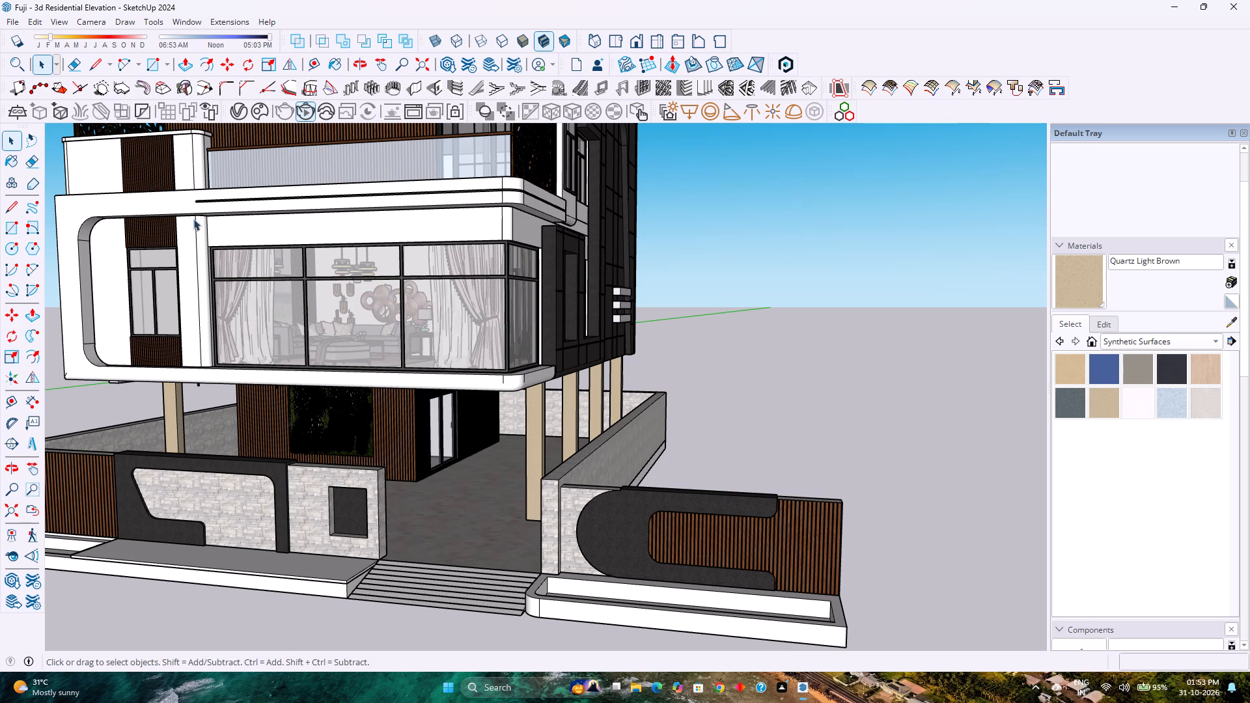
left_click(213, 200)
double_click(214, 200)
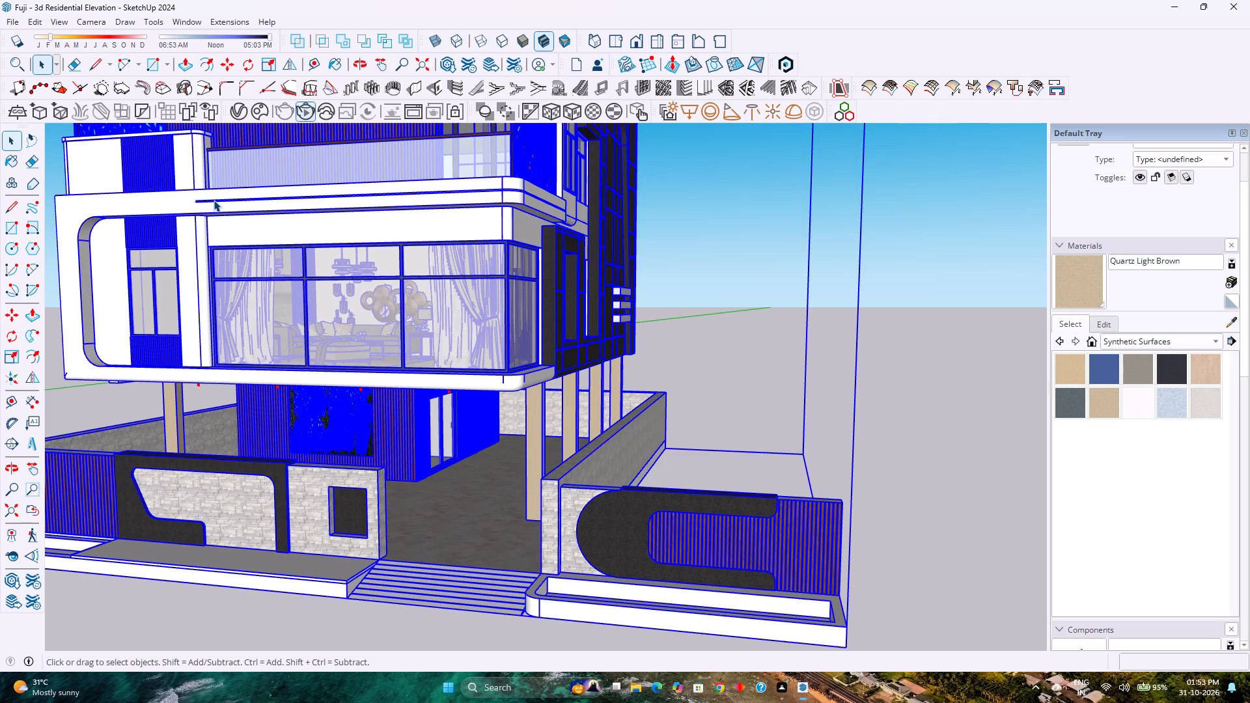
left_click(214, 200)
double_click(214, 200)
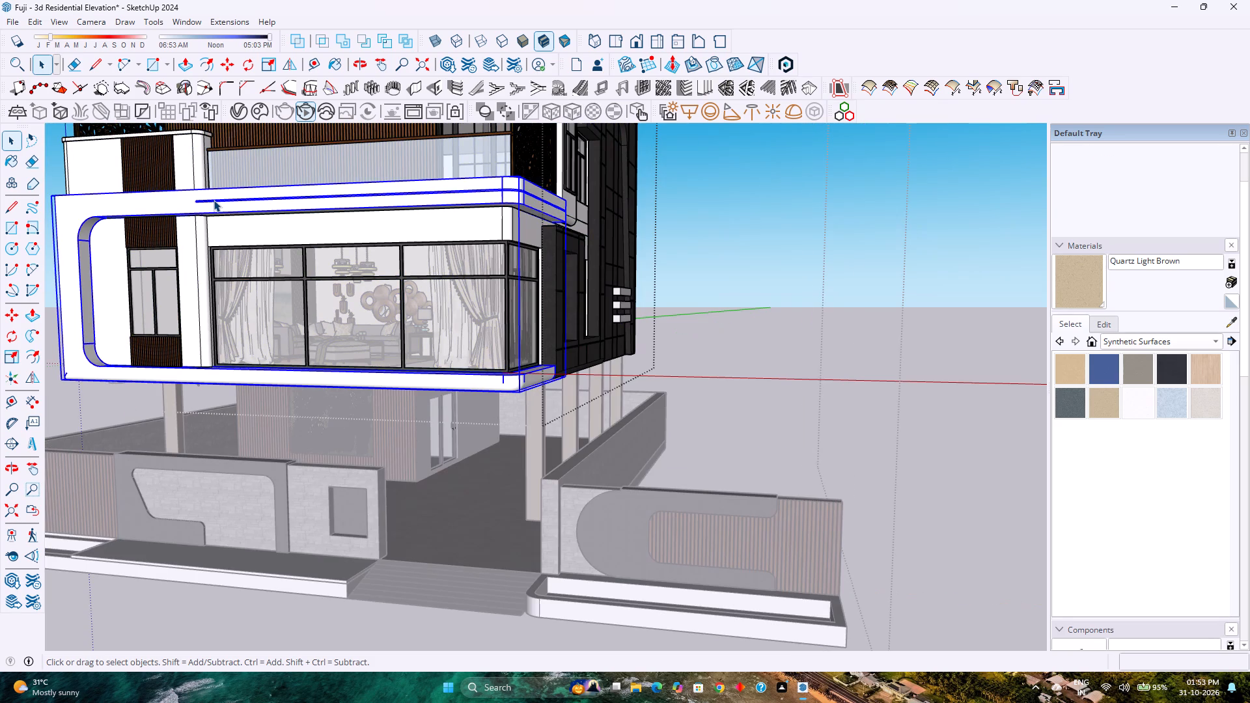
left_click(214, 200)
scroll(214, 217, "up", 4)
scroll(214, 217, "down", 3)
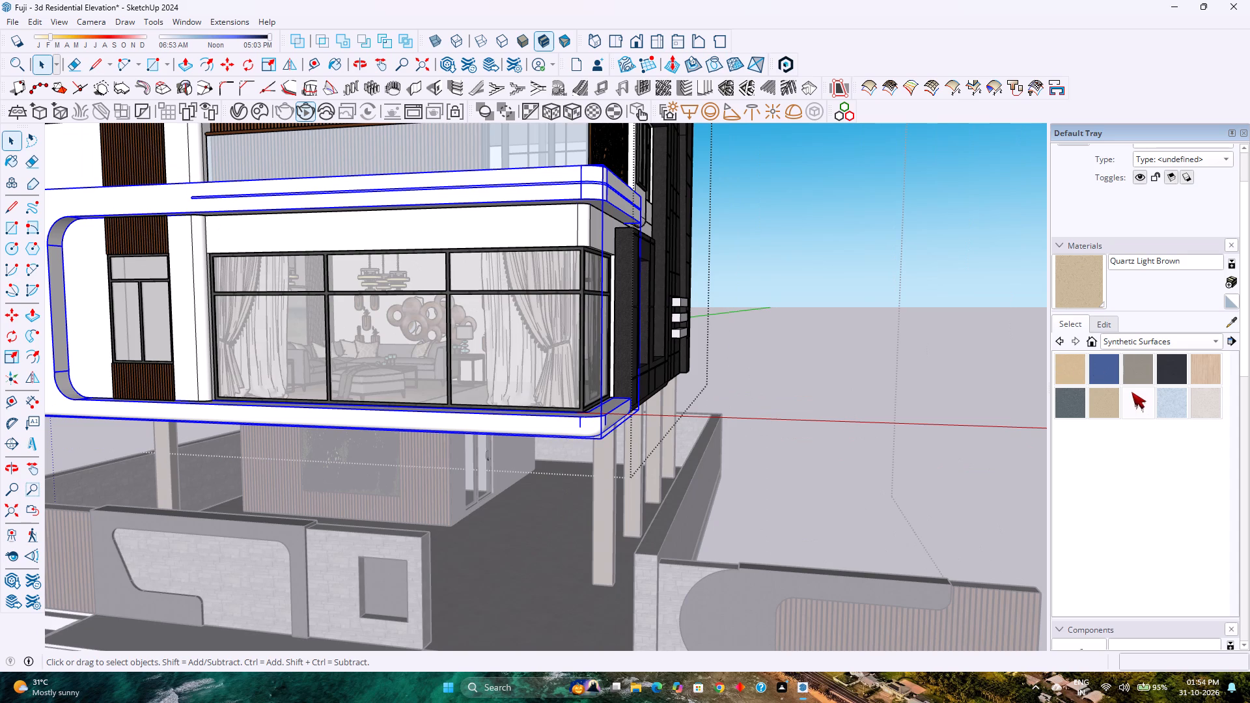
left_click(1135, 402)
left_click(372, 201)
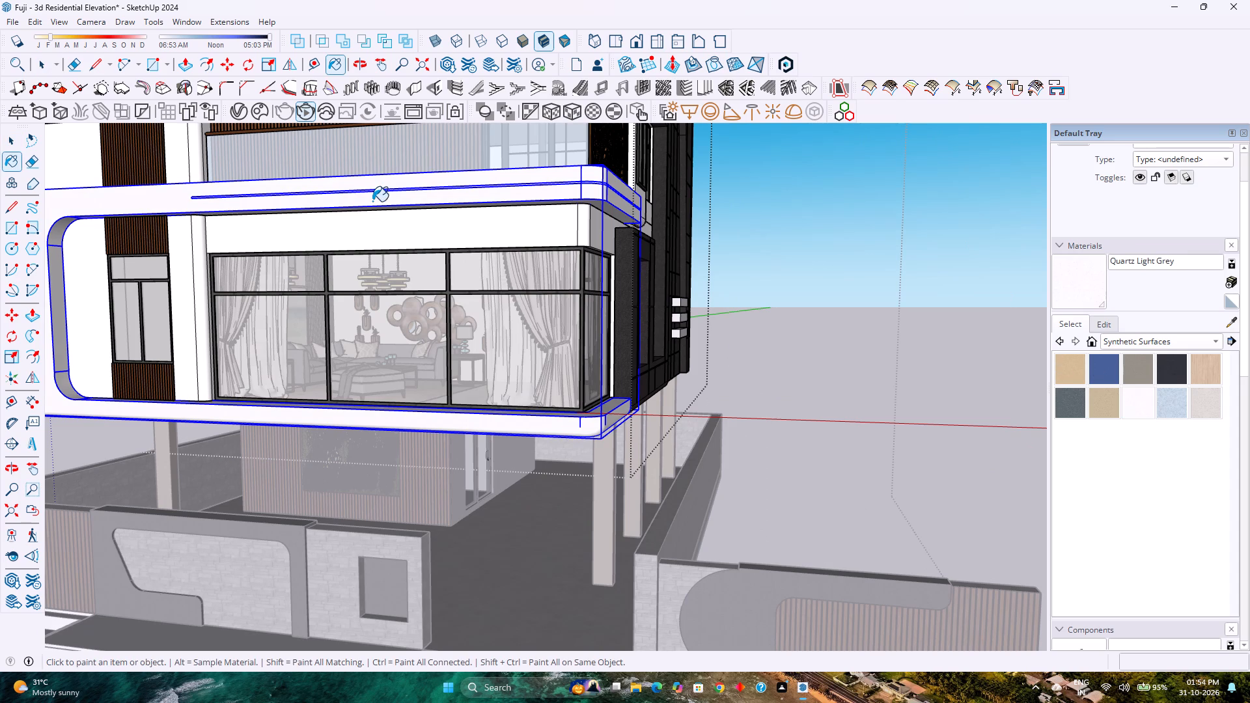
left_click(322, 233)
Paint the balcony-side parapet, the upper side wall and the wall above the corner window with Quartz Light Grey, and exit the inner house group.
scroll(322, 233, "down", 6)
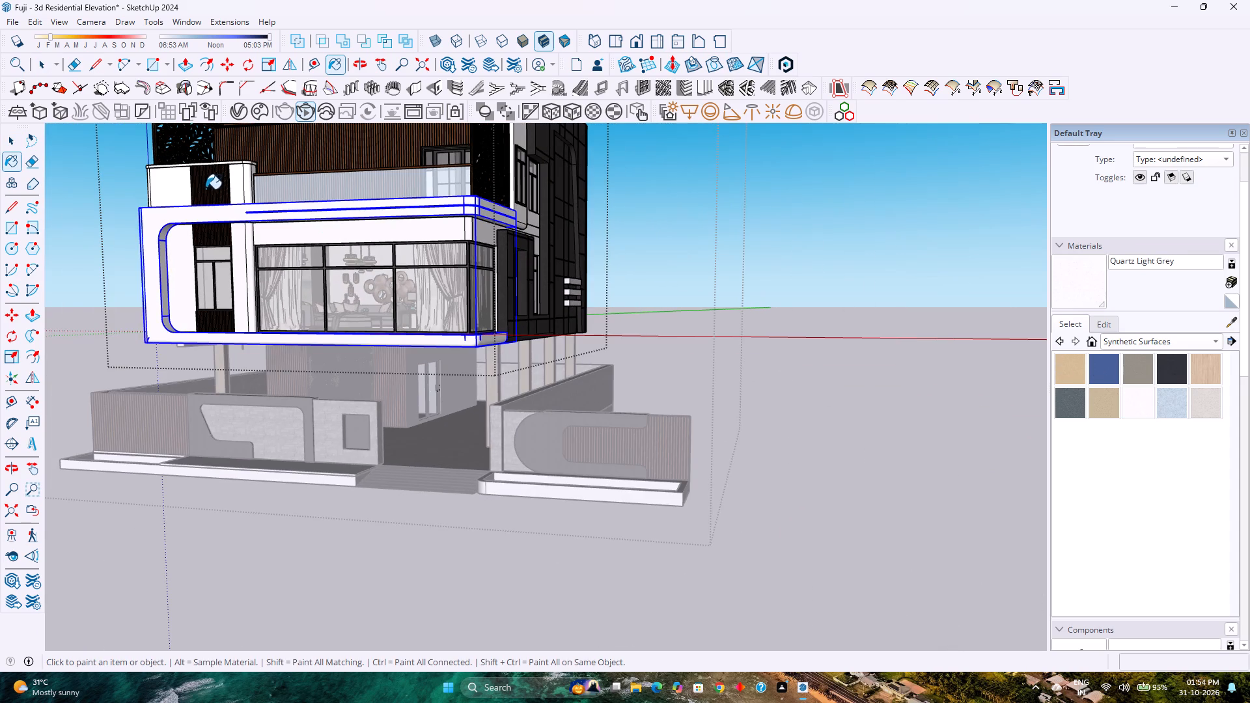
left_click(176, 189)
scroll(217, 208, "up", 7)
middle_click_drag(258, 254, 145, 322)
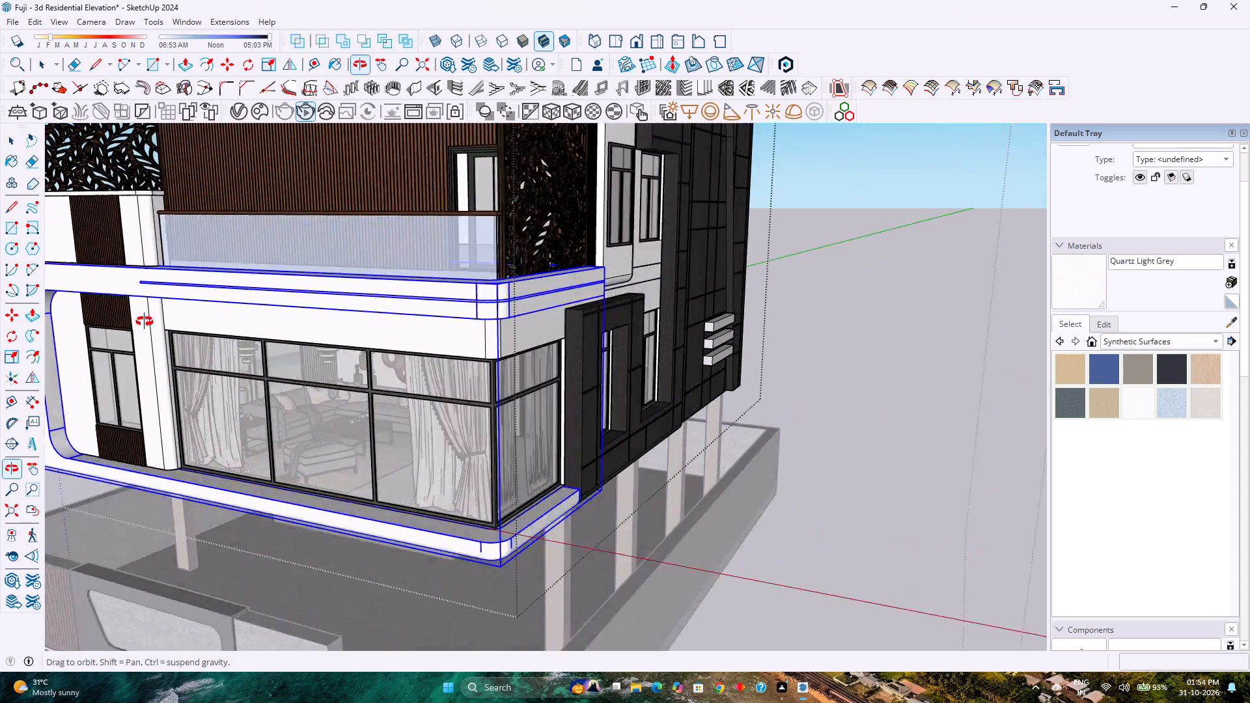
middle_click_drag(145, 322, 143, 323)
scroll(142, 312, "down", 5)
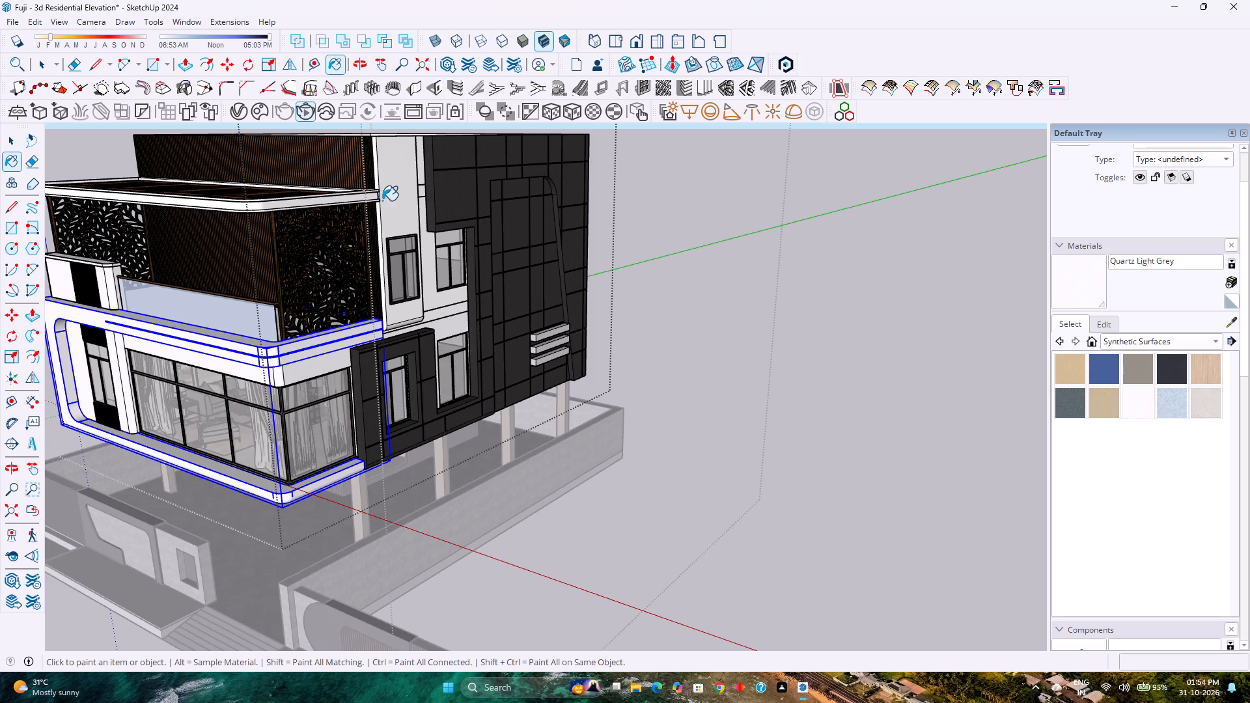
left_click(396, 197)
scroll(436, 301, "up", 4)
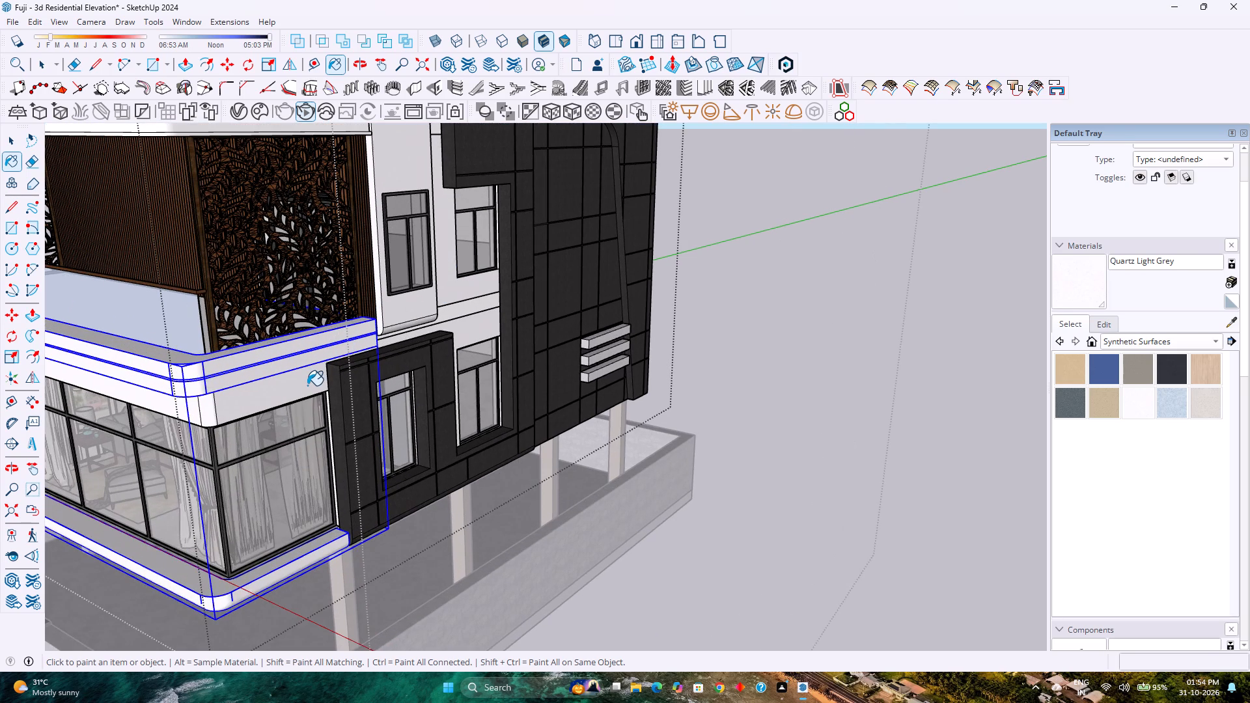
left_click(307, 385)
scroll(307, 385, "down", 5)
key("Escape")
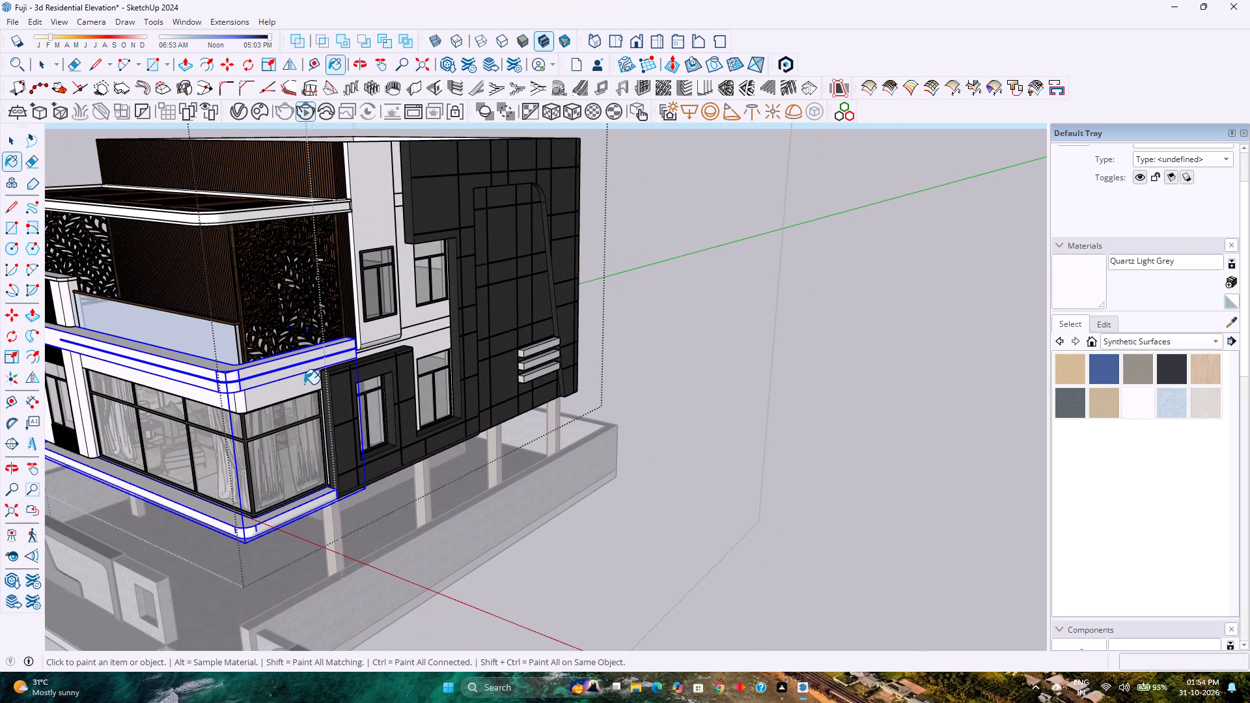
key("space")
key("Escape")
Examine the repainted front and side walls of the house from the corner.
scroll(255, 396, "down", 5)
scroll(247, 401, "up", 6)
middle_click_drag(245, 401, 309, 359)
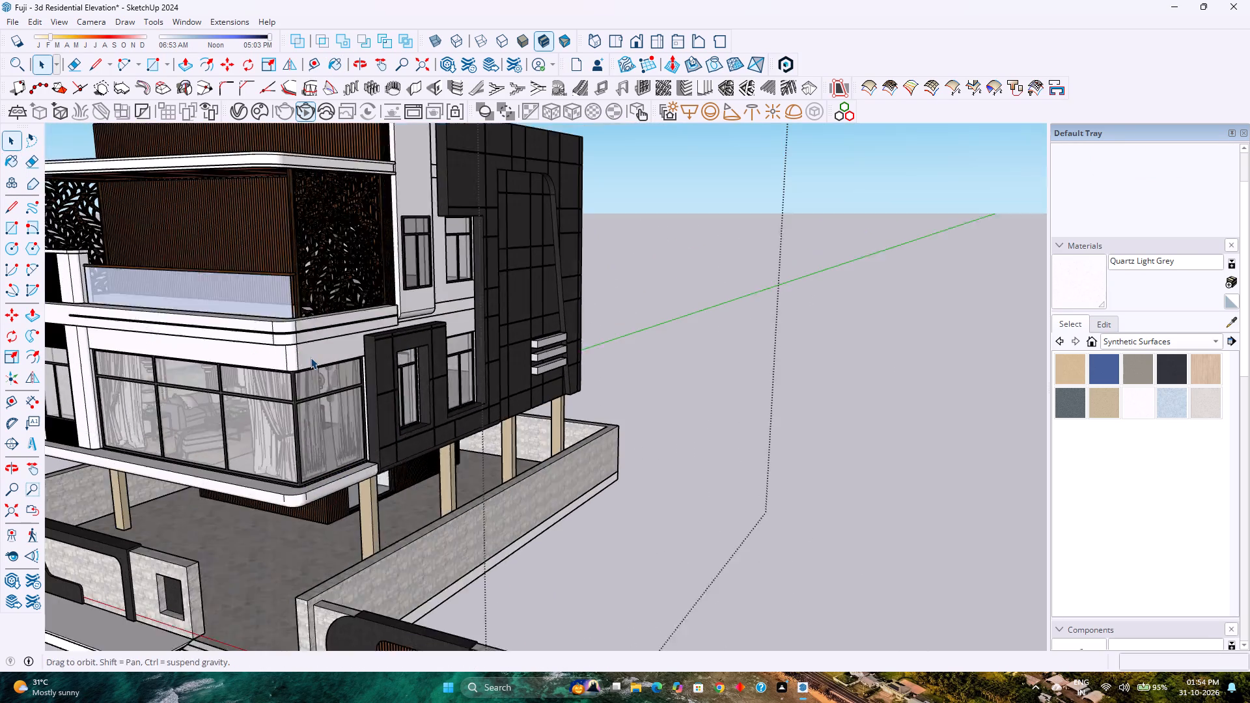
scroll(326, 342, "down", 4)
scroll(248, 358, "up", 3)
middle_click_drag(273, 358, 443, 364, "shift")
scroll(442, 357, "down", 5)
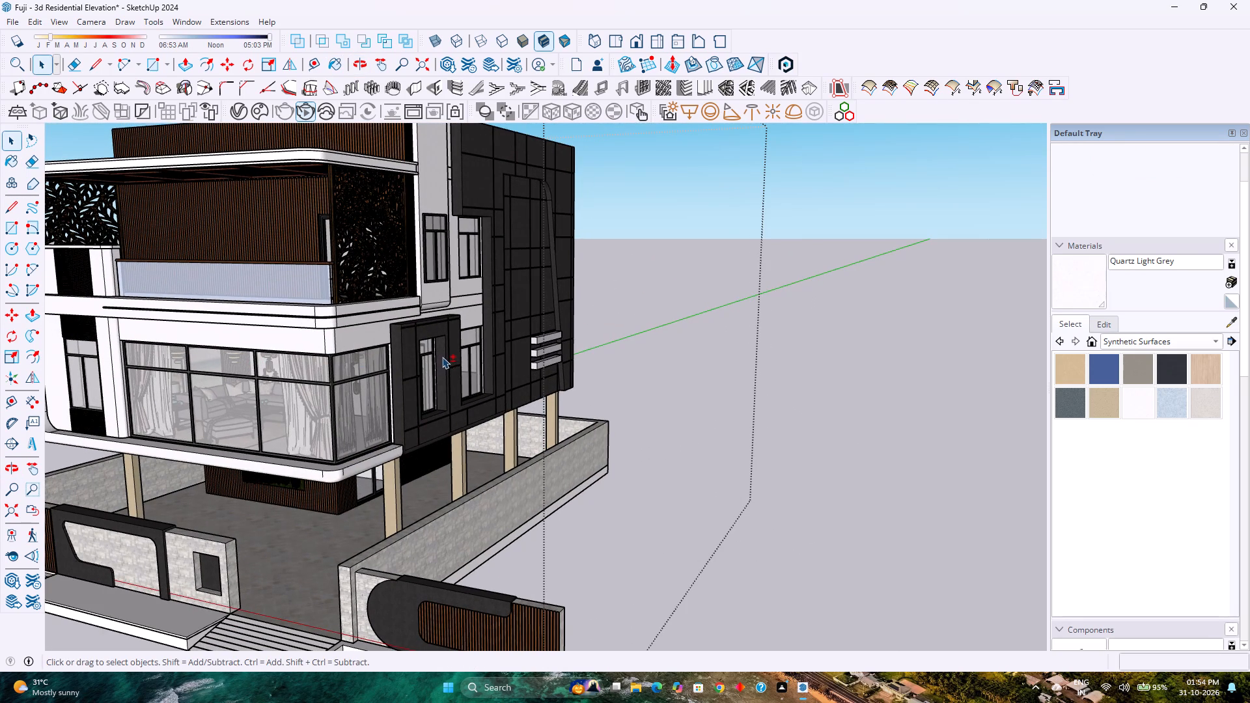
scroll(268, 331, "down", 10)
Save the model with the repainted columns and walls.
key("ctrl+s")
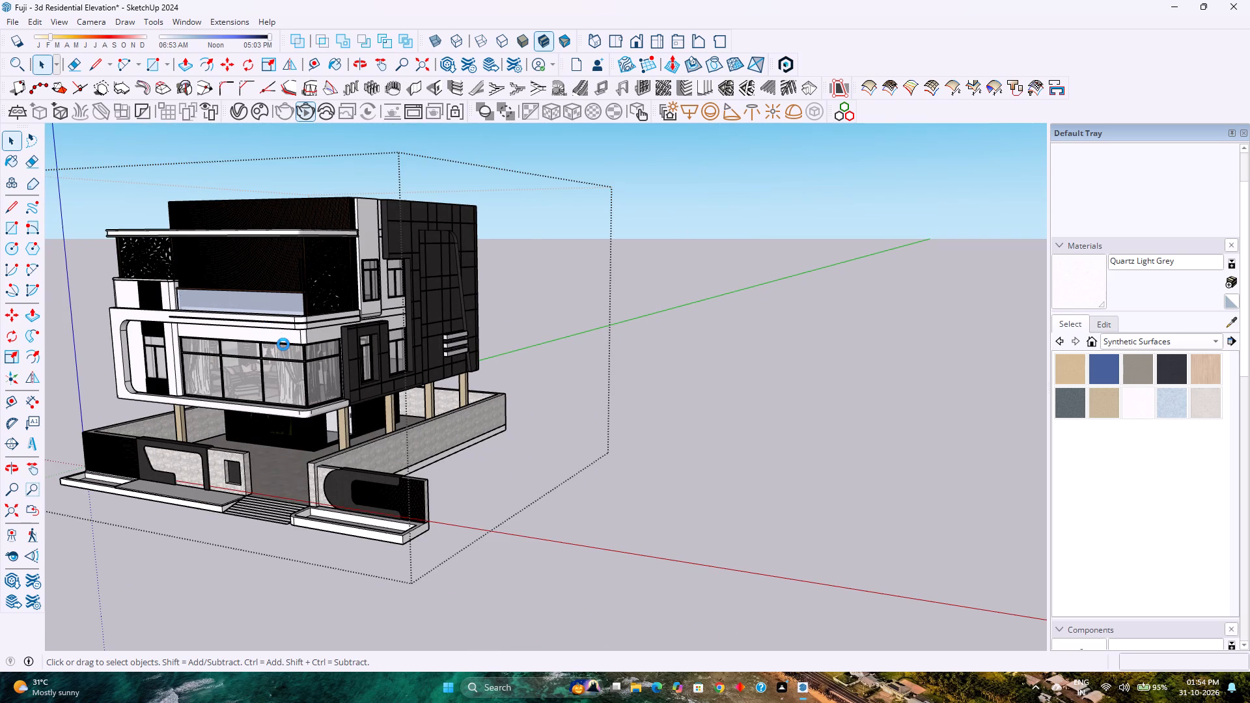
scroll(283, 344, "up", 13)
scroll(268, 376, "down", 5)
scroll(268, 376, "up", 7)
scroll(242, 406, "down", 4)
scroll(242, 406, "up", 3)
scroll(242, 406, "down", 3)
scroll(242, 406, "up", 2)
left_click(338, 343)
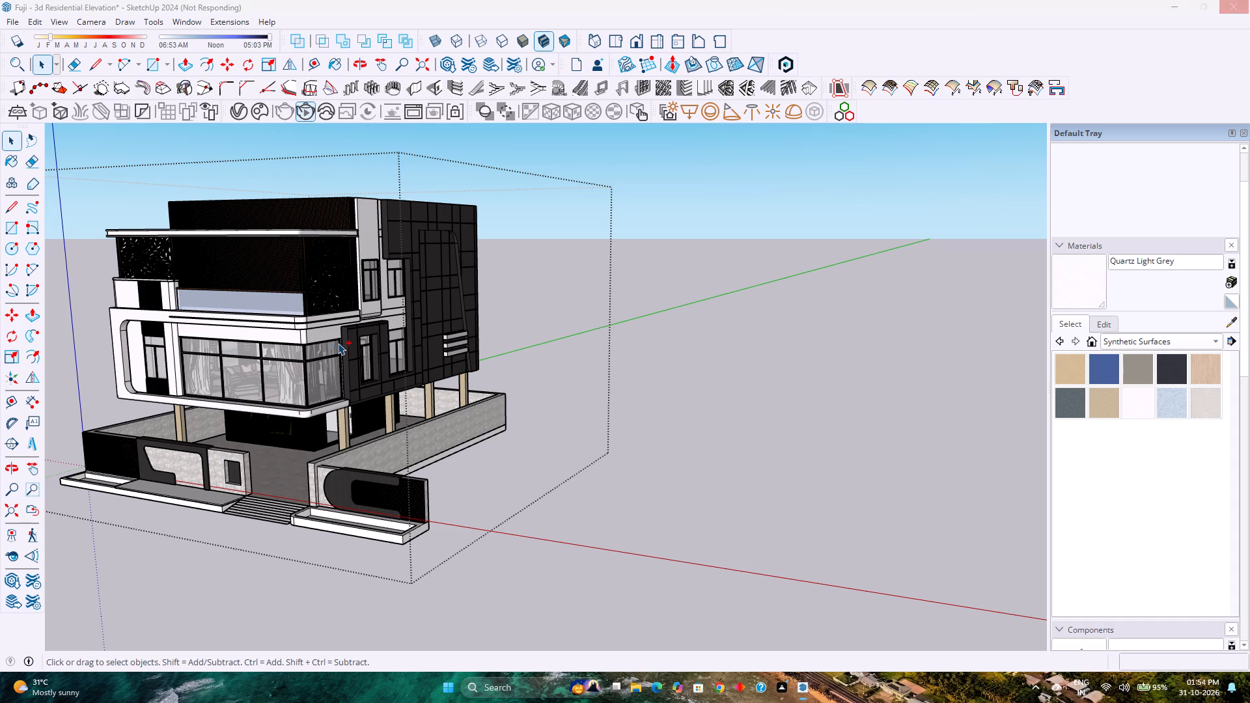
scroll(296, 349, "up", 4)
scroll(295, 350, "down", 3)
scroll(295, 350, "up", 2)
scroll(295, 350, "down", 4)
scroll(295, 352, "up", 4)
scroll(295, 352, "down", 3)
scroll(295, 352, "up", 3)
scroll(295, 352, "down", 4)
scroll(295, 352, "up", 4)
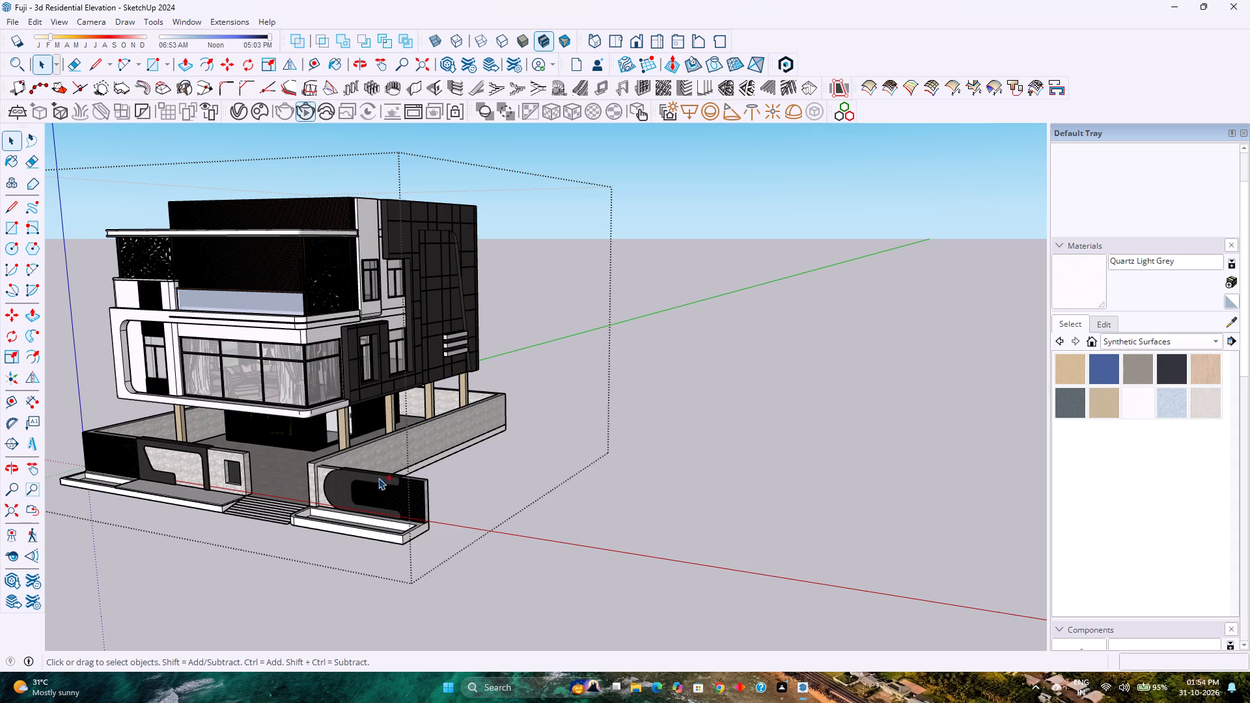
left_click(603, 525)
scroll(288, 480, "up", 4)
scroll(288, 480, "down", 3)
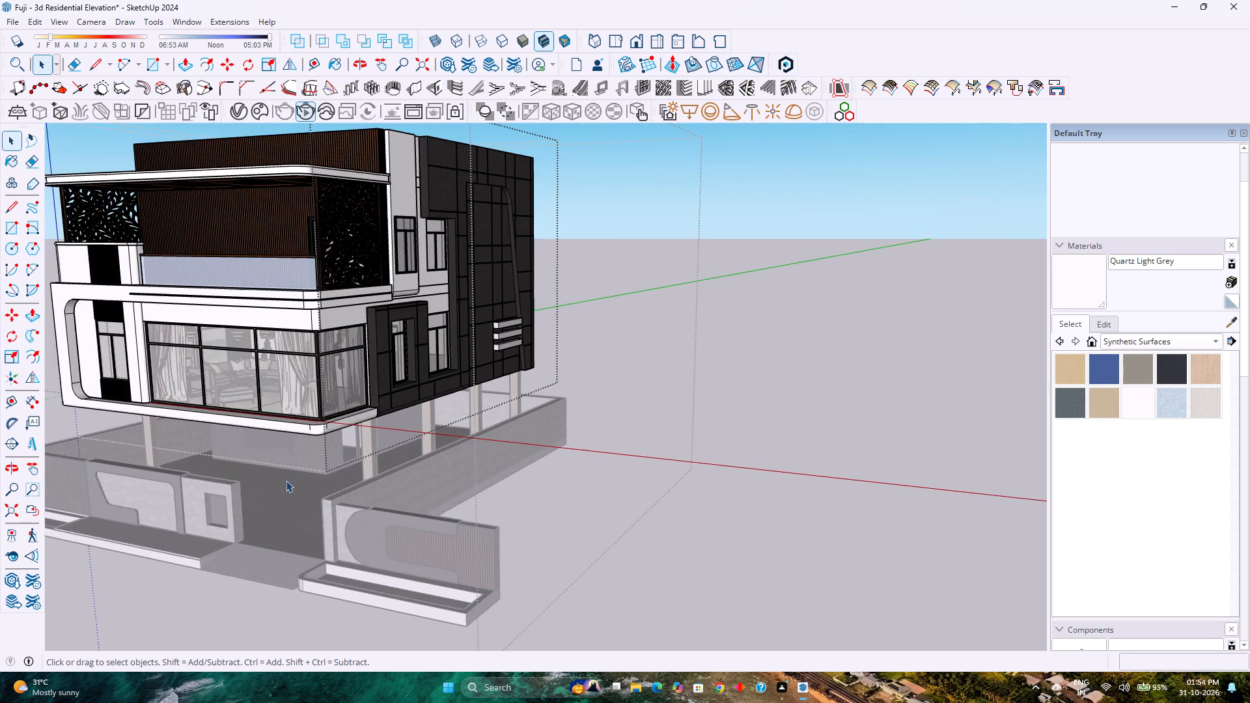
Leave the house group and paint the low slab in front of the stone-clad front boundary wall with Granite Dark Gray from the Stone collection.
middle_click_drag(285, 480, 594, 473, "shift")
key("Escape")
key("Escape")
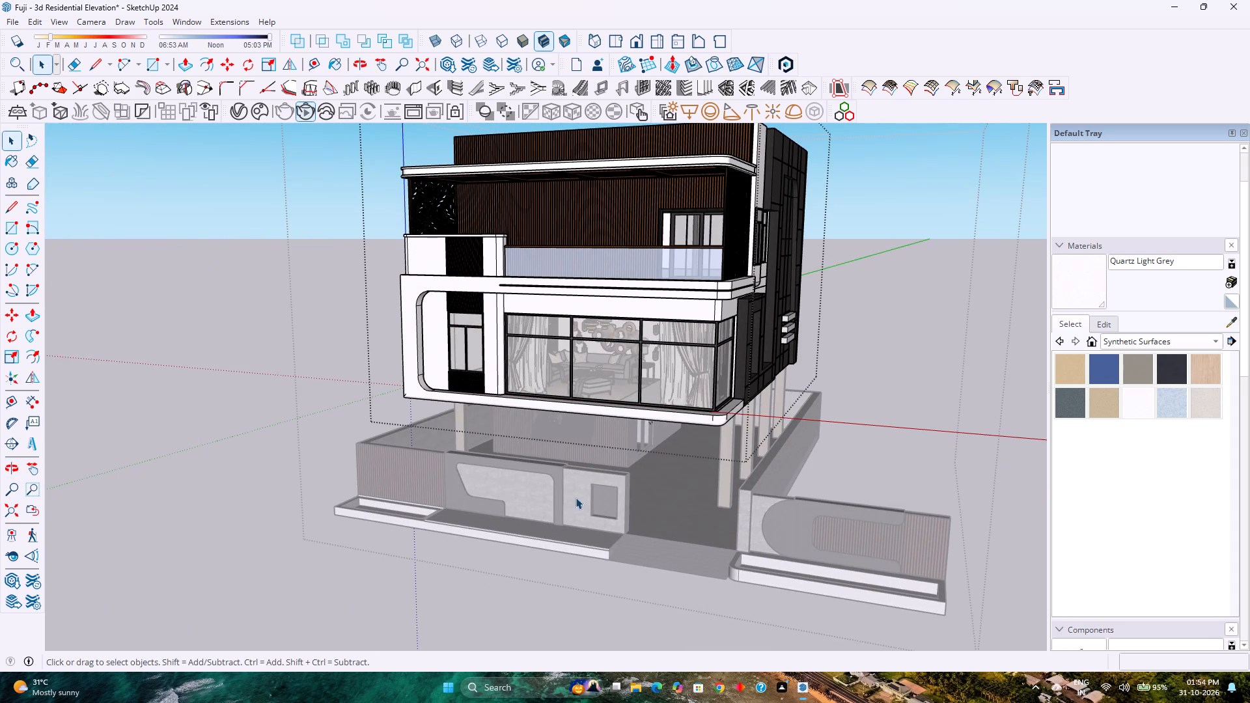
left_click(562, 545)
scroll(561, 544, "up", 7)
double_click(561, 542)
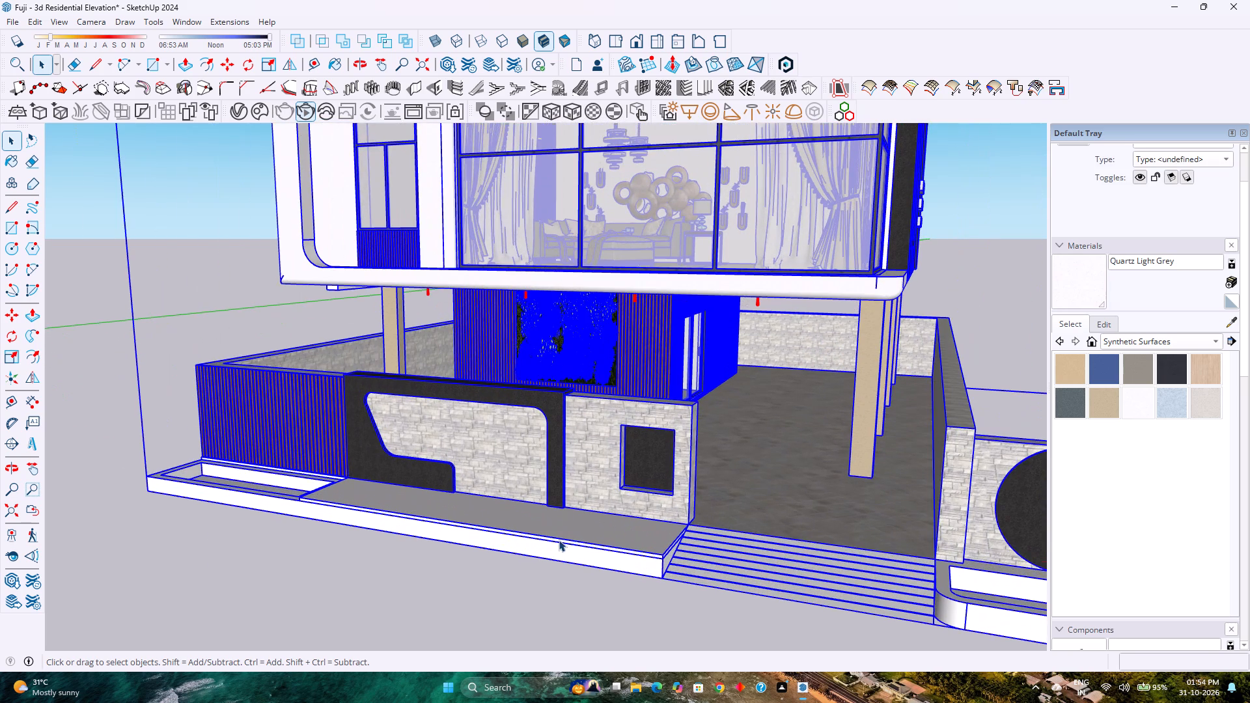
scroll(559, 540, "up", 4)
left_click(558, 537)
double_click(558, 537)
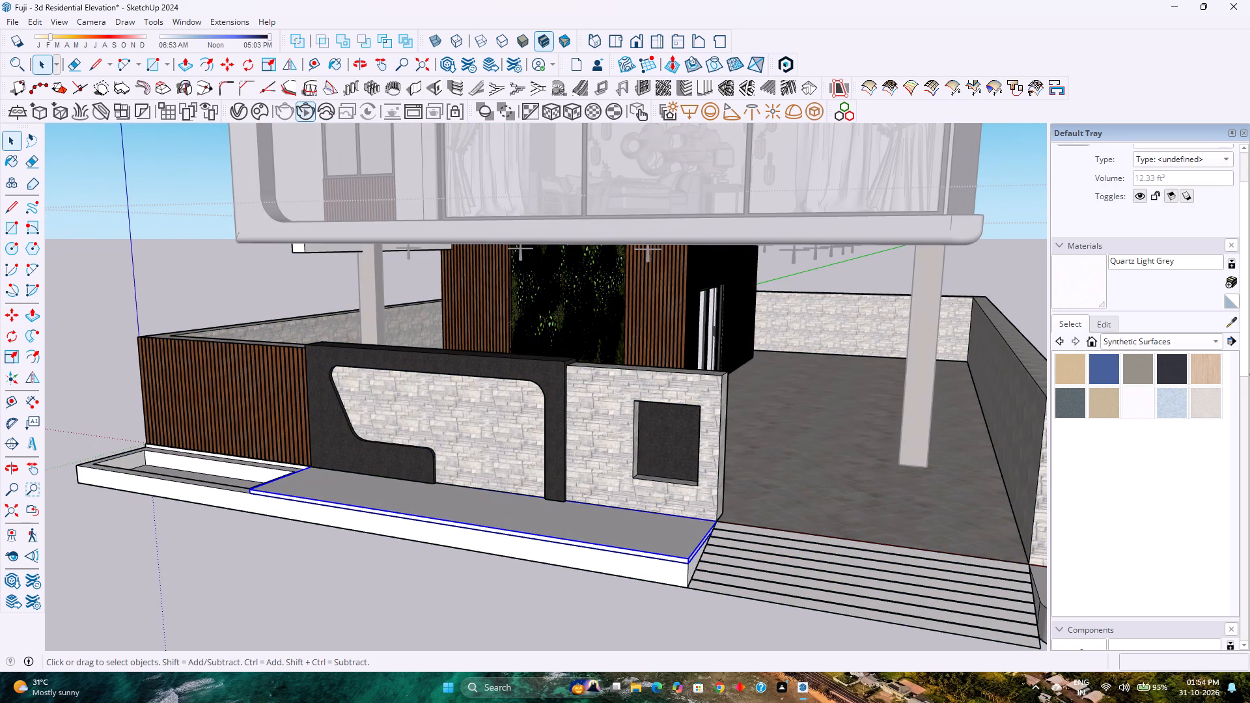
left_click(1118, 339)
left_click(1107, 351)
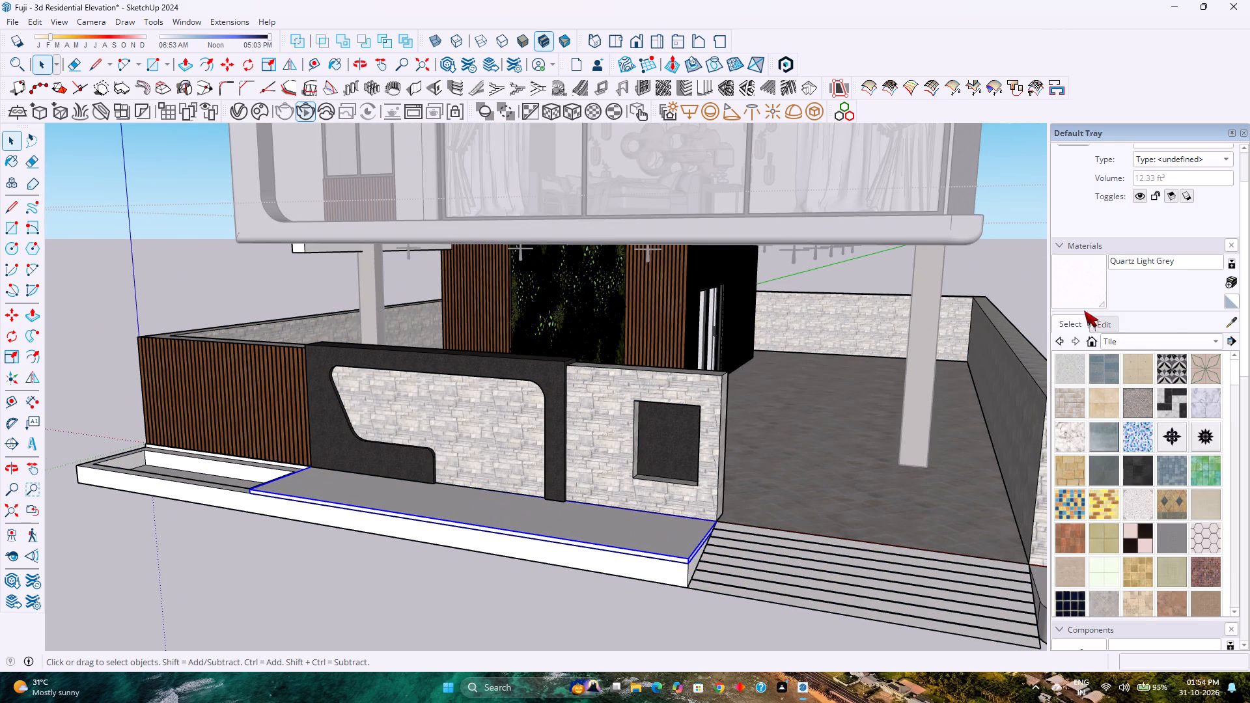
left_click(1113, 344)
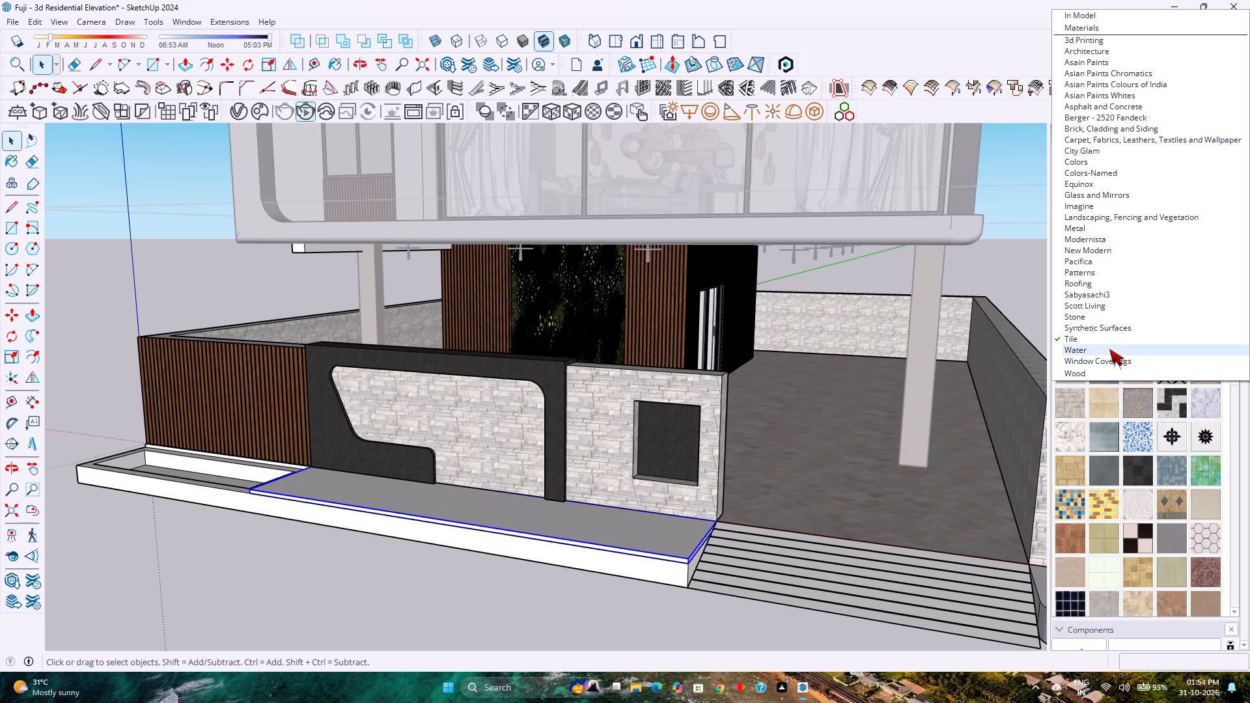
left_click(1095, 316)
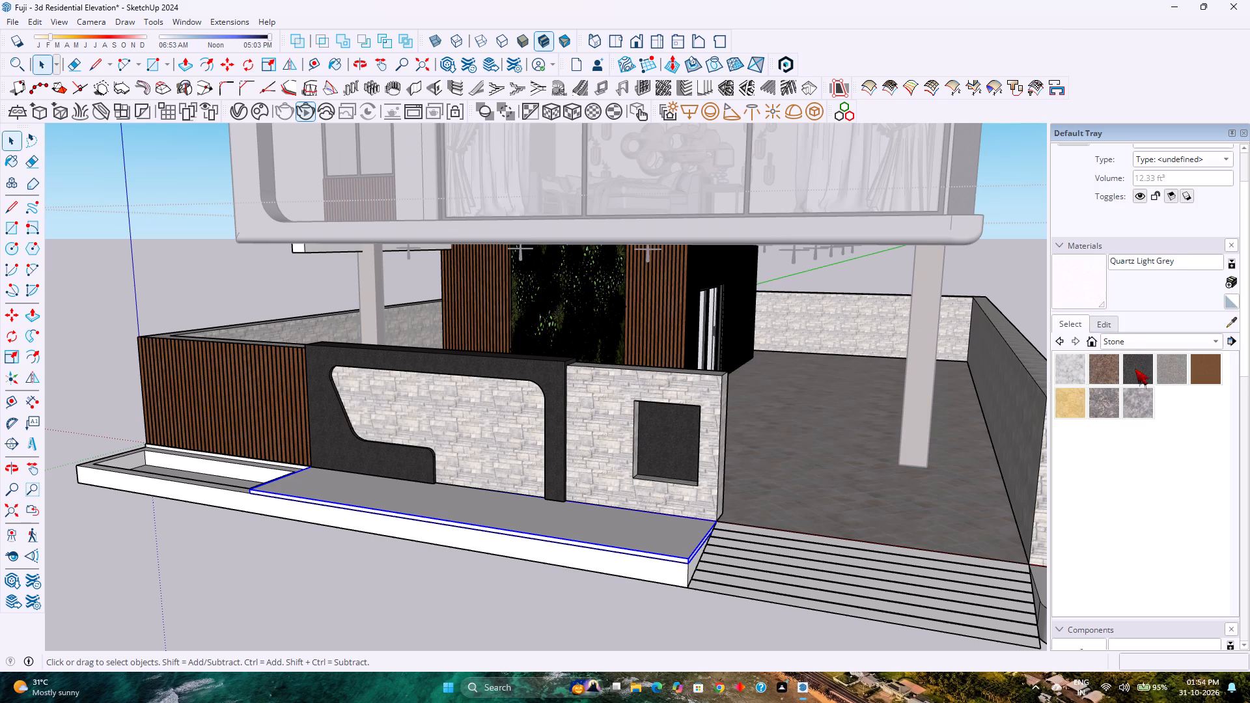
left_click(1138, 372)
left_click(674, 542)
scroll(684, 560, "up", 5)
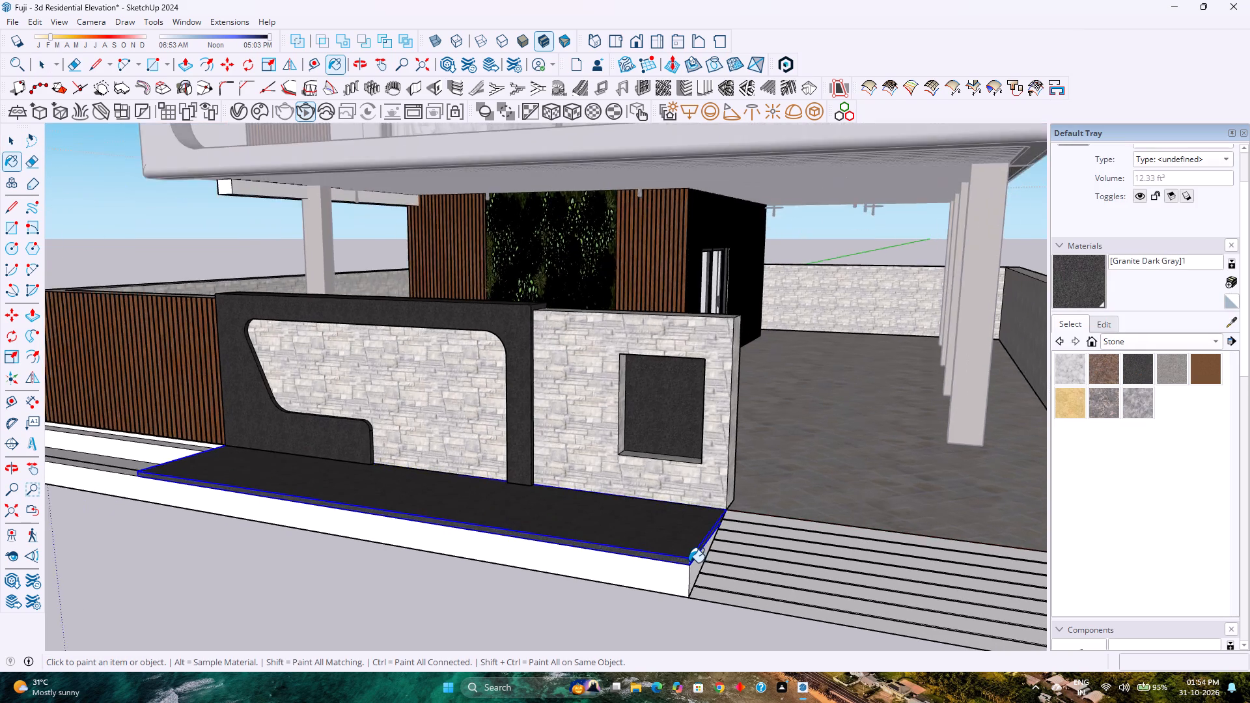
scroll(689, 562, "up", 18)
middle_click_drag(695, 556, 533, 620)
scroll(566, 557, "down", 20)
scroll(566, 557, "down", 6)
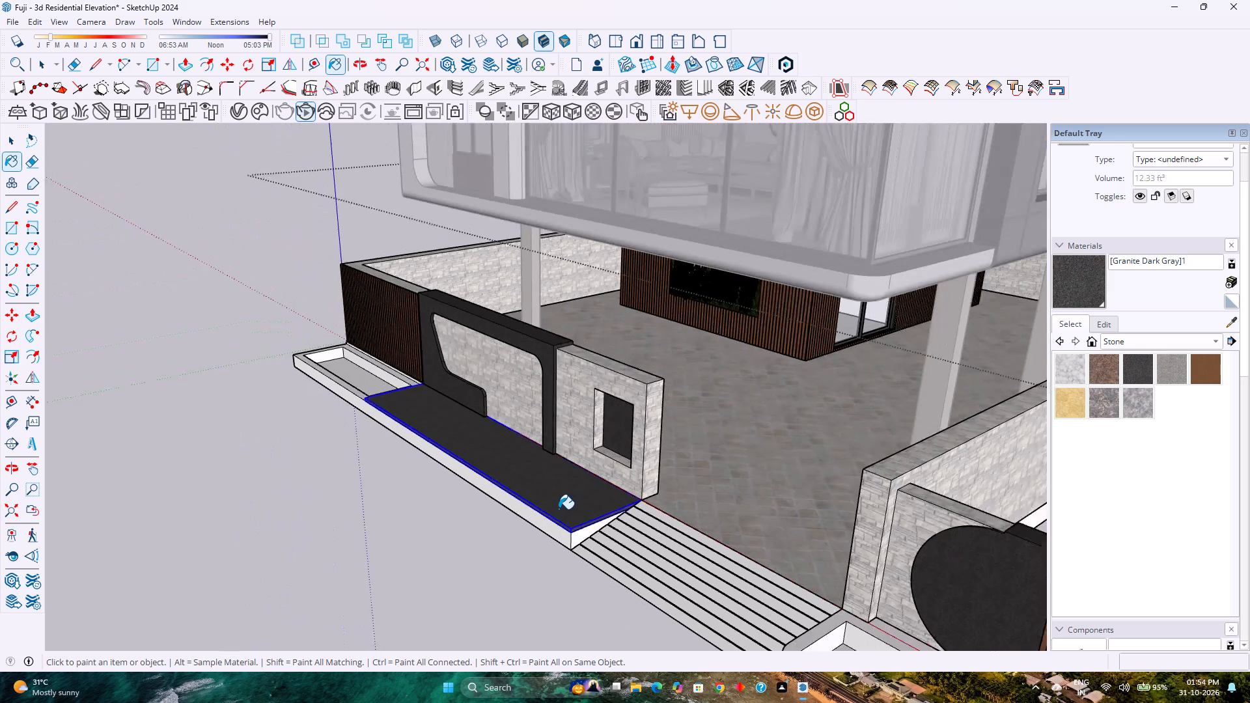
Darken the slab's granite material to lightness 19 with saturation 0, and exit the group.
scroll(1115, 347, "up", 1)
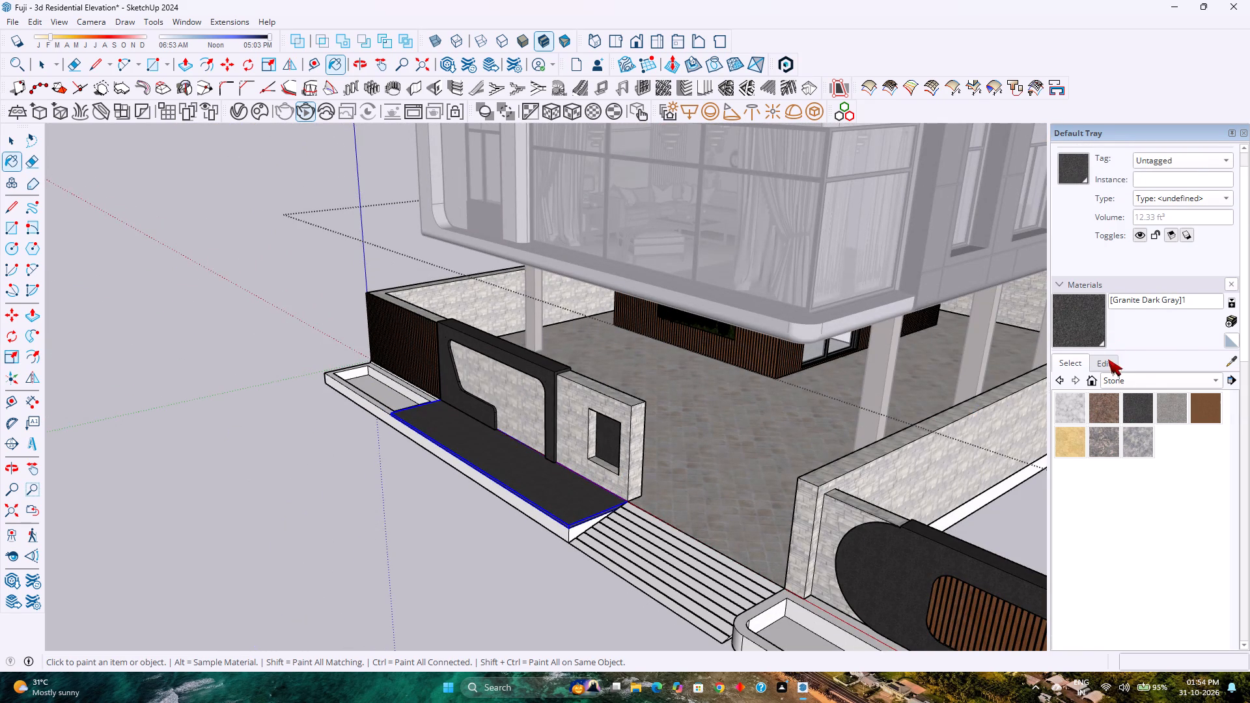
left_click(1108, 361)
left_click_drag(1104, 482, 1132, 478)
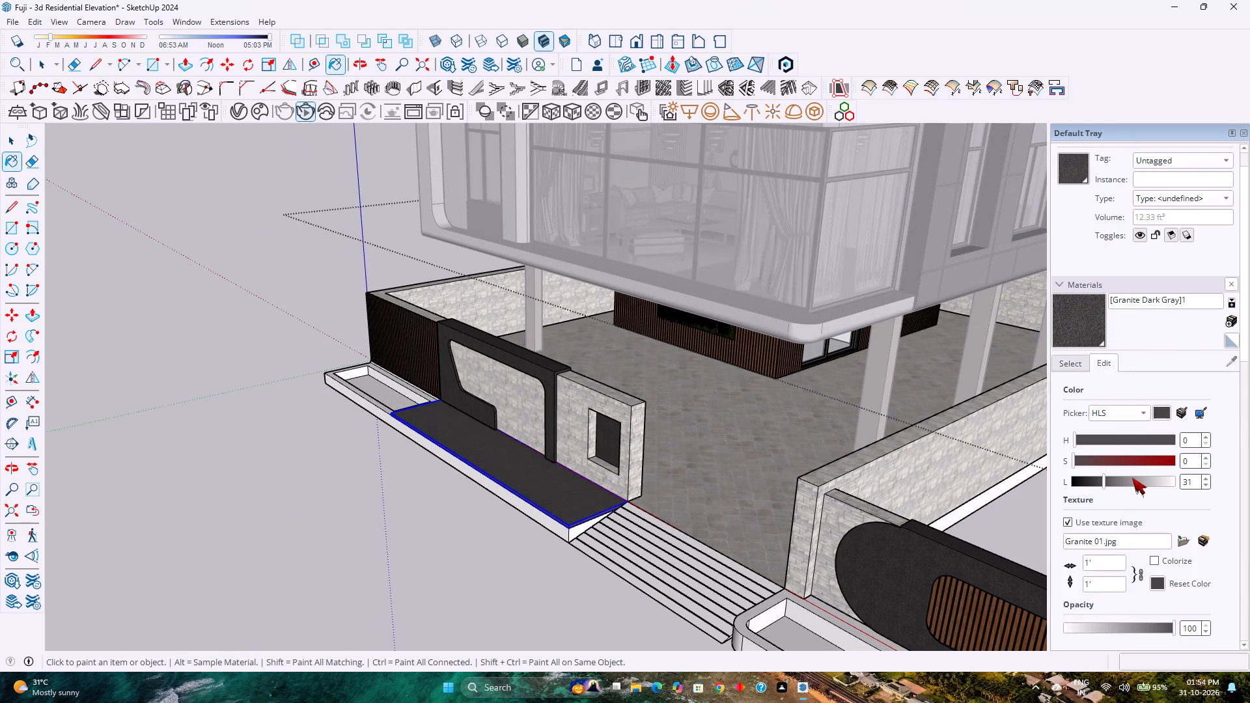
left_click_drag(1132, 478, 1092, 482)
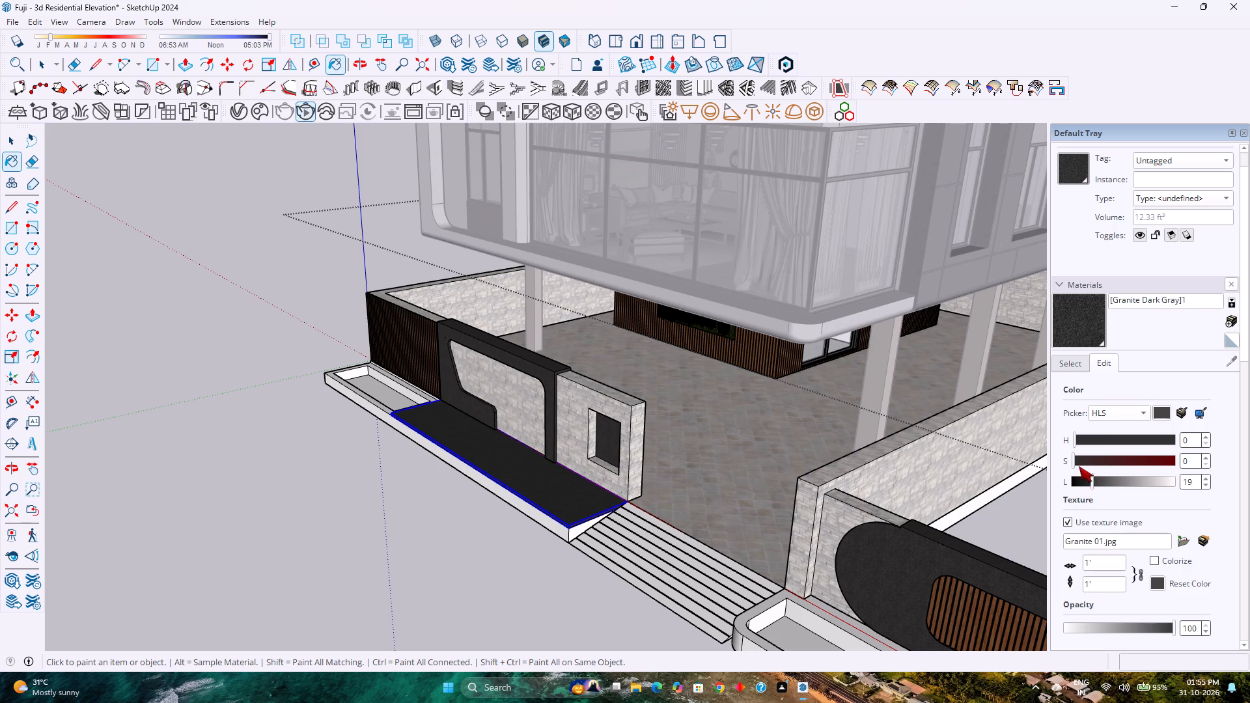
scroll(1078, 461, "up", 2)
scroll(1078, 461, "down", 3)
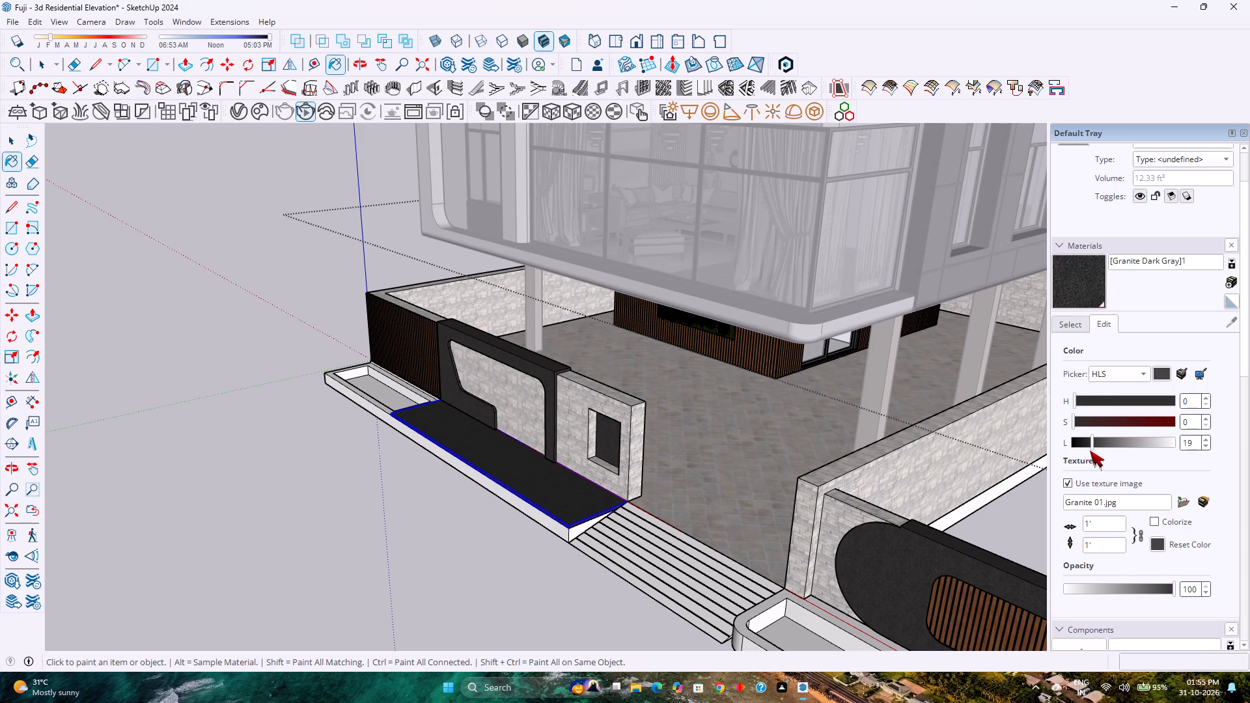
scroll(1090, 447, "down", 1)
scroll(1090, 447, "up", 1)
key("space")
left_click(555, 484)
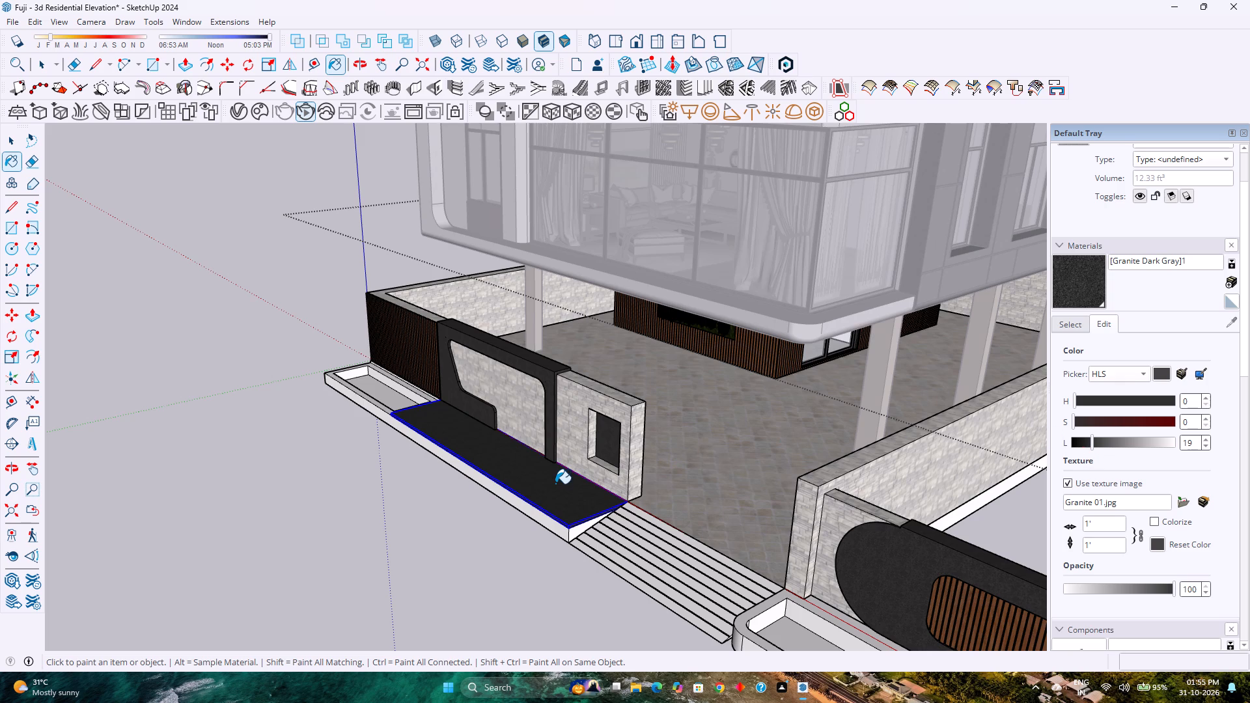
key("Escape")
key("space")
left_click(555, 485)
scroll(556, 483, "down", 5)
key("Escape")
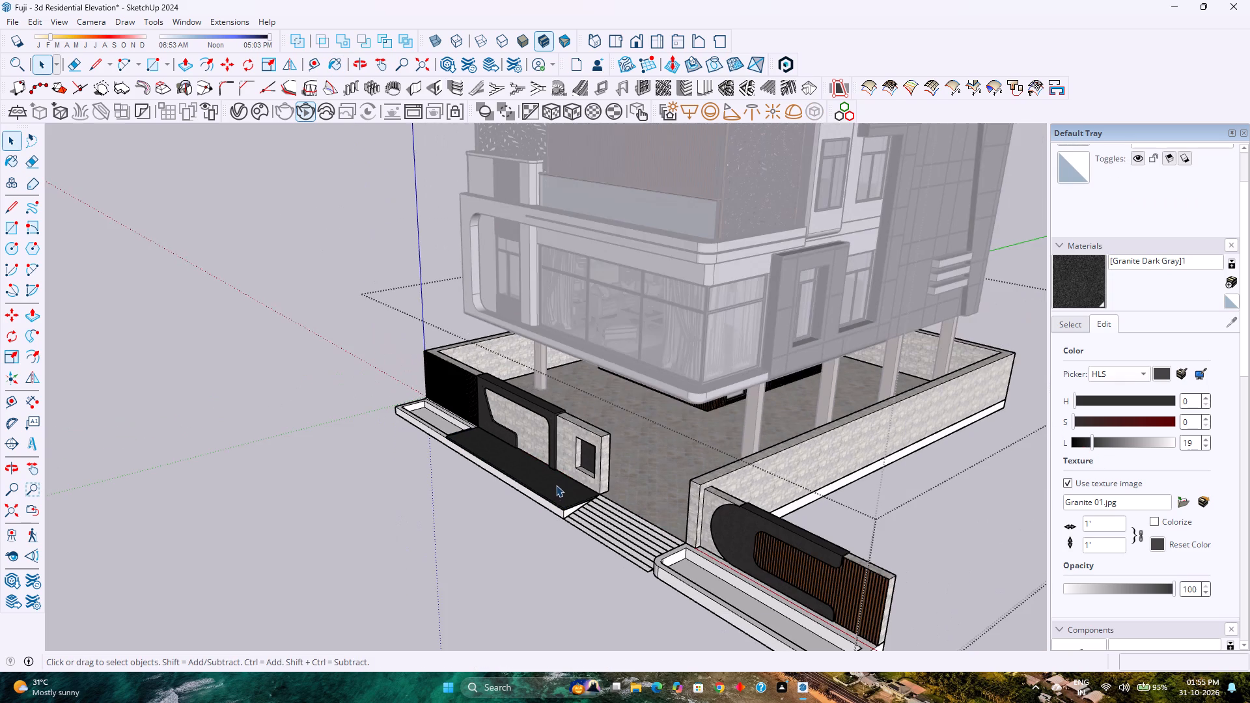
Open the group containing the entrance steps and paint the steps with Granite Dark Gray from the Stone collection.
scroll(555, 505, "down", 3)
middle_click_drag(555, 507, 550, 523, "shift")
middle_click_drag(550, 523, 547, 531, "shift")
middle_click(544, 537, "shift")
middle_click(549, 524)
middle_click(550, 524)
middle_click_drag(551, 524, 589, 501)
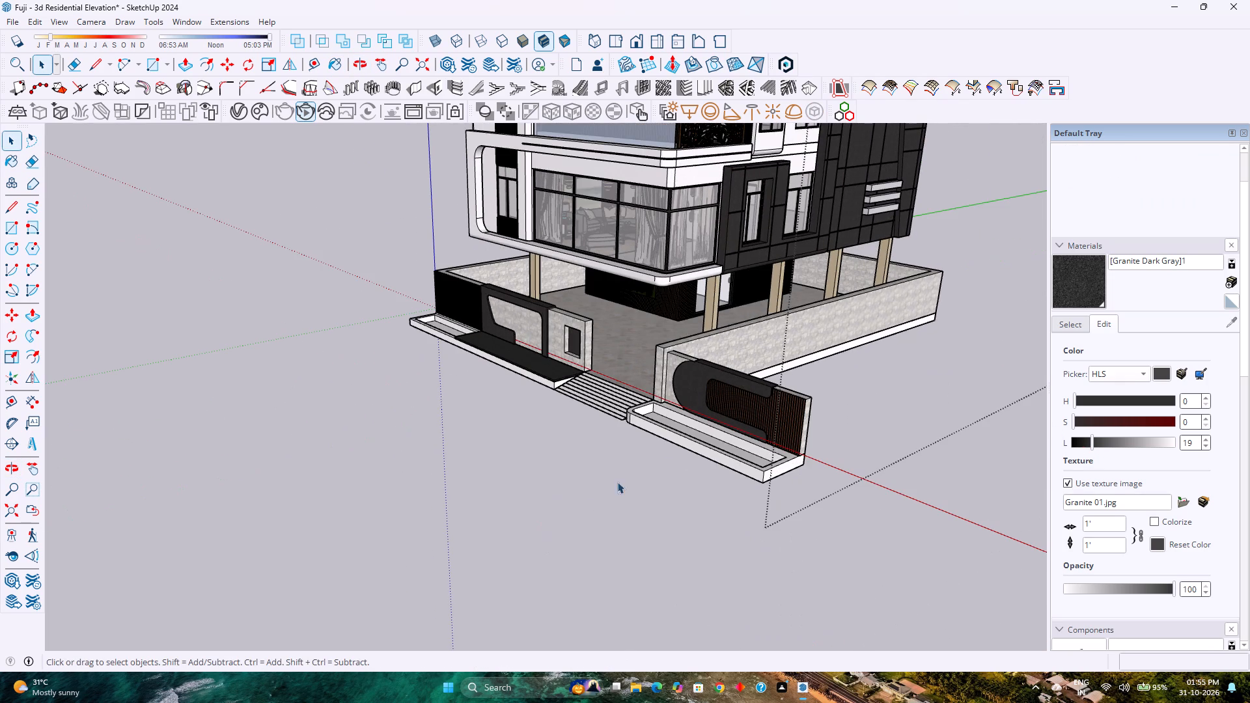
scroll(594, 445, "up", 6)
double_click(592, 382)
scroll(592, 382, "up", 4)
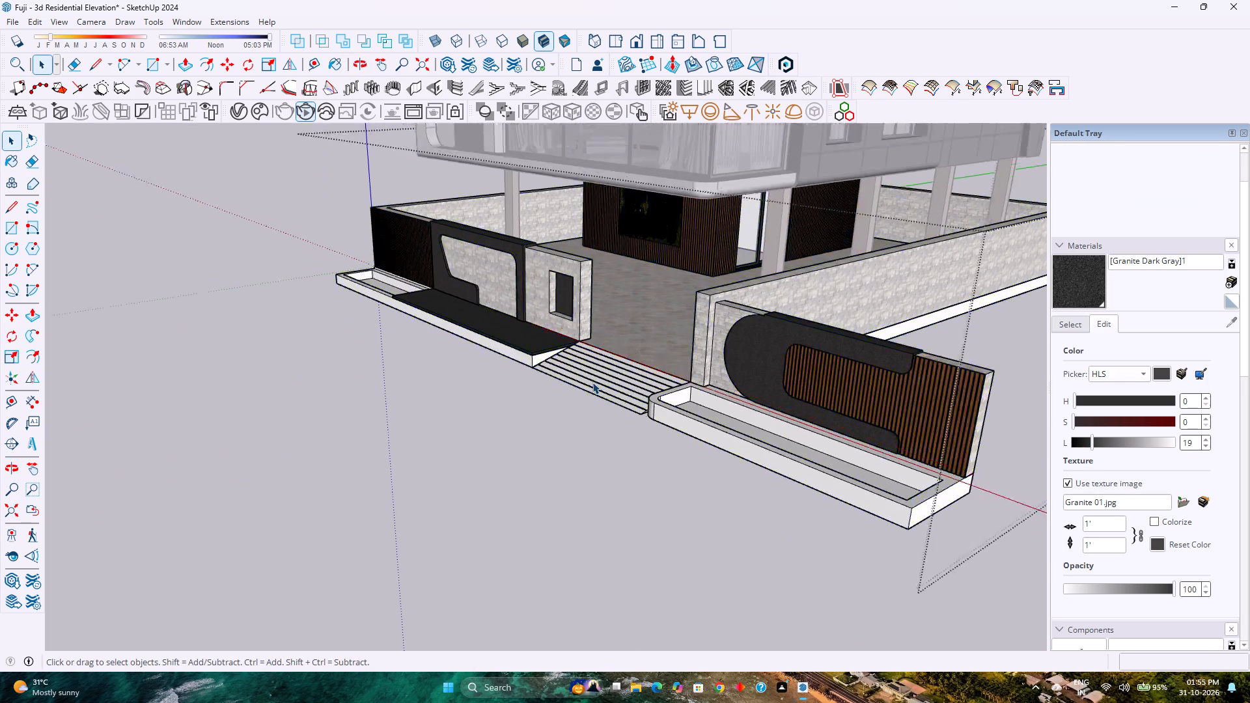
left_click(592, 382)
scroll(592, 382, "up", 8)
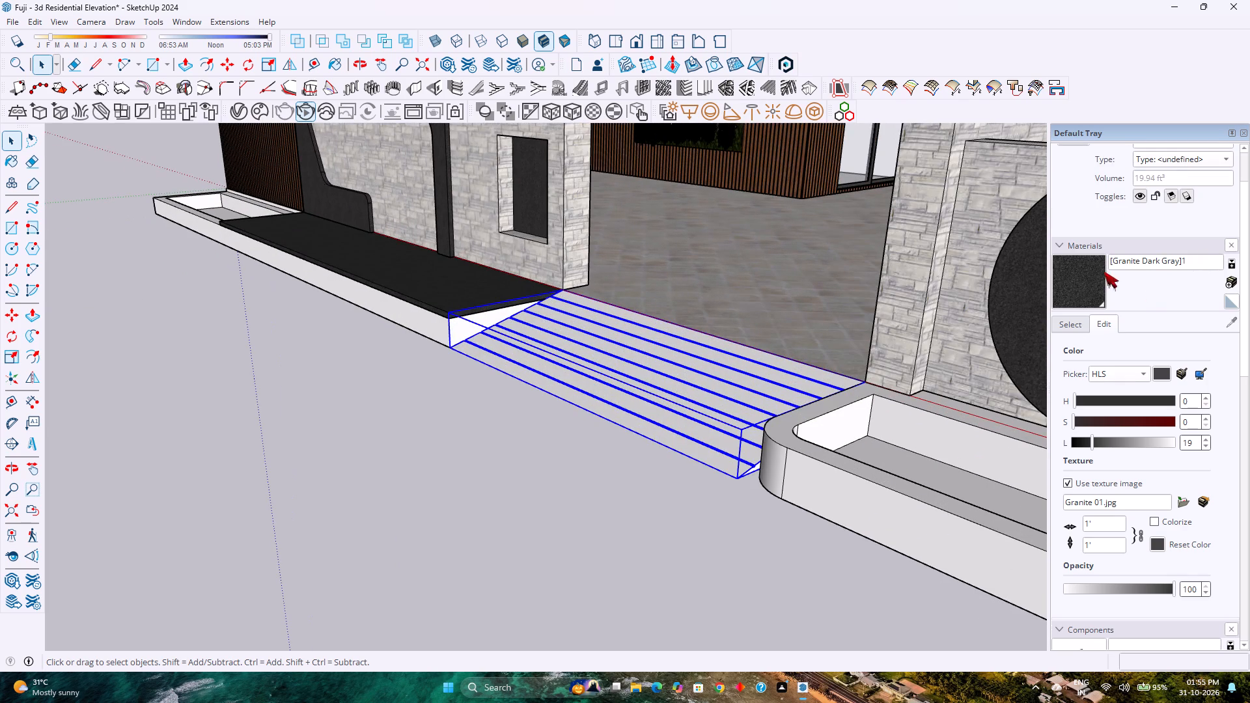
scroll(1075, 286, "up", 4)
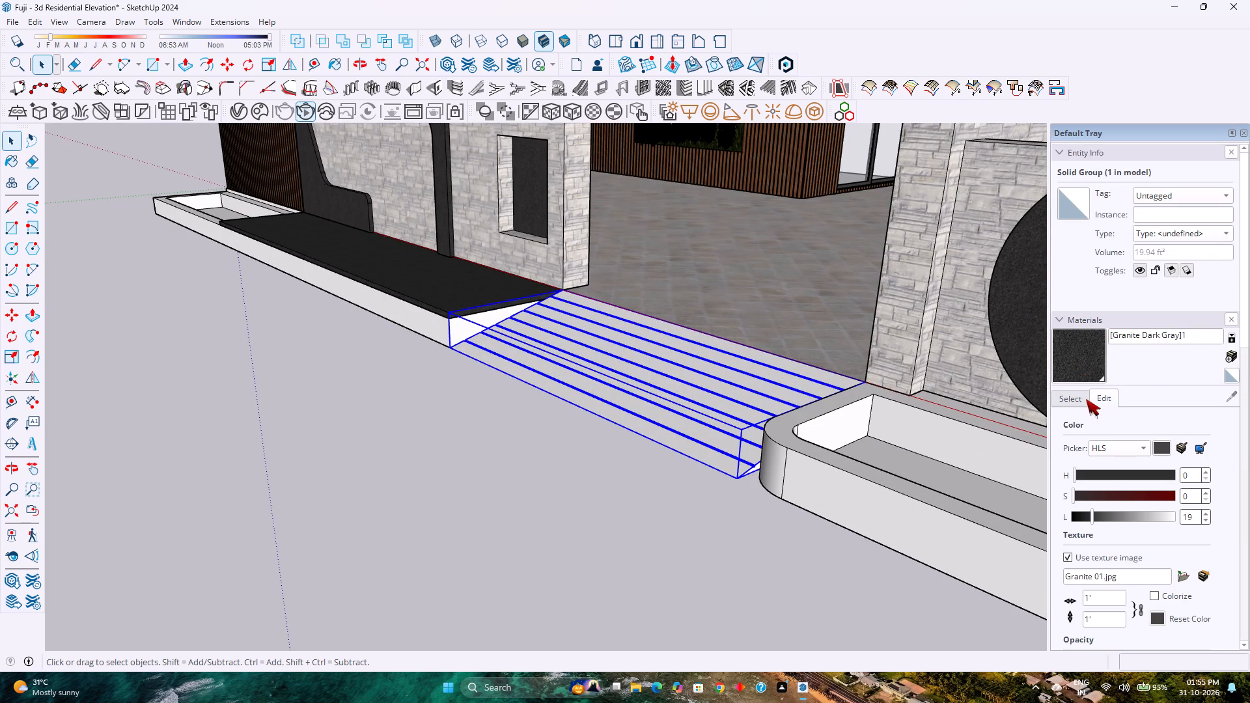
left_click(1085, 399)
left_click(1135, 441)
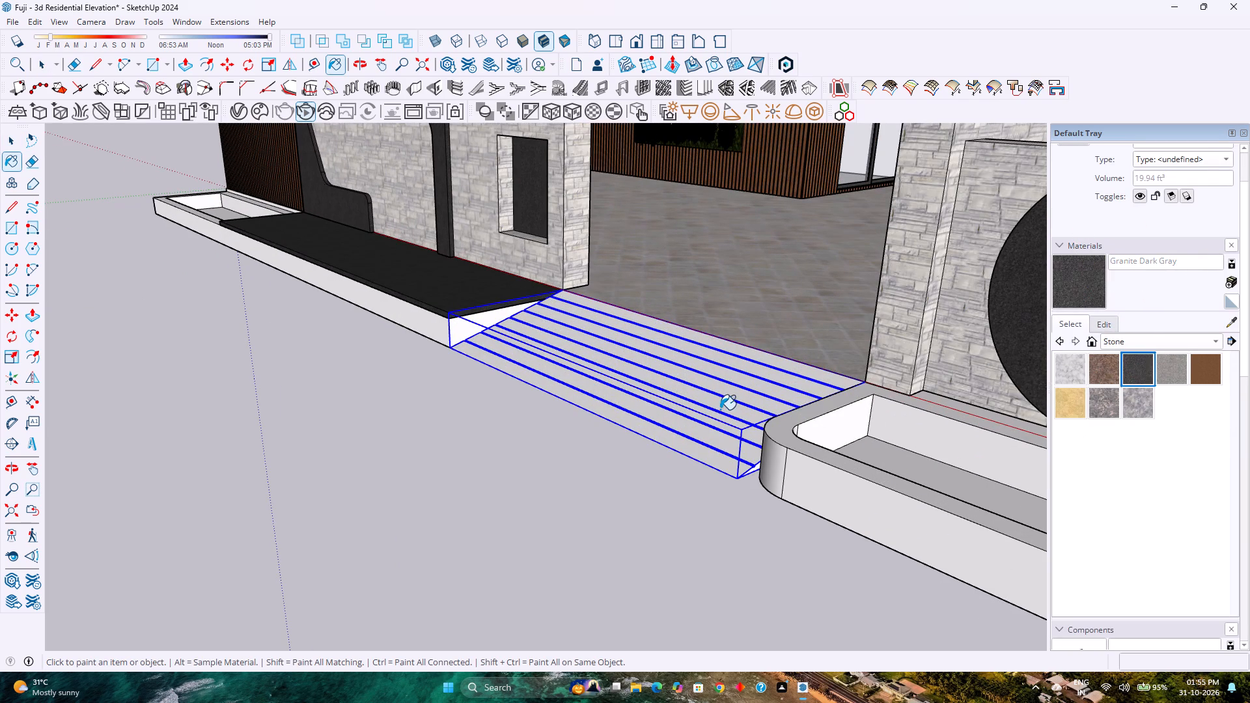
left_click(720, 409)
scroll(767, 416, "up", 4)
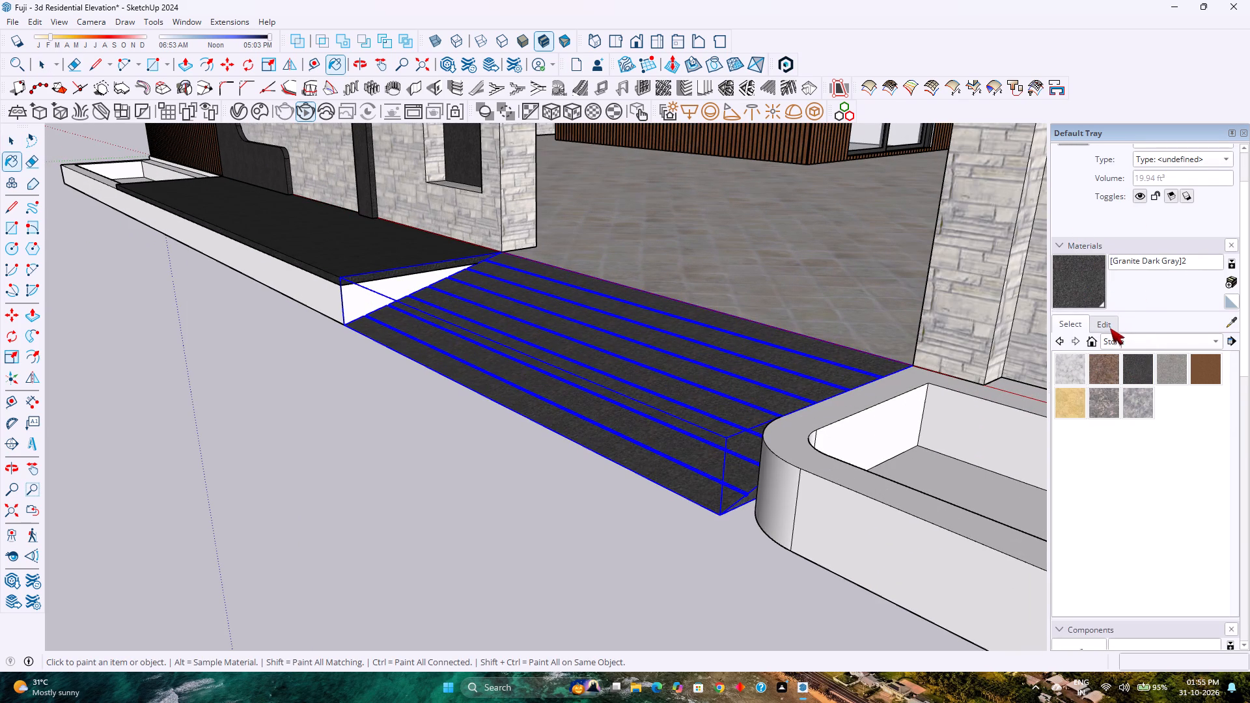
Lighten the entrance steps' granite material to lightness 36, and exit the group.
left_click(1110, 329)
scroll(1100, 445, "up", 4)
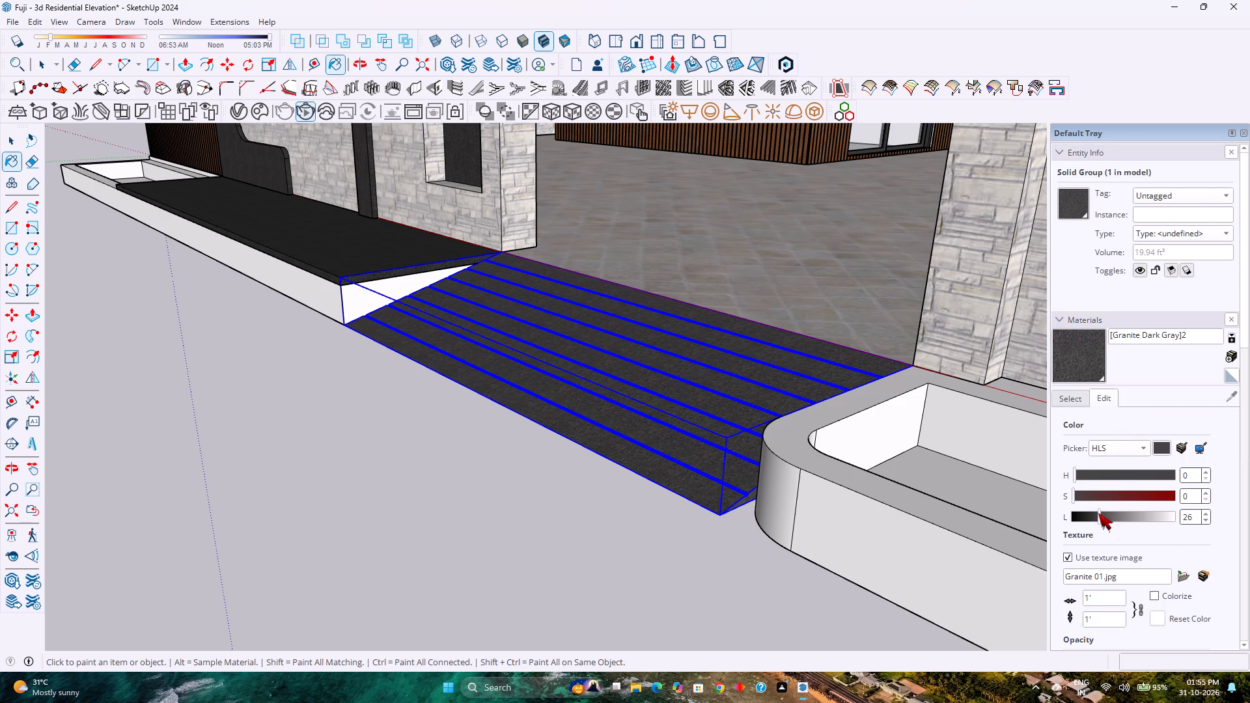
left_click_drag(1098, 513, 1114, 514)
scroll(1111, 514, "up", 2)
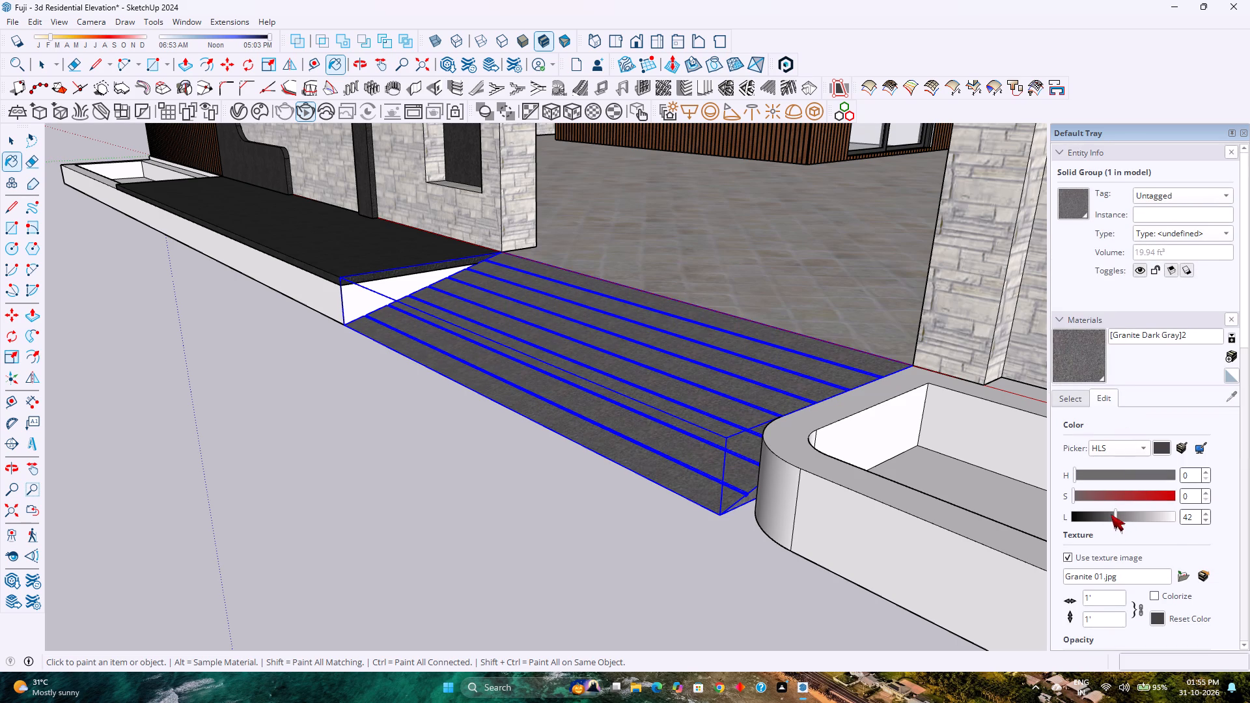
scroll(1123, 515, "down", 2)
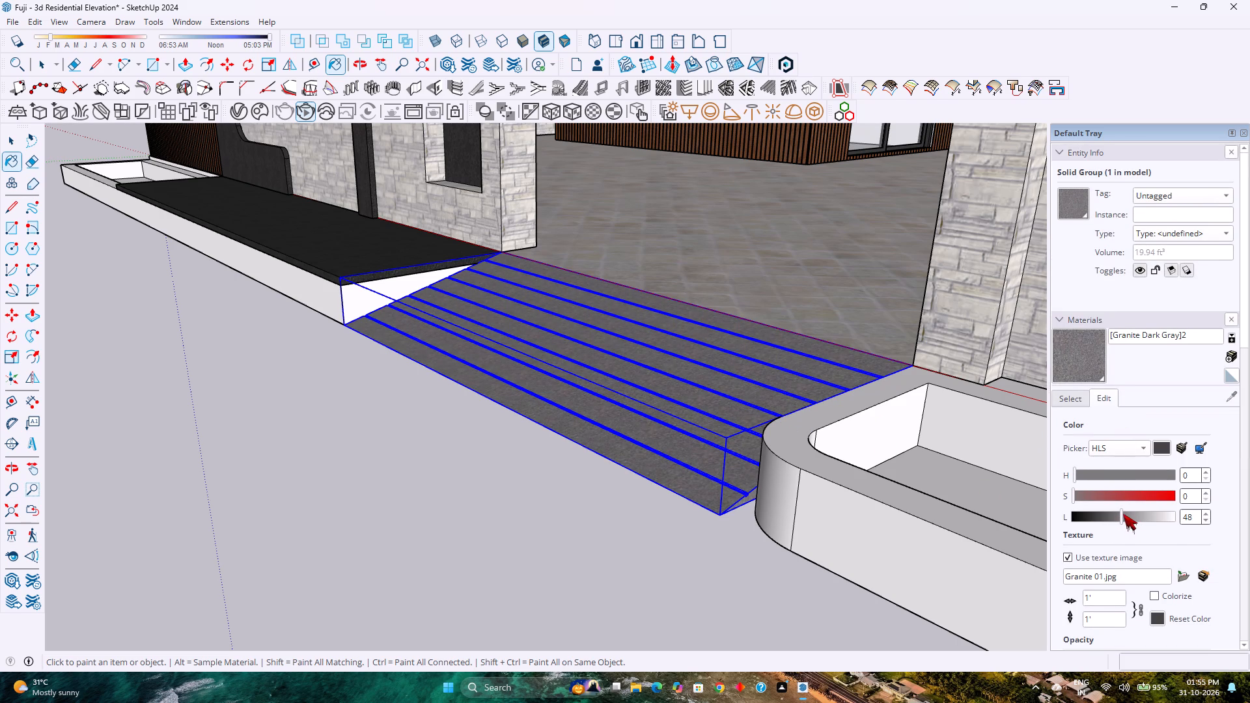
scroll(1123, 514, "down", 2)
left_click(753, 415)
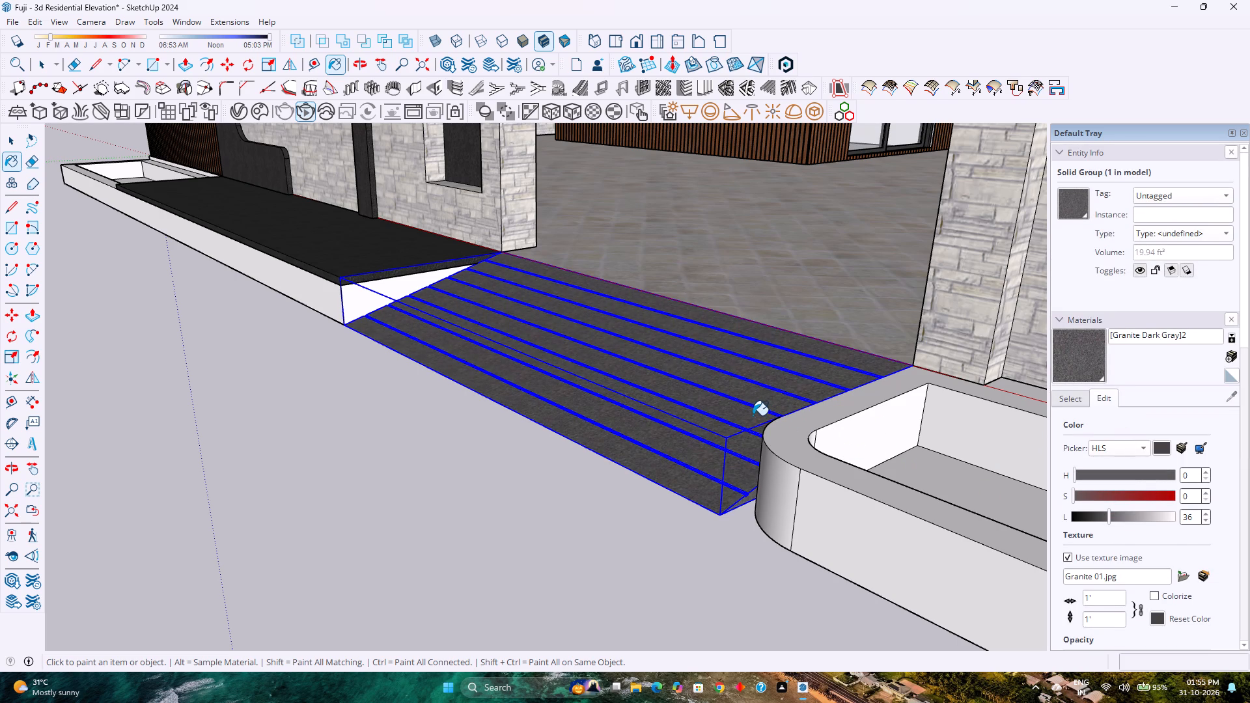
key("space")
scroll(698, 402, "down", 3)
key("Escape")
scroll(569, 404, "down", 5)
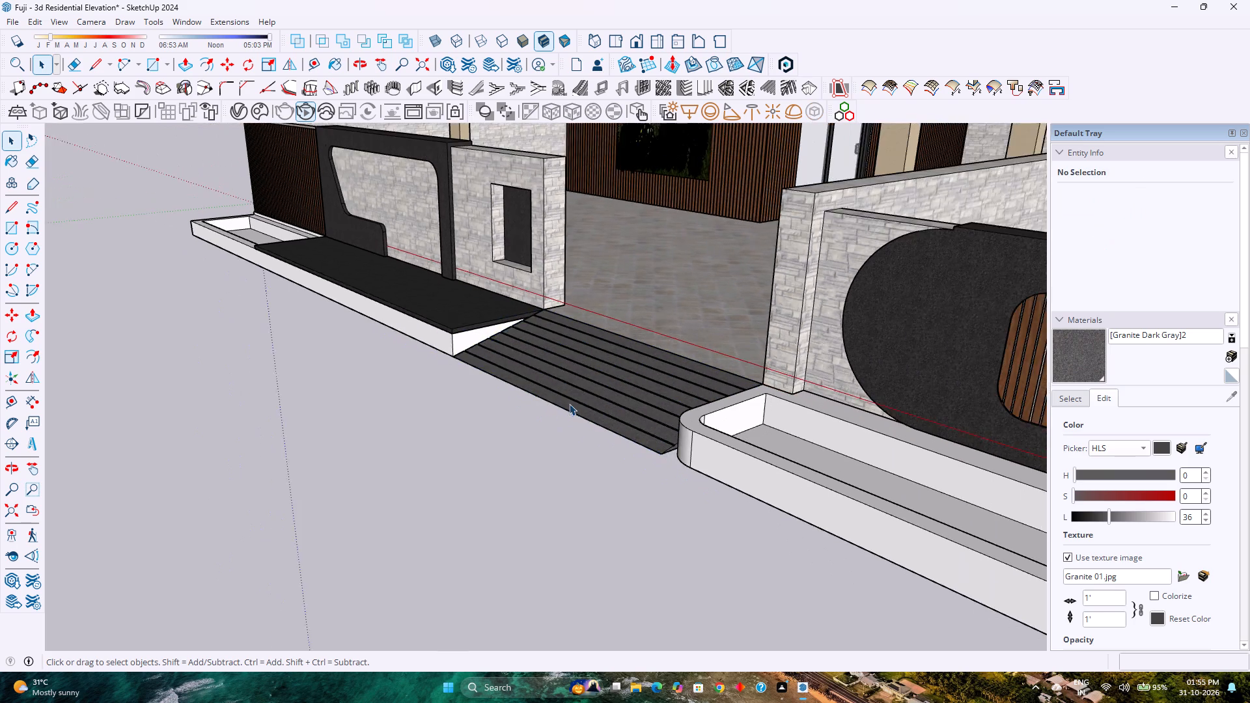
Examine the repainted slab, entrance steps and front boundary walls together with the house facade.
scroll(569, 404, "down", 3)
scroll(569, 404, "down", 1, "shift")
middle_click_drag(569, 404, 566, 415, "shift")
middle_click_drag(566, 415, 523, 512, "shift")
middle_click(520, 508)
middle_click_drag(520, 507, 647, 466)
scroll(659, 444, "down", 3)
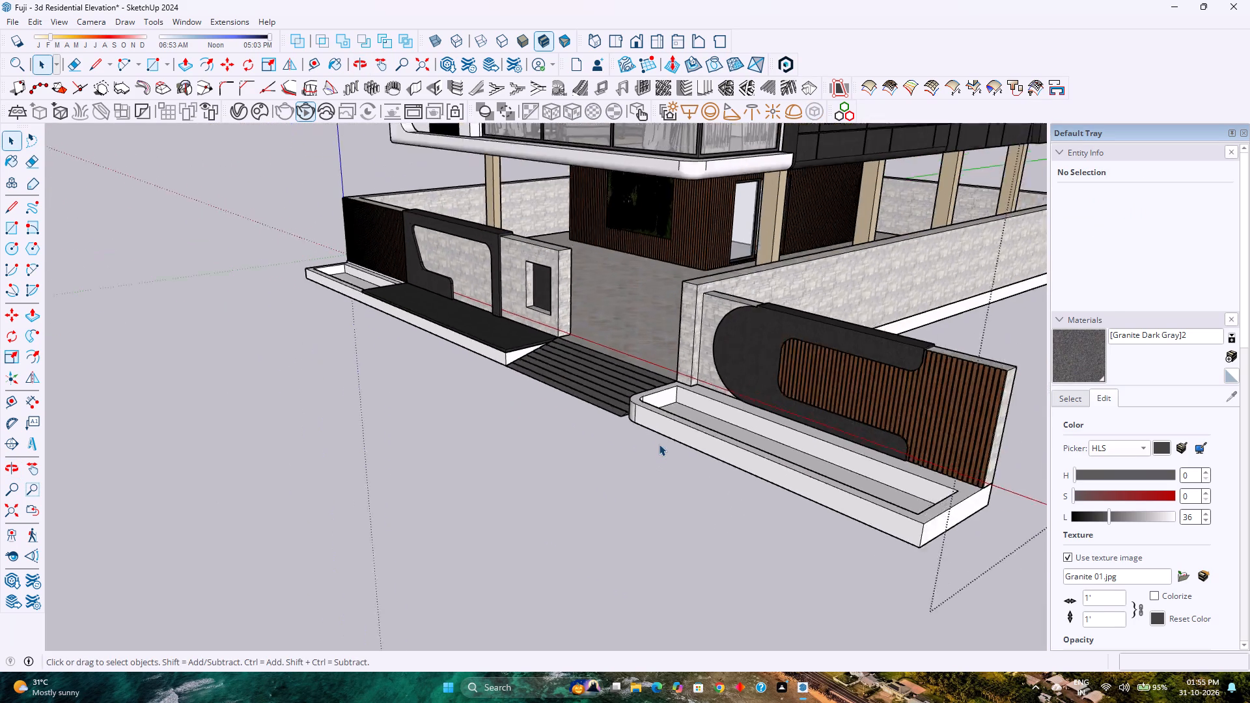
scroll(659, 444, "down", 6)
middle_click_drag(631, 413, 592, 501, "shift")
middle_click(581, 488)
middle_click_drag(584, 484, 682, 431)
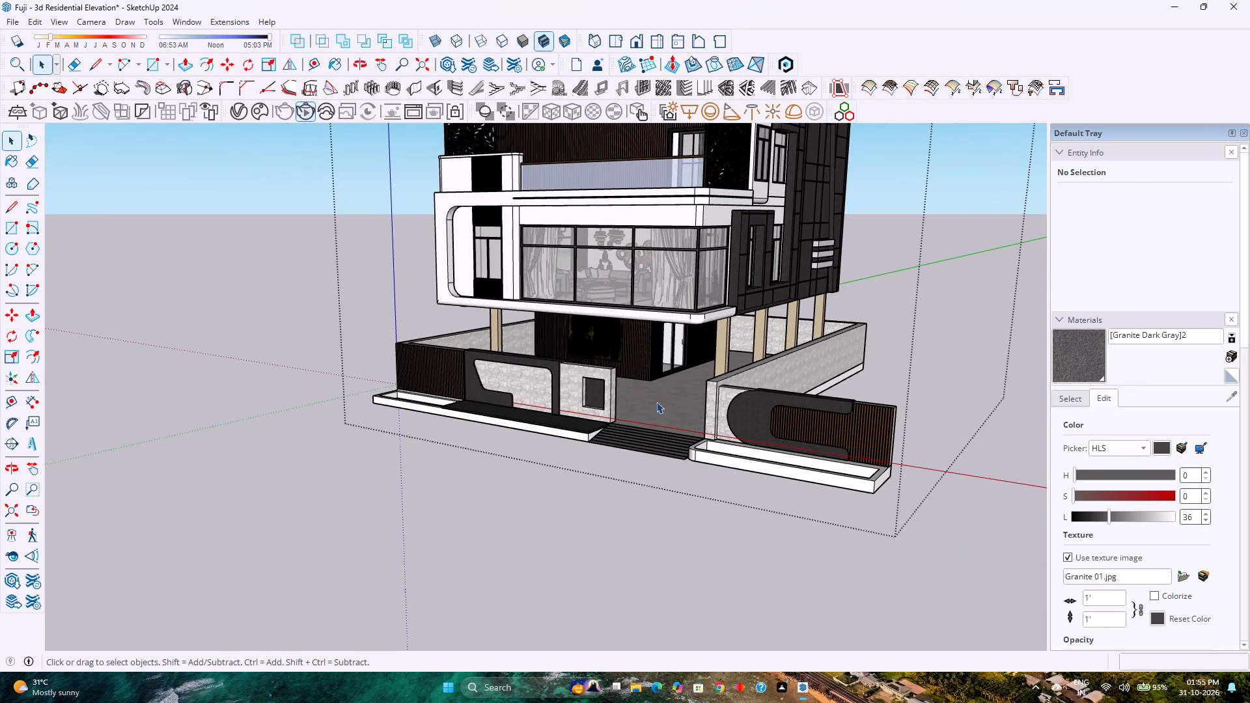
Save the model with the granite slab and entrance steps.
key("ctrl+s")
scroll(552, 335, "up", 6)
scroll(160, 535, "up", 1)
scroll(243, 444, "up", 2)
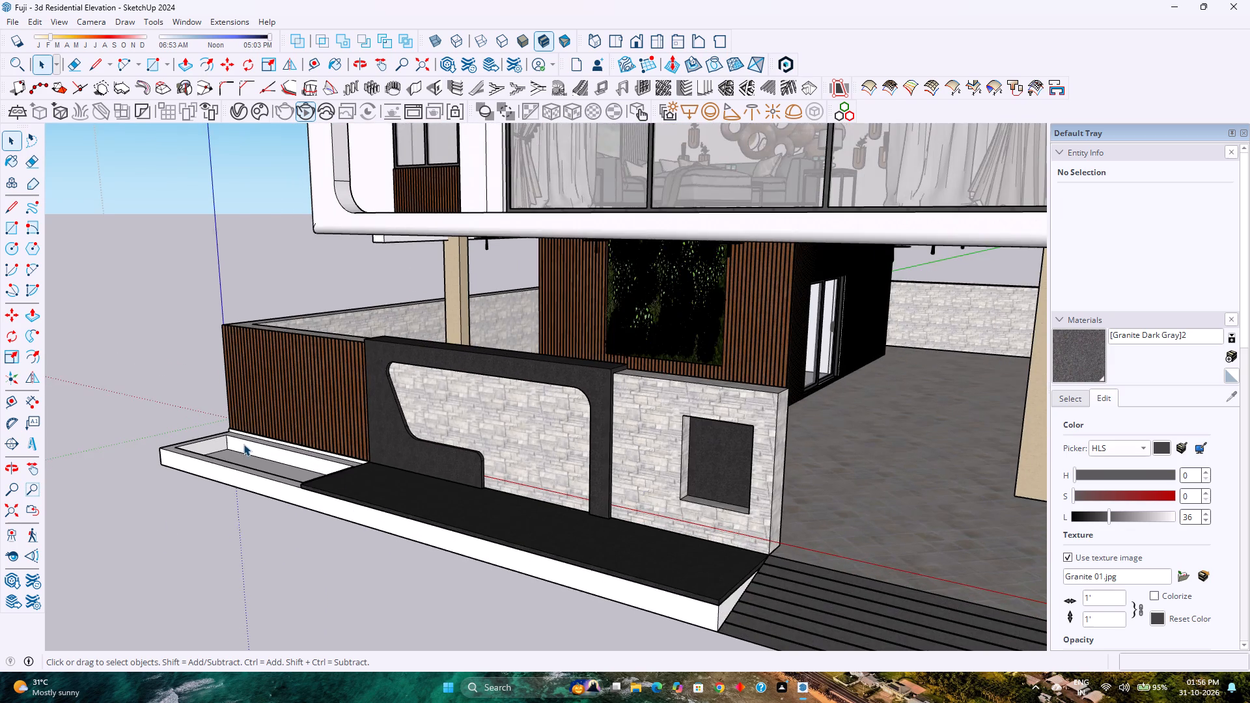
Switch the material library to the In Model collection and browse its swatches for the front planters' cladding.
scroll(243, 444, "up", 3)
scroll(243, 444, "down", 14)
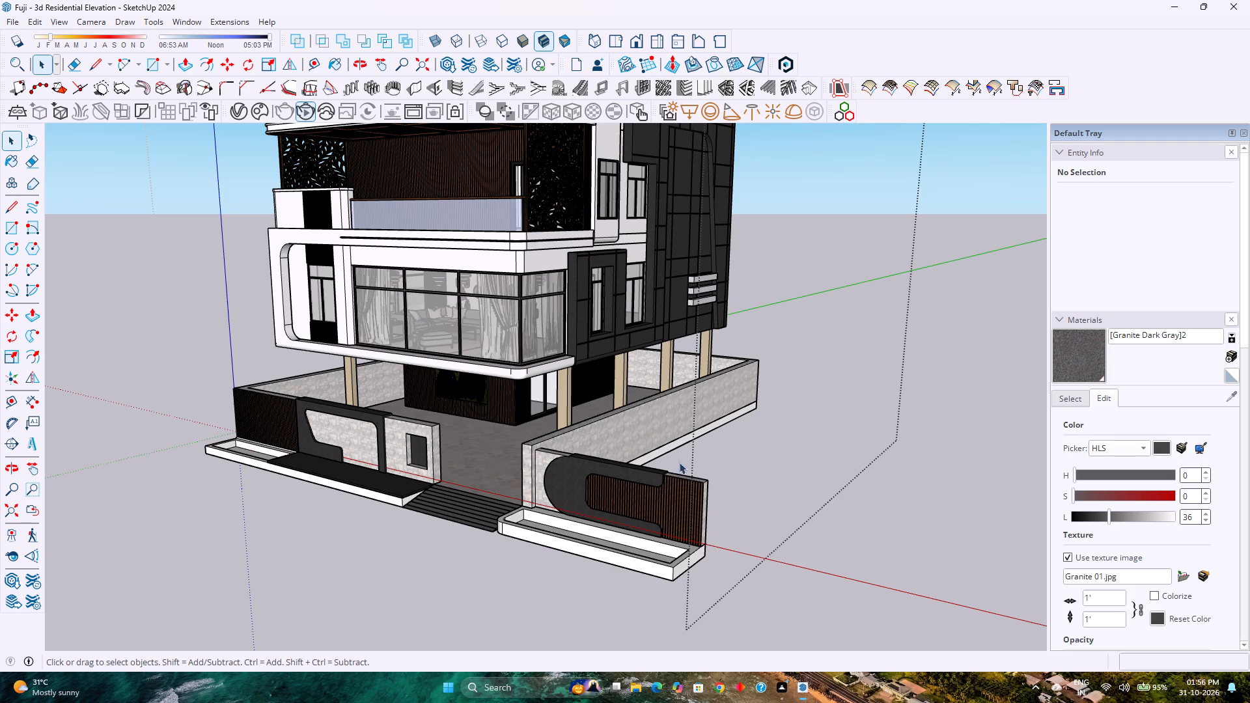
left_click(1072, 402)
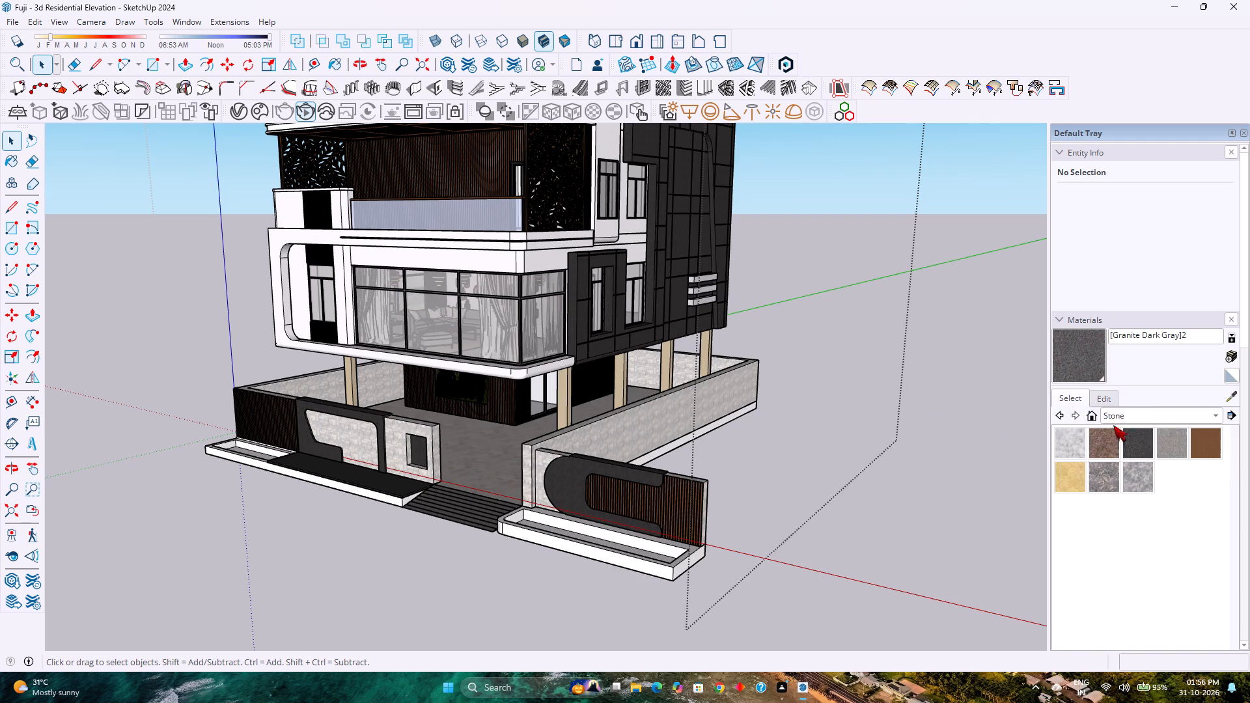
left_click(1126, 417)
left_click(1113, 110)
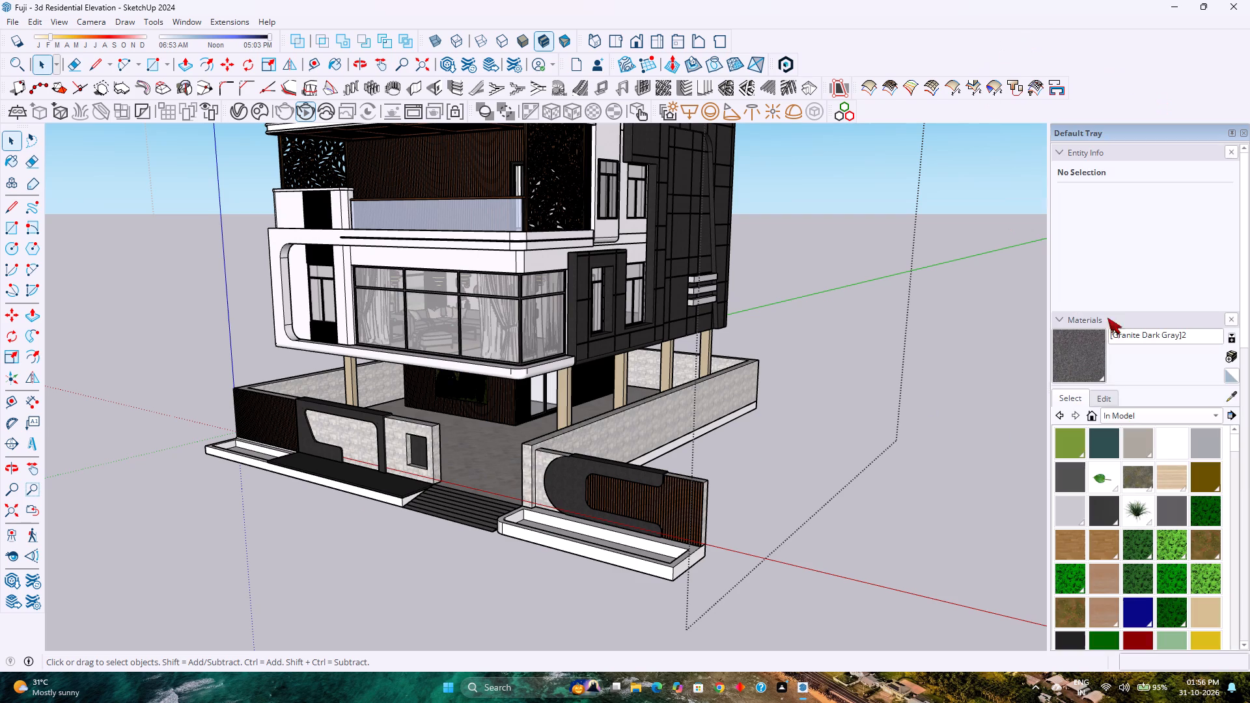
scroll(1128, 512, "down", 10)
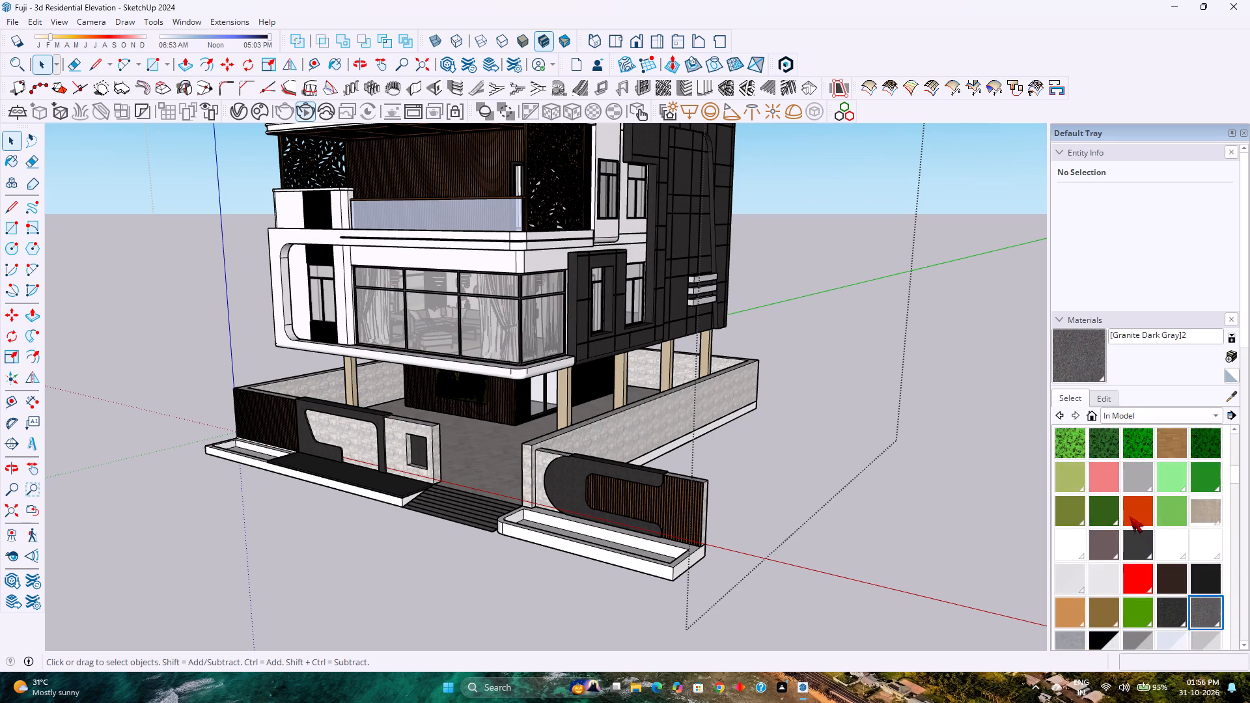
scroll(1130, 516, "down", 2)
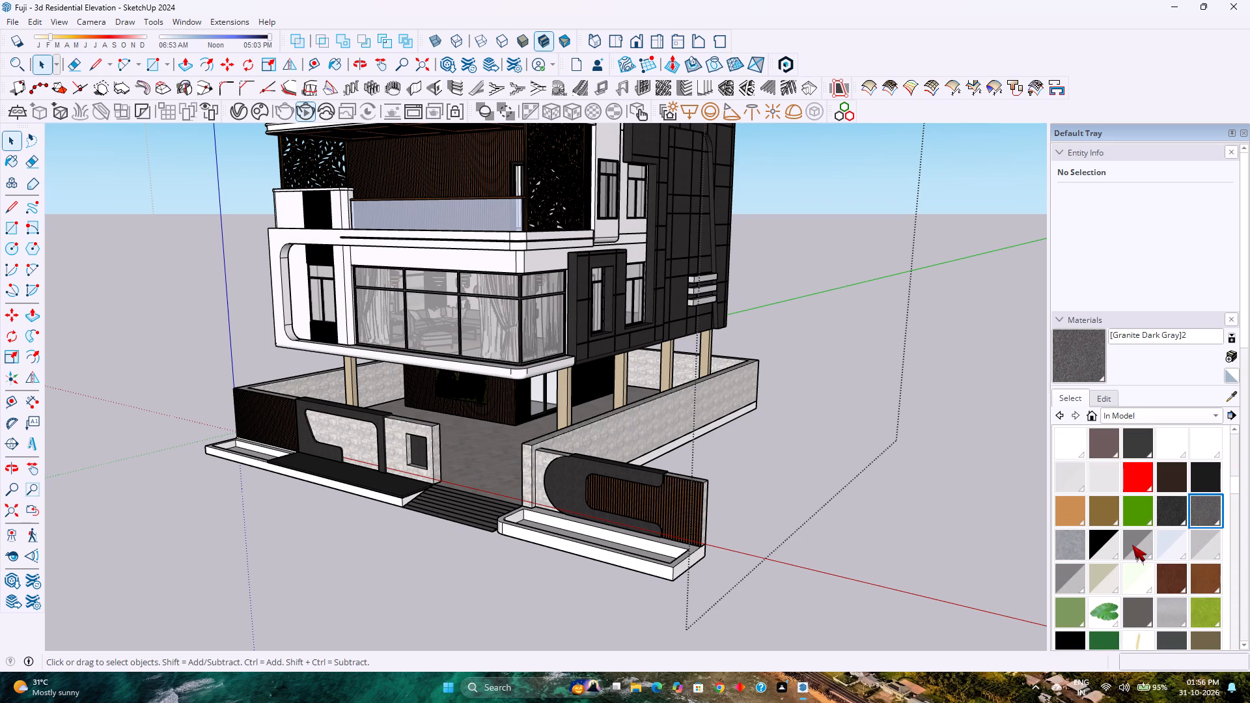
scroll(1130, 545, "down", 7)
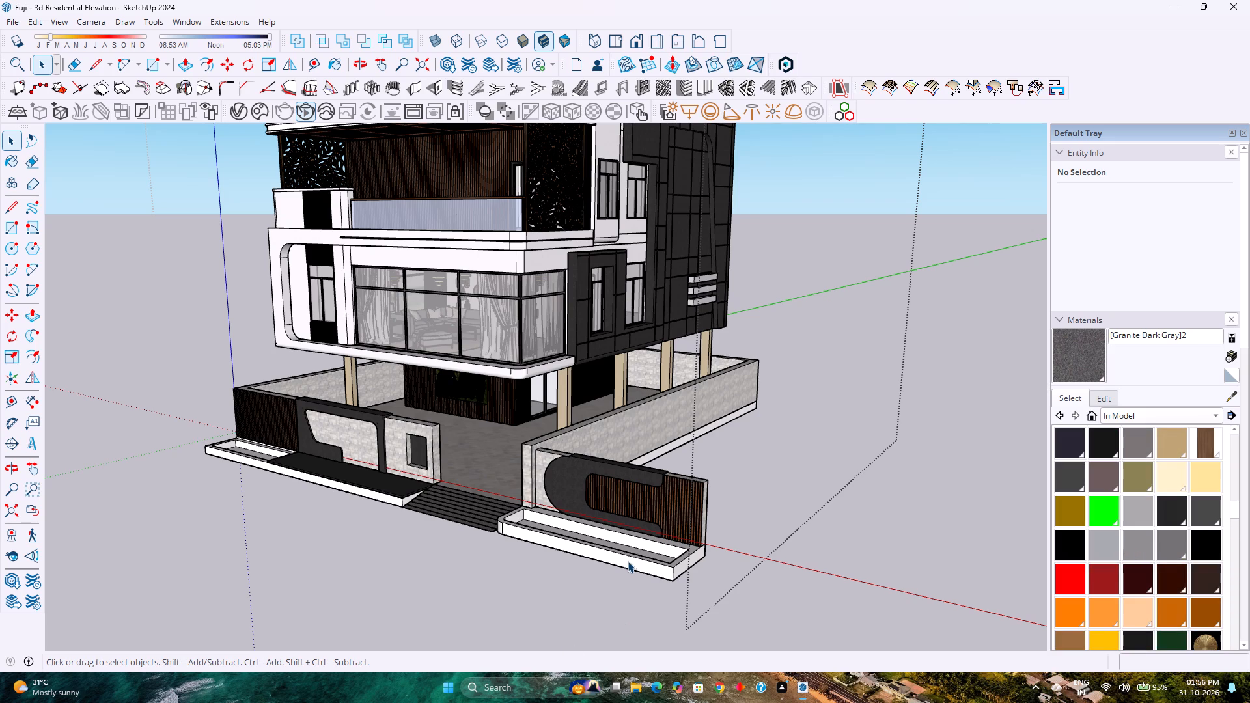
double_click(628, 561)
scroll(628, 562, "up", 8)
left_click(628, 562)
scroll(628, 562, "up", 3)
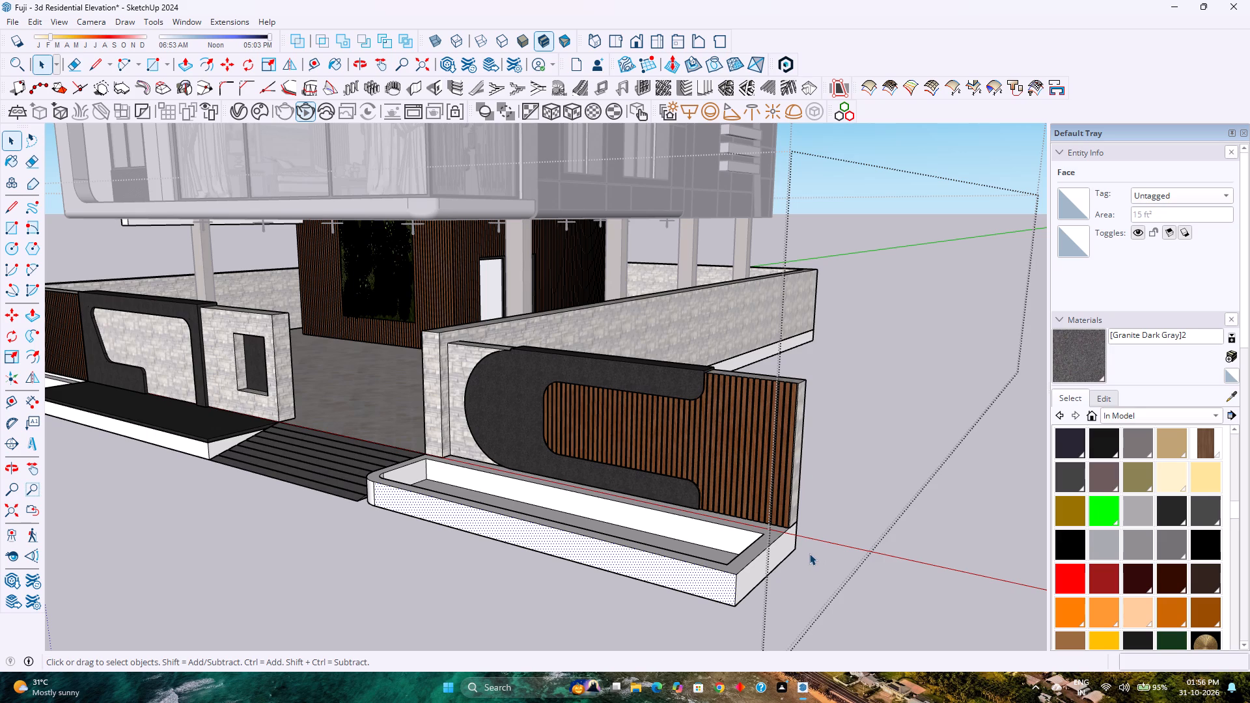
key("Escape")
Find and pick the Stone Sandstone Ashlar Light material among the model's existing materials.
scroll(1130, 574, "down", 6)
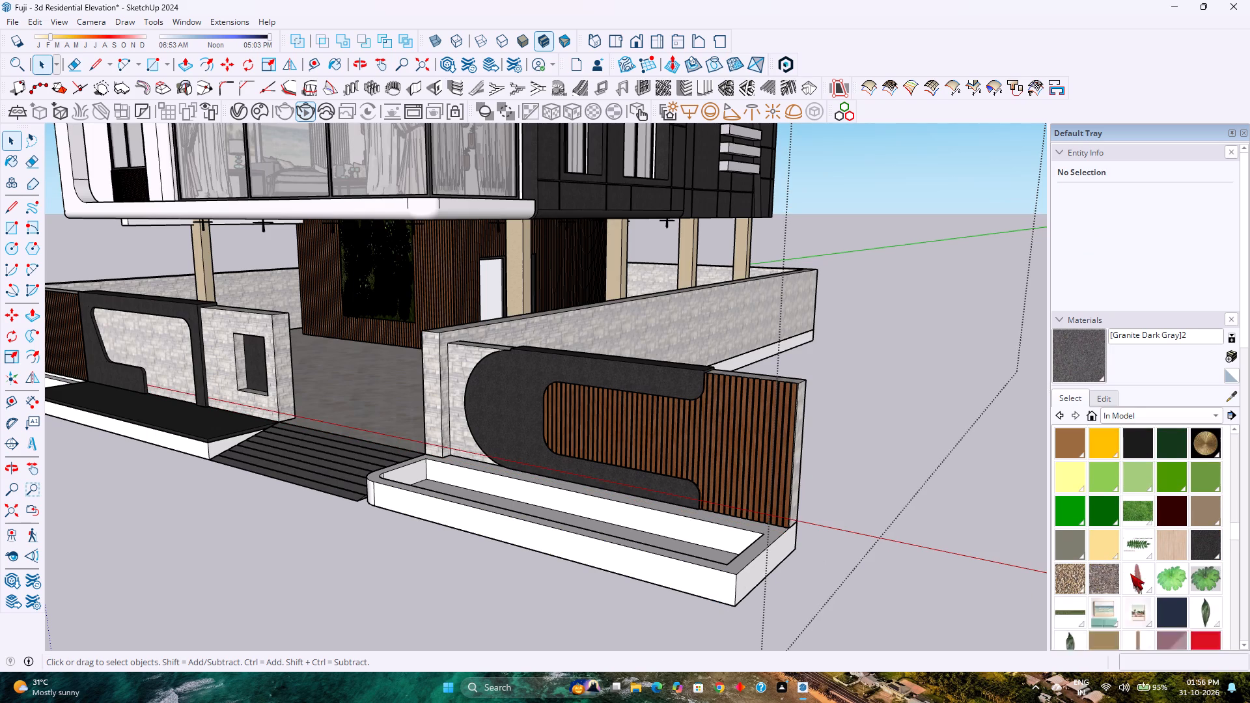
scroll(1130, 573, "down", 3)
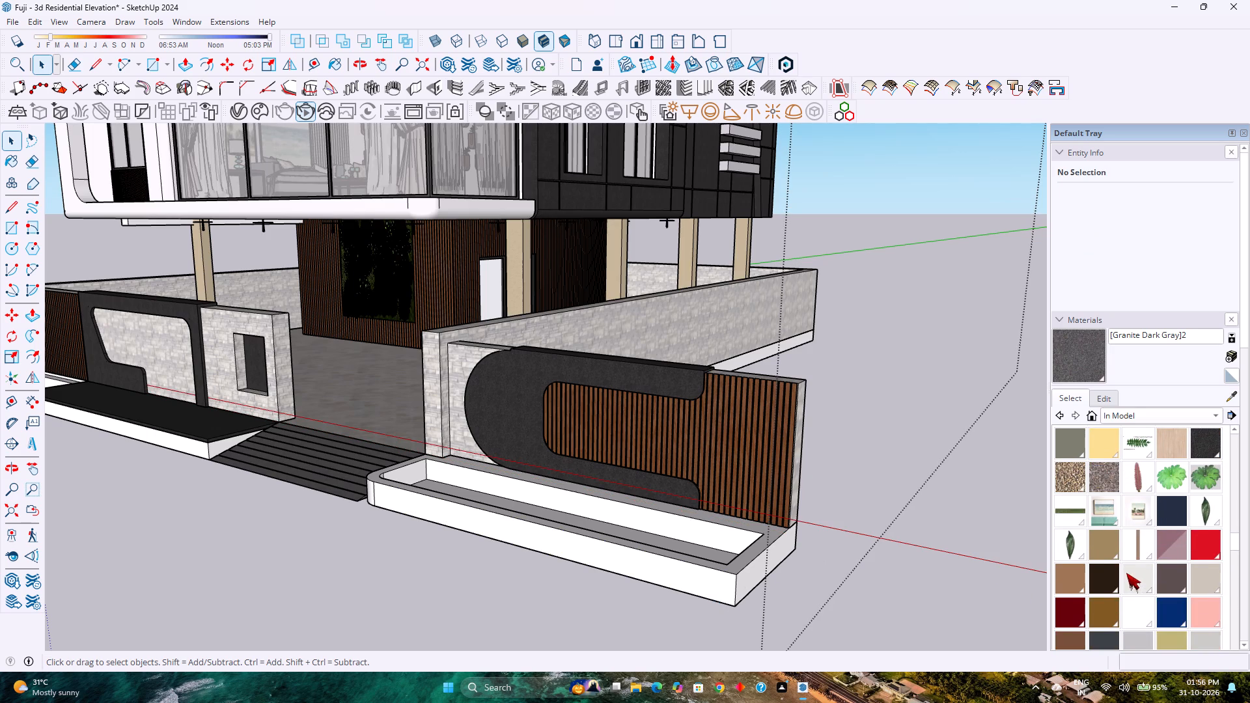
scroll(1126, 573, "down", 9)
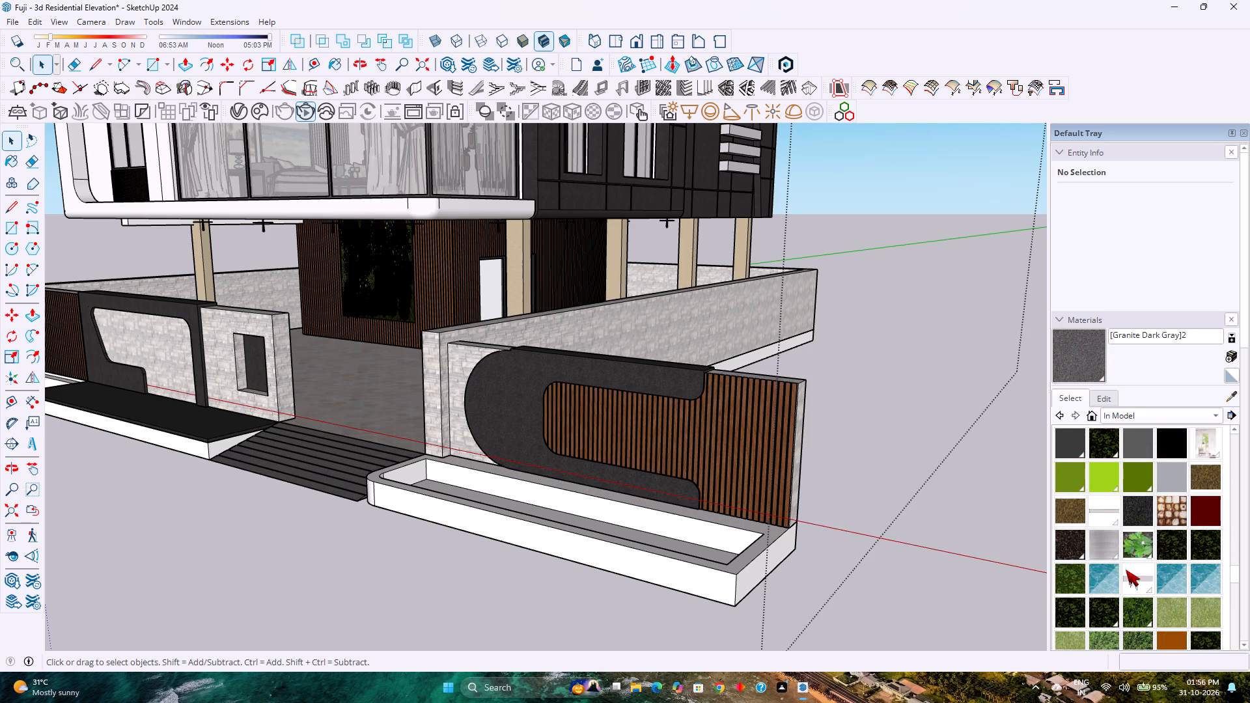
scroll(1126, 570, "down", 9)
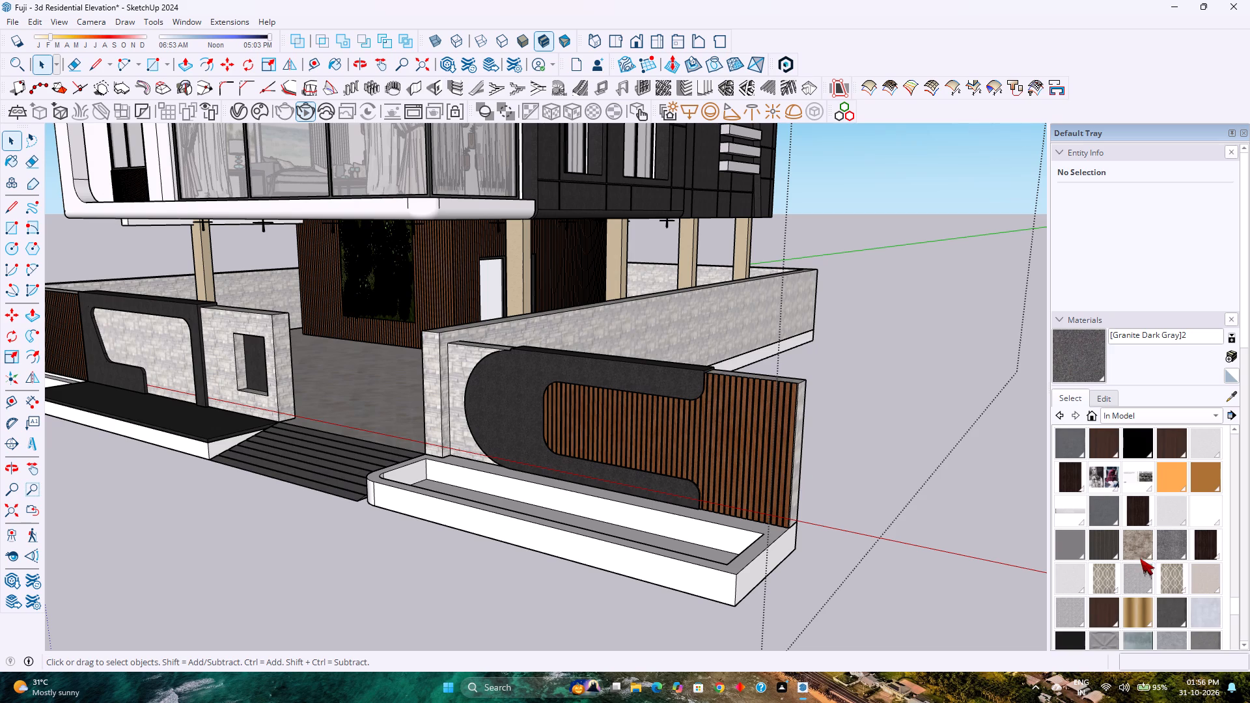
left_click(1141, 553)
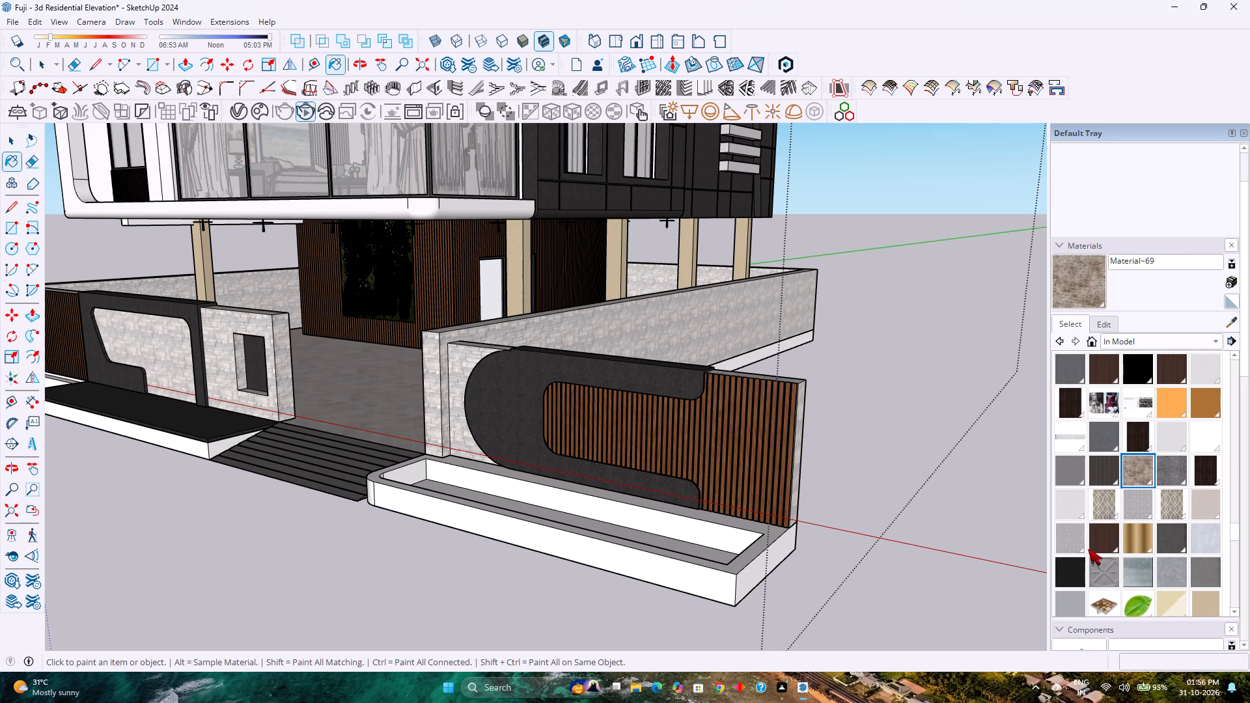
scroll(1184, 538, "down", 9)
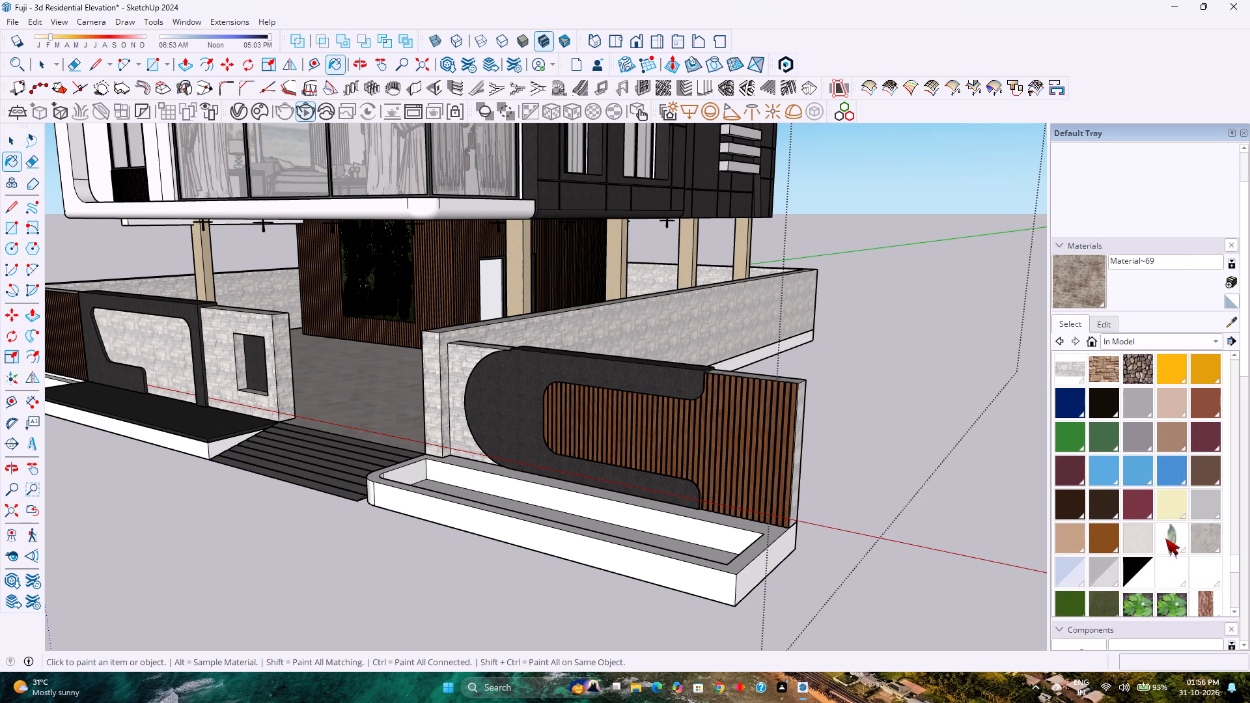
scroll(1165, 538, "up", 2)
left_click(1076, 439)
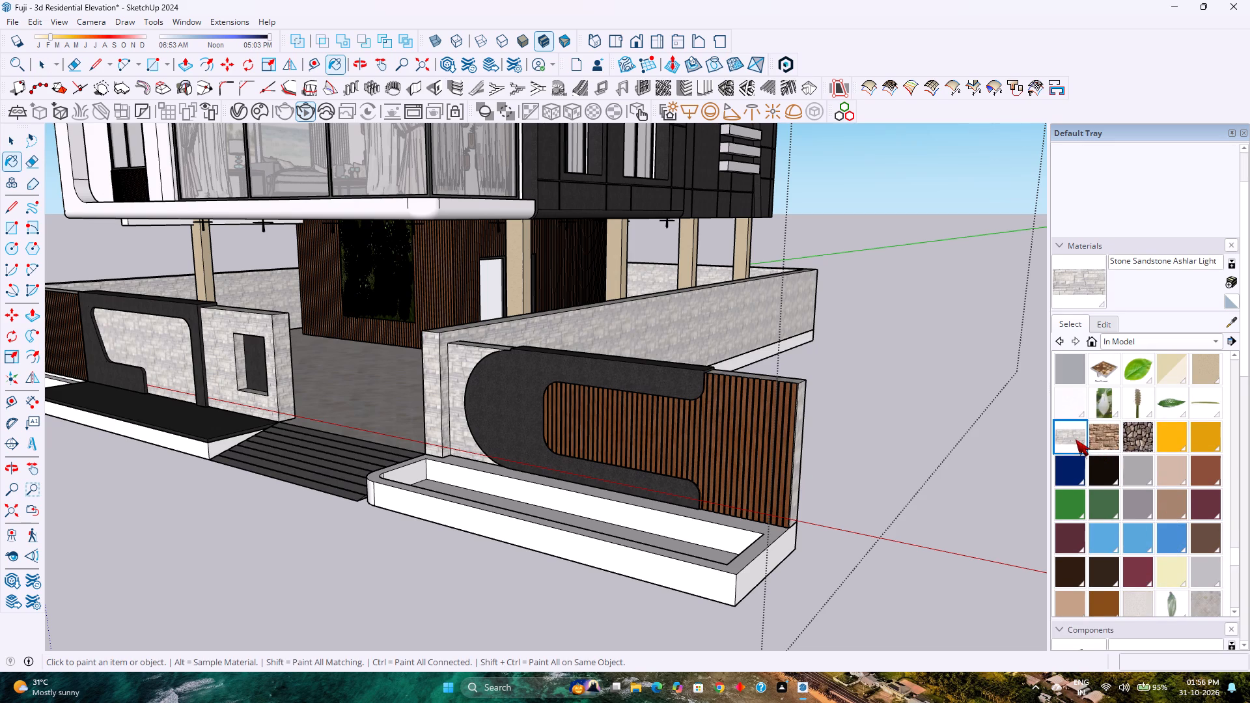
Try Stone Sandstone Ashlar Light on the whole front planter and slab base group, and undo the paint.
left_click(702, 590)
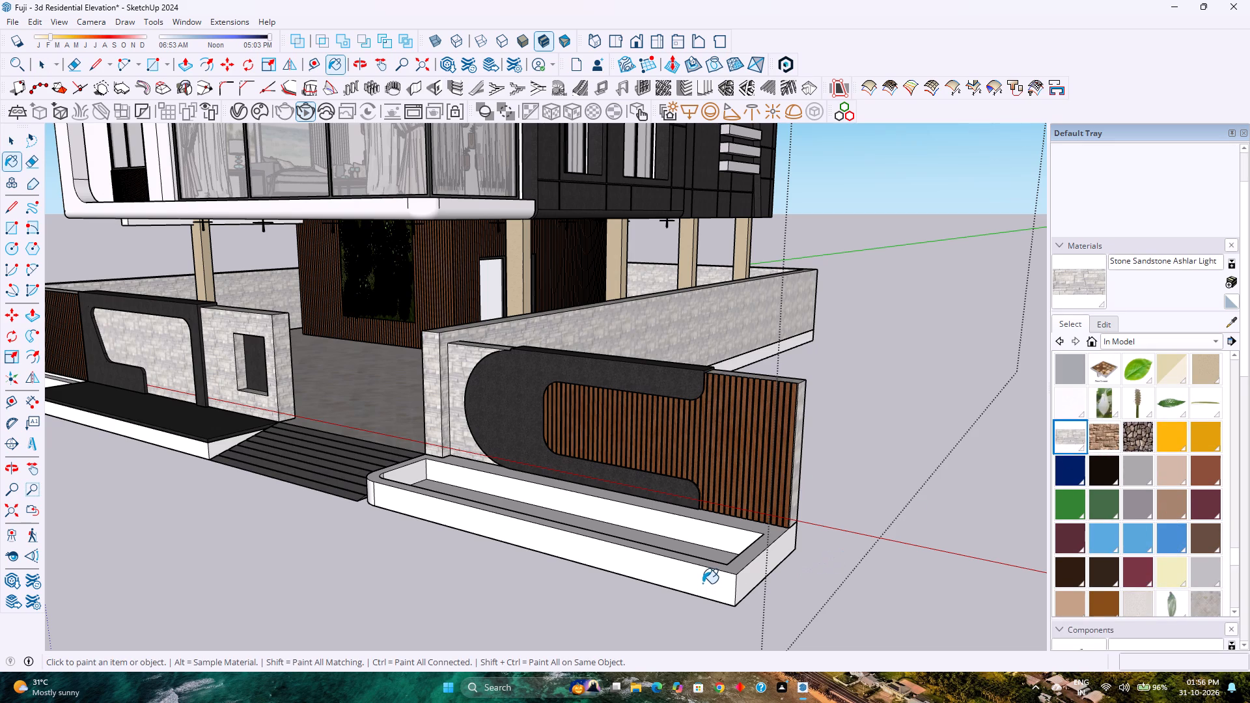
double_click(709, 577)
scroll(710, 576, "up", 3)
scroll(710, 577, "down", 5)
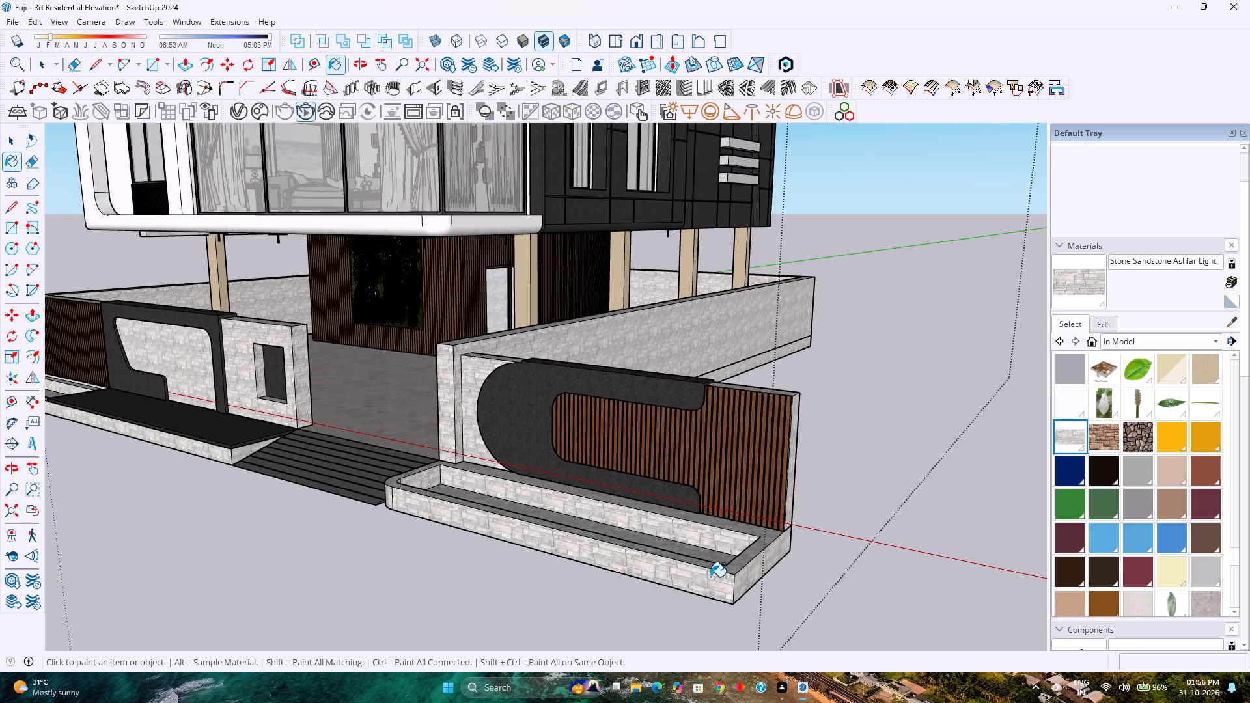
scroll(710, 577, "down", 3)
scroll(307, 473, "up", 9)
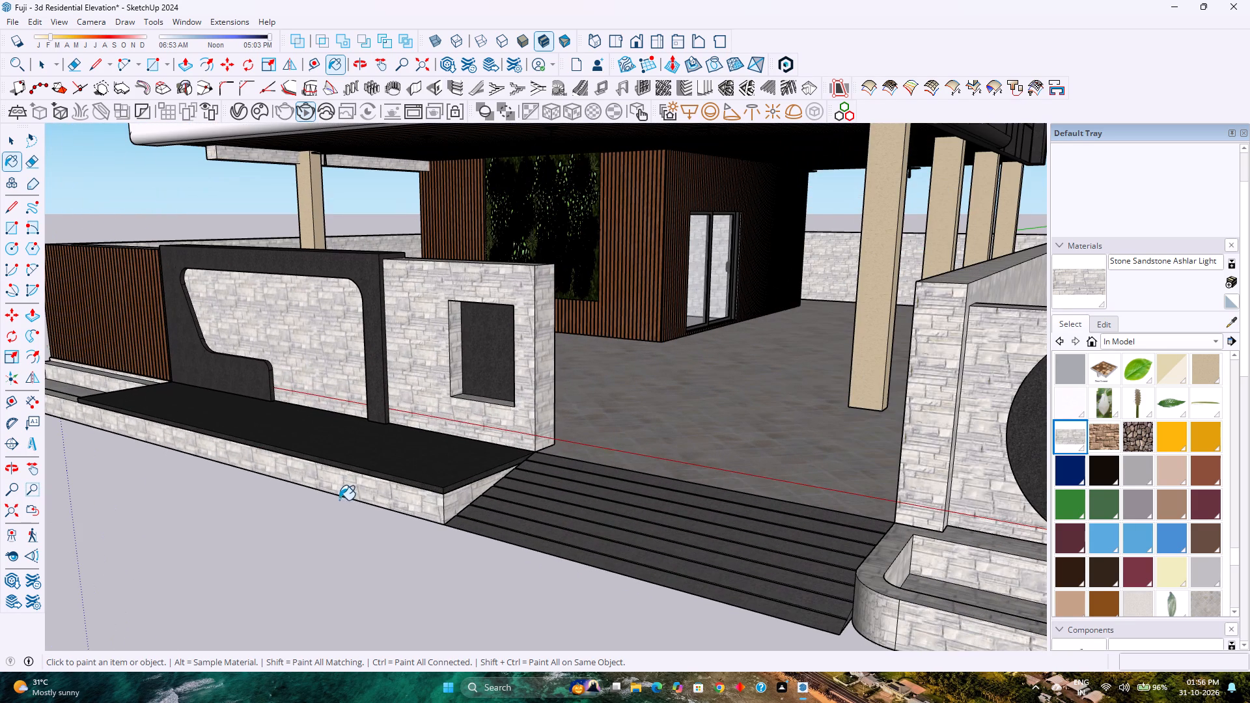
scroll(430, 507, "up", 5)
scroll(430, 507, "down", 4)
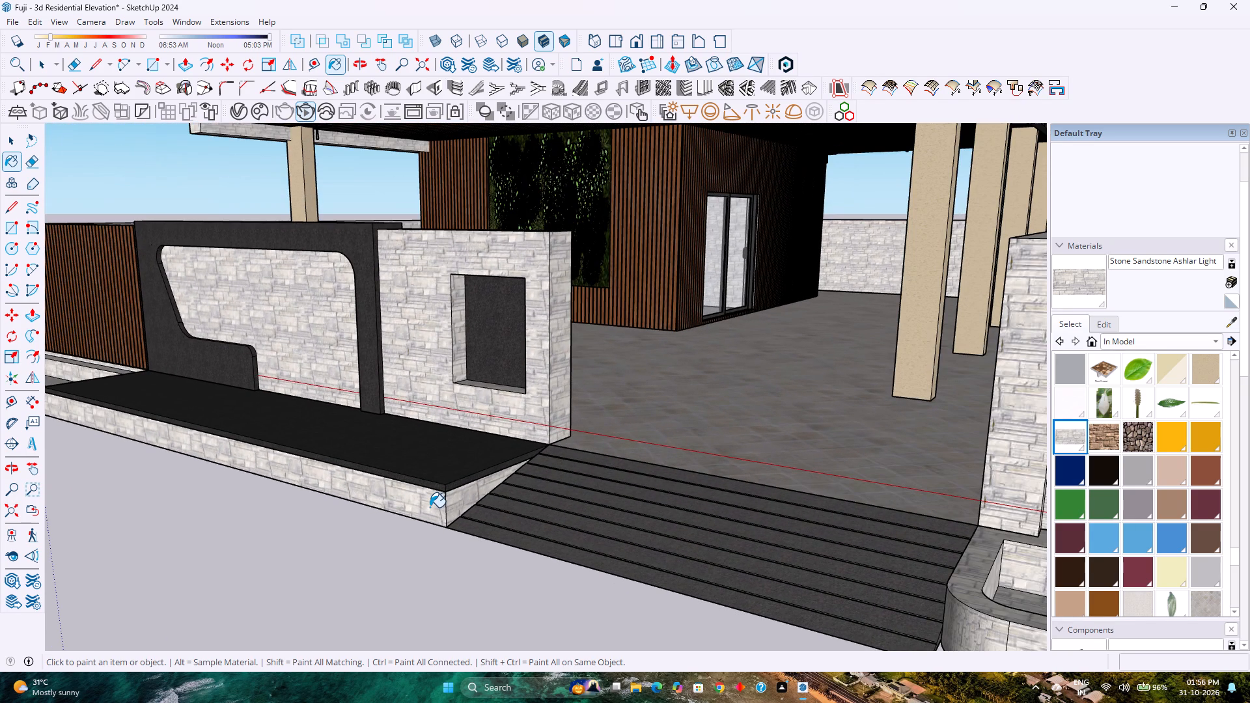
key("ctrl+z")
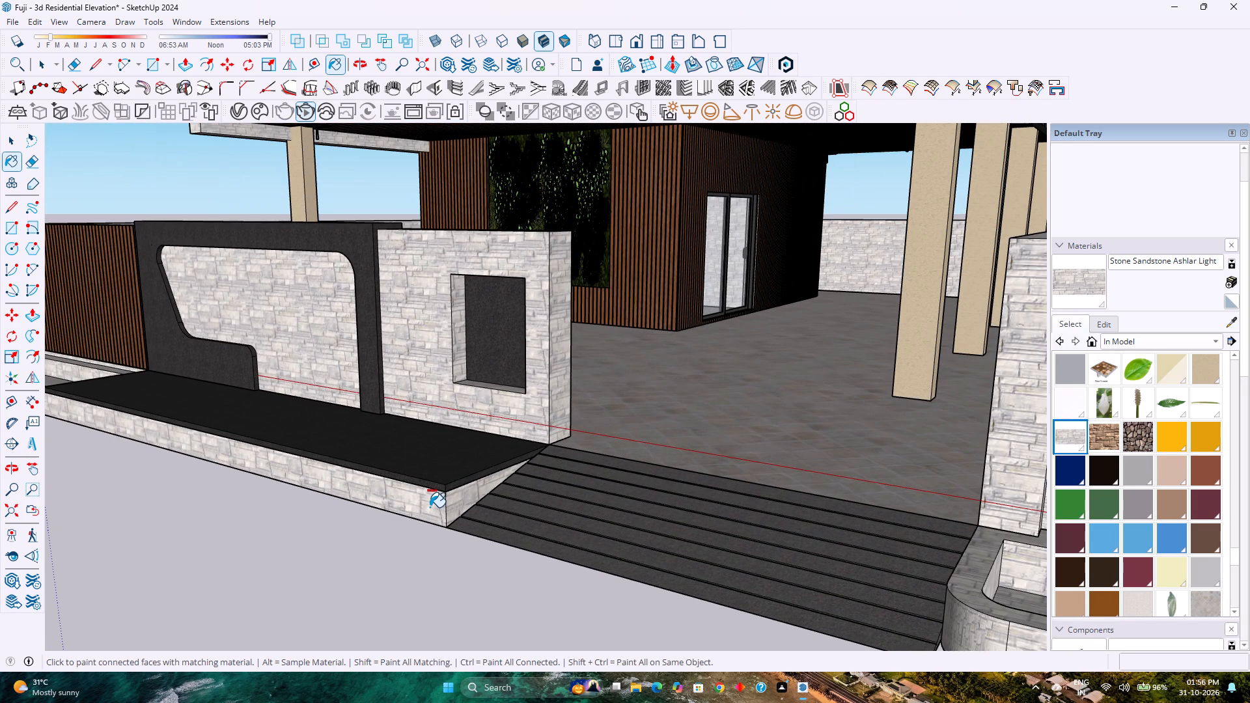
Open the planter and slab base group and paint the front and step-side faces beneath the granite slab with Stone Sandstone Ashlar Light.
key("space")
scroll(430, 510, "up", 5)
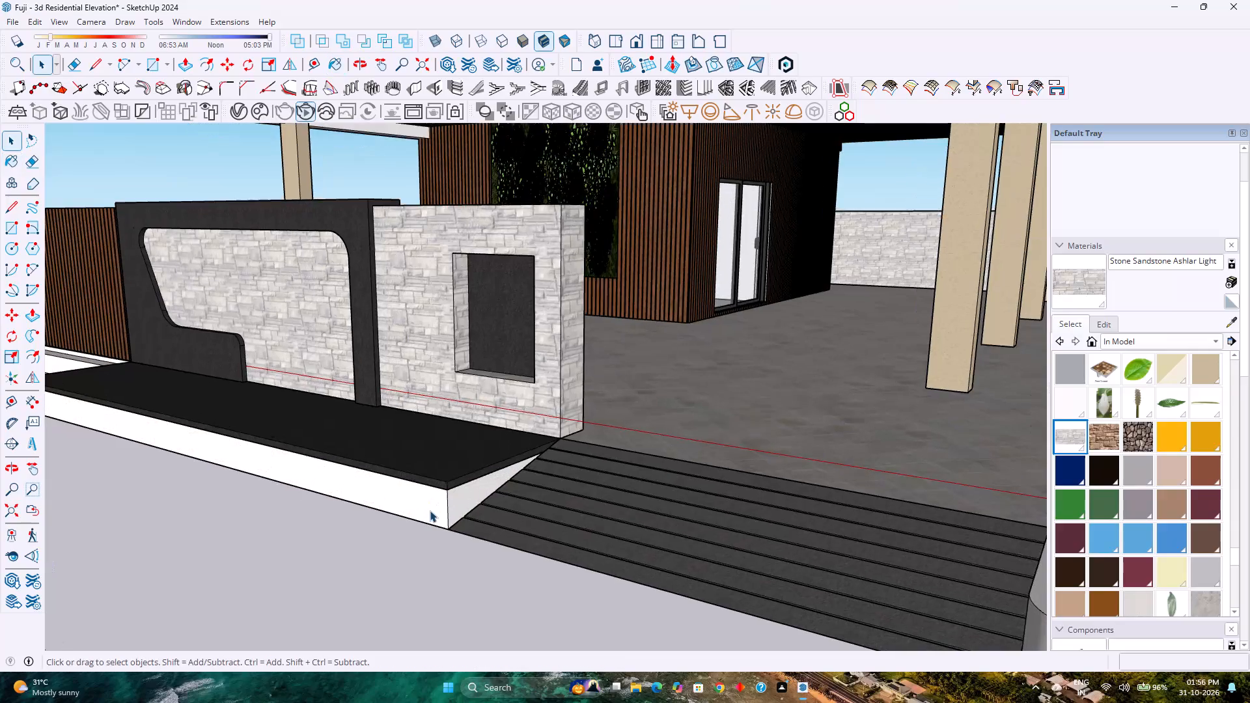
scroll(430, 510, "up", 2)
double_click(430, 510)
left_click(430, 512)
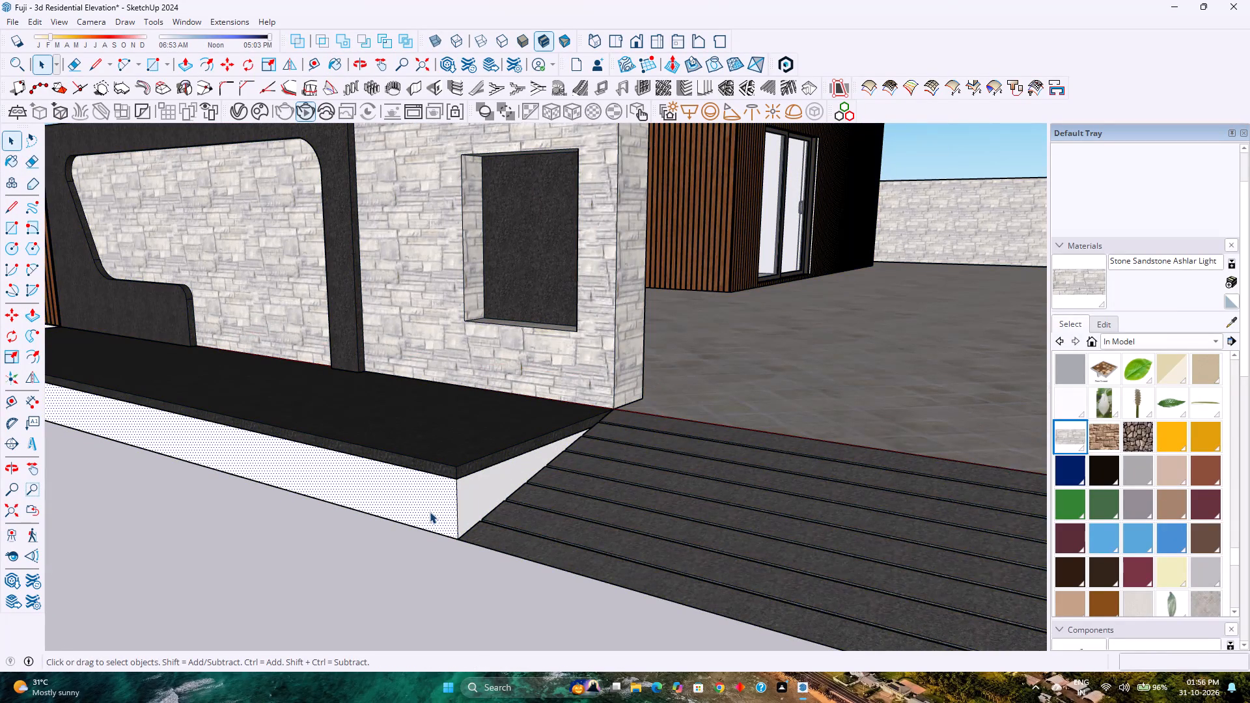
left_click(1083, 443)
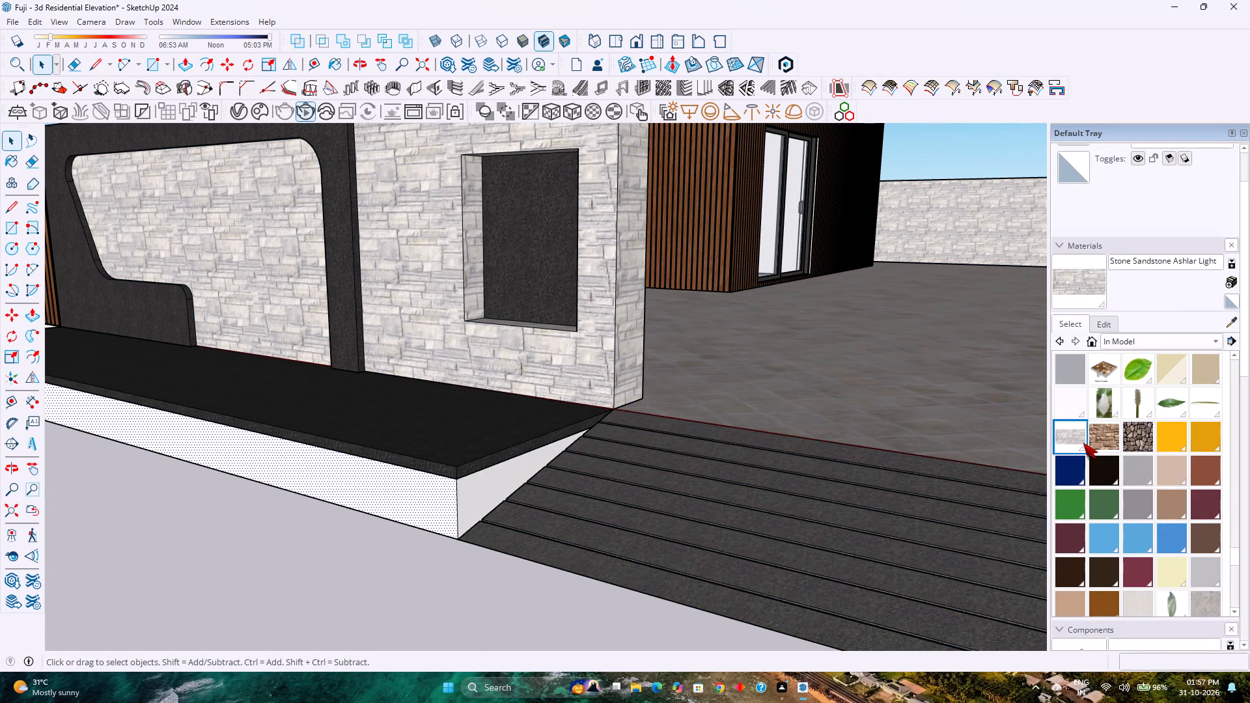
left_click(408, 493)
left_click(490, 489)
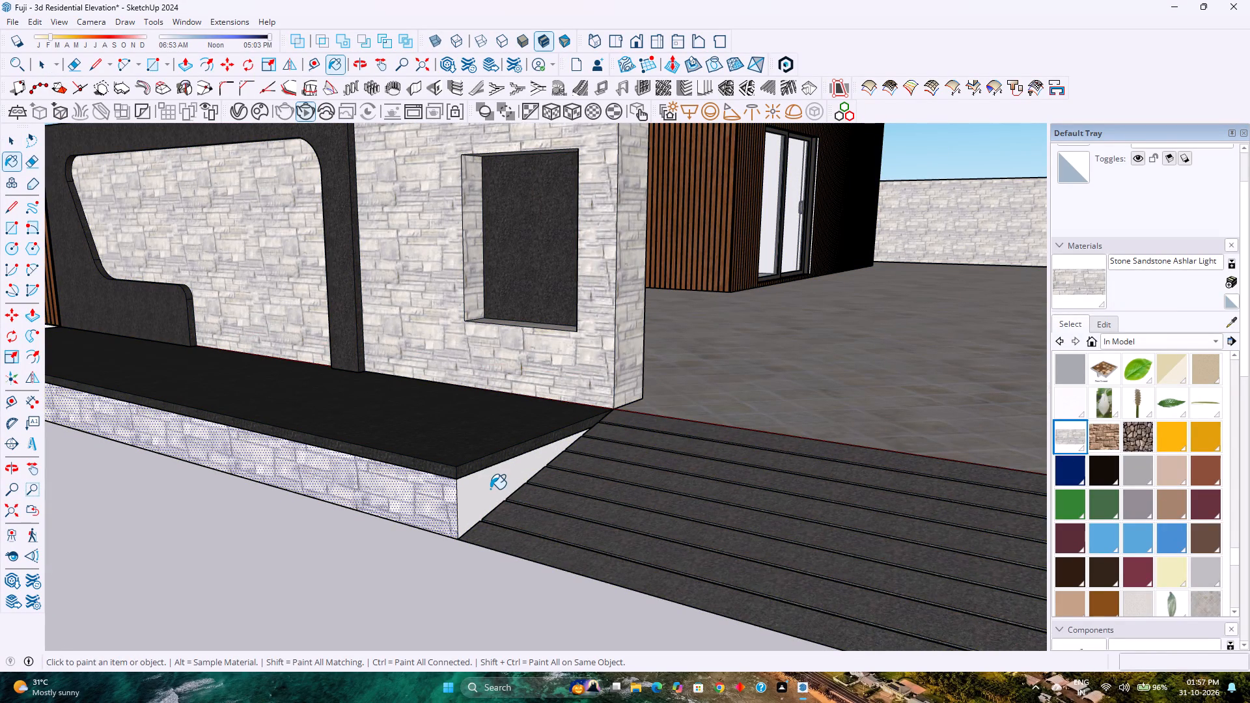
Paint the front, rounded corner, rim and inner faces of the planter before the curved granite wall with Stone Sandstone Ashlar Light.
scroll(490, 489, "down", 13)
left_click(766, 562)
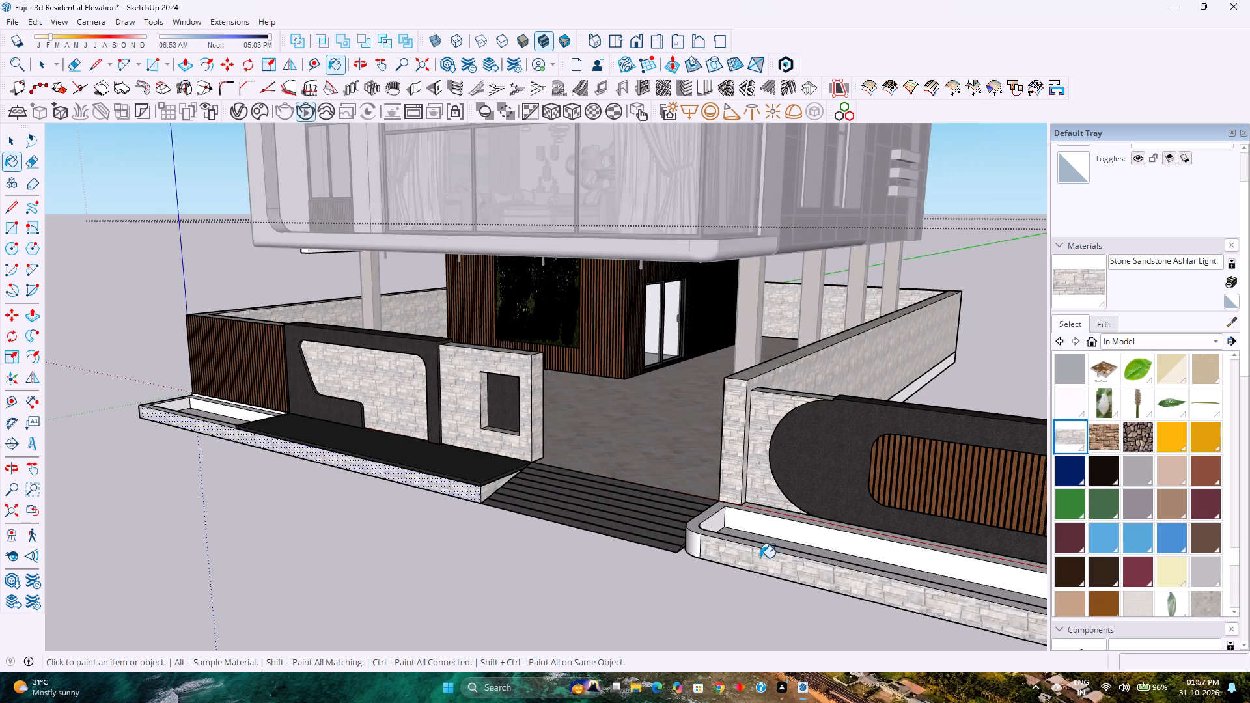
scroll(719, 545, "up", 7)
left_click(709, 515)
left_click(676, 543)
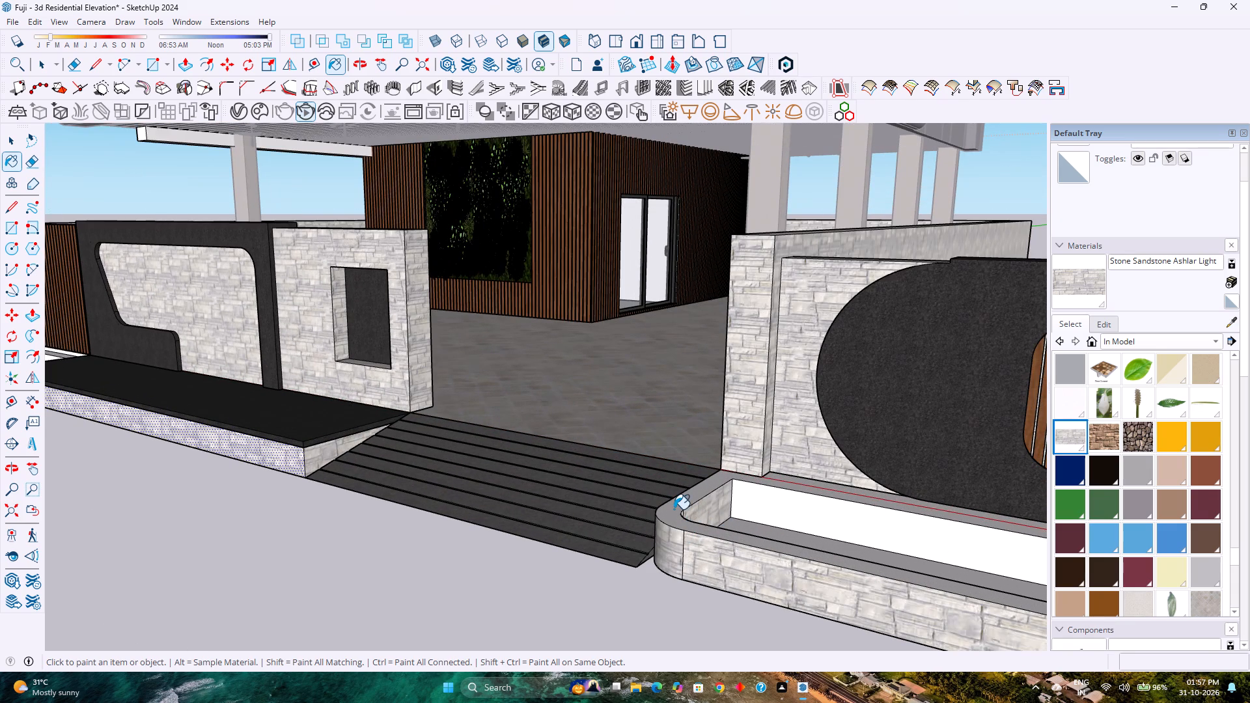
left_click(674, 509)
scroll(806, 516, "up", 3)
left_click(806, 516)
Paint the same planter's step-side face, far outer end and remaining inner end face with Stone Sandstone Ashlar Light.
scroll(756, 528, "down", 3)
middle_click(671, 577)
middle_click(676, 583)
middle_click_drag(695, 584, 943, 601)
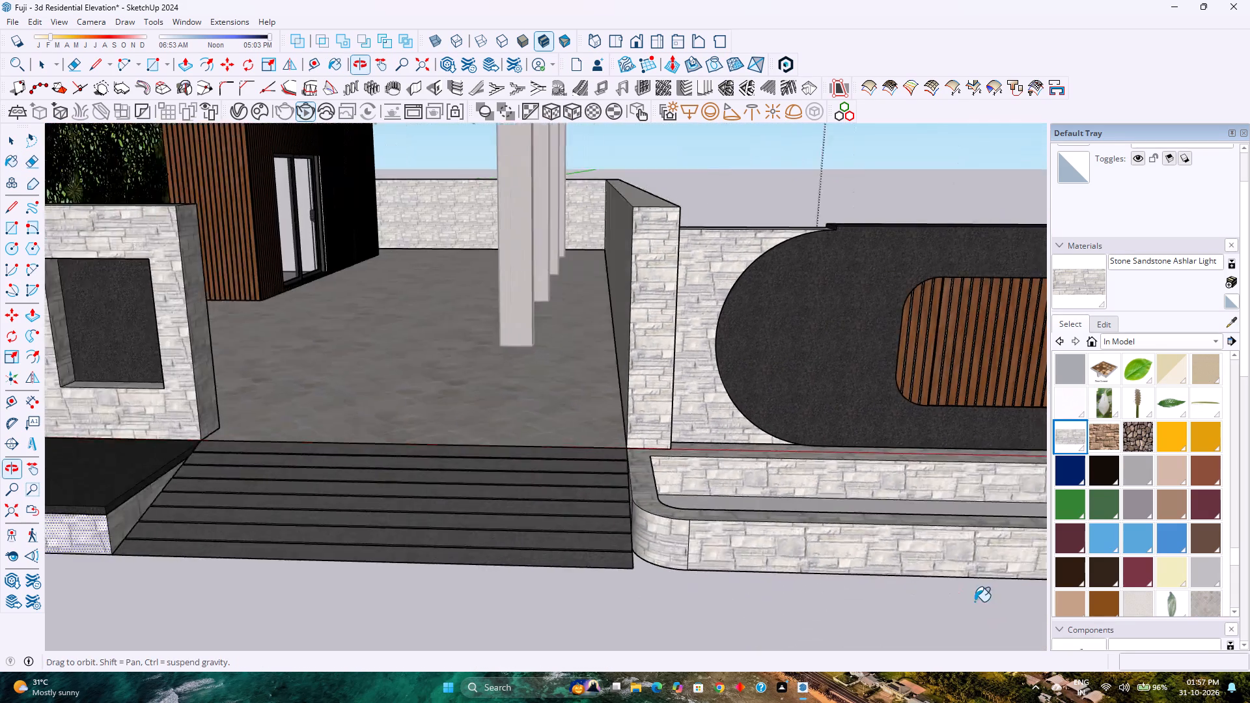
middle_click(973, 601)
scroll(623, 524, "up", 4)
left_click(633, 497)
scroll(633, 497, "down", 6)
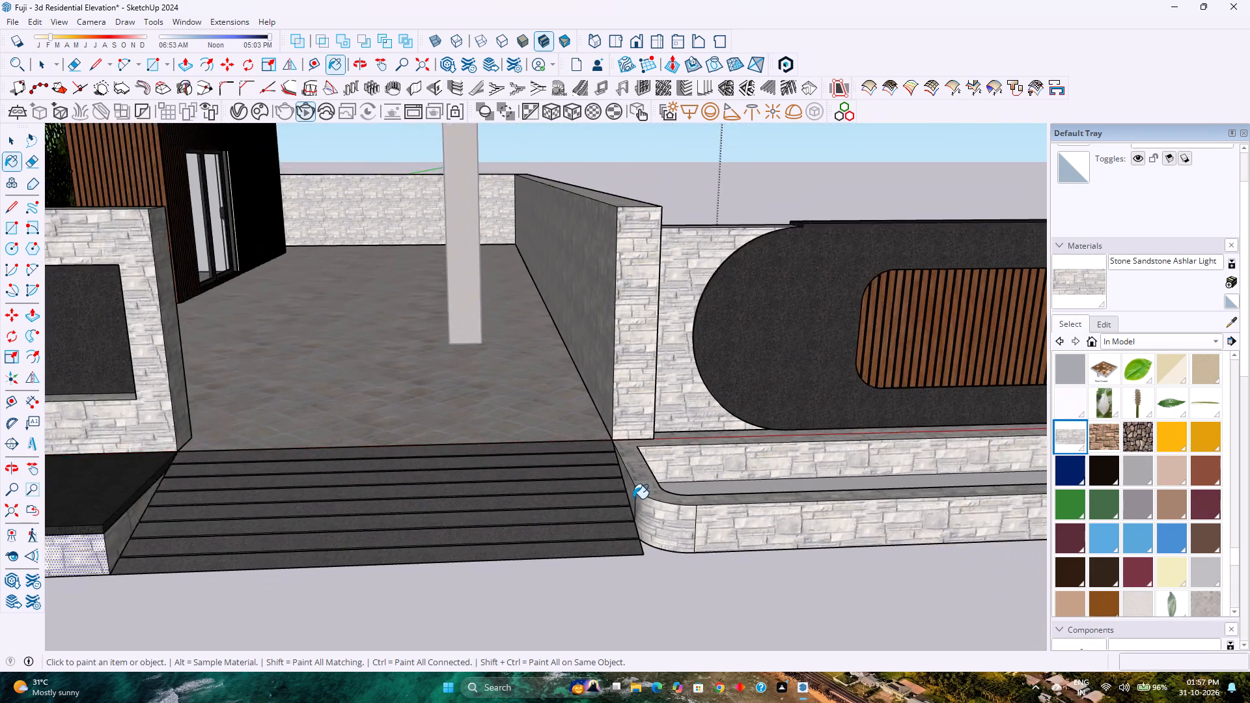
scroll(633, 499, "down", 7)
middle_click_drag(707, 537, 549, 522)
scroll(645, 499, "up", 4)
left_click(641, 500)
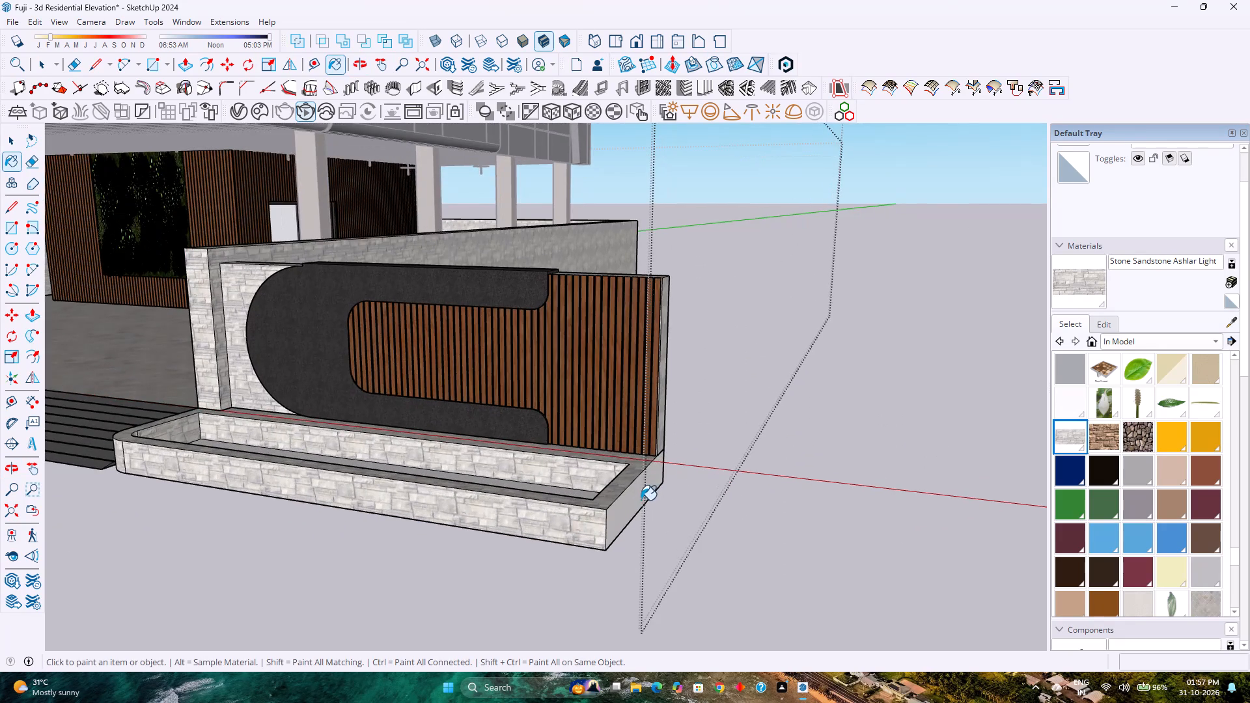
scroll(622, 500, "up", 7)
middle_click_drag(522, 519, 849, 598)
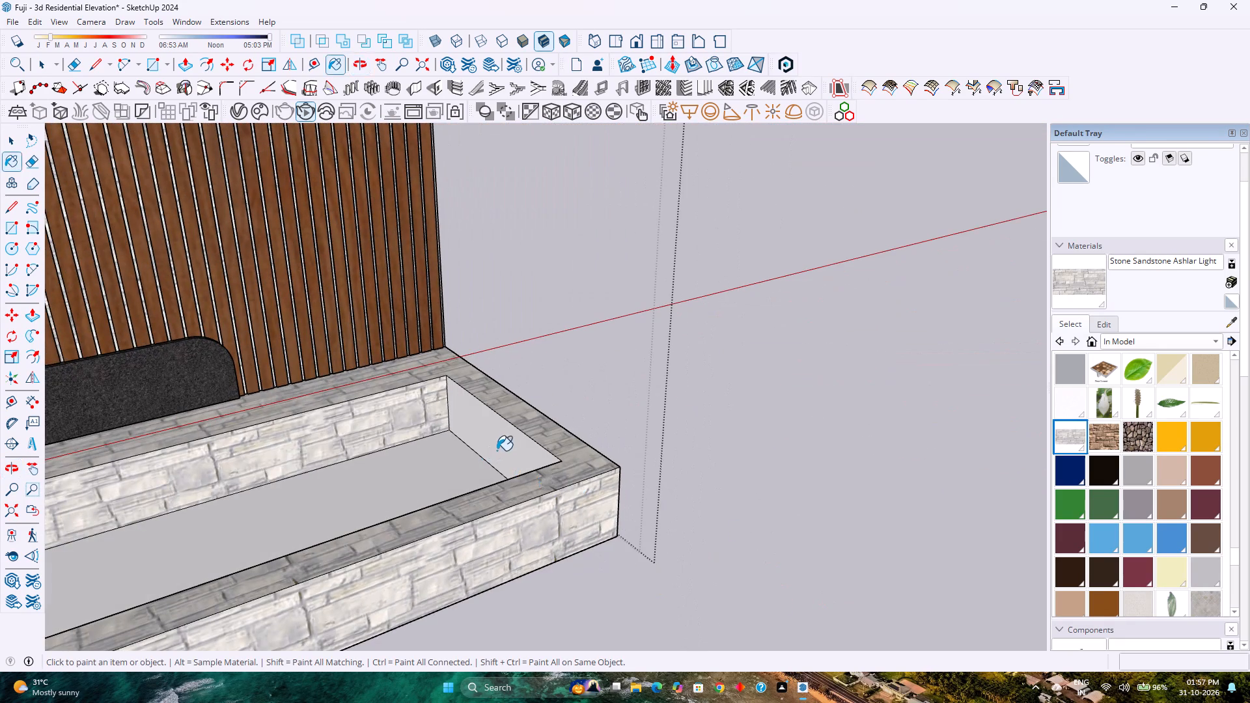
left_click(501, 448)
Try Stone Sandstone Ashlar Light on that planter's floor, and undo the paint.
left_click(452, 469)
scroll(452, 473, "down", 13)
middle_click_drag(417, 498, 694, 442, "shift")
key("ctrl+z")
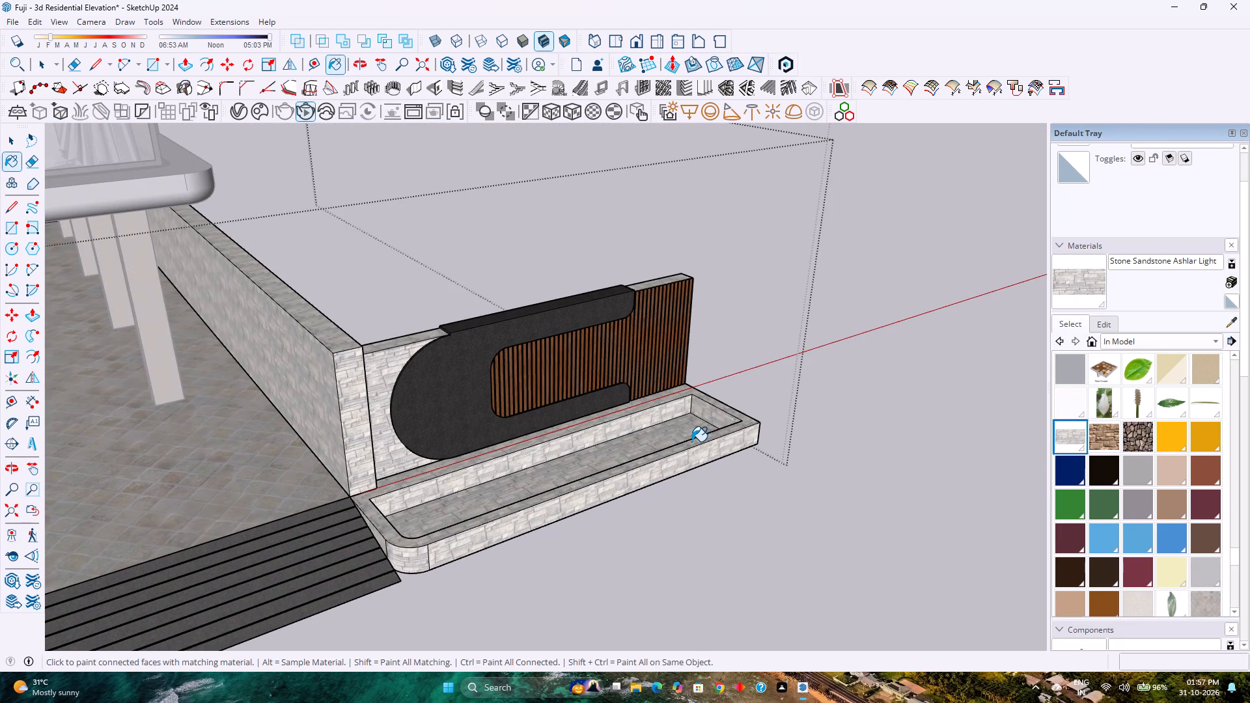
Paint the rim and inner walls of the planter beside the granite slab with Stone Sandstone Ashlar Light.
scroll(690, 441, "down", 7)
middle_click_drag(551, 529, 751, 426, "shift")
scroll(307, 558, "up", 5)
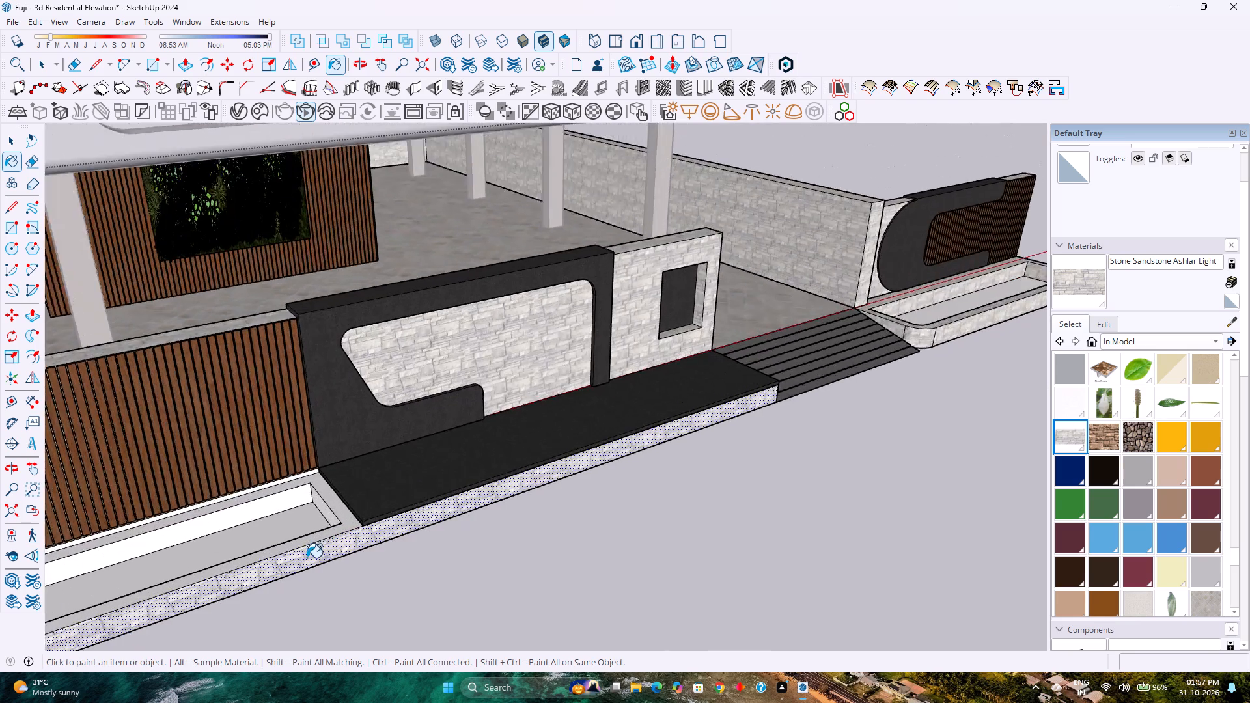
scroll(307, 558, "up", 5)
left_click(353, 512)
left_click(346, 497)
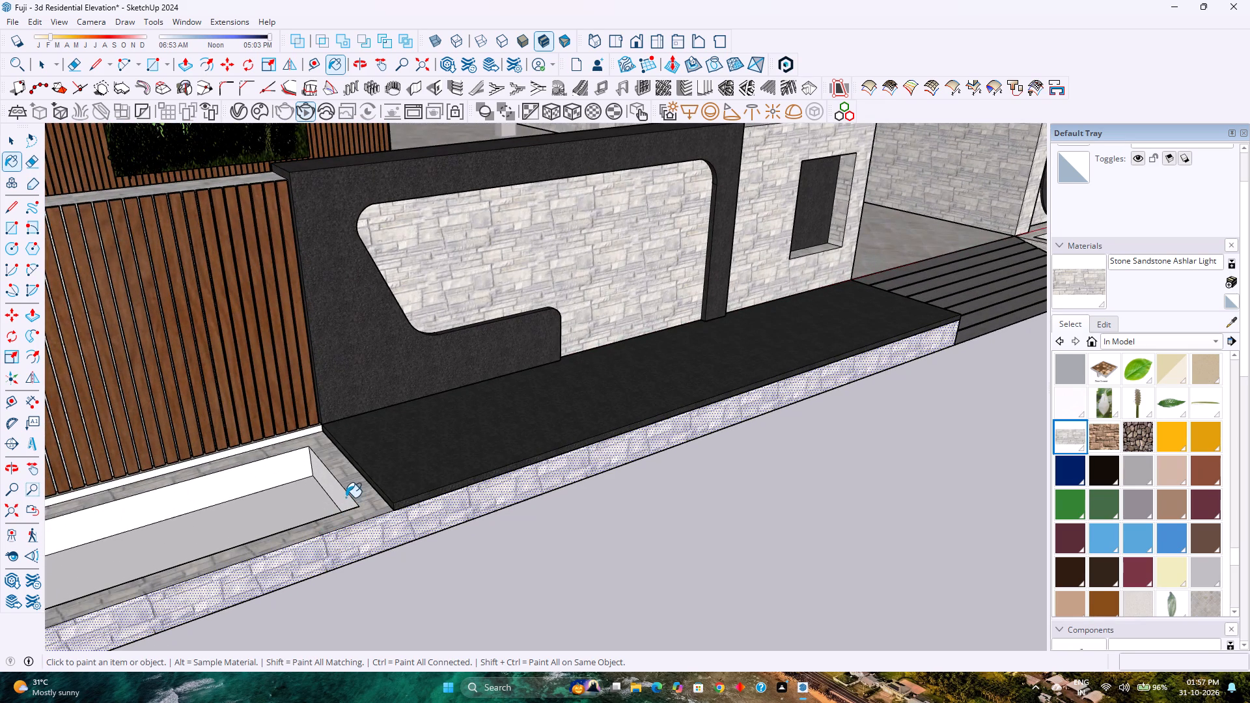
left_click(285, 465)
Paint the narrow base strip and ledge beneath the wood-slat wall behind that planter with Stone Sandstone Ashlar Light.
scroll(285, 465, "down", 4)
scroll(284, 465, "down", 1, "shift")
middle_click(284, 465, "shift")
middle_click_drag(284, 465, 516, 458, "shift")
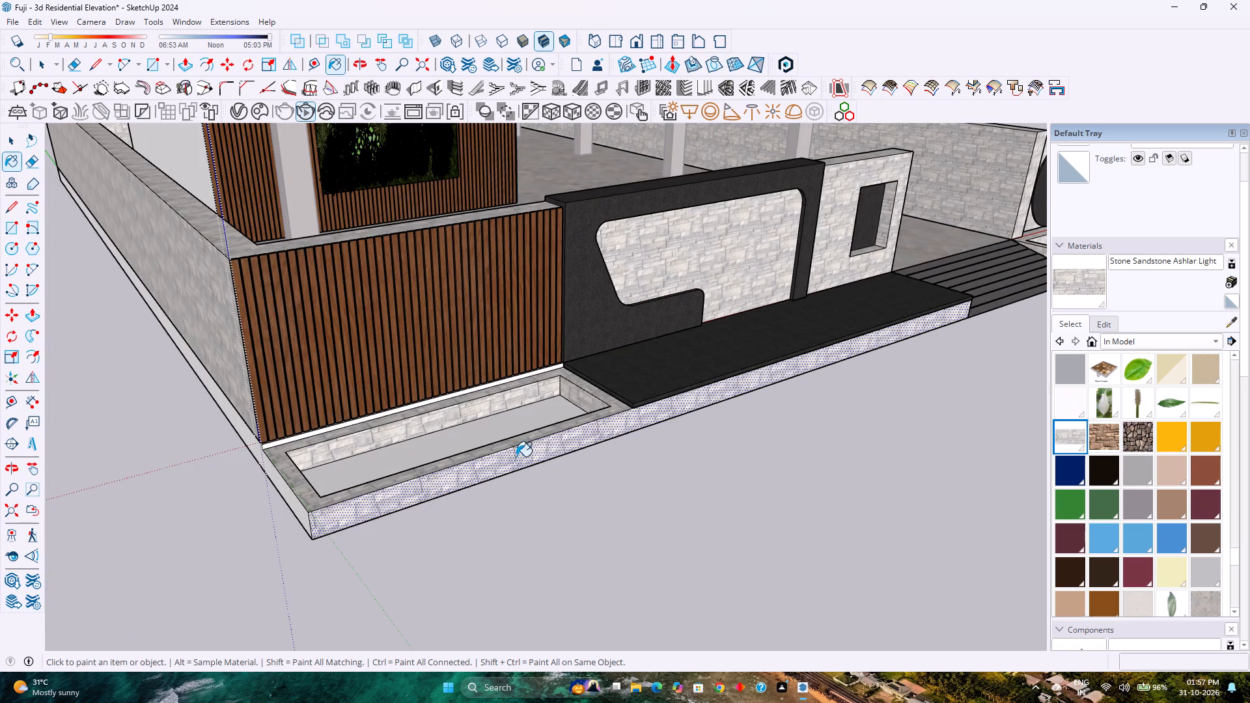
scroll(261, 434, "up", 15)
left_click(270, 448)
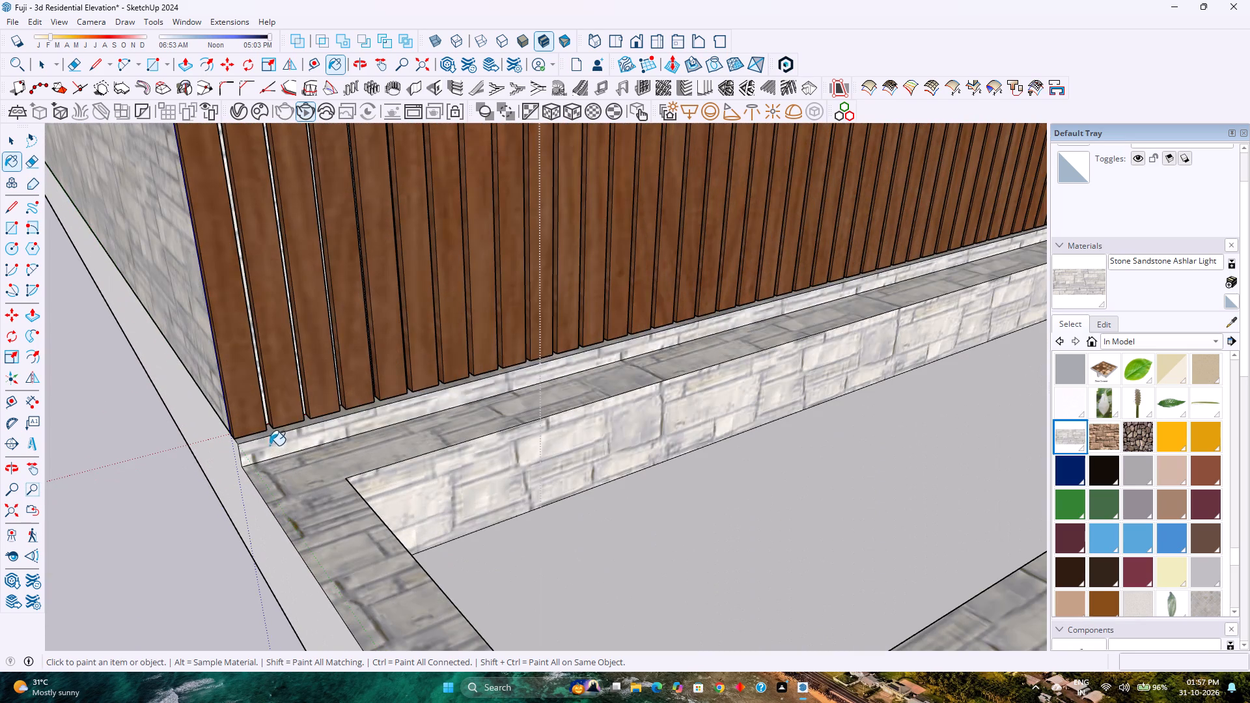
scroll(267, 440, "up", 9)
left_click(267, 424)
scroll(267, 424, "down", 4)
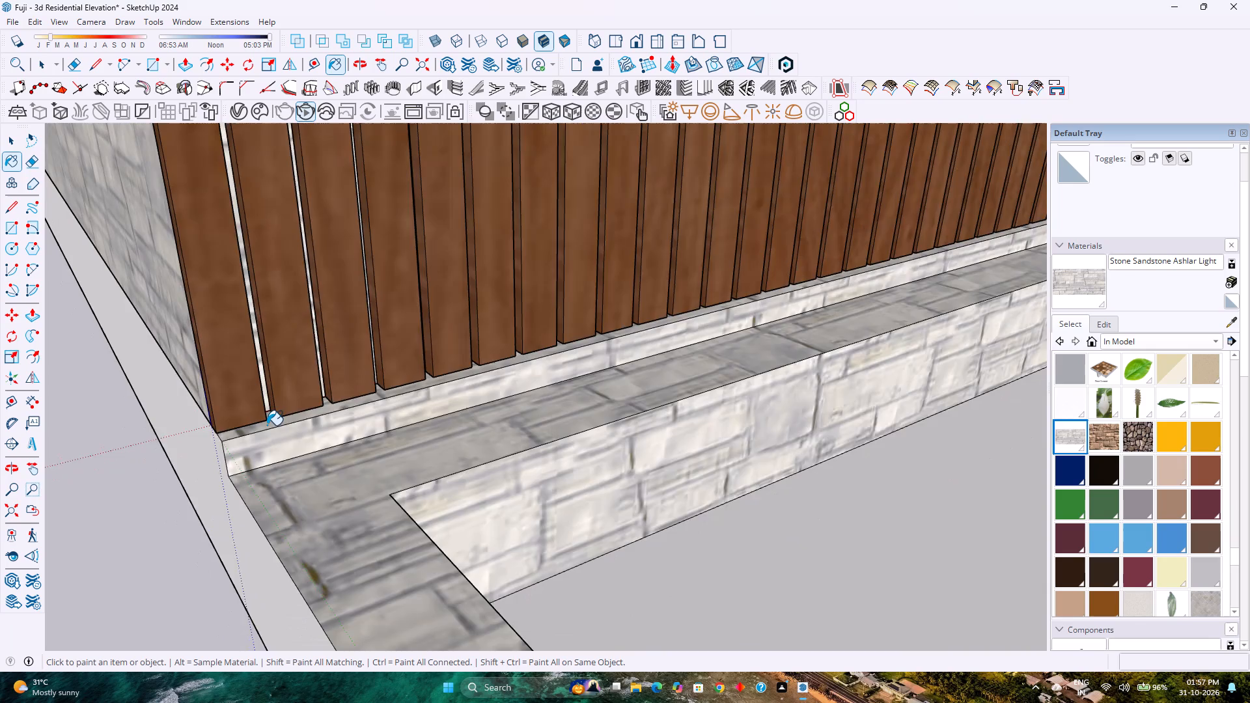
Paint the far inner end wall of the planter beside the granite slab with Stone Sandstone Ashlar Light.
scroll(267, 425, "down", 12)
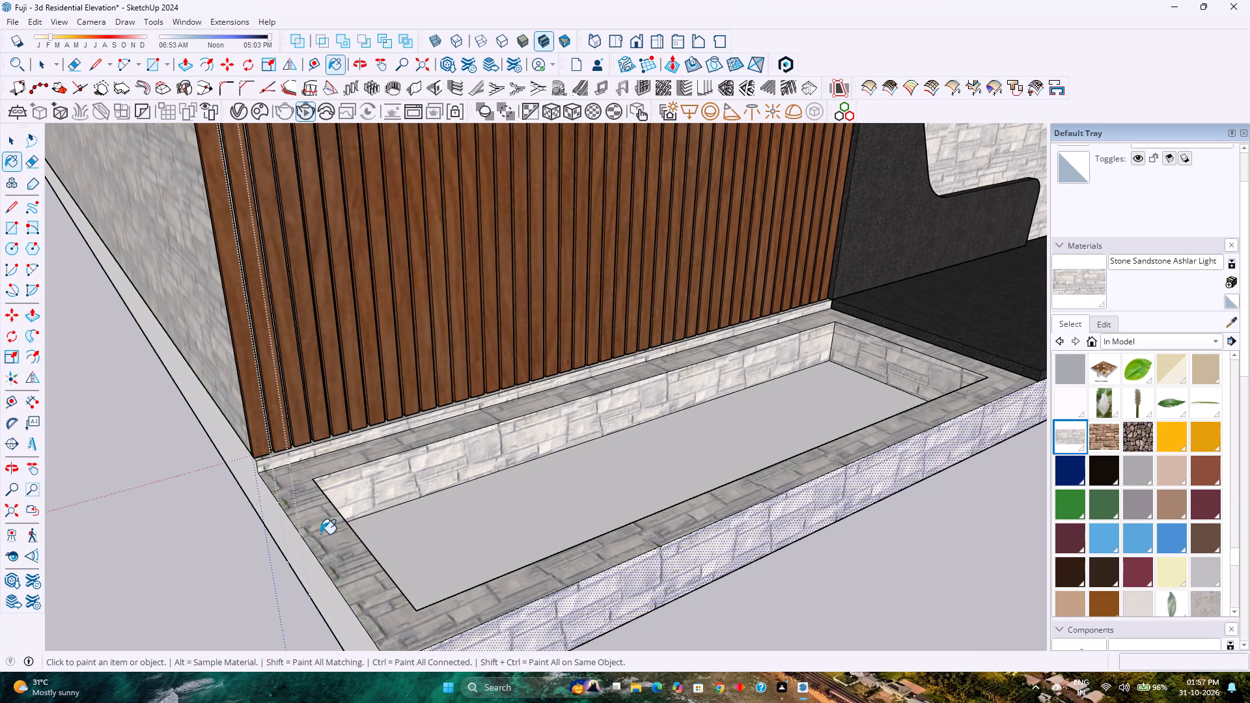
middle_click(449, 516)
middle_click(448, 516)
middle_click(447, 516)
middle_click_drag(442, 516, 98, 514)
middle_click_drag(91, 512, 0, 491)
middle_click(0, 490)
middle_click(0, 490)
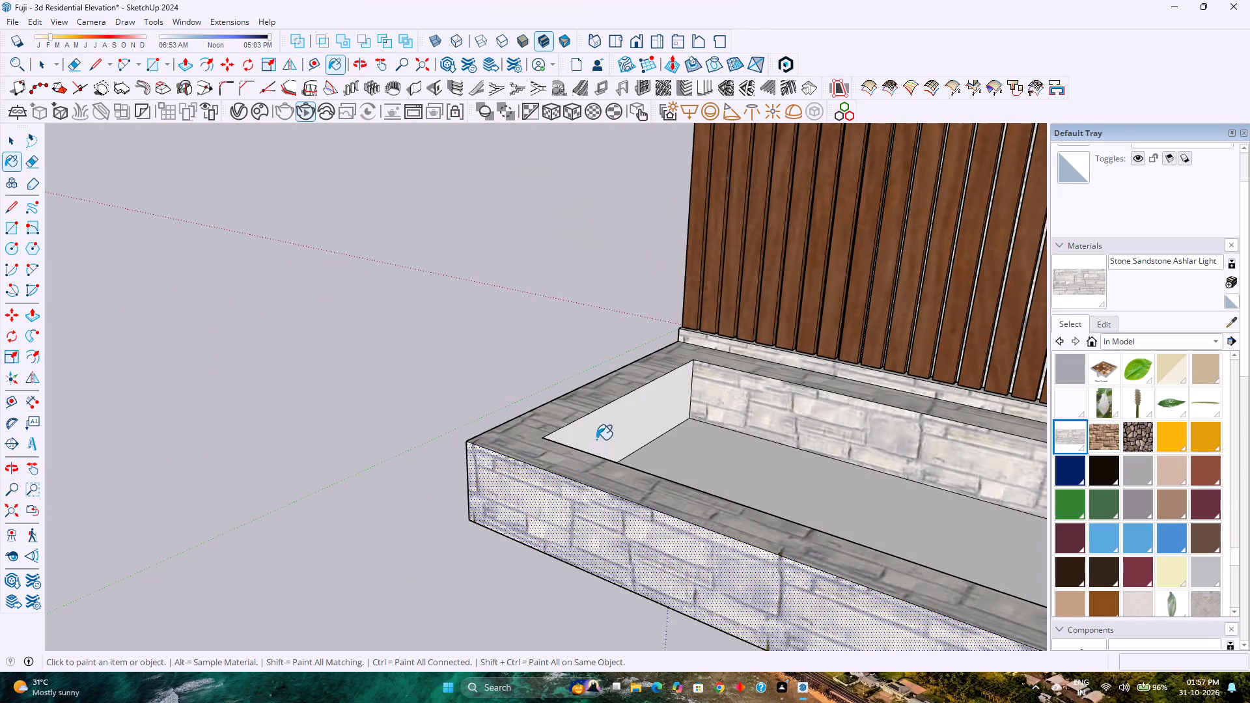
left_click(596, 439)
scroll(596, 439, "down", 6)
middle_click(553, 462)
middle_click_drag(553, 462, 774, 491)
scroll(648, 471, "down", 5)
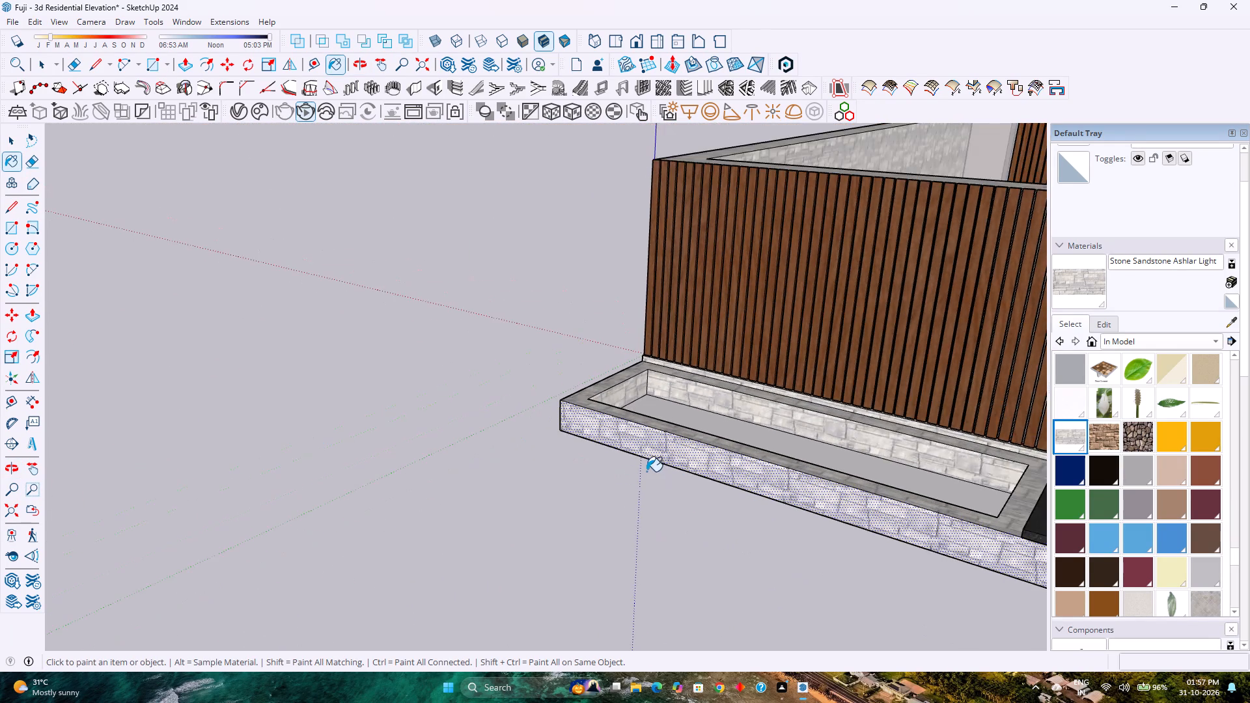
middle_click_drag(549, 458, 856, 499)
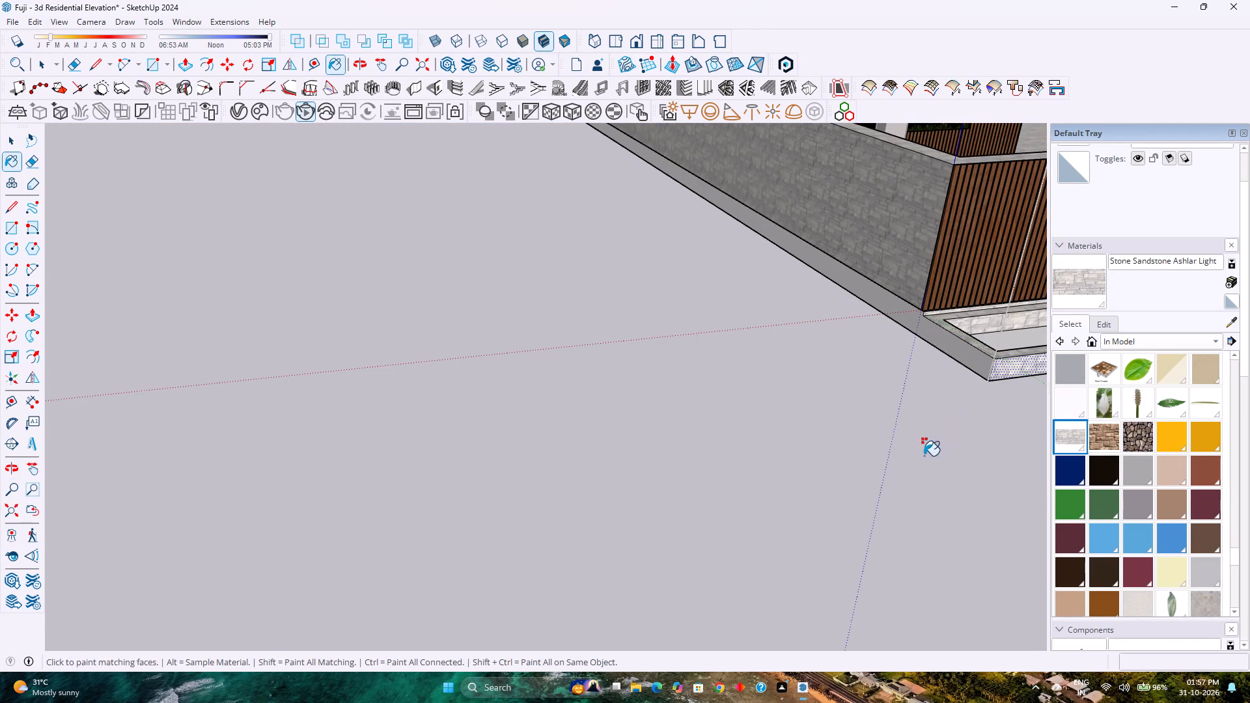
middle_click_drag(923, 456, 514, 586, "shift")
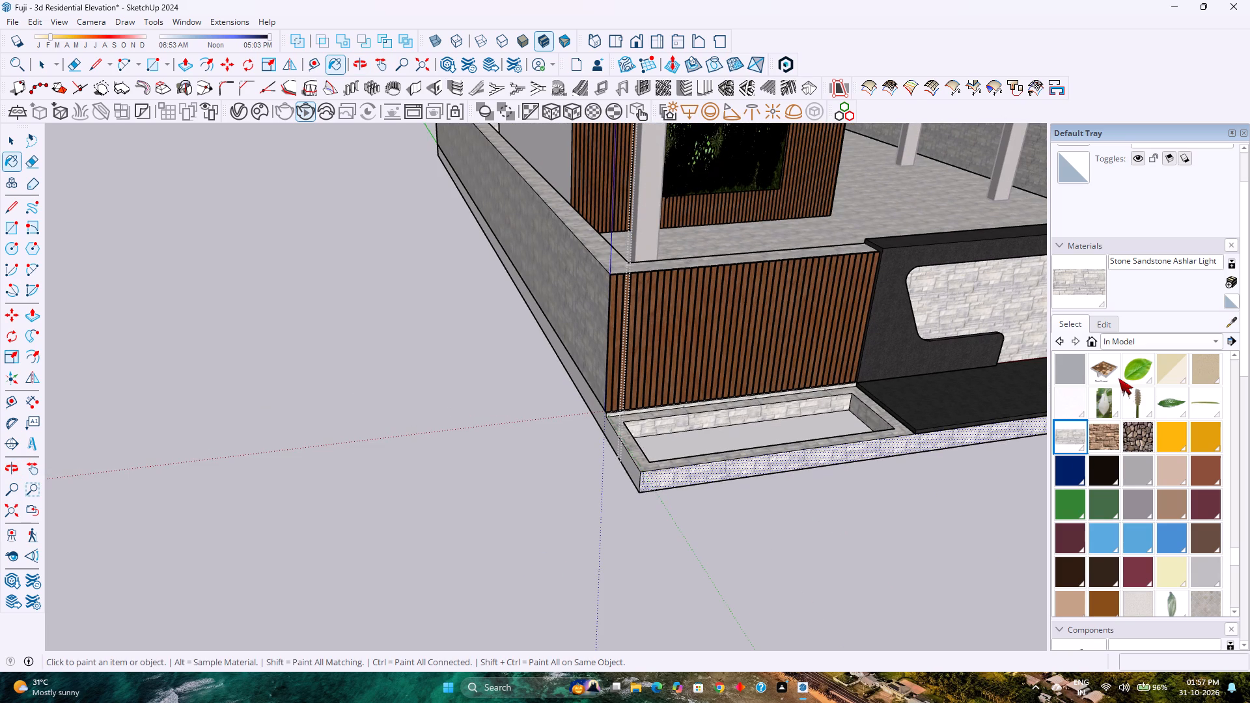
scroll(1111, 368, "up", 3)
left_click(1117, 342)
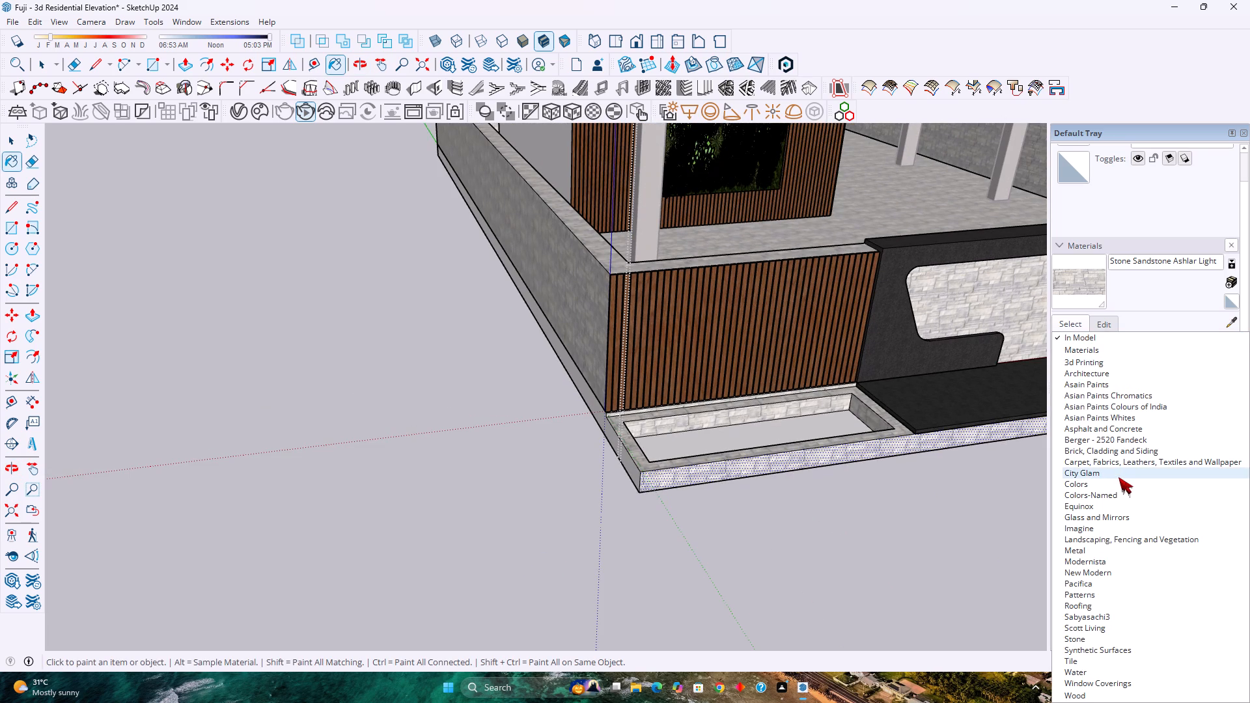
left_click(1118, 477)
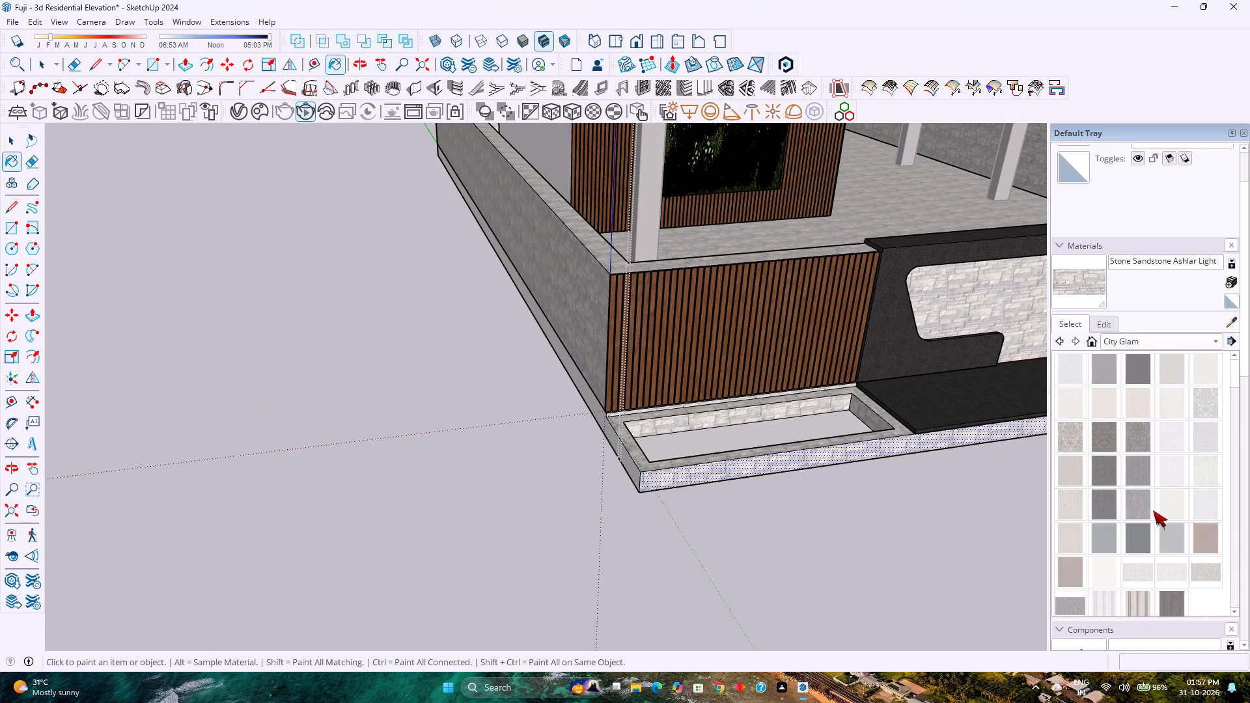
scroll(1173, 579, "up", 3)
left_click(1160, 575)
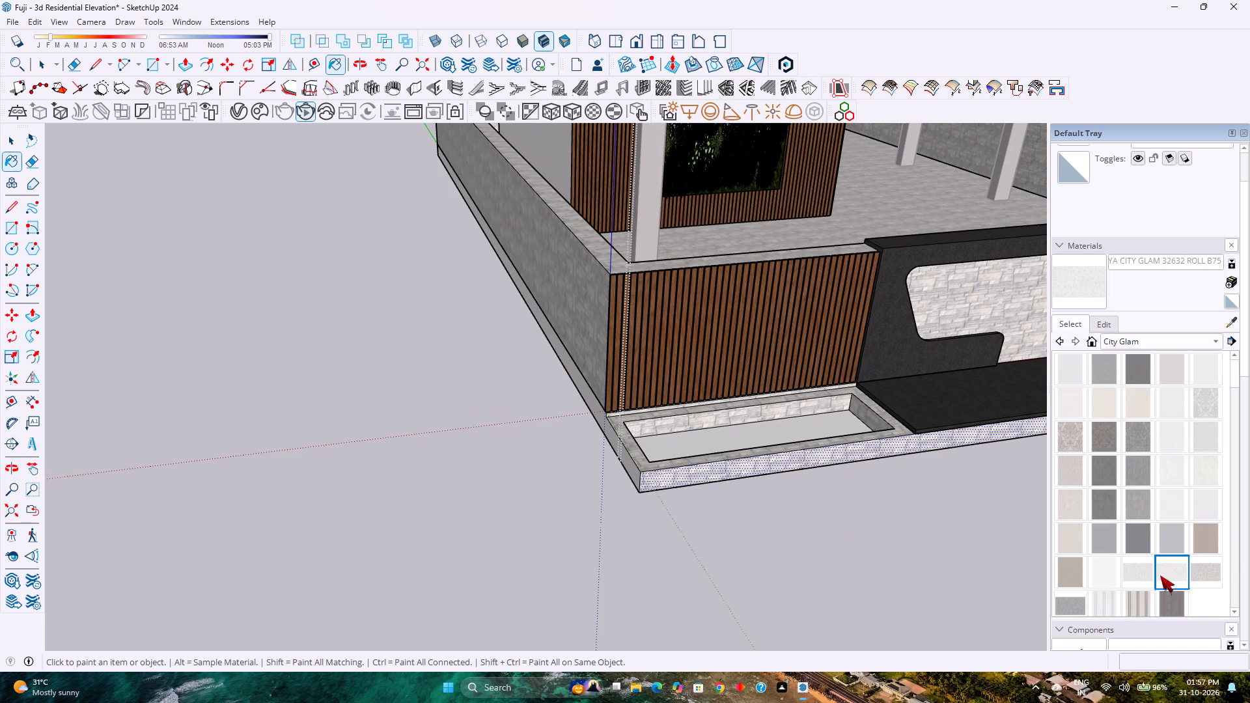
Paint the front face, rim, inner long wall and slab-side inner end of that planter with Stone Coursed Rough from Brick, Cladding and Siding.
left_click(1146, 340)
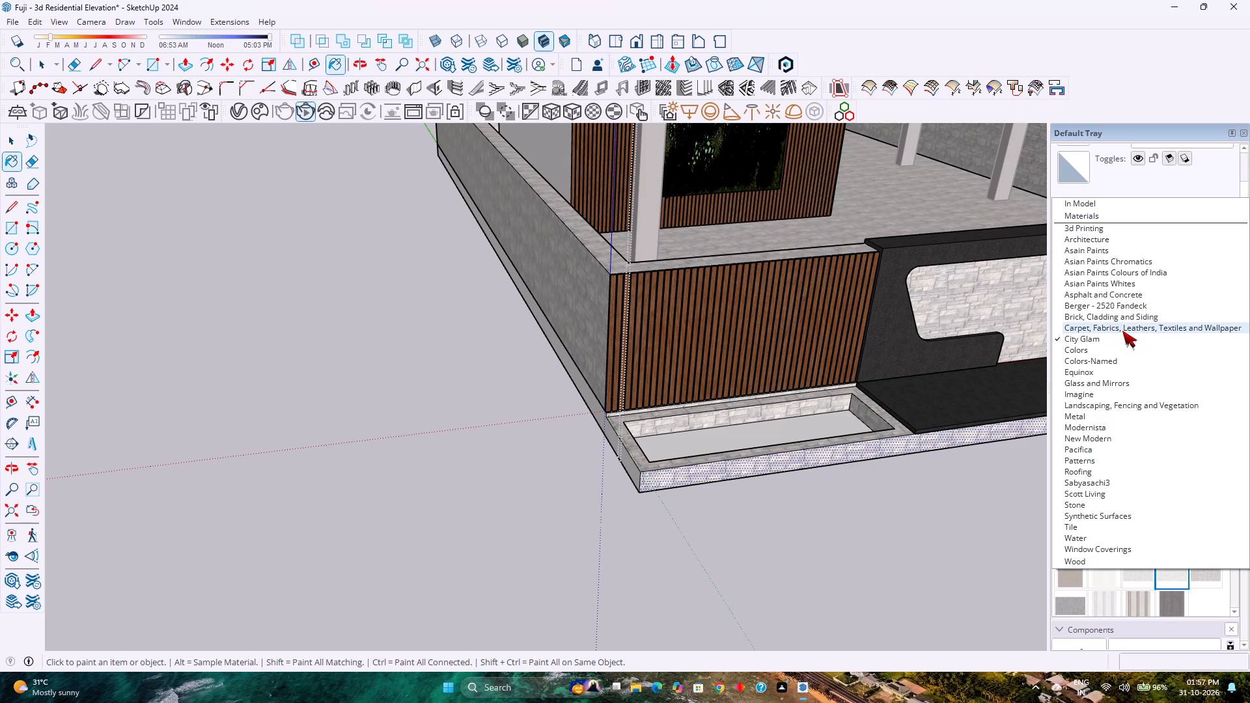
left_click(1122, 317)
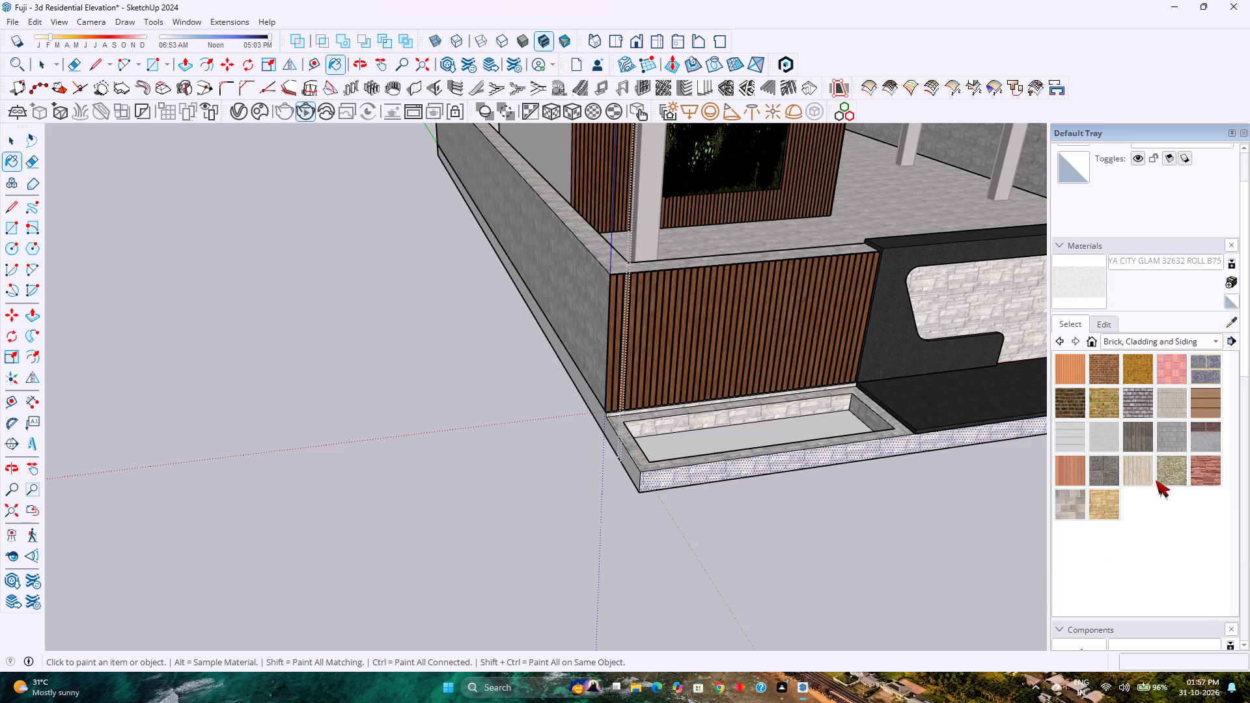
scroll(1173, 471, "up", 6)
left_click(1173, 471)
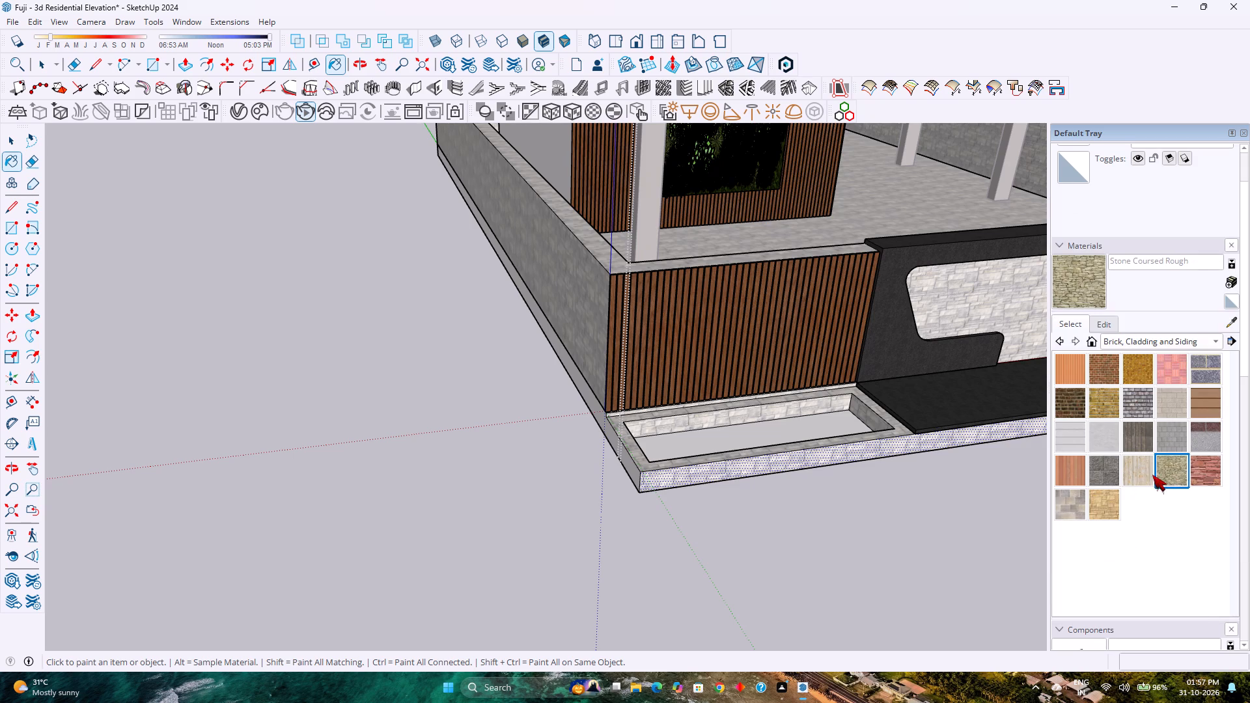
scroll(559, 516, "up", 3)
scroll(655, 482, "up", 16)
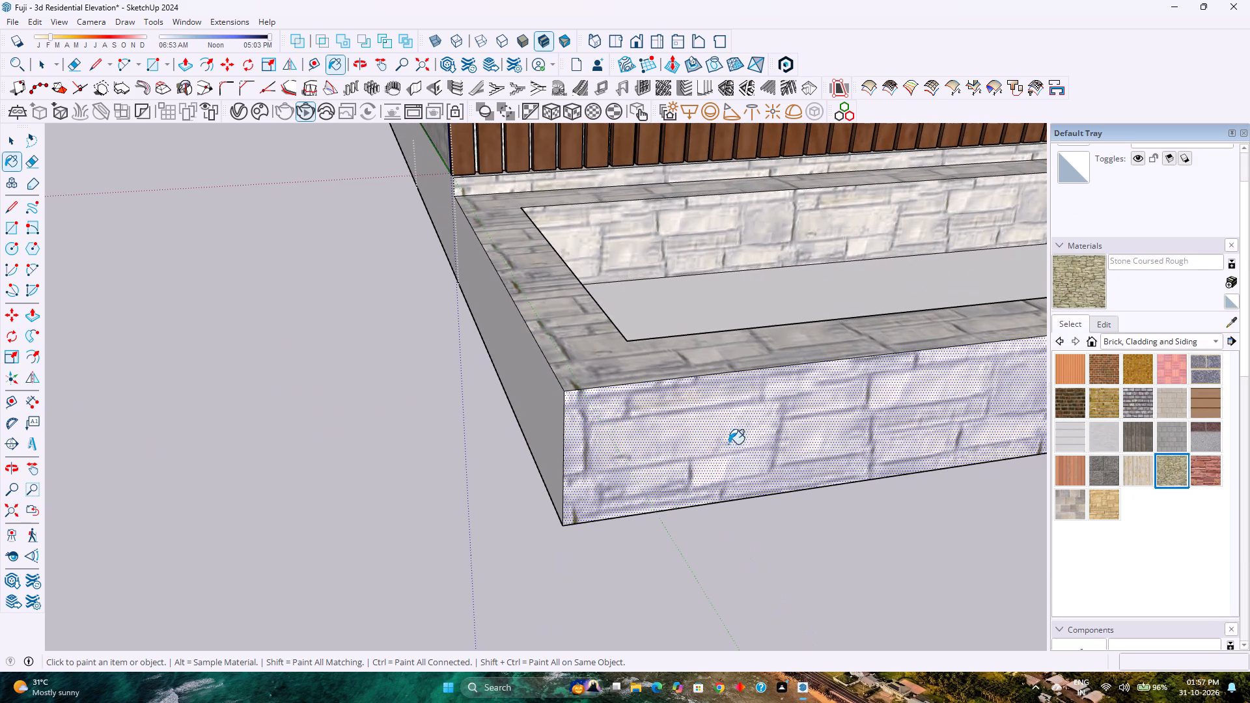
left_click(724, 435)
scroll(706, 439, "down", 5)
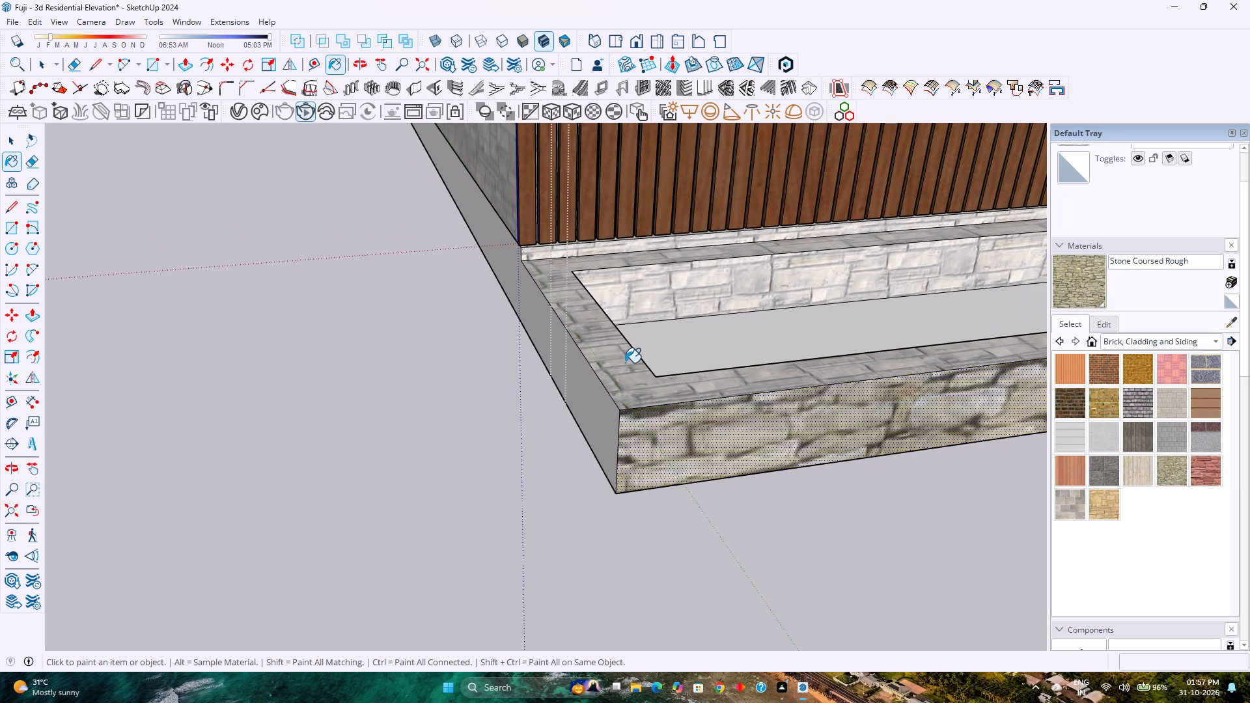
left_click(622, 366)
left_click(651, 309)
scroll(656, 312, "down", 9)
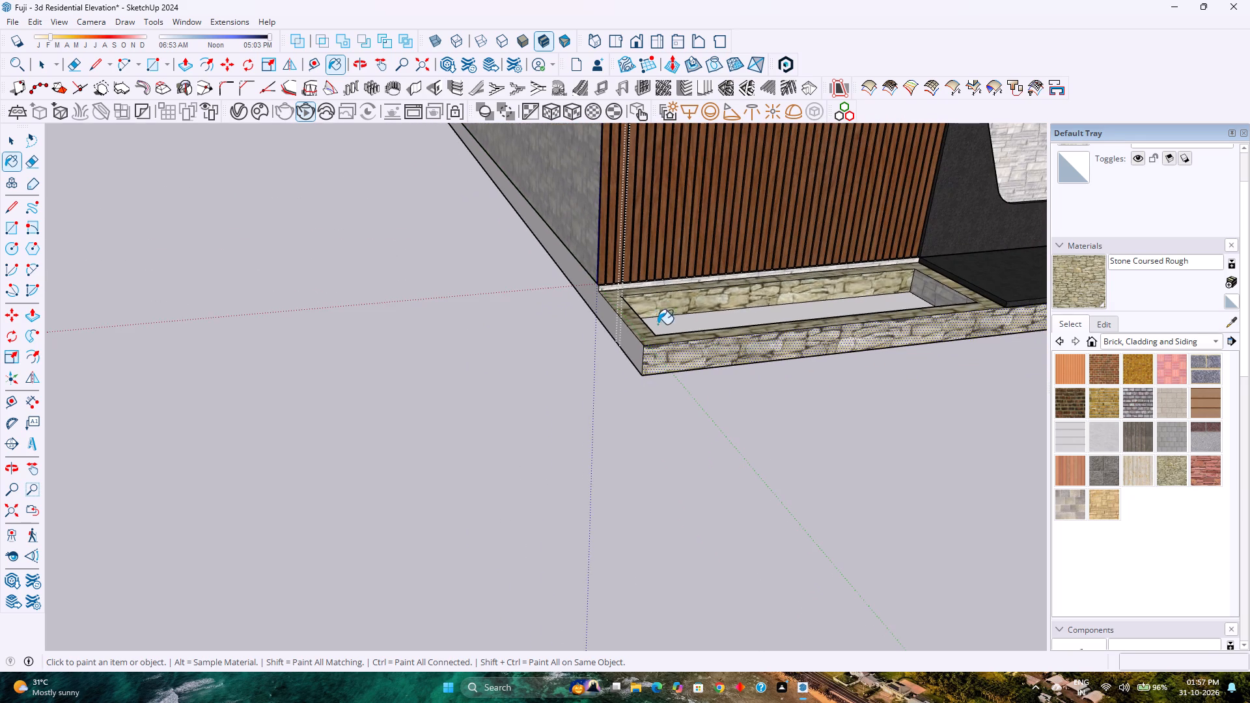
middle_click_drag(757, 401, 402, 629, "shift")
scroll(568, 534, "down", 1)
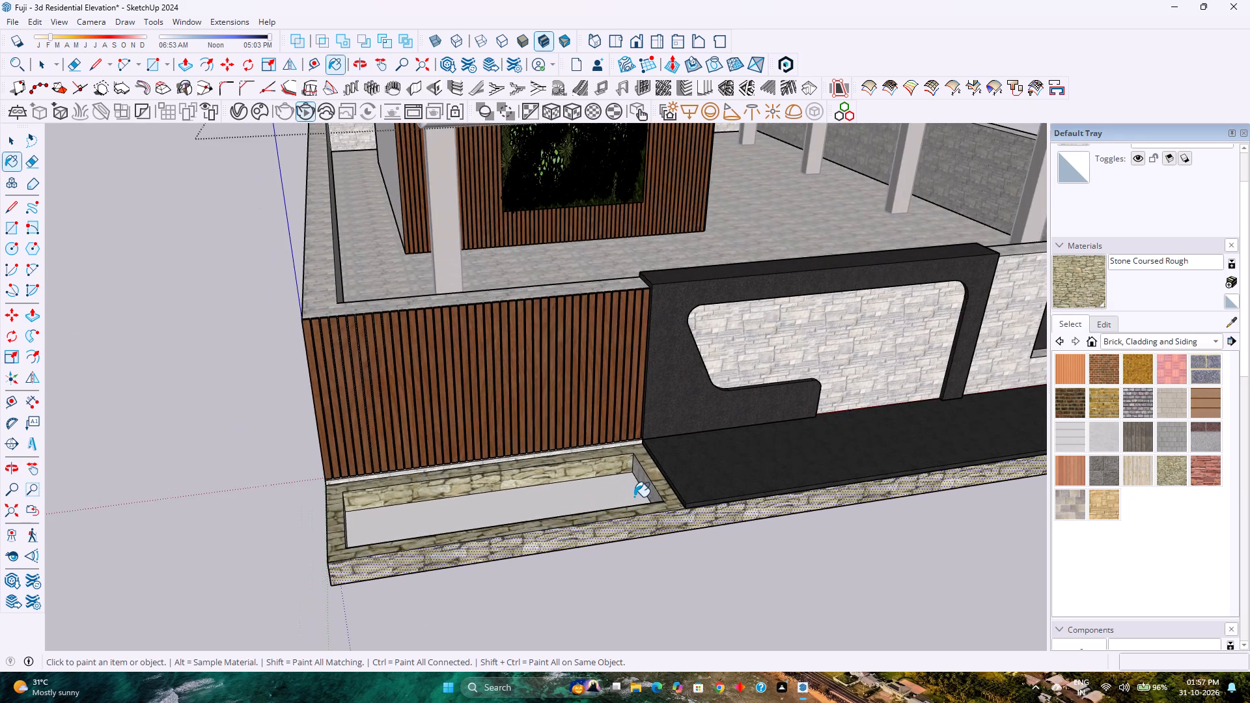
scroll(634, 497, "up", 7)
left_click(656, 472)
Paint the outer front, rounded corner, rim and inner back wall of the planter beside the entrance steps with Stone Coursed Rough.
scroll(655, 473, "down", 5)
scroll(655, 473, "up", 1)
scroll(655, 473, "down", 4)
middle_click_drag(687, 489, 658, 498, "shift")
middle_click_drag(658, 498, 0, 588, "shift")
scroll(914, 453, "up", 2)
left_click(848, 470)
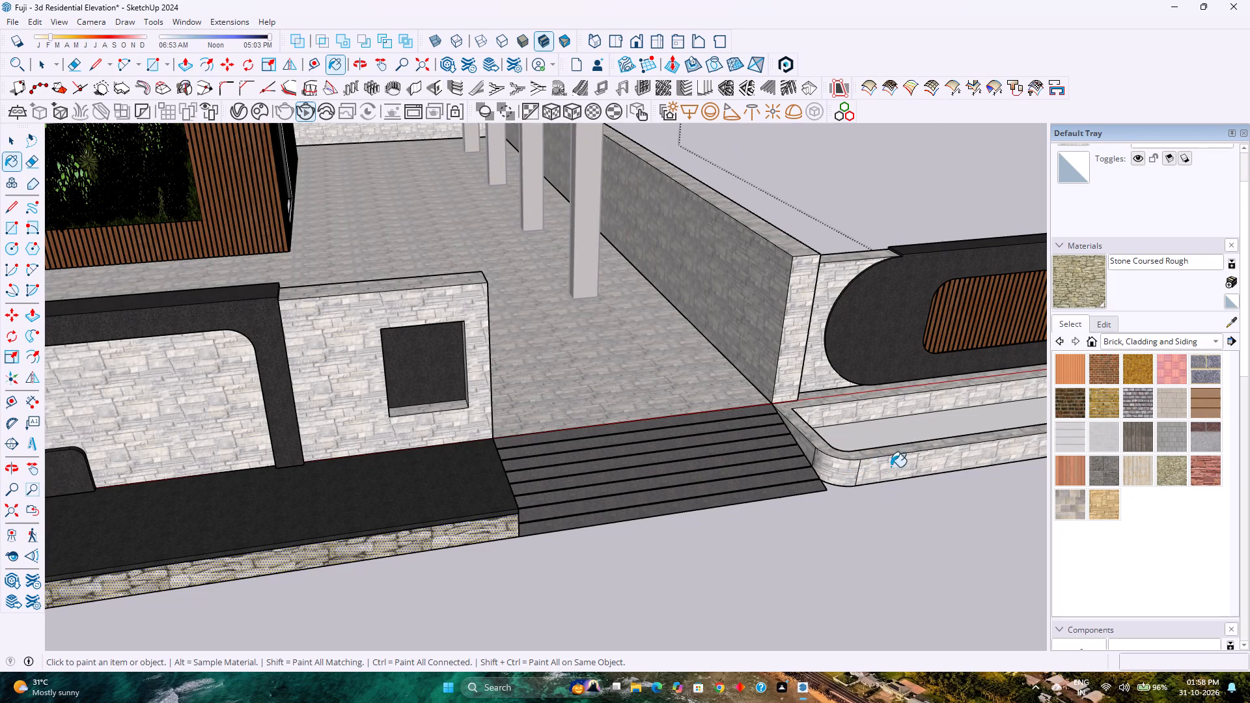
scroll(899, 470, "up", 5)
left_click(899, 470)
left_click(843, 454)
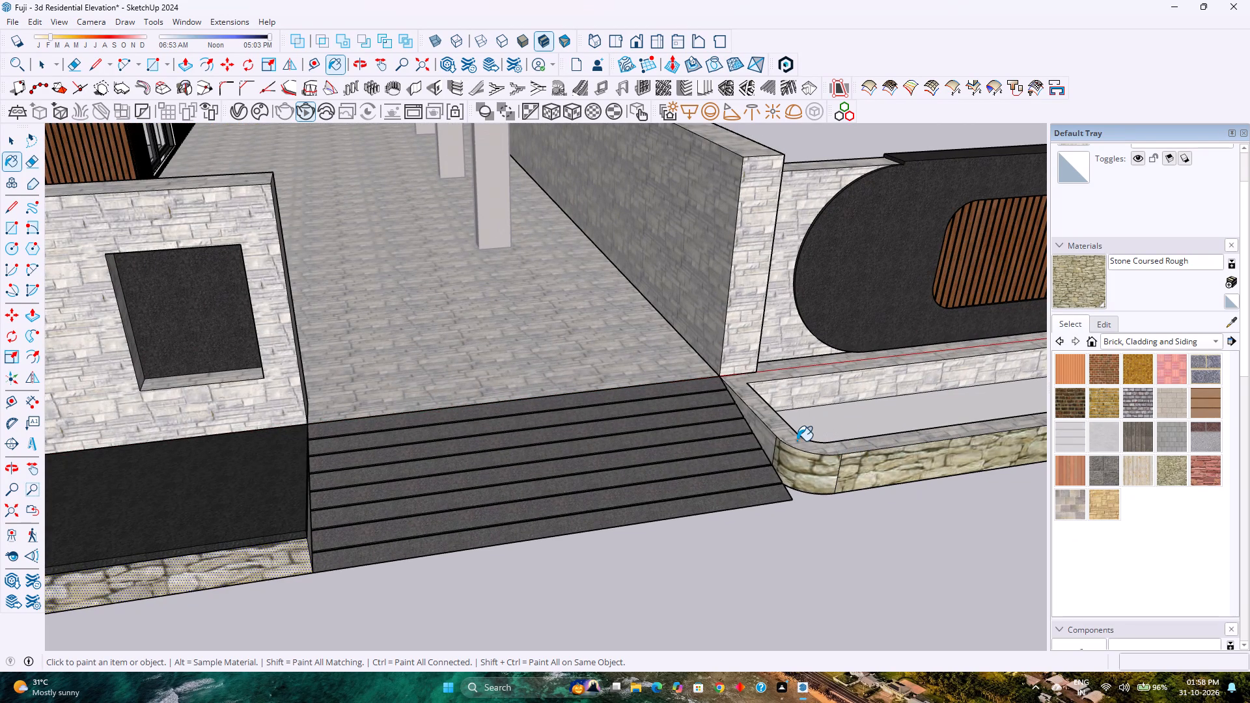
left_click(797, 441)
scroll(738, 438, "up", 4)
left_click(762, 430)
left_click(816, 377)
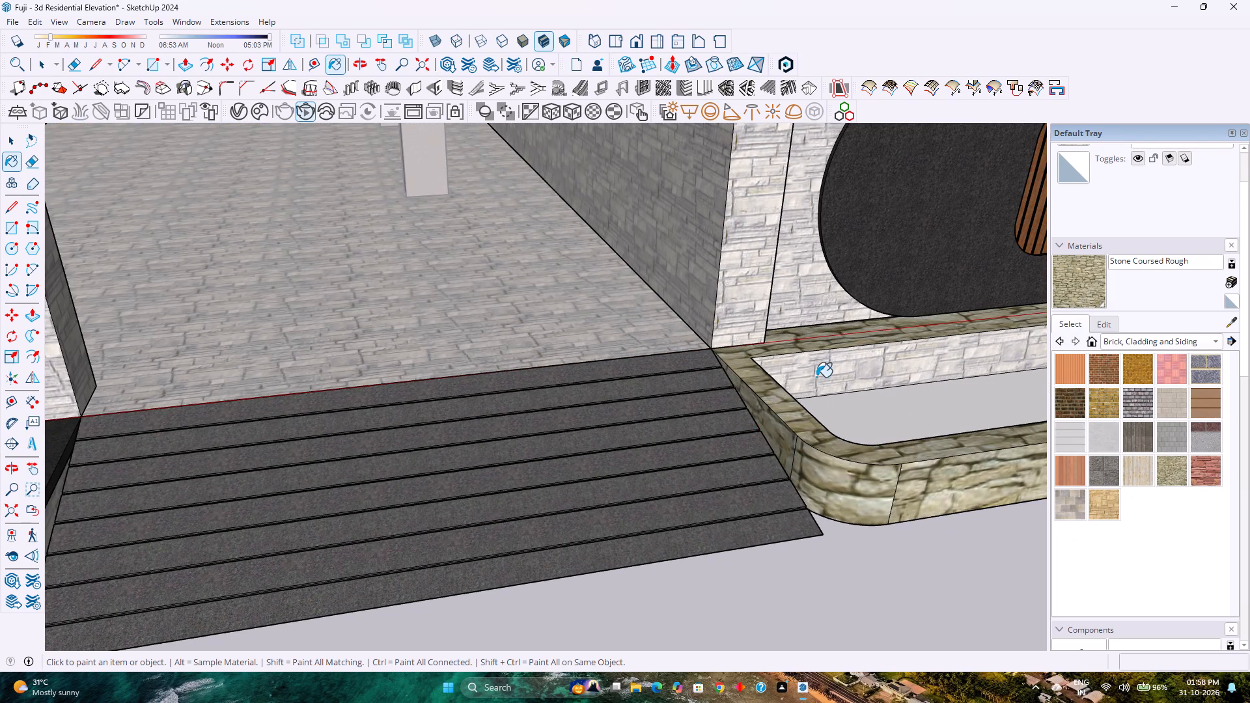
Paint the step-side inner end, curved inner corner and inner front wall of that planter with Stone Coursed Rough.
scroll(816, 389, "down", 4)
middle_click_drag(826, 436, 766, 463, "shift")
middle_click_drag(737, 476, 518, 549, "shift")
middle_click_drag(564, 531, 438, 540)
middle_click_drag(420, 541, 176, 516)
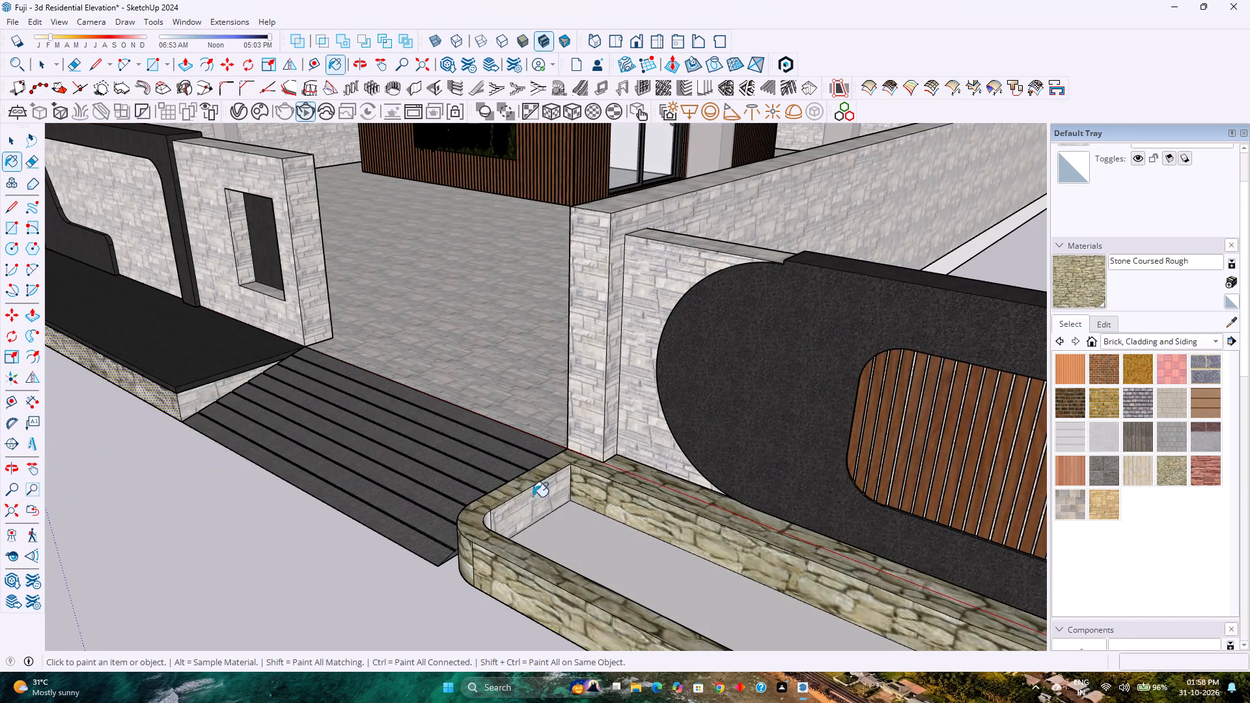
left_click(540, 498)
scroll(541, 508, "up", 11)
middle_click_drag(530, 521, 341, 566)
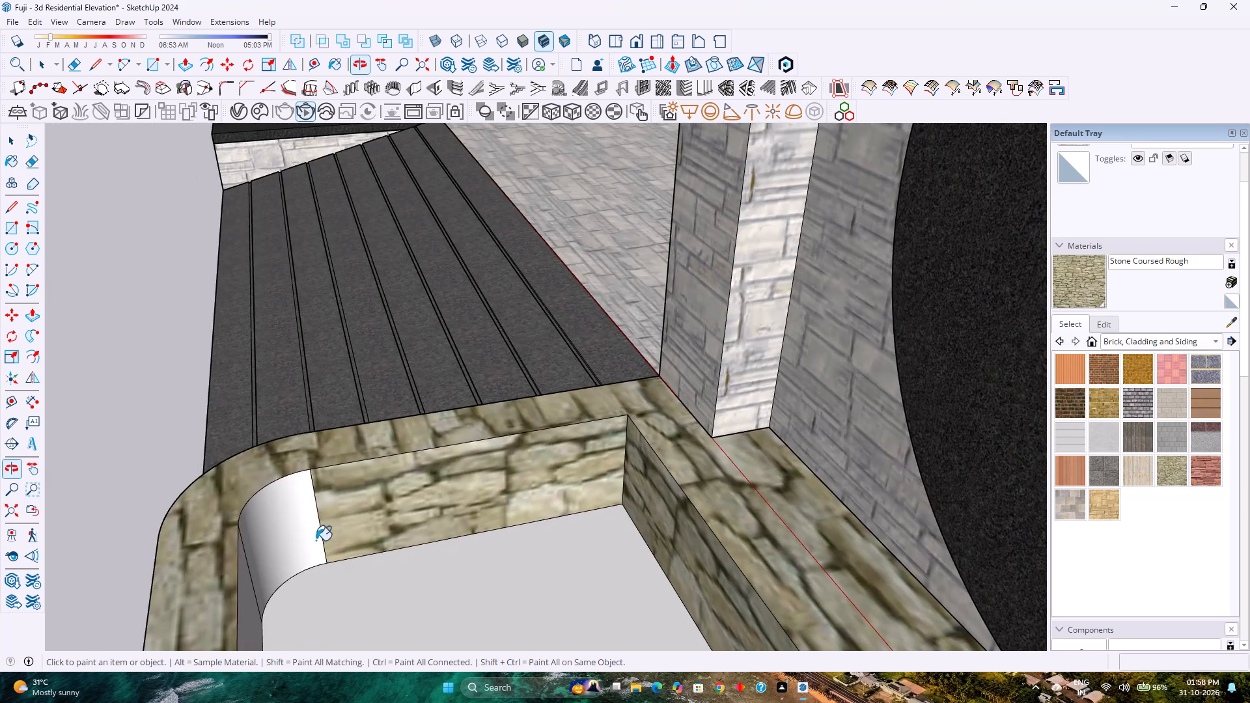
left_click(309, 521)
left_click(255, 617)
Paint the far outer end face of the same planter with Stone Coursed Rough.
scroll(312, 579, "down", 5)
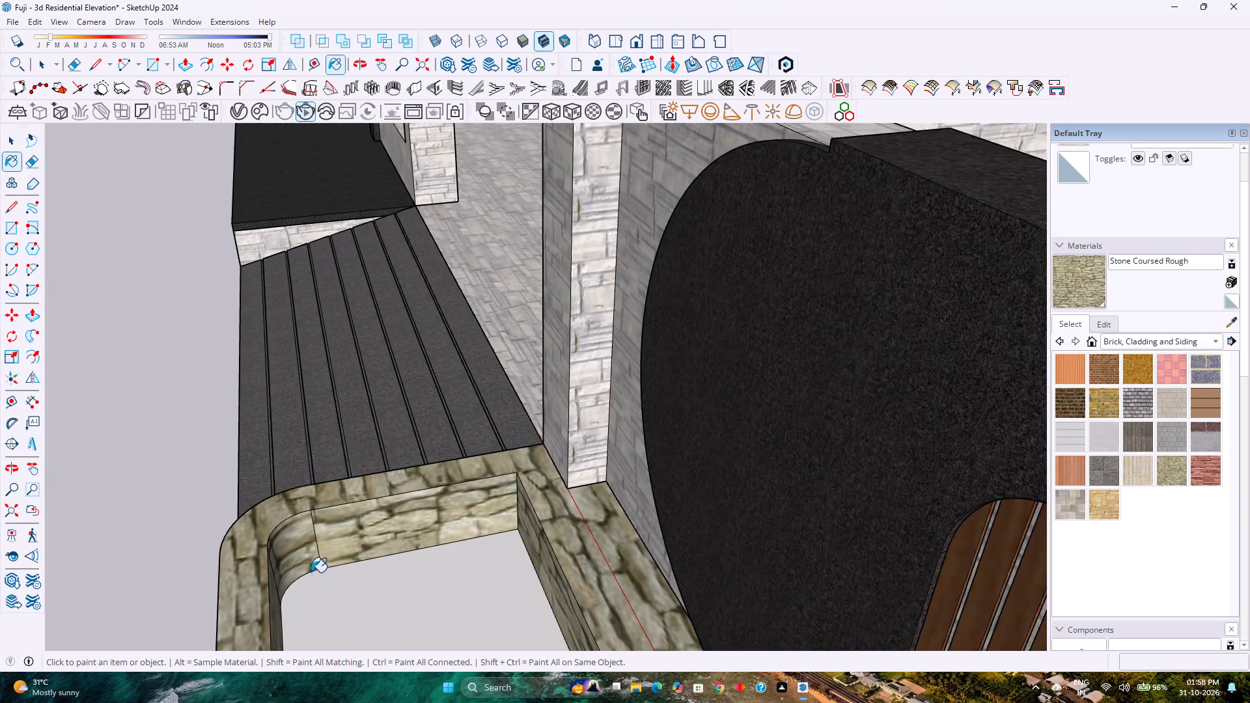
scroll(311, 572, "down", 9)
middle_click_drag(318, 564, 329, 491, "shift")
scroll(344, 475, "down", 9)
middle_click(374, 540, "shift")
middle_click(374, 540, "shift")
middle_click_drag(373, 537, 404, 432, "shift")
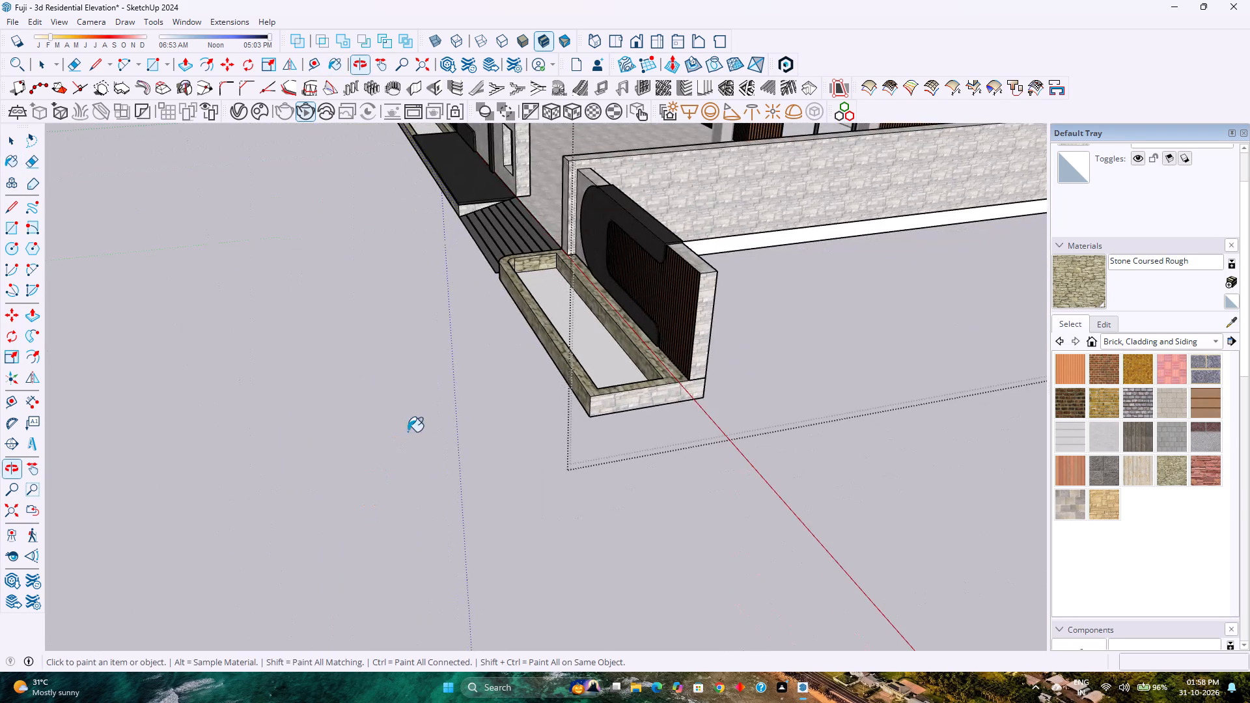
scroll(613, 398, "up", 4)
left_click(627, 400)
Edit the Stone Coursed Rough colour to saturation 0 and lightness 36.
scroll(579, 411, "up", 6)
middle_click_drag(457, 452, 693, 460)
middle_click(693, 460)
scroll(641, 397, "up", 4)
middle_click_drag(596, 397, 865, 534, "shift")
left_click(1102, 330)
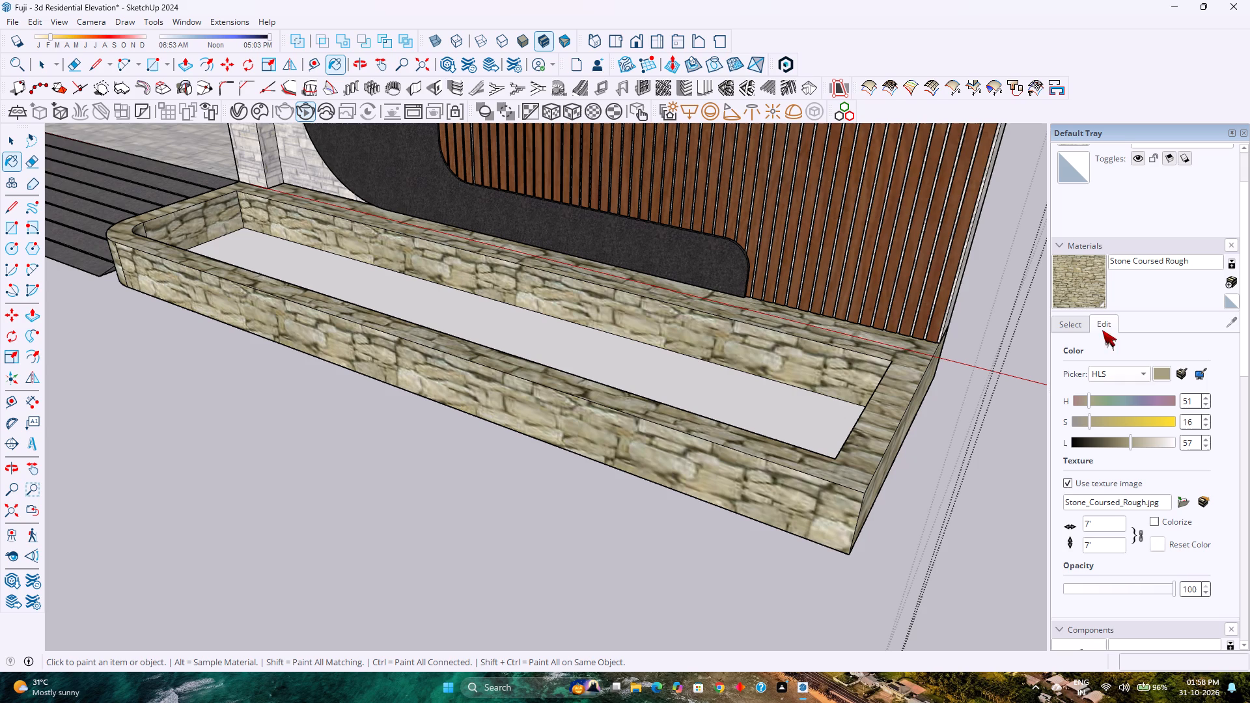
left_click_drag(1087, 418, 1081, 425)
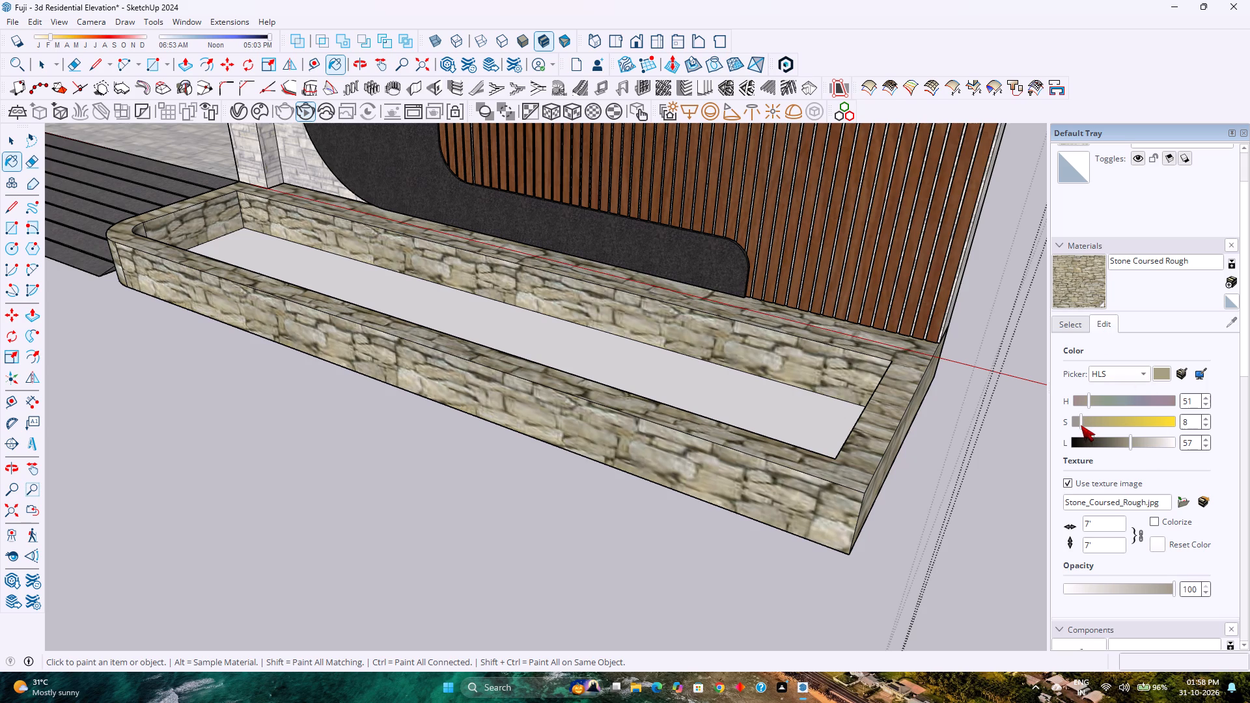
left_click_drag(1081, 425, 1077, 425)
scroll(1135, 440, "up", 2)
scroll(1135, 440, "down", 9)
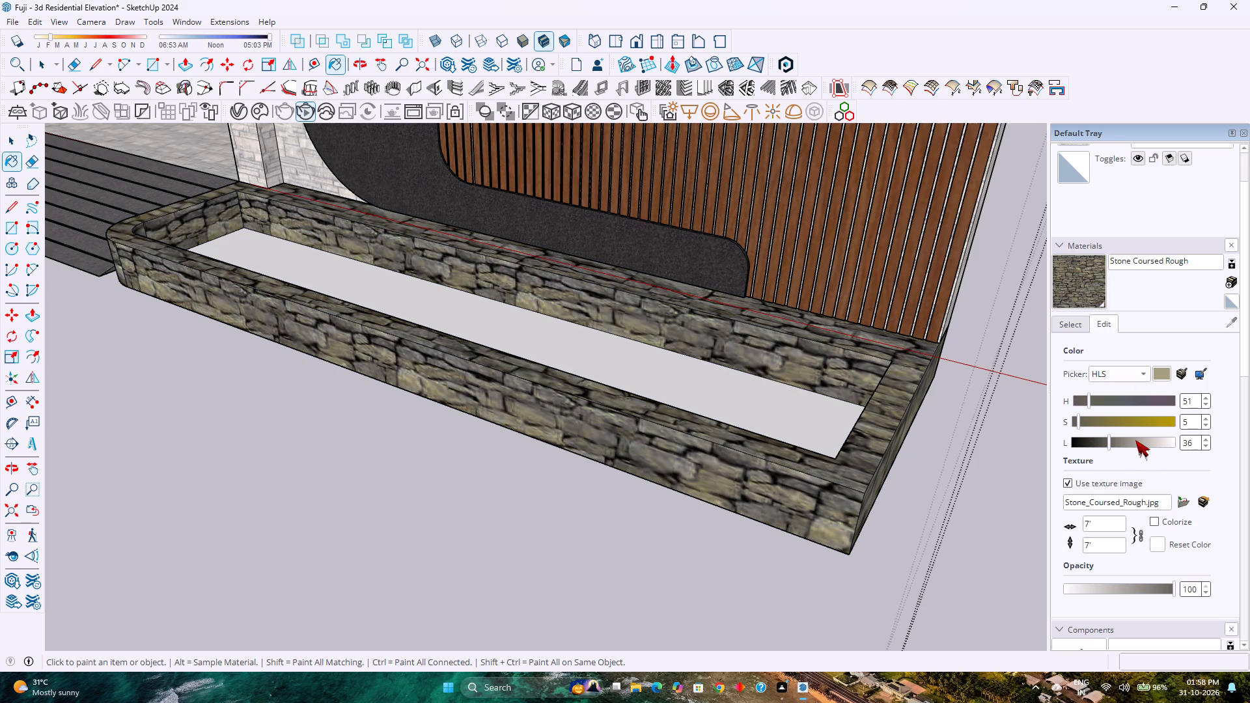
left_click_drag(1079, 420, 1061, 420)
Darken the Stone Coursed Rough material to lightness 30.
scroll(706, 503, "down", 18)
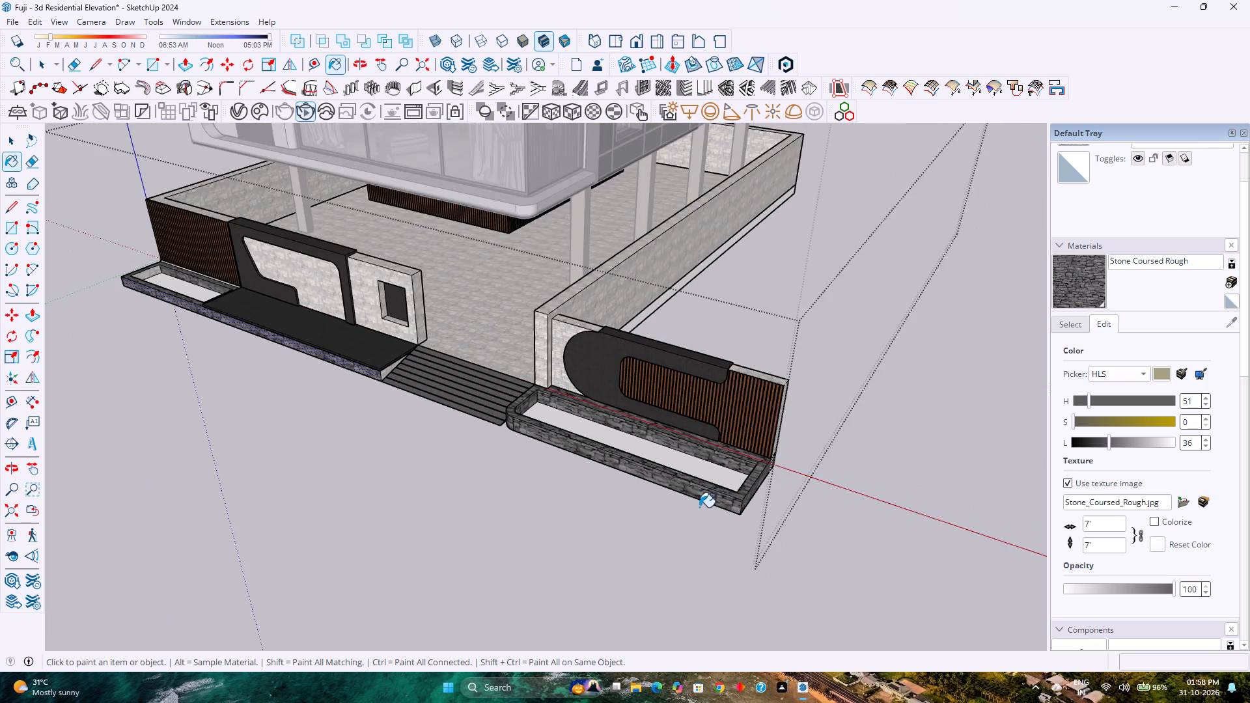
middle_click_drag(690, 510, 709, 450)
scroll(1105, 440, "down", 3)
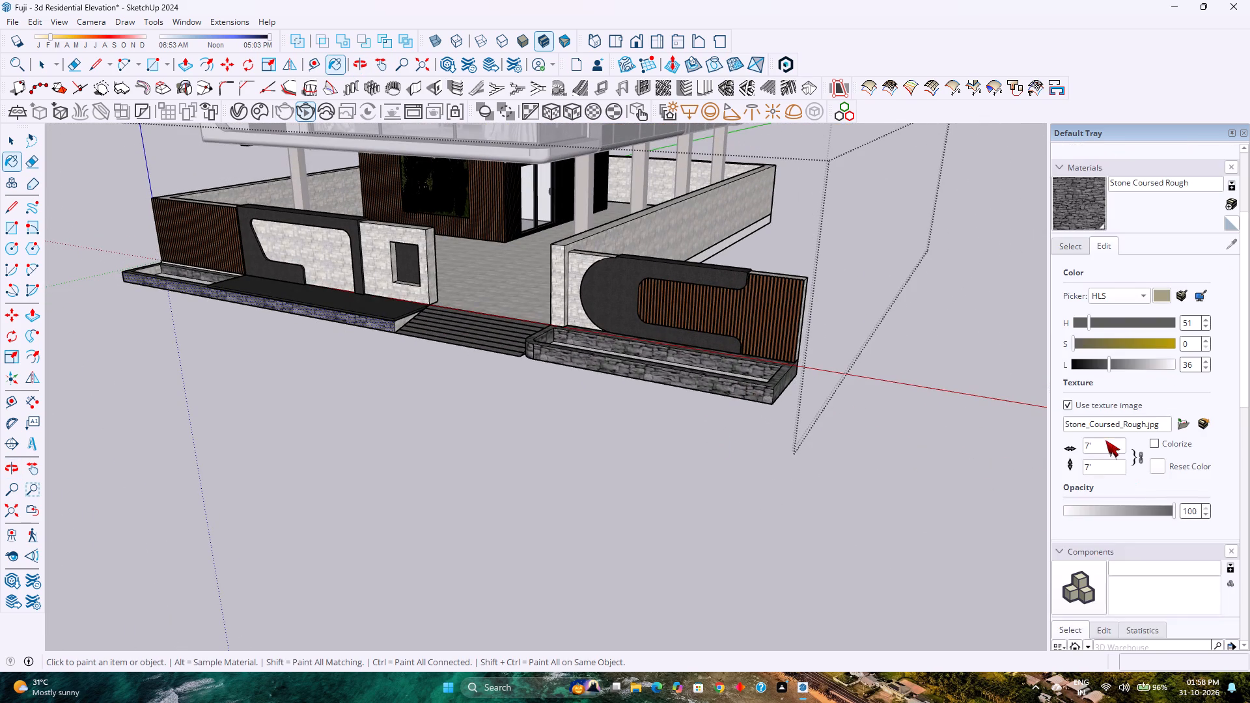
left_click(1107, 324)
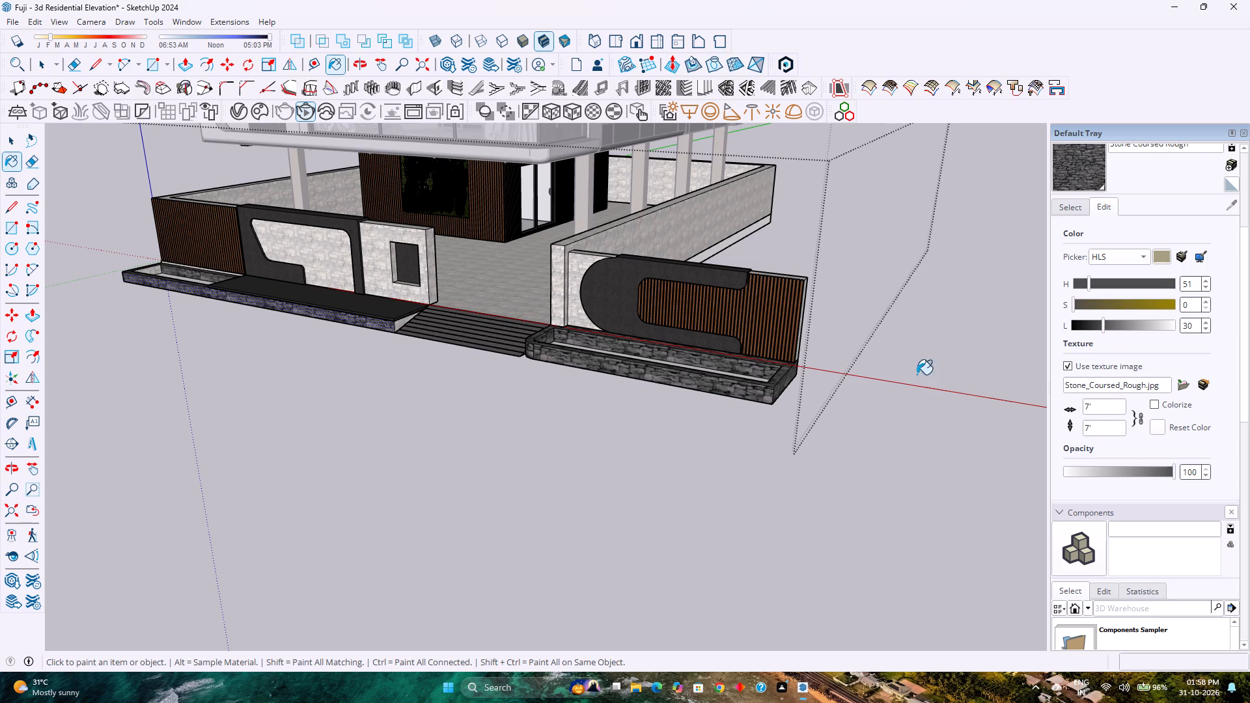
Paint the end face beneath the granite slab, next to the entrance steps, with Stone Coursed Rough.
key("space")
scroll(764, 403, "up", 9)
key("space")
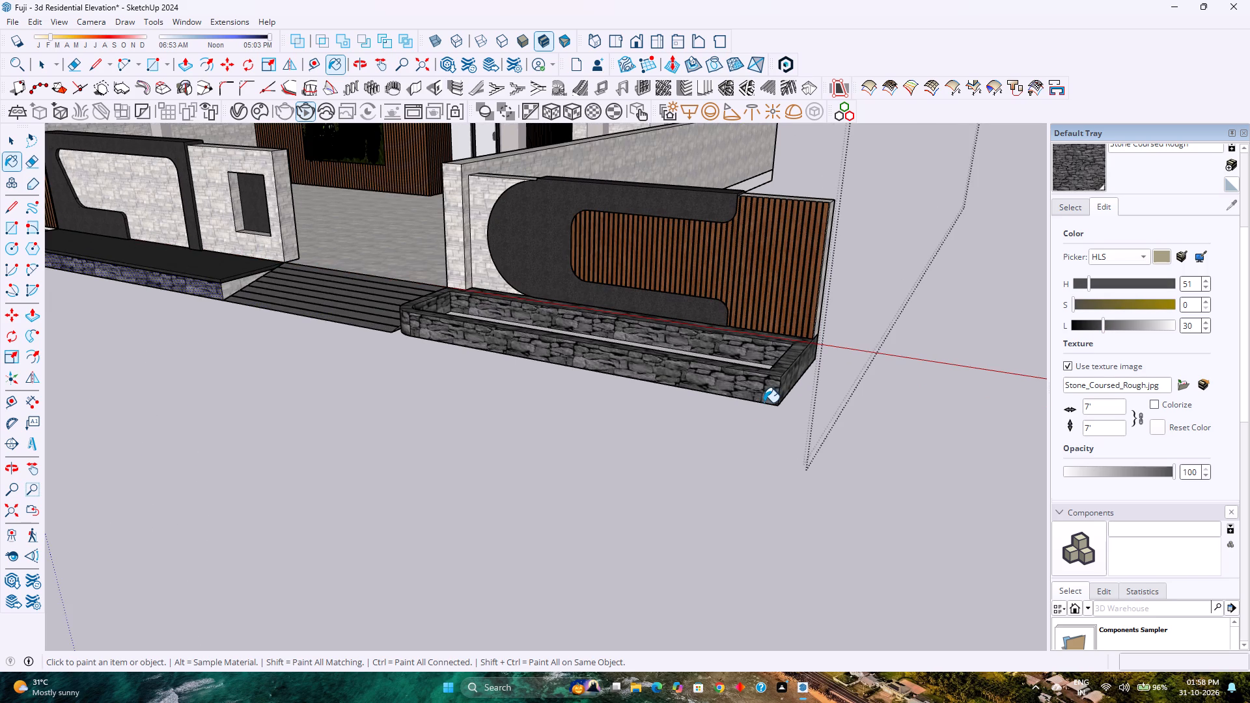
key("Escape")
left_click(234, 292)
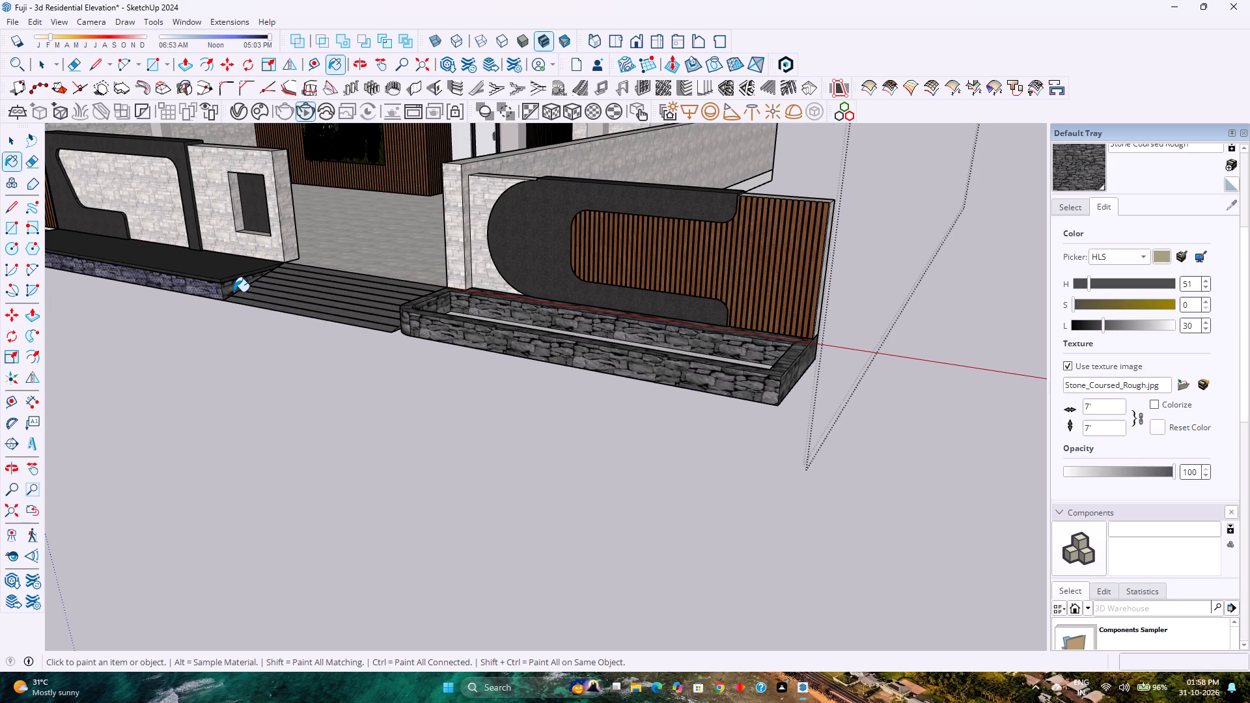
key("space")
scroll(320, 393, "down", 3)
key("Escape")
Paint the inner end face of the open planter in front of the wood-slatted boundary wall with Stone Coursed Rough.
scroll(320, 393, "down", 5)
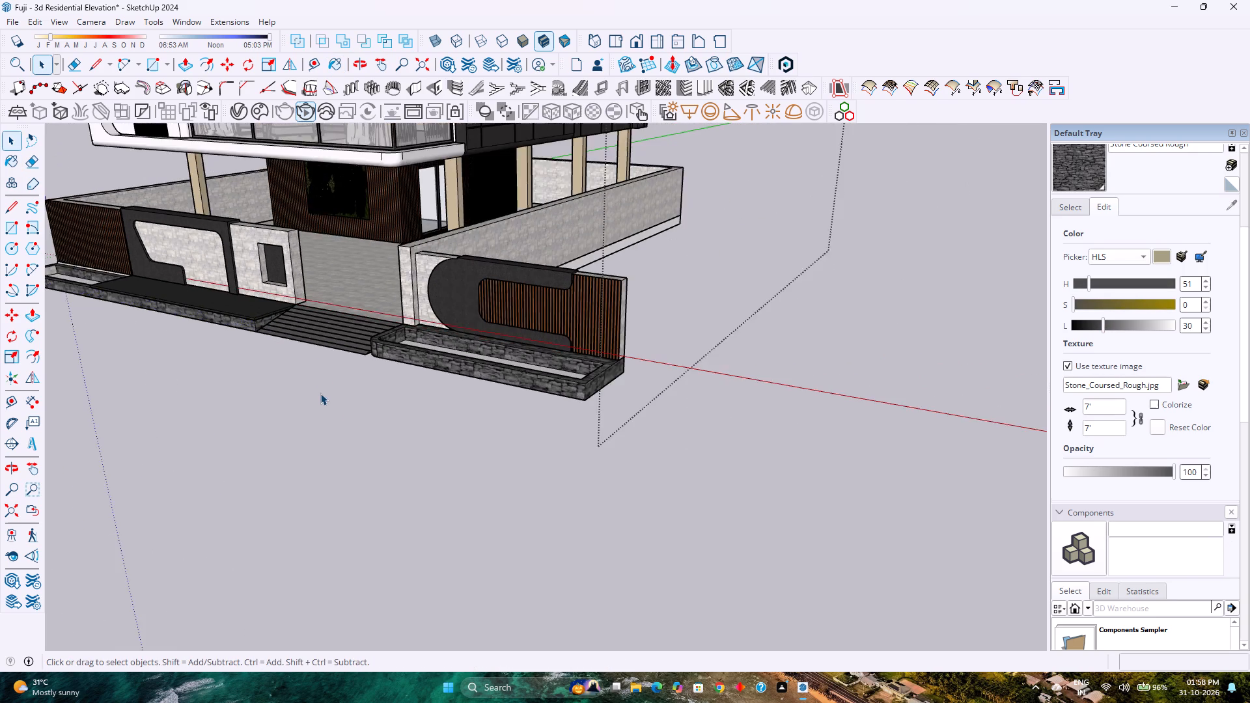
scroll(320, 393, "down", 2)
middle_click_drag(320, 395, 492, 552, "shift")
scroll(206, 393, "up", 5)
scroll(270, 432, "up", 4)
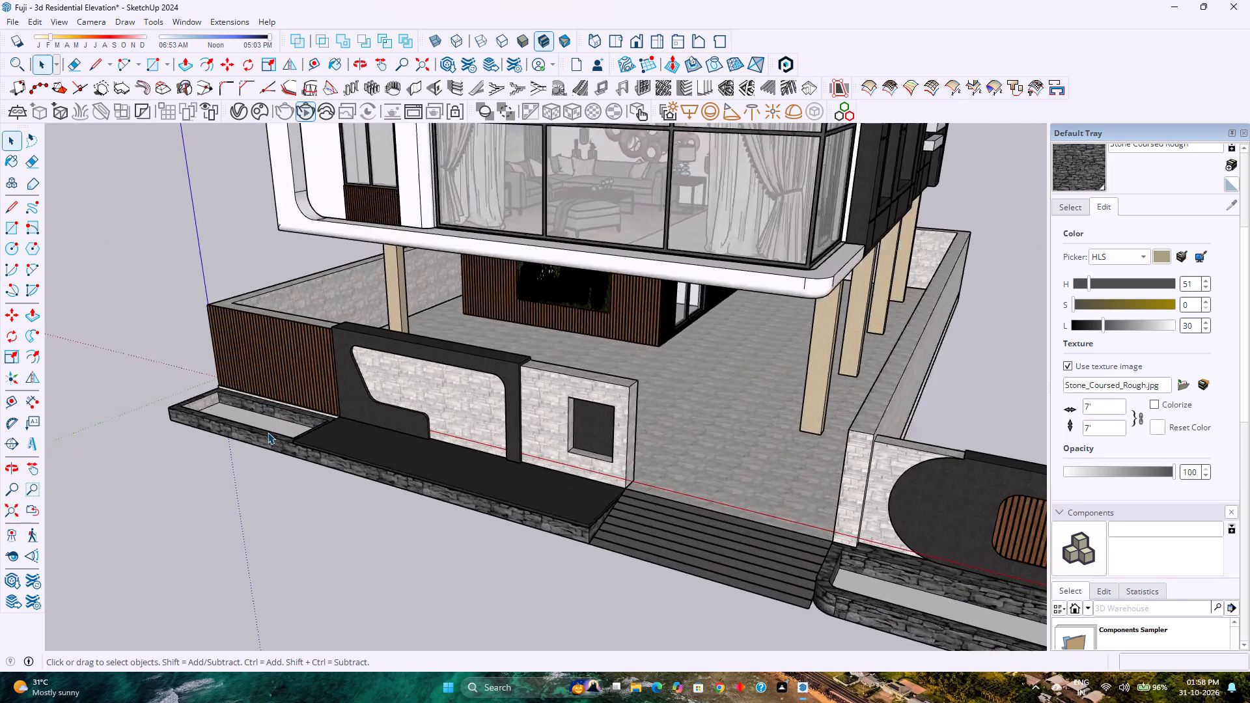
scroll(268, 432, "up", 2)
double_click(173, 393)
scroll(173, 393, "up", 4)
left_click(176, 390)
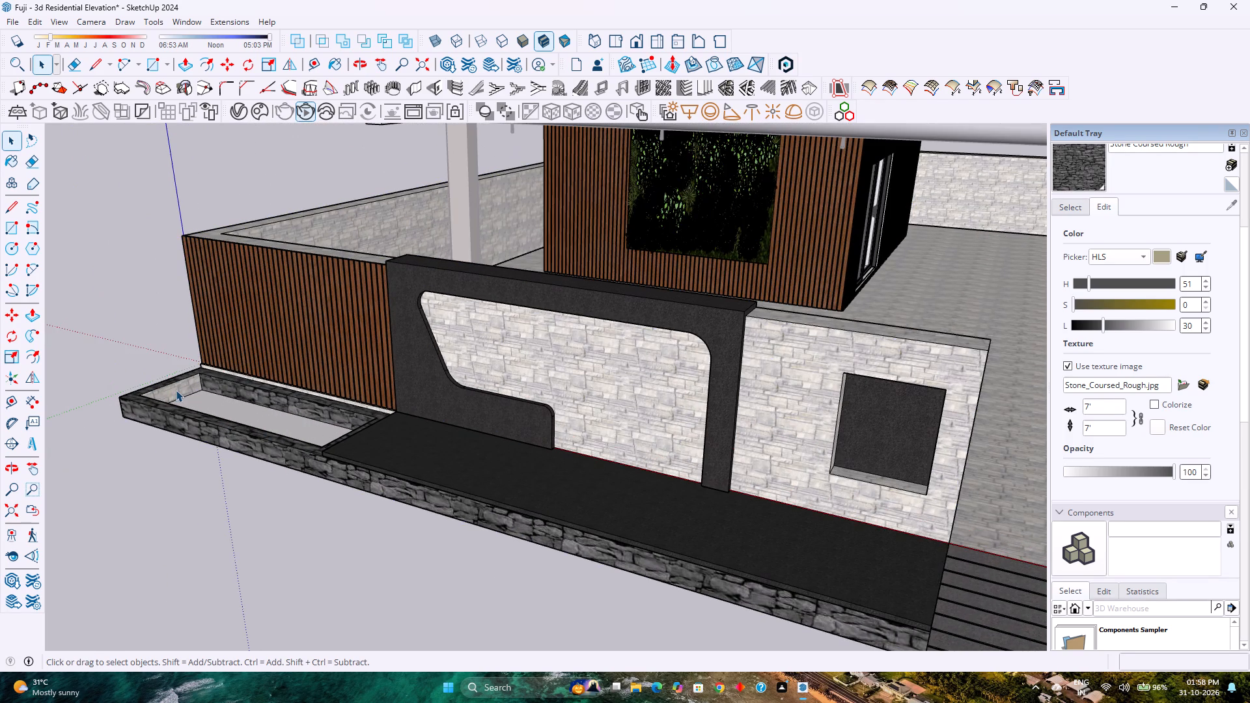
scroll(176, 390, "up", 4)
left_click(1085, 163)
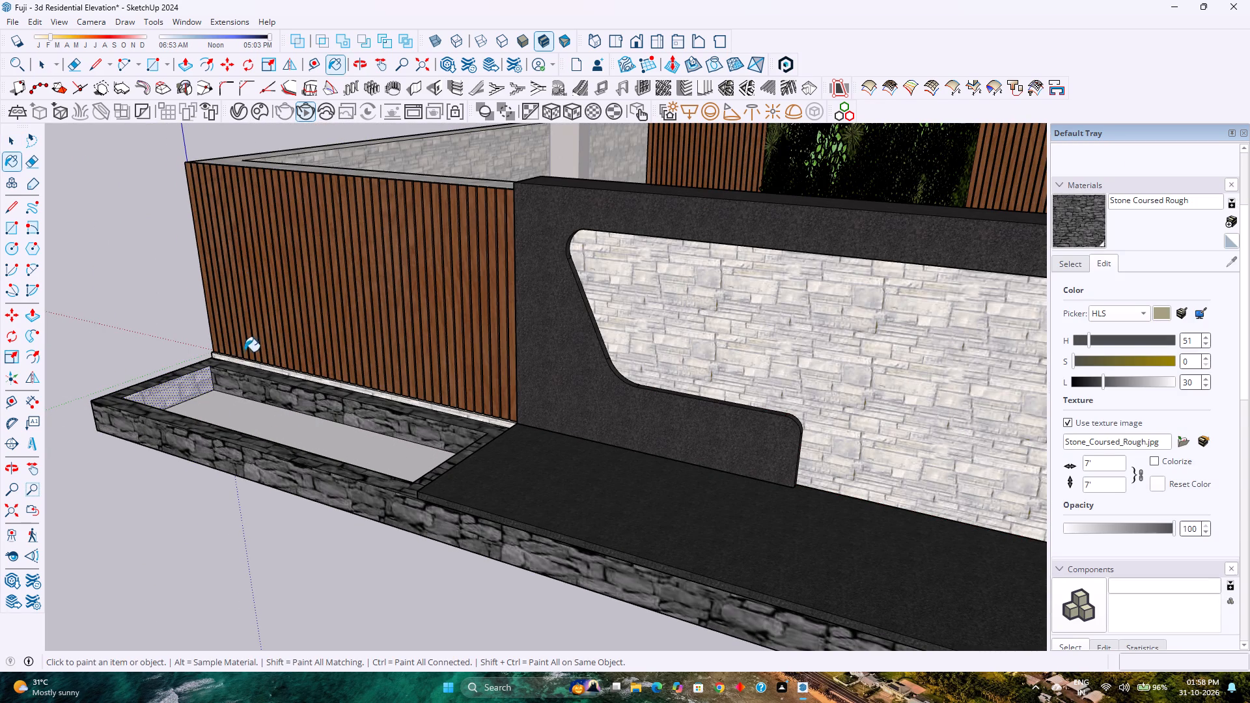
left_click(199, 381)
key("space")
scroll(198, 381, "down", 5)
key("Escape")
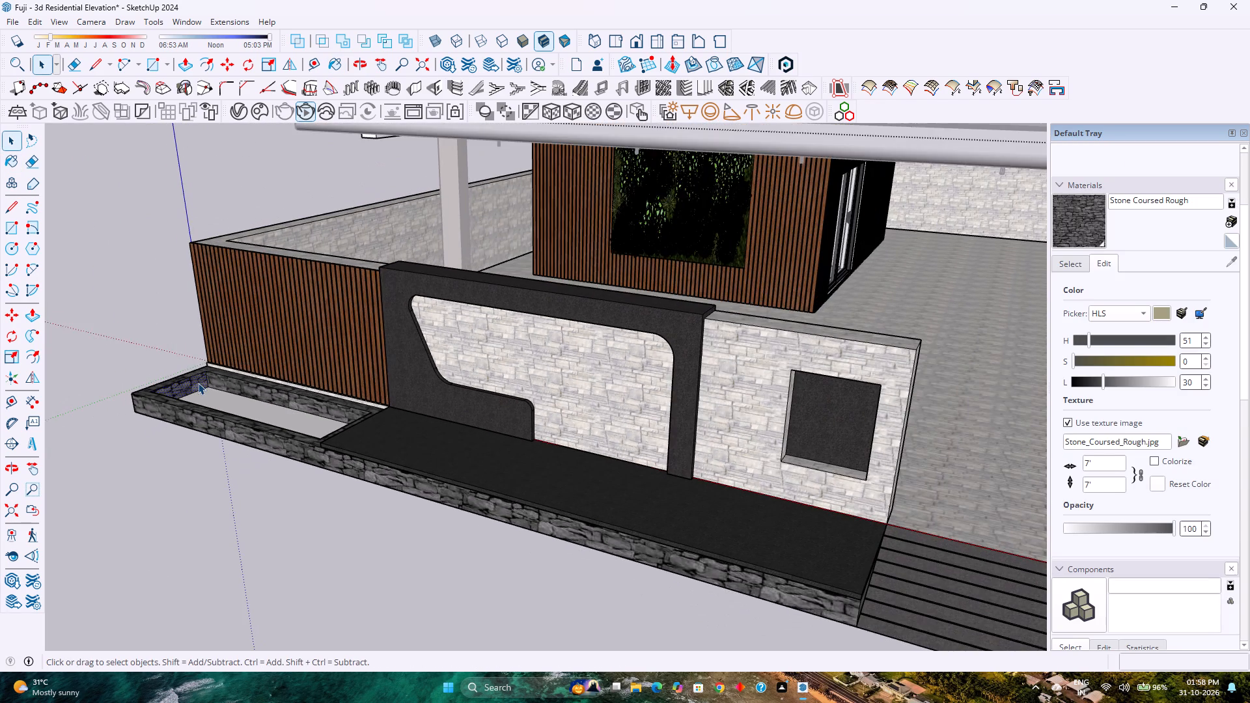
scroll(198, 383, "down", 15)
key("Escape")
Save the residential elevation model with the whole building in view.
scroll(316, 406, "down", 4)
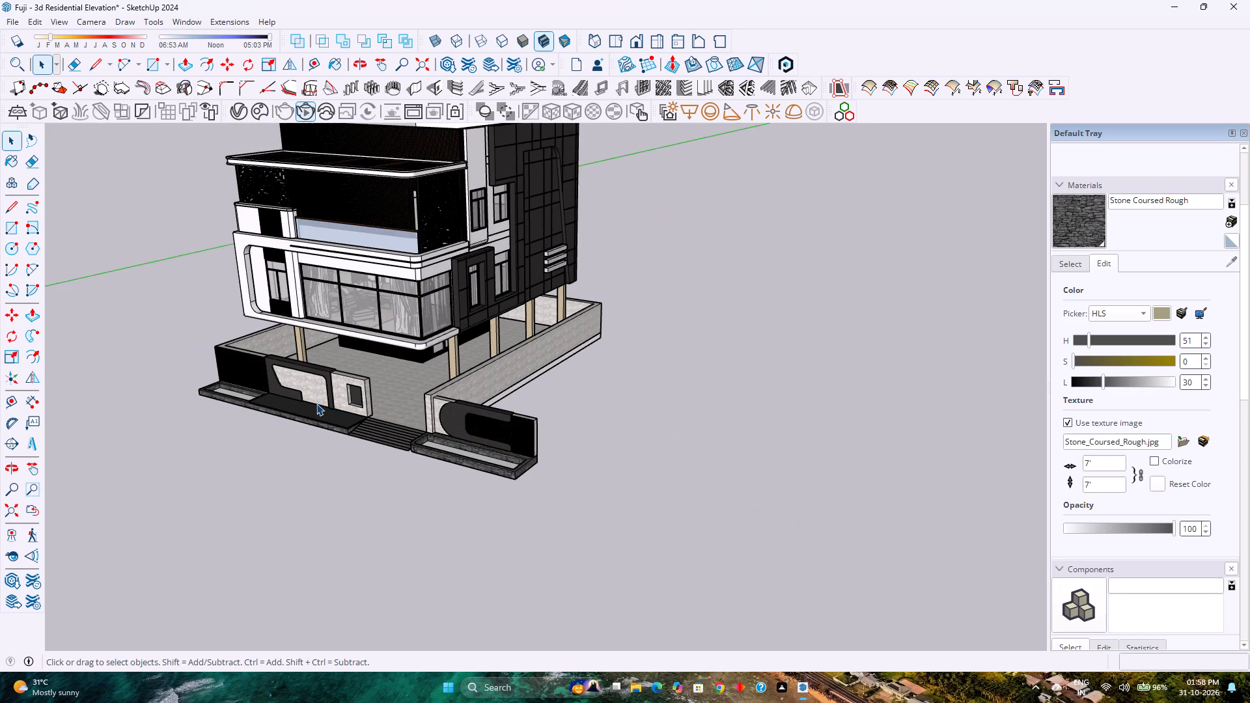
middle_click_drag(316, 404, 314, 505, "shift")
middle_click_drag(314, 505, 342, 420)
key("ctrl+s")
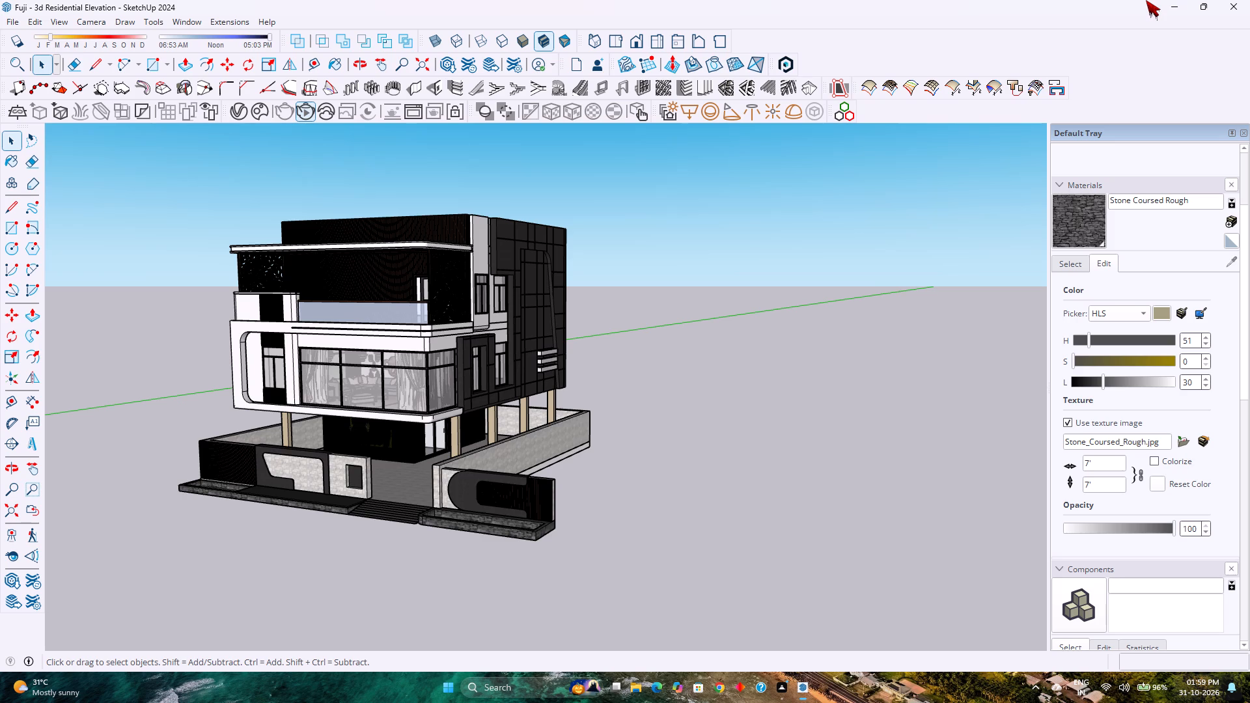
Examine the upper front facade, balcony and wood-slat strip, and the ground-floor sliding door with its surrounding cladding.
scroll(266, 332, "up", 7)
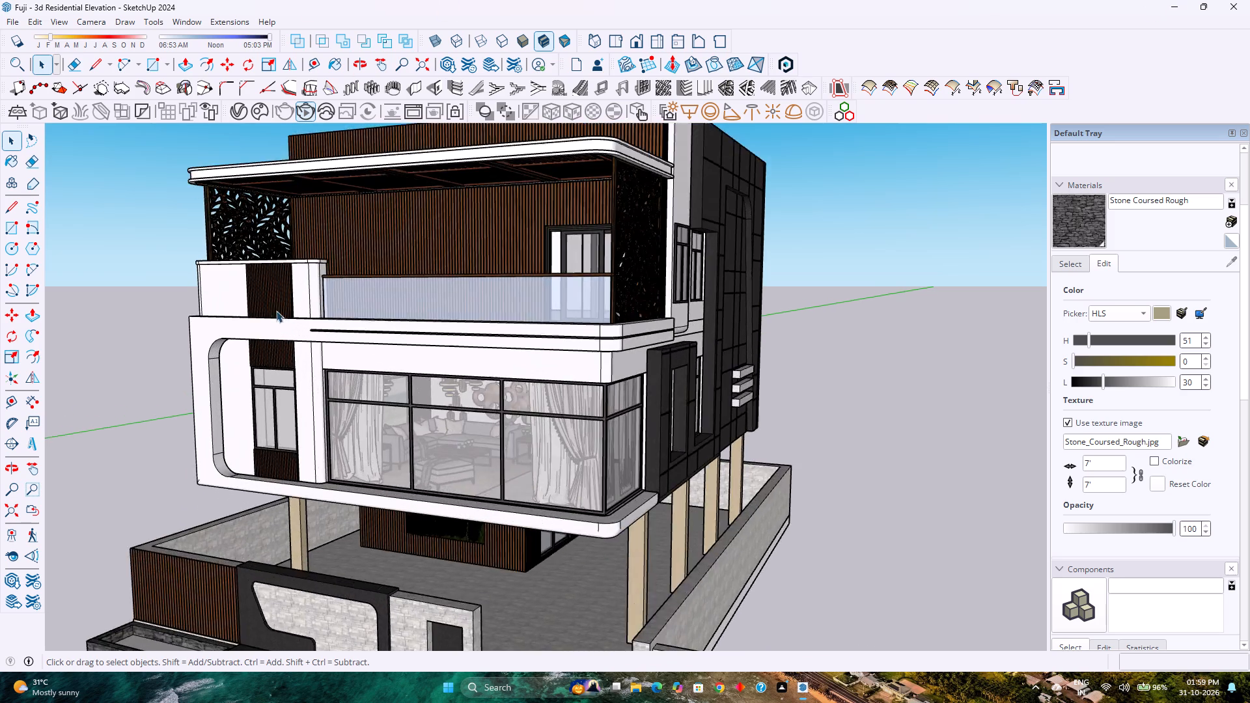
scroll(276, 310, "up", 8)
scroll(251, 272, "down", 2)
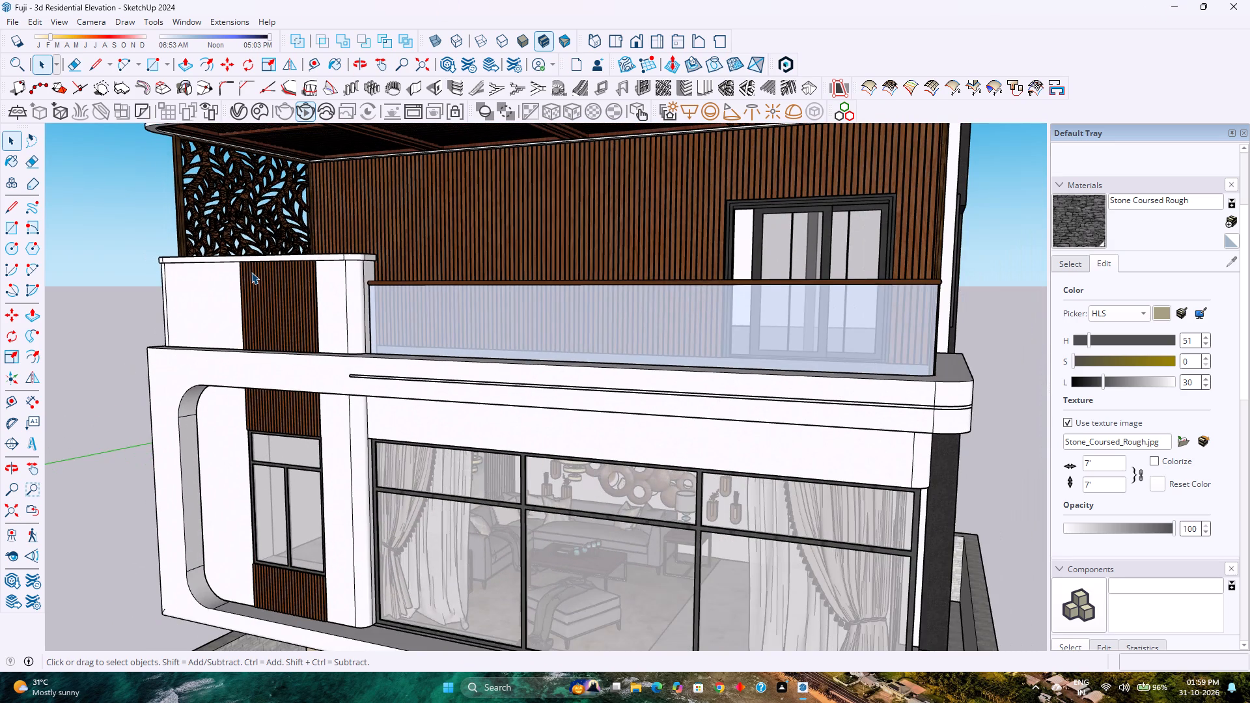
scroll(251, 272, "down", 1)
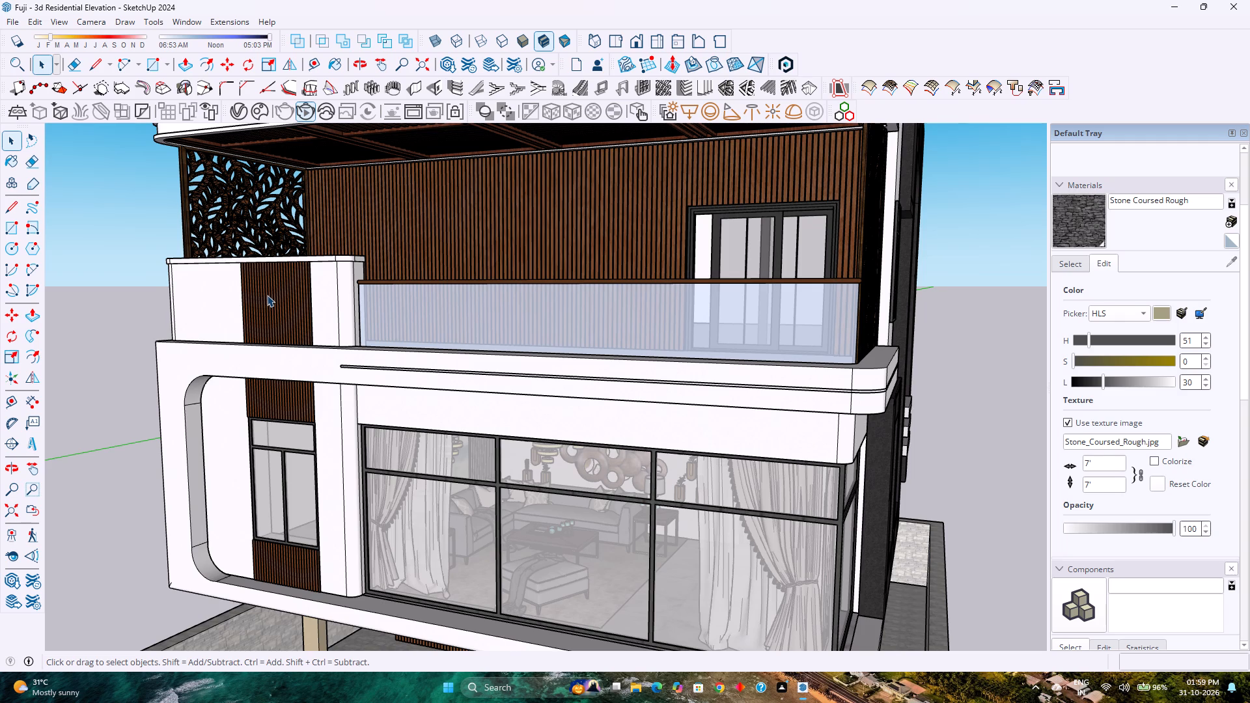
scroll(267, 295, "up", 2)
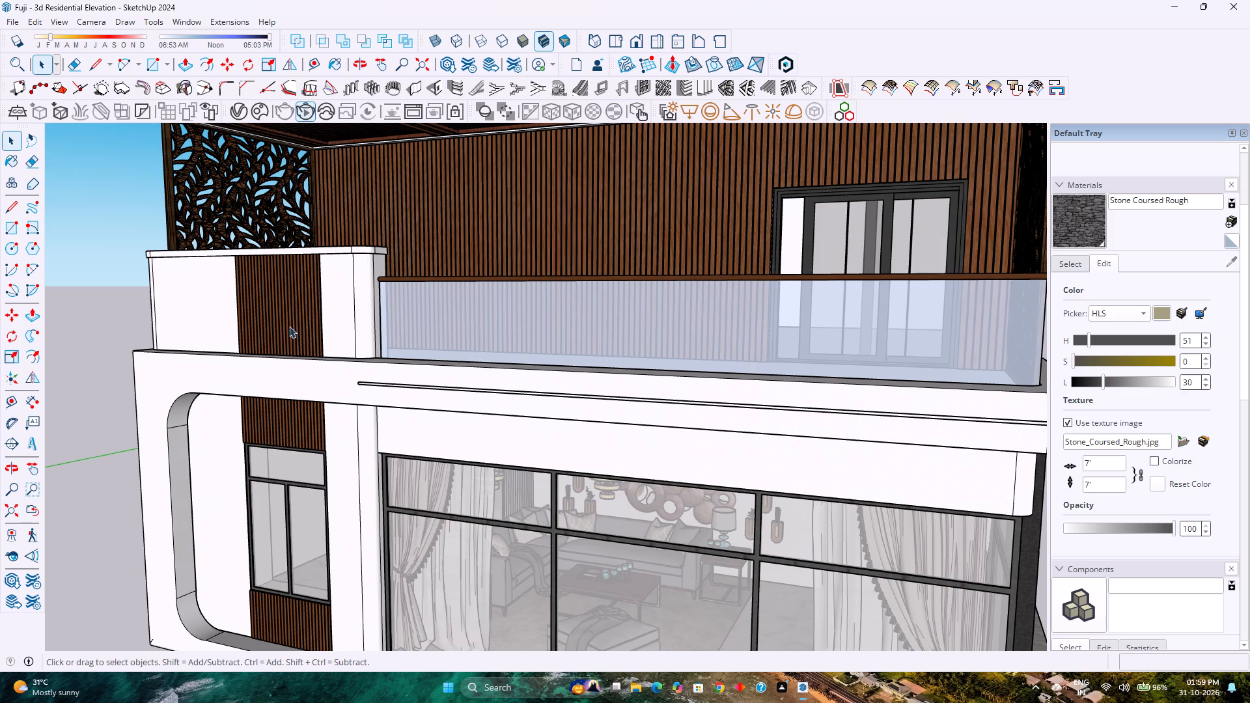
scroll(294, 325, "down", 11)
scroll(408, 368, "down", 1)
scroll(551, 544, "up", 10)
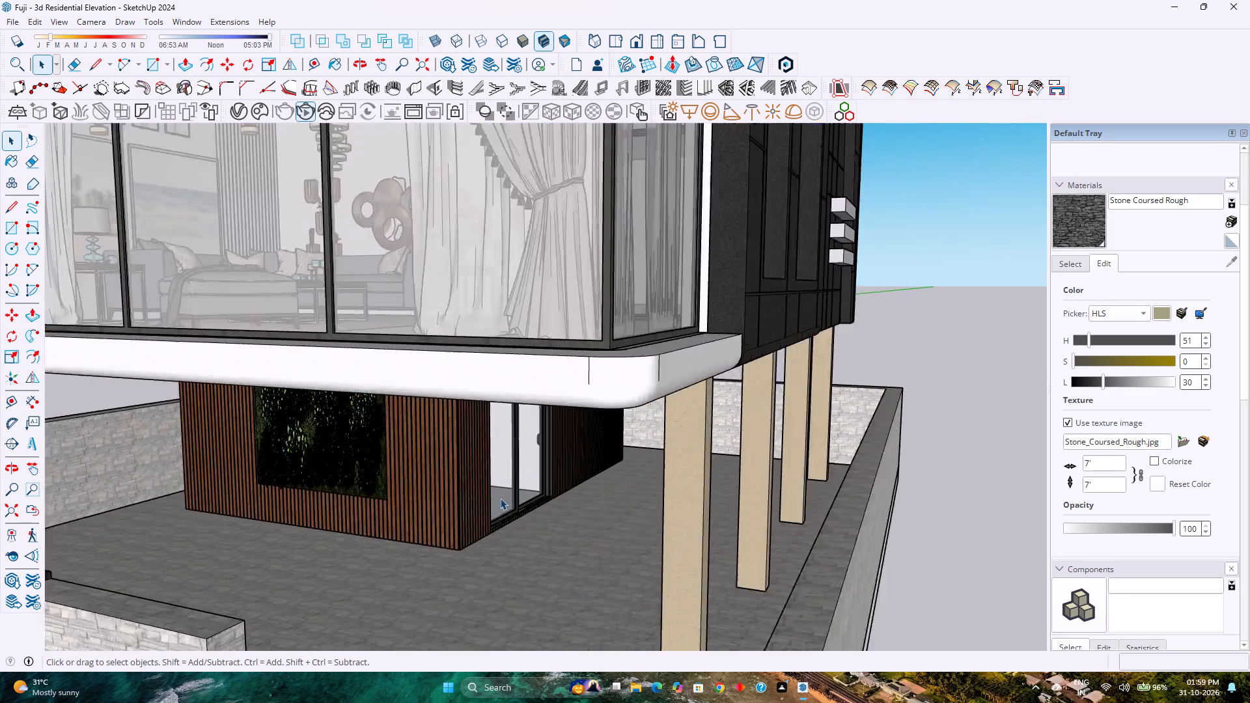
scroll(500, 498, "up", 12)
scroll(548, 434, "up", 2)
scroll(673, 411, "up", 1)
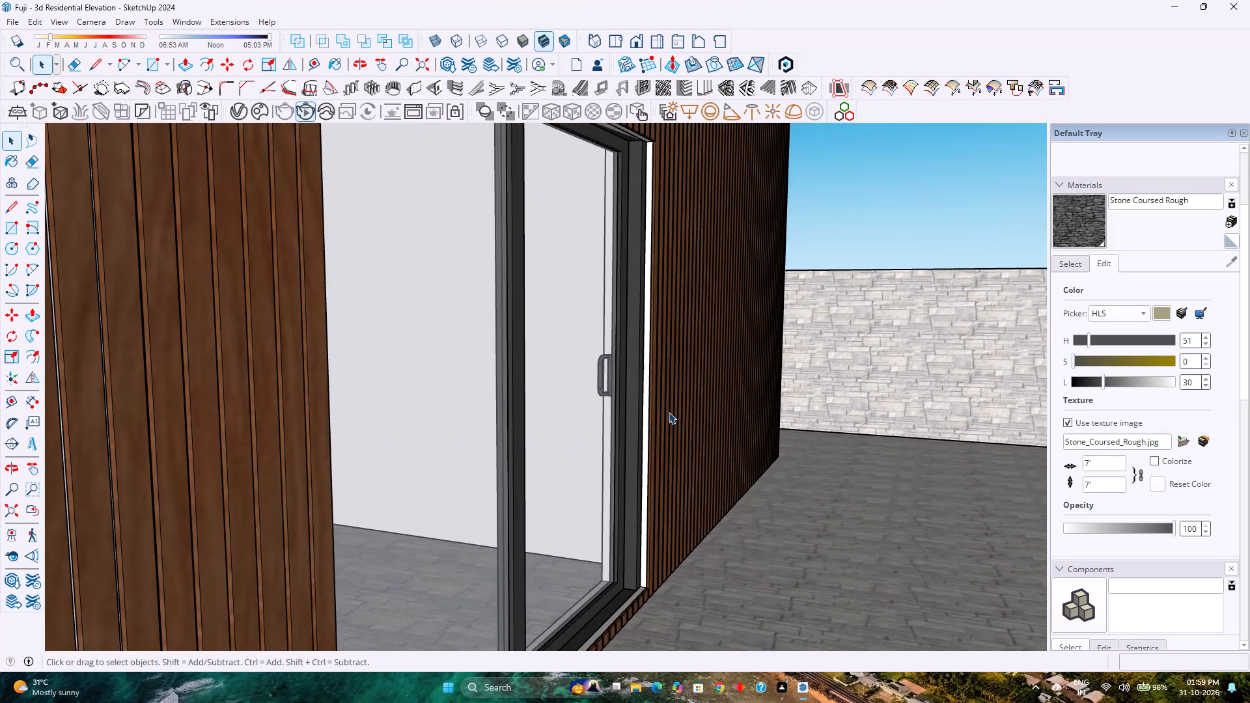
scroll(656, 417, "up", 2)
Switch the material library to the Asian Paints Chromatics collection.
left_click(1063, 268)
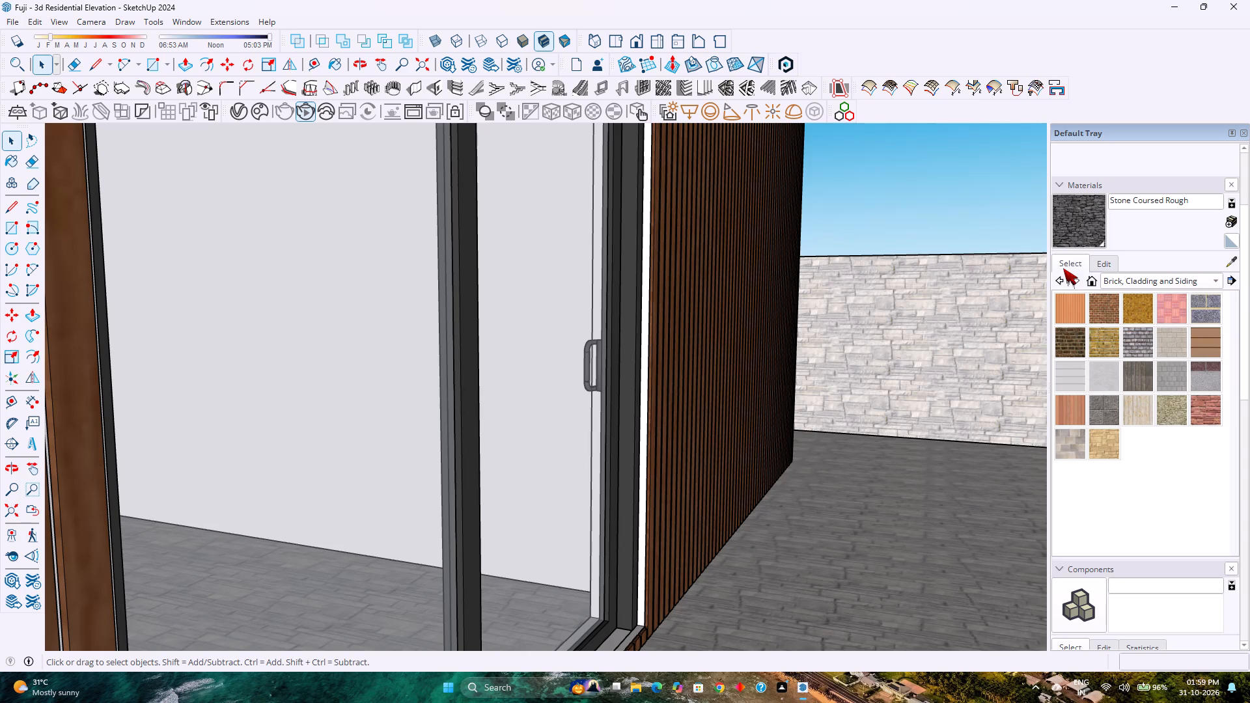
left_click(1115, 280)
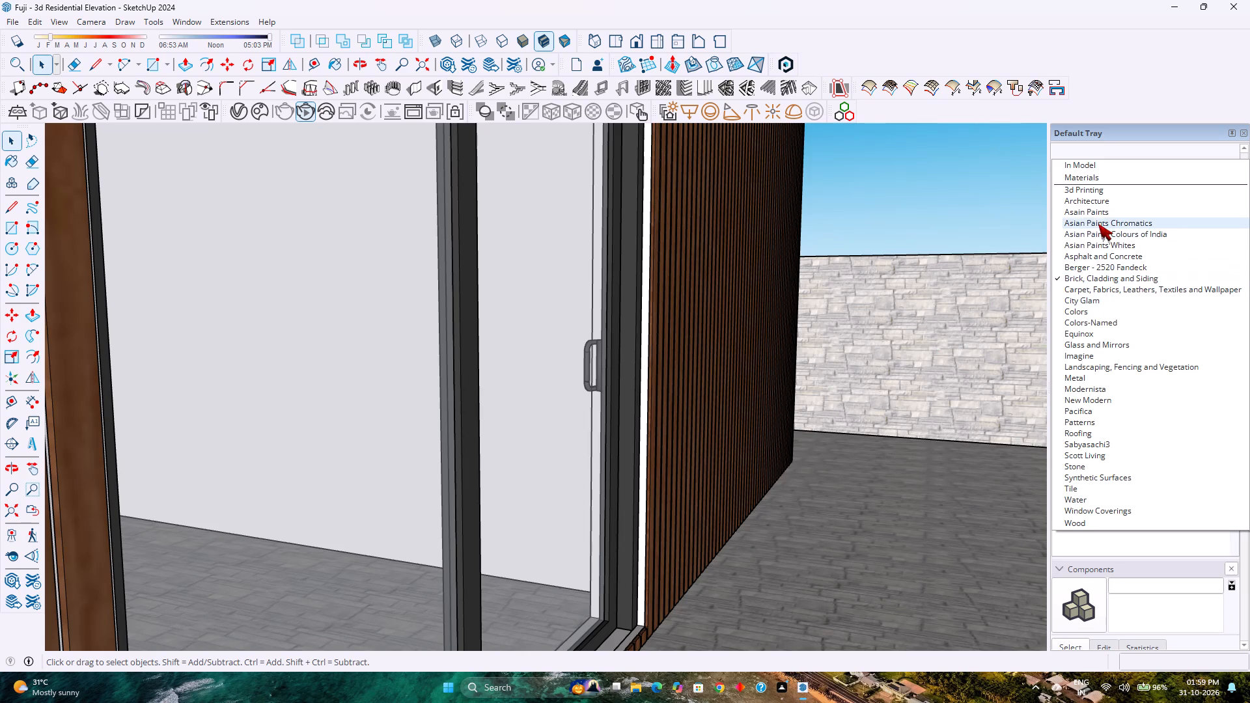
left_click(1098, 227)
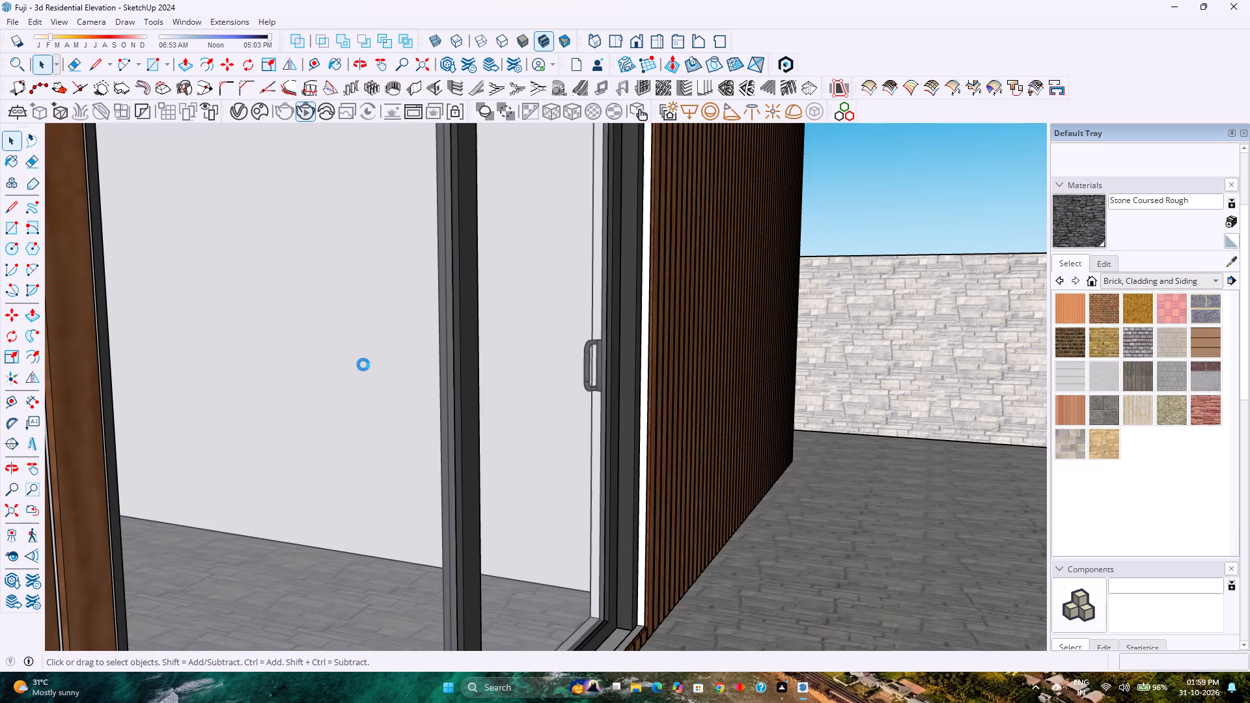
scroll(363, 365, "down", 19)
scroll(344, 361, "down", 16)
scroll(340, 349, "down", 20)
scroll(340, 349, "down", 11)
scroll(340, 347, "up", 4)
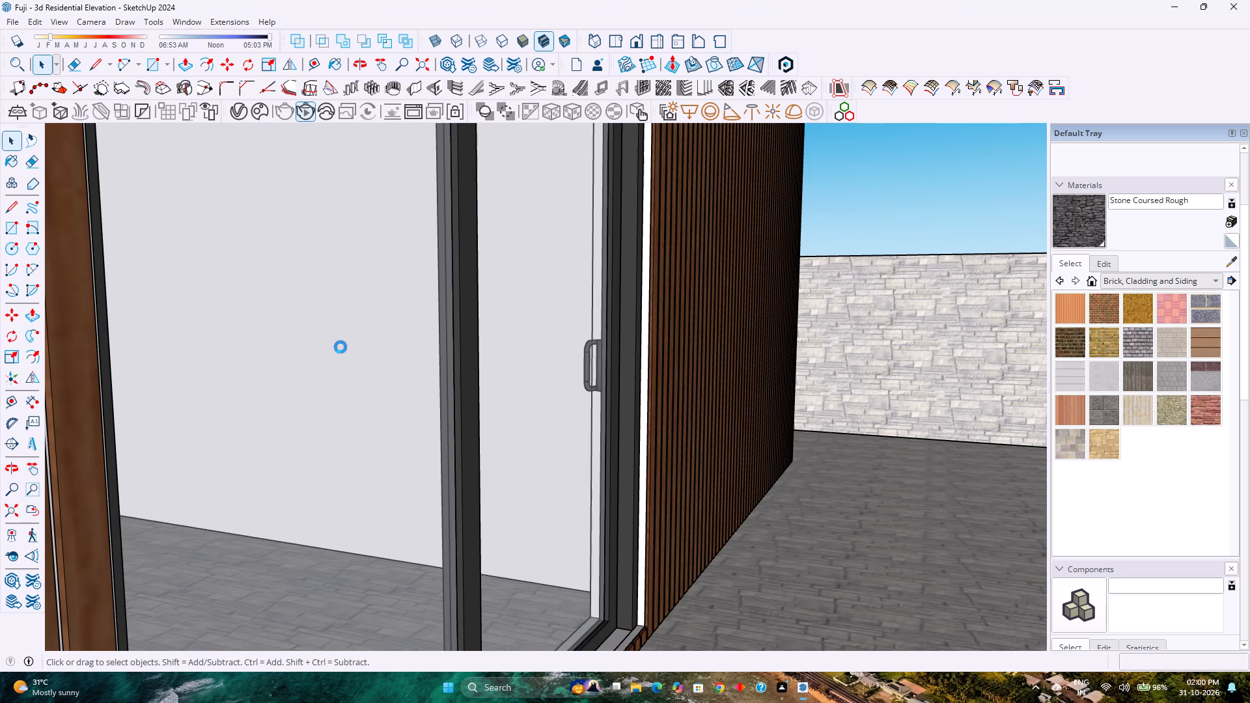
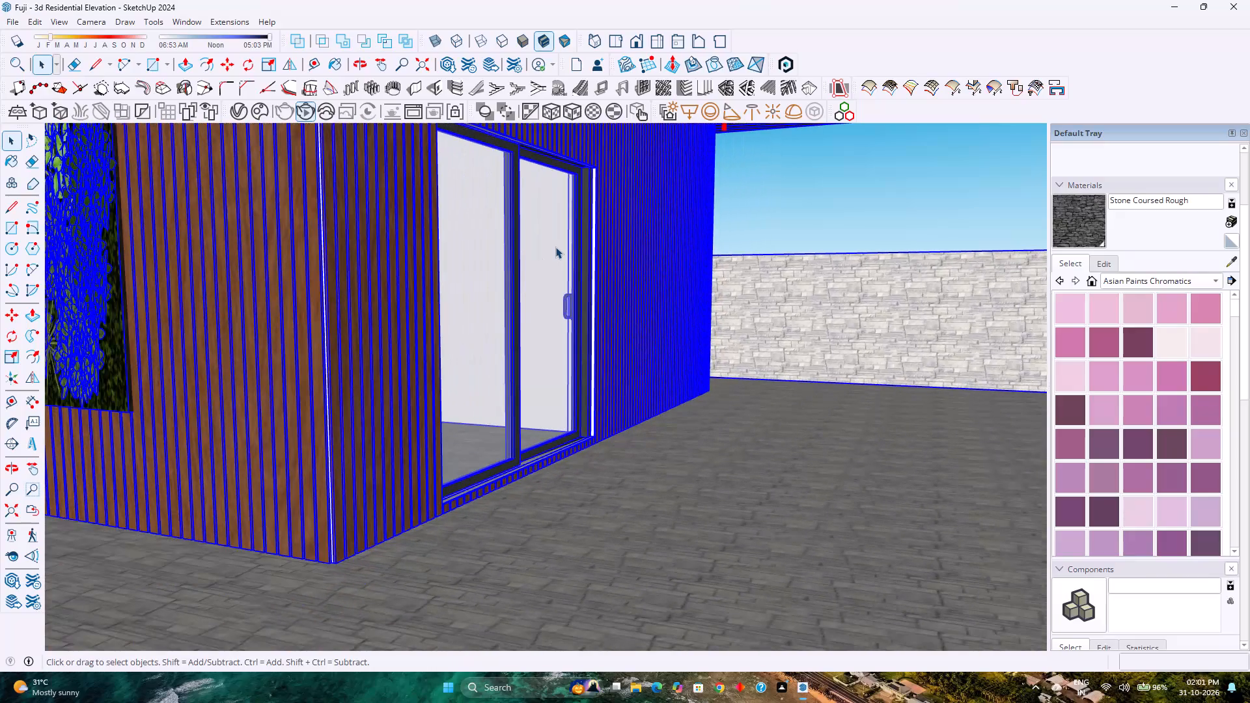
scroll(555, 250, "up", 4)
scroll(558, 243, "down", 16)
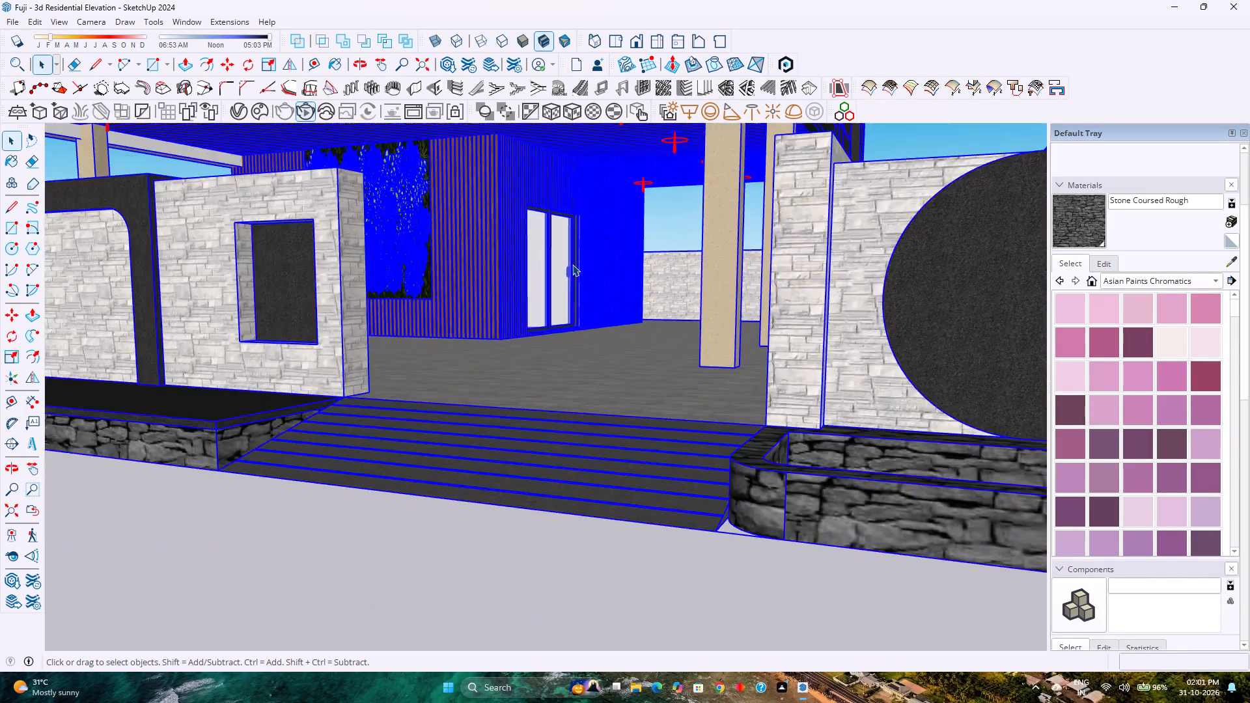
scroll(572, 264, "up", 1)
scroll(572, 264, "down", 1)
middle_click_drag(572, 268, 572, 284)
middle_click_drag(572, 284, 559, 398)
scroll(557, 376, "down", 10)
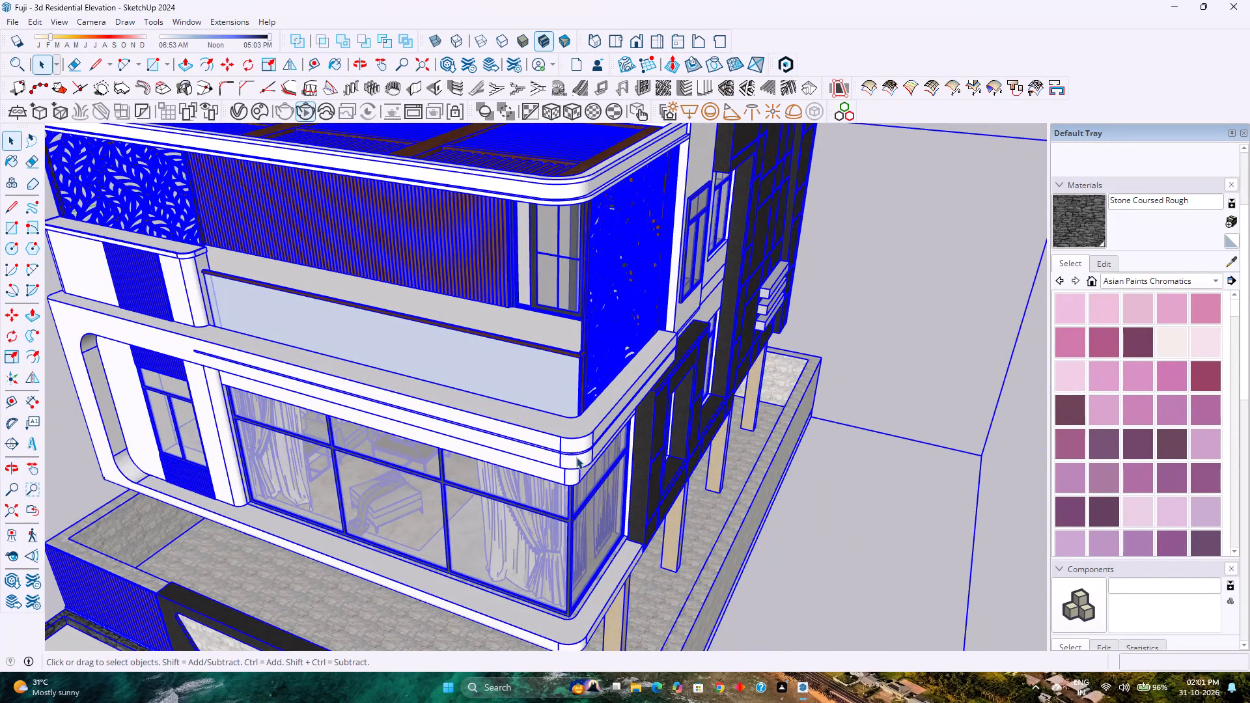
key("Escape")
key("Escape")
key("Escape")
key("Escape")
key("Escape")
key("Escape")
Inside the house's nested groups, paint the paved courtyard floor face with the in-model material Tile Travertine 2 inch.
middle_click_drag(508, 489, 506, 299)
middle_click(506, 299)
middle_click_drag(504, 310, 495, 411)
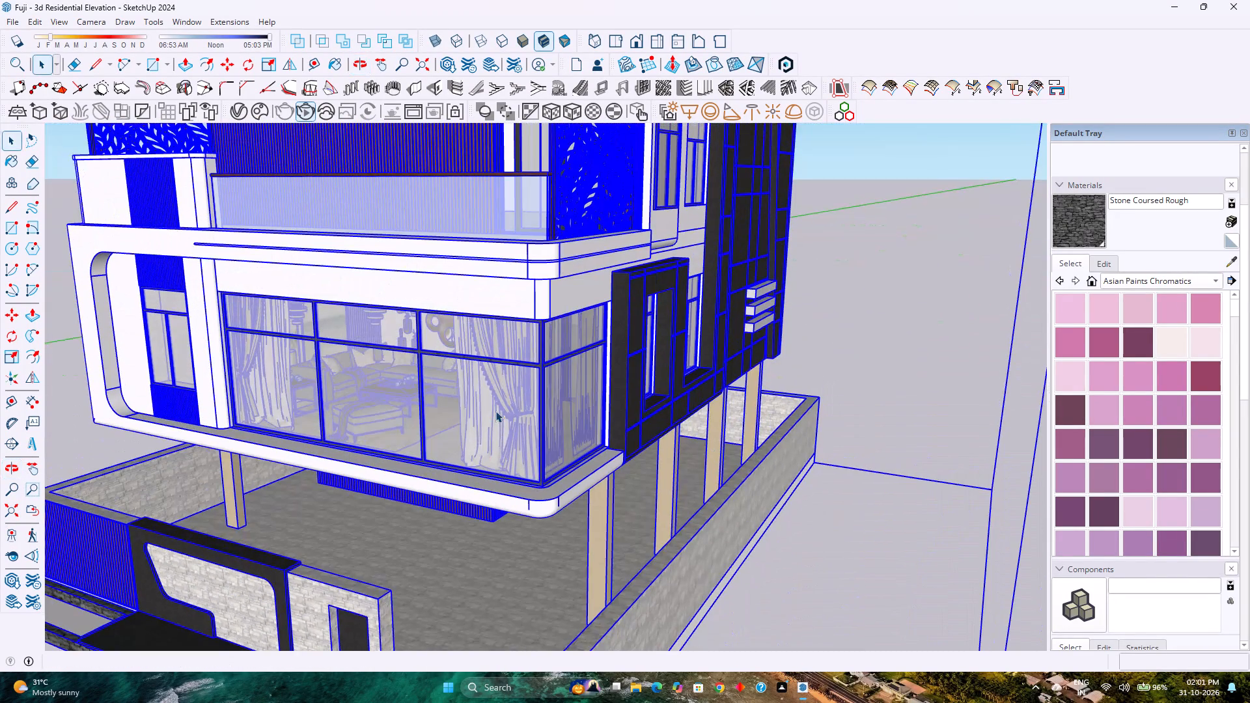
key("space")
double_click(488, 582)
scroll(488, 582, "up", 7)
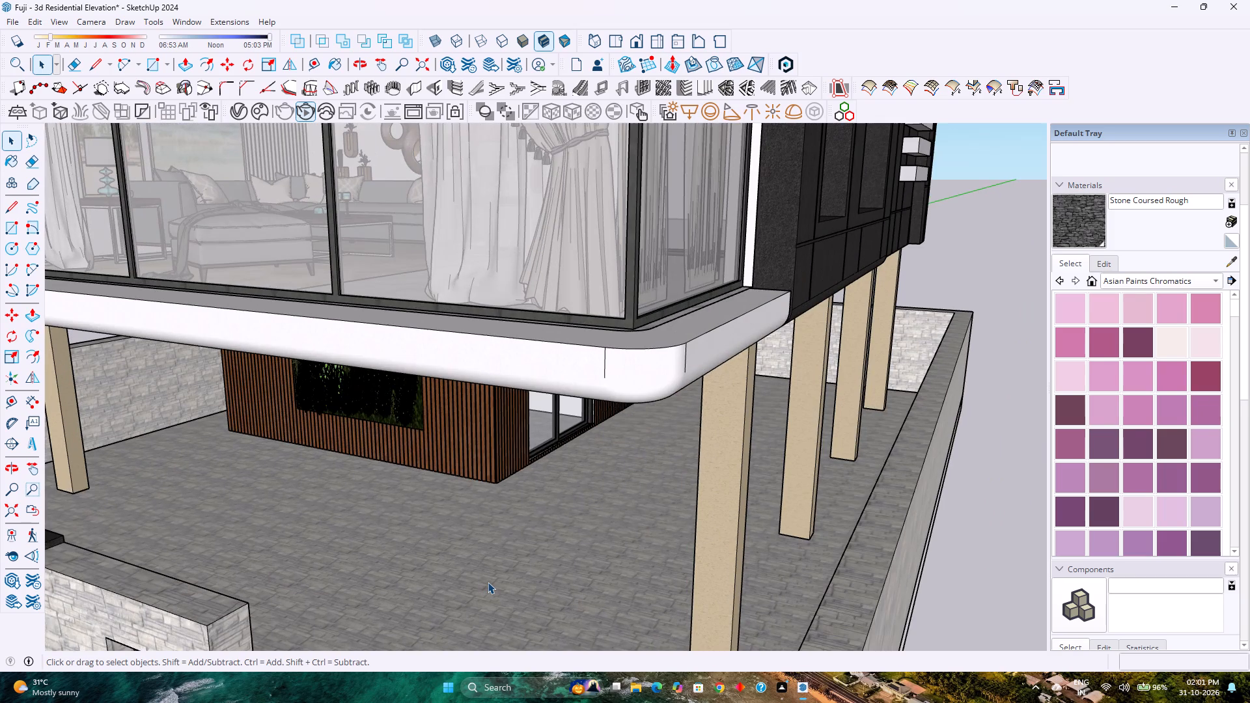
middle_click_drag(488, 580, 486, 423, "shift")
scroll(486, 422, "up", 1, "shift")
double_click(484, 426)
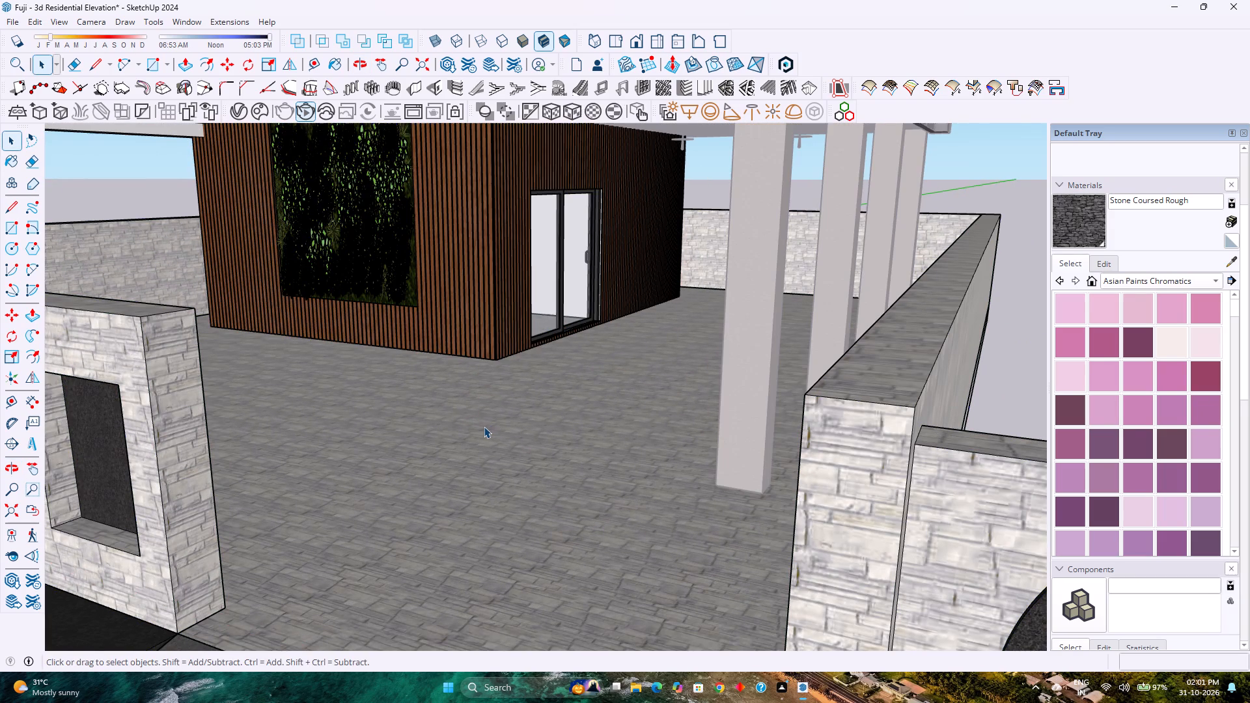
left_click(468, 453)
left_click(1104, 285)
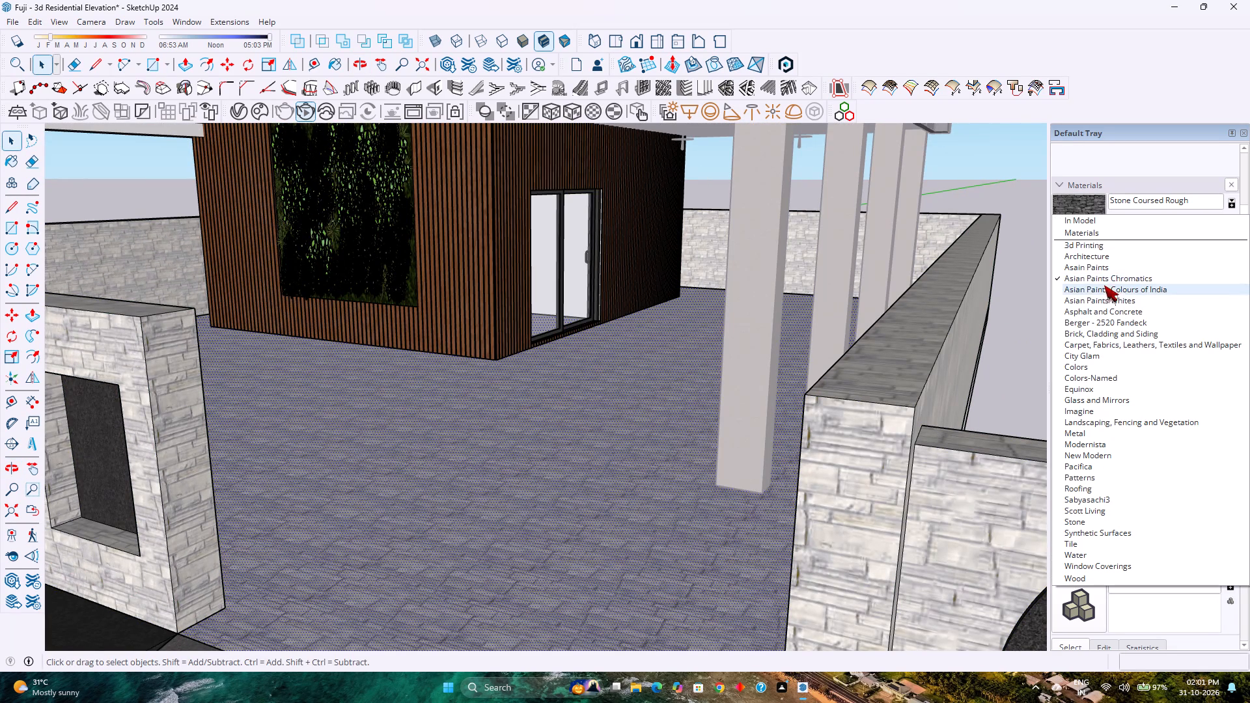
left_click(1100, 222)
scroll(1123, 450, "down", 1)
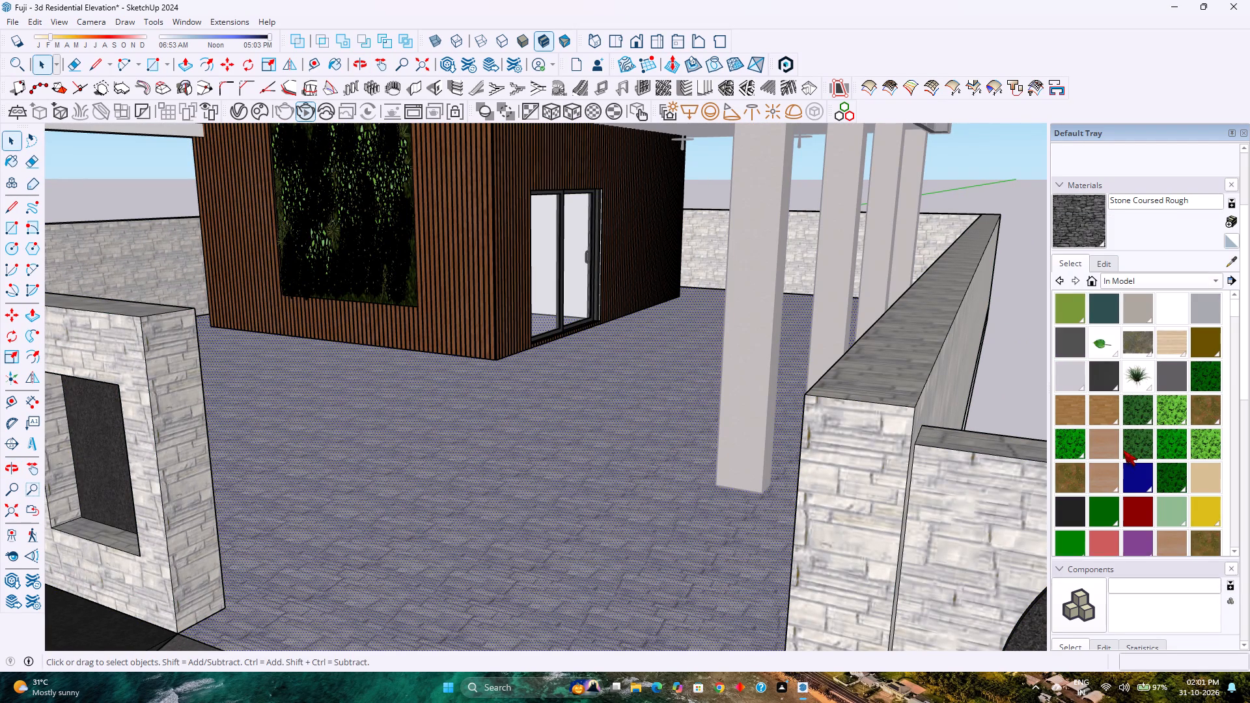
scroll(1123, 450, "down", 10)
scroll(1122, 448, "up", 3)
scroll(1122, 448, "down", 5)
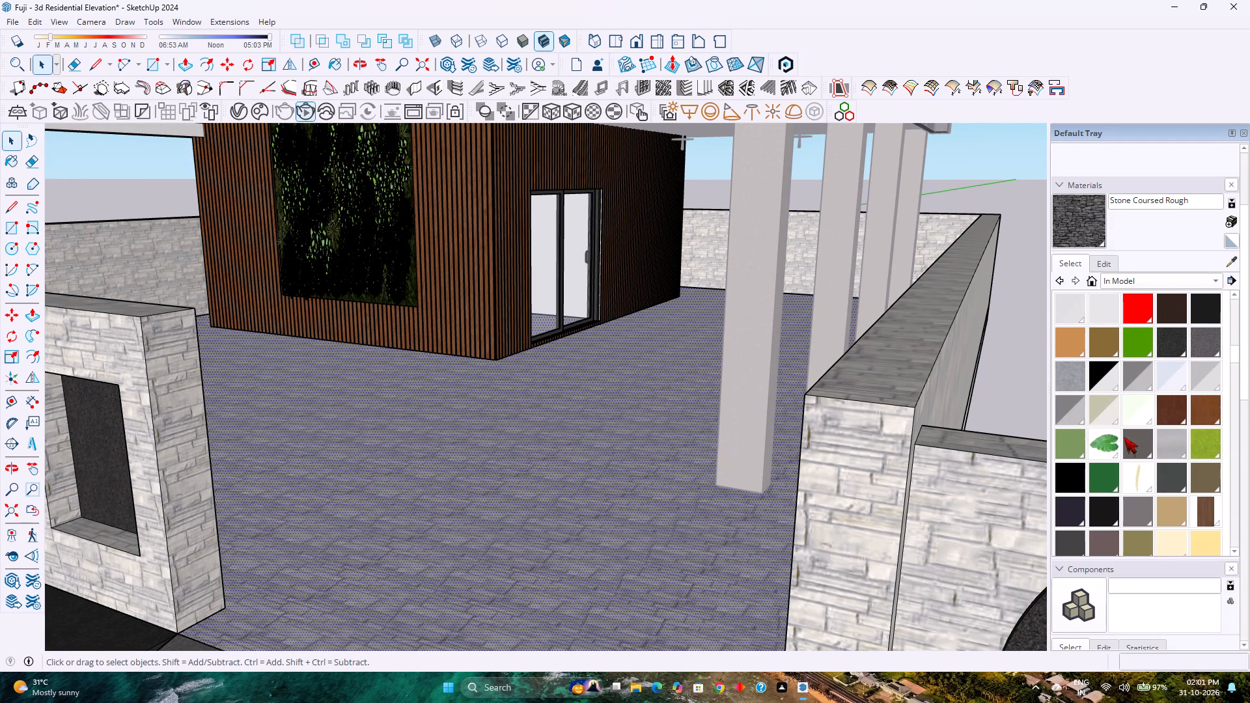
scroll(1064, 88, "down", 1)
scroll(1133, 441, "down", 5)
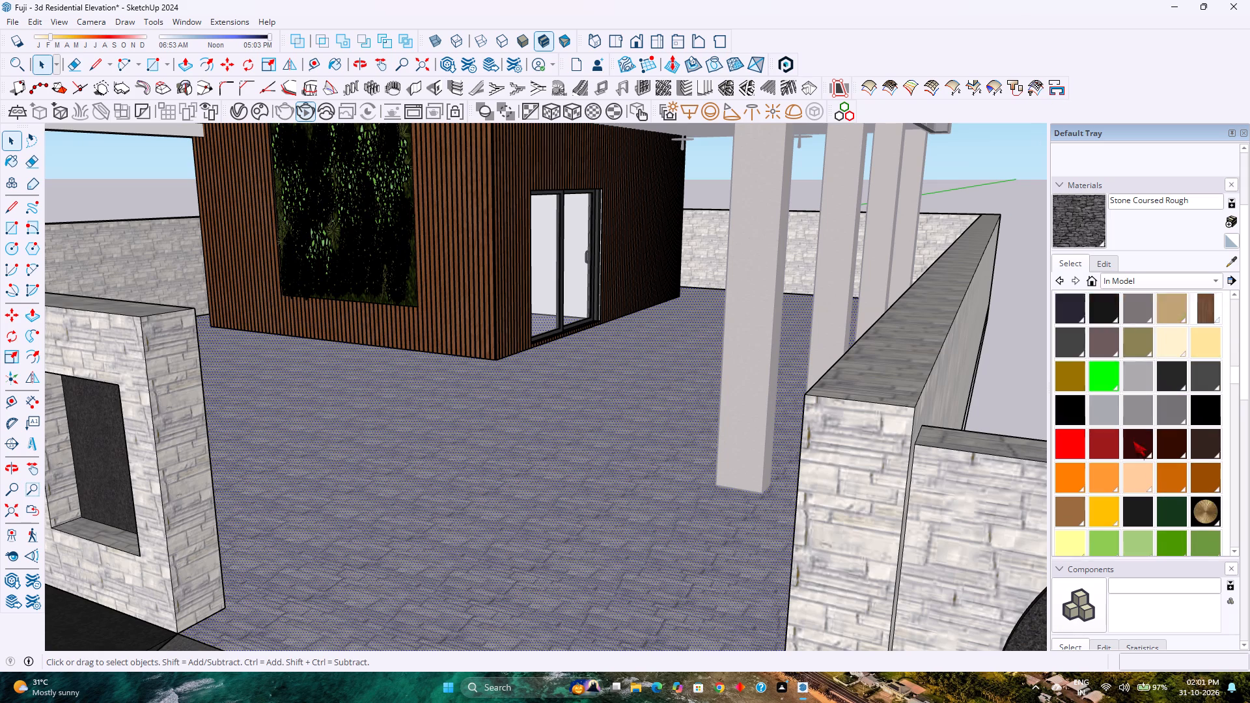
scroll(1133, 441, "down", 8)
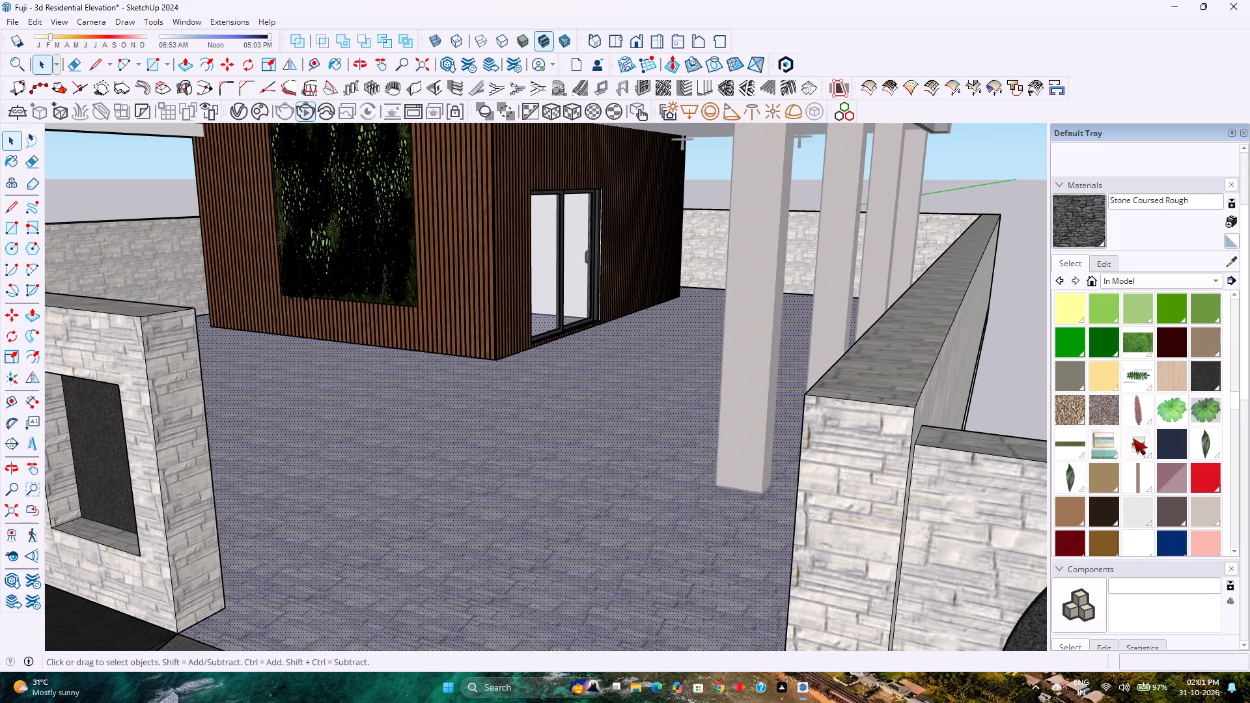
scroll(1133, 438, "down", 8)
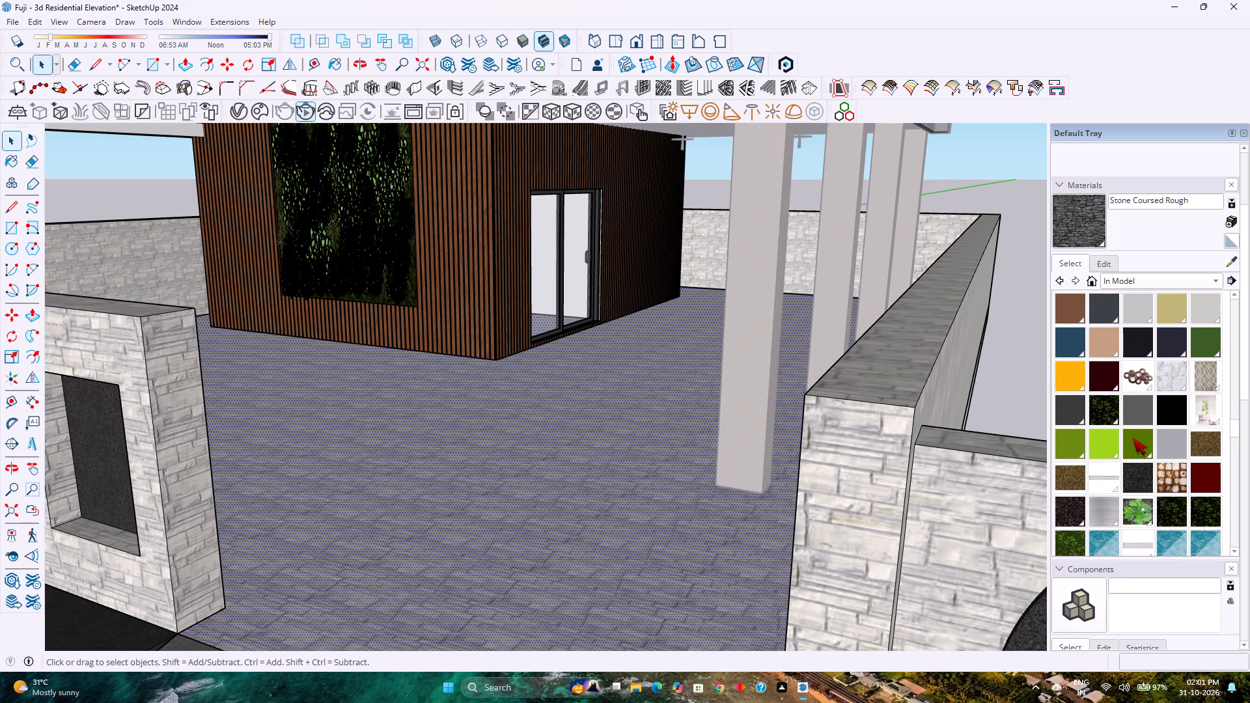
scroll(1133, 438, "down", 6)
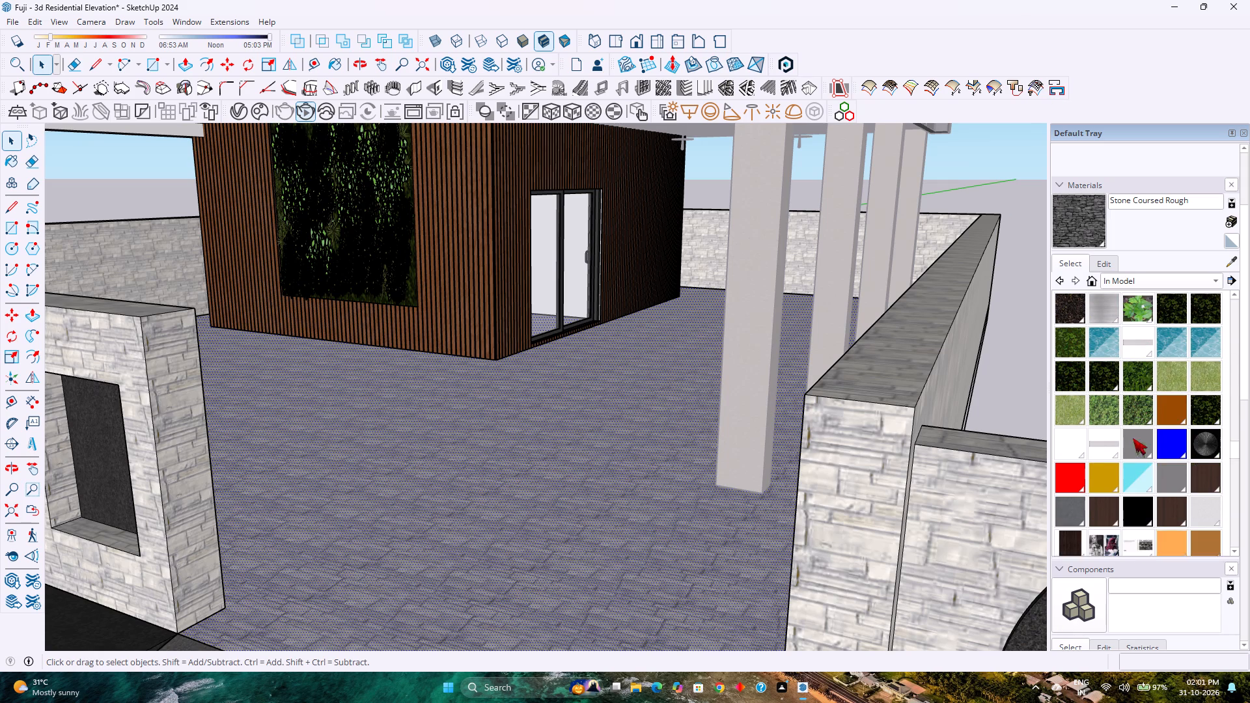
scroll(1133, 438, "down", 9)
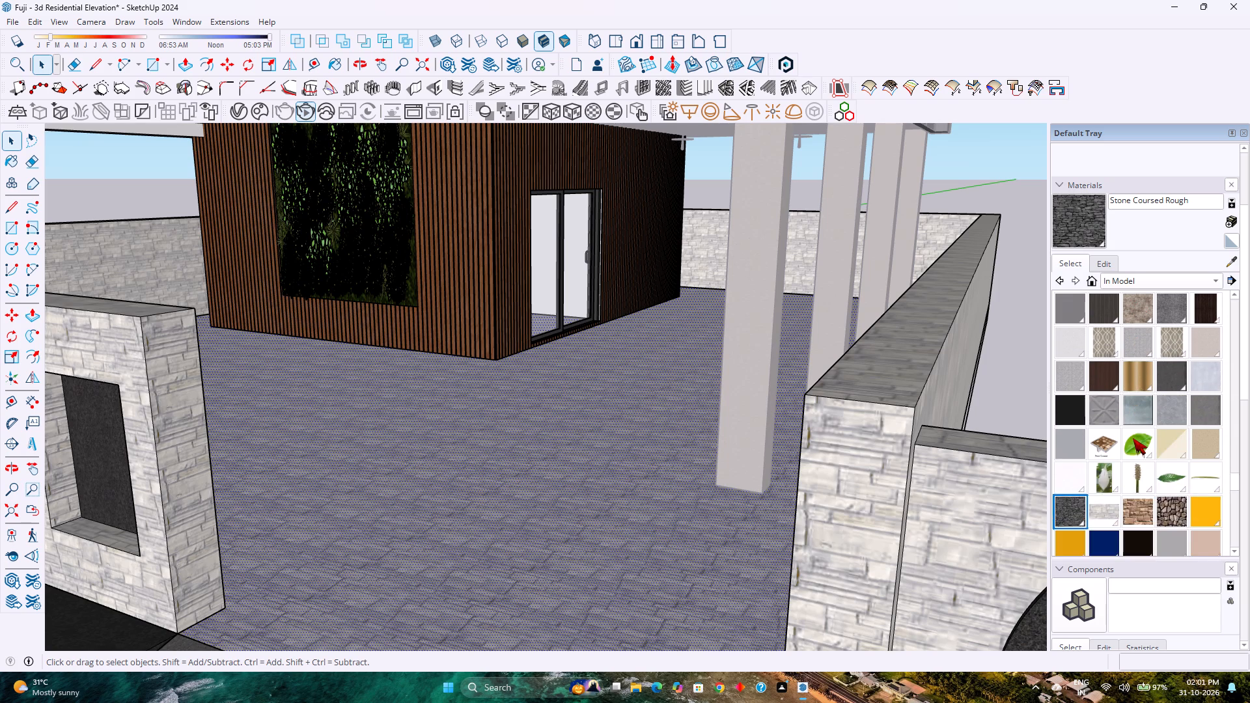
scroll(1133, 438, "down", 8)
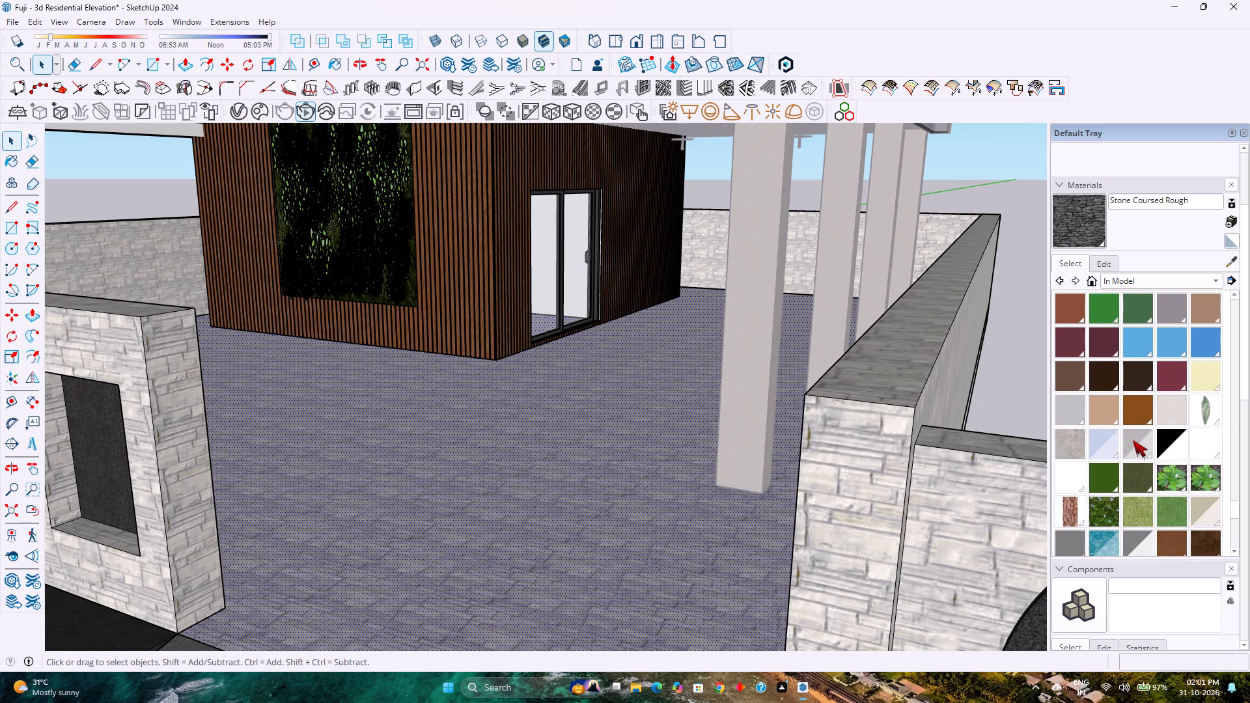
left_click(1068, 440)
left_click(499, 467)
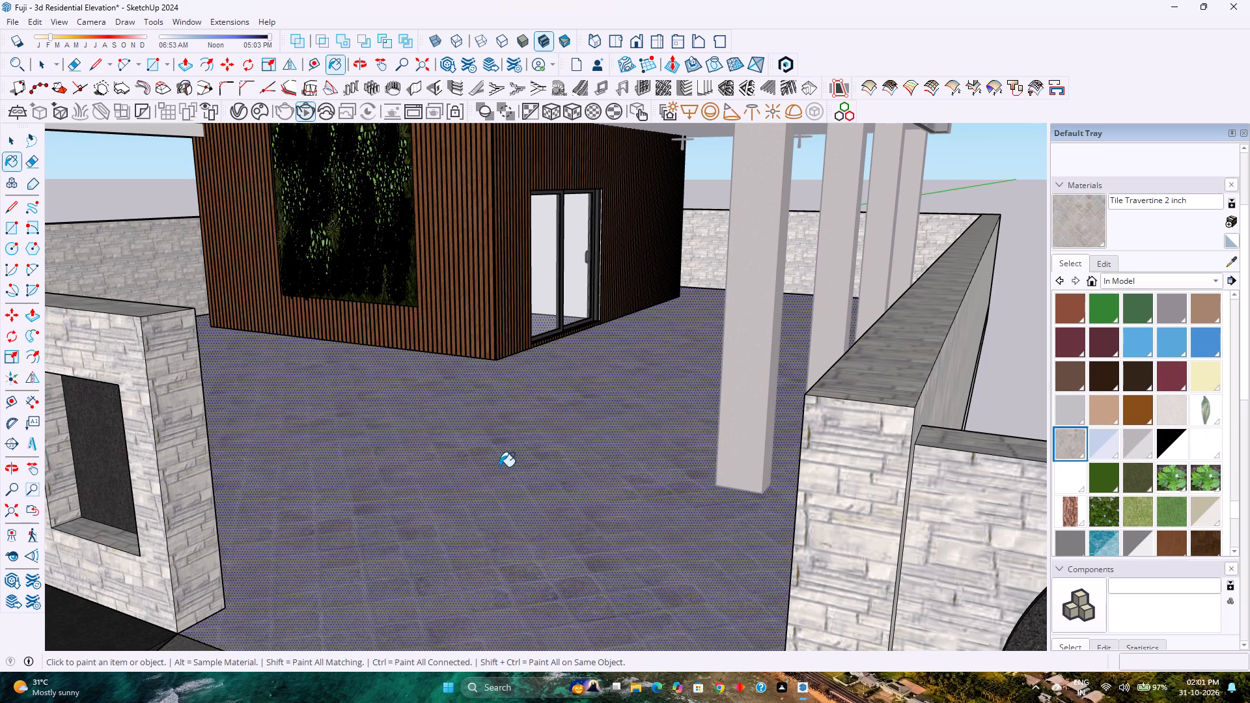
scroll(503, 462, "down", 9)
middle_click_drag(528, 450, 543, 491)
key("space")
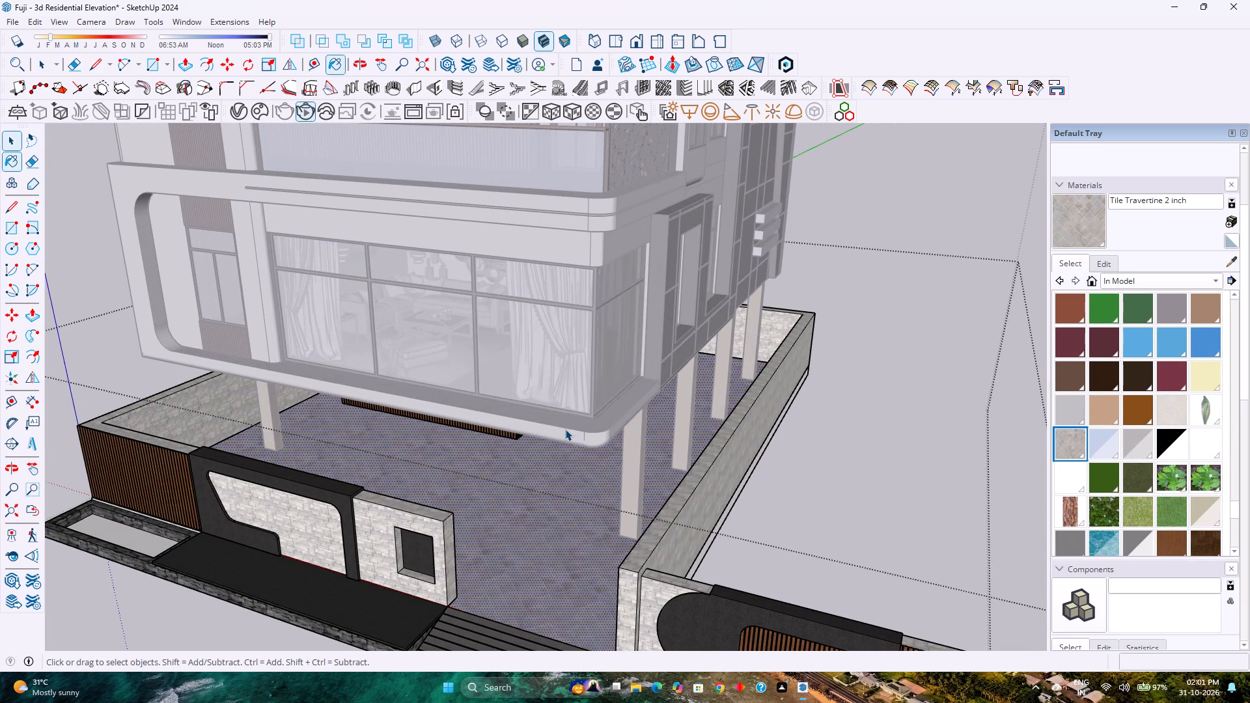
scroll(565, 429, "down", 2)
key("Escape")
Review the repainted courtyard floor from the entrance steps and save the model.
scroll(562, 453, "down", 1)
scroll(561, 468, "up", 8)
middle_click_drag(556, 472, 581, 420)
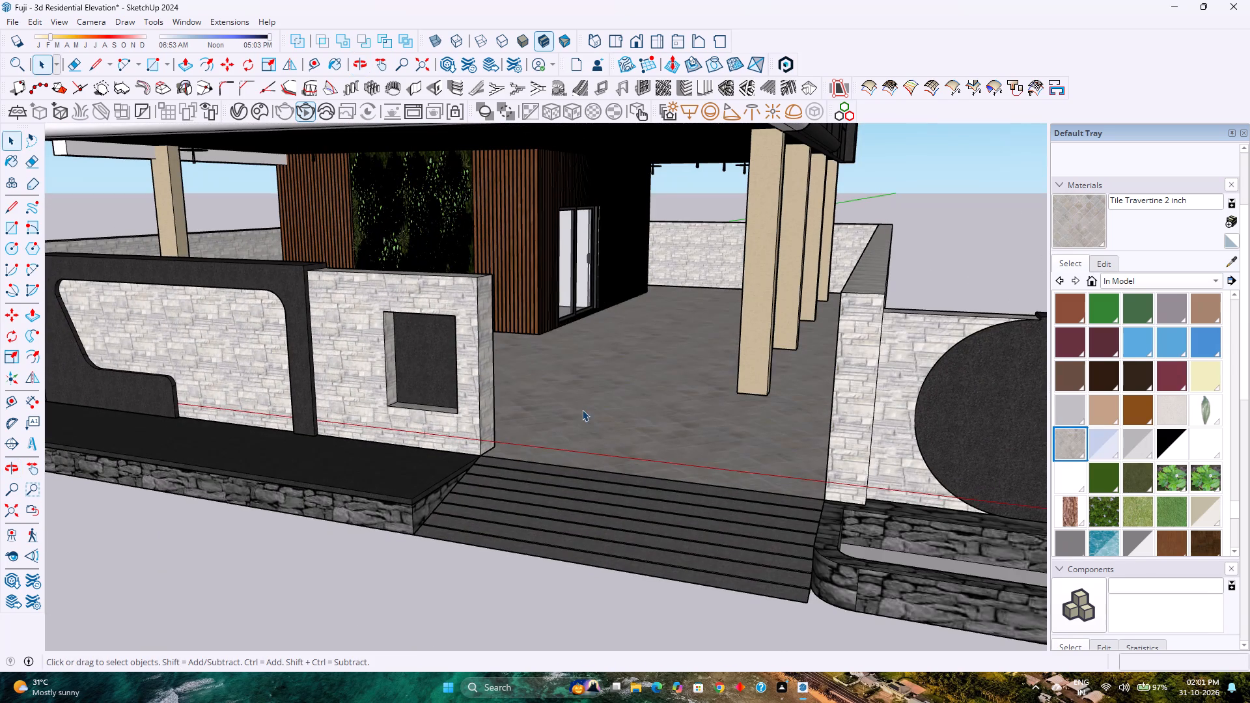
key("ctrl+s")
Select the house group at the wood-clad wall beside the sliding door.
scroll(556, 249, "down", 8)
scroll(565, 244, "up", 3)
scroll(565, 244, "down", 2)
scroll(565, 244, "up", 2)
scroll(565, 244, "down", 1)
scroll(557, 244, "up", 2)
left_click(541, 241)
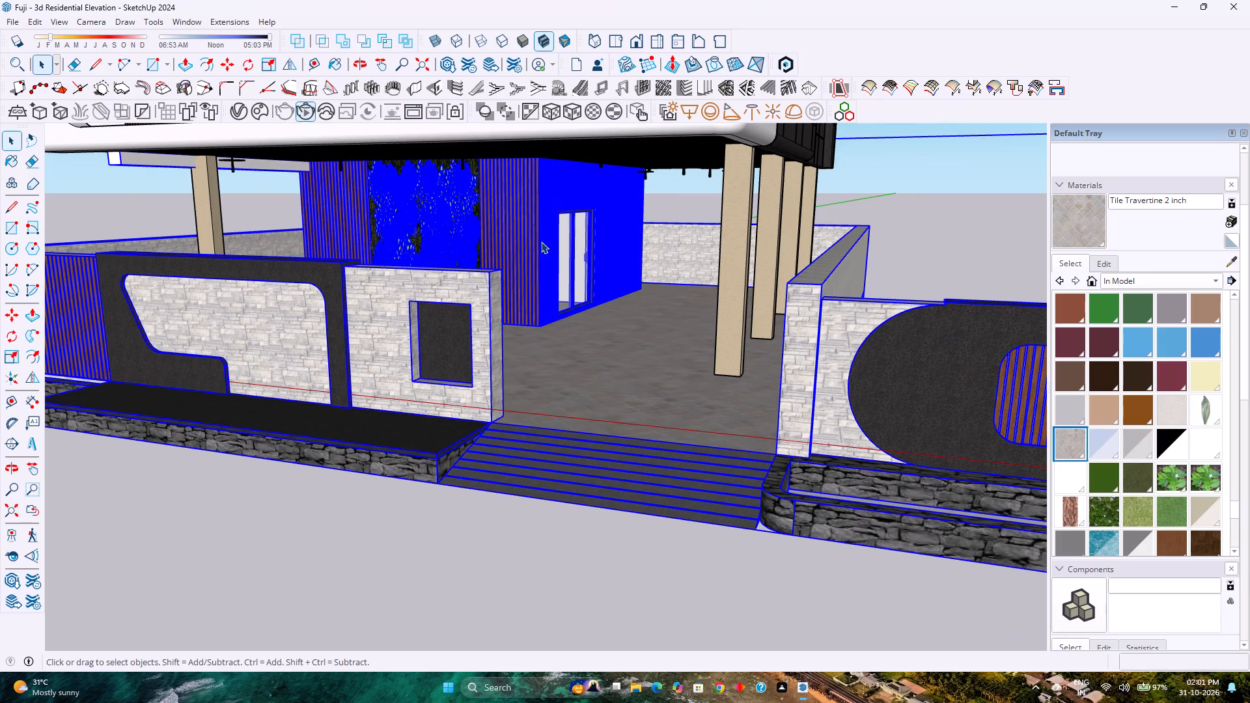
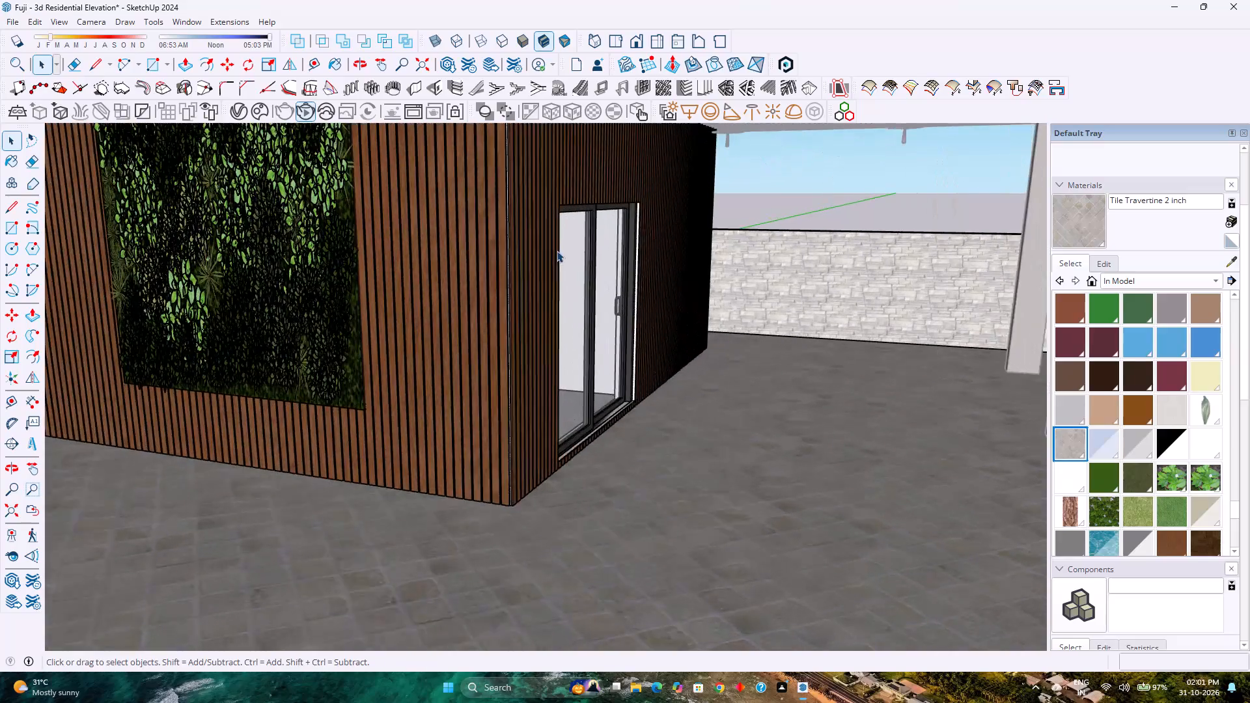
Inside the wood-clad wall group, select the narrow white face at the corner beside the sliding door and load the Asian Paints Chromatics material collection.
double_click(531, 316)
scroll(531, 316, "up", 9)
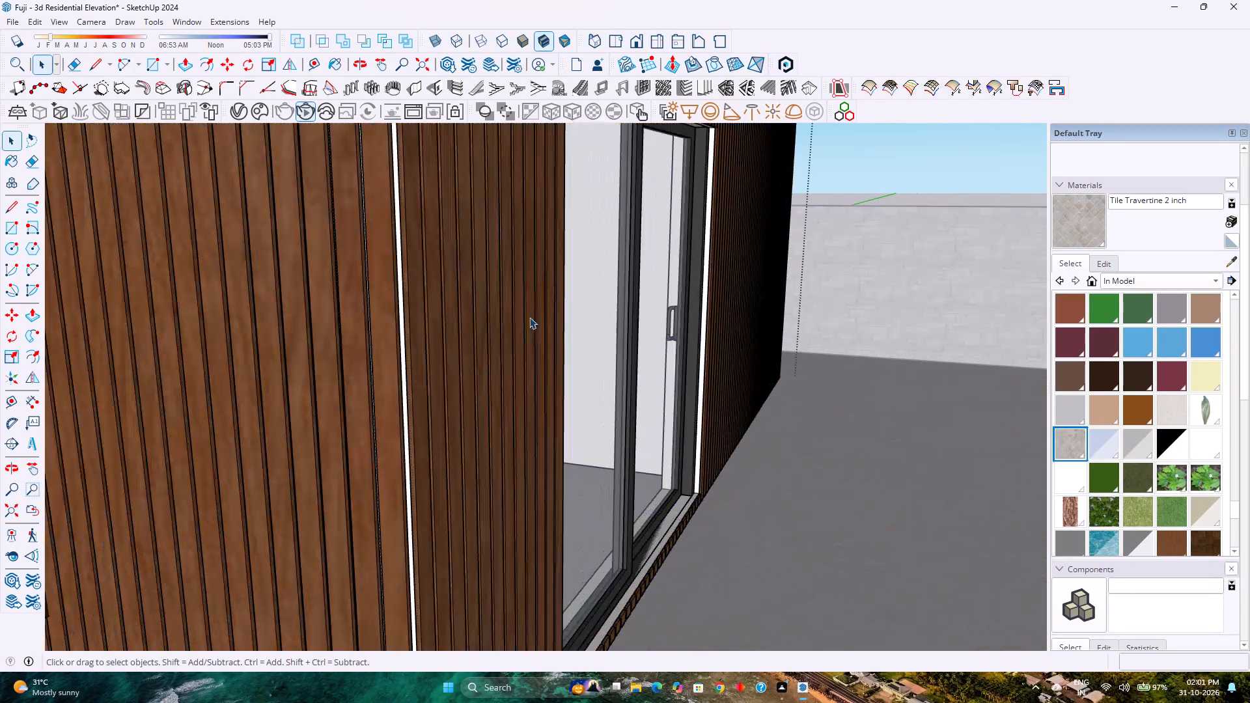
scroll(416, 309, "up", 13)
left_click(382, 289)
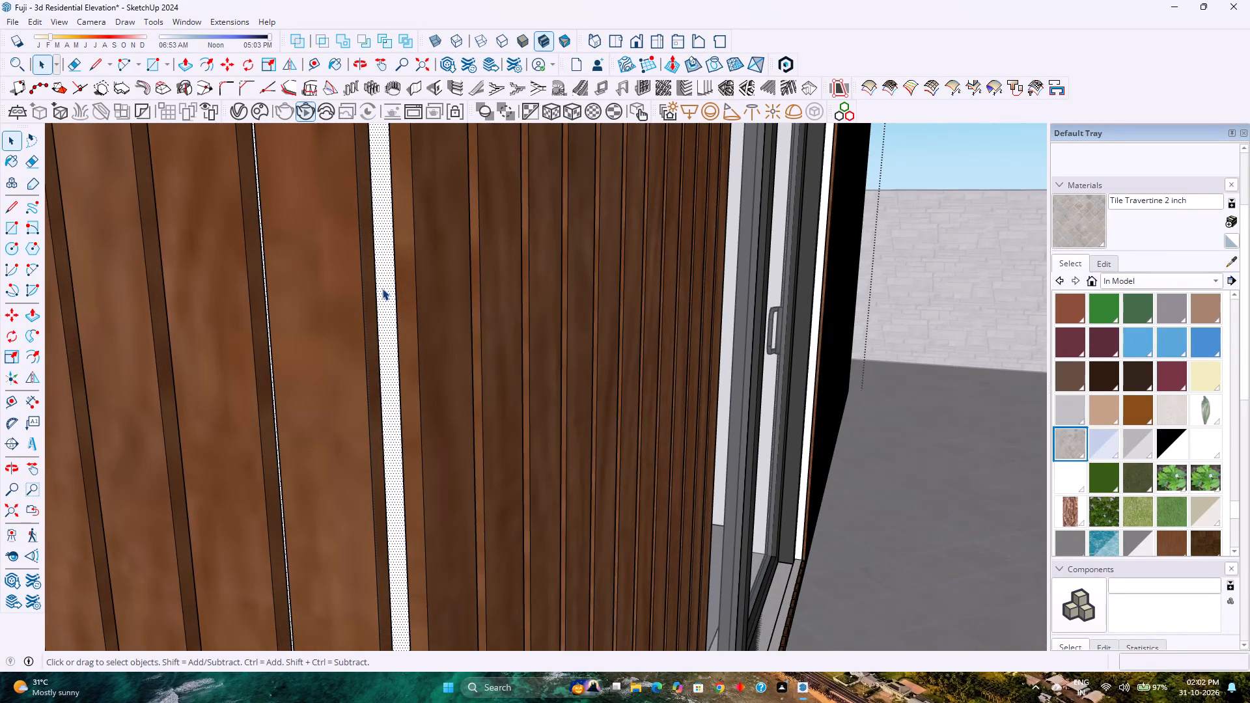
left_click(1137, 280)
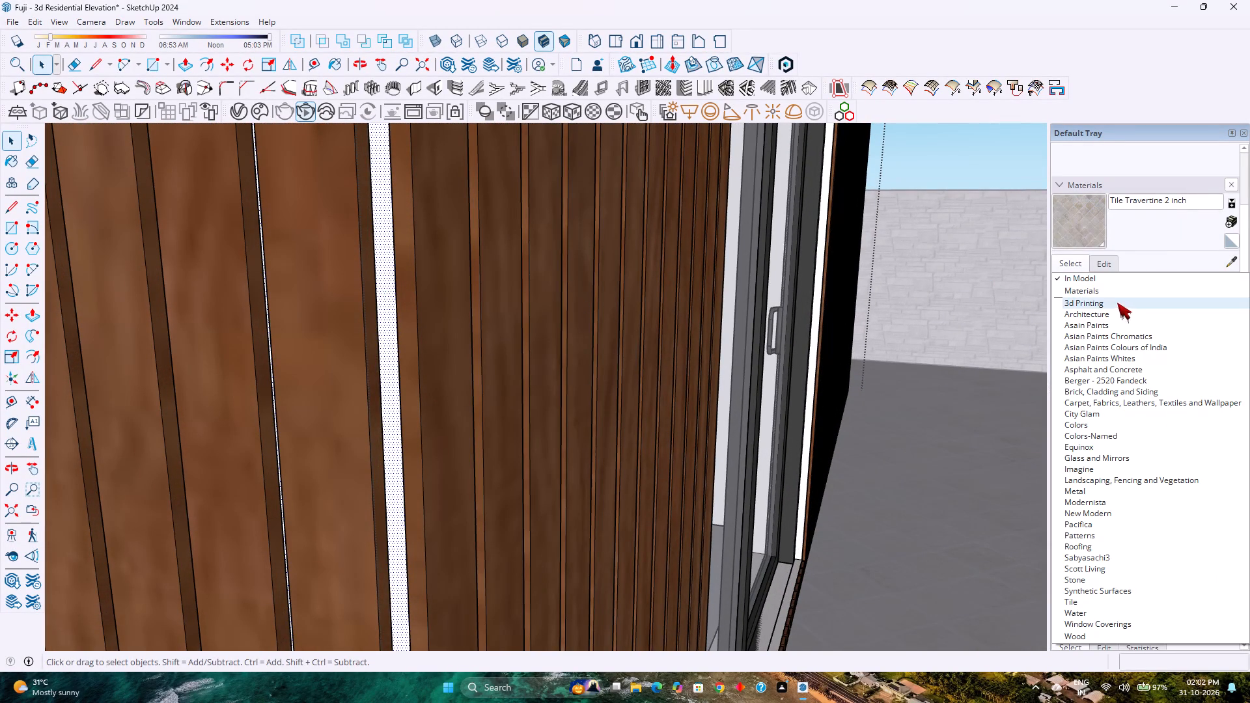
left_click(1115, 335)
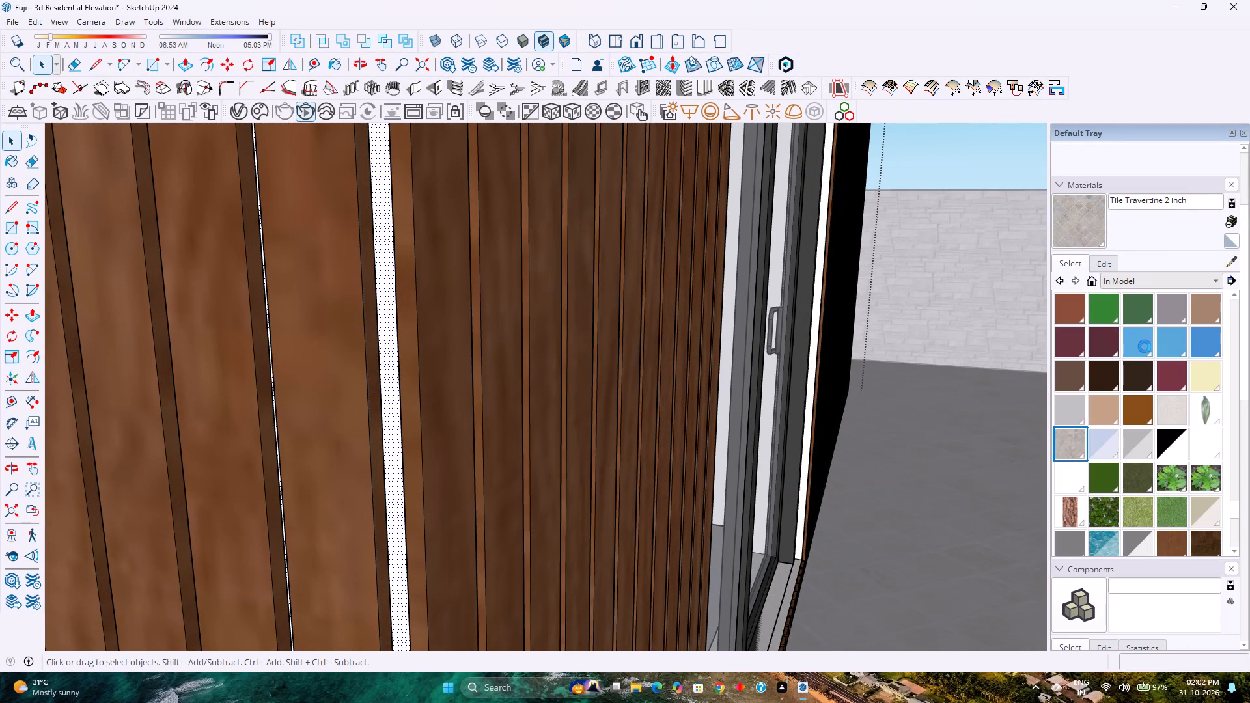
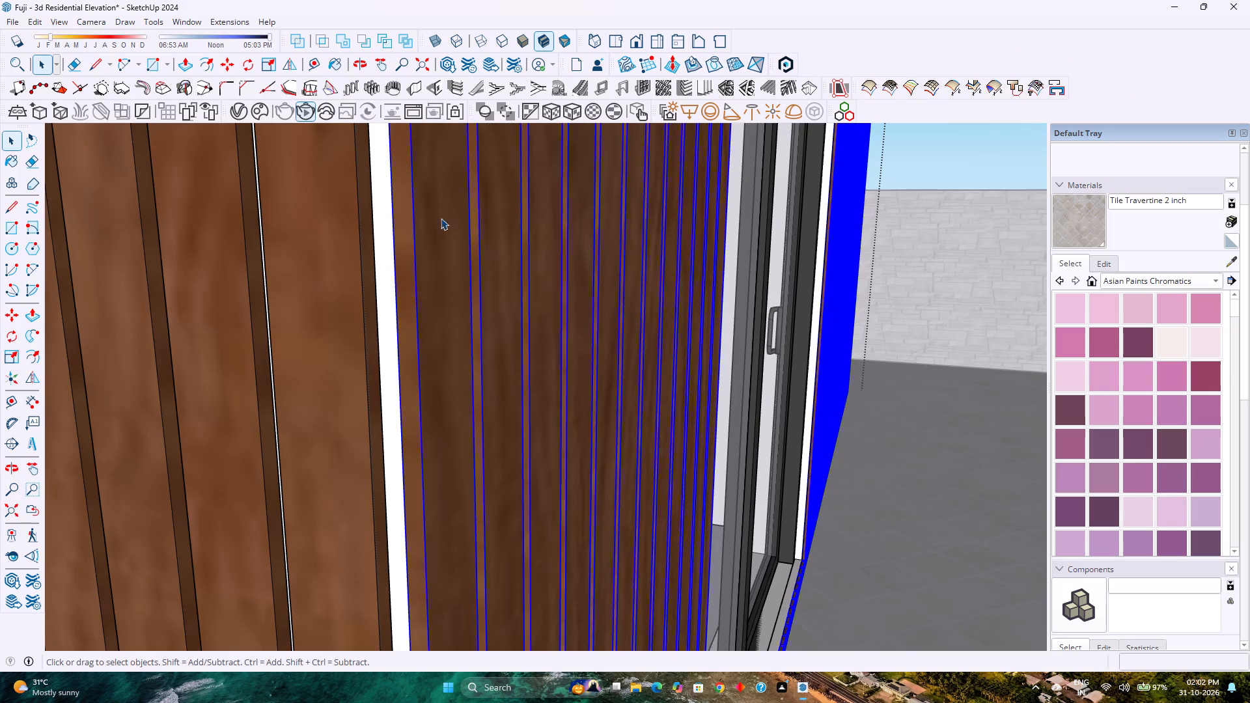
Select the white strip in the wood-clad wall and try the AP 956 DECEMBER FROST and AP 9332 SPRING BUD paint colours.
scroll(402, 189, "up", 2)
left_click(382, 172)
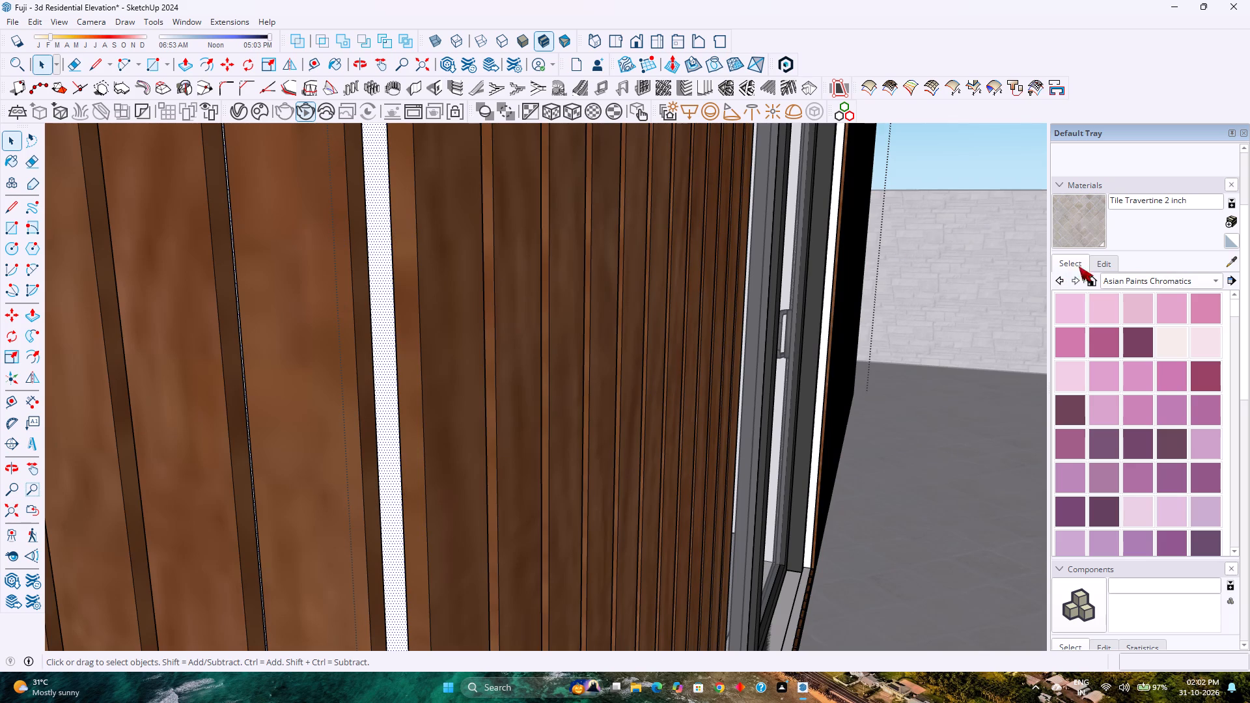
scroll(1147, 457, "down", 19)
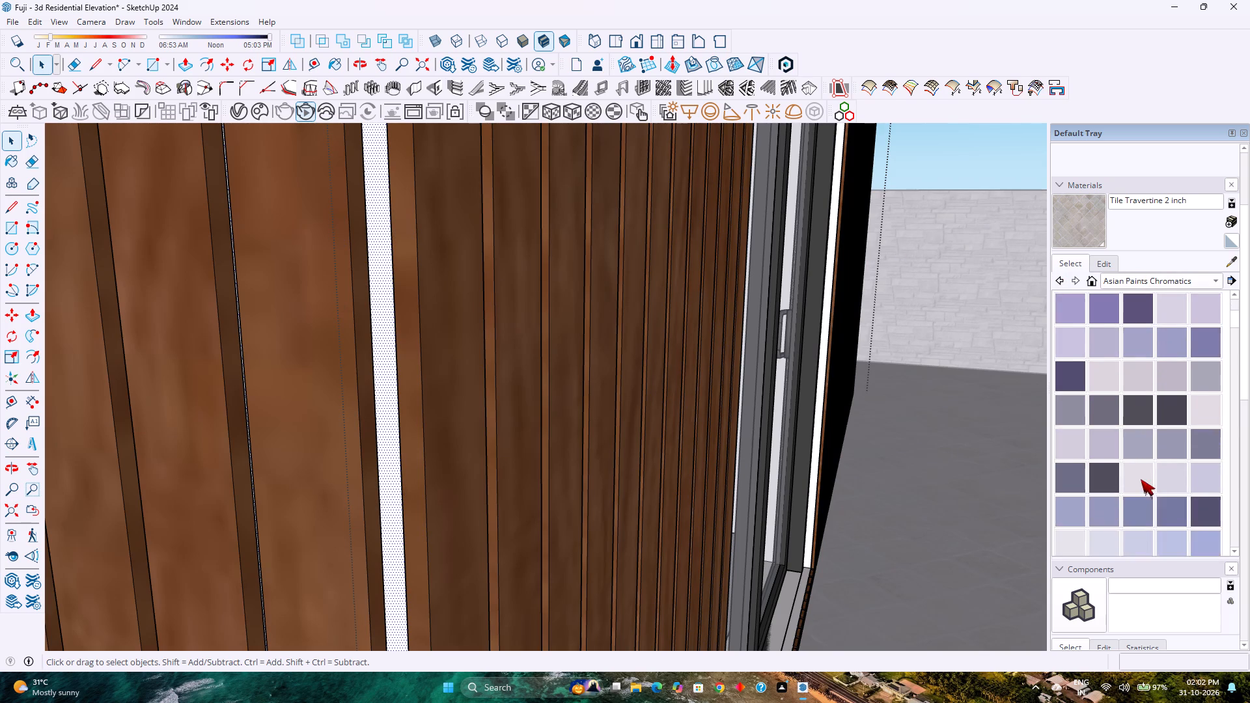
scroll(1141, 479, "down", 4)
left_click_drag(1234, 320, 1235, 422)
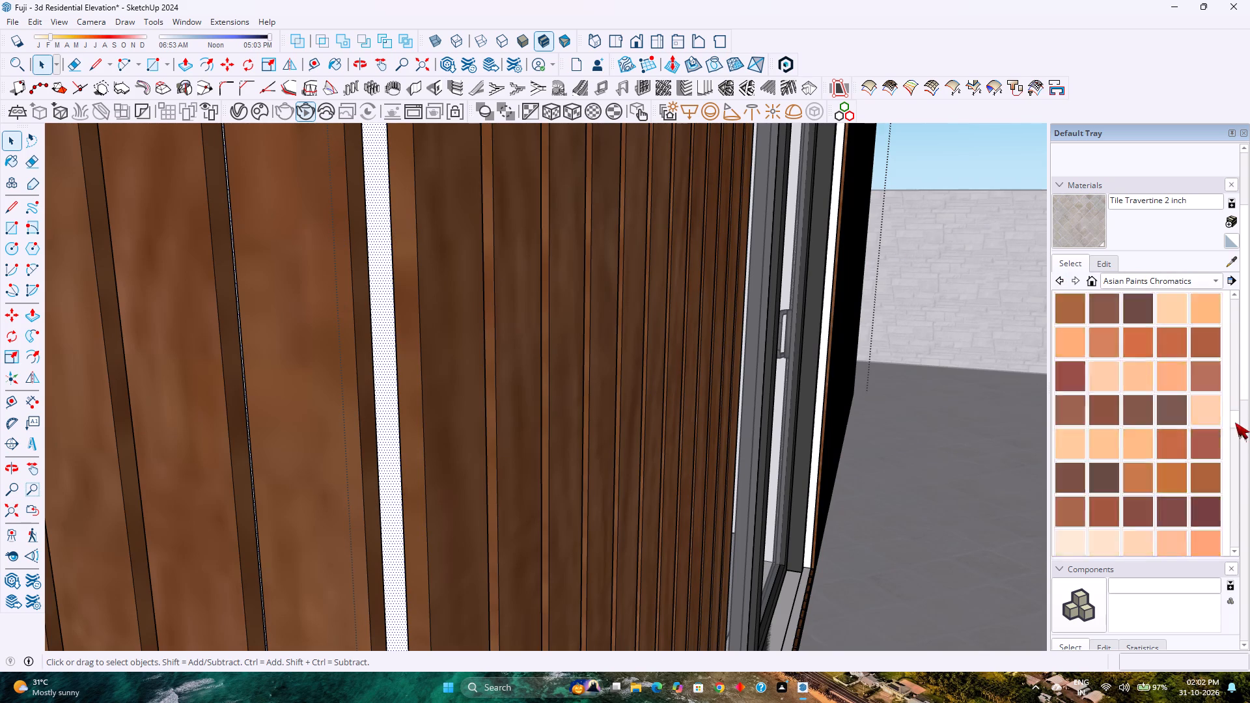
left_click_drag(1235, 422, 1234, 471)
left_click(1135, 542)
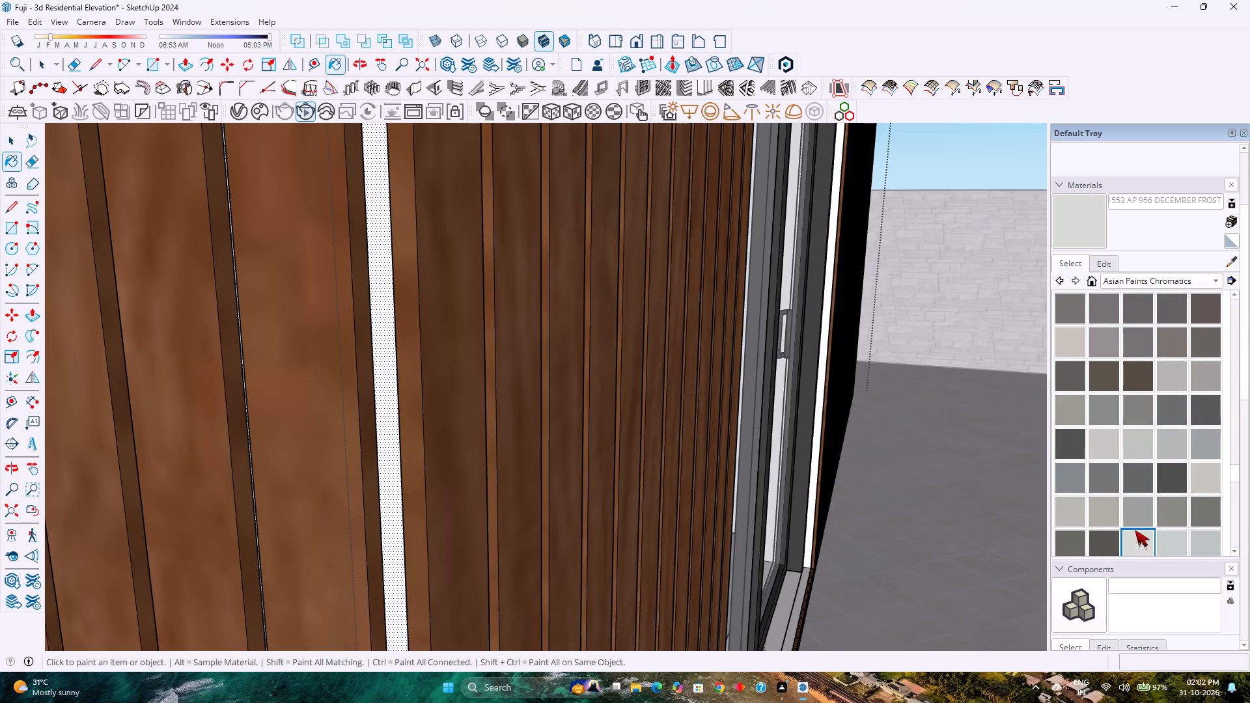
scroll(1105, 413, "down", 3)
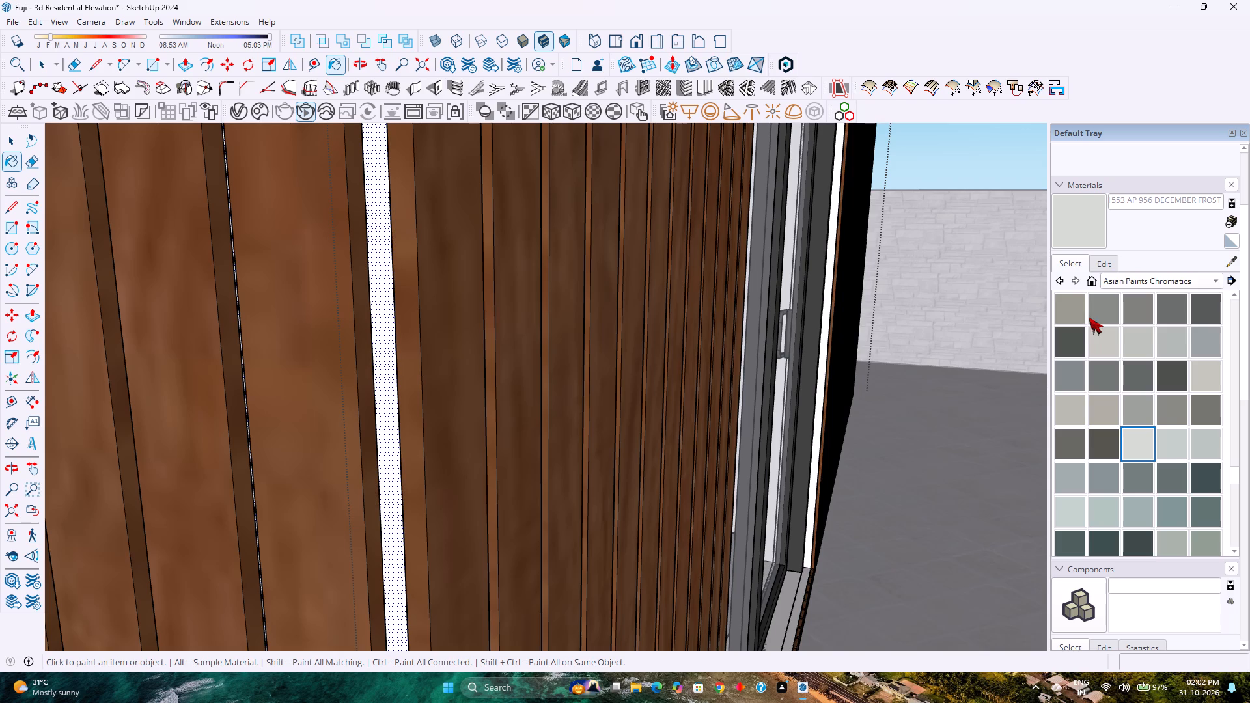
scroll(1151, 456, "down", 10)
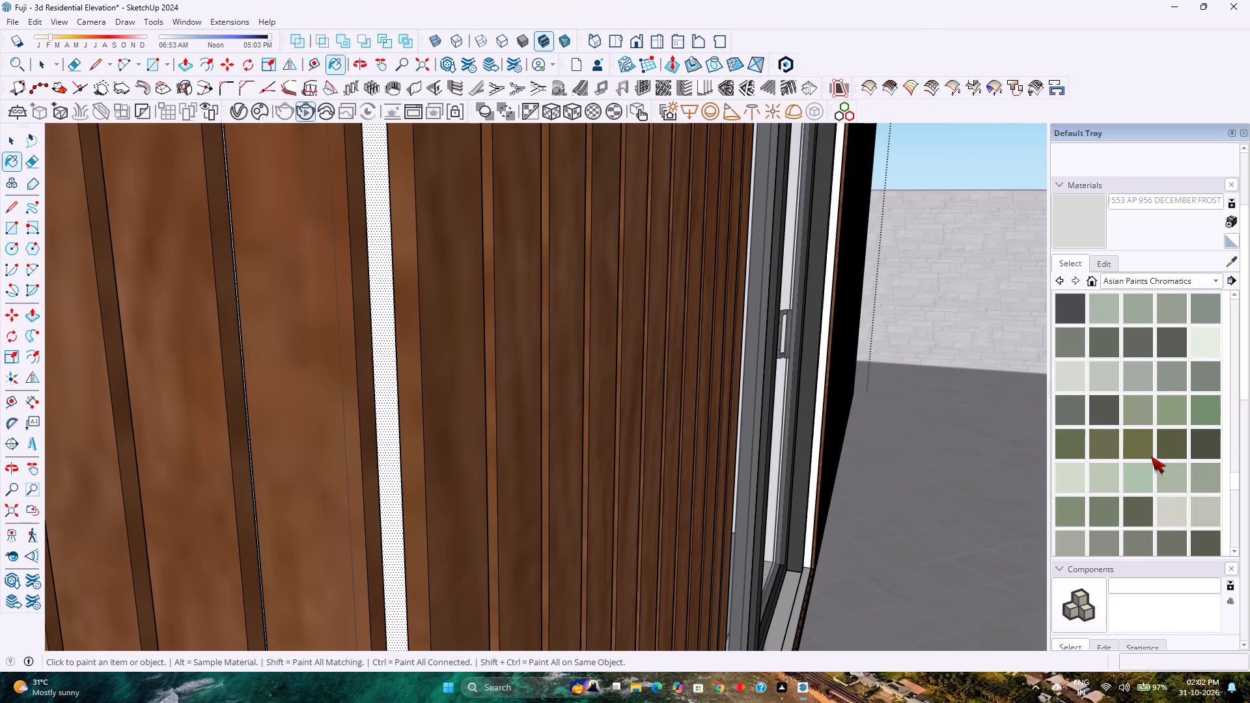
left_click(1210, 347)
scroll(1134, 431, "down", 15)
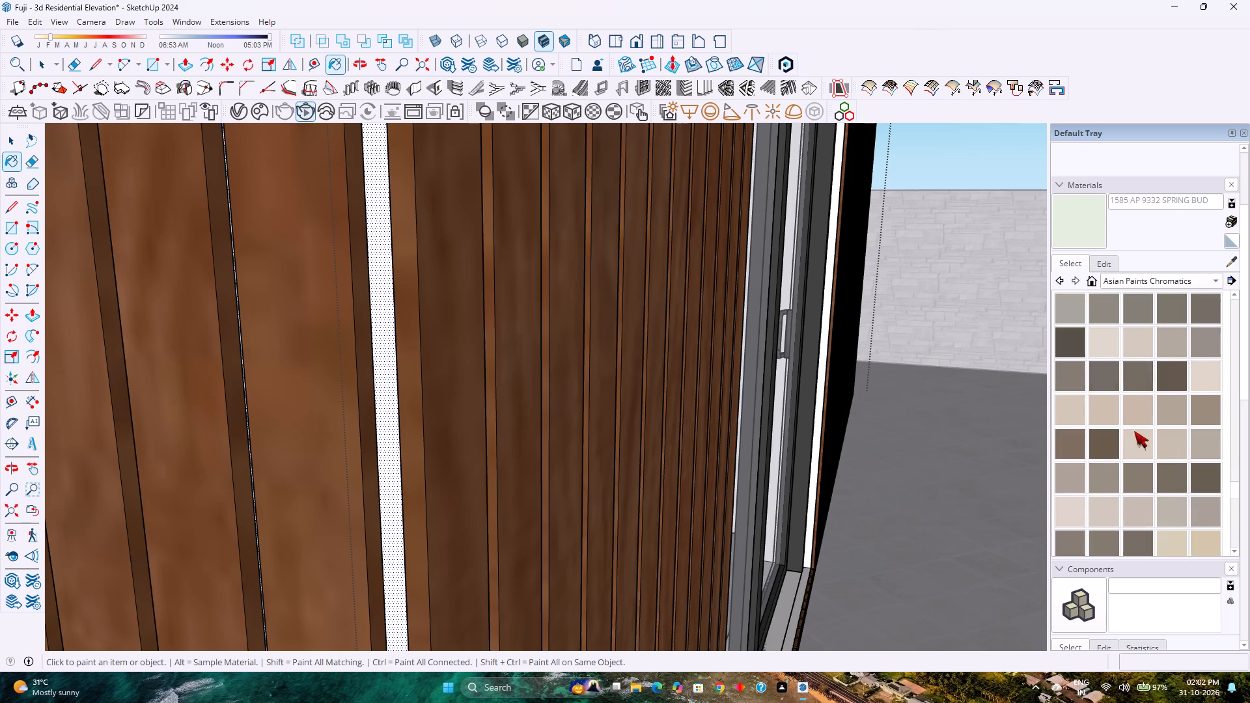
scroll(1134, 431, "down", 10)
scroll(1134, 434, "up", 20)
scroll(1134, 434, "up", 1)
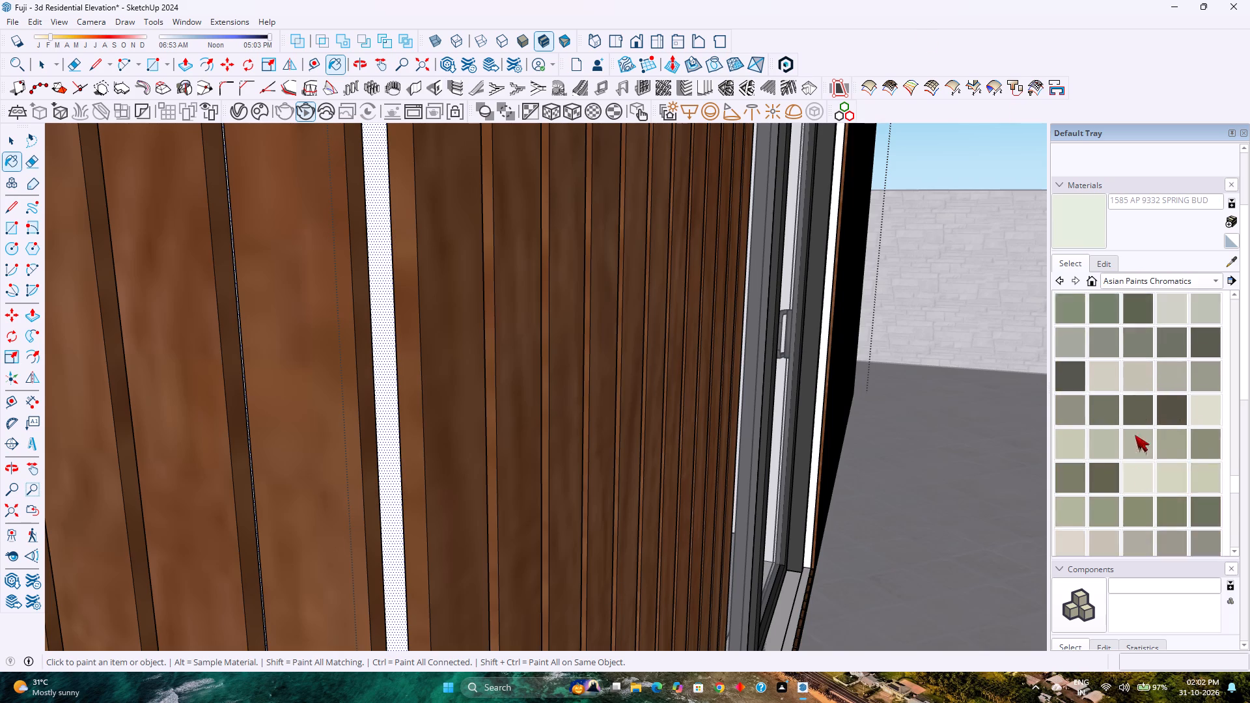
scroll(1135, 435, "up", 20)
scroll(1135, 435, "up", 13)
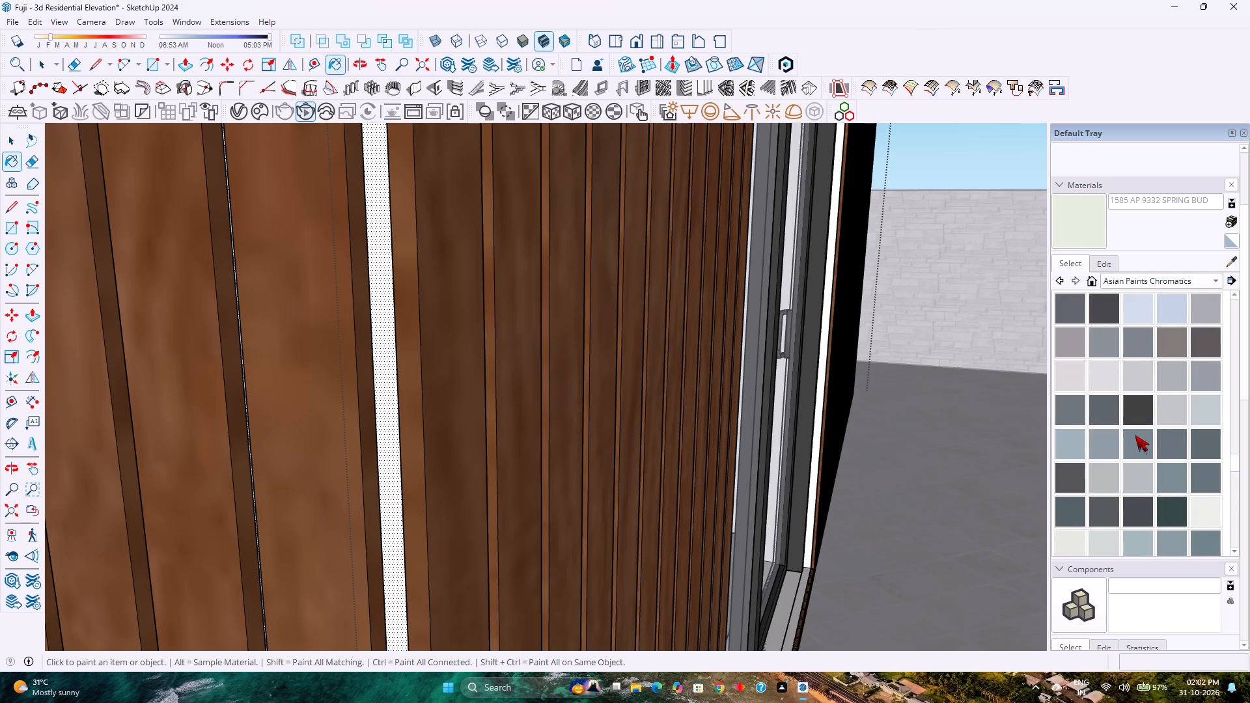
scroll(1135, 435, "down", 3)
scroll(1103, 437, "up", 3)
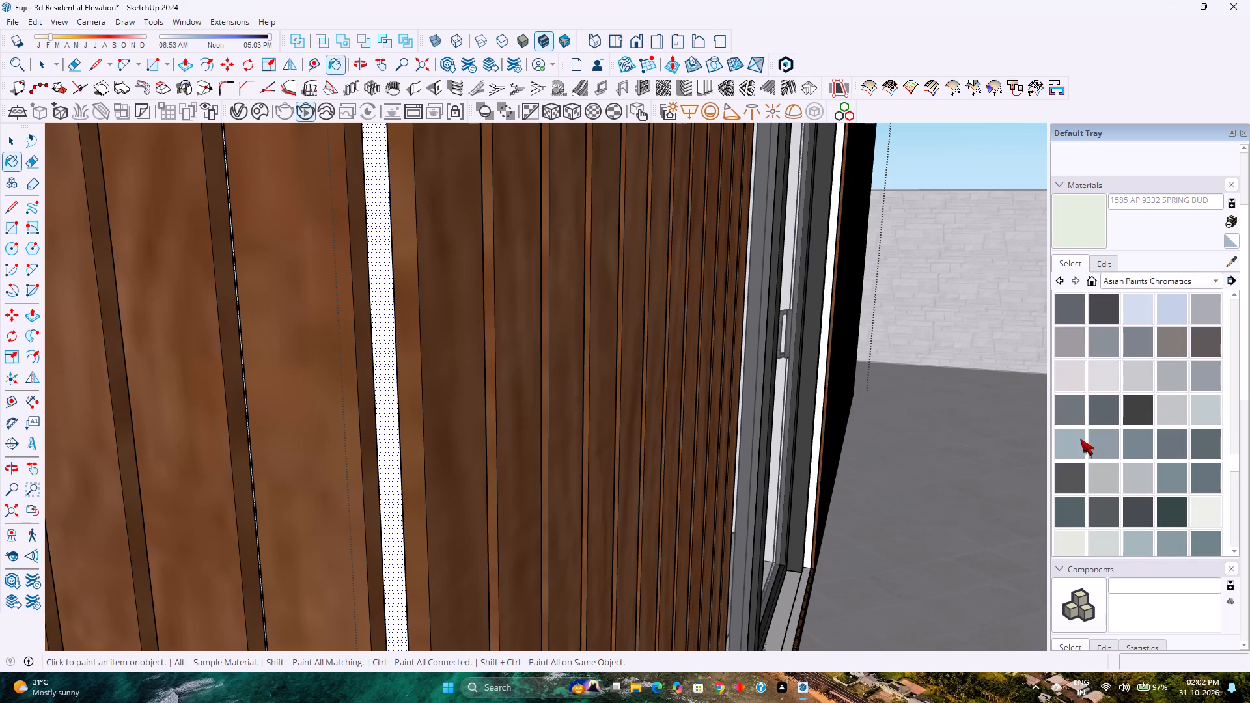
Compare the light grey Asian Paints shades, including Frozen Zanskar and SMOKE, and choose 1443 AP 8258 WINTER MOON.
left_click(1075, 448)
left_click(1102, 380)
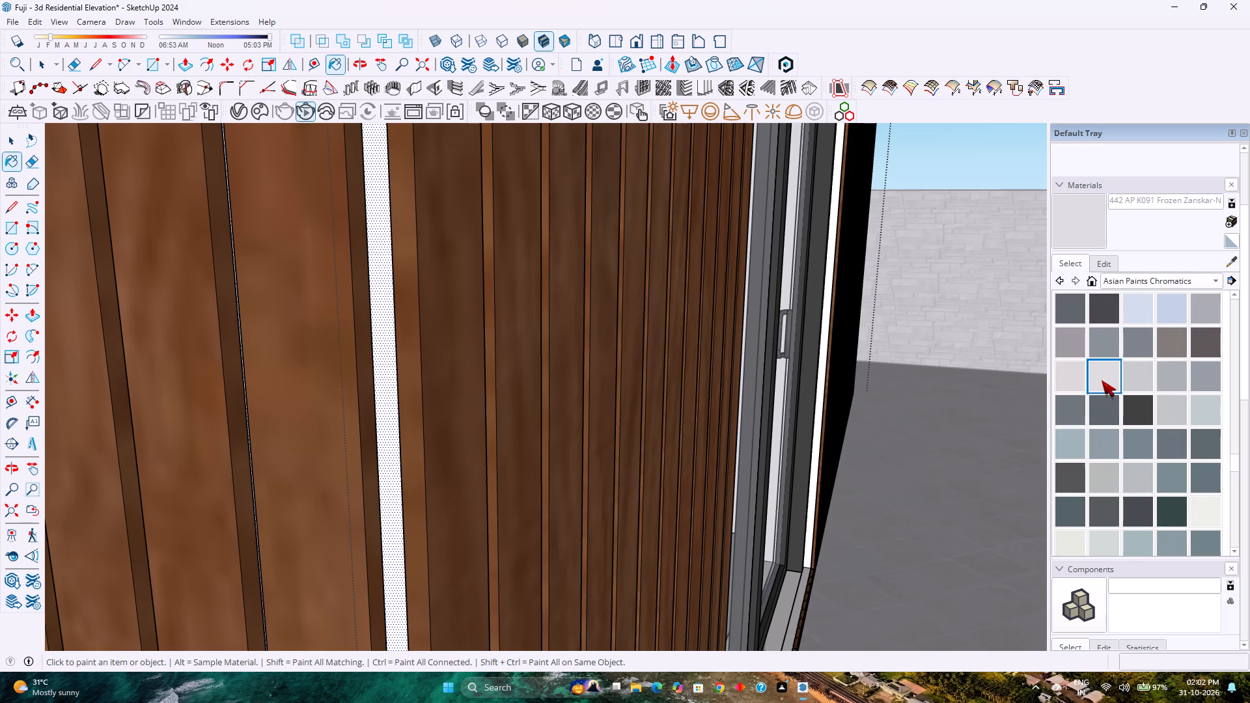
scroll(1102, 380, "up", 5)
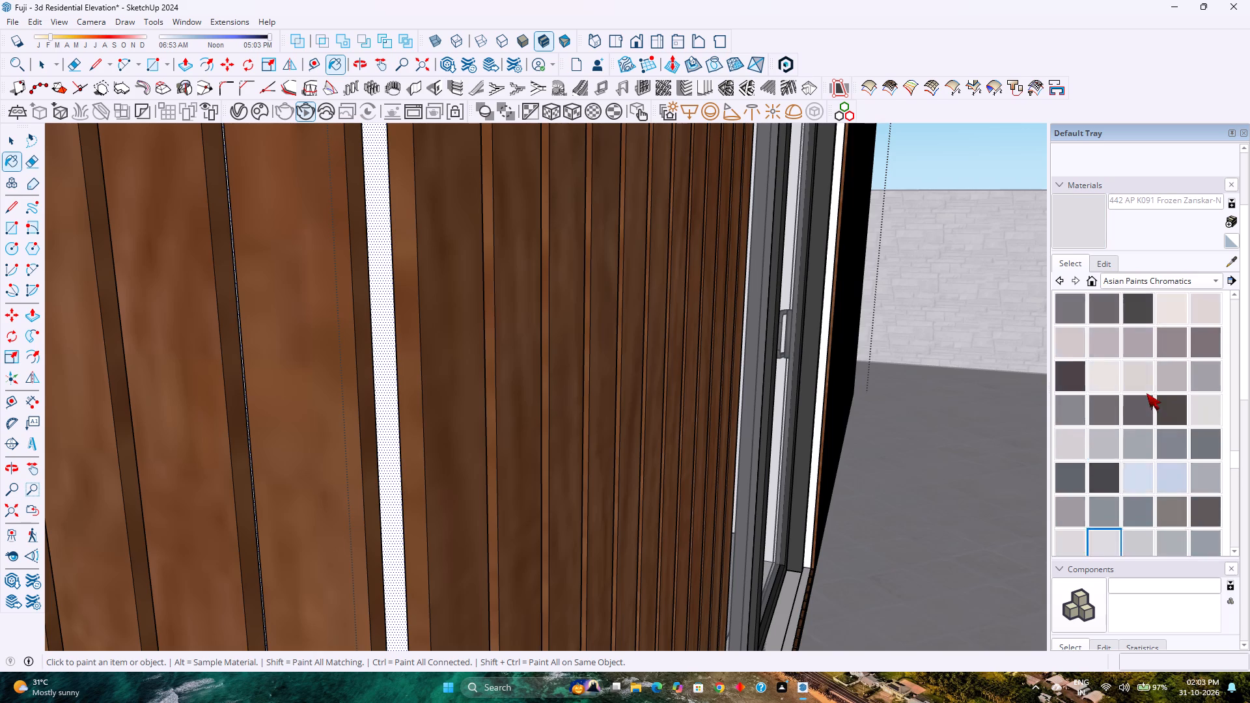
scroll(1146, 393, "up", 6)
scroll(1144, 405, "down", 3)
scroll(1144, 405, "up", 1)
scroll(1144, 405, "down", 5)
scroll(1124, 480, "down", 1)
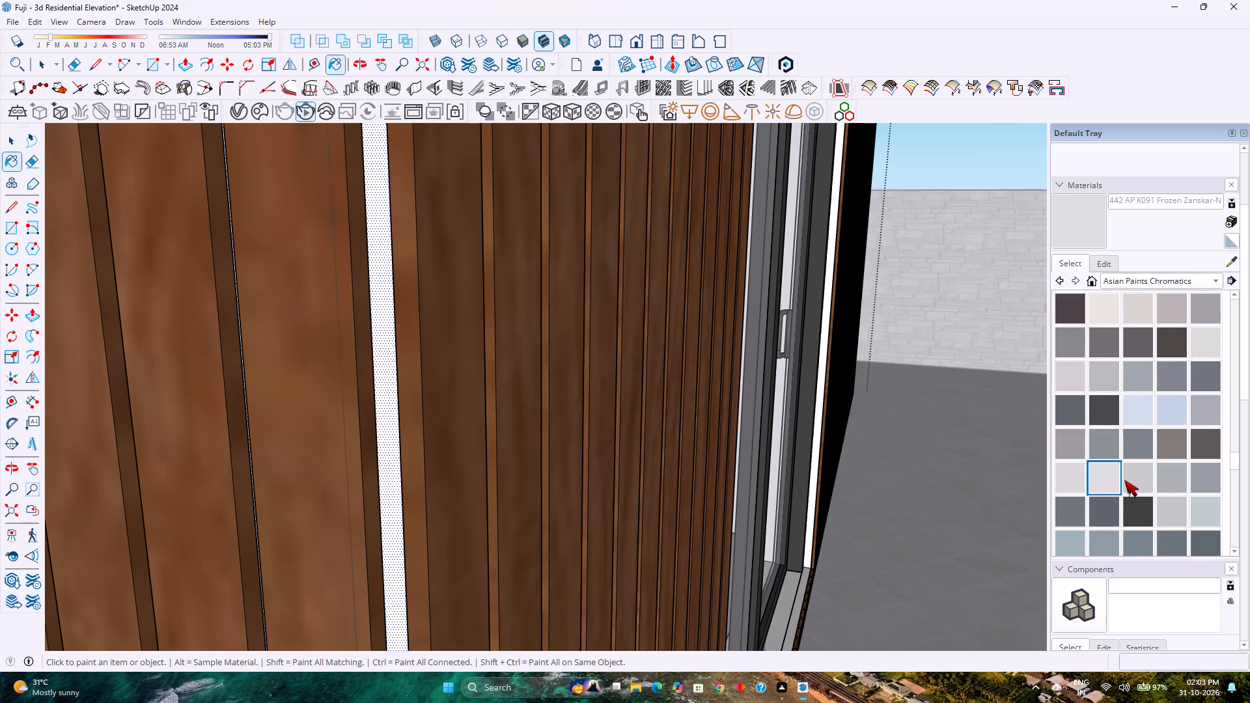
left_click(1165, 477)
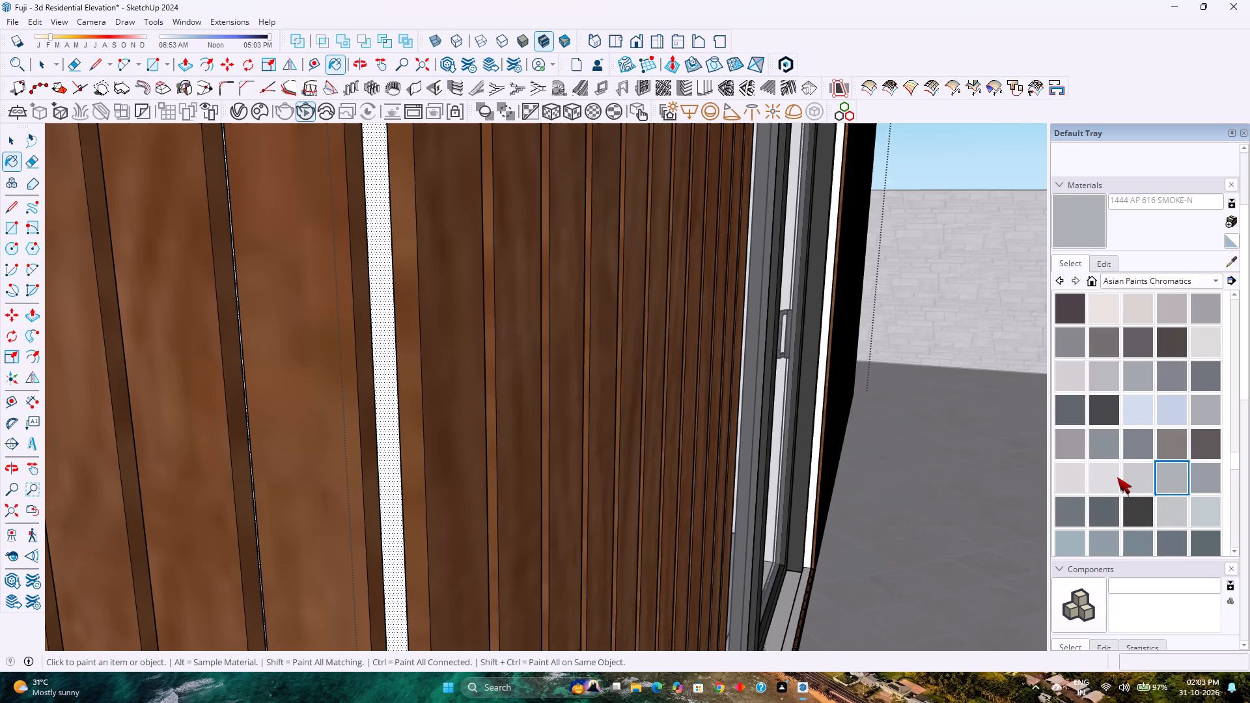
left_click(1113, 476)
left_click(1137, 475)
left_click(1109, 472)
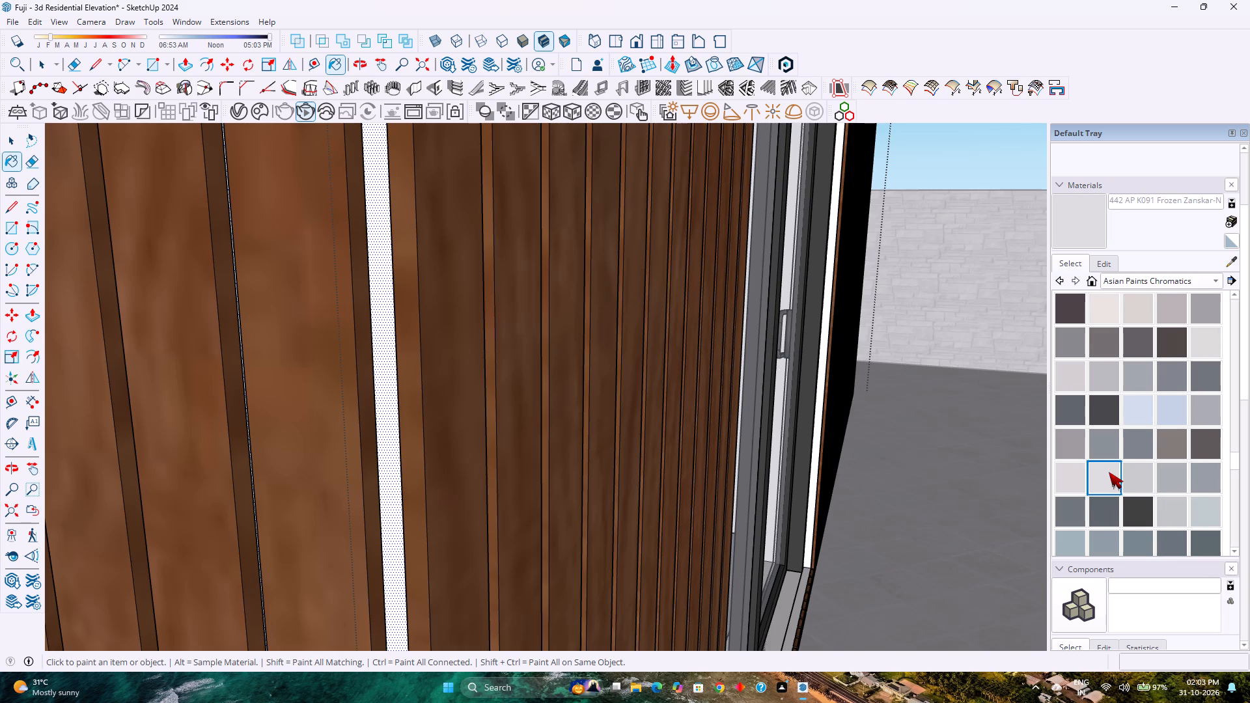
left_click(1143, 480)
Paint the white strip between the wood slats and the white edge beside the sliding door frame with WINTER MOON.
scroll(1046, 443, "down", 4)
scroll(992, 481, "up", 2)
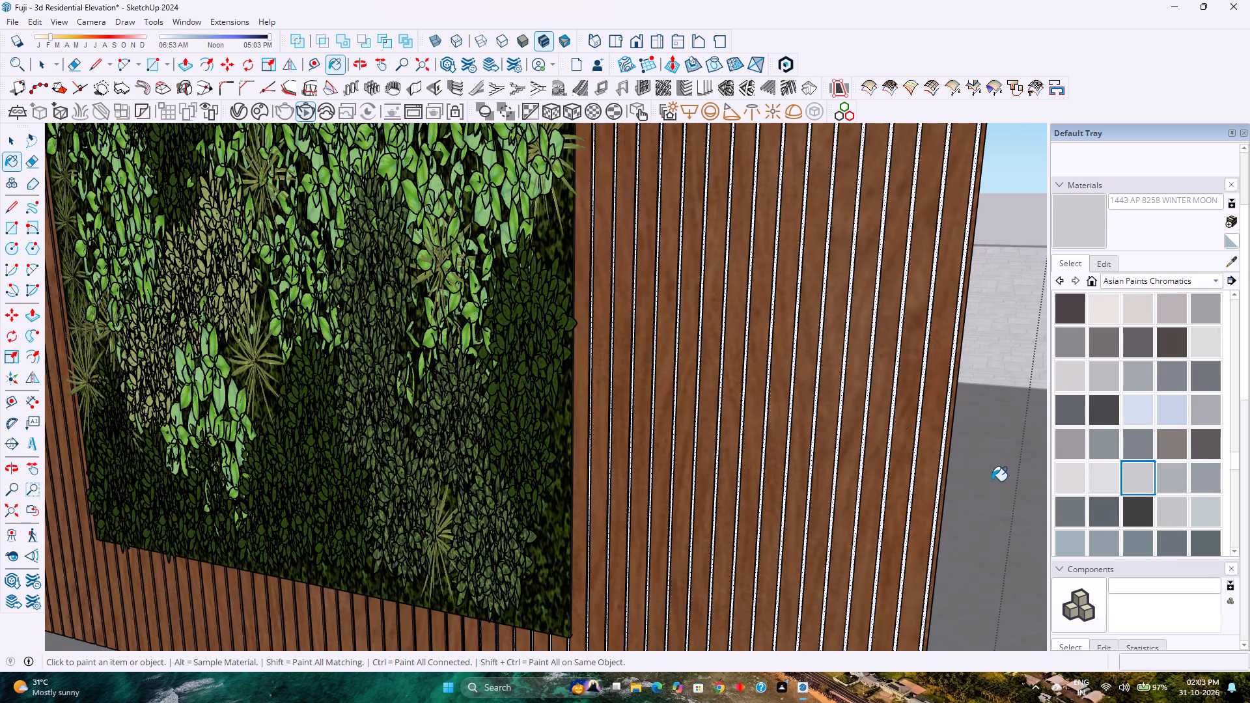
scroll(992, 481, "up", 2)
left_click(740, 428)
scroll(792, 430, "up", 4)
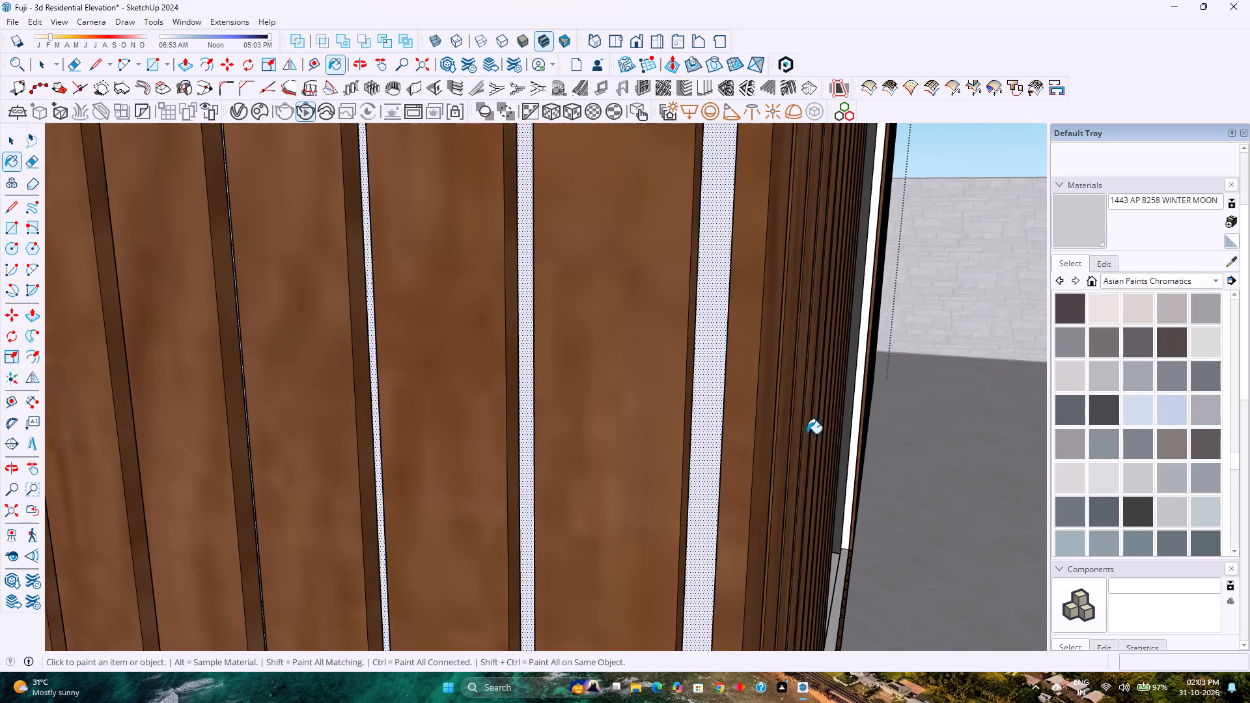
scroll(861, 437, "up", 1)
middle_click_drag(854, 437, 766, 441)
scroll(851, 489, "up", 3)
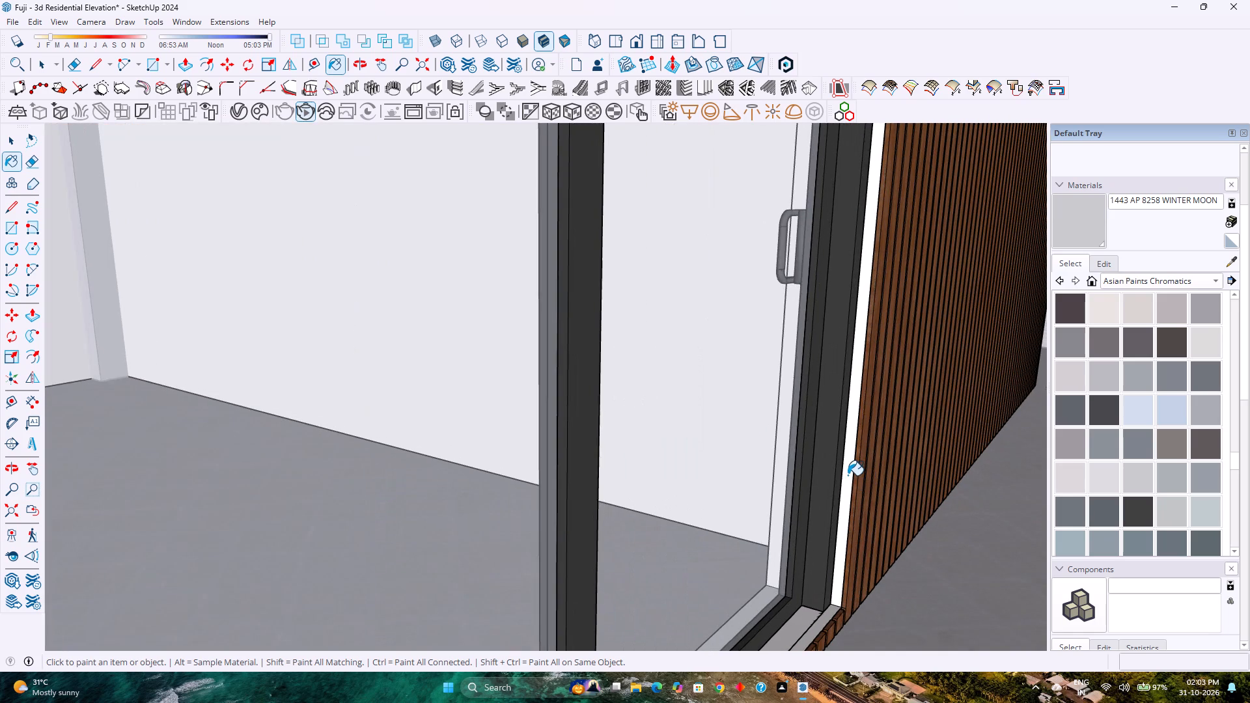
left_click(848, 475)
scroll(848, 475, "up", 2)
scroll(718, 458, "down", 12)
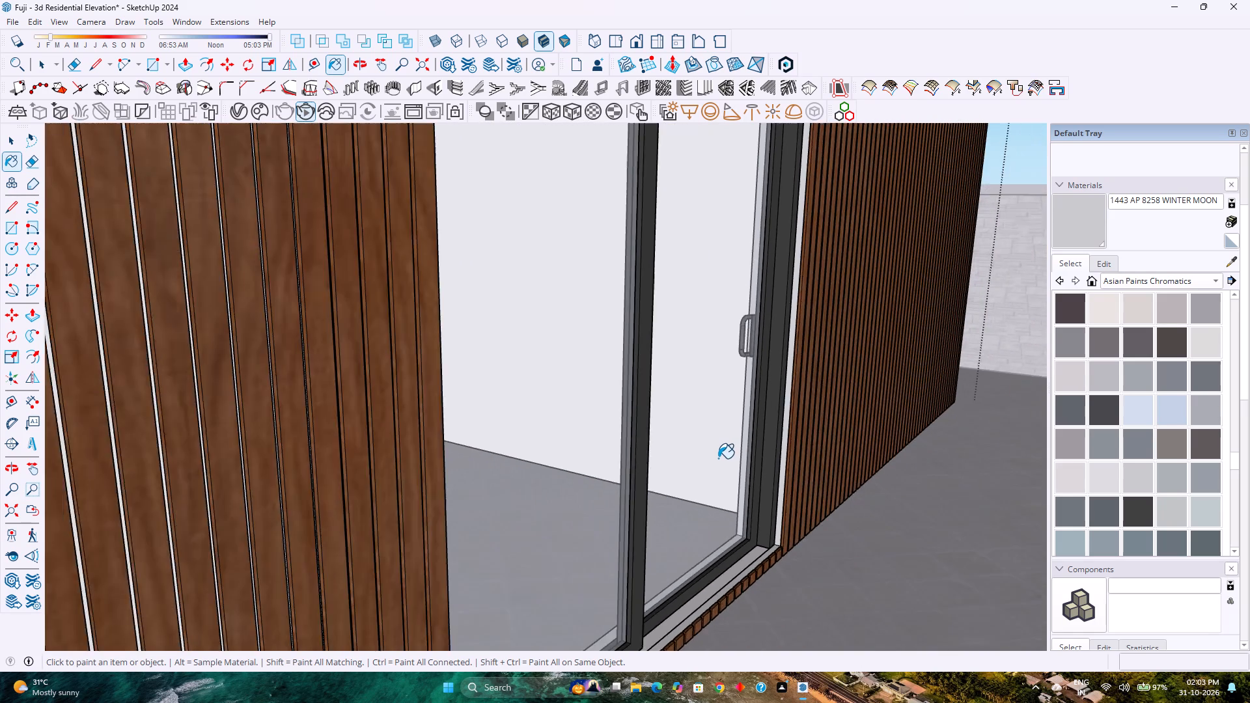
Select all the wall geometry connected to the strip between the slats and paint it with WINTER MOON.
scroll(718, 458, "down", 9)
scroll(558, 464, "up", 4)
scroll(471, 305, "up", 12)
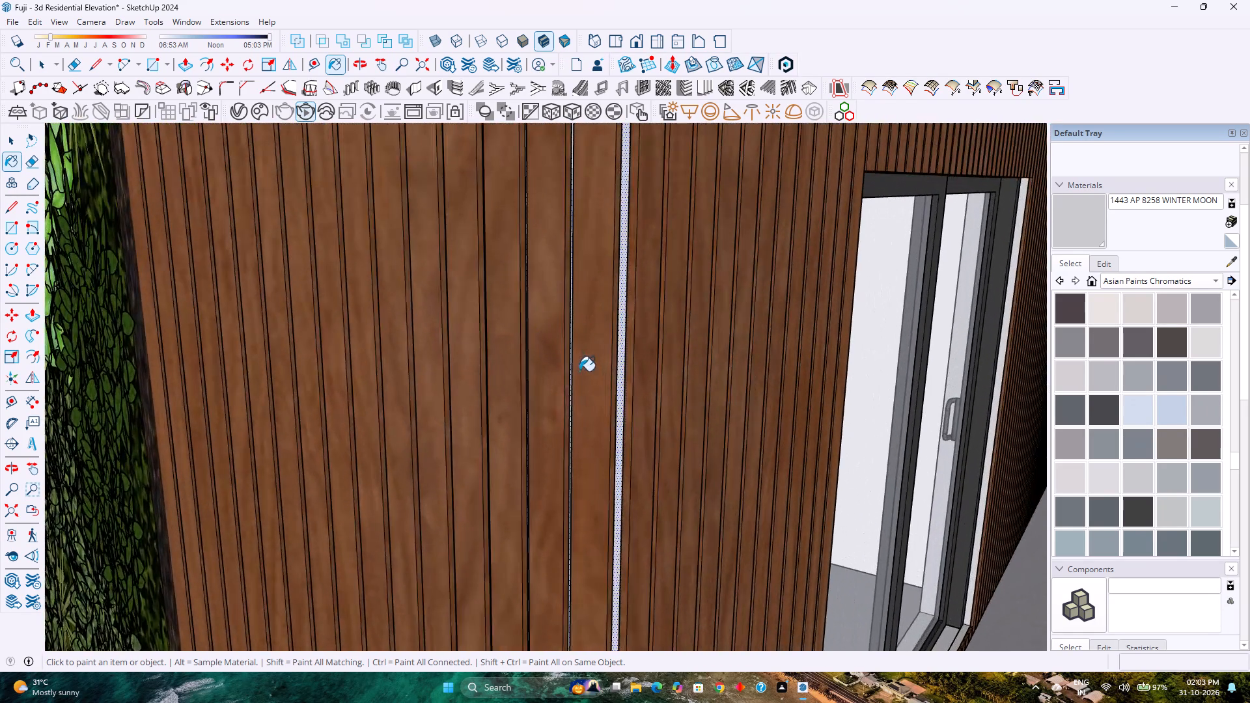
scroll(579, 371, "up", 5)
key("space")
key("space")
scroll(611, 379, "up", 1)
triple_click(628, 376)
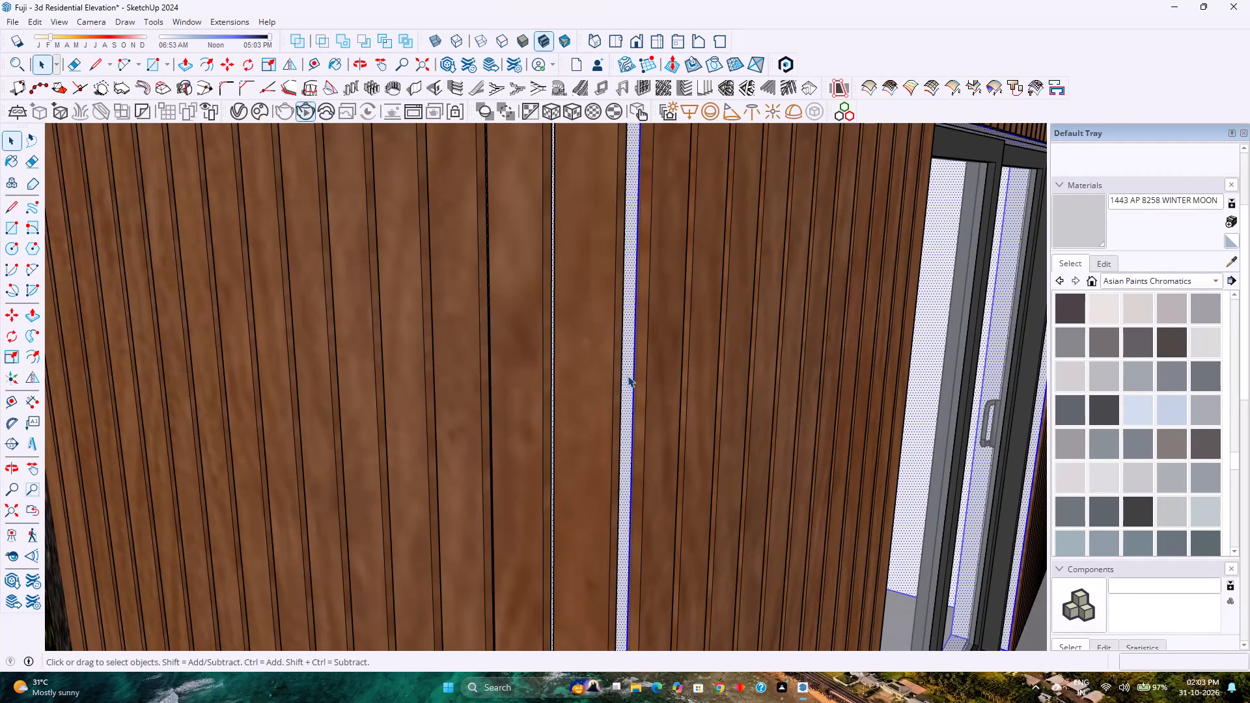
left_click(1100, 231)
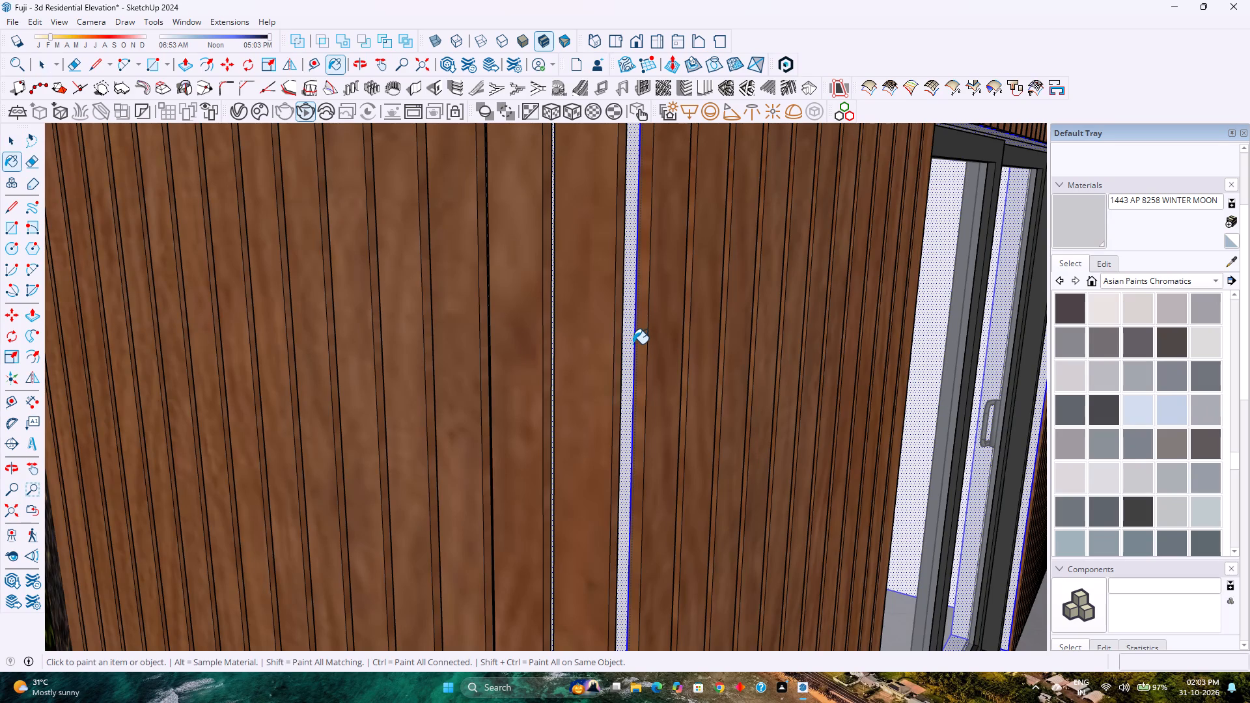
left_click(630, 341)
key("space")
Close the nested groups of the wood-clad wall, bring the whole house into view and save the model.
scroll(630, 341, "down", 8)
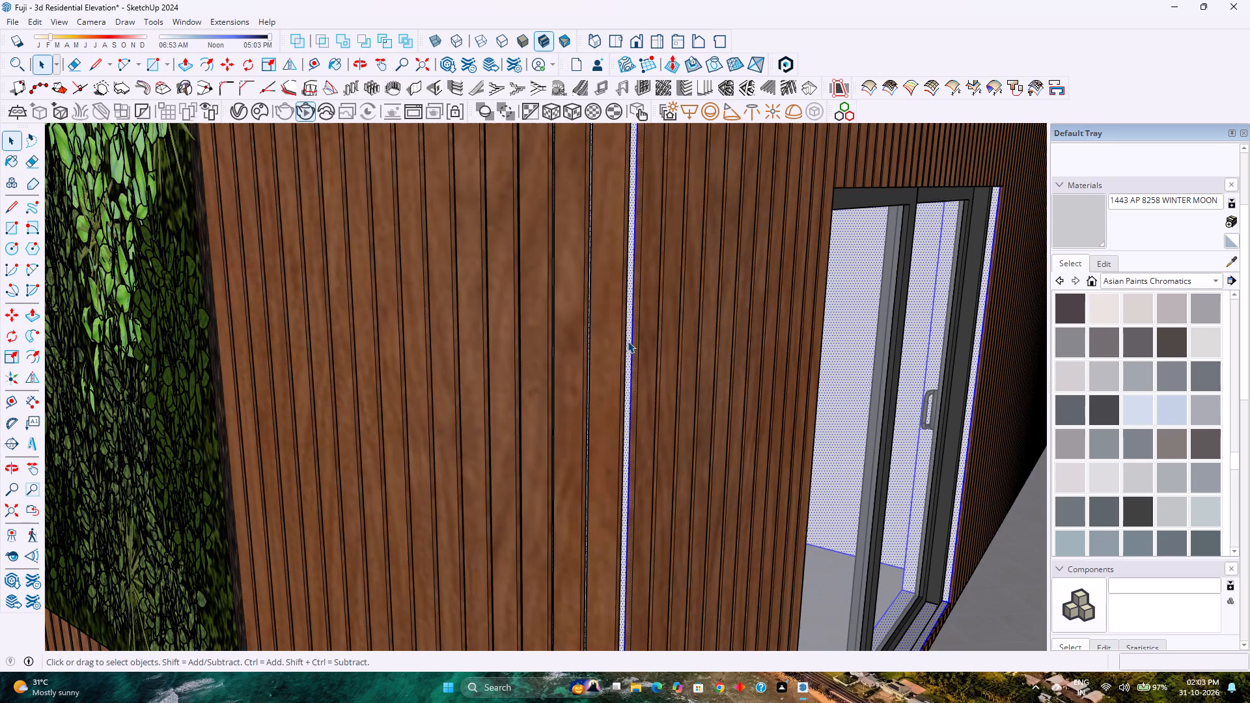
key("Escape")
scroll(628, 341, "down", 14)
scroll(773, 570, "down", 6)
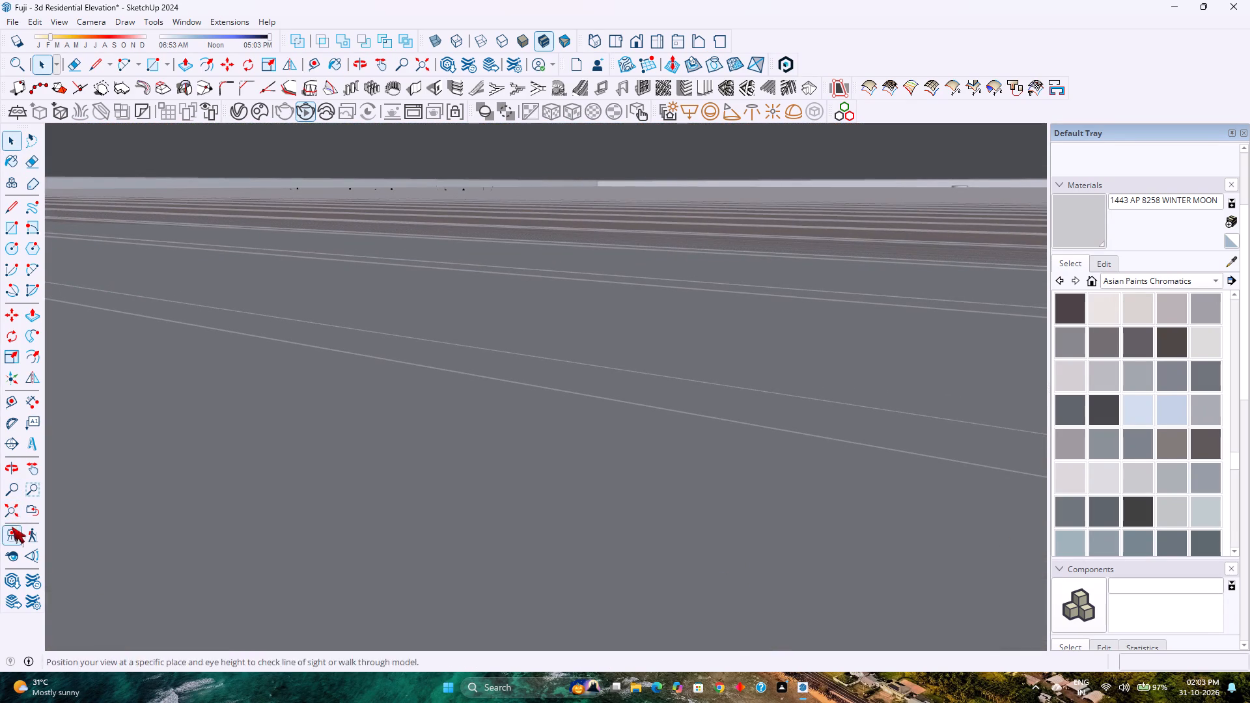
left_click(12, 517)
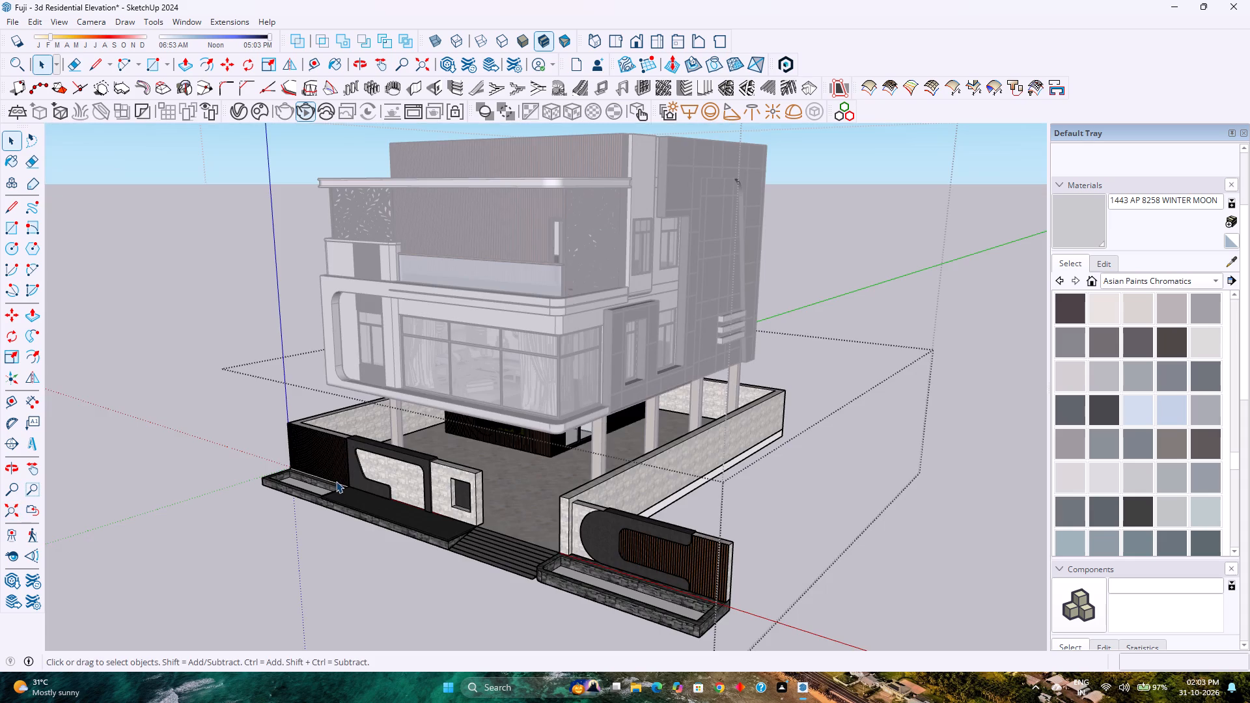
middle_click_drag(402, 486, 475, 477)
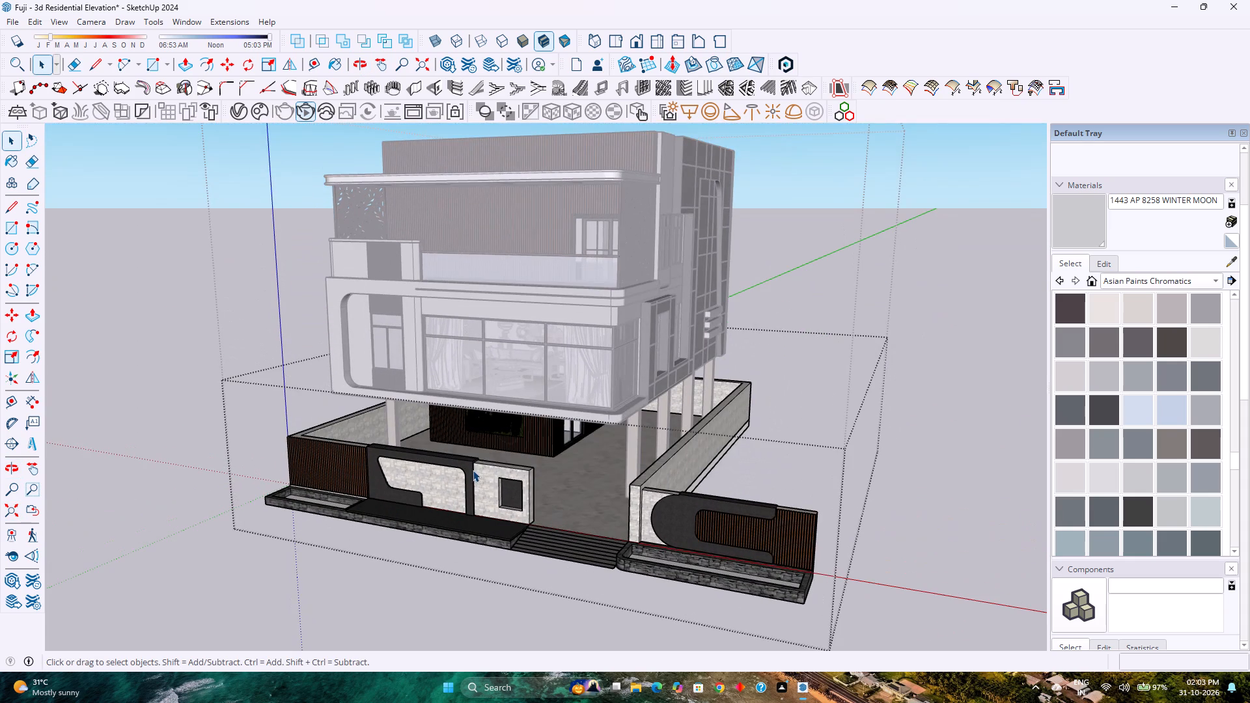
key("Escape")
scroll(510, 390, "up", 3)
key("ctrl+s")
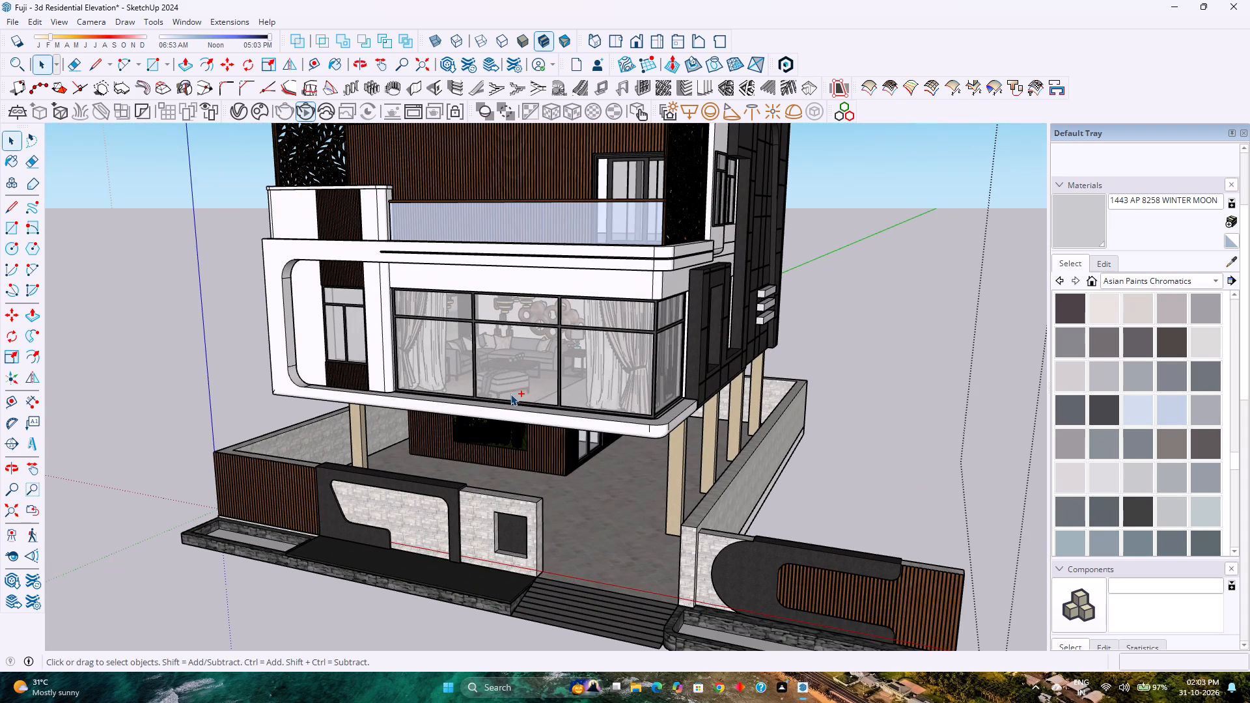
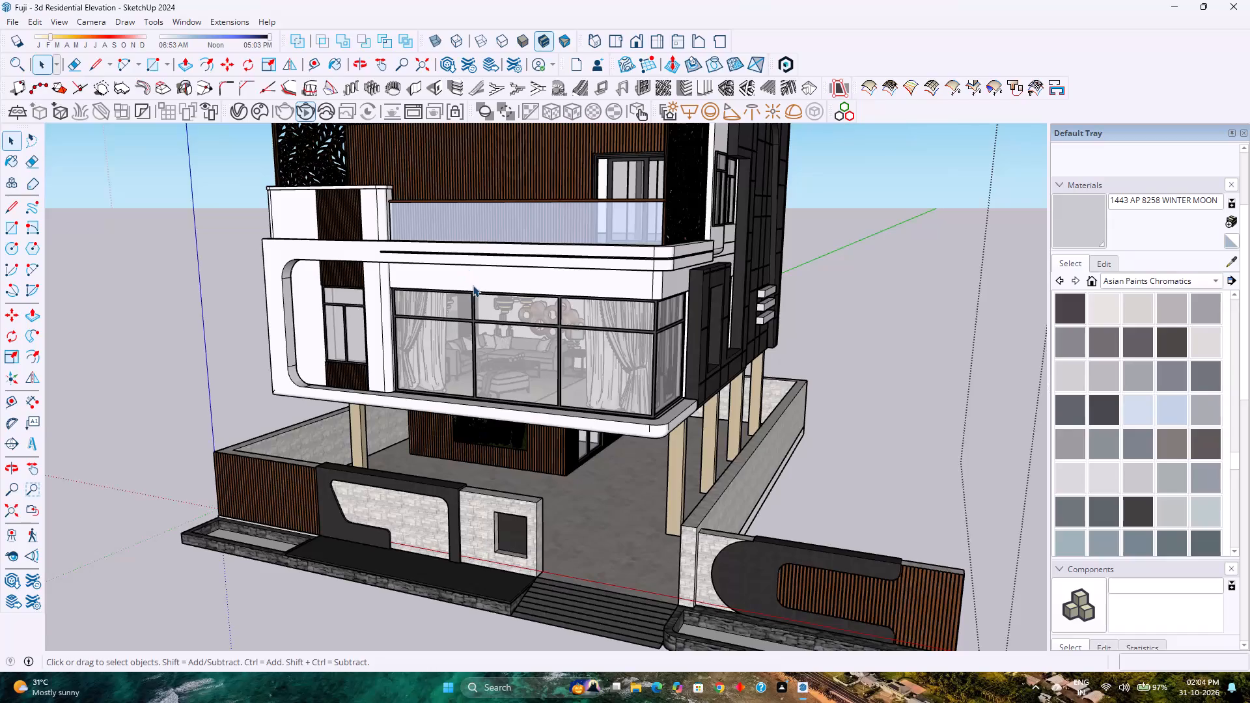
Examine the front elevation from the compound wall up to the first-floor balcony for surfaces that are still white.
scroll(467, 387, "down", 5)
scroll(467, 386, "up", 1)
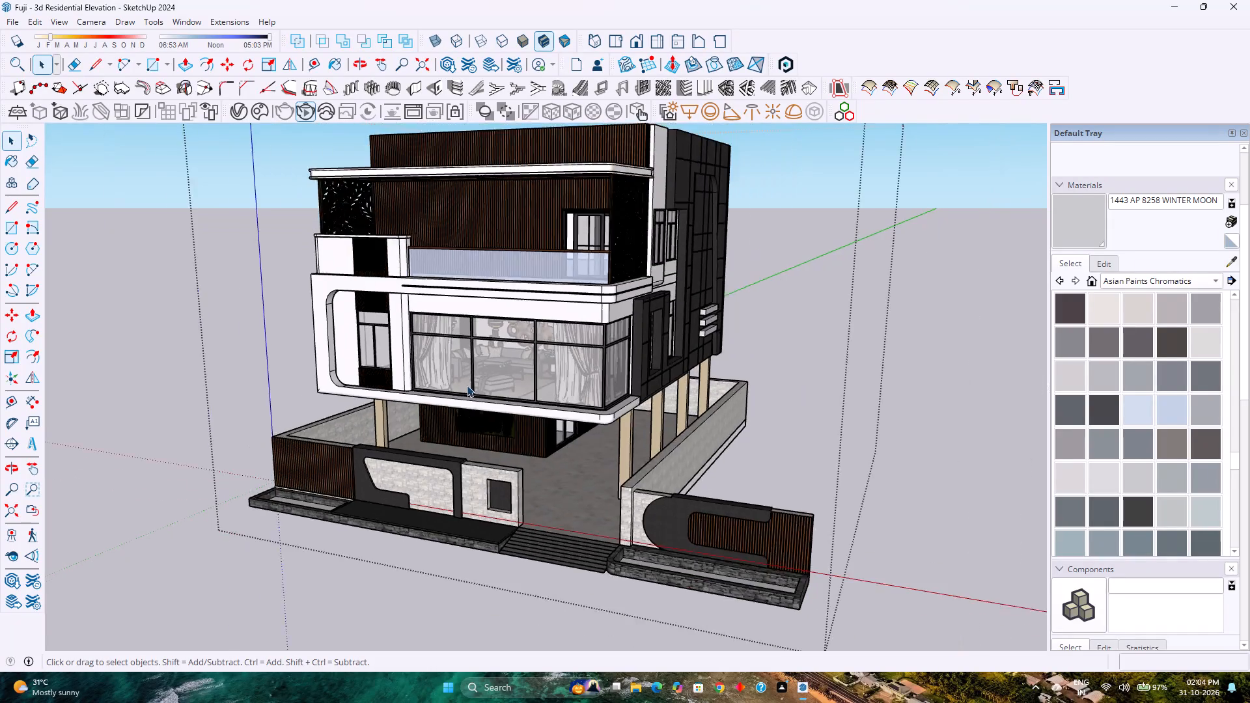
scroll(467, 385, "down", 3)
scroll(467, 385, "up", 2)
scroll(760, 557, "up", 7)
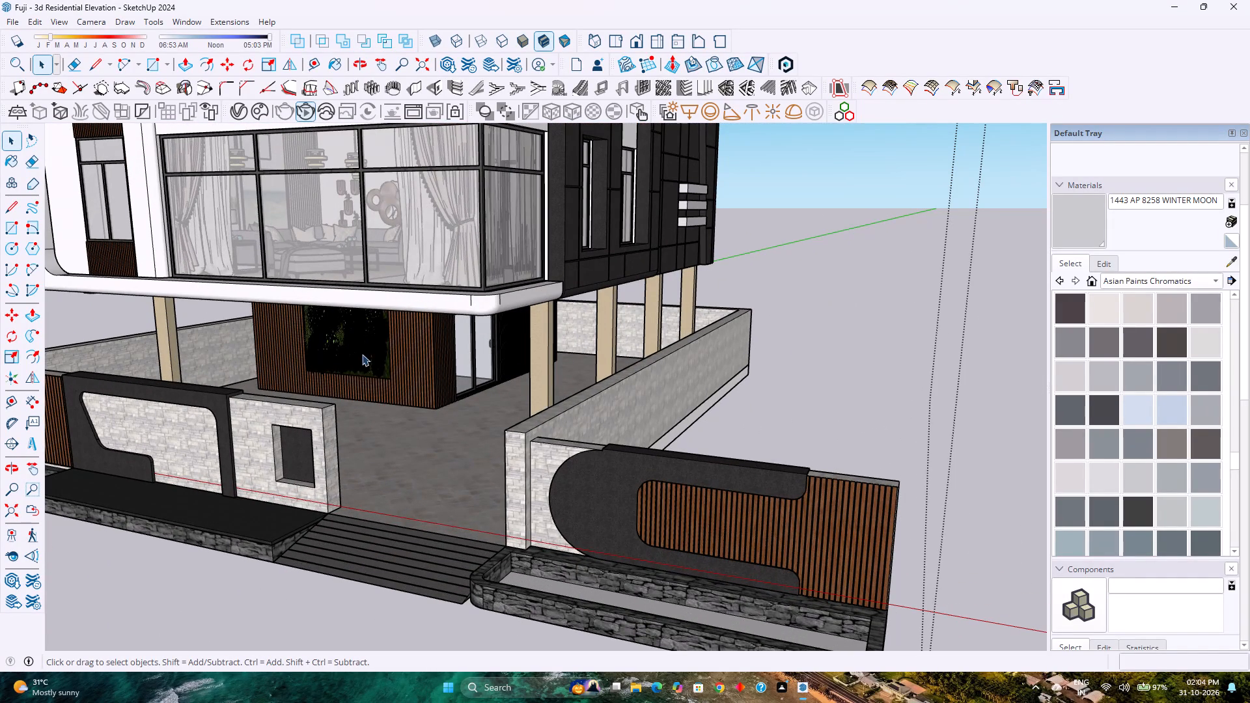
scroll(455, 412, "down", 8)
scroll(398, 191, "up", 1)
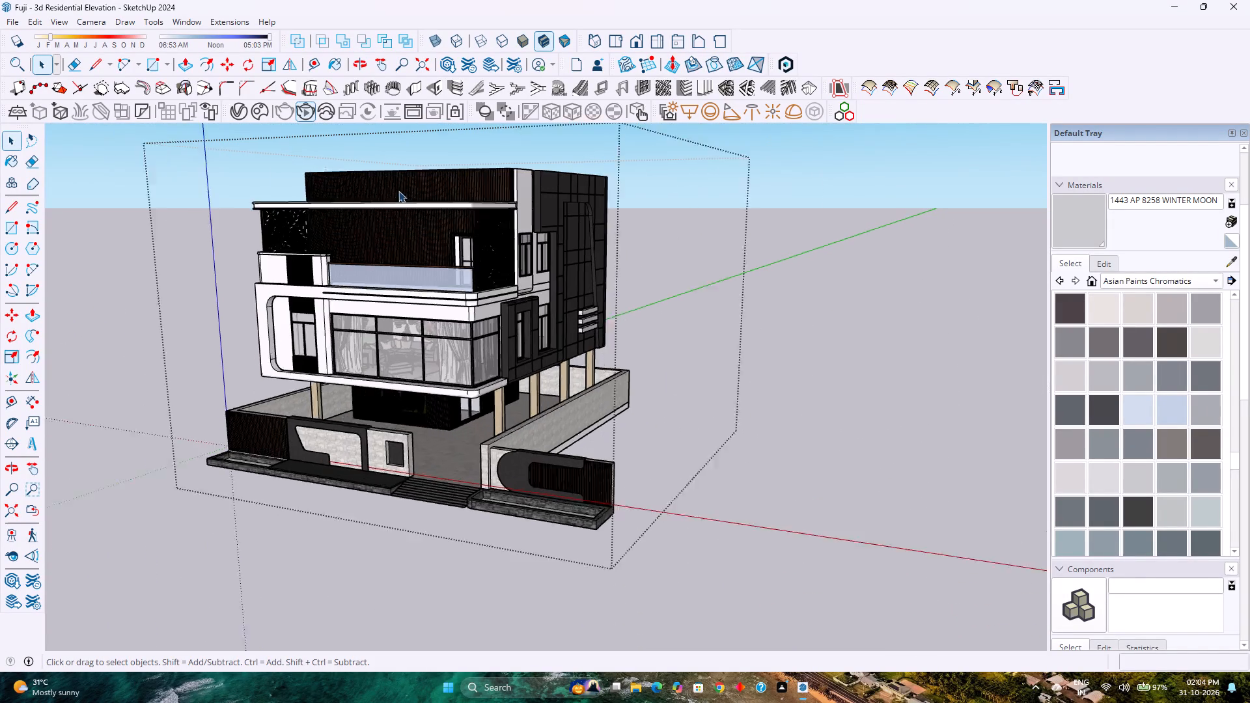
scroll(398, 191, "up", 6)
scroll(452, 422, "up", 6)
middle_click_drag(452, 363, 417, 342)
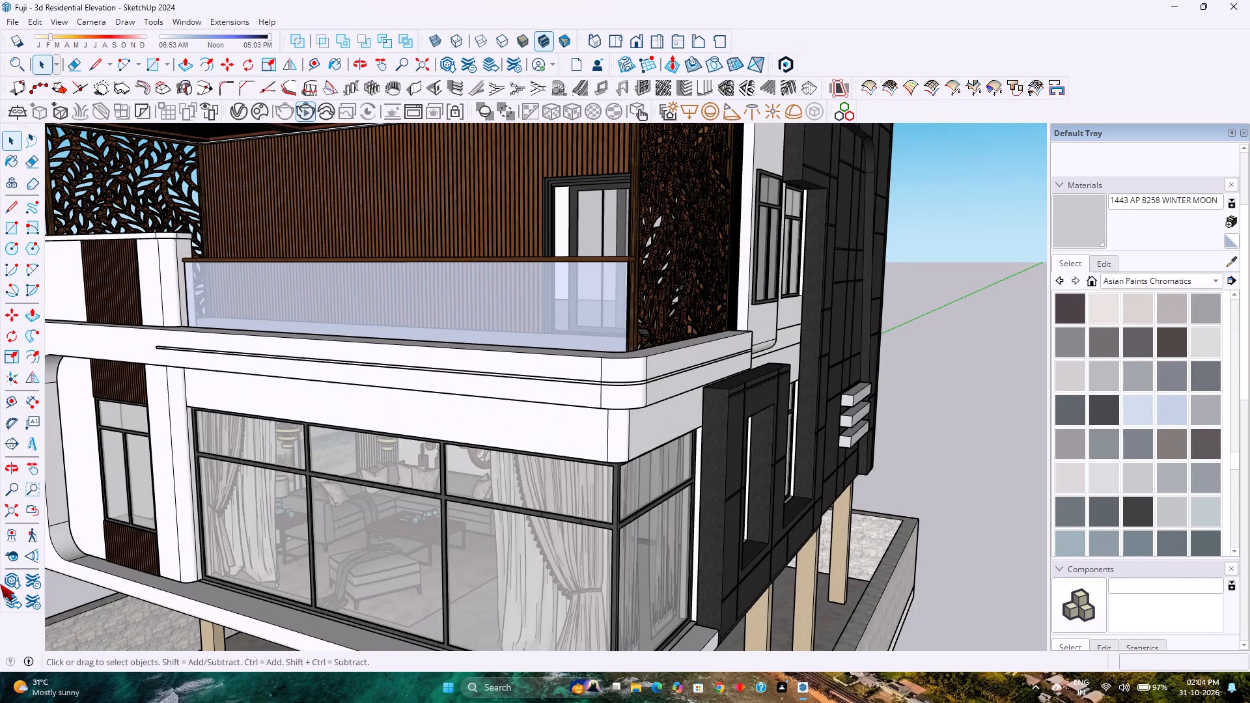
scroll(331, 271, "down", 7)
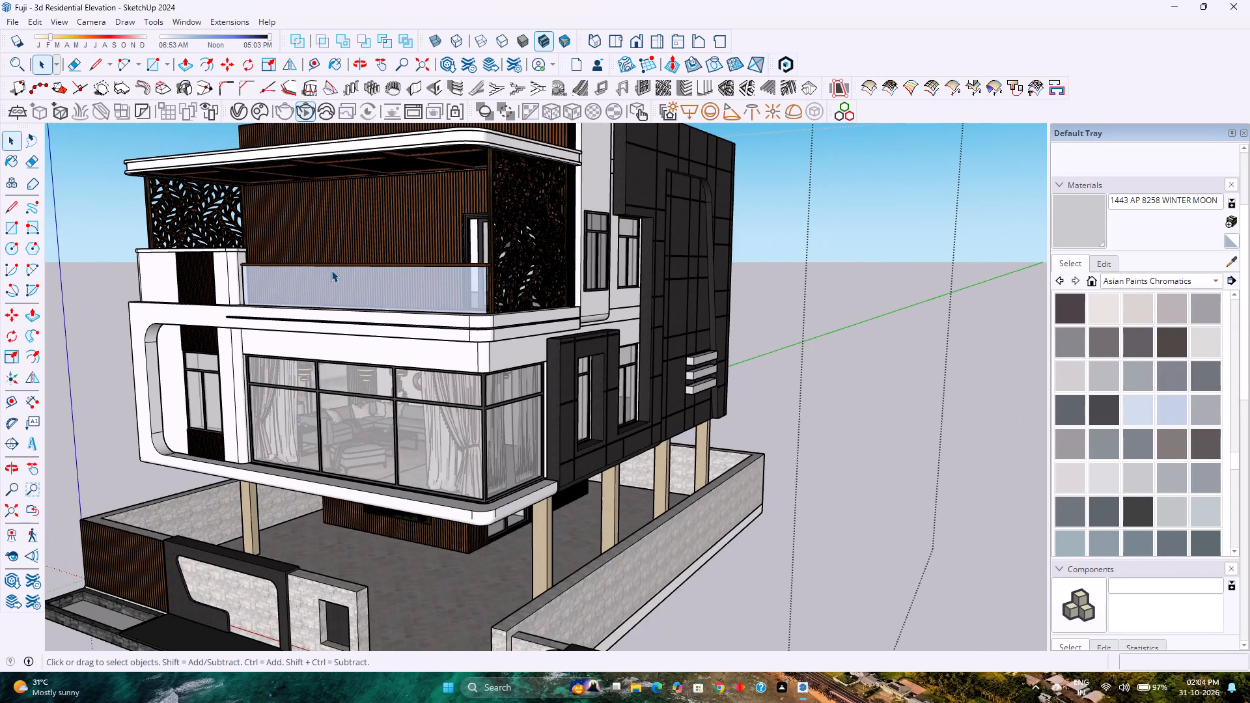
Select the connected white wall geometry beside the balcony's sliding door frame and paint it with 1443 AP 8258 WINTER MOON.
middle_click_drag(329, 266, 294, 381, "shift")
scroll(326, 342, "up", 6)
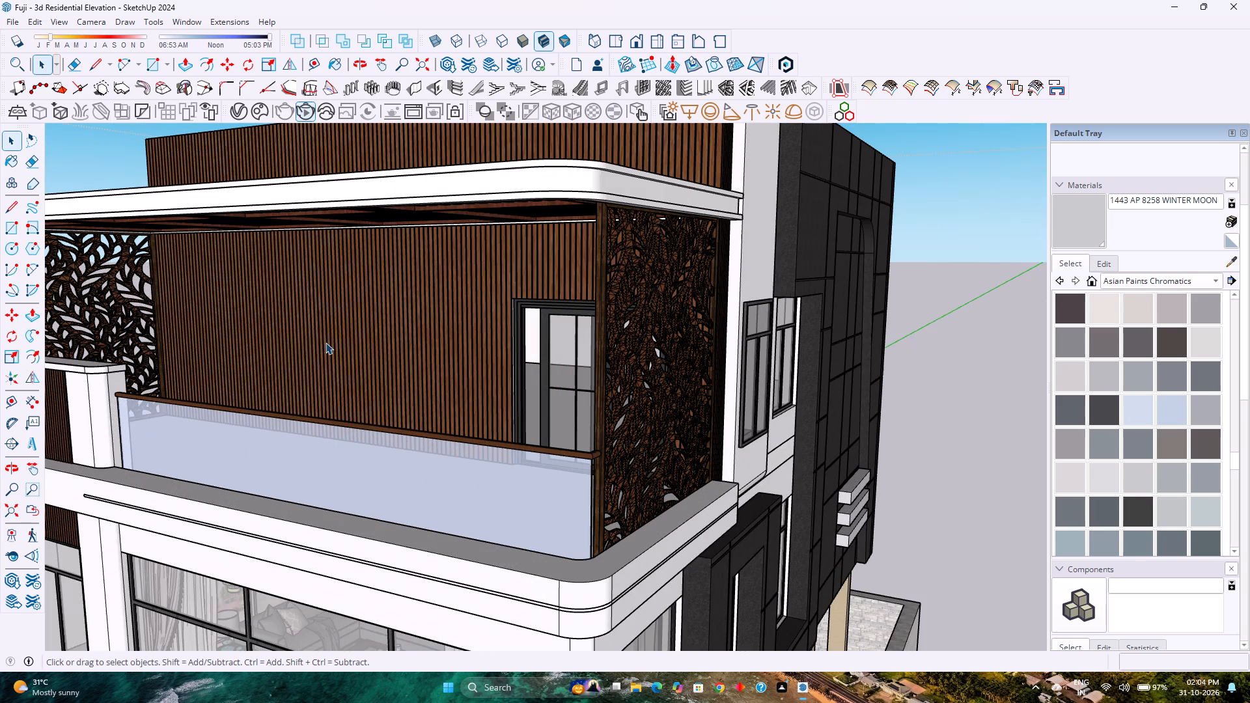
scroll(484, 377, "up", 8)
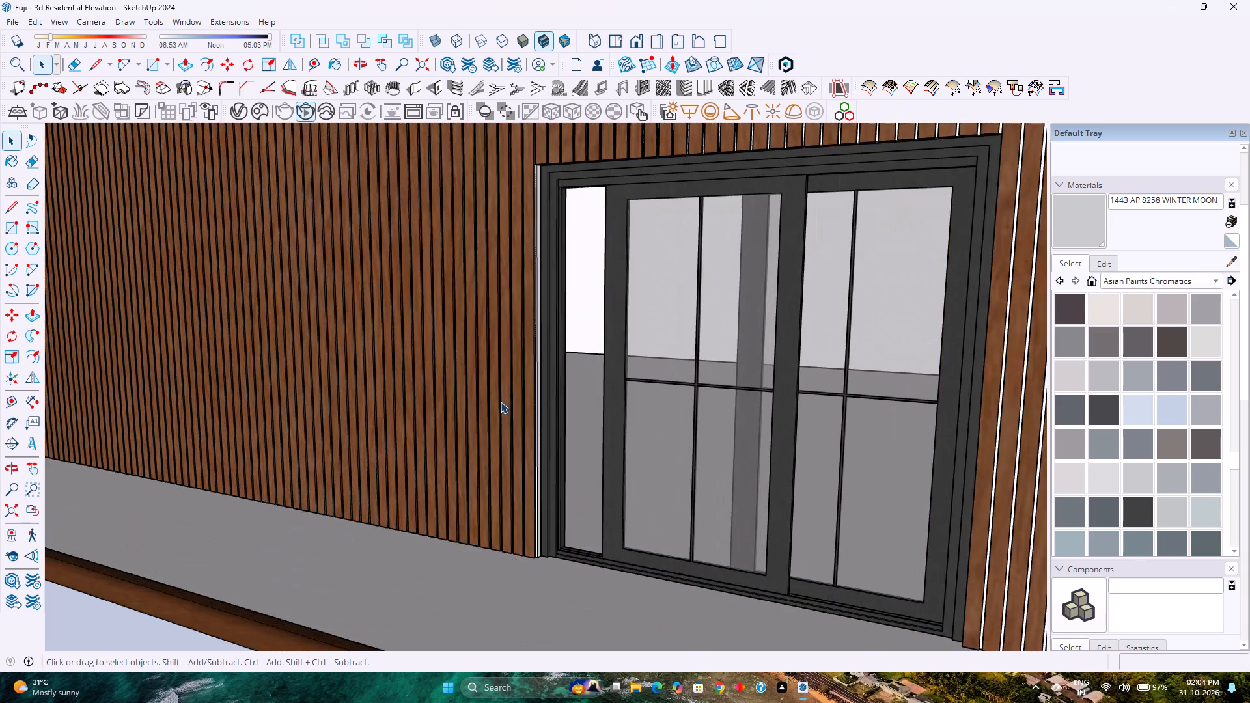
scroll(517, 467, "up", 4)
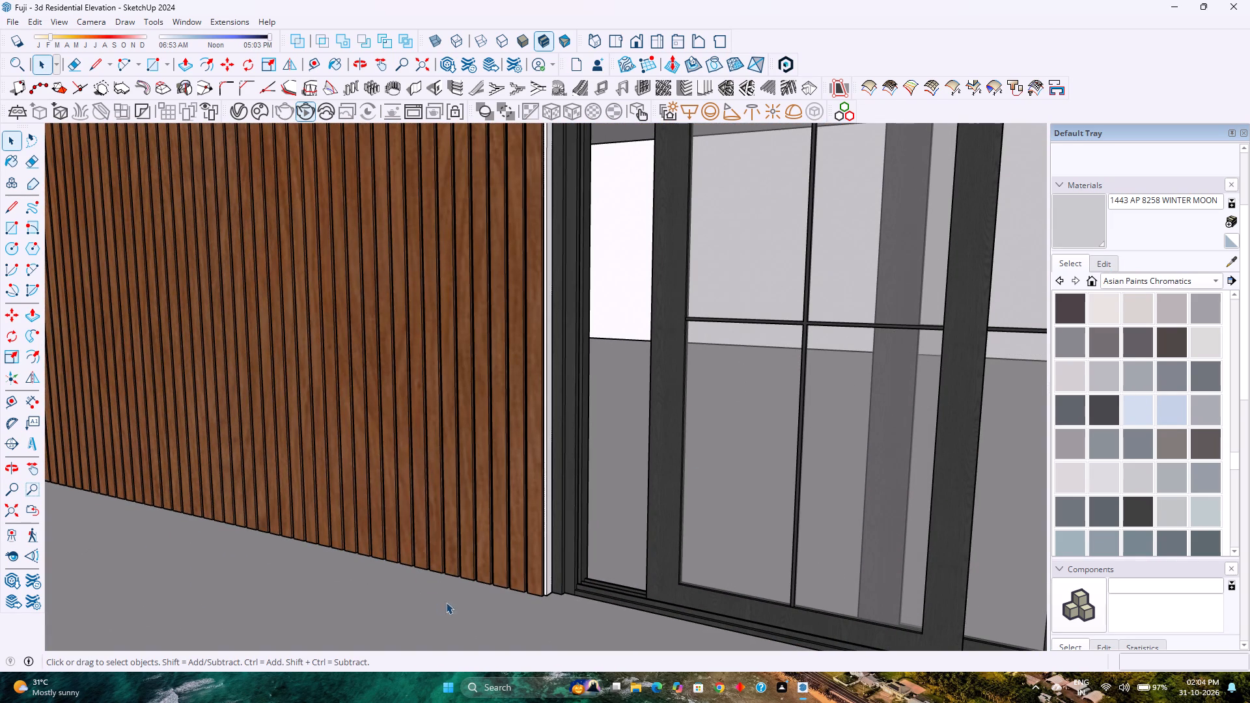
scroll(598, 579, "up", 8)
triple_click(508, 551)
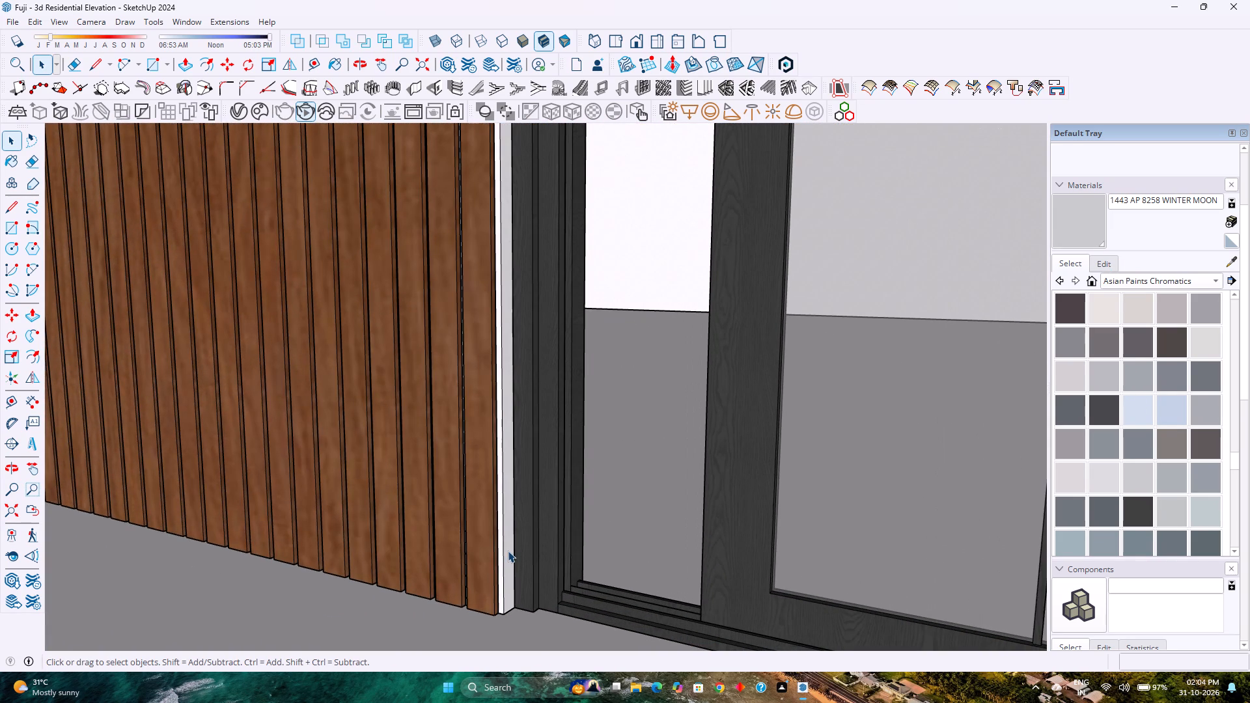
triple_click(508, 551)
double_click(508, 551)
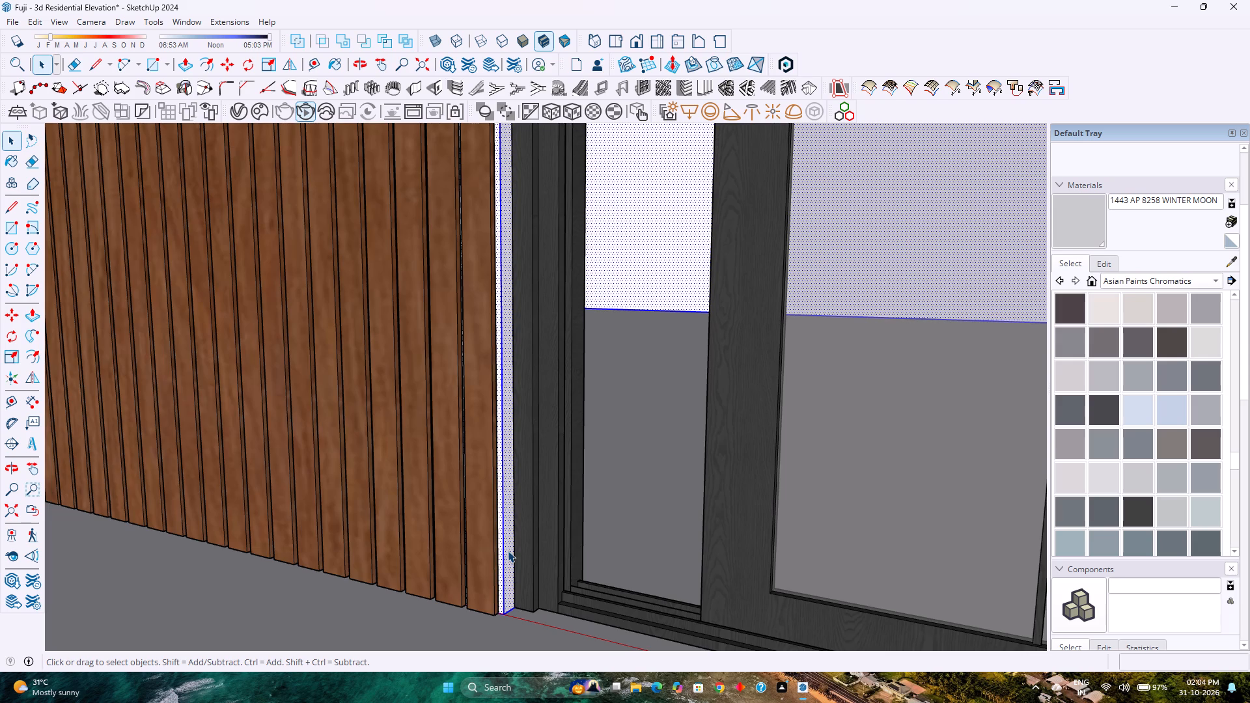
scroll(508, 551, "down", 20)
scroll(508, 551, "down", 1)
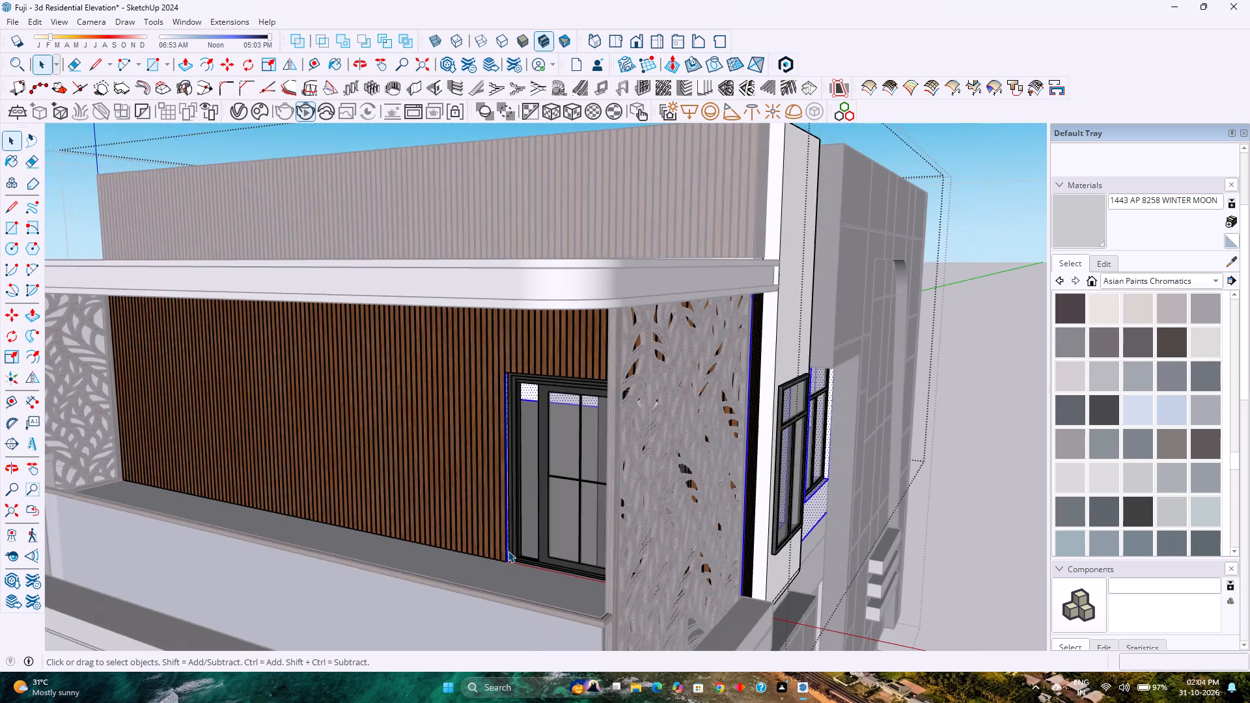
scroll(508, 551, "down", 2)
left_click(1066, 217)
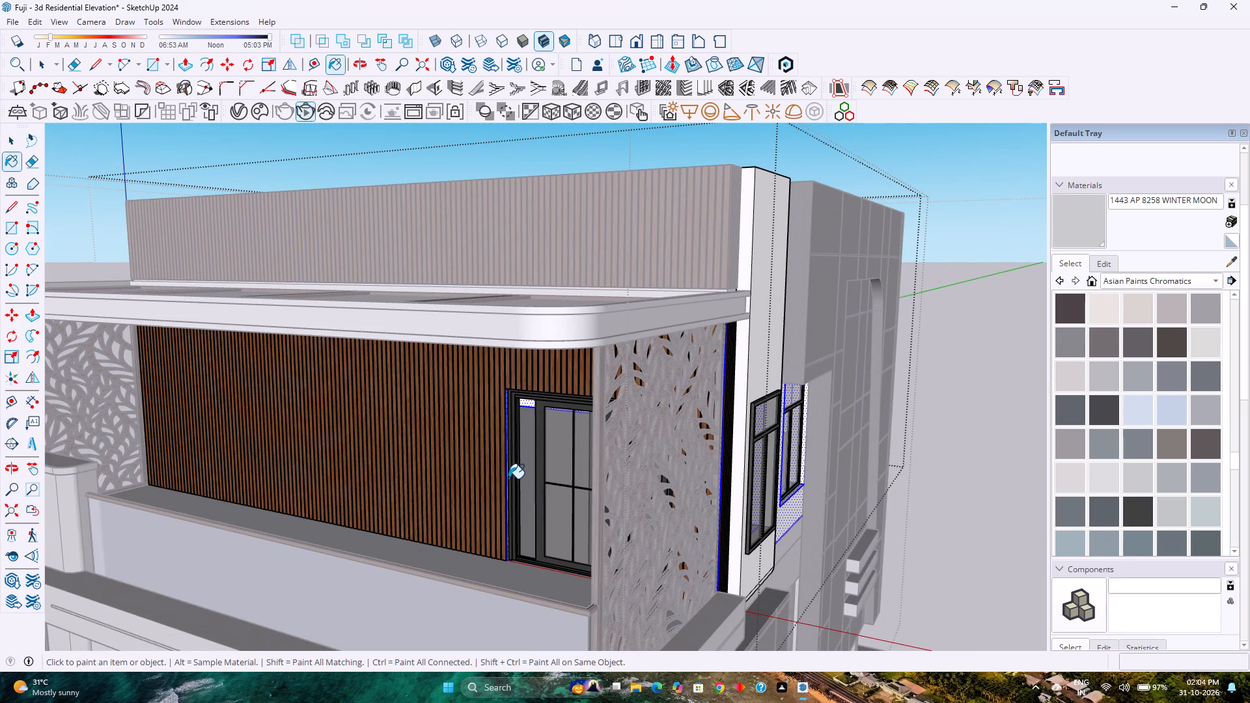
scroll(508, 473, "up", 20)
scroll(508, 473, "up", 7)
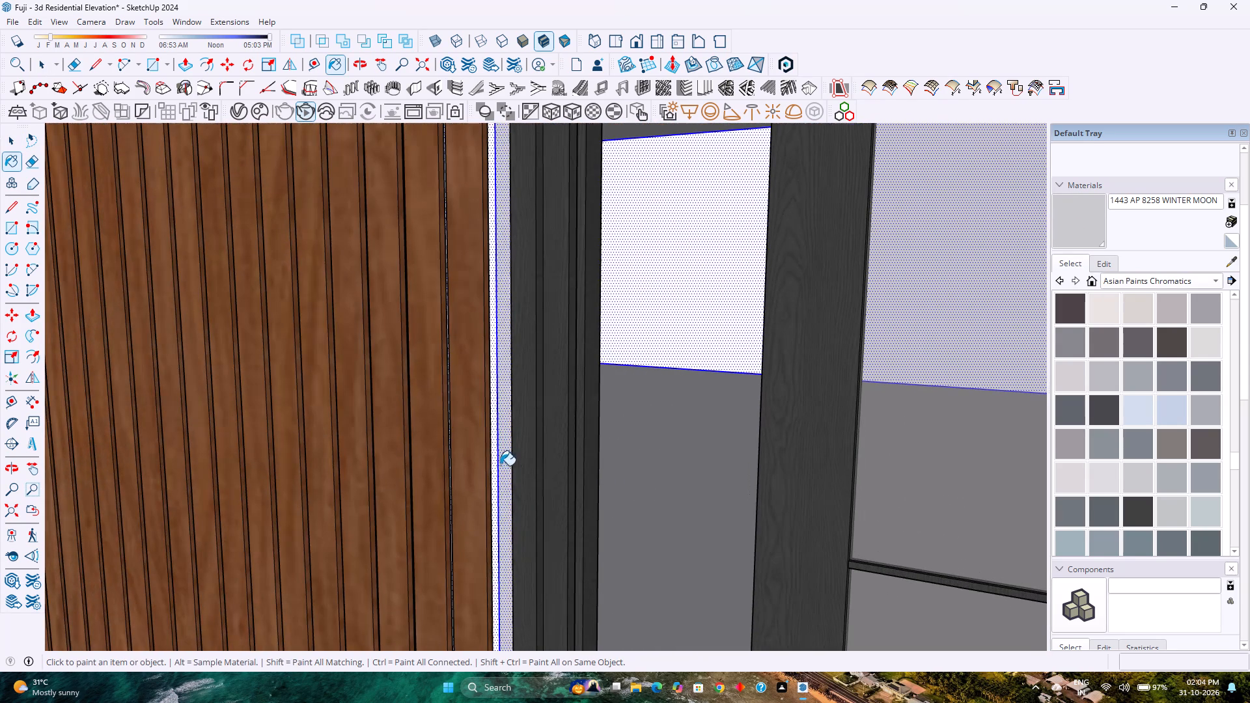
left_click(499, 460)
scroll(499, 460, "down", 5)
key("space")
scroll(499, 460, "down", 5)
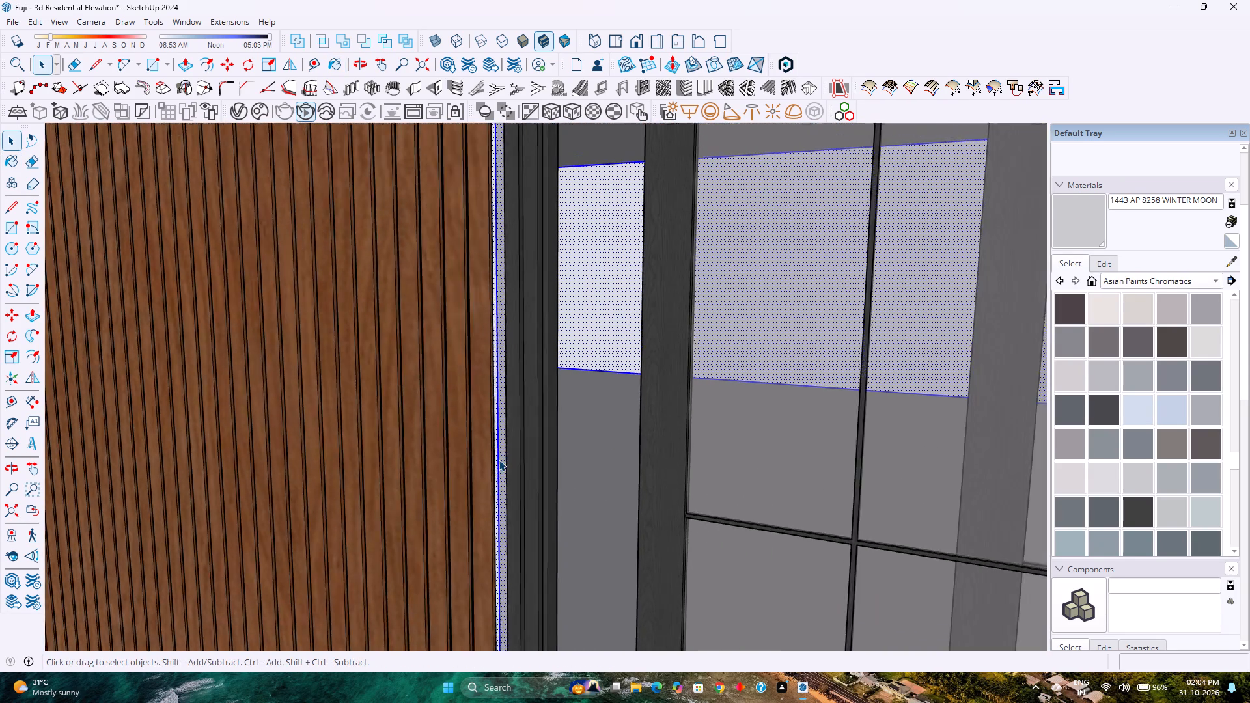
scroll(499, 460, "down", 20)
scroll(499, 460, "down", 6)
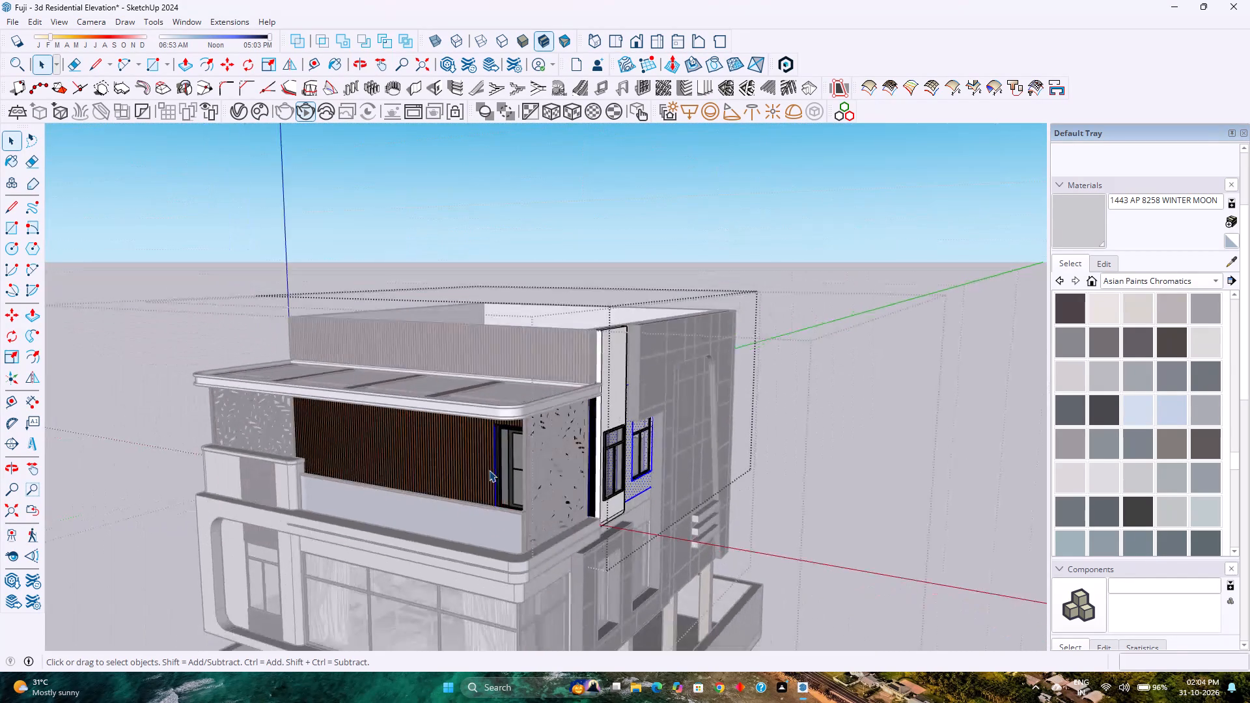
scroll(390, 335, "up", 5)
key("Escape")
Open the louvred canopy group above the balcony and select the recessed band along its white edge.
scroll(598, 528, "up", 1)
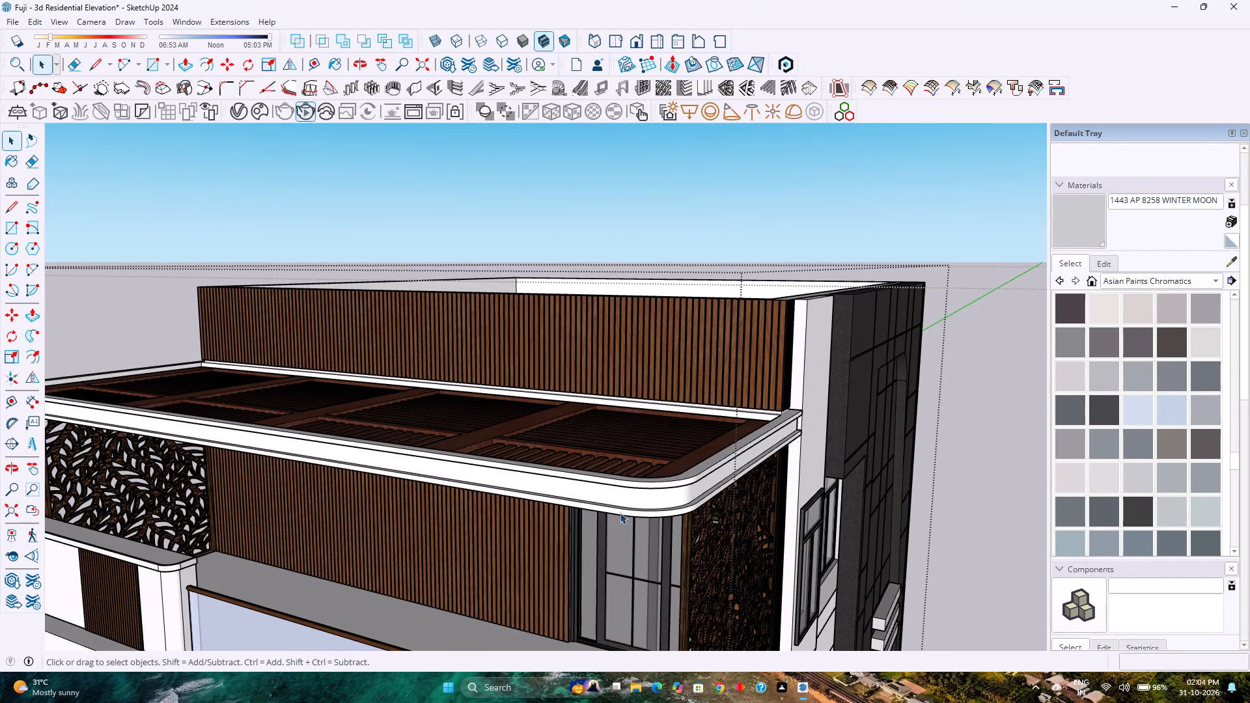
left_click(631, 493)
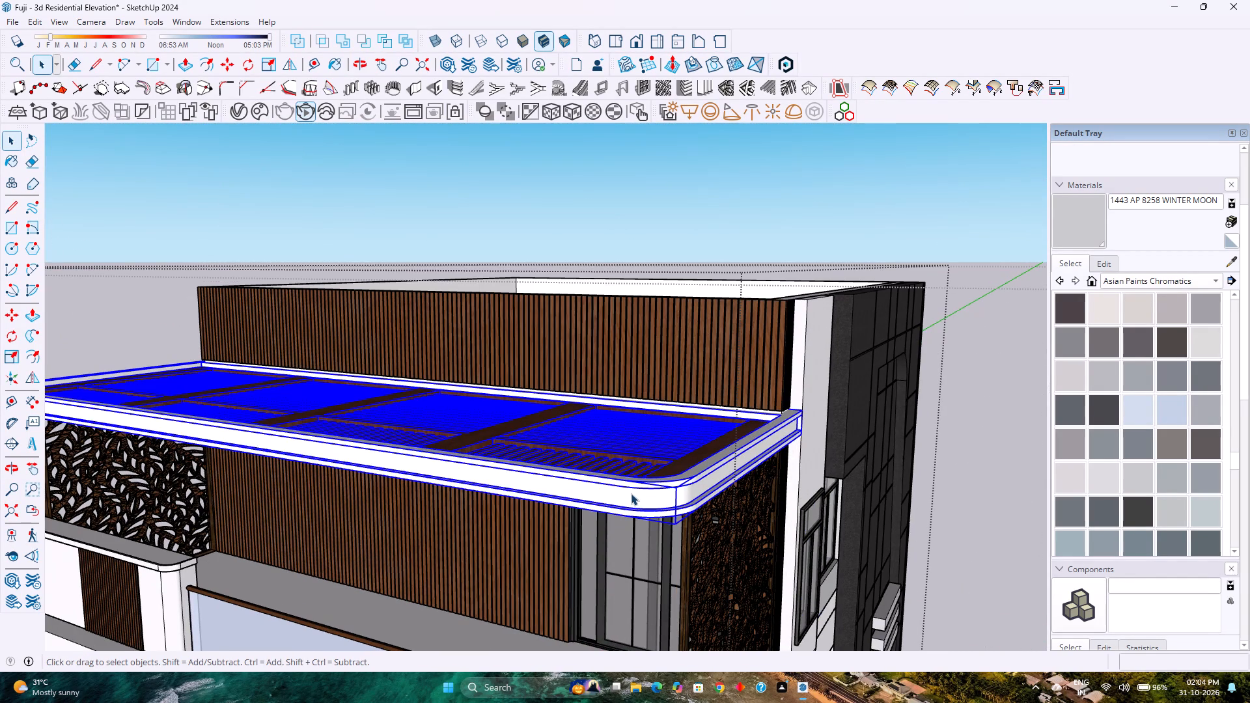
double_click(630, 493)
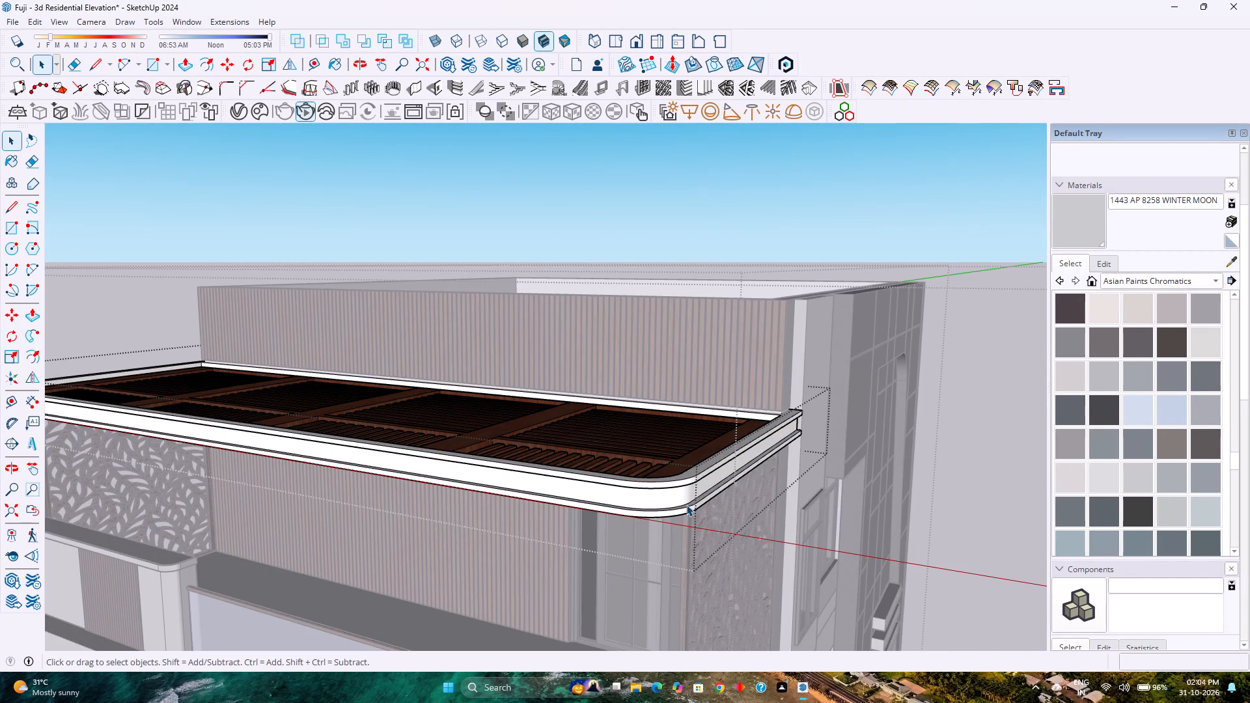
left_click(665, 500)
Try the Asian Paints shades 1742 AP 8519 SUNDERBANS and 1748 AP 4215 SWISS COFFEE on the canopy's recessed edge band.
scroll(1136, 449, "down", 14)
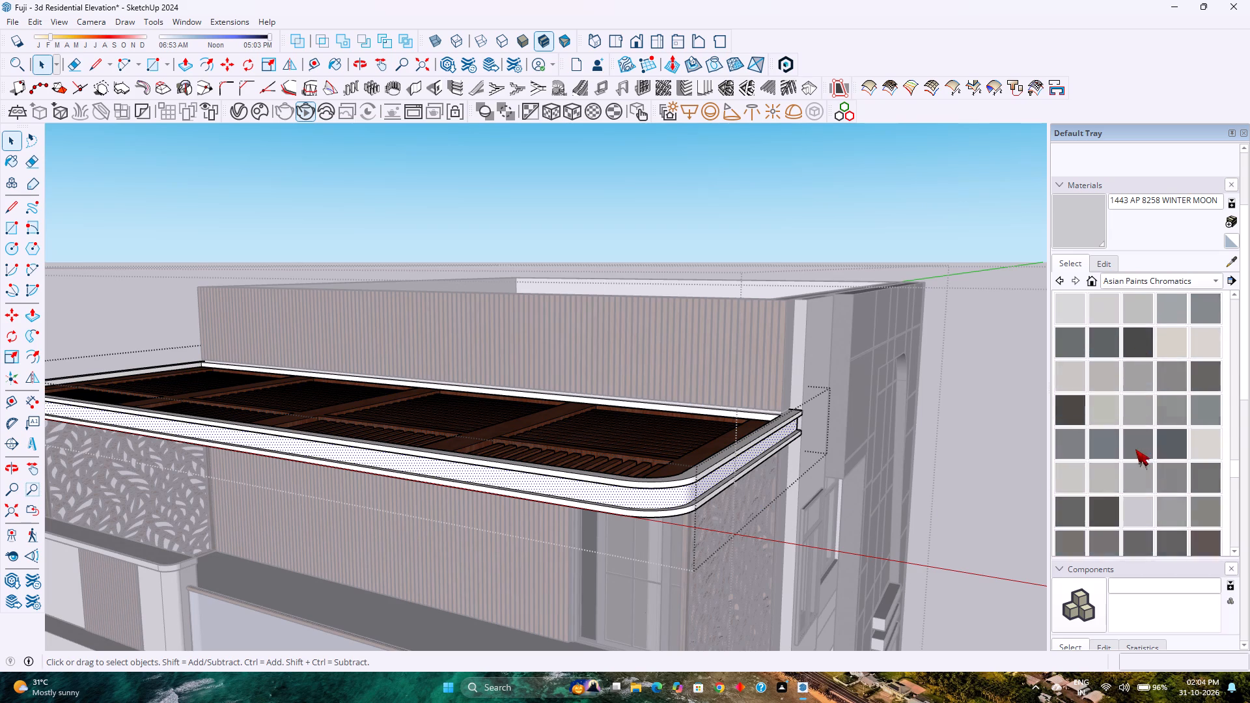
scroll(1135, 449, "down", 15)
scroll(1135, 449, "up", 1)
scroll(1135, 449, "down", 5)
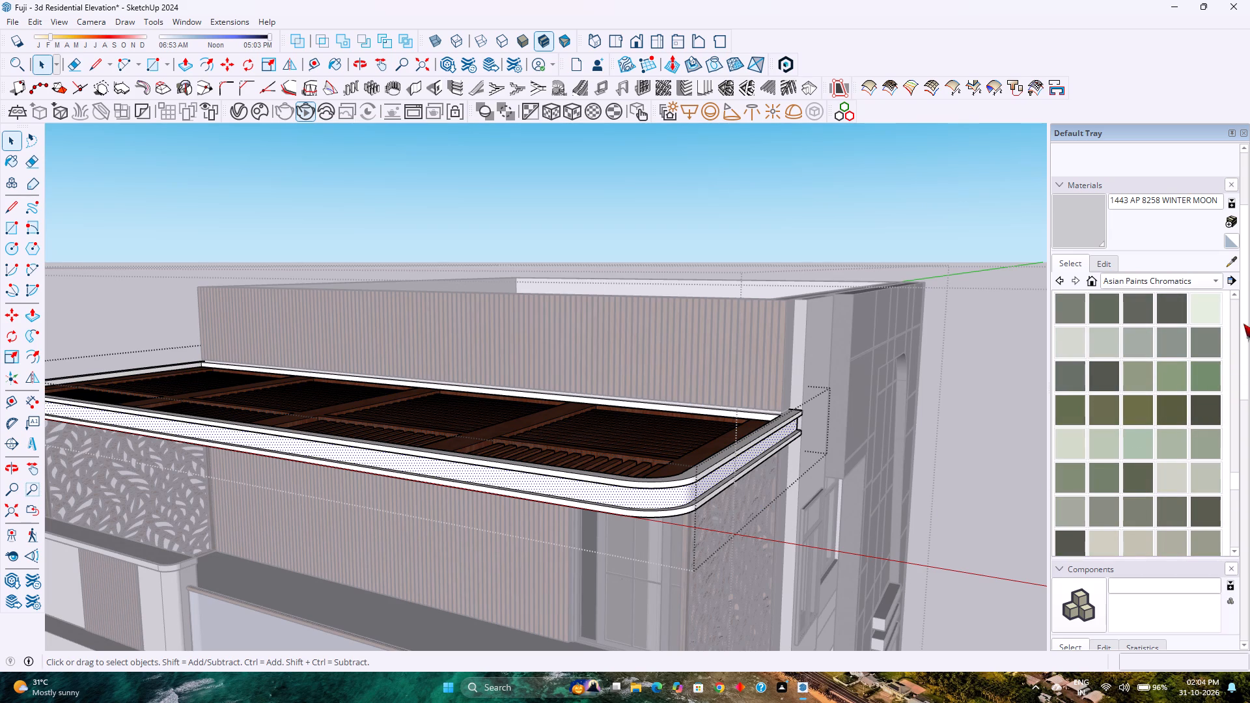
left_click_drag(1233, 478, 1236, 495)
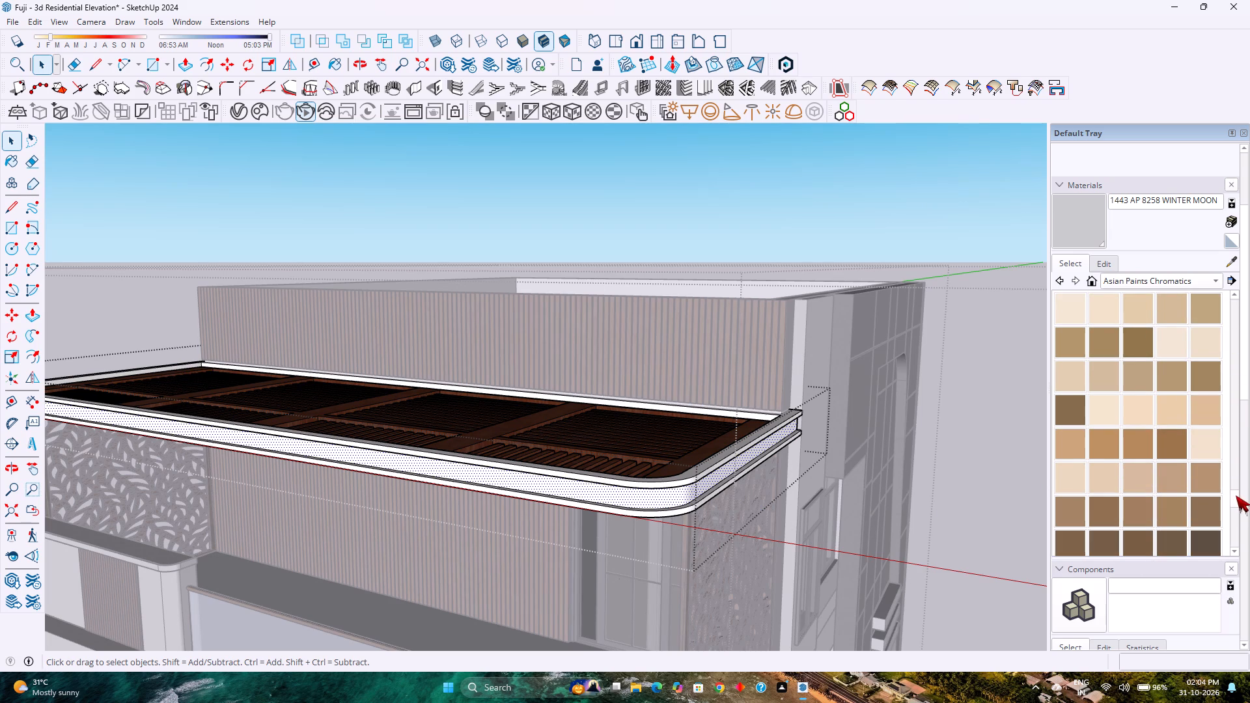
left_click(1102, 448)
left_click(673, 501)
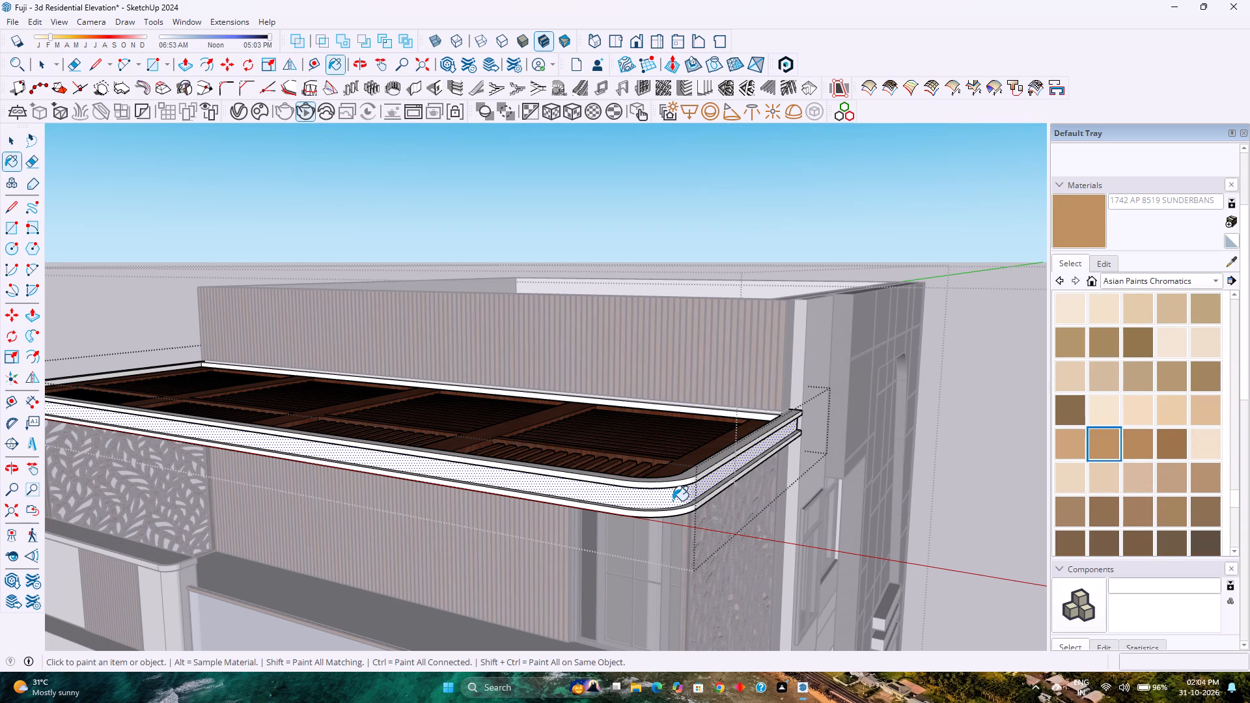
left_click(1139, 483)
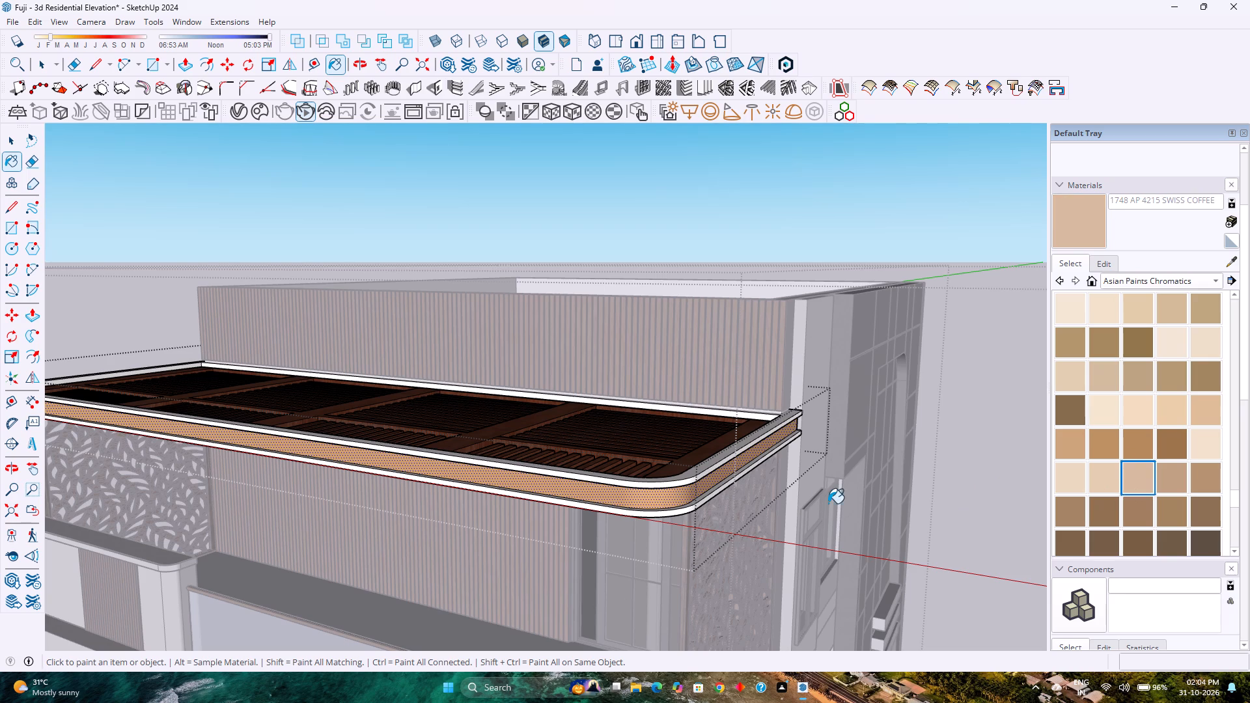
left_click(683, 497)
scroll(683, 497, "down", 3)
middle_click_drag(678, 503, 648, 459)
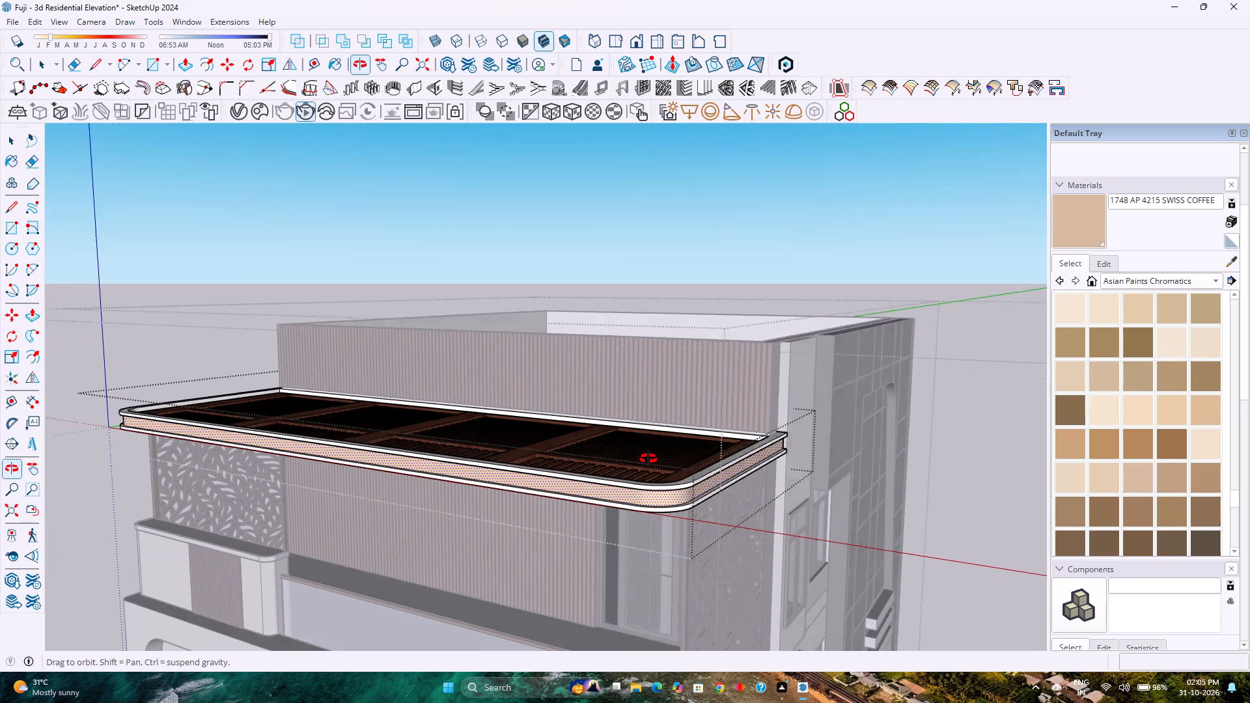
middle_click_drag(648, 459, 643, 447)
Paint the canopy's recessed edge band with 1804 AP 8584 DRY ACORN.
scroll(1160, 493, "down", 10)
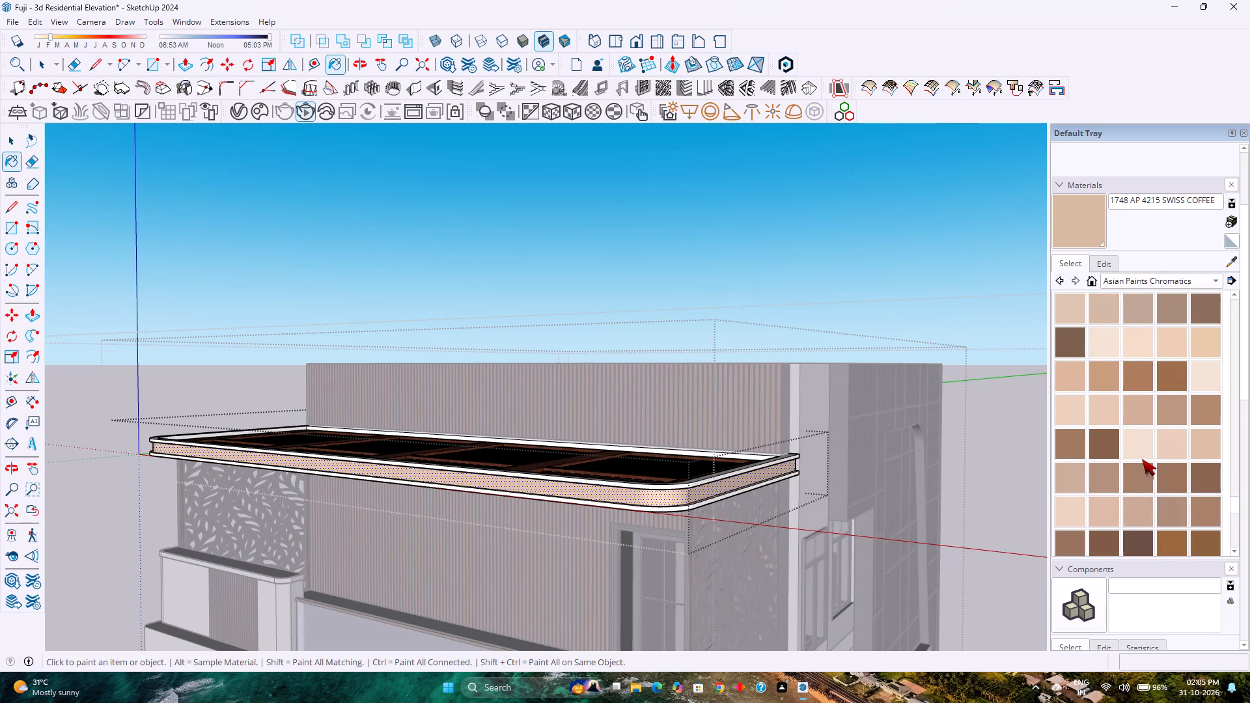
scroll(1128, 514, "down", 2)
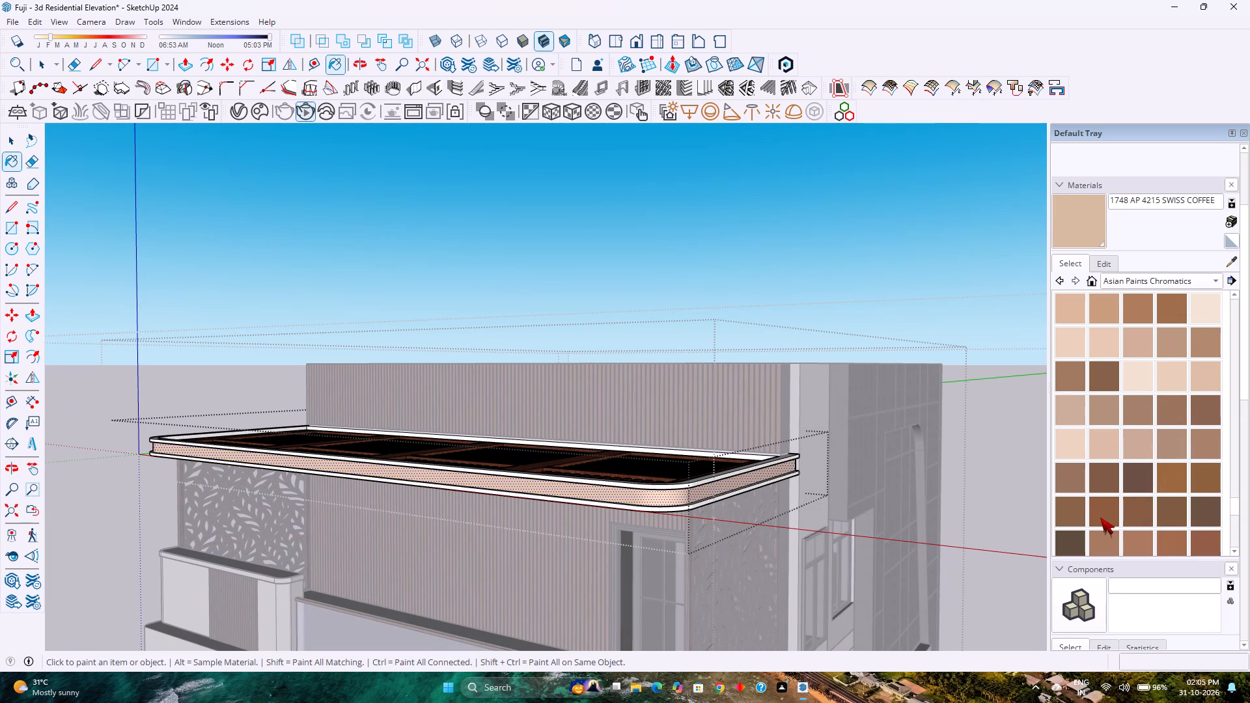
left_click(1182, 442)
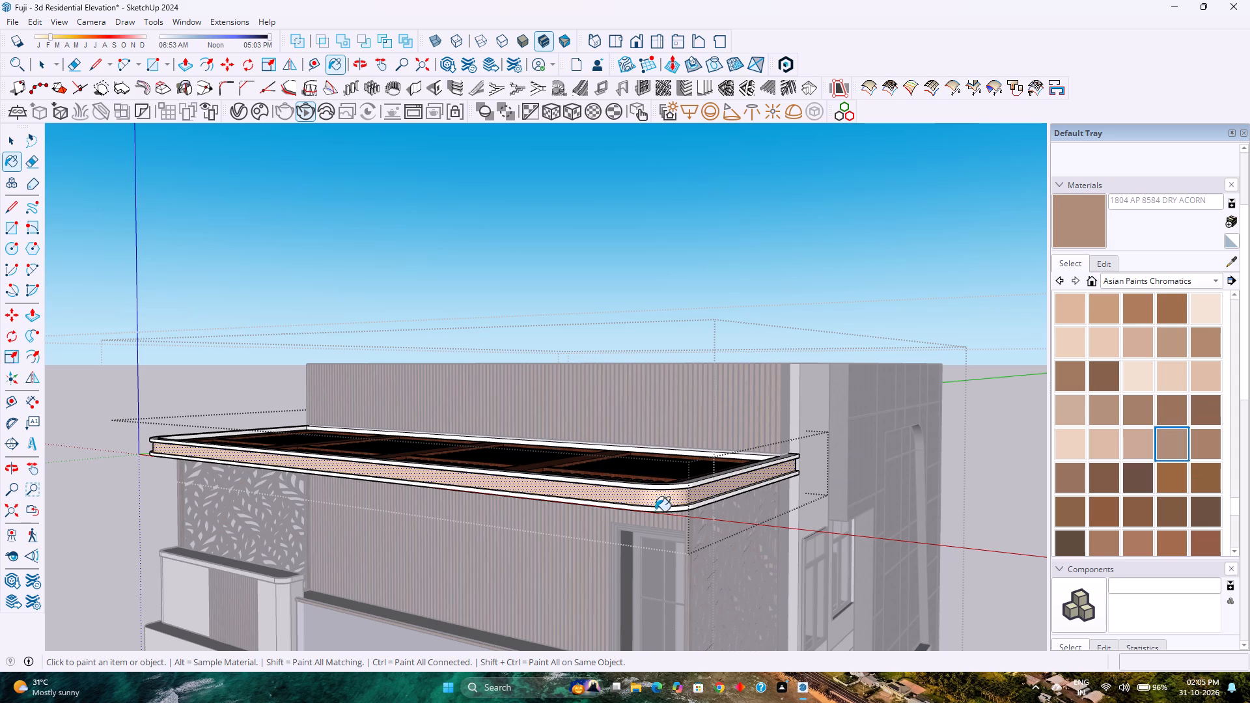
scroll(646, 505, "up", 11)
left_click(663, 499)
scroll(714, 497, "up", 2)
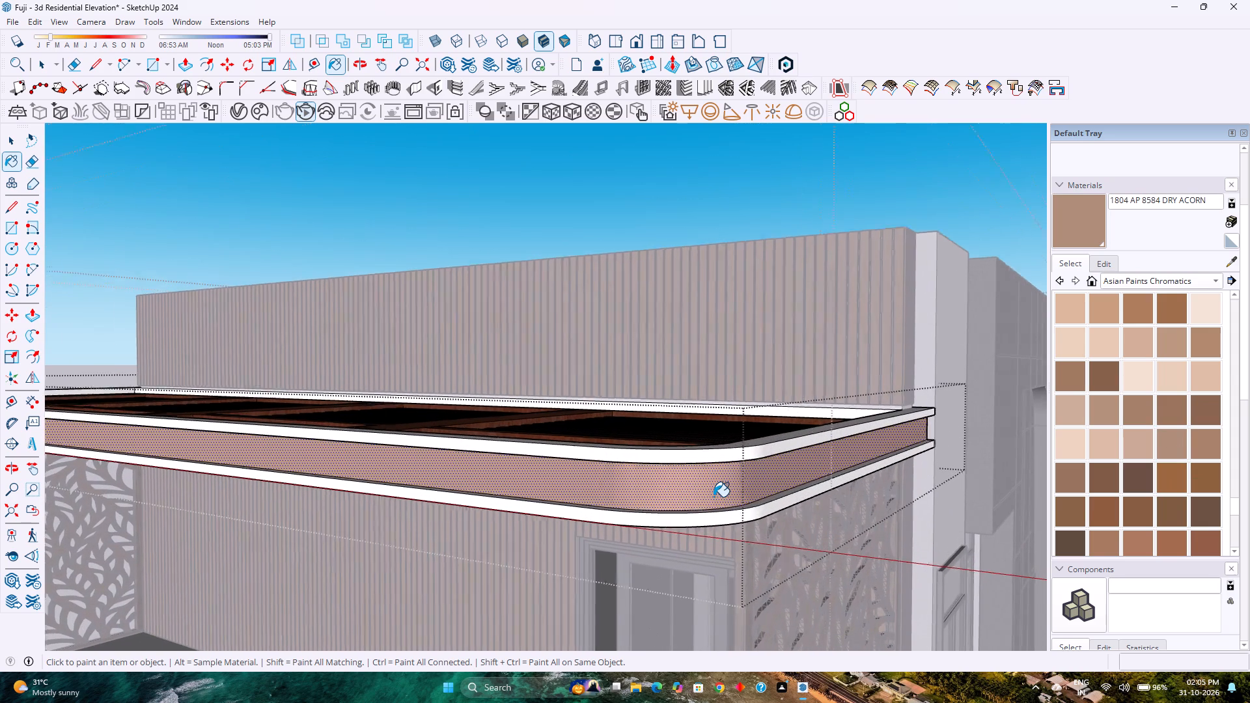
scroll(714, 497, "up", 2)
Paint the canopy's upper and lower front lips and the ledge above the lower lip with 1816 AP K197 Dark Kaapi-N.
scroll(1123, 523, "down", 1)
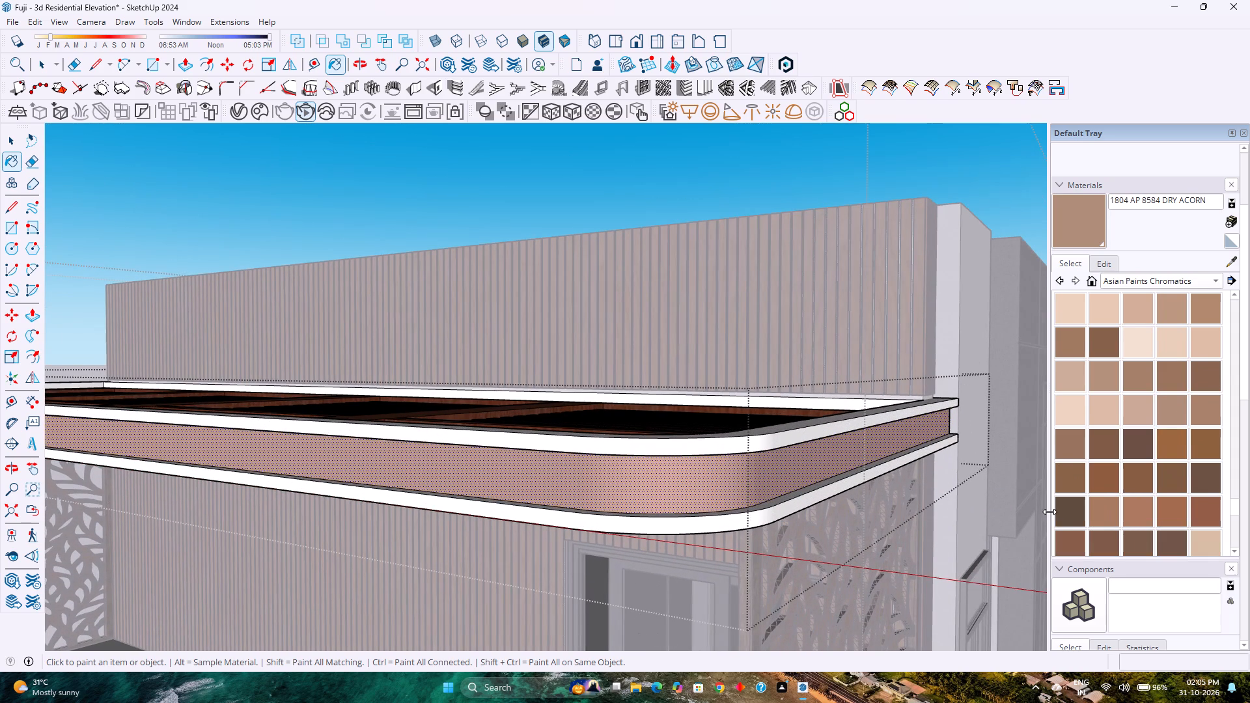
left_click(1066, 510)
scroll(723, 456, "up", 4)
left_click(723, 452)
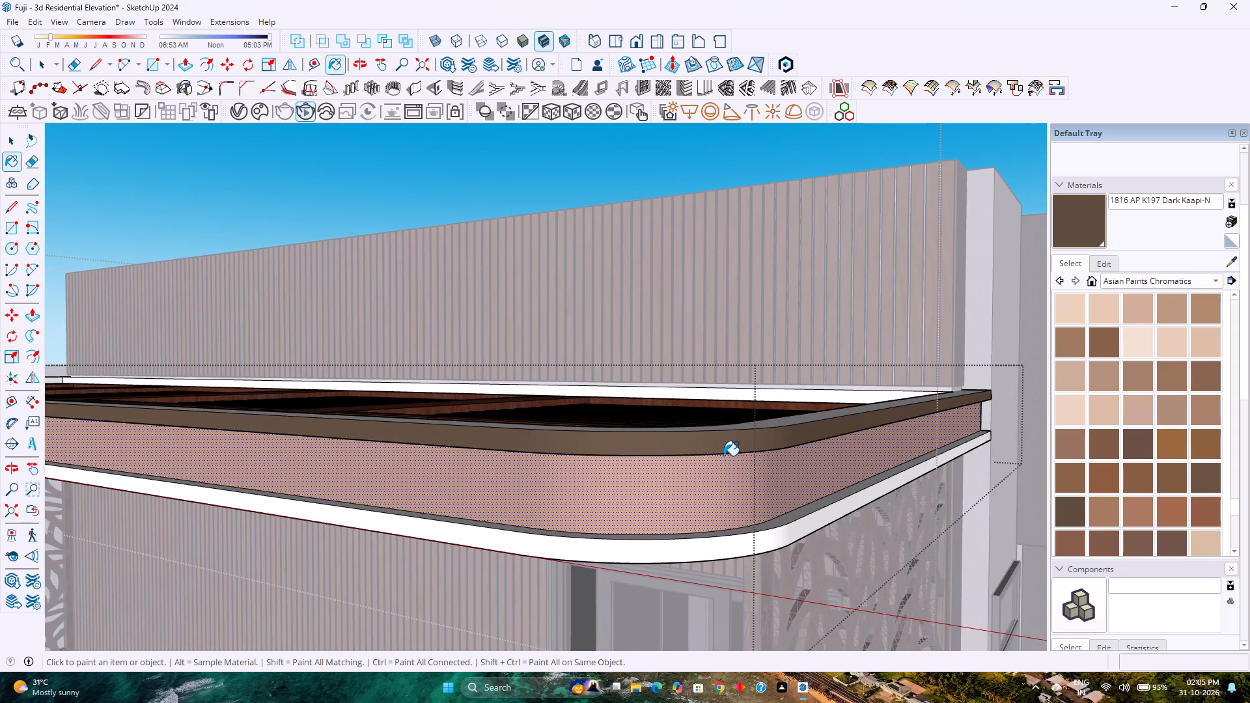
left_click(721, 548)
scroll(785, 510, "up", 4)
left_click(782, 527)
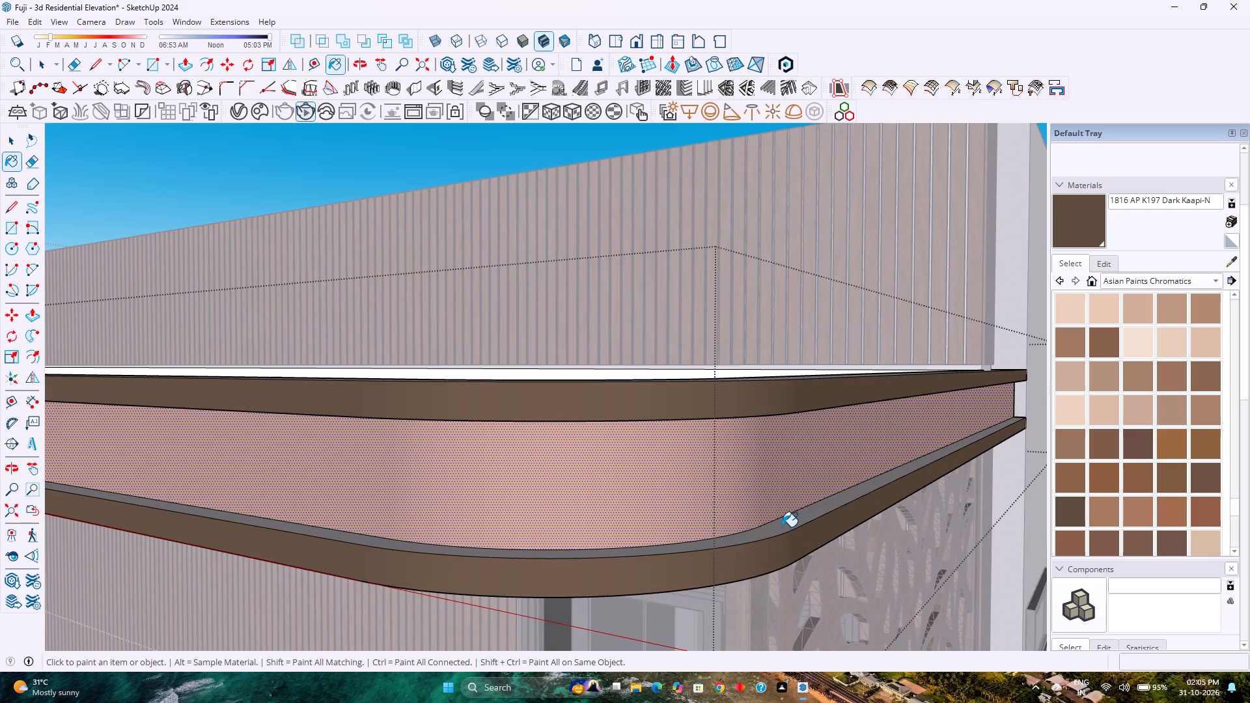
Paint the top face of the canopy's rim and the white strip along the wall with Dark Kaapi-N.
scroll(782, 523, "down", 2)
middle_click_drag(782, 523, 814, 641)
left_click(753, 434)
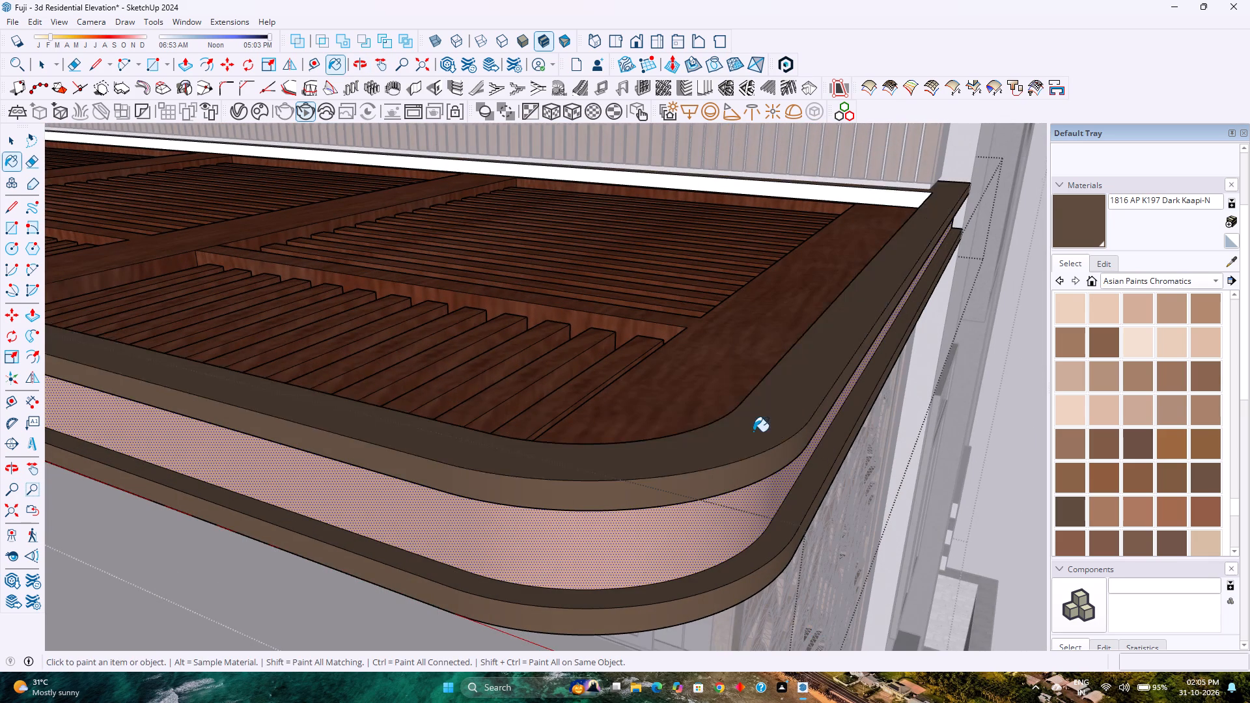
scroll(753, 432, "down", 4)
left_click(854, 219)
scroll(887, 398, "down", 2)
Paint the underside of the canopy's outer rim with Dark Kaapi-N.
middle_click_drag(770, 495, 760, 469)
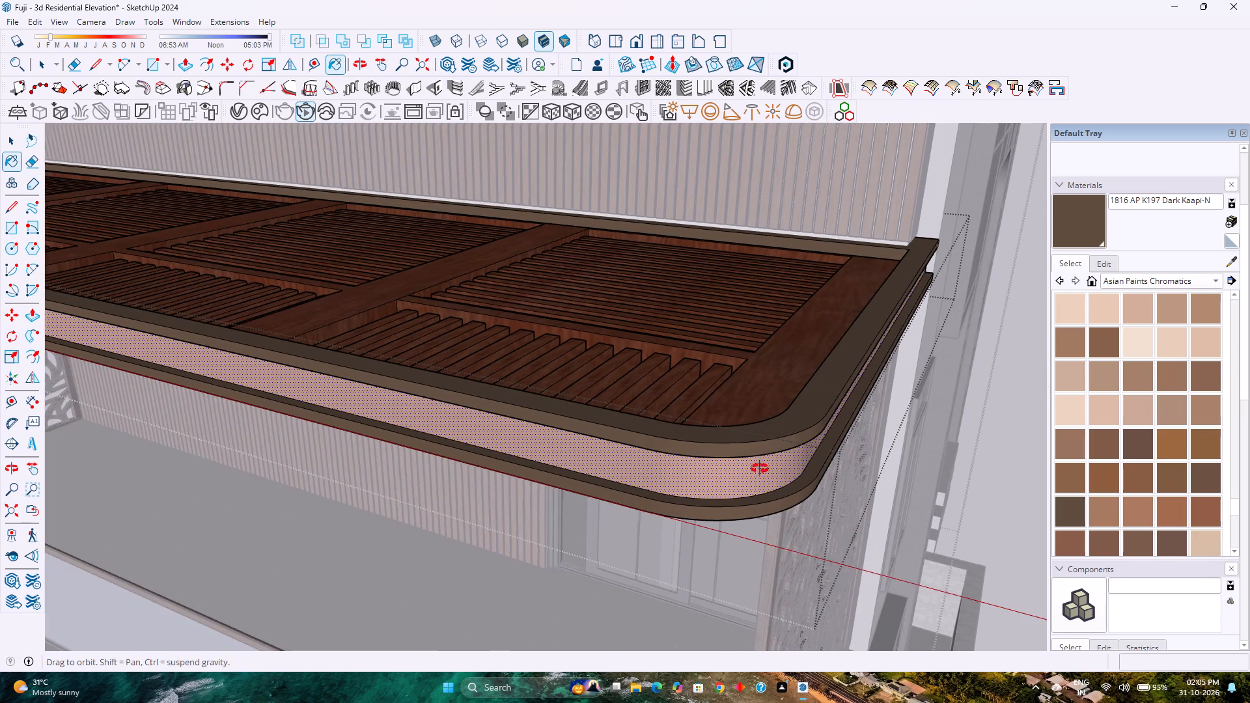
middle_click_drag(760, 469, 756, 413)
middle_click_drag(756, 413, 757, 389)
middle_click_drag(758, 384, 760, 374)
middle_click_drag(765, 353, 769, 343)
middle_click_drag(772, 332, 787, 297)
scroll(764, 482, "up", 3)
middle_click(762, 465)
middle_click_drag(764, 454, 785, 407)
middle_click(785, 407)
middle_click(785, 406)
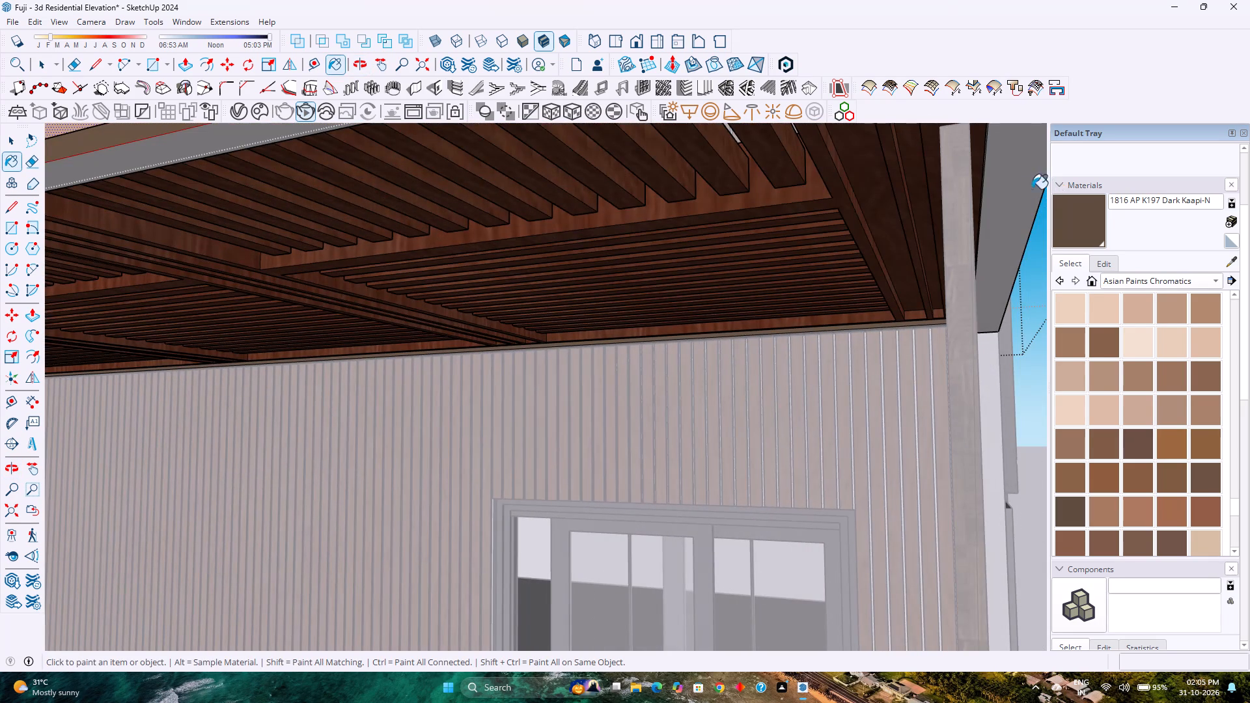
left_click(1018, 198)
scroll(930, 271, "down", 7)
middle_click(910, 294)
middle_click_drag(908, 299, 882, 338)
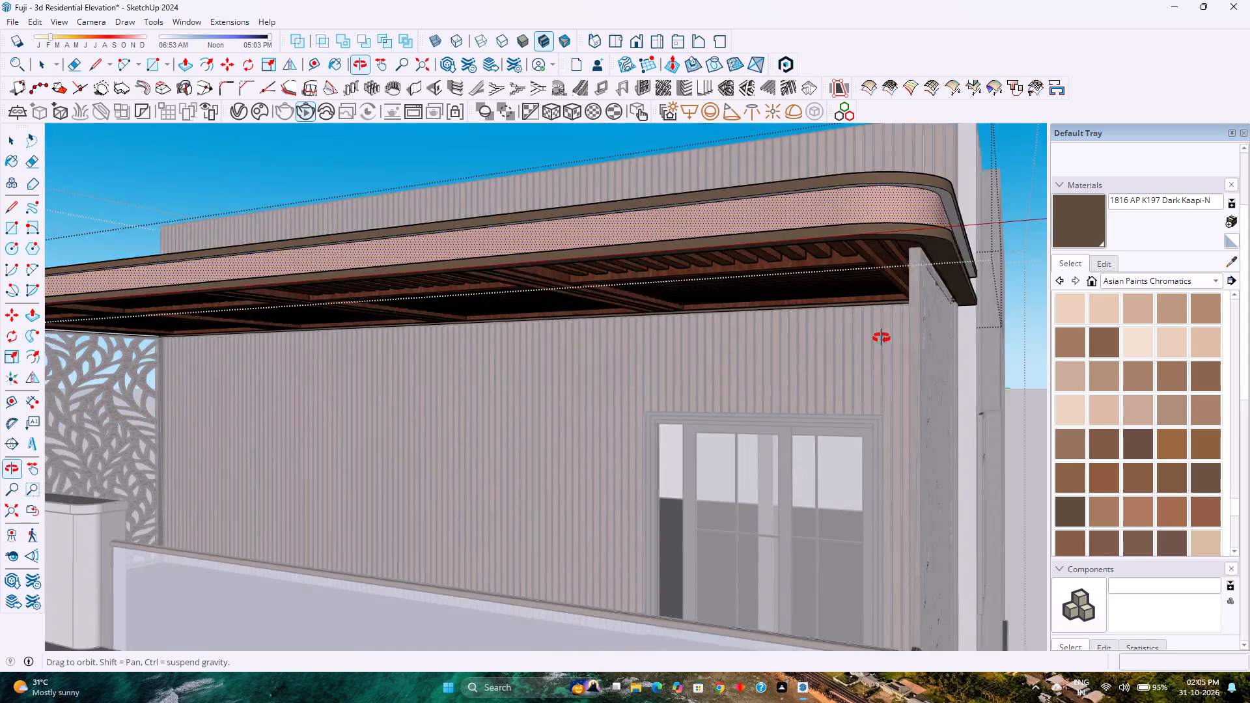
Paint the white inner face of the canopy's rim, above the timber slats, with 1816 AP K197 Dark Kaapi-N.
middle_click_drag(882, 338, 579, 456)
scroll(525, 189, "up", 11)
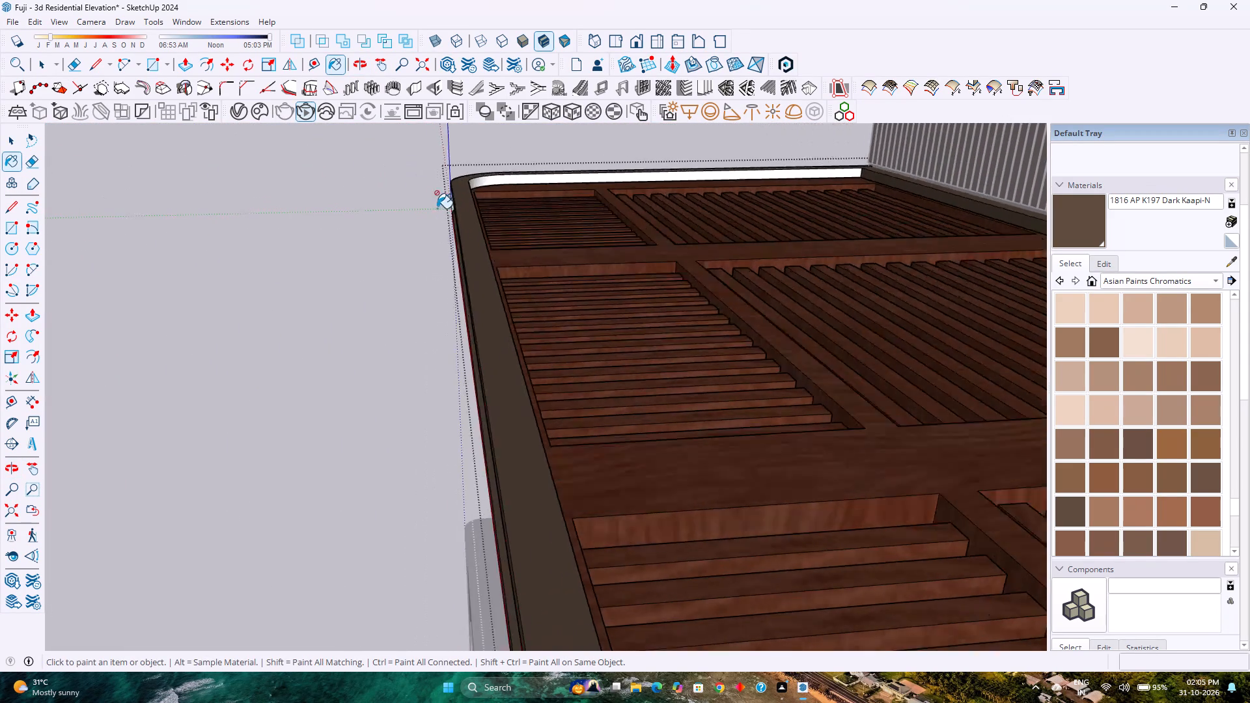
scroll(437, 208, "up", 9)
middle_click(553, 187)
middle_click(551, 187)
middle_click_drag(541, 187, 473, 197)
left_click(443, 178)
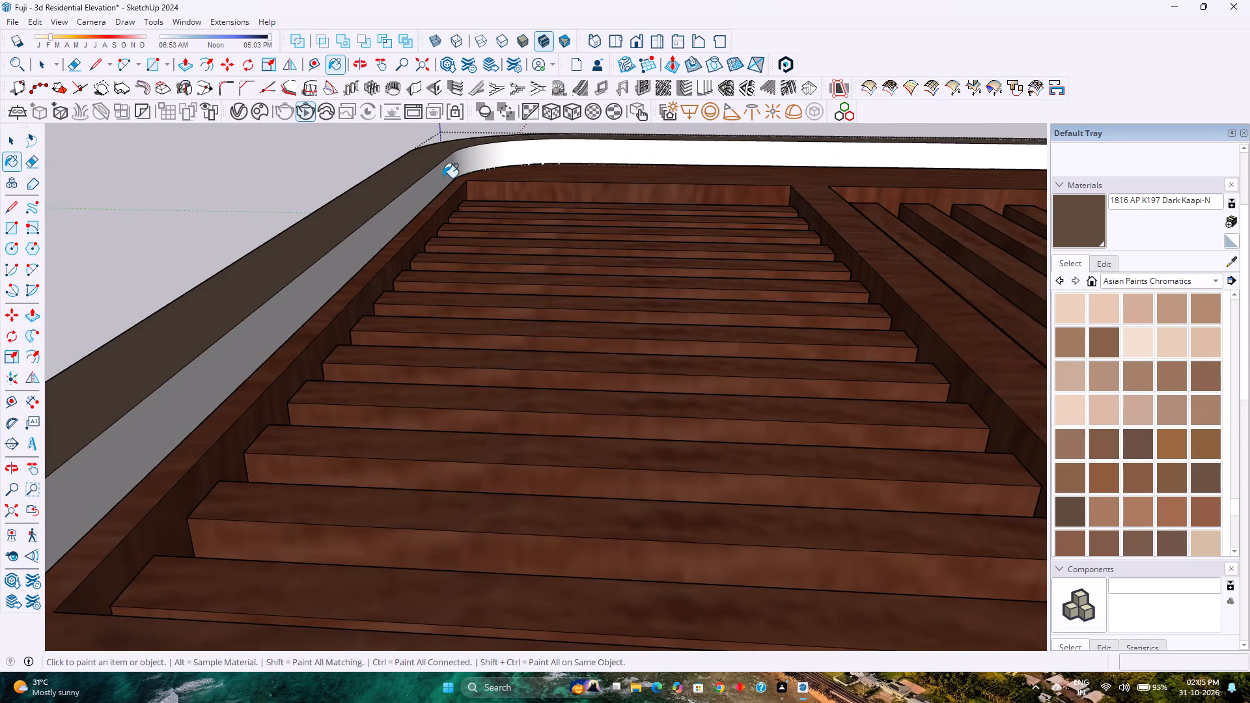
scroll(443, 178, "down", 20)
middle_click_drag(388, 258, 552, 206)
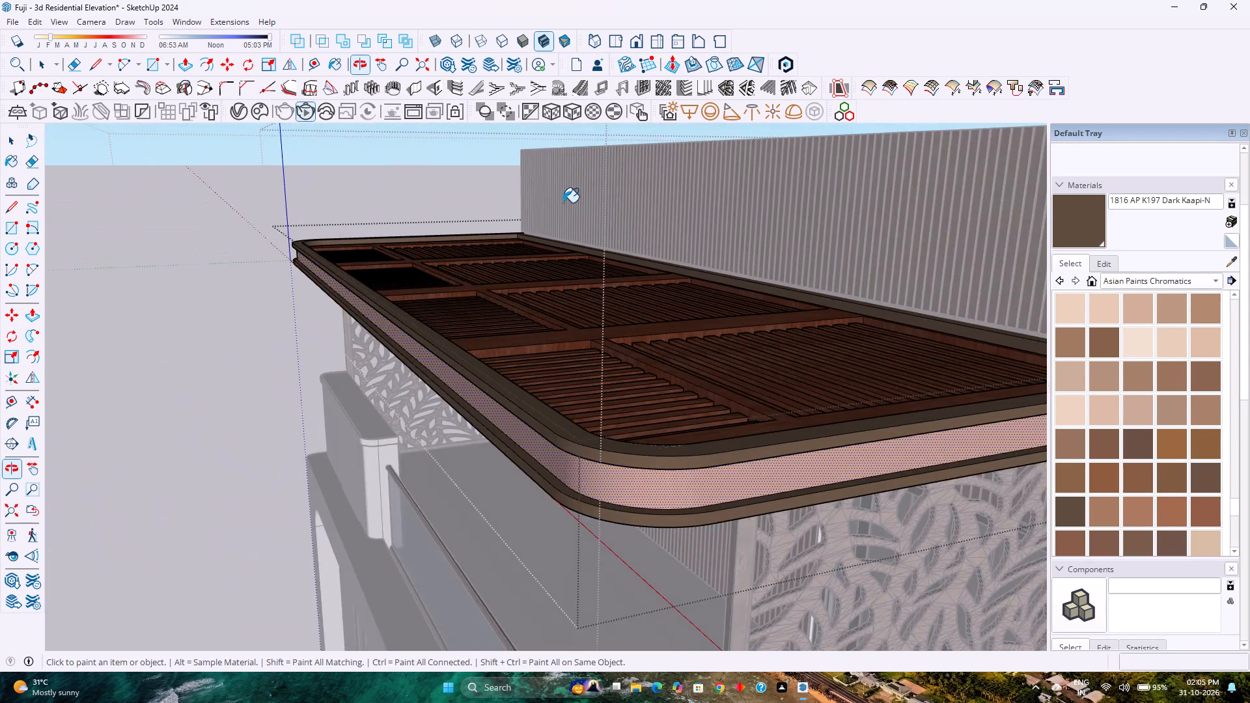
Edit the 1816 AP K197 Dark Kaapi-N colour on the canopy lips to a warmer, darker brown with higher saturation and lower lightness.
scroll(571, 200, "down", 2)
middle_click_drag(521, 355, 702, 319)
scroll(758, 357, "up", 4)
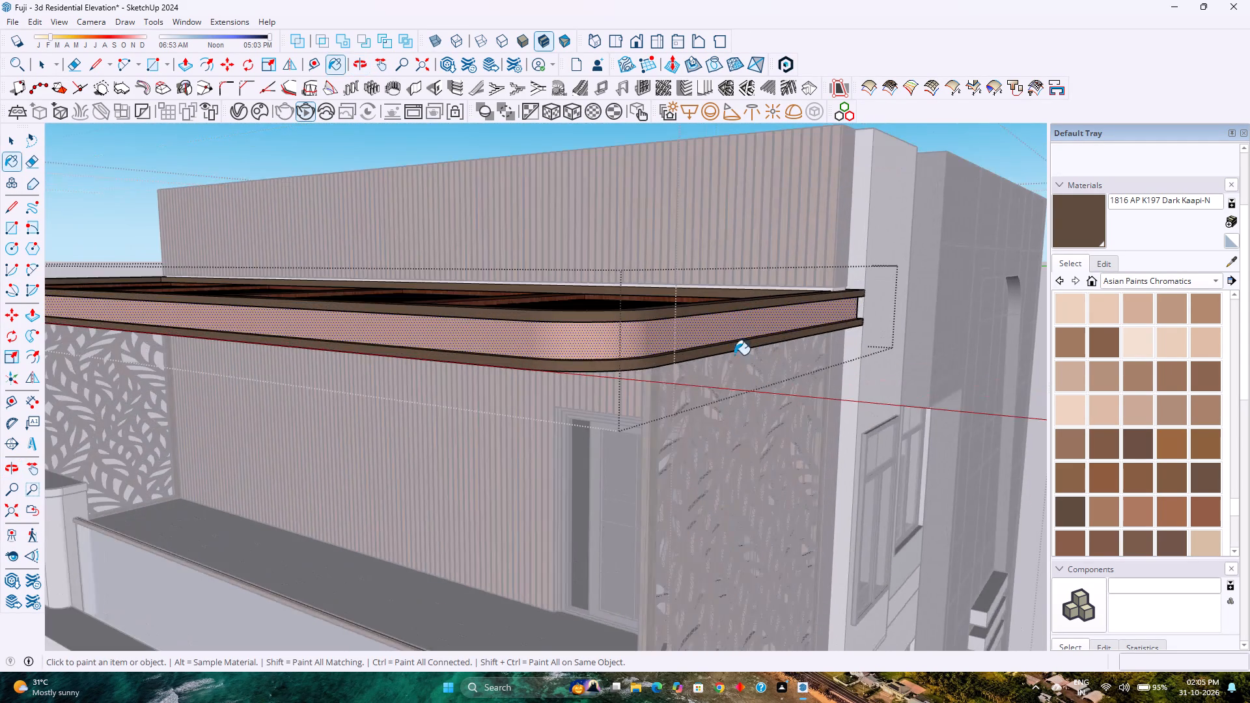
scroll(717, 354, "up", 7)
left_click(1104, 258)
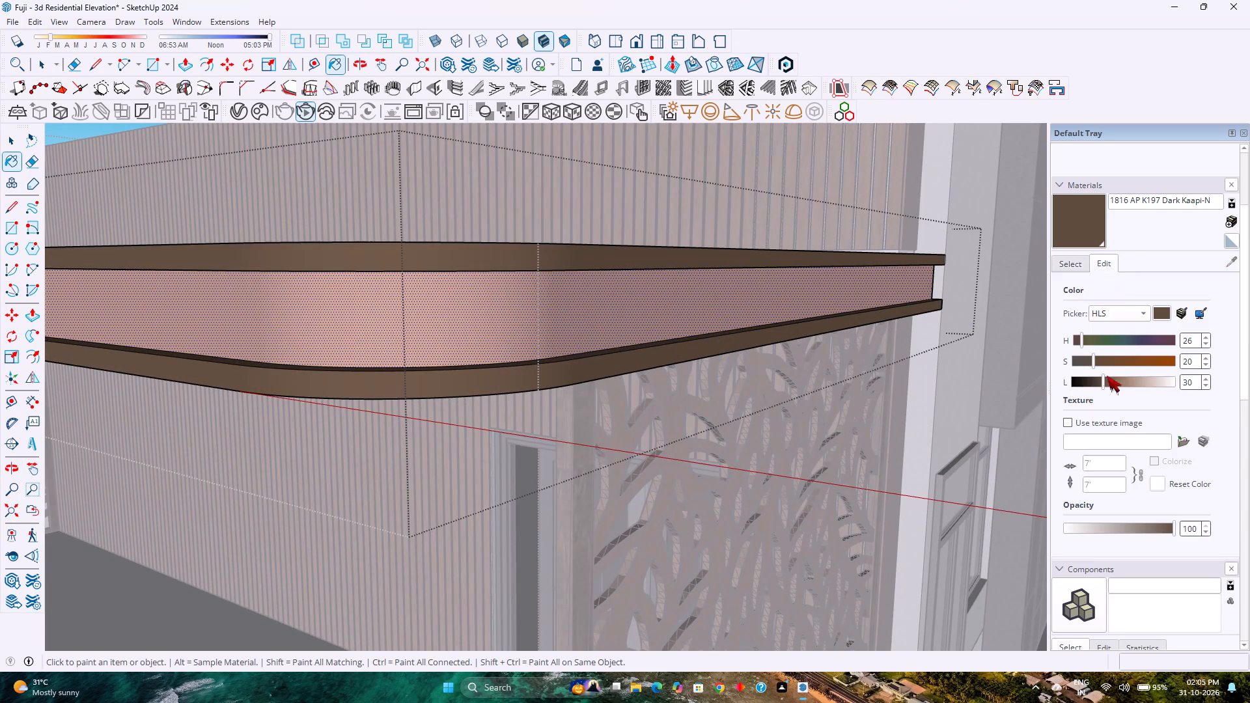
left_click_drag(1093, 357, 1118, 360)
left_click_drag(1118, 360, 1121, 360)
left_click_drag(1102, 378, 1092, 381)
left_click(1077, 267)
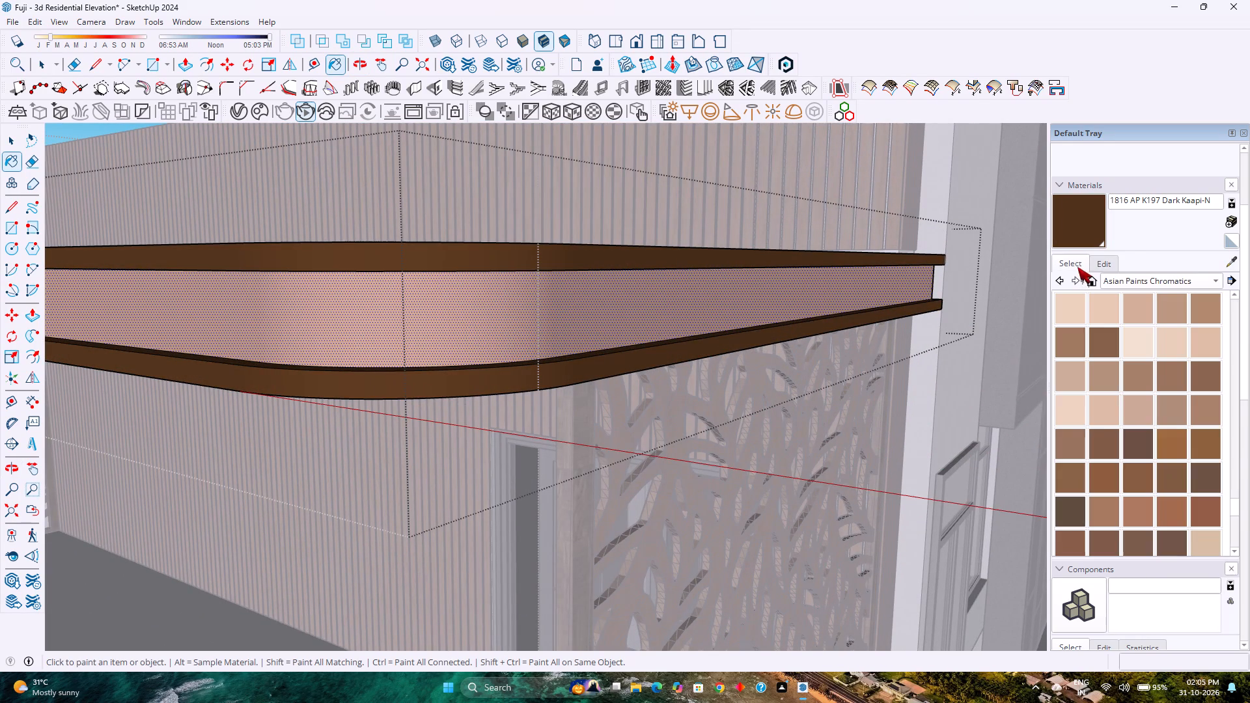
Repaint the canopy's recessed edge band with AP 8574 BURNISHED CARAMEL.
left_click(1178, 366)
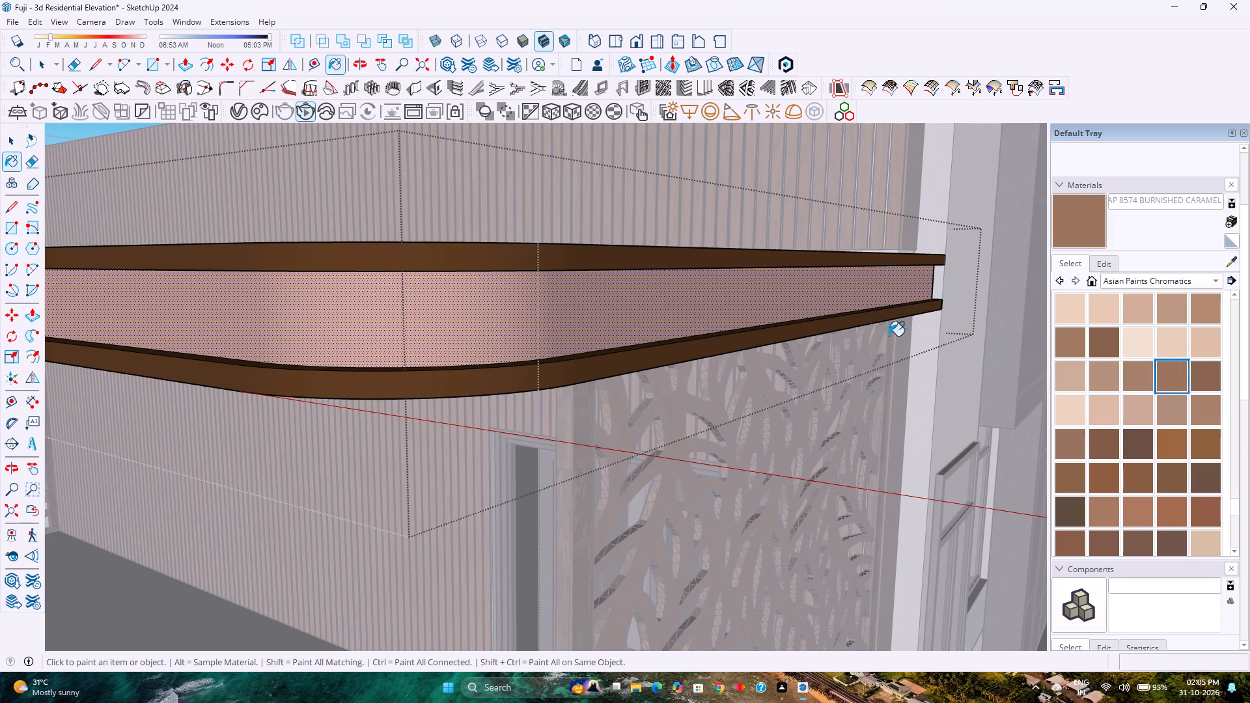
left_click(701, 305)
scroll(701, 305, "down", 11)
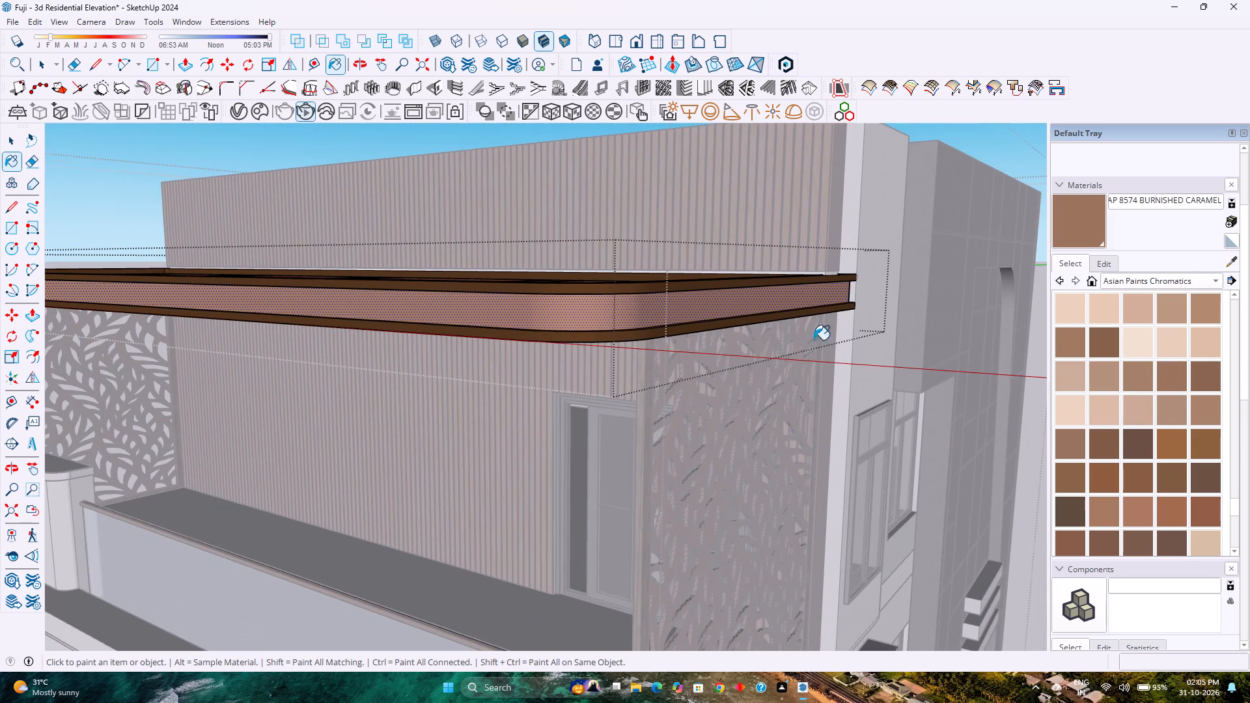
Set the AP 8574 BURNISHED CARAMEL colour to saturation 34 and lightness 41, and leave the canopy group.
left_click(1107, 266)
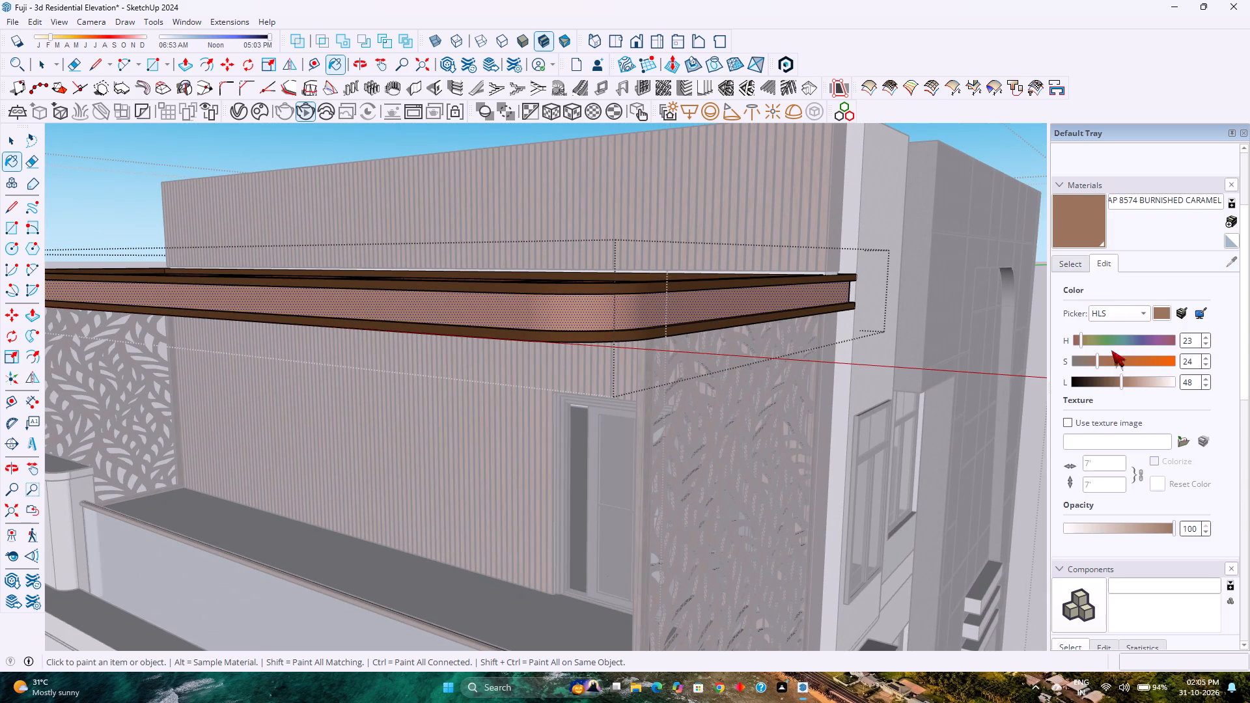
left_click_drag(1098, 361, 1109, 361)
left_click_drag(1123, 383, 1117, 383)
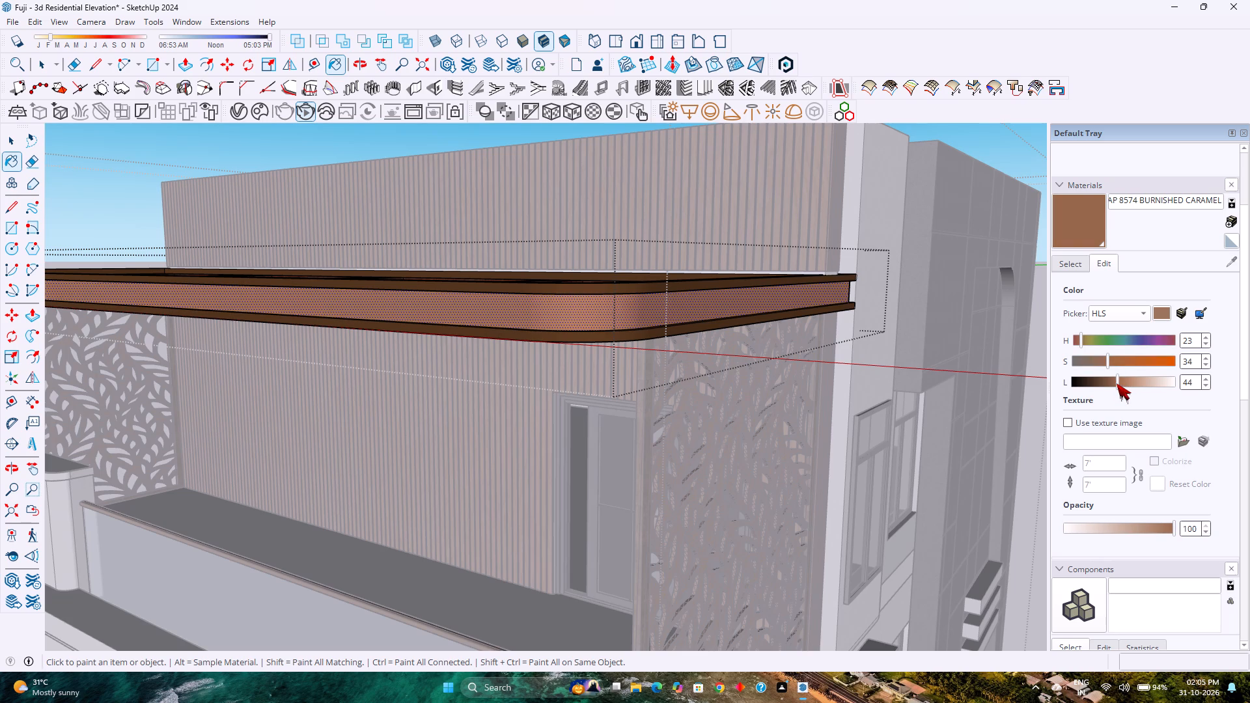
left_click_drag(1117, 383, 1114, 383)
key("space")
left_click(663, 315)
key("space")
scroll(663, 315, "down", 5)
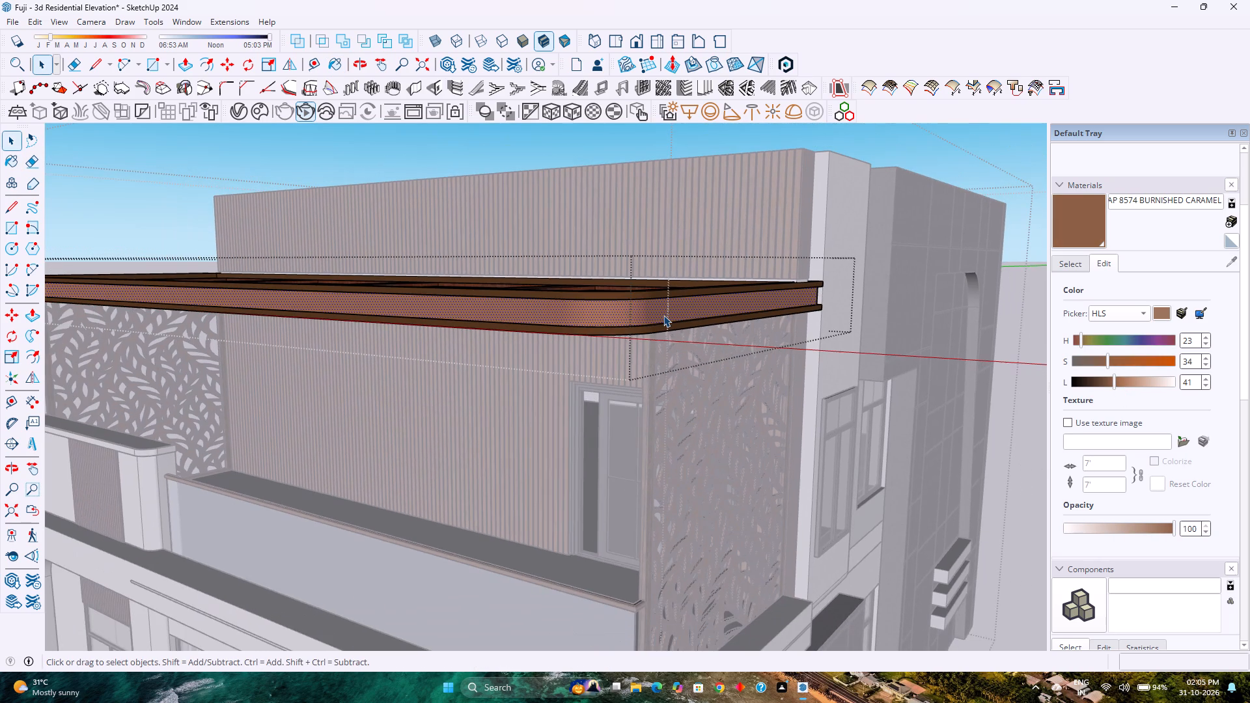
key("Escape")
scroll(663, 315, "down", 12)
Save the residential elevation model.
middle_click(597, 395)
middle_click(637, 346)
middle_click_drag(640, 342, 661, 322)
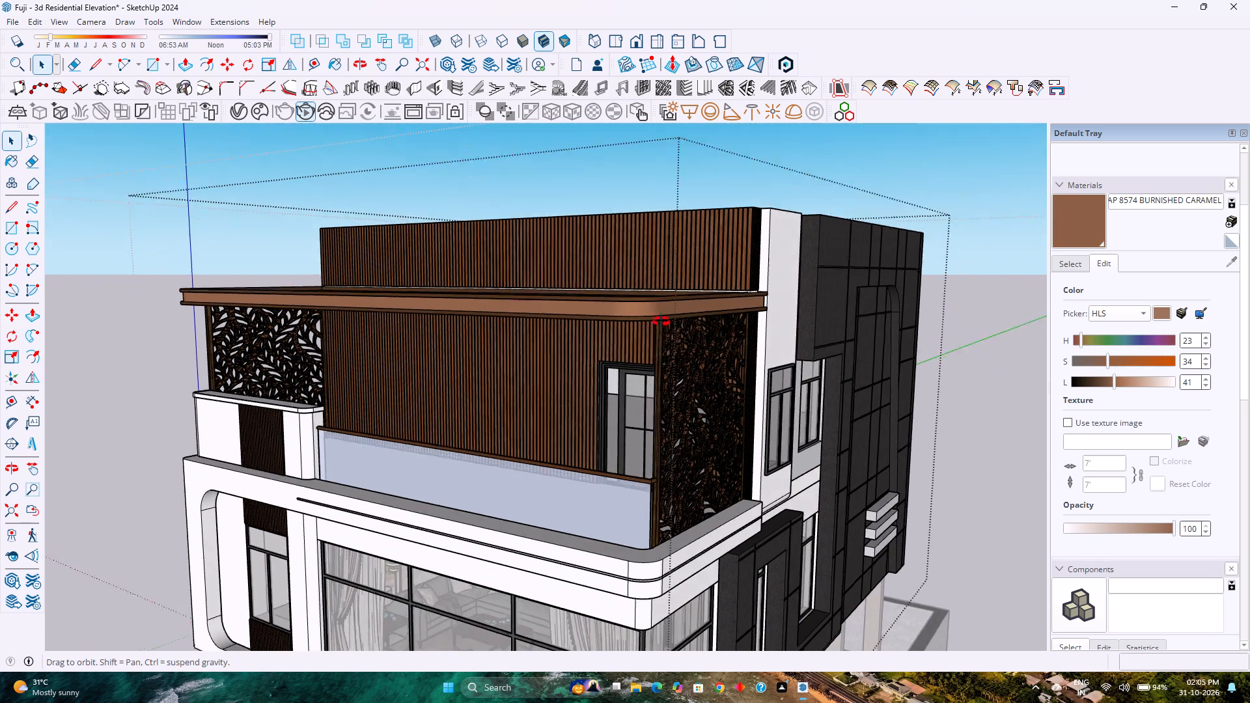
middle_click_drag(661, 322, 700, 316)
key("ctrl+s")
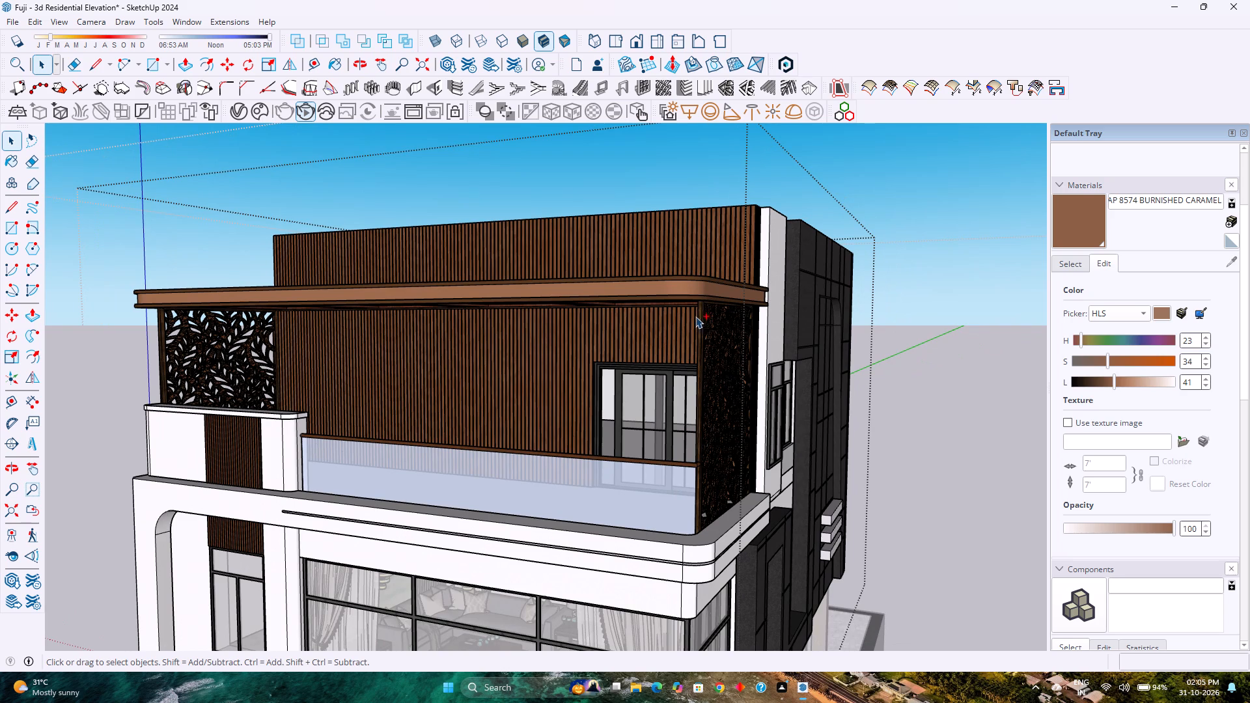
scroll(636, 334, "down", 10)
scroll(463, 374, "down", 5)
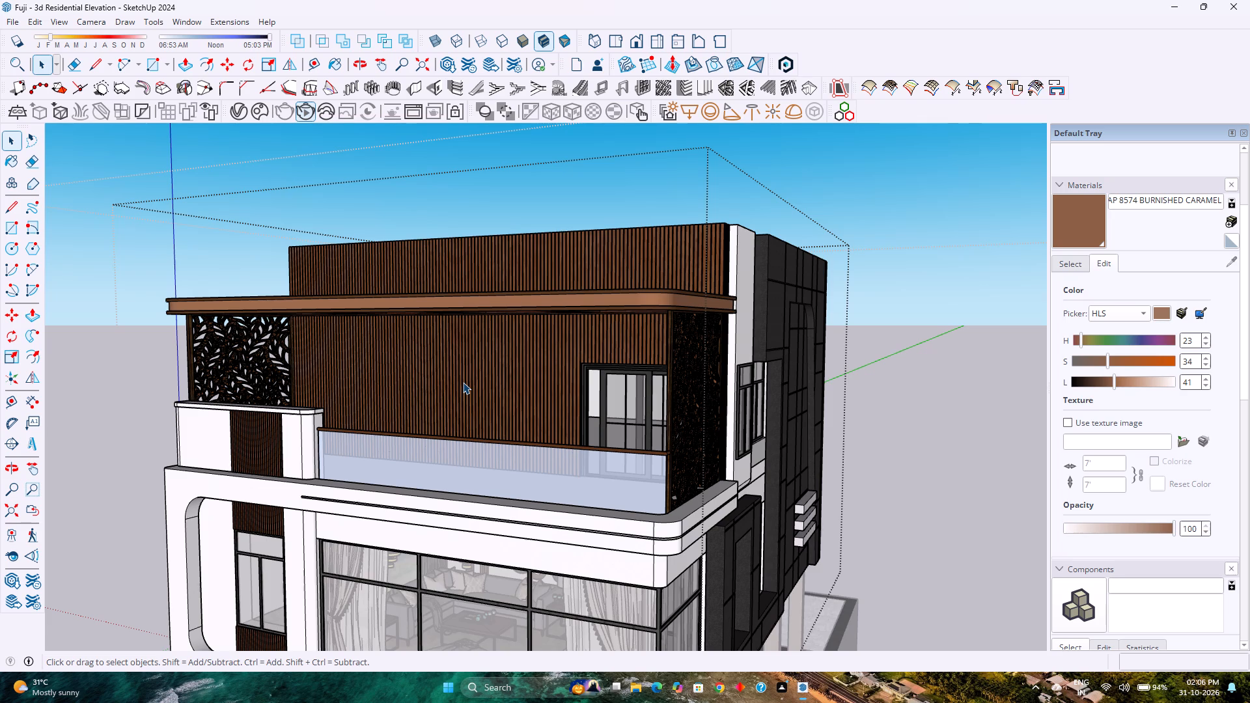
Open the upper-floor wall group for editing and select the slatted cladding around the balcony's sliding door.
double_click(463, 379)
scroll(463, 379, "up", 2)
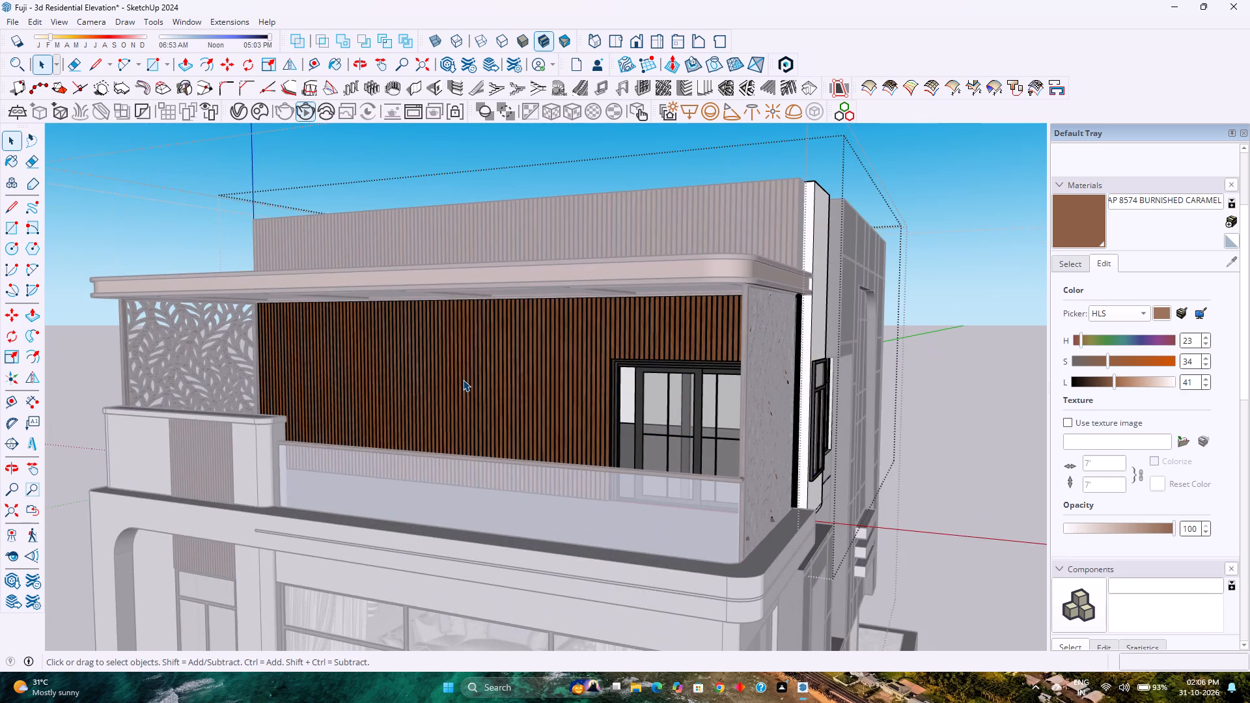
scroll(462, 379, "up", 5)
scroll(462, 381, "down", 4)
middle_click_drag(769, 475, 747, 479)
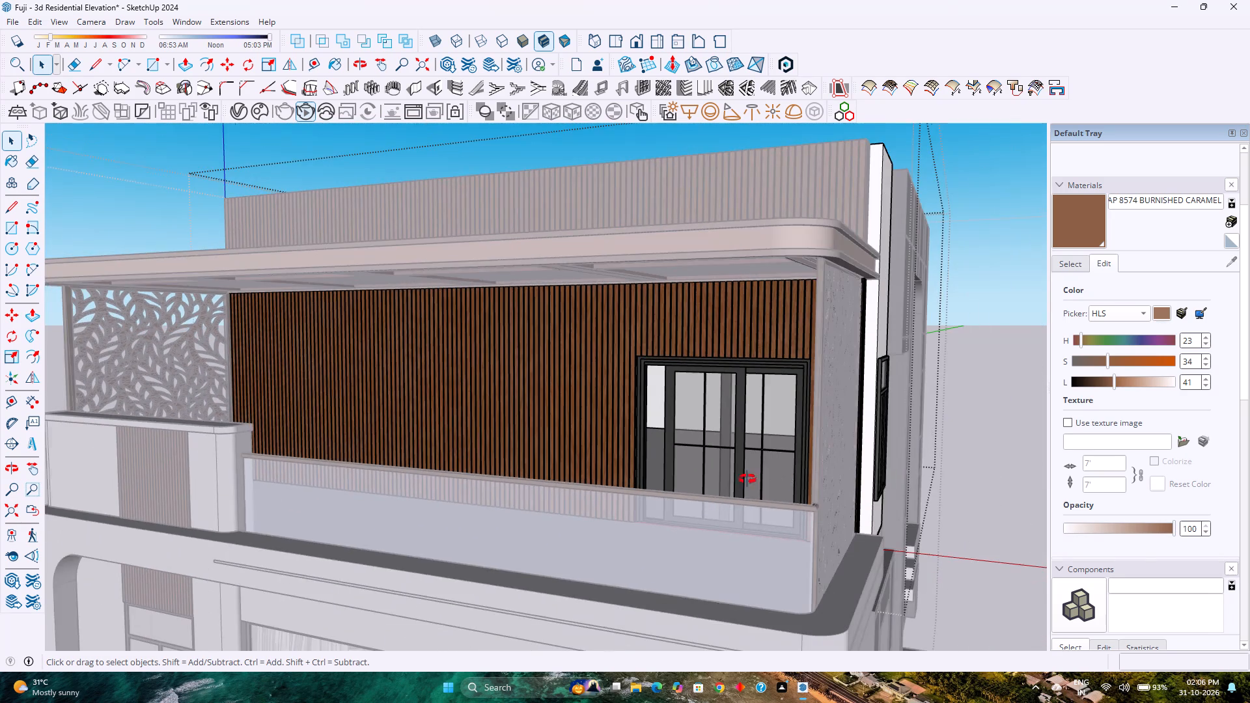
middle_click_drag(747, 479, 736, 488)
left_click(579, 376)
scroll(579, 376, "up", 3)
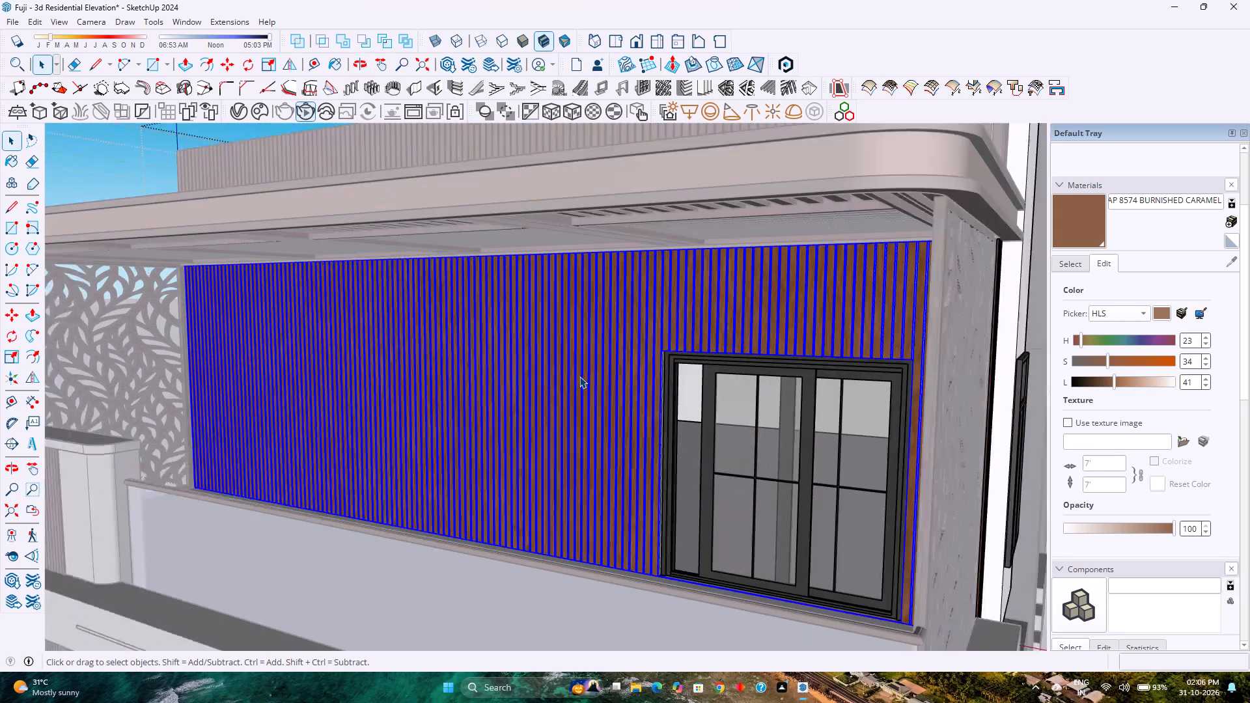
scroll(579, 376, "up", 1)
Search the 3D Warehouse for "Wall Plants" models.
left_click(190, 21)
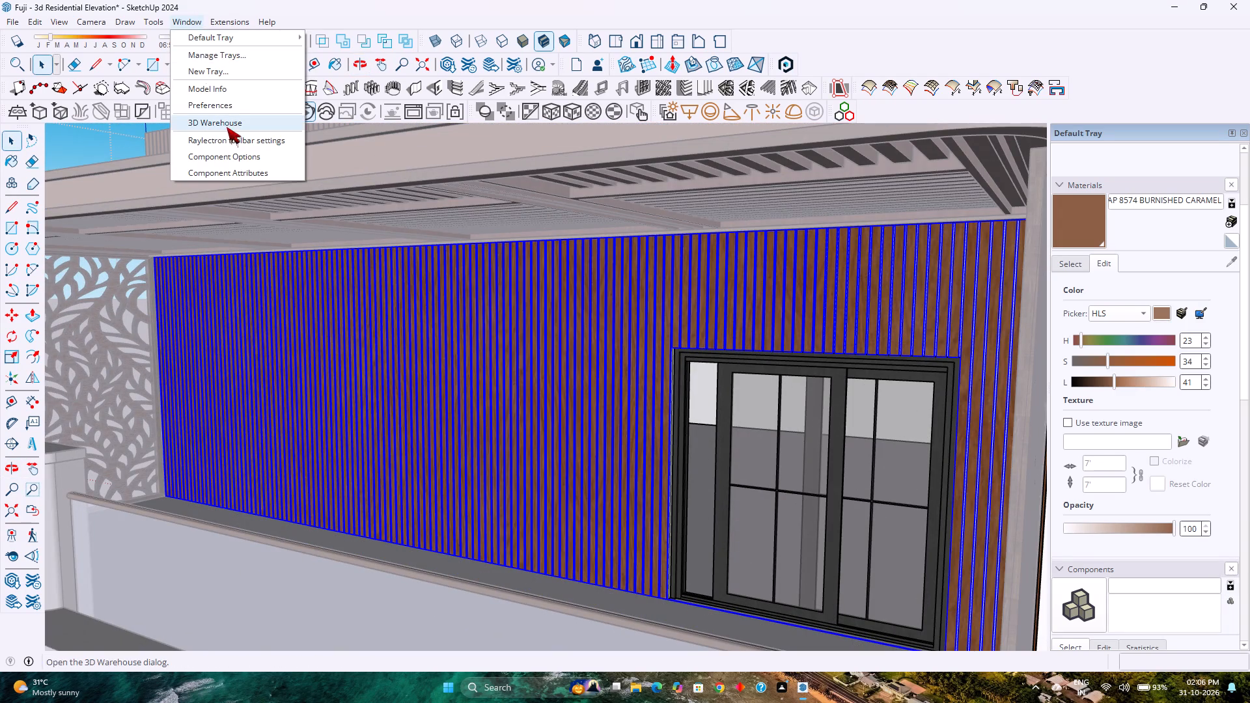
left_click(227, 127)
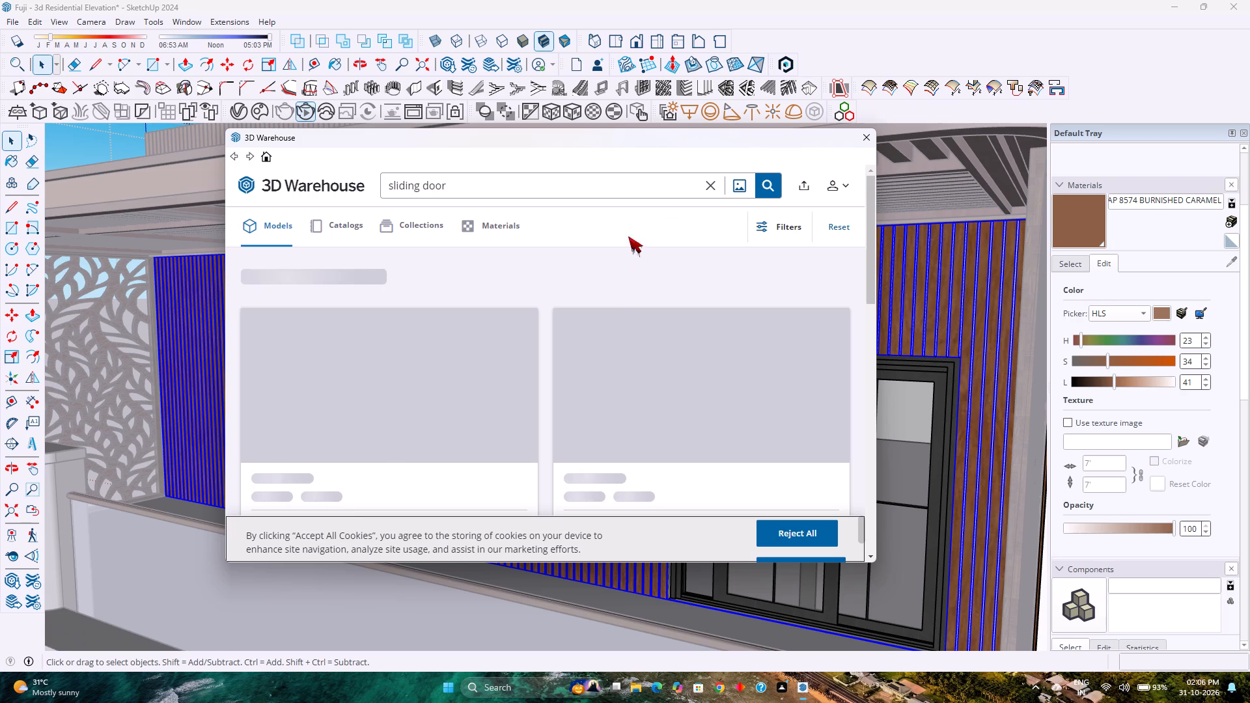
left_click(714, 187)
left_click(673, 195)
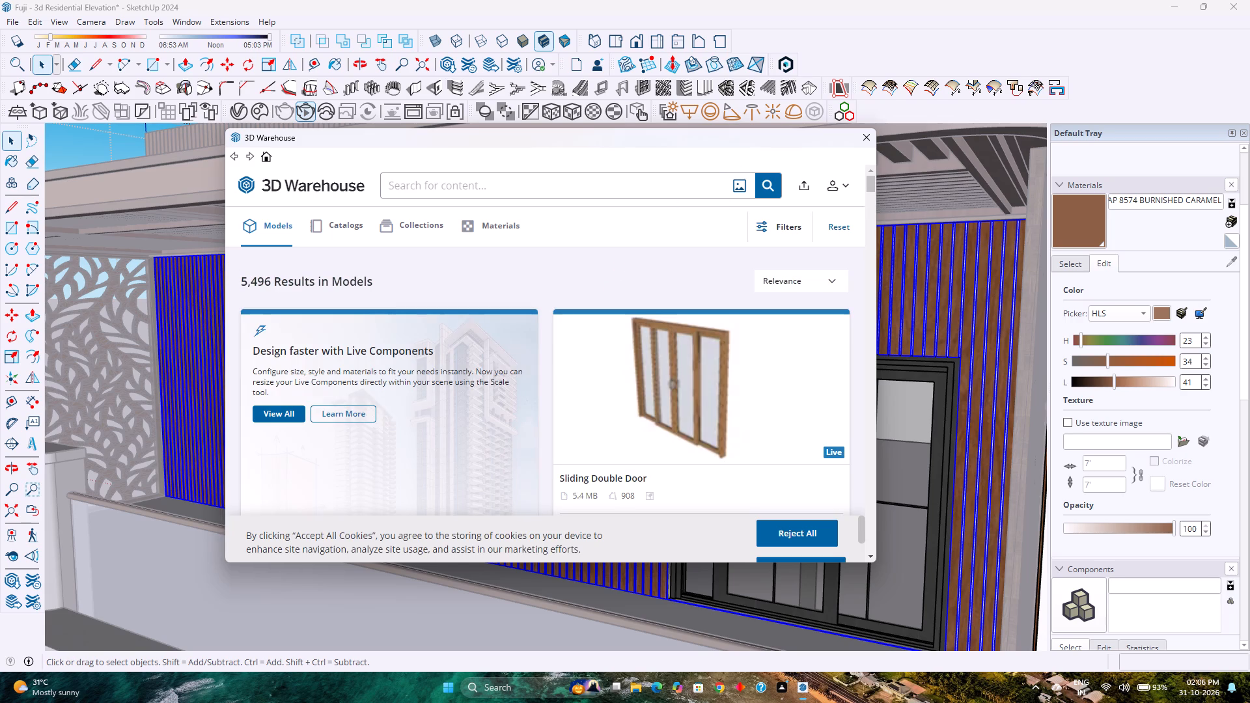
type("Wall PL")
key("BackSpace")
type("lan")
type("ts")
key("Return")
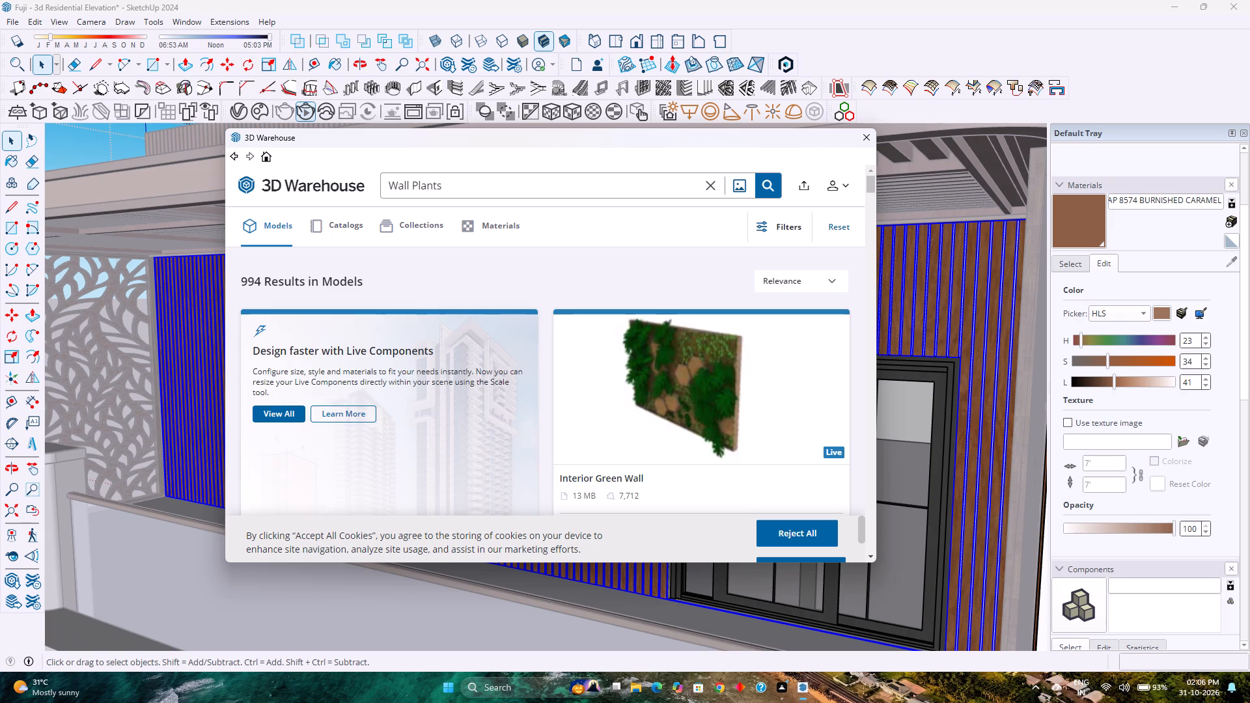
Download the "Wall plant" model with wall-mounted planters from the 3D Warehouse directly into the open model.
scroll(664, 434, "down", 2)
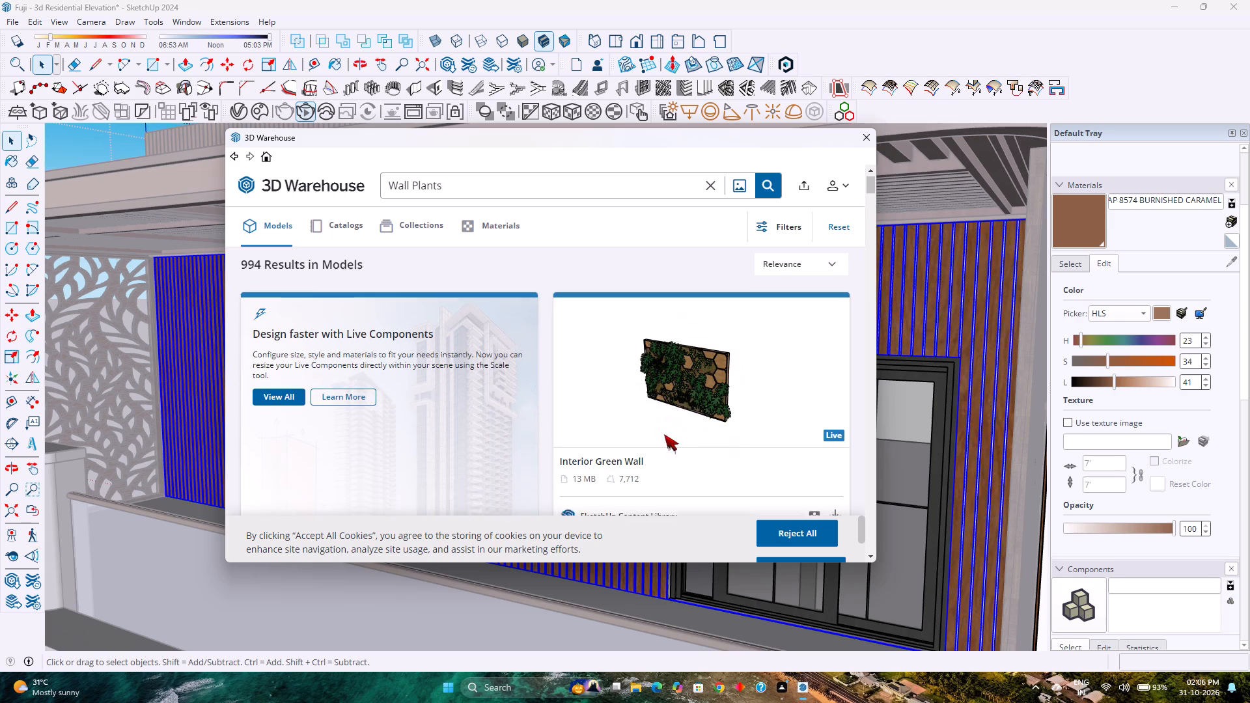
scroll(664, 434, "down", 3)
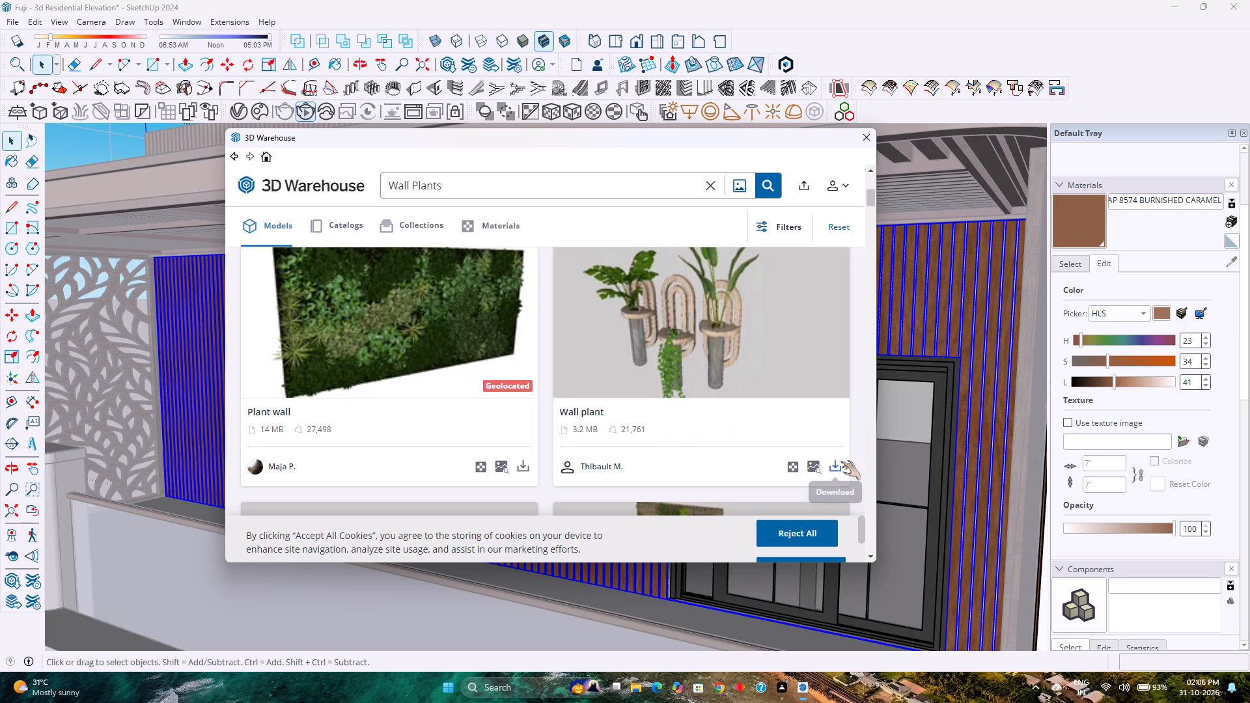
left_click(841, 462)
left_click(519, 360)
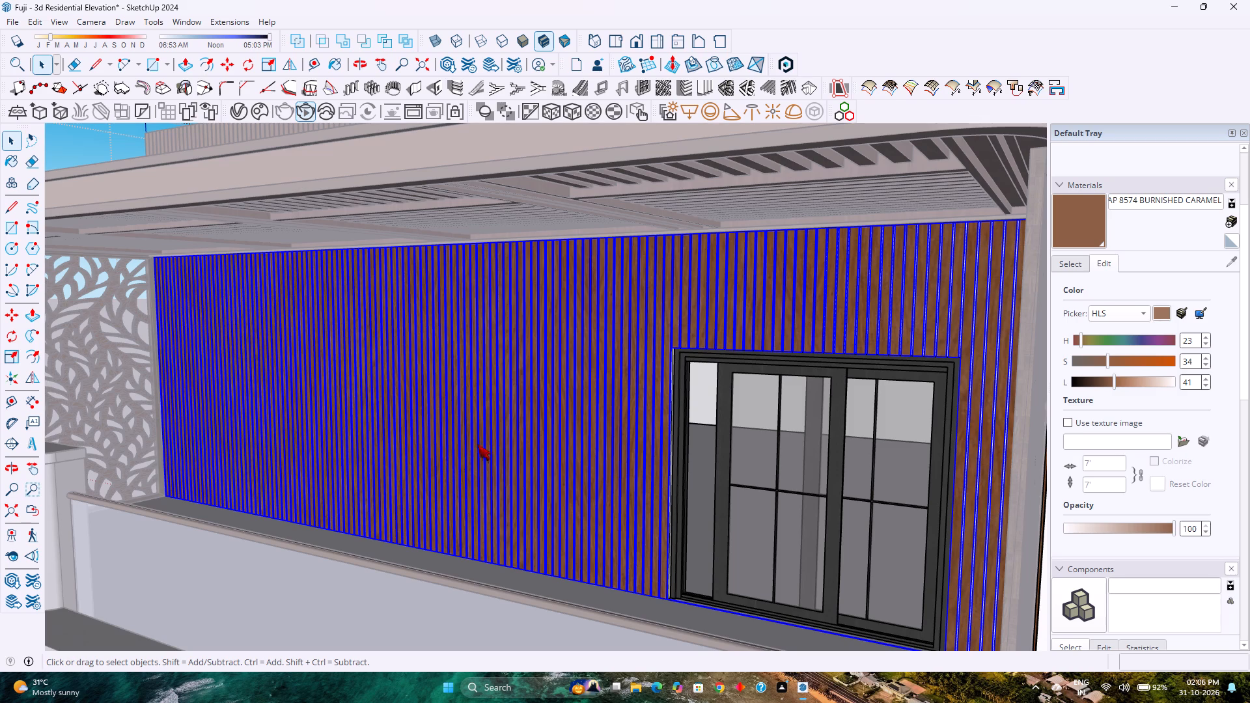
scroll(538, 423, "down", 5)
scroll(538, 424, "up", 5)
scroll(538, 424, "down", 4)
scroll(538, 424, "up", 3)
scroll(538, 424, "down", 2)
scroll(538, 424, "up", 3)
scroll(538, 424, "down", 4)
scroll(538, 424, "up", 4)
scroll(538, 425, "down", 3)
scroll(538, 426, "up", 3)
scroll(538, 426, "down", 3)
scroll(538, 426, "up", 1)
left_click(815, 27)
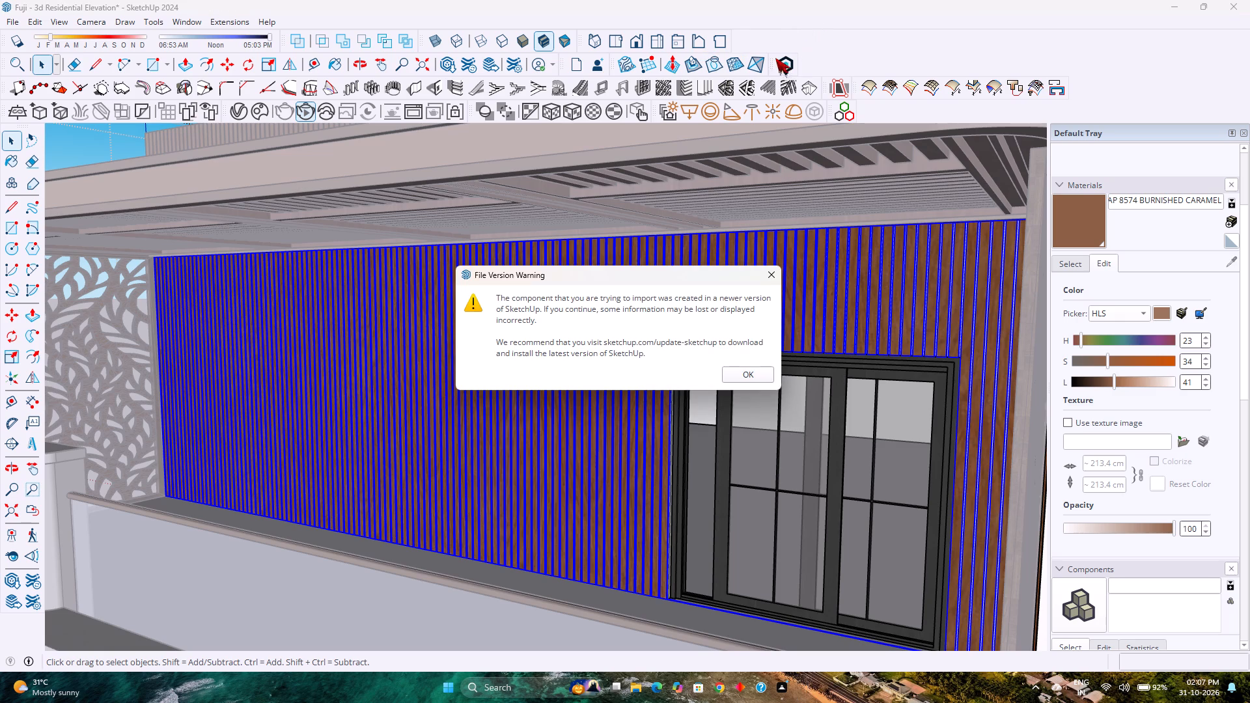
Place the downloaded wall plant component on the slatted cladding of the balcony wall.
left_click(740, 376)
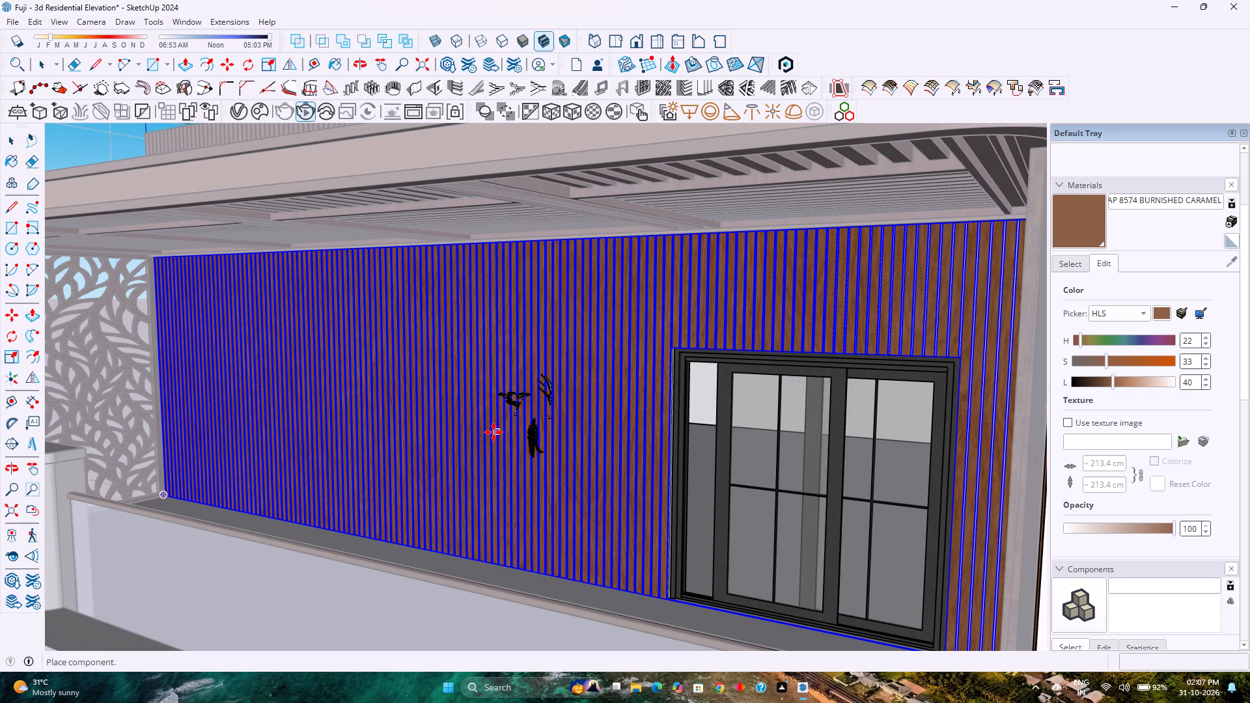
left_click(389, 400)
scroll(404, 391, "up", 2)
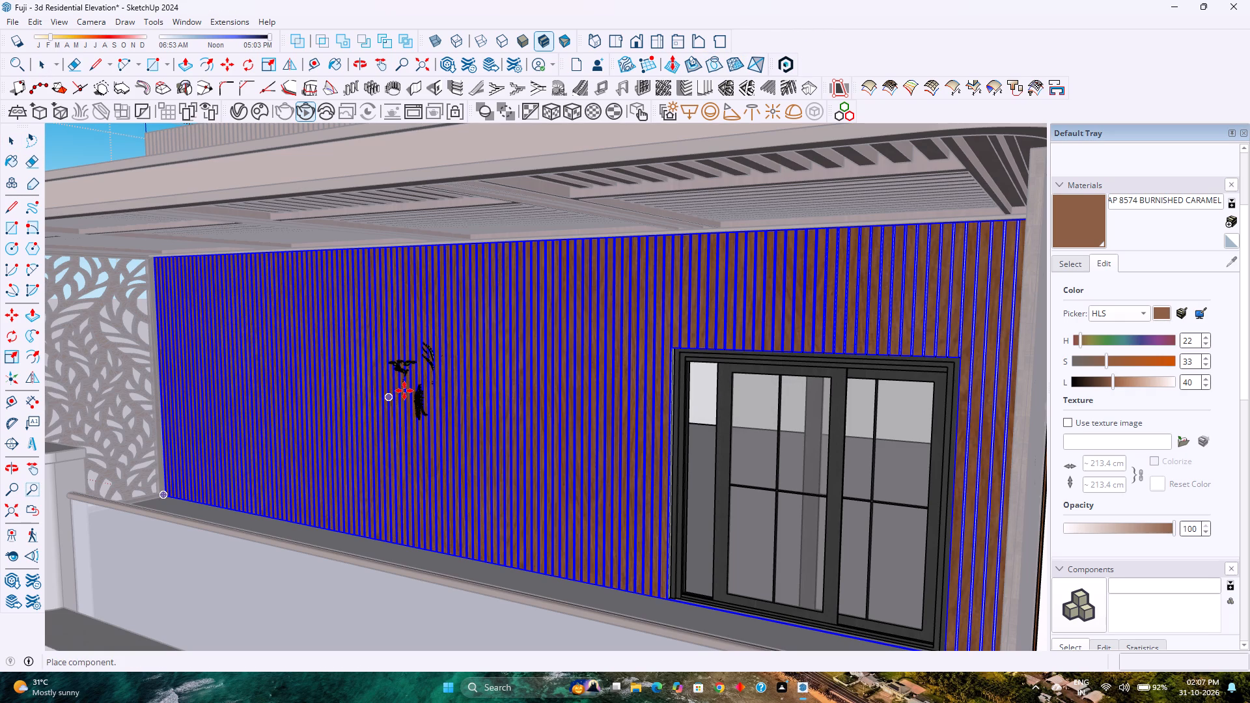
scroll(404, 391, "up", 1)
scroll(476, 363, "up", 13)
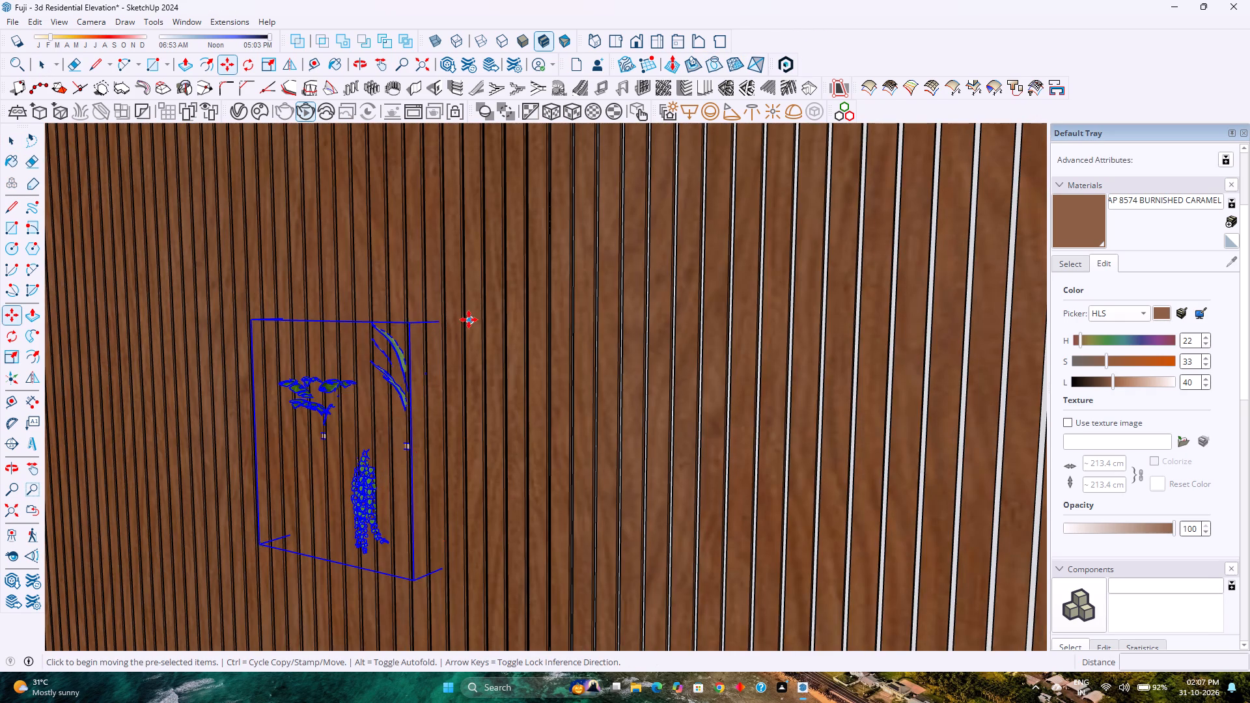
Move the wall plant about 6 5/16" along the green axis so its planters stand out from the slatted cladding.
left_click(469, 320)
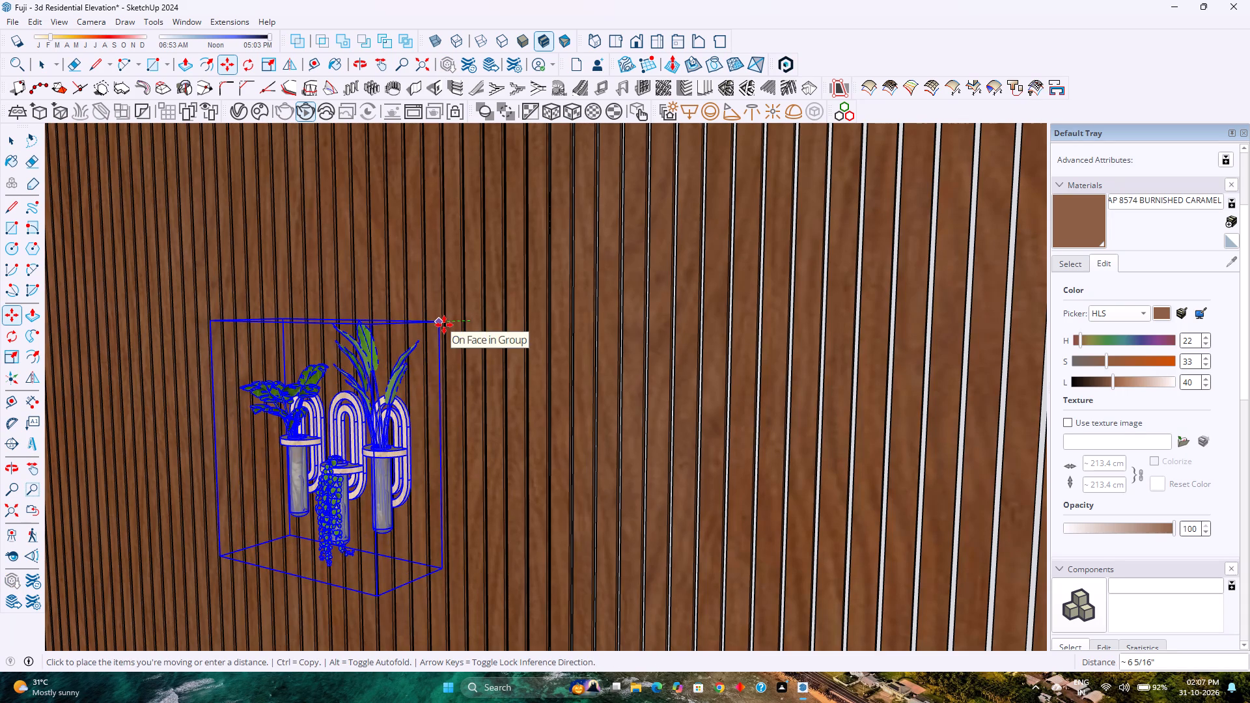
key("Left")
scroll(470, 320, "up", 7)
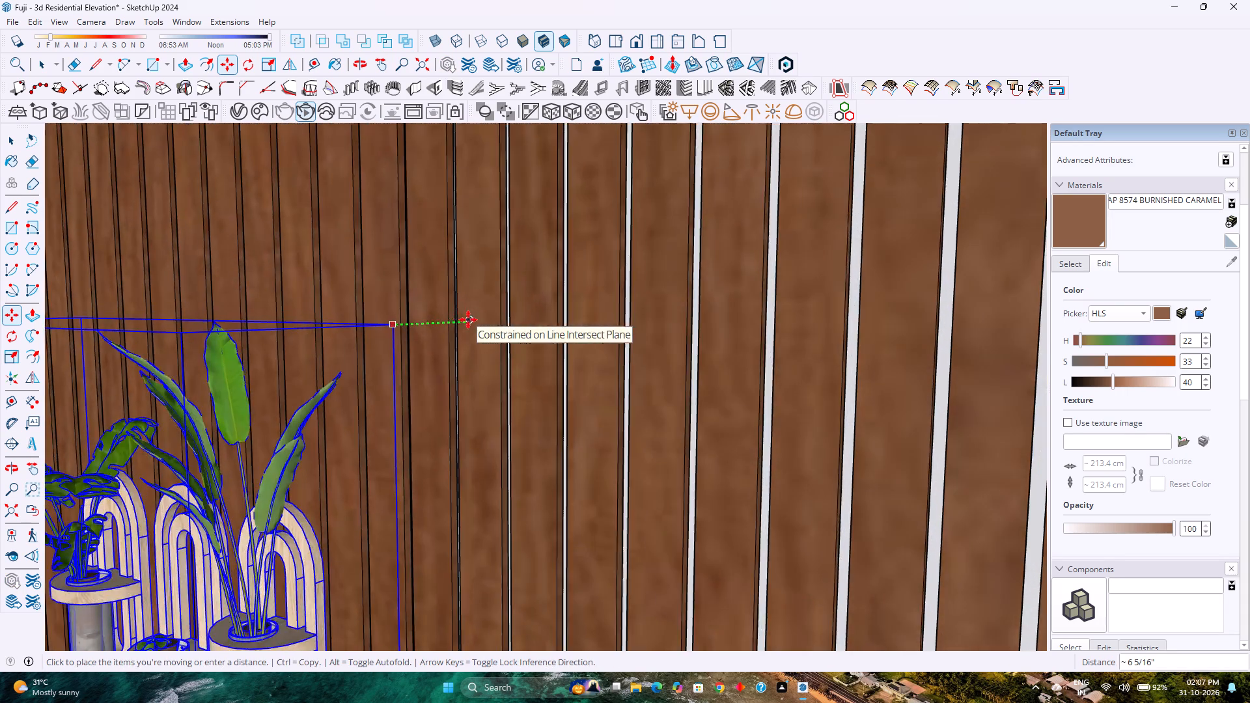
scroll(468, 320, "up", 5)
middle_click(453, 318)
middle_click(452, 319)
middle_click_drag(449, 340, 384, 478)
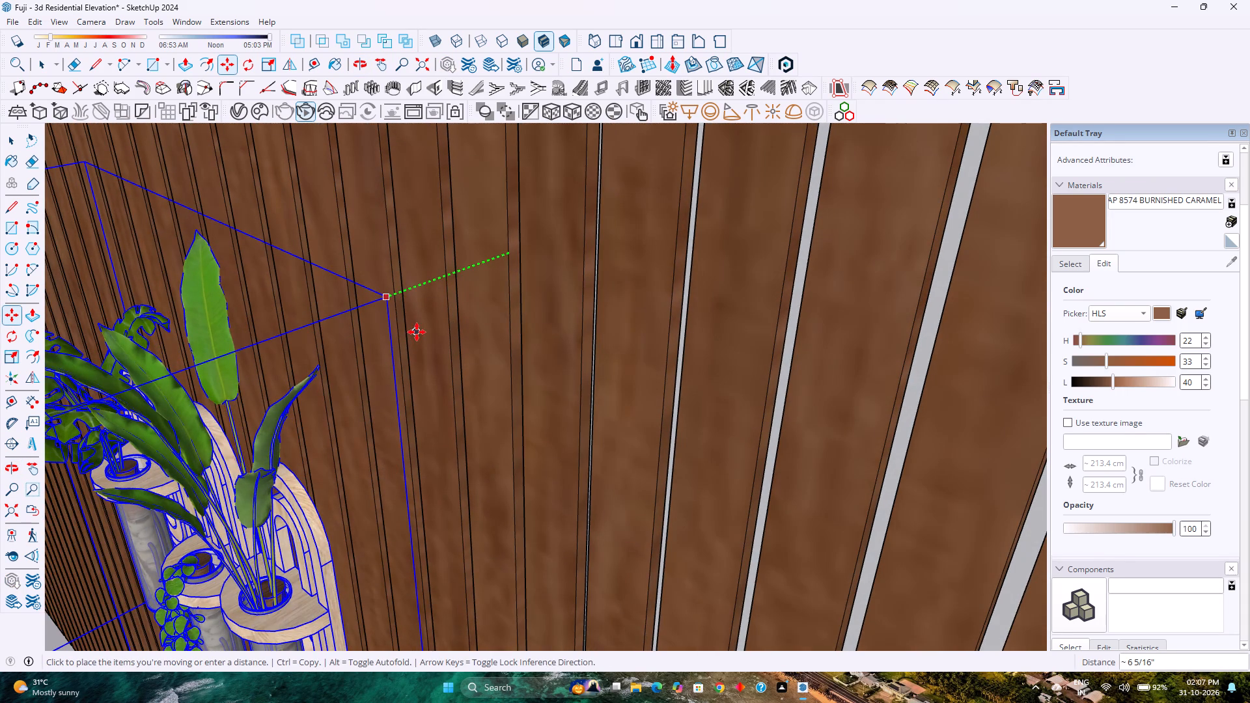
left_click(417, 332)
Move the wall plant about 6' 4" along the slatted wall toward the balcony's sliding door.
scroll(339, 376, "down", 12)
middle_click(333, 398)
middle_click_drag(352, 383, 419, 335)
scroll(454, 312, "down", 9)
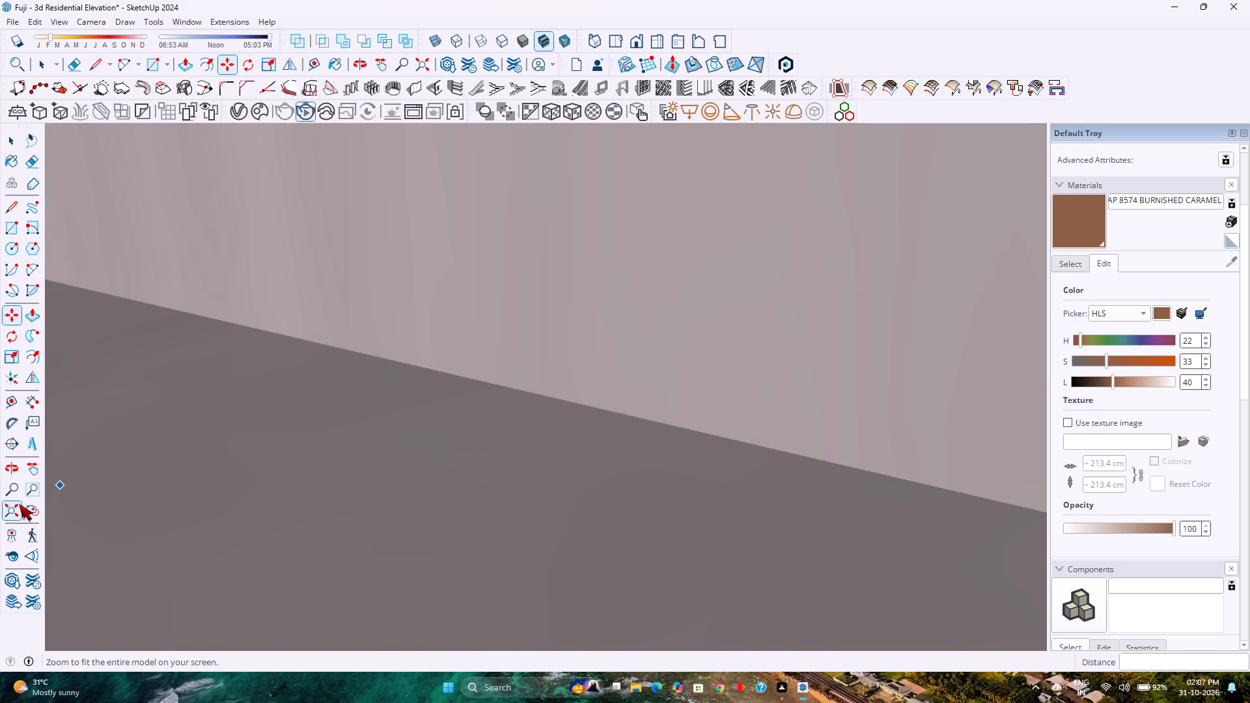
left_click(16, 508)
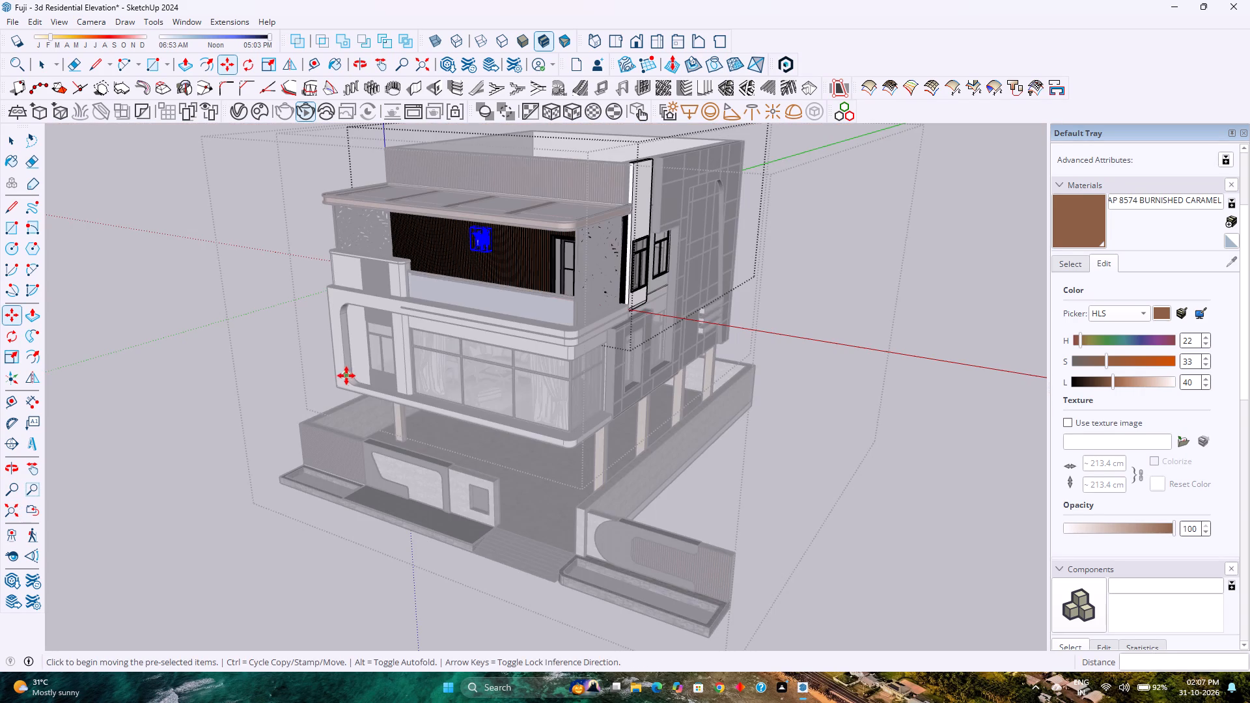
scroll(485, 249, "up", 10)
middle_click_drag(490, 268, 529, 230)
middle_click(529, 230)
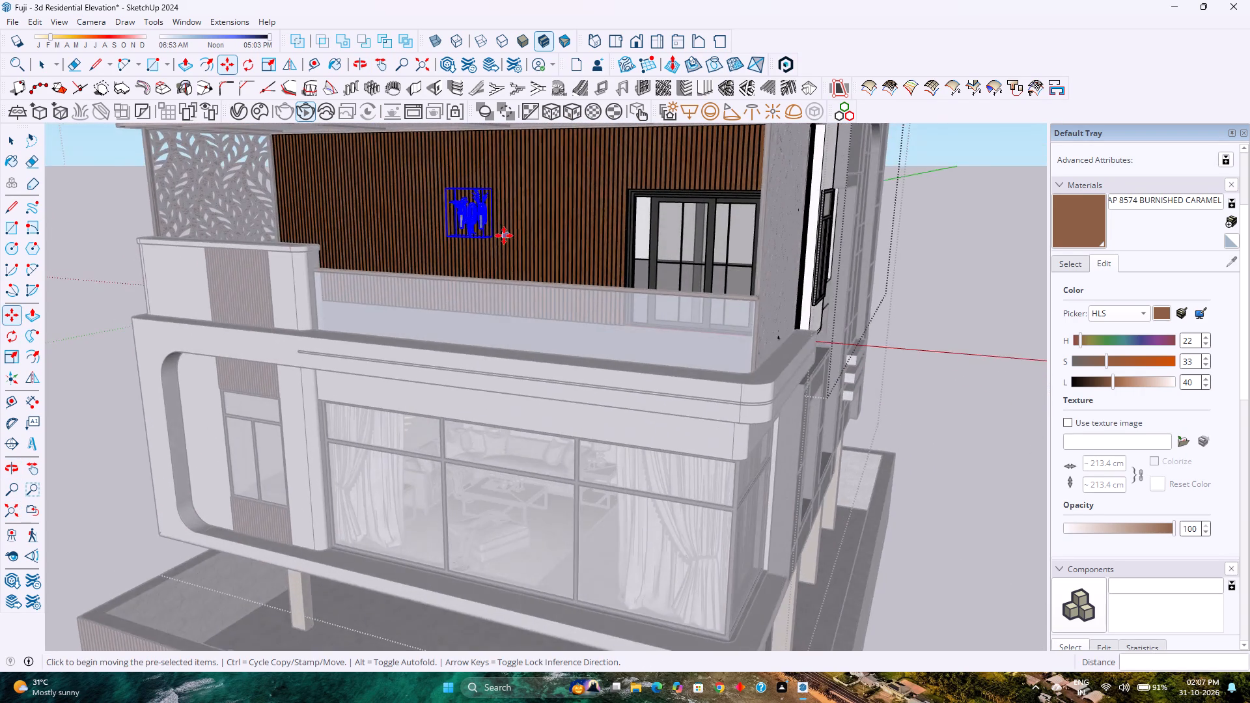
scroll(504, 236, "up", 10)
left_click(486, 228)
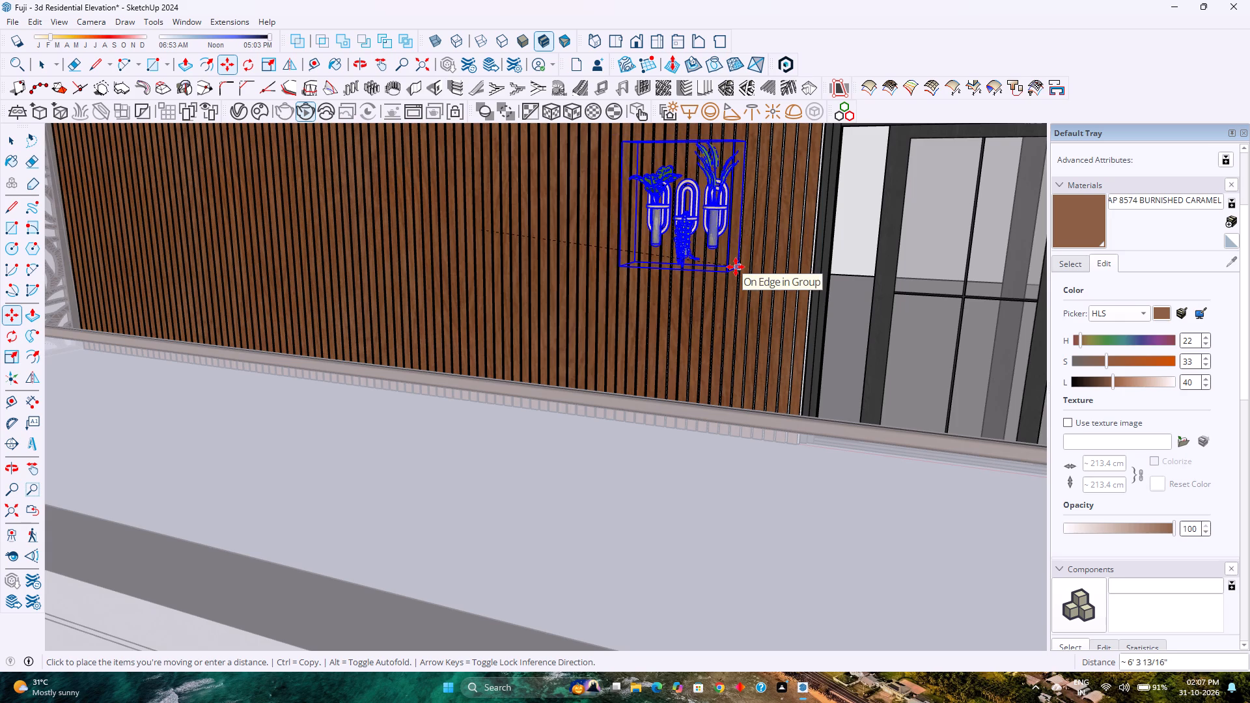
left_click(736, 267)
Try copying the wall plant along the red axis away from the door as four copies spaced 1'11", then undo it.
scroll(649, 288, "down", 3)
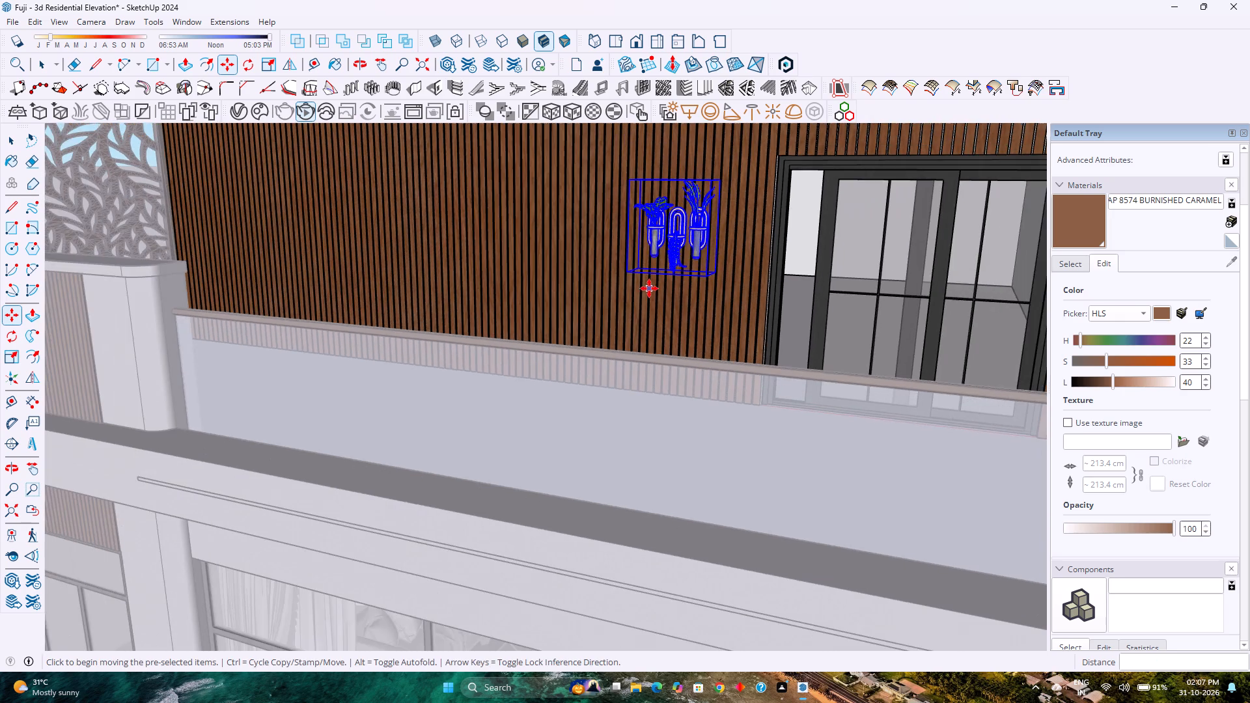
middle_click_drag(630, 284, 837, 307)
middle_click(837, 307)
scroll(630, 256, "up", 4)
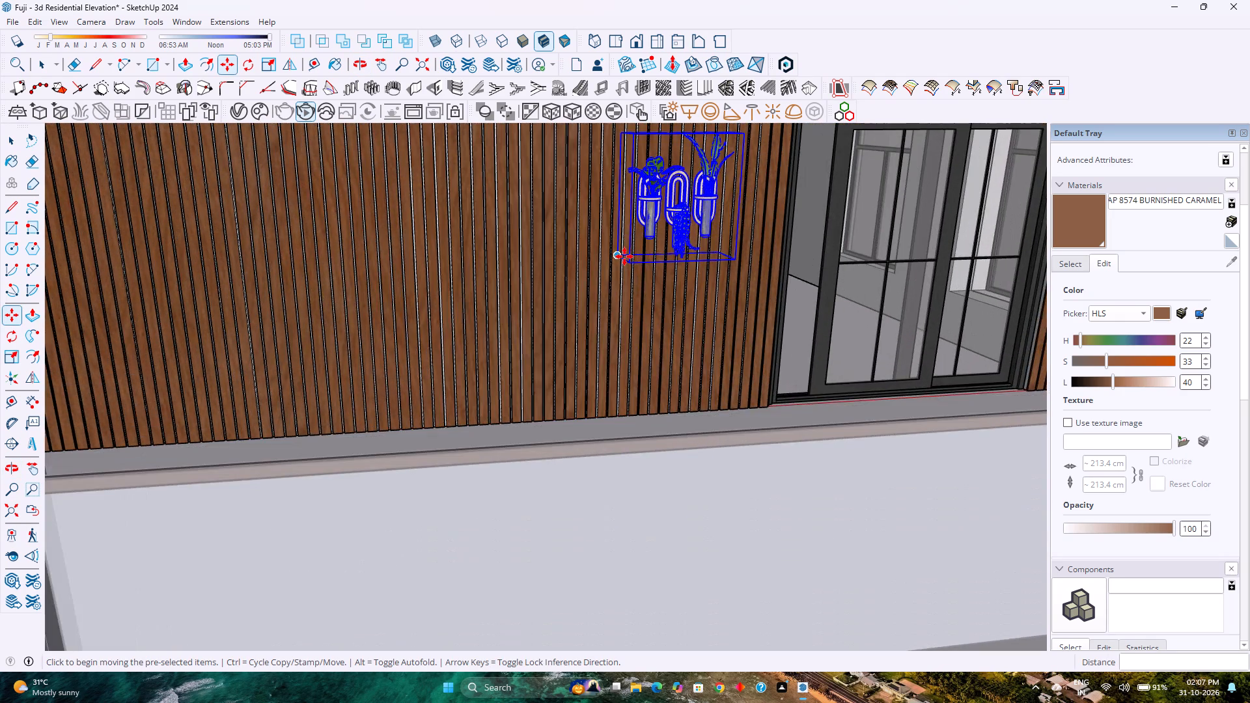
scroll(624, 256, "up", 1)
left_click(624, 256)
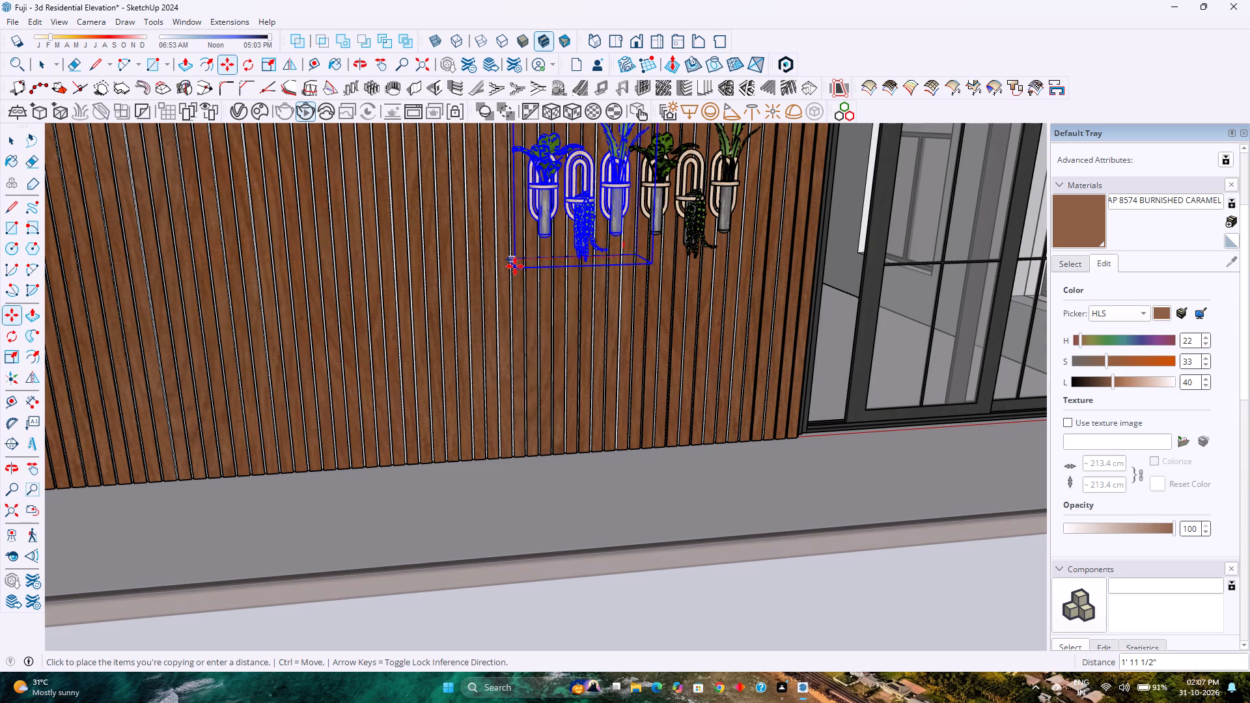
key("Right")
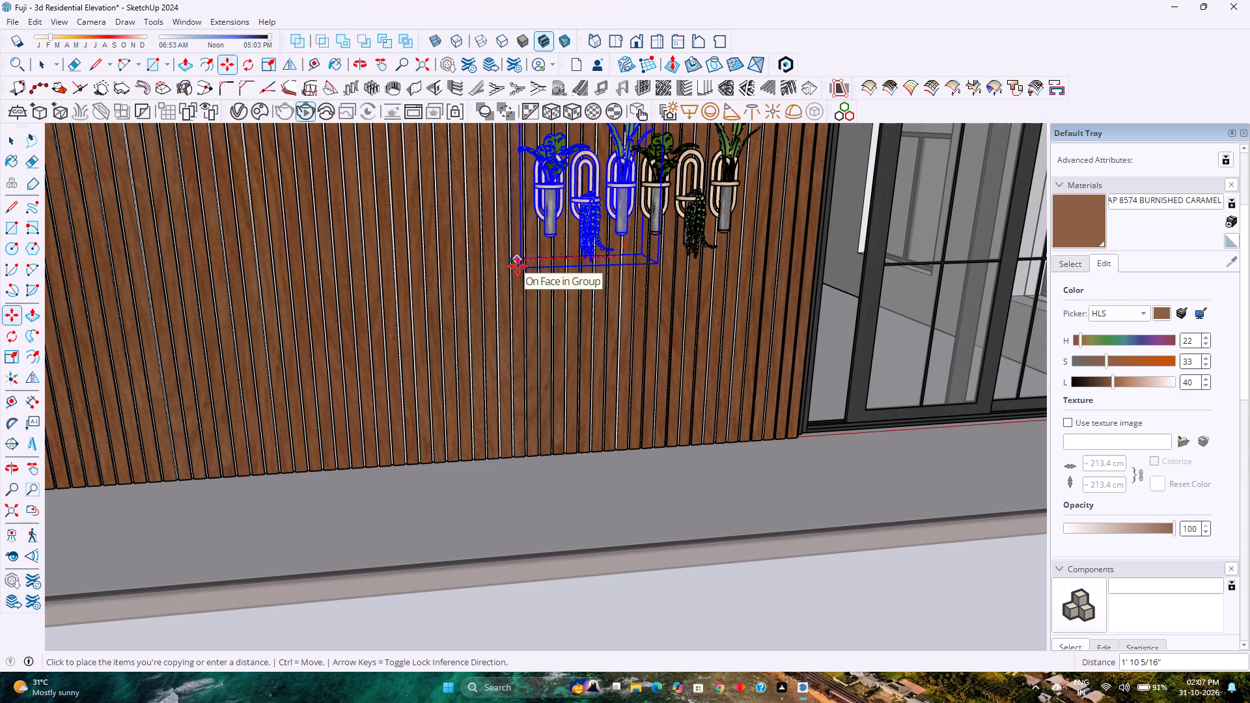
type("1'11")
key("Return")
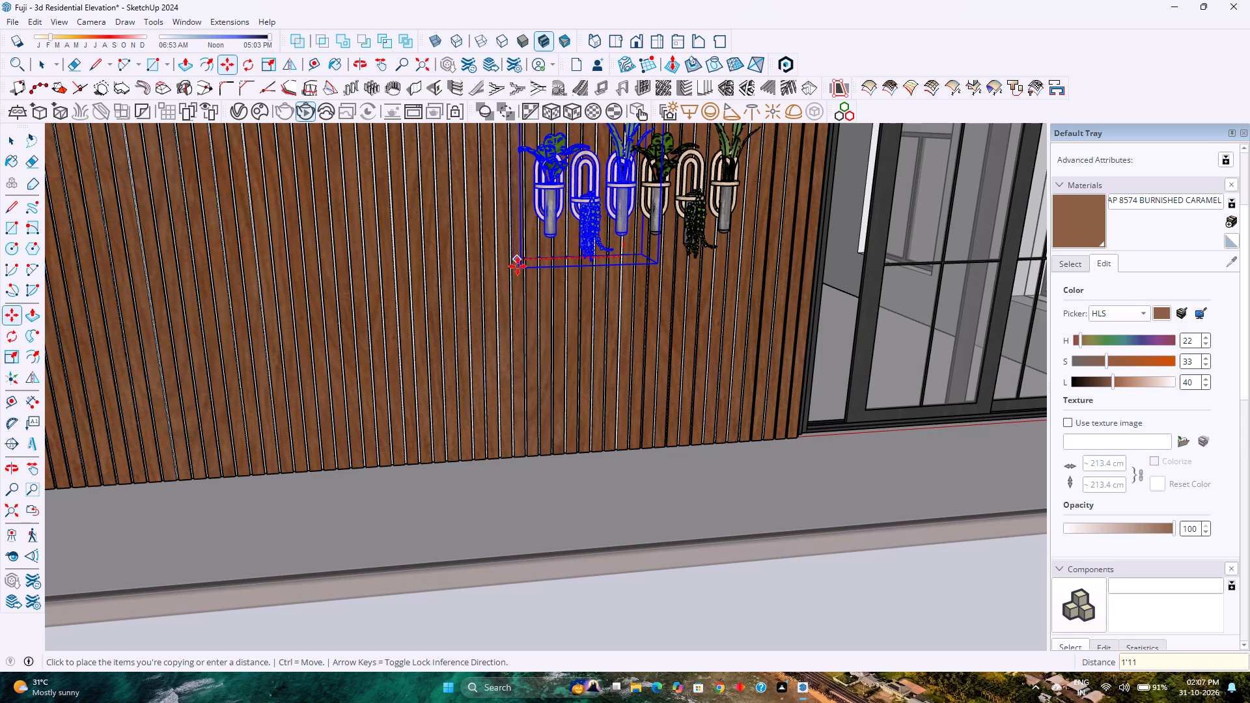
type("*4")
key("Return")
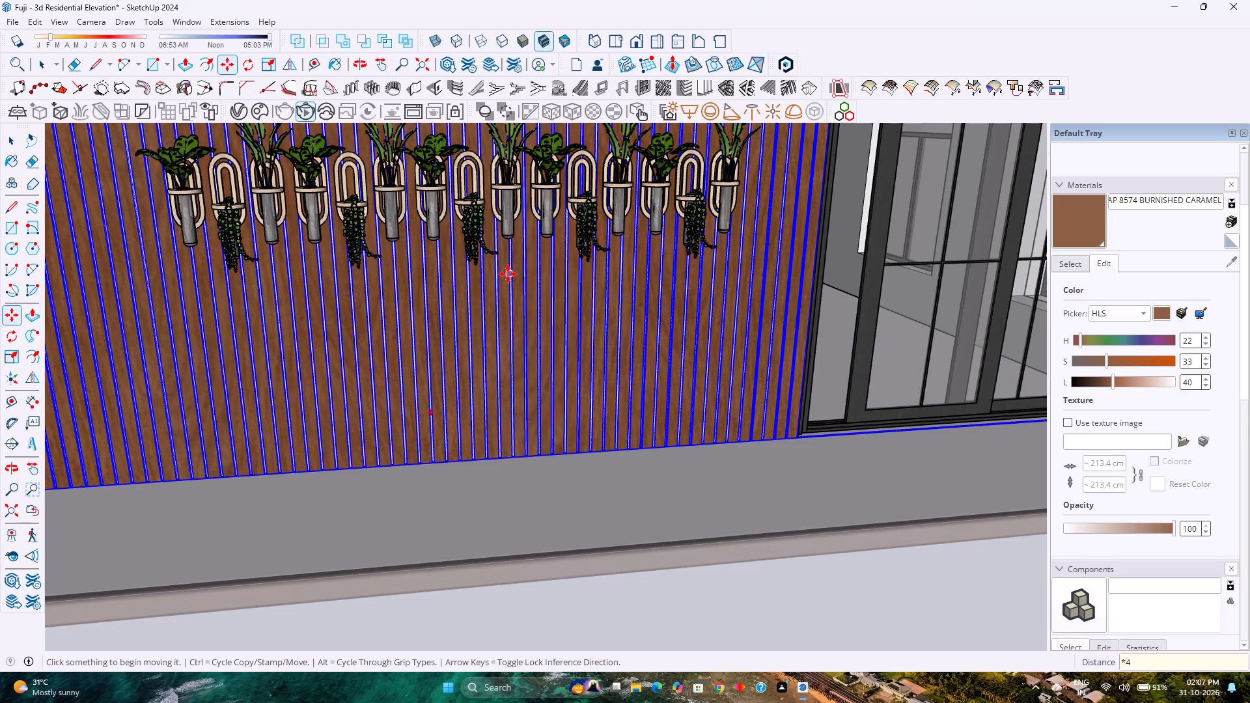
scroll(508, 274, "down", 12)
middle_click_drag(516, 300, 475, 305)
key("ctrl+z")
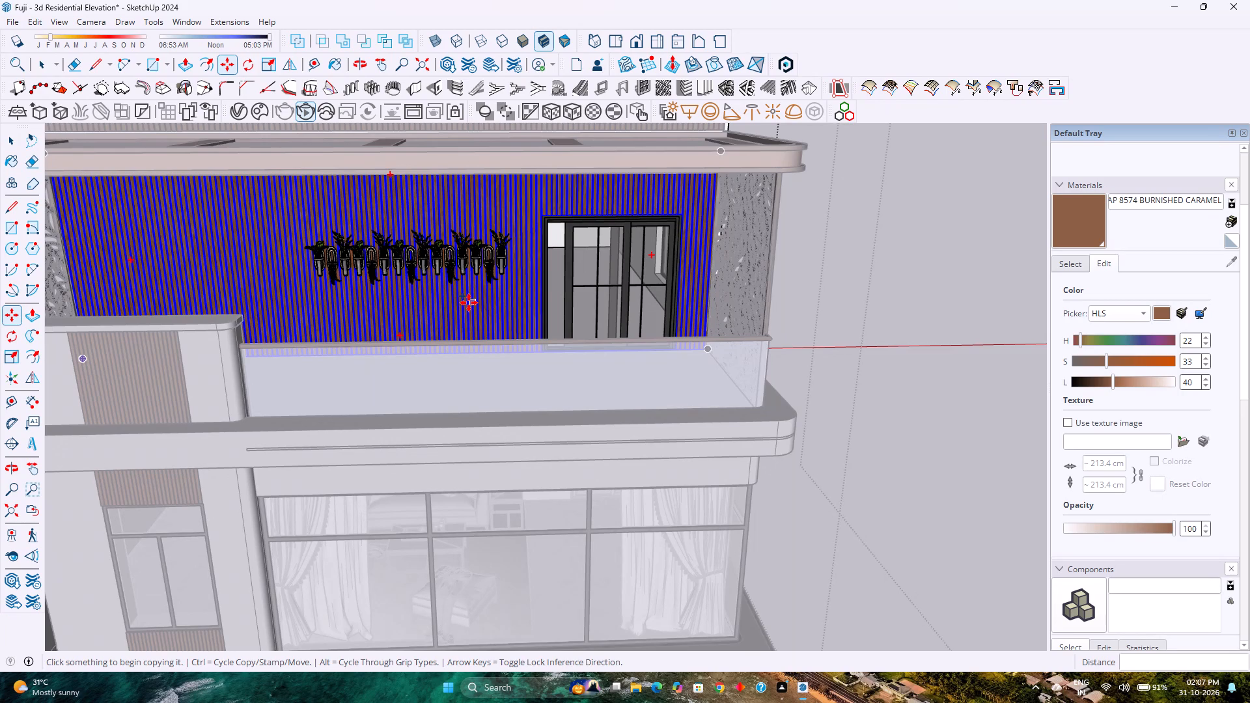
Copy the wall plant once, 2' along the slatted wall away from the sliding door, and close the group.
key("space")
scroll(475, 284, "up", 5)
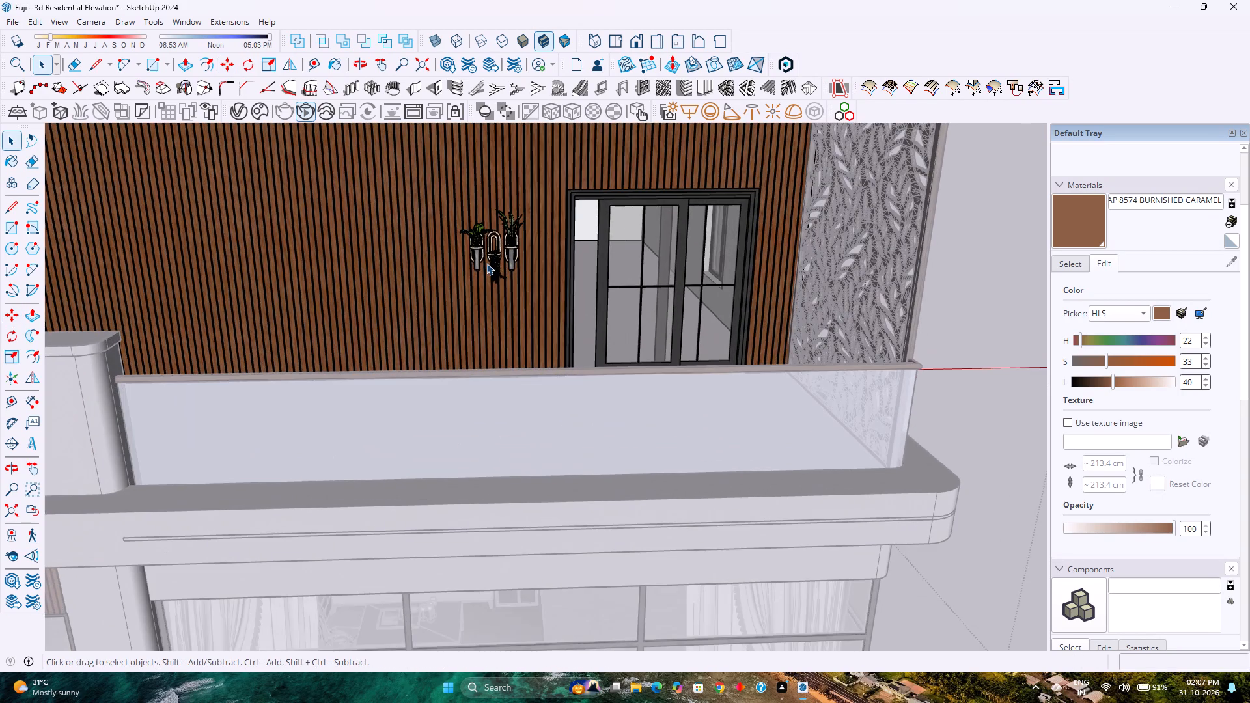
left_click(487, 263)
scroll(487, 263, "up", 3)
left_click(500, 256)
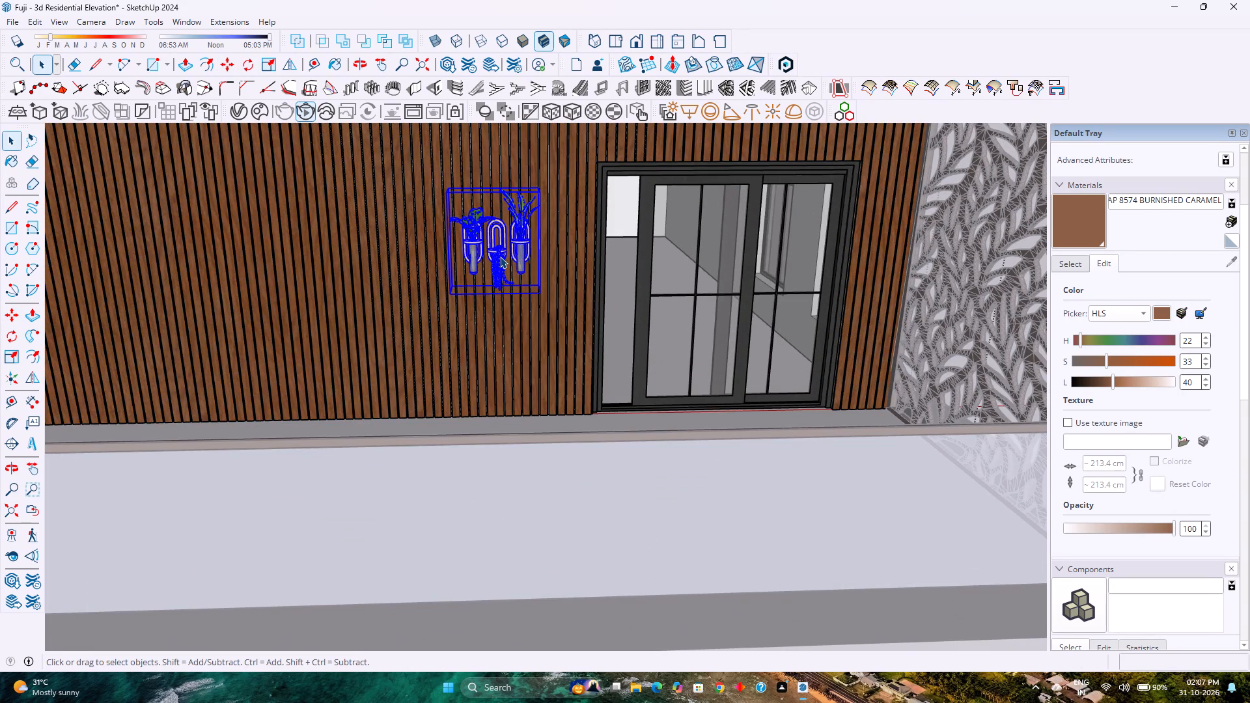
key("m")
scroll(535, 245, "up", 7)
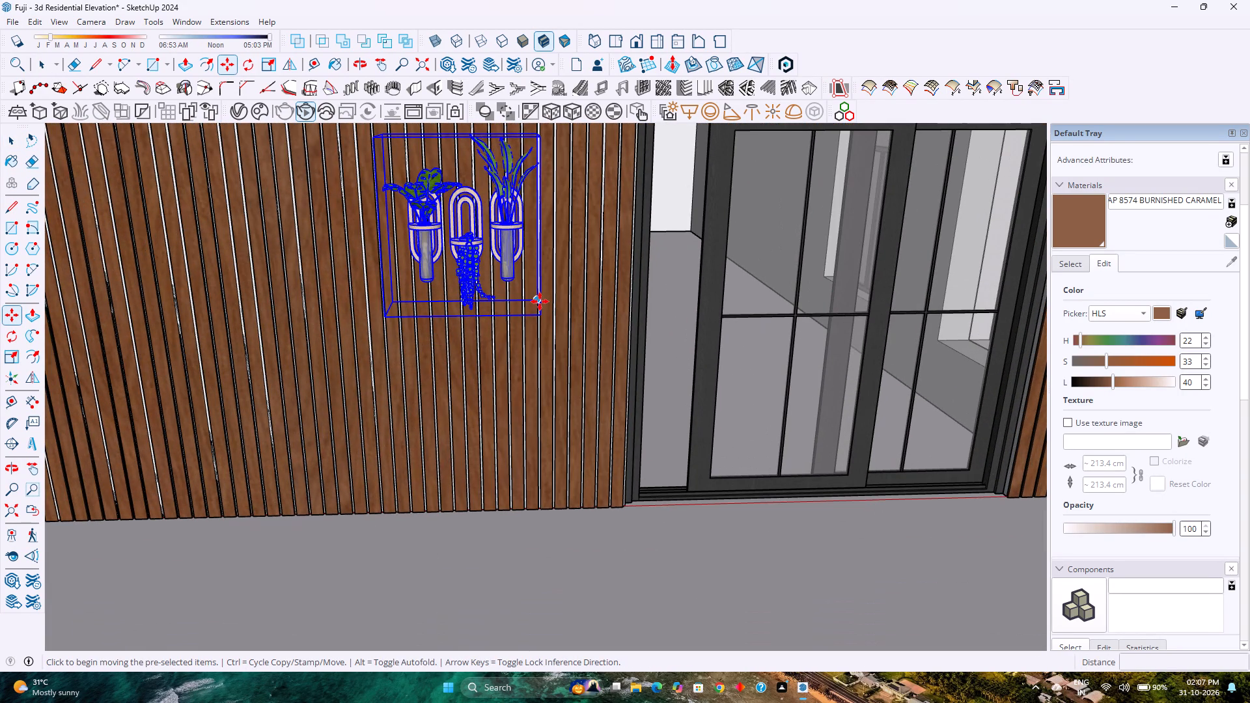
left_click(540, 301)
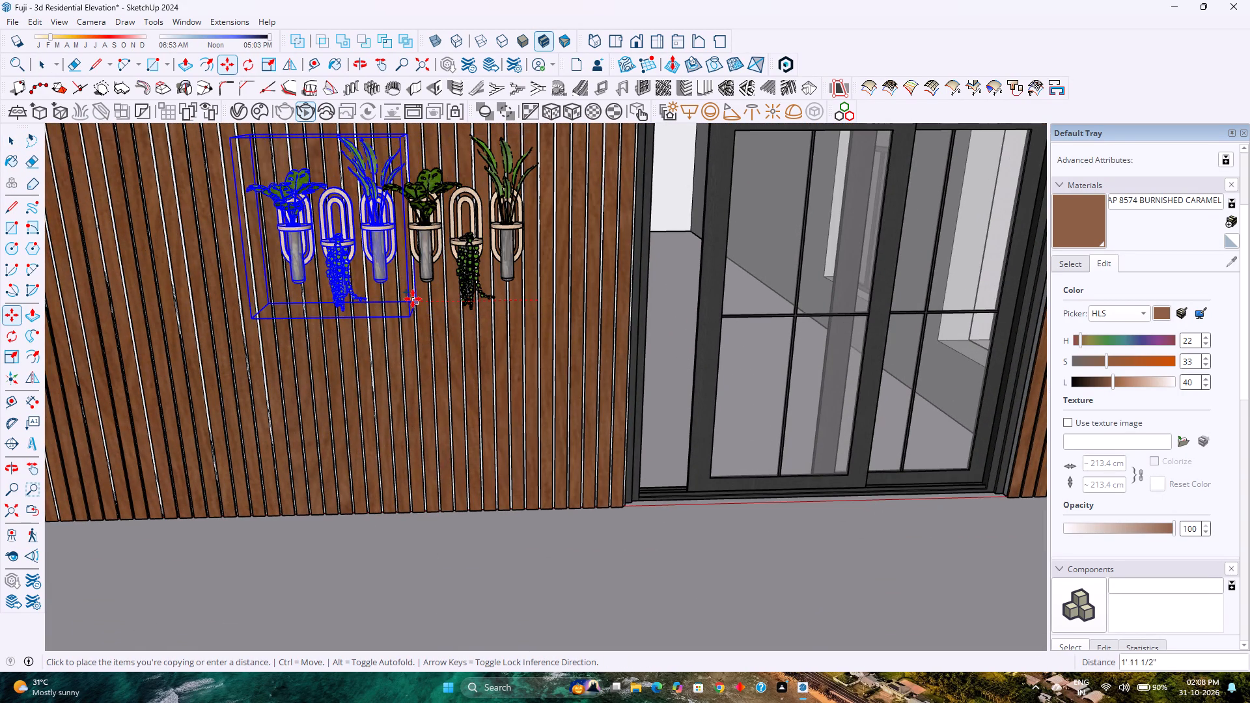
left_click(410, 300)
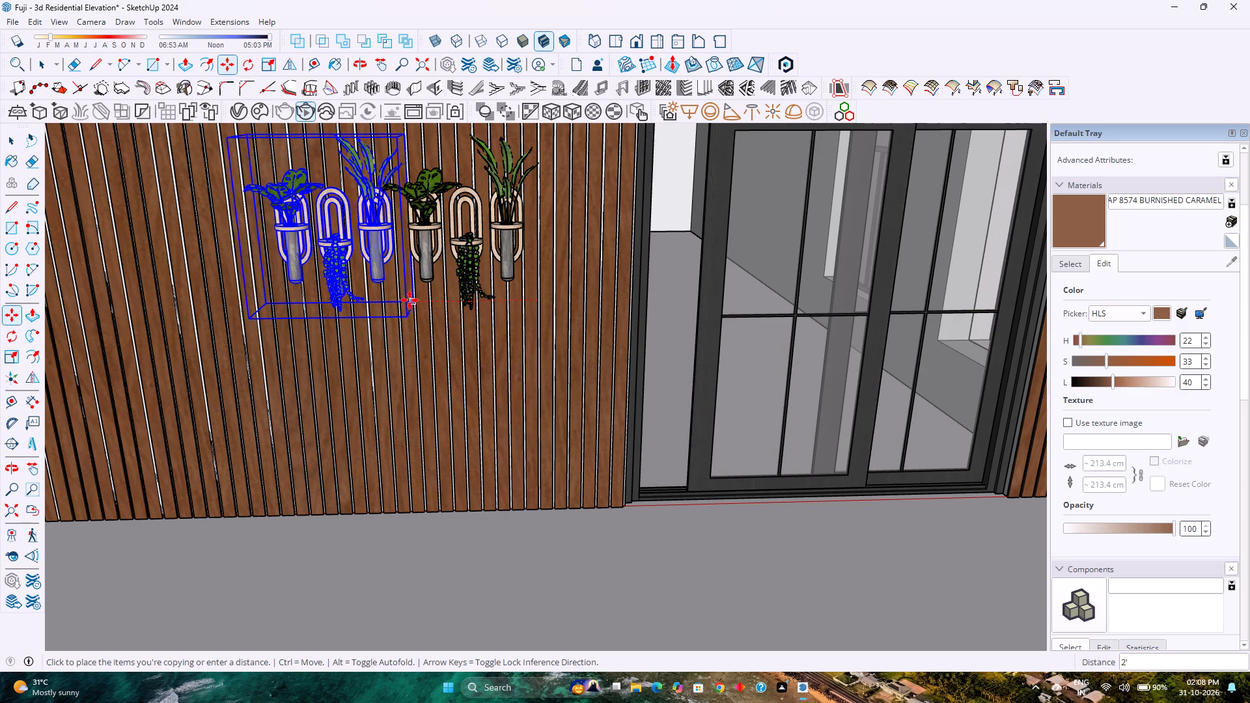
key("space")
scroll(425, 357, "down", 9)
middle_click_drag(442, 374, 280, 313)
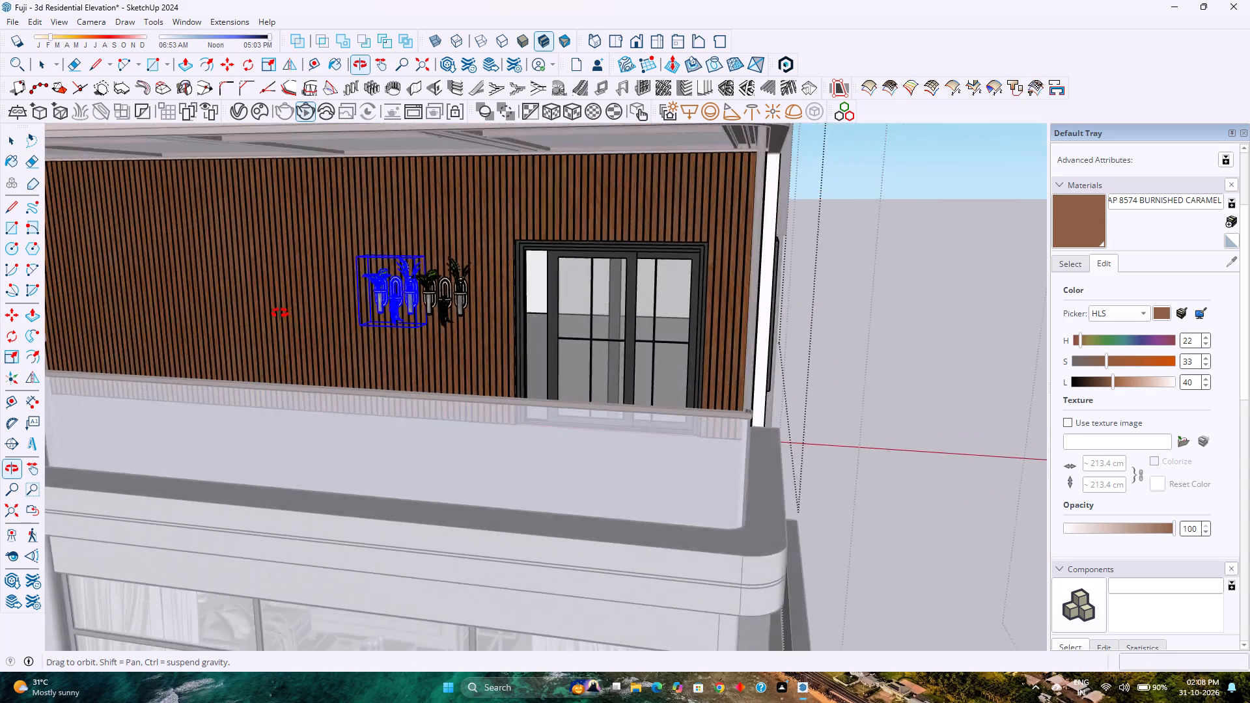
middle_click_drag(280, 313, 254, 302)
key("Escape")
Search the 3D Warehouse for "Potted plants" models.
scroll(255, 303, "down", 4)
middle_click_drag(274, 327, 290, 340, "shift")
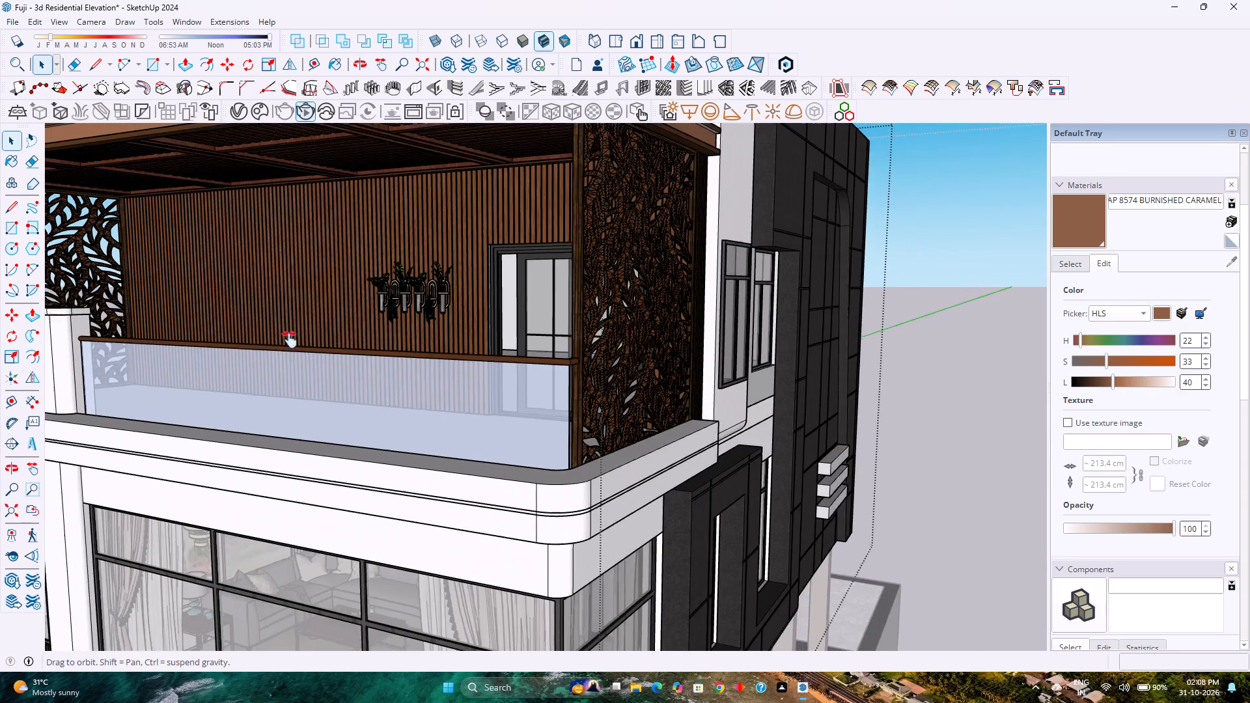
middle_click_drag(290, 340, 406, 431, "shift")
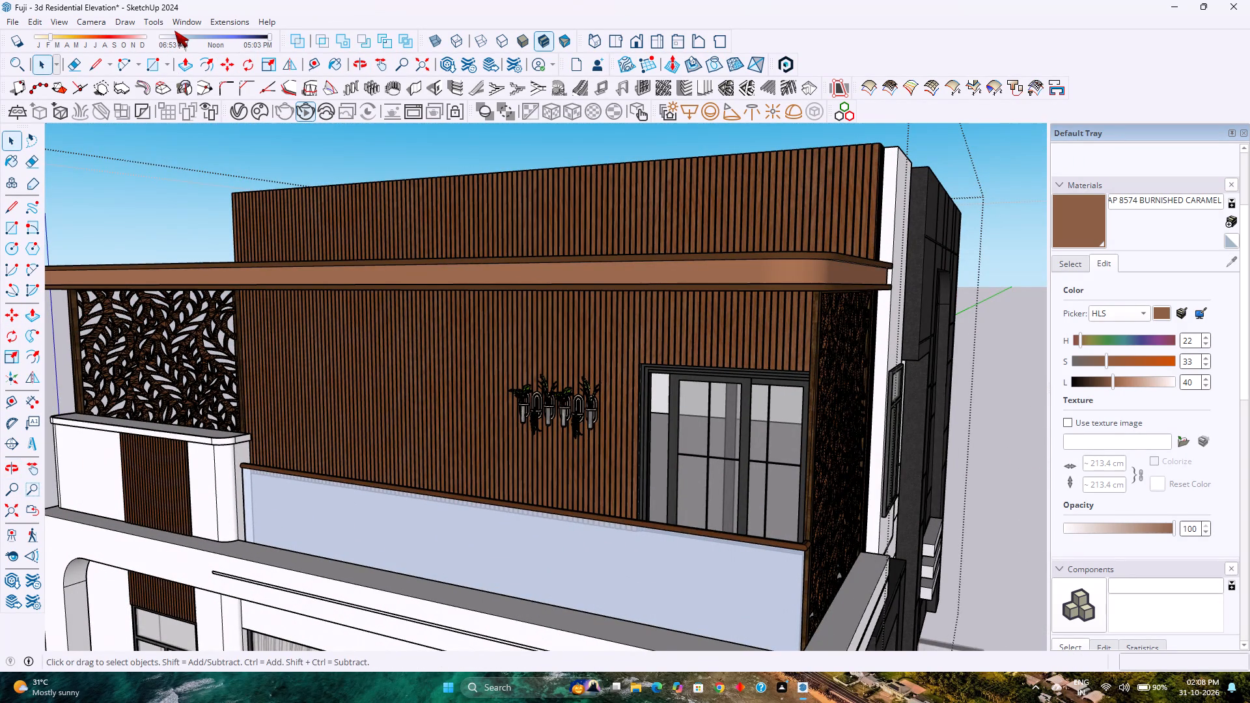
left_click(183, 27)
left_click(225, 121)
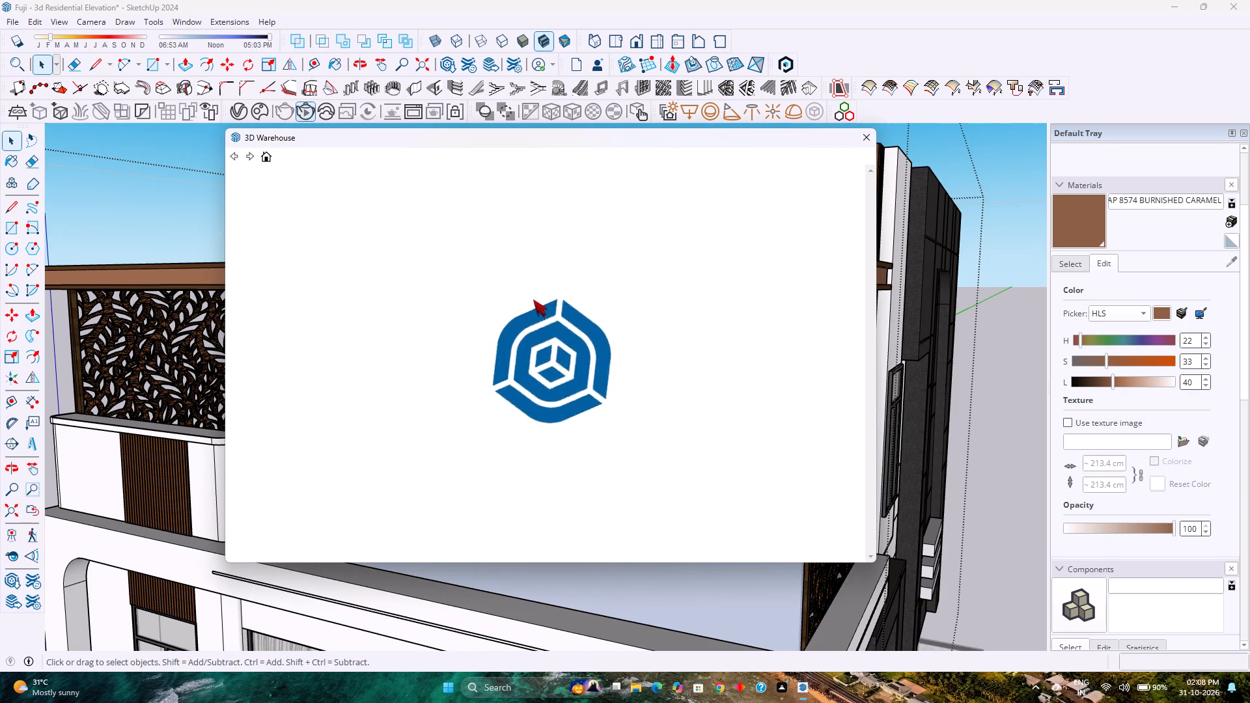
left_click(705, 182)
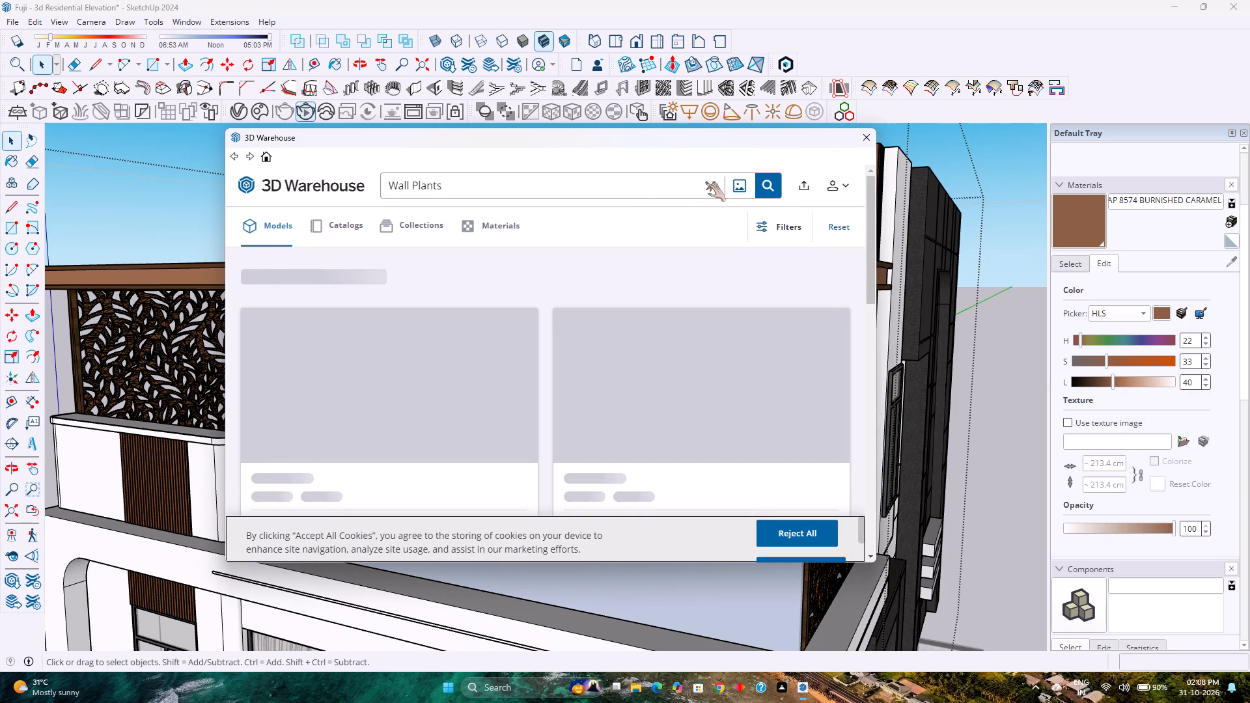
left_click(645, 187)
type("Plants")
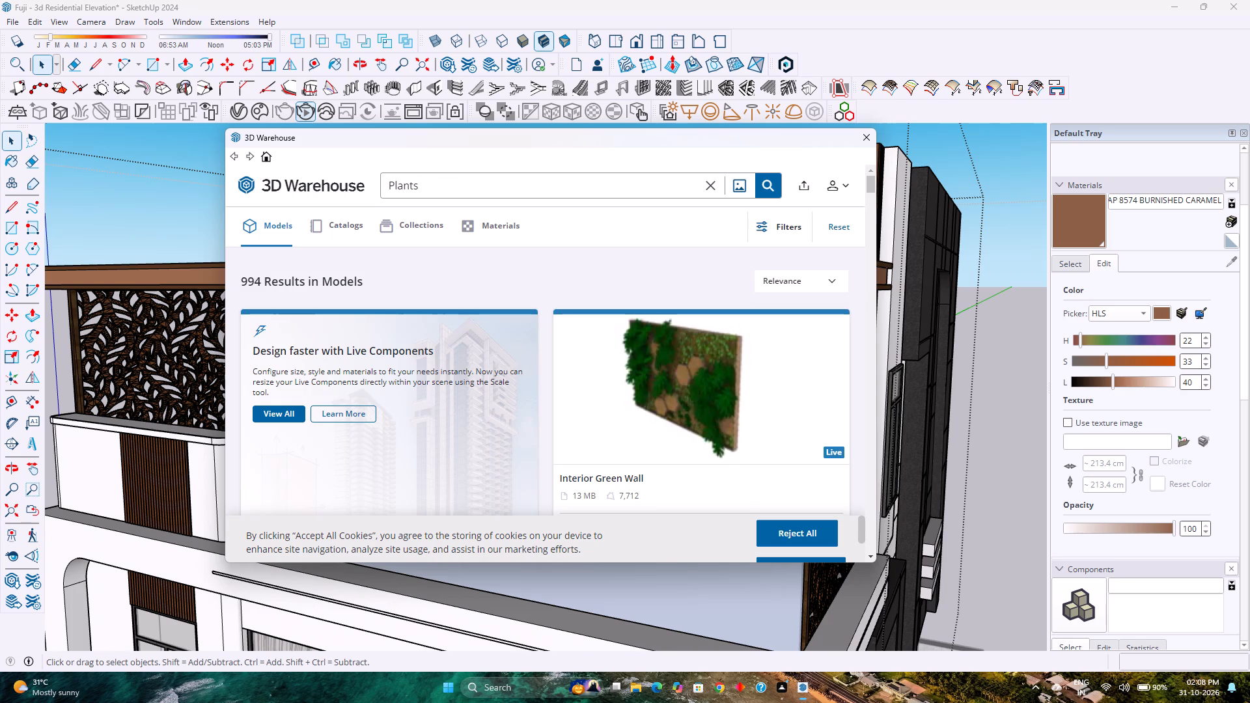
key("BackSpace")
key("BackSpace")
key("BackSpace")
key("BackSpace")
key("BackSpace")
type("otted plants")
key("Return")
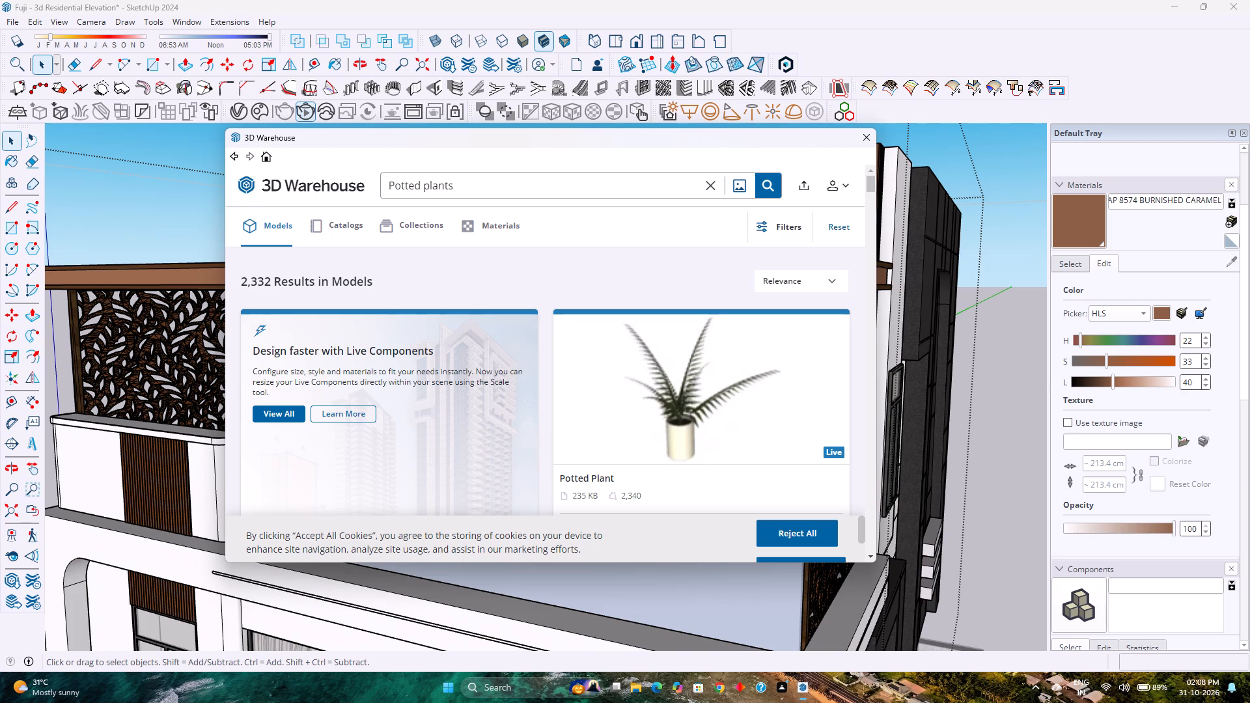
Download the "Plant + Pot" model from the 3D Warehouse directly into the open model.
scroll(637, 216, "down", 3)
scroll(601, 268, "down", 3)
scroll(601, 347, "up", 2)
scroll(601, 347, "down", 1)
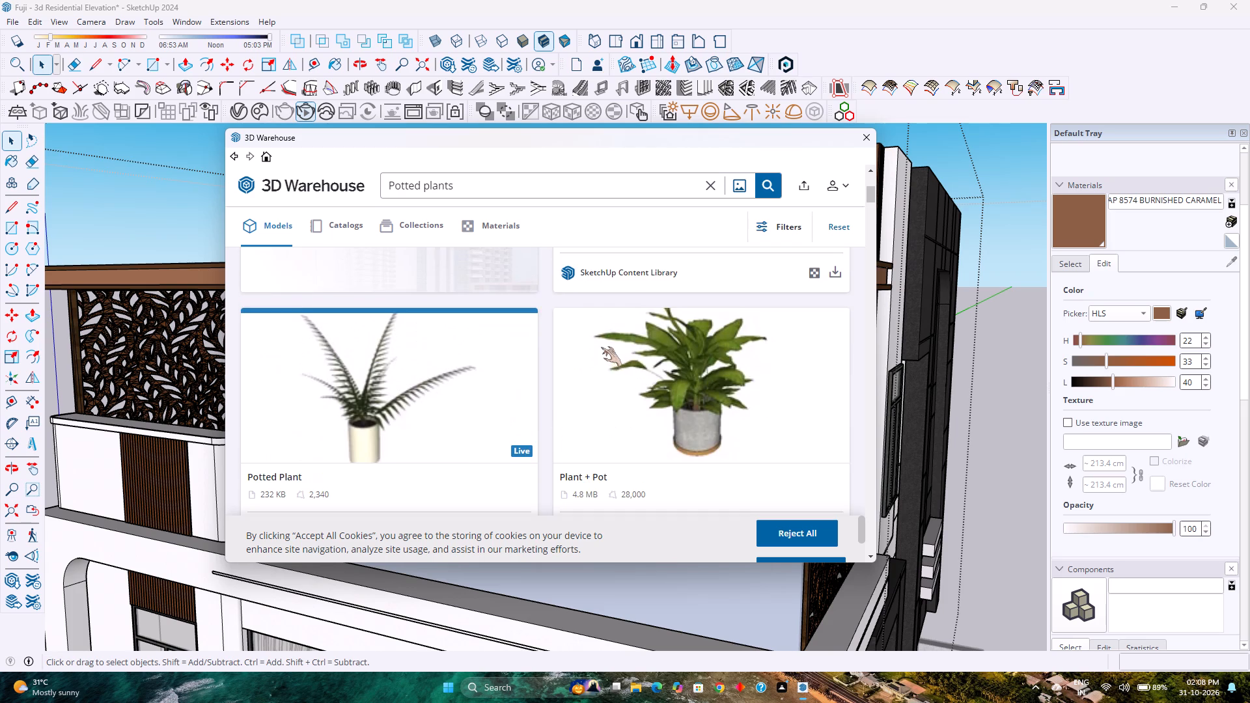
scroll(601, 347, "down", 1)
left_click(835, 402)
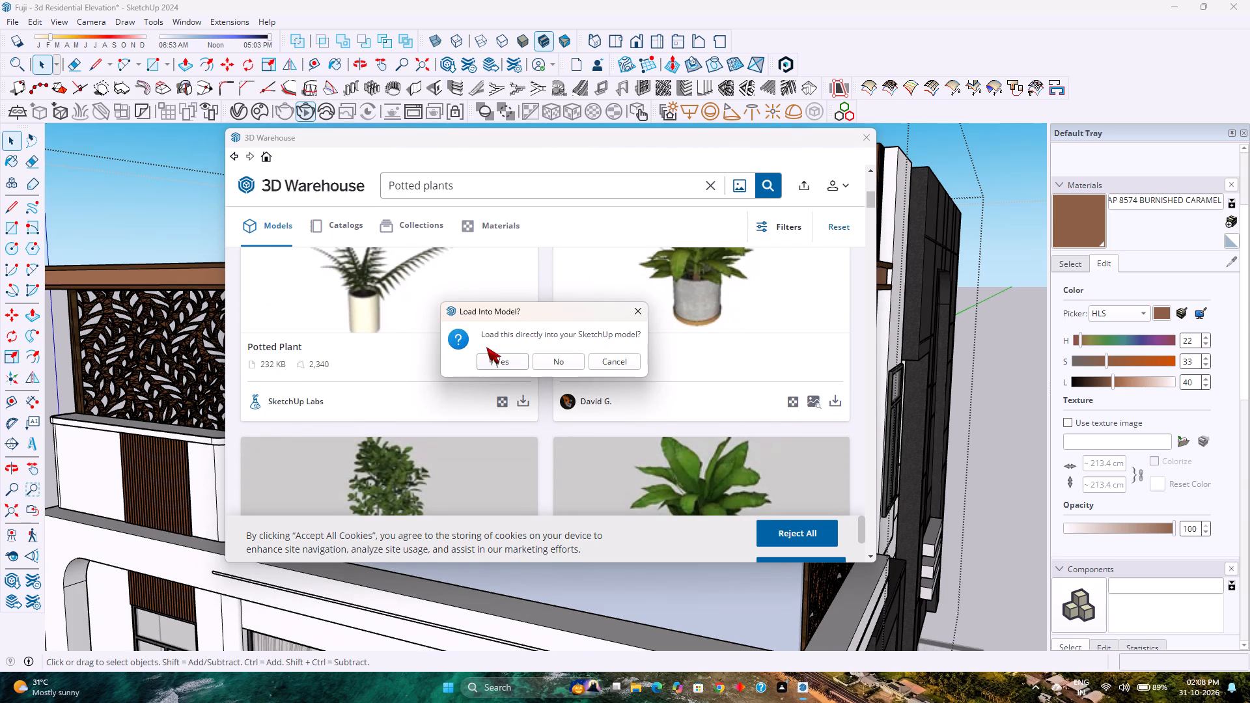
left_click(486, 347)
left_click(488, 361)
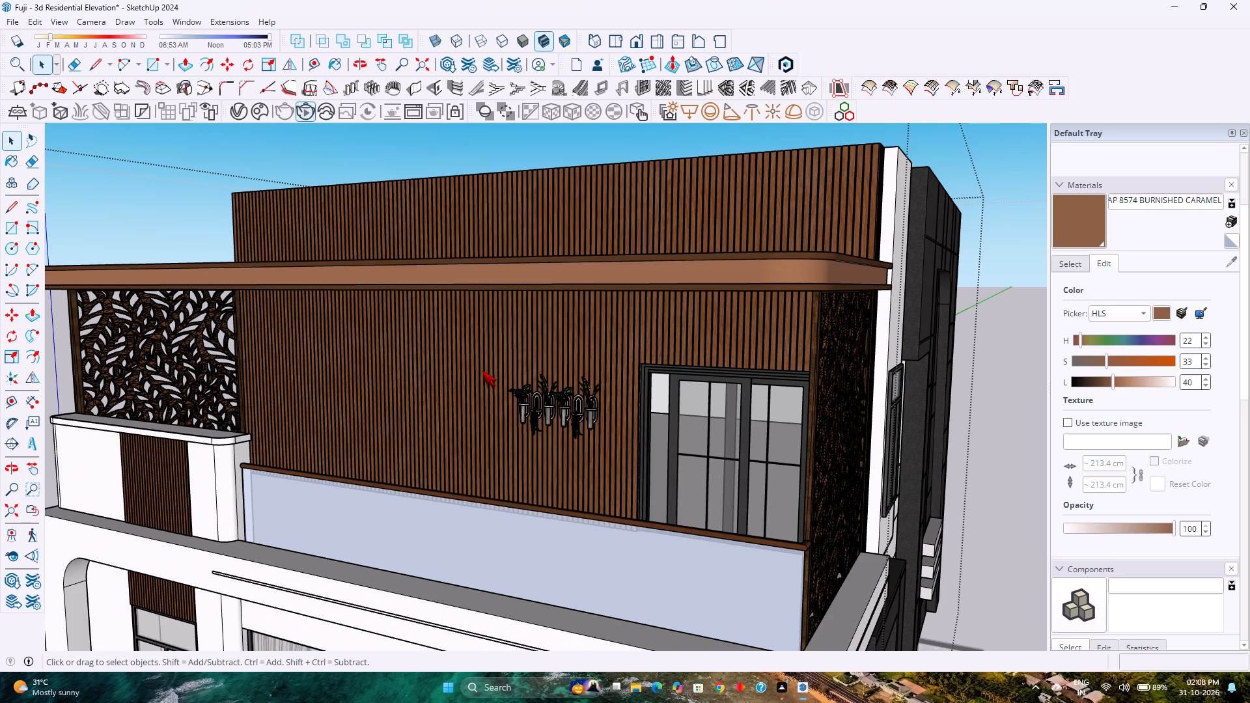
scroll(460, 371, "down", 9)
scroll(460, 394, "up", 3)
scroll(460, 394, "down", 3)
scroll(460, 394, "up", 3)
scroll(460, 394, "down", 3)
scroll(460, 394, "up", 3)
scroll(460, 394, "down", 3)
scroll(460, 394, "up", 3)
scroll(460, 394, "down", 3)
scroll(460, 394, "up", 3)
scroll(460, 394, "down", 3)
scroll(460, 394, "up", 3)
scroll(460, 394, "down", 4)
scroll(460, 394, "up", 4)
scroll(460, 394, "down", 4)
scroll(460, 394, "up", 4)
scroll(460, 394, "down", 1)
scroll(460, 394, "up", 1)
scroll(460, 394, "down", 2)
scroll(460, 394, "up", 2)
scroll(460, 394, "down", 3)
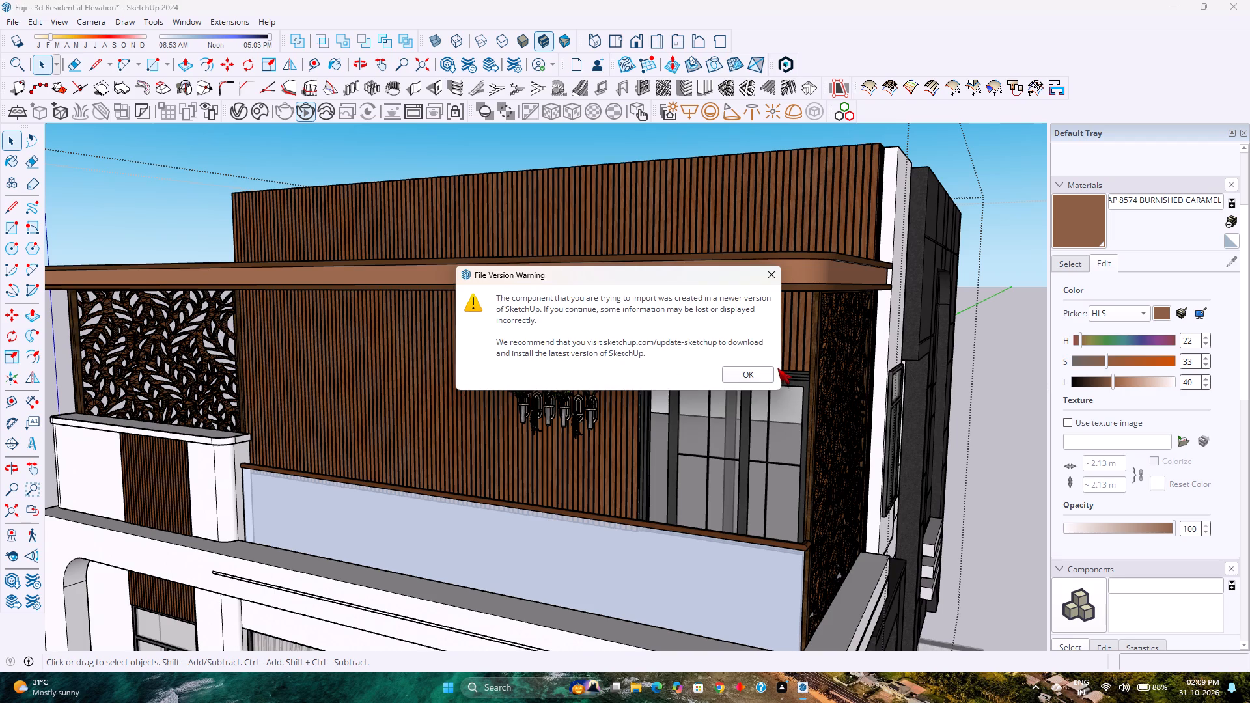
Place the downloaded plant pot on the balcony beside the glass railing, near the white pillar.
left_click(742, 374)
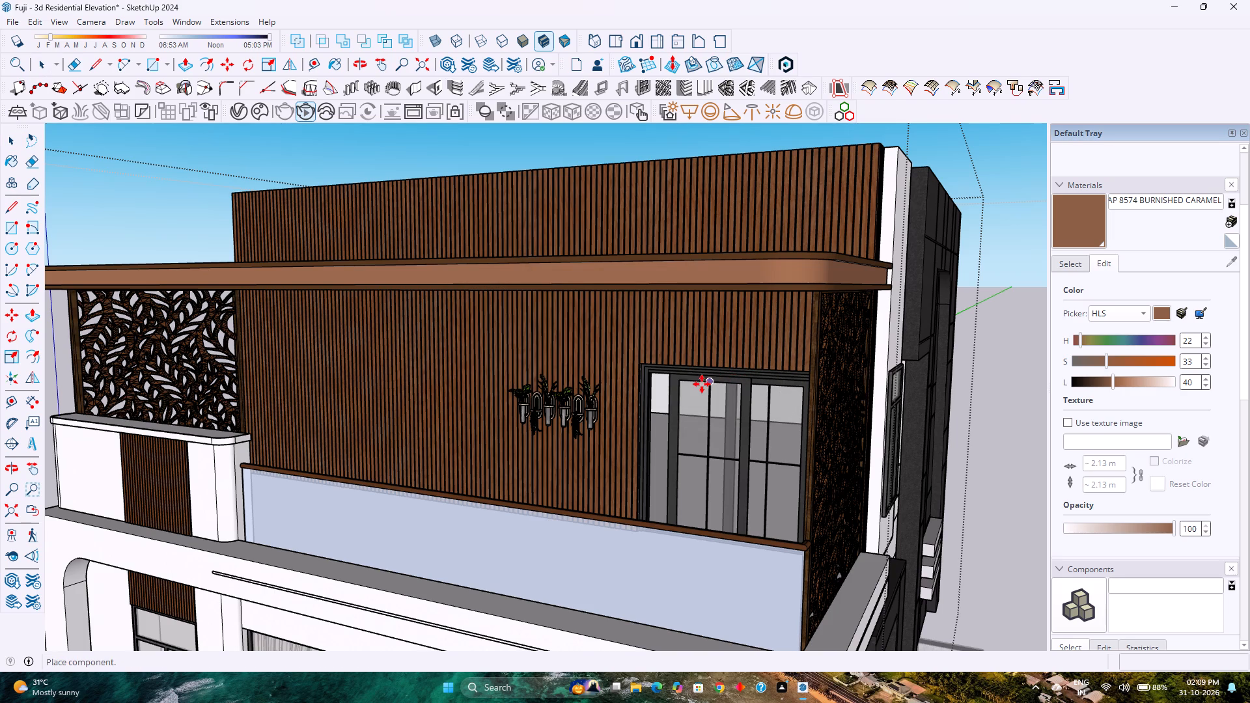
scroll(702, 384, "down", 4)
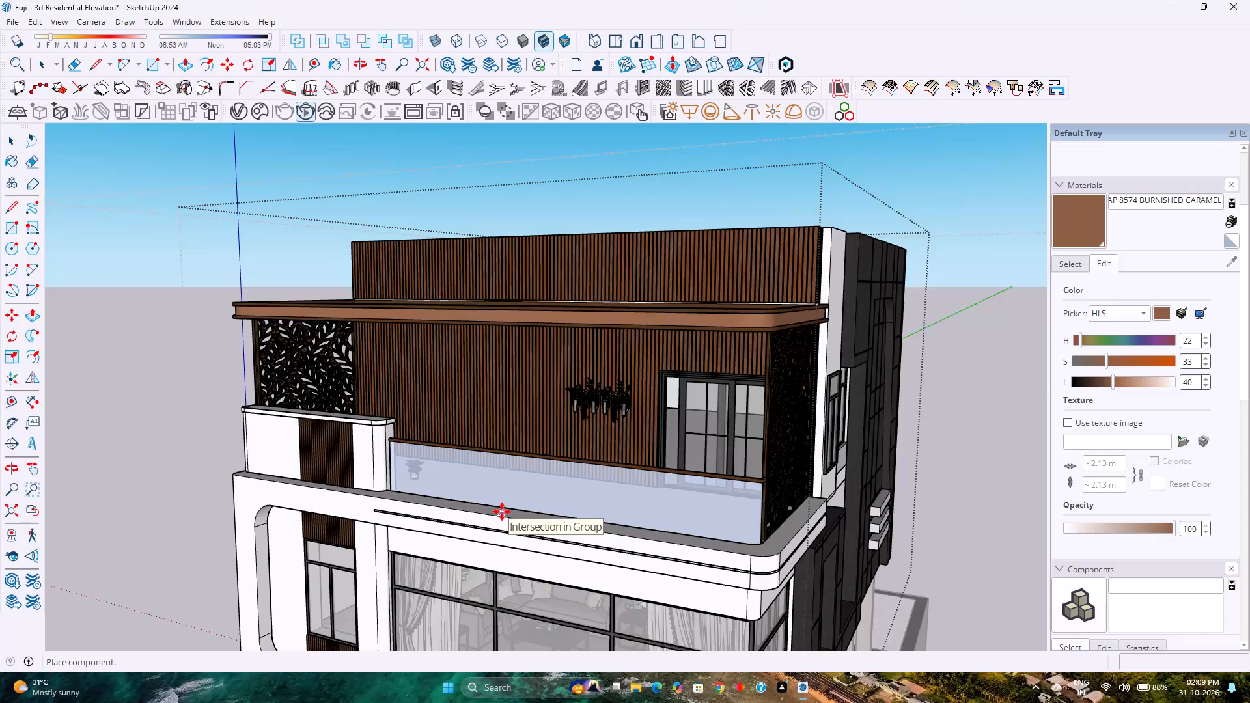
left_click(521, 523)
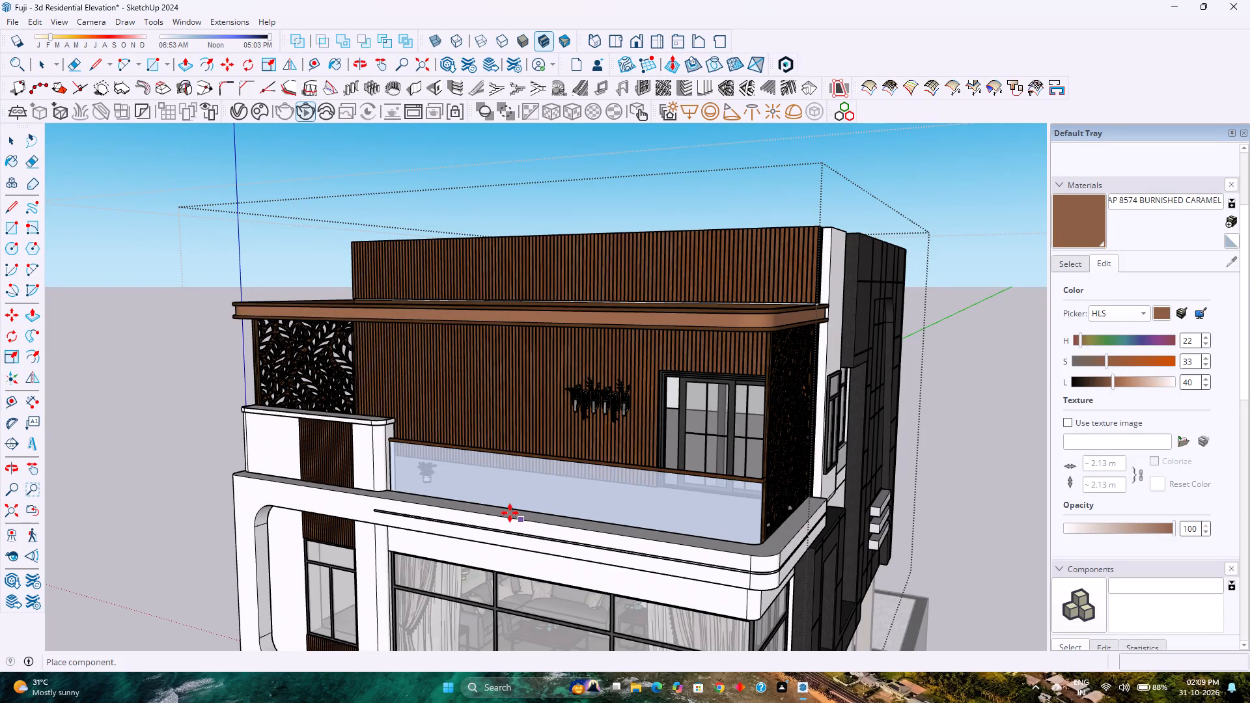
Move the potted plant about 2' 3/4" outward from behind the glass railing onto the outer ledge.
scroll(475, 452, "up", 8)
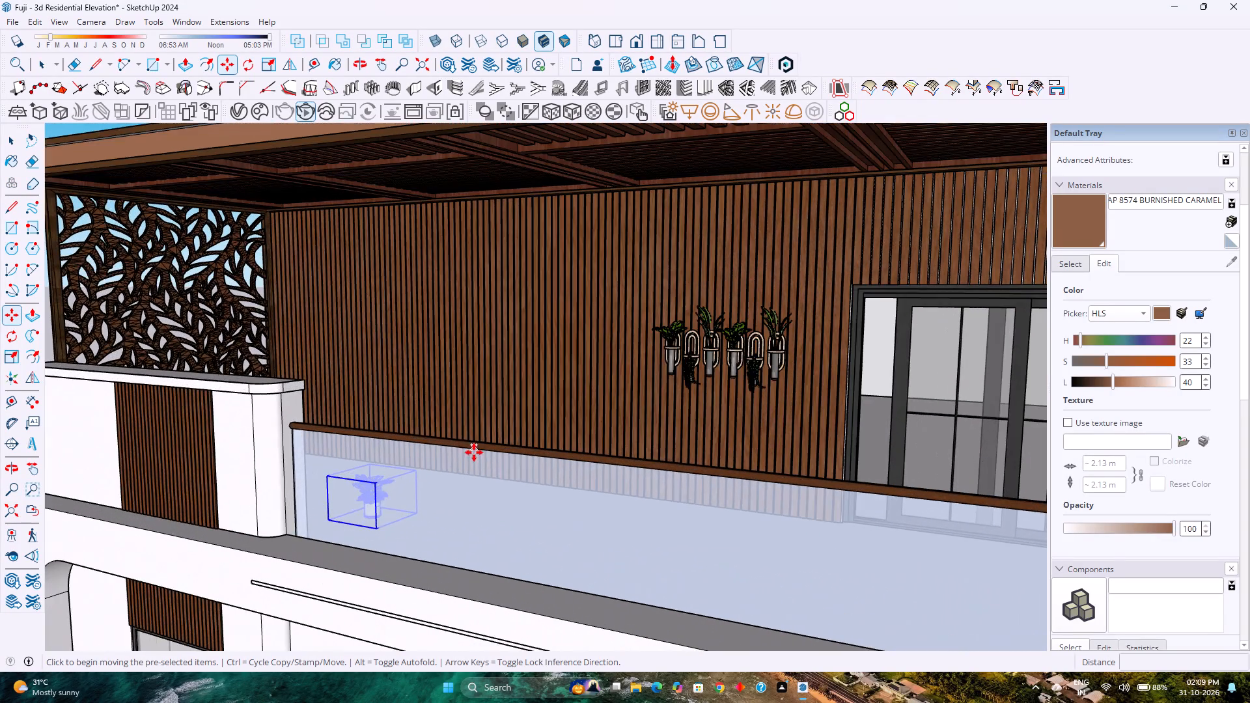
scroll(462, 462, "up", 6)
middle_click_drag(454, 471, 199, 610)
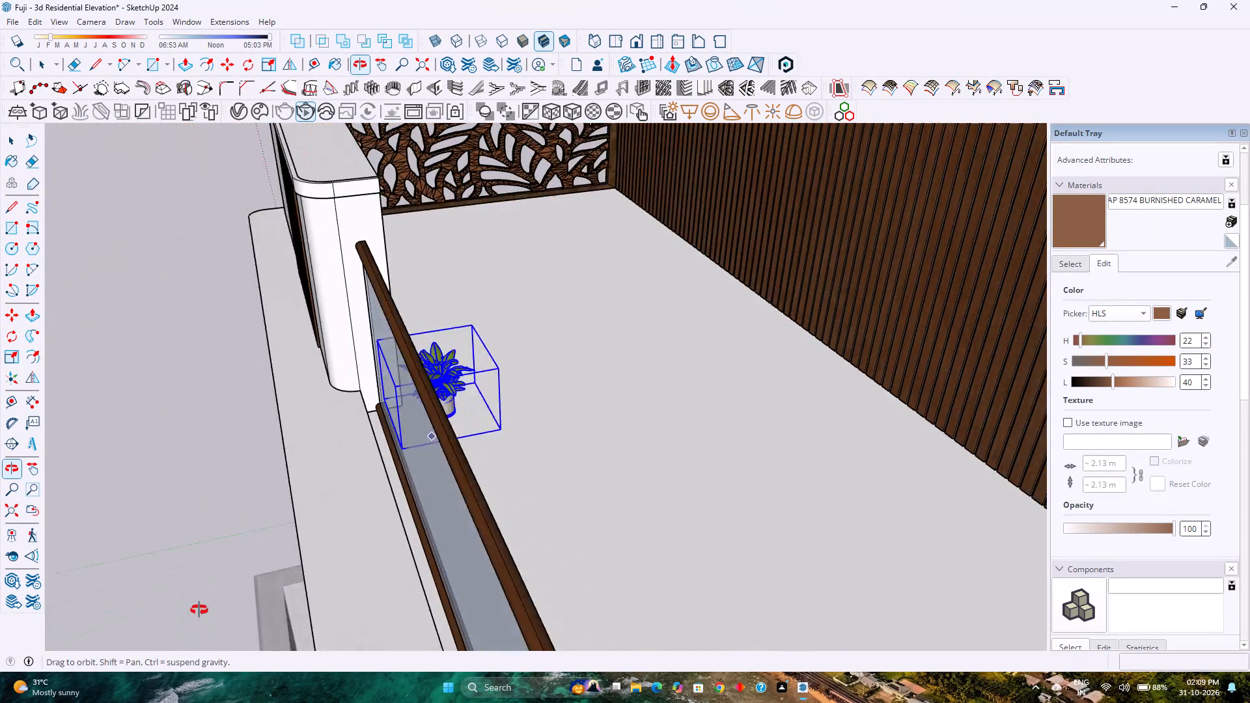
middle_click_drag(199, 610, 215, 571)
left_click(400, 465)
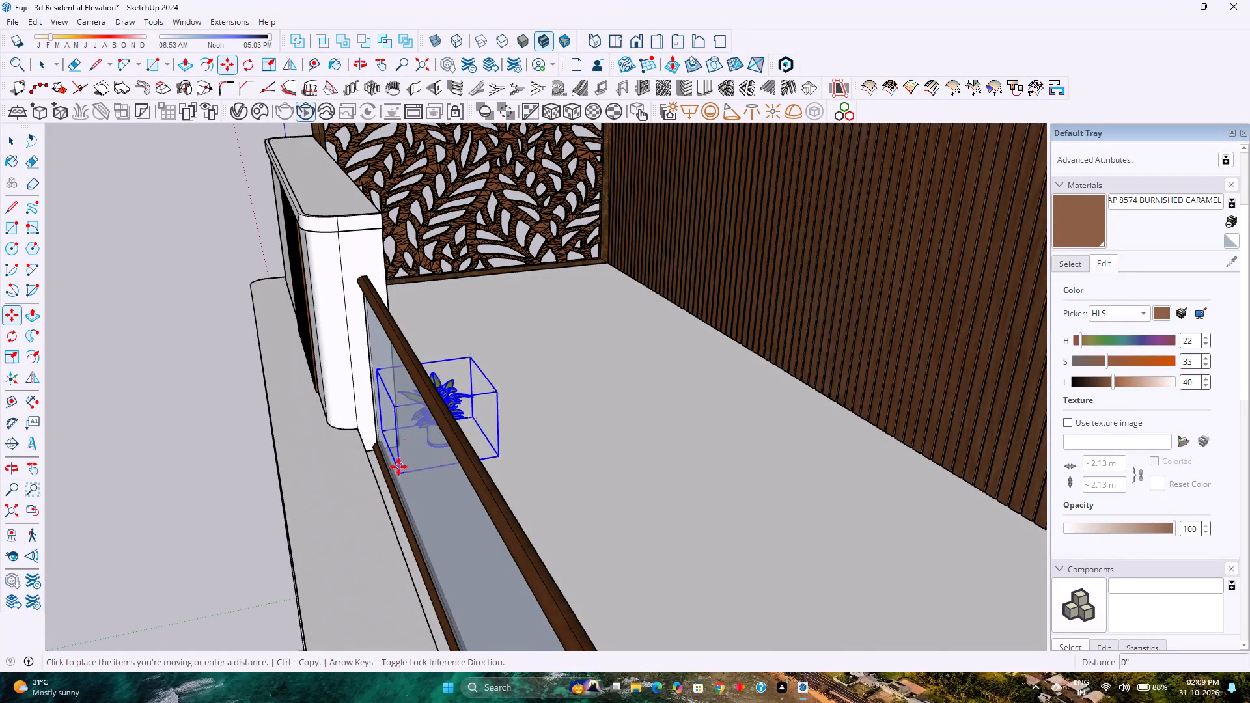
left_click(278, 489)
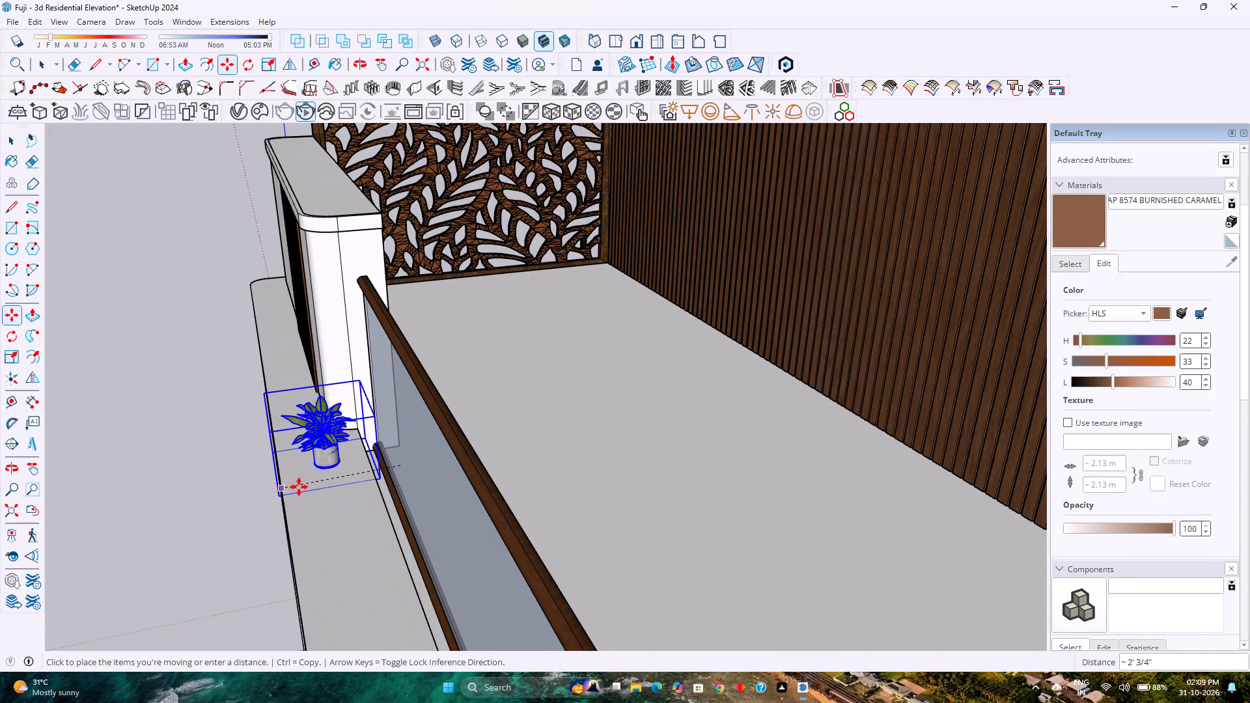
Scale the potted plant up uniformly from its upper corner by a factor of about 1.88.
scroll(301, 486, "up", 13)
middle_click_drag(300, 487, 672, 425)
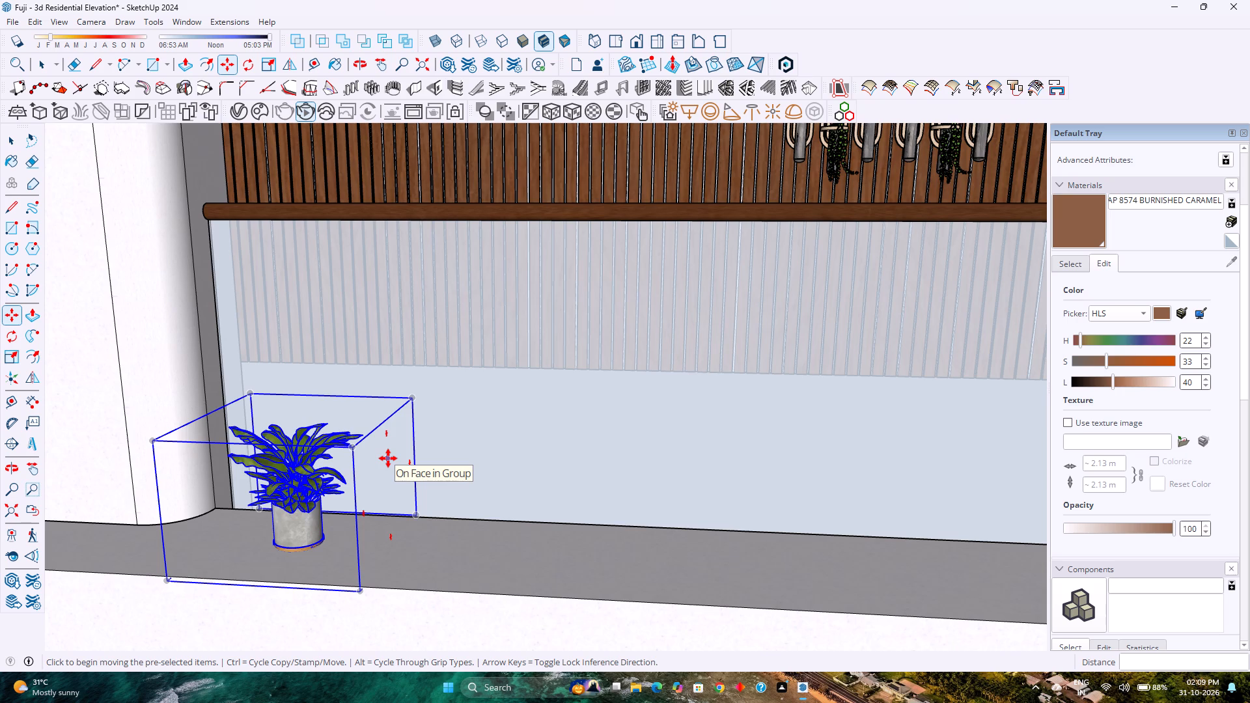
key("s")
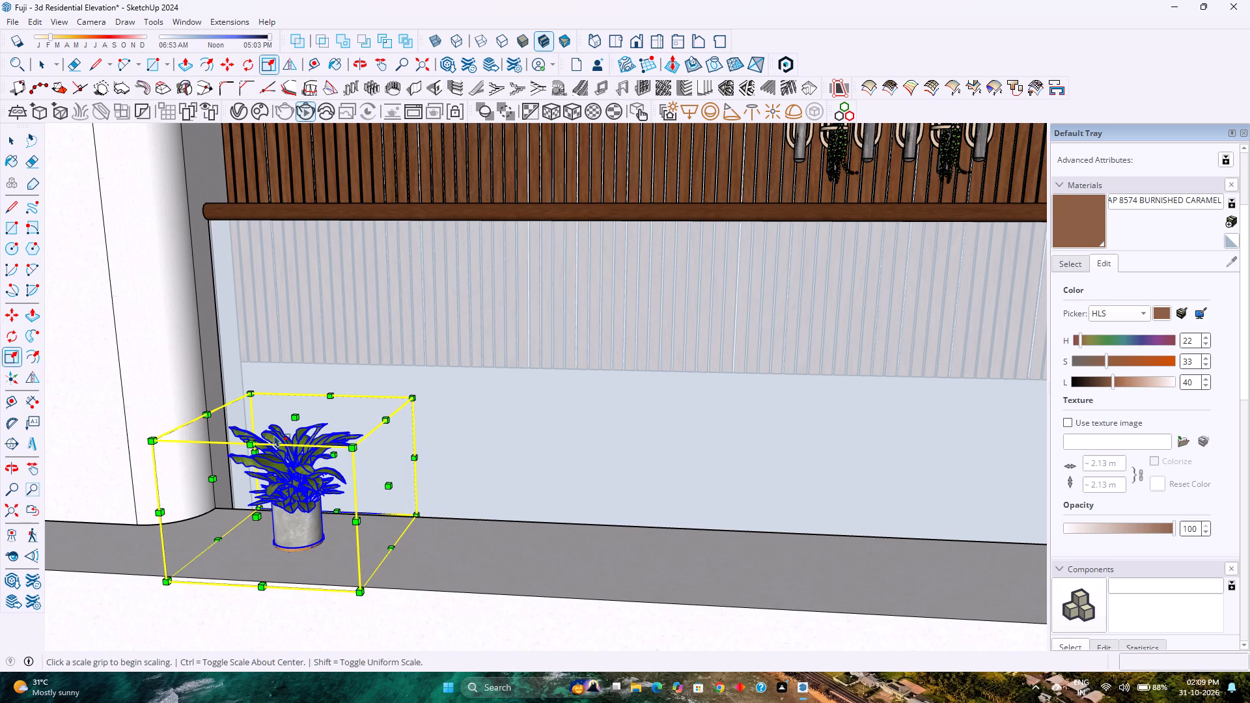
left_click(153, 445)
scroll(98, 456, "down", 7)
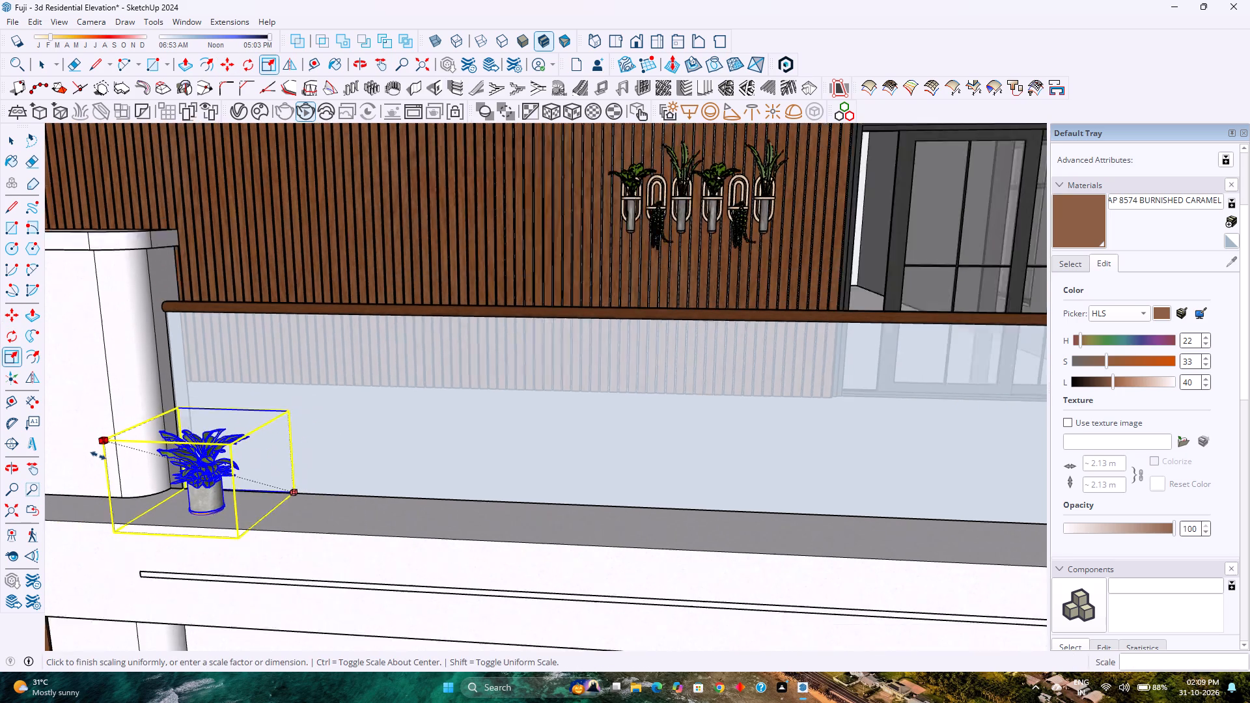
scroll(98, 456, "down", 6)
middle_click_drag(98, 456, 254, 476, "shift")
middle_click(254, 476, "shift")
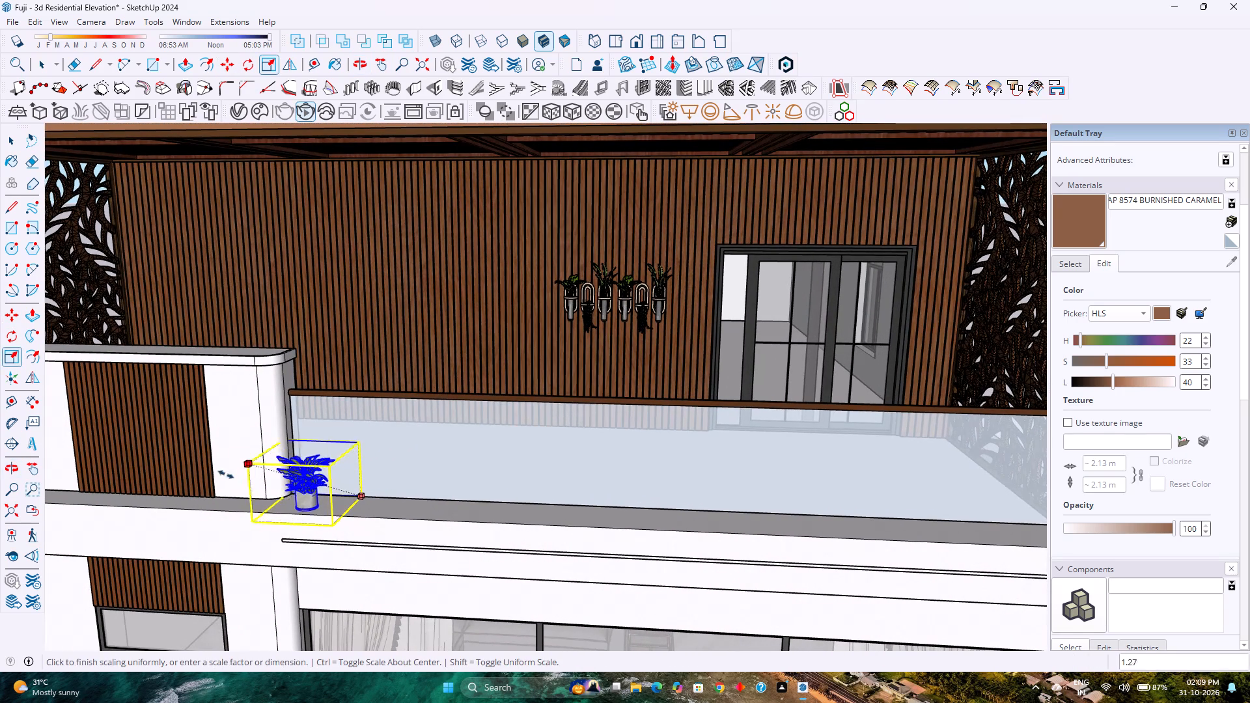
left_click(187, 474)
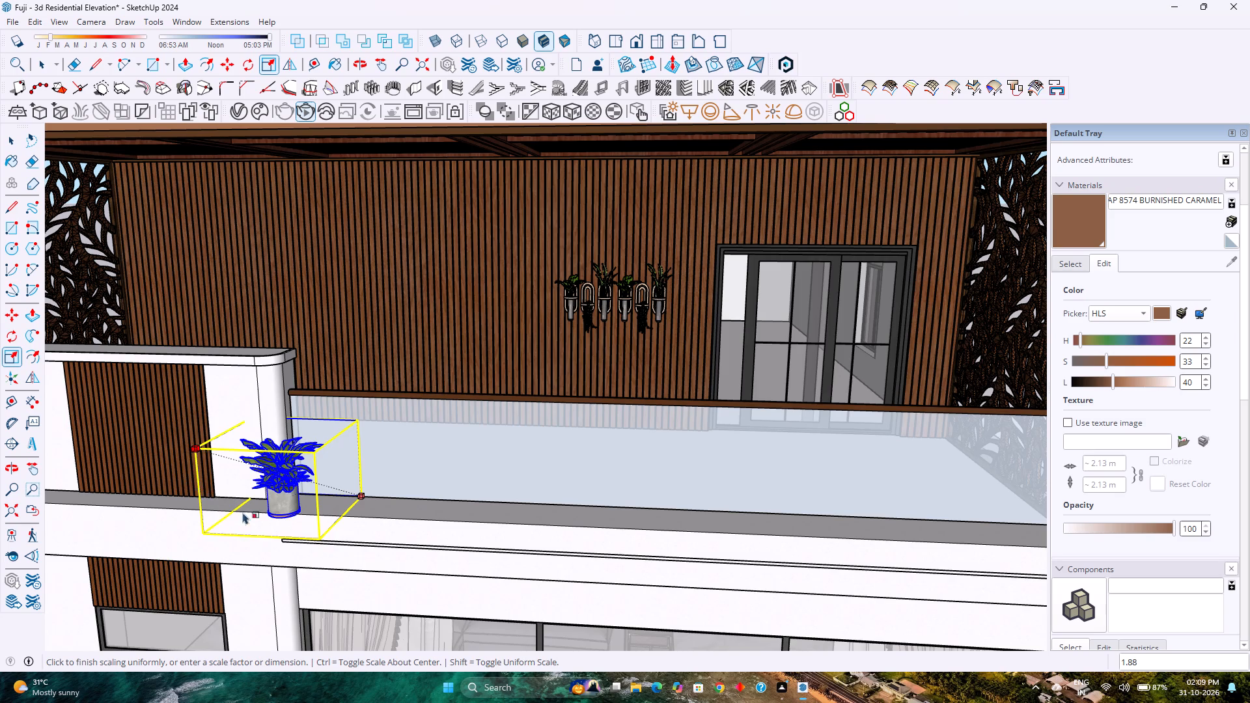
Move the enlarged potted plant about 9 7/16" so its pot stands on the ledge beside the pillar.
scroll(276, 519, "up", 8)
key("m")
scroll(282, 510, "up", 9)
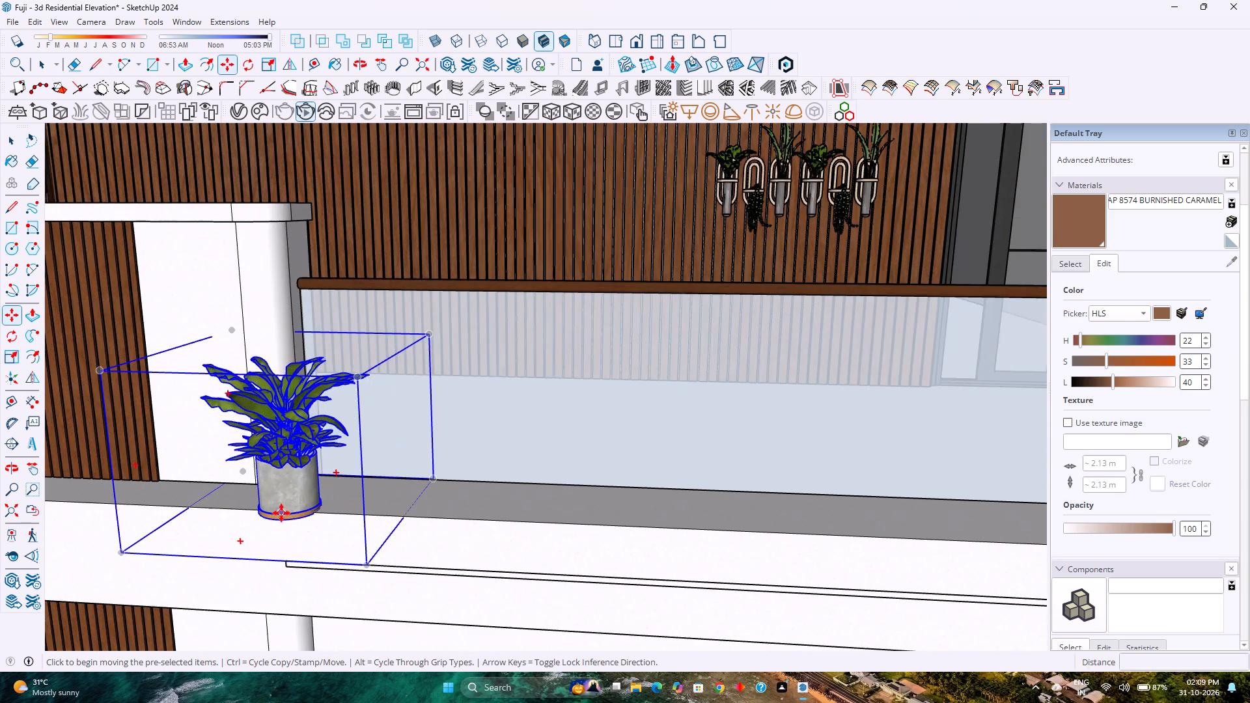
left_click(283, 521)
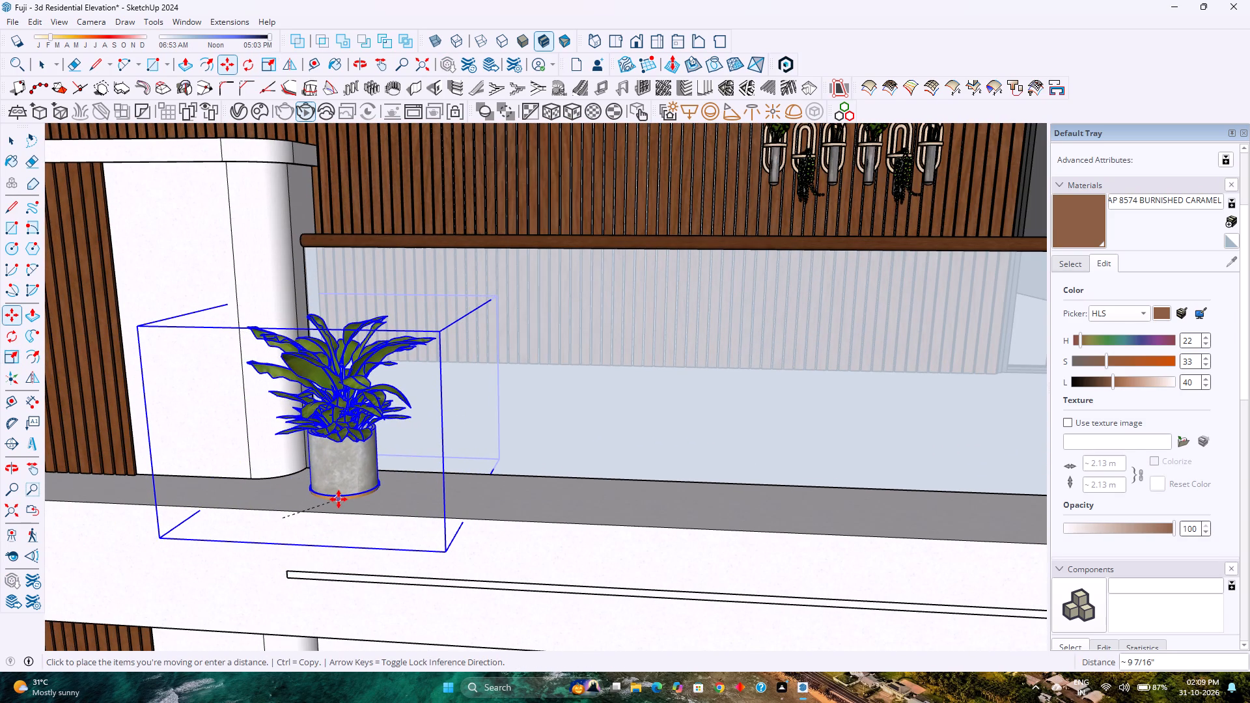
left_click(339, 499)
Reopen the 3D Warehouse and look through the "Potted plants" models for a second plant for the ledge.
scroll(387, 503, "down", 4)
middle_click_drag(419, 499, 108, 527)
left_click(191, 21)
left_click(206, 115)
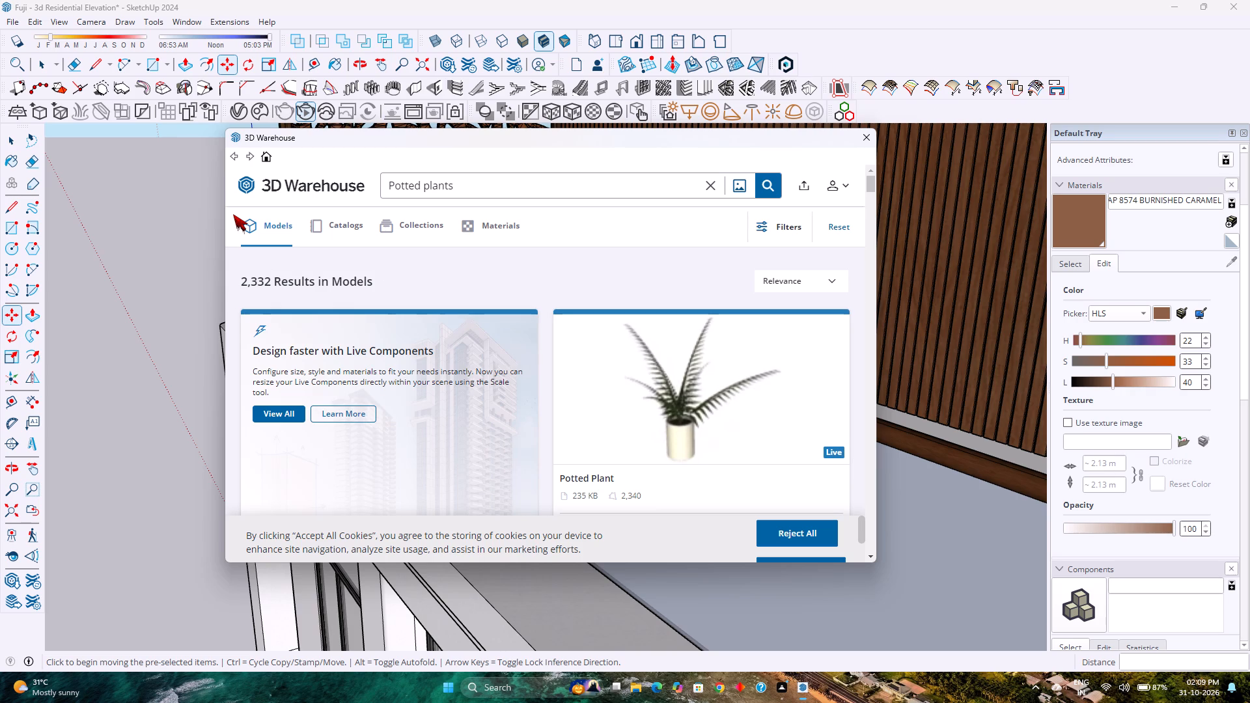
scroll(216, 184, "down", 4)
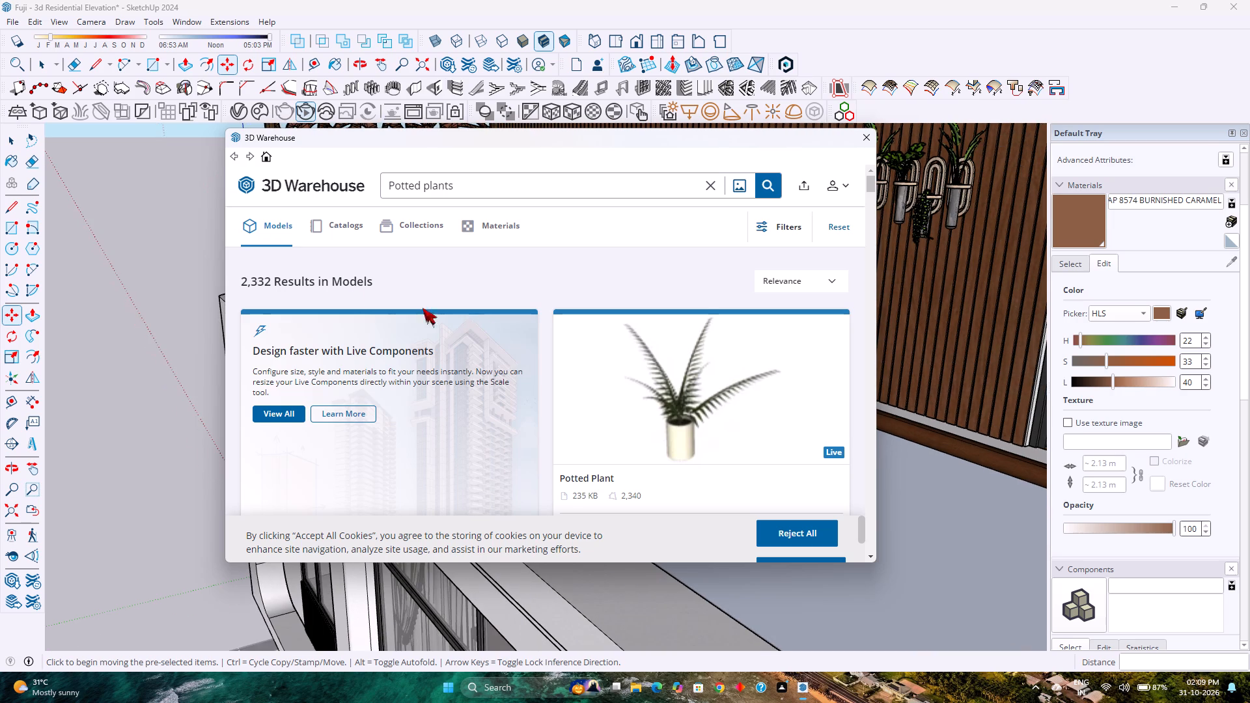
scroll(512, 326, "down", 12)
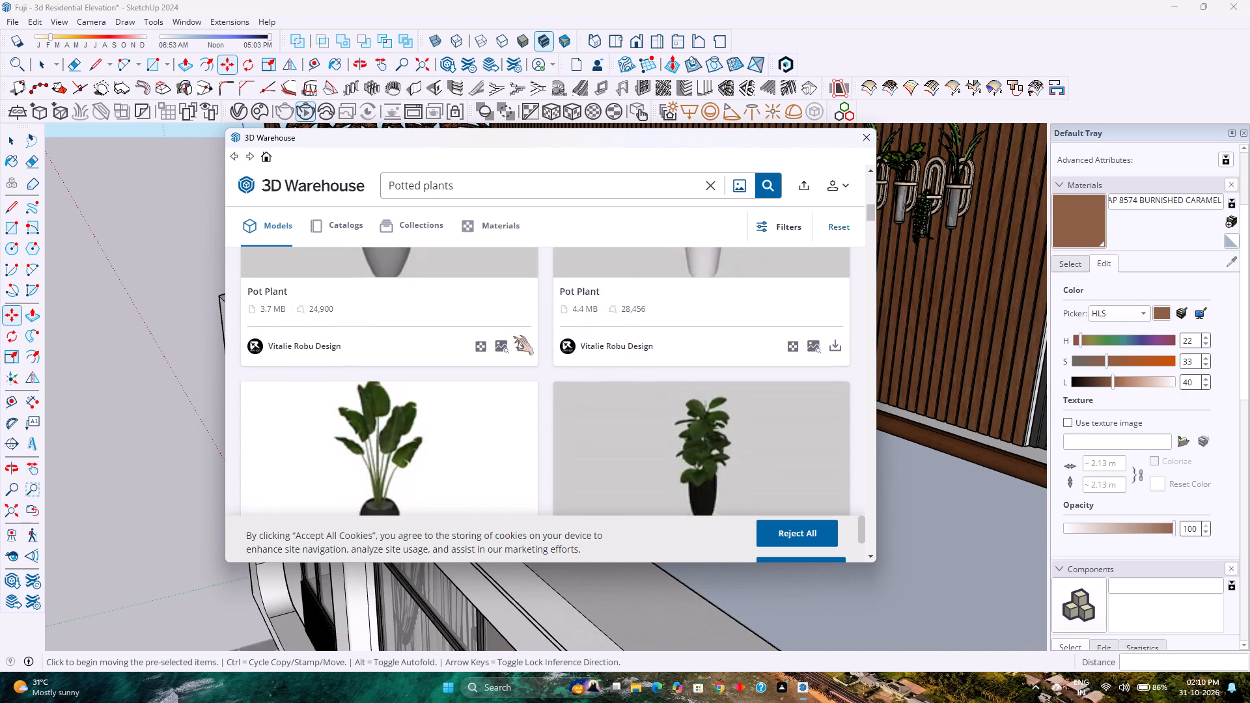
scroll(513, 336, "down", 6)
scroll(513, 336, "up", 4)
scroll(513, 336, "down", 4)
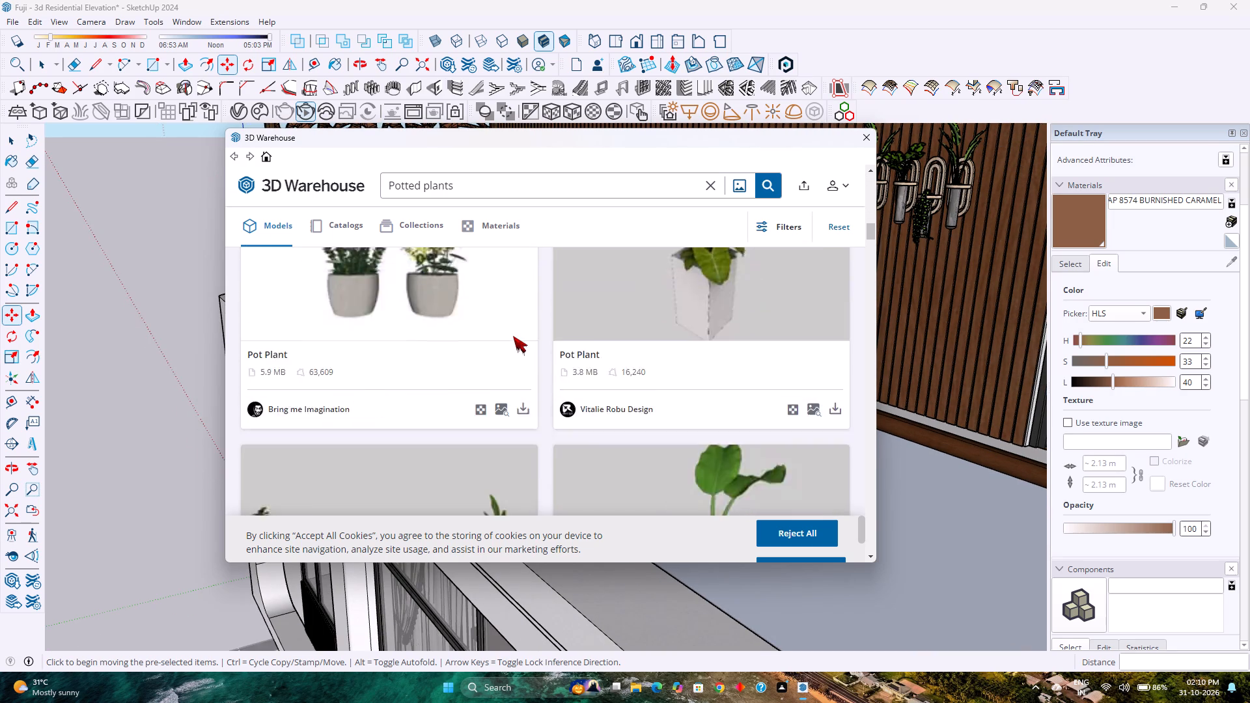
scroll(513, 336, "down", 13)
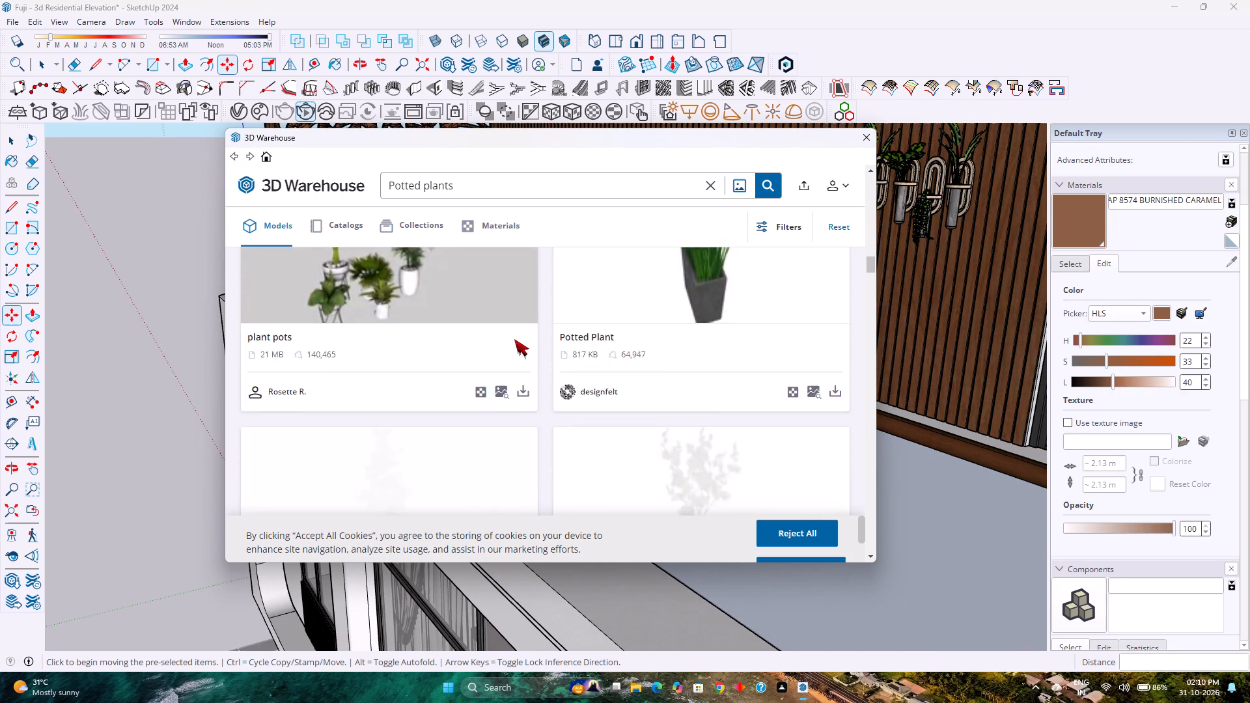
scroll(514, 339, "up", 3)
scroll(514, 339, "down", 6)
scroll(514, 339, "up", 2)
scroll(514, 339, "down", 3)
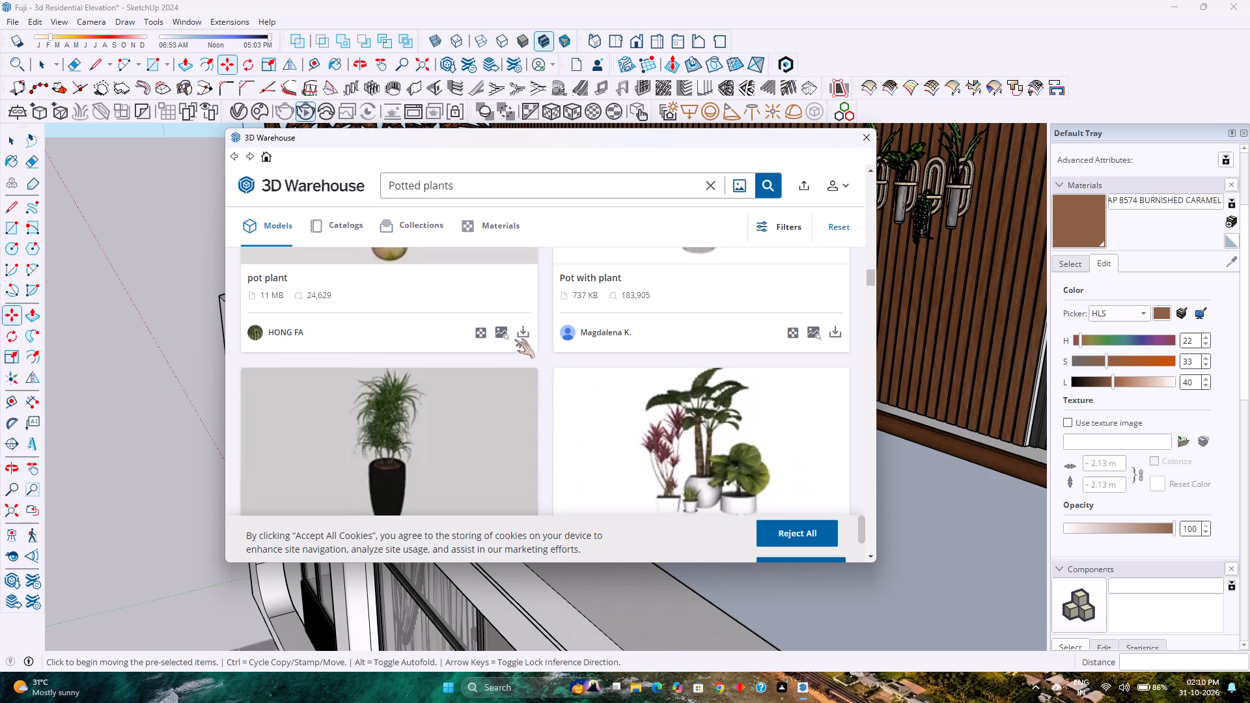
scroll(514, 339, "down", 6)
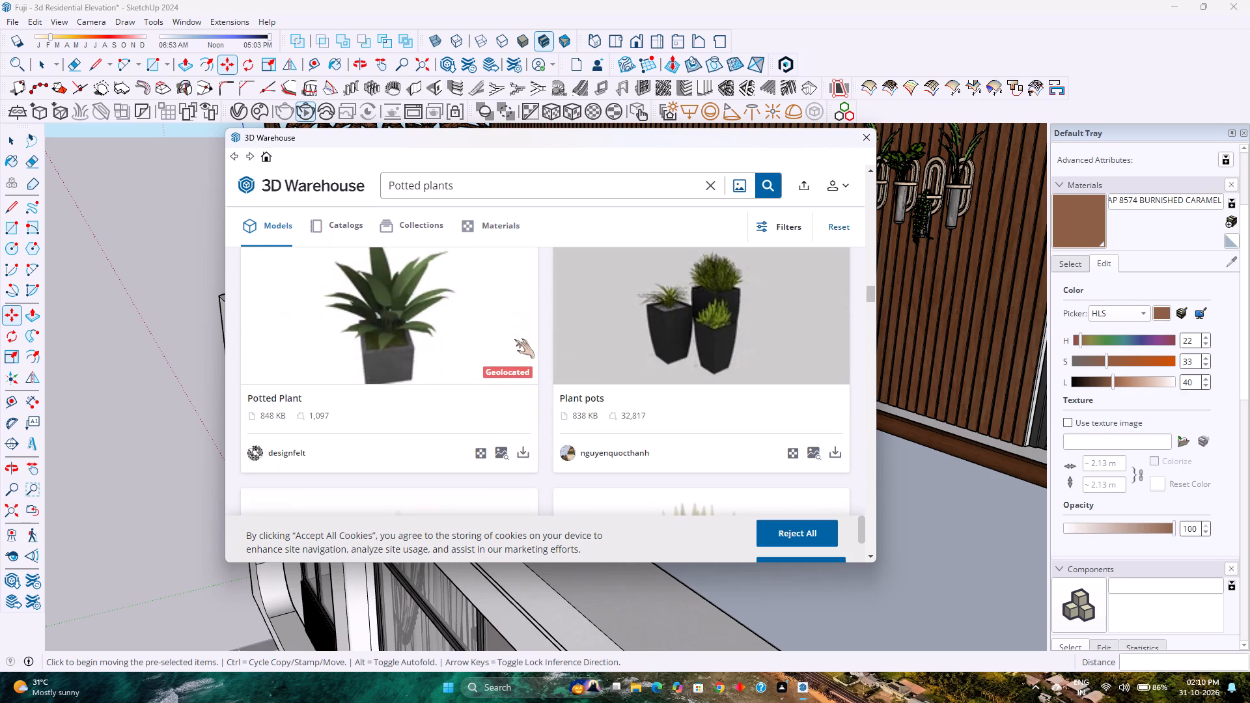
scroll(514, 337, "down", 3)
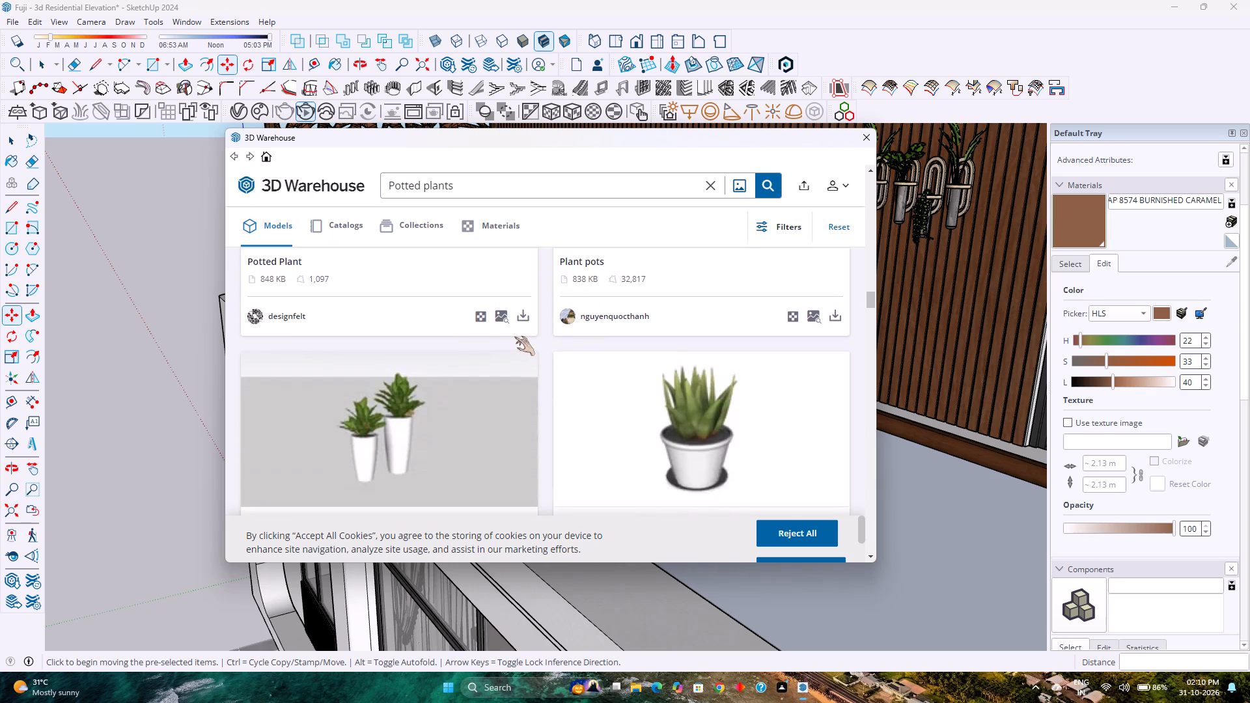
scroll(514, 337, "down", 4)
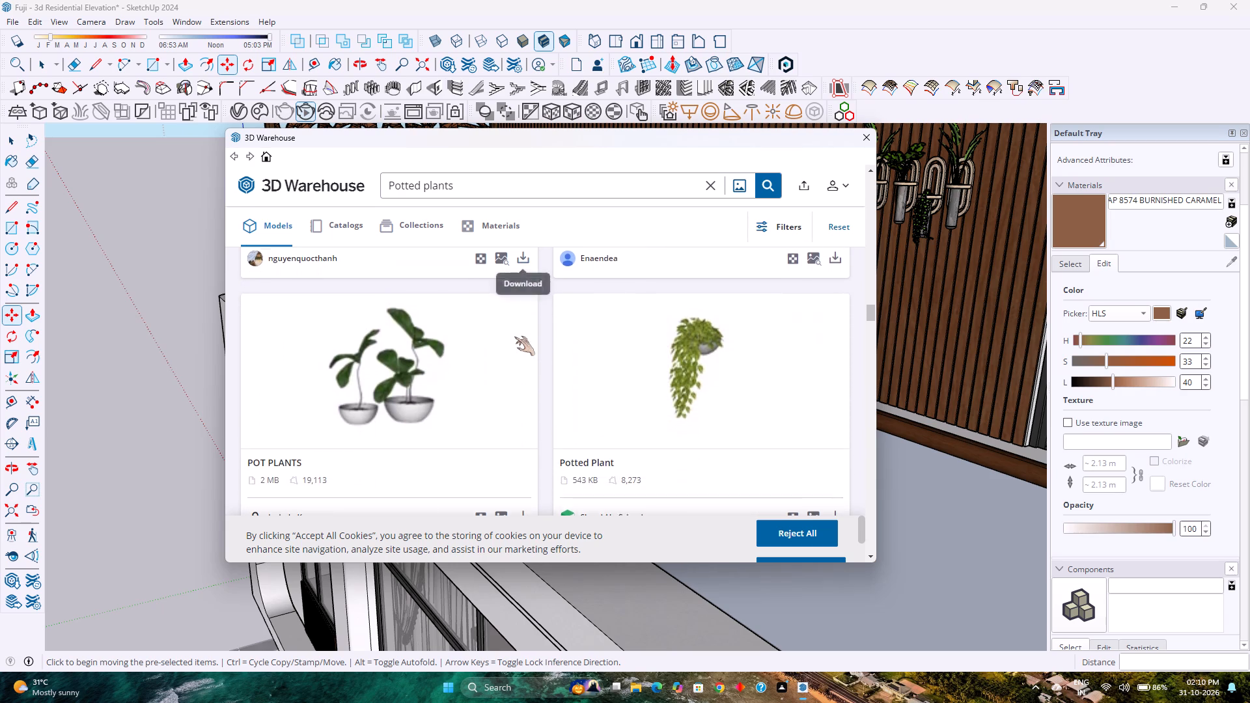
scroll(514, 337, "down", 3)
scroll(514, 337, "up", 1)
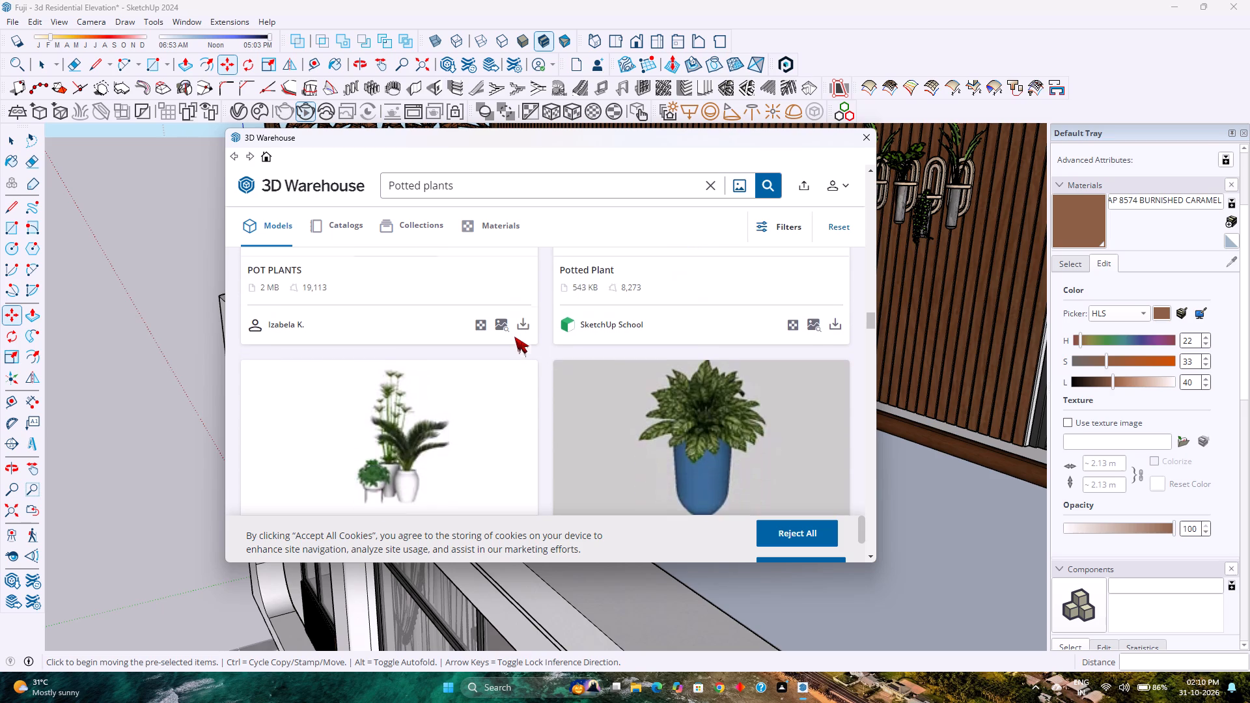
scroll(514, 337, "up", 1)
scroll(514, 337, "down", 3)
scroll(514, 337, "up", 3)
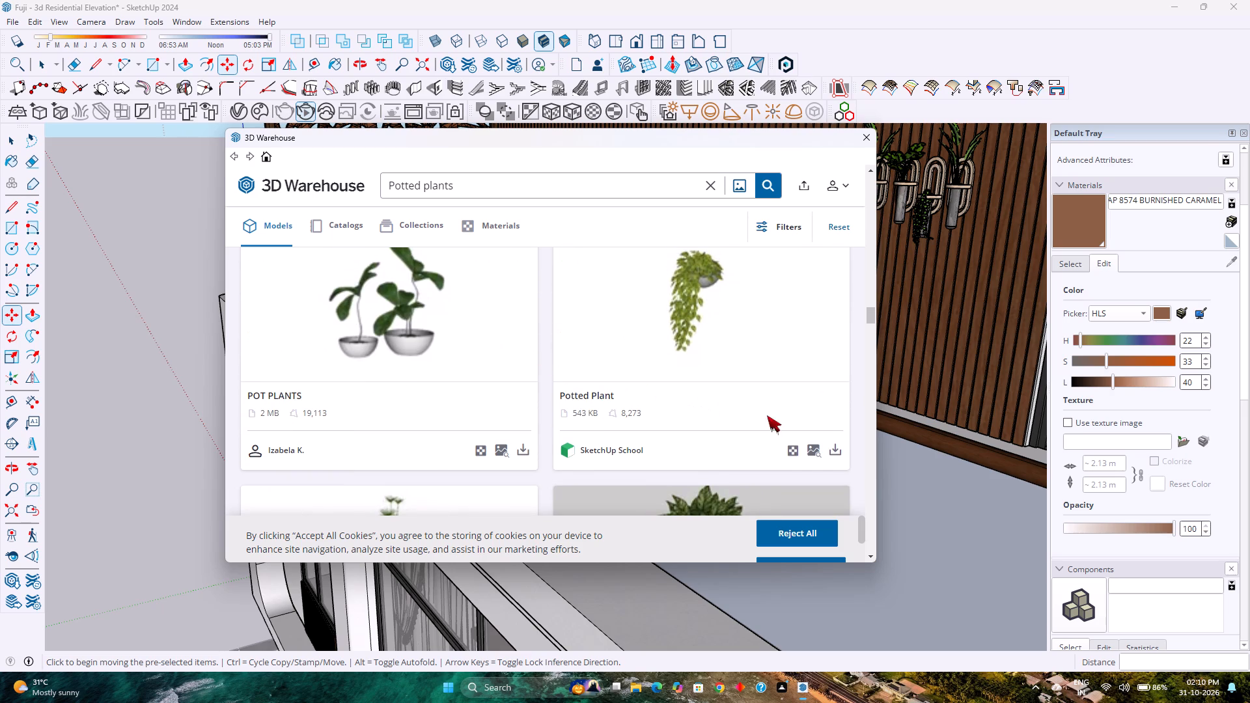
Download the trailing "Potted Plant" by SketchUp School directly into the open model.
left_click(835, 444)
left_click(520, 355)
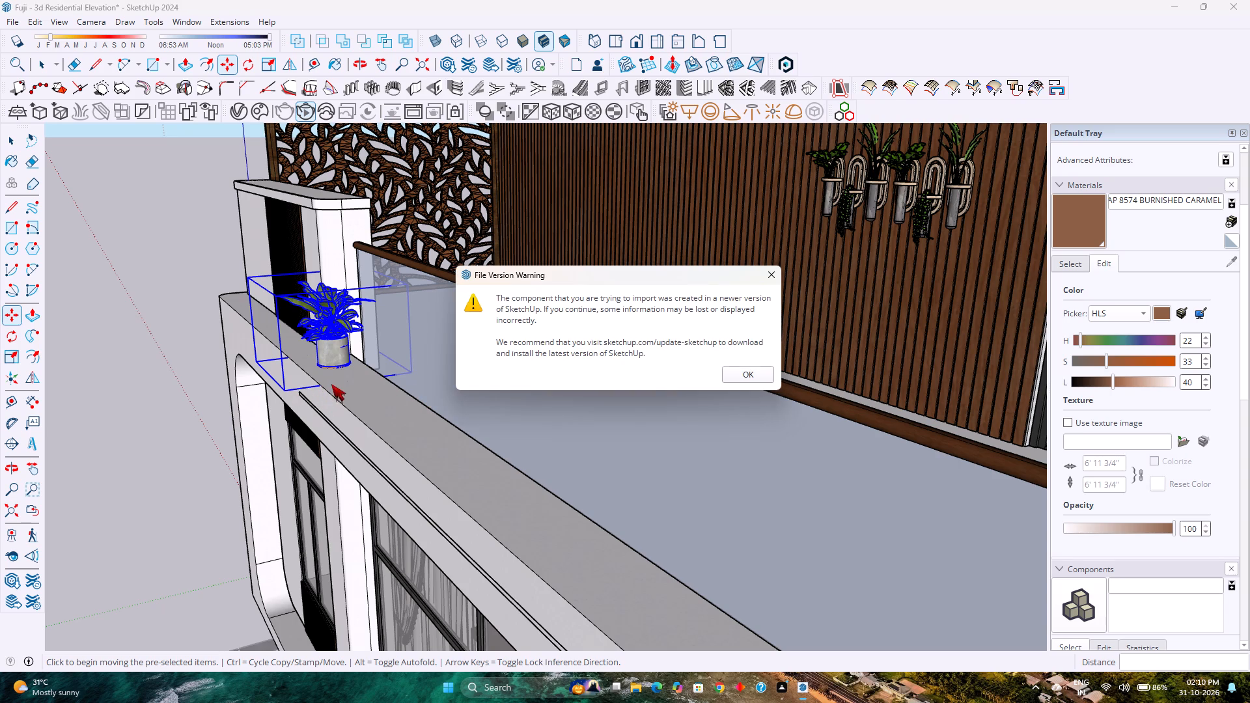
left_click(737, 370)
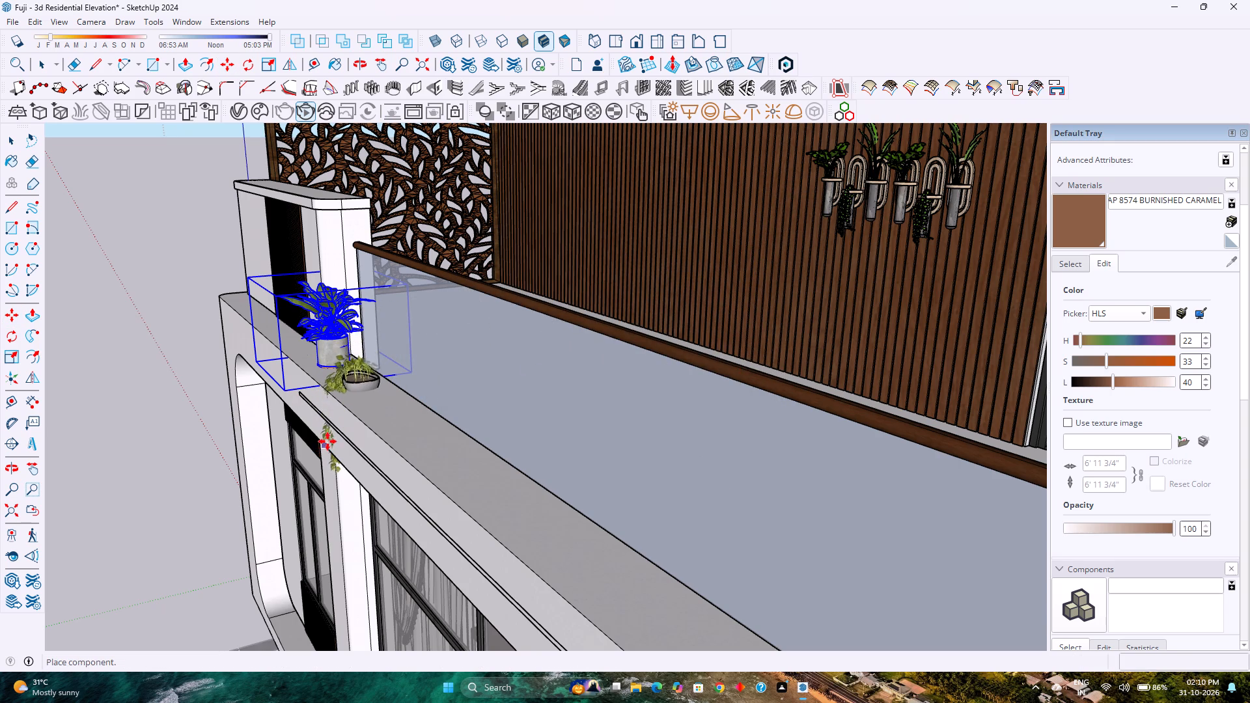
Place the trailing plant next to the first pot on the ledge and shift it about 3 1/16" outward along the green axis.
left_click(318, 424)
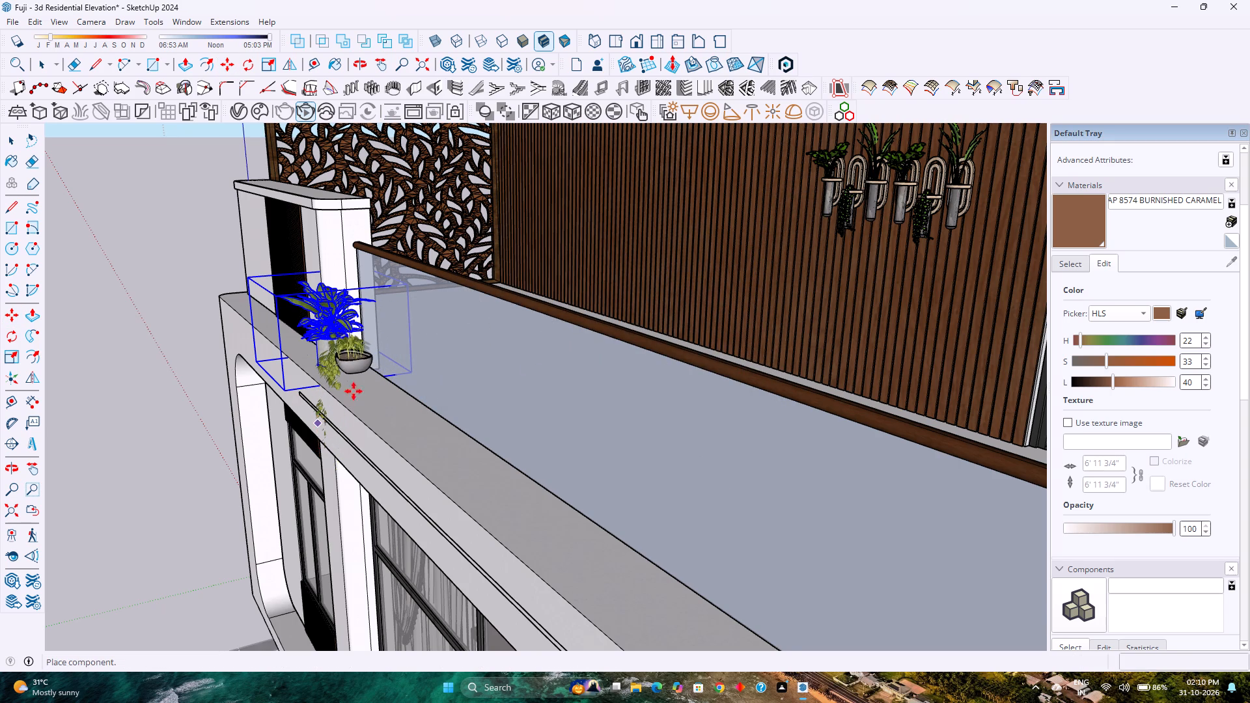
scroll(363, 375, "up", 14)
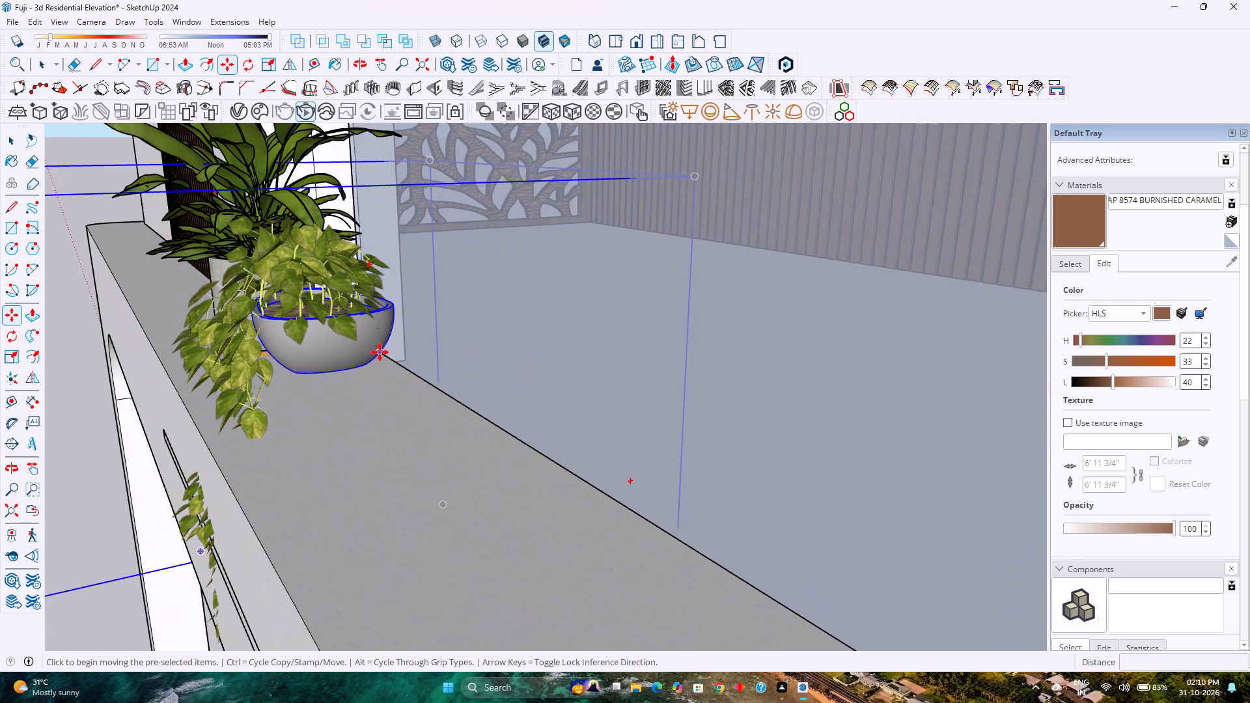
left_click(374, 363)
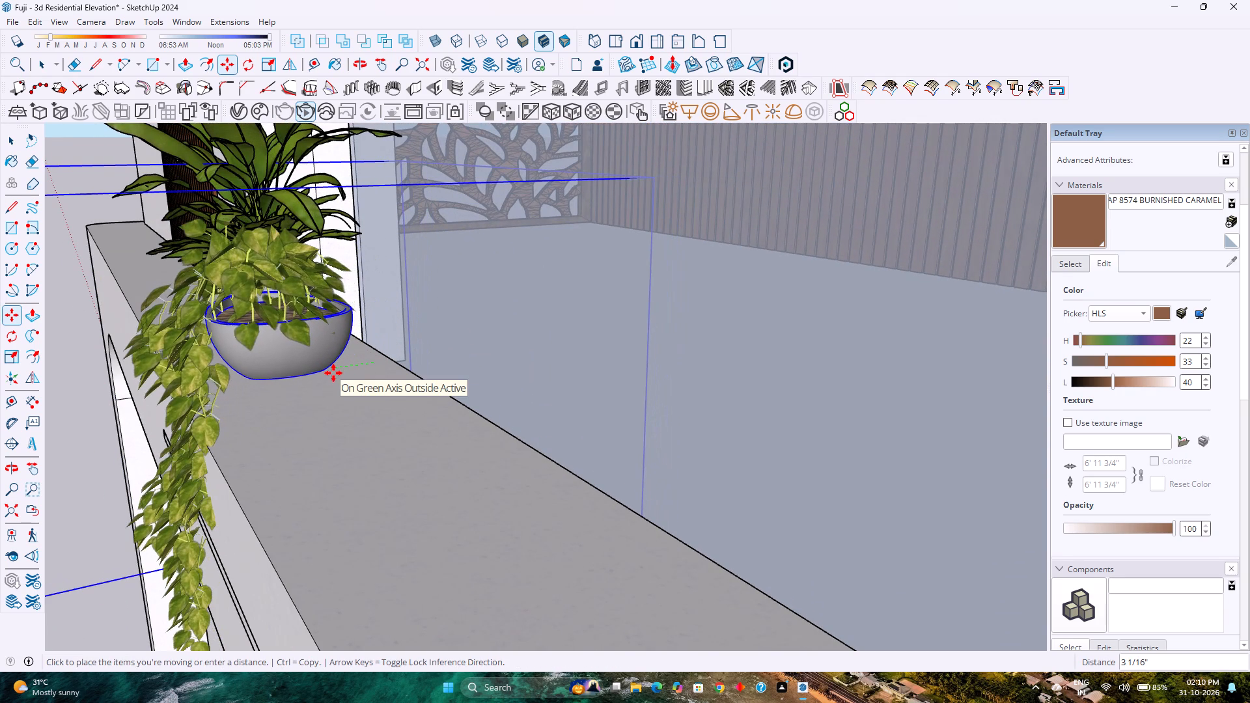
left_click(333, 373)
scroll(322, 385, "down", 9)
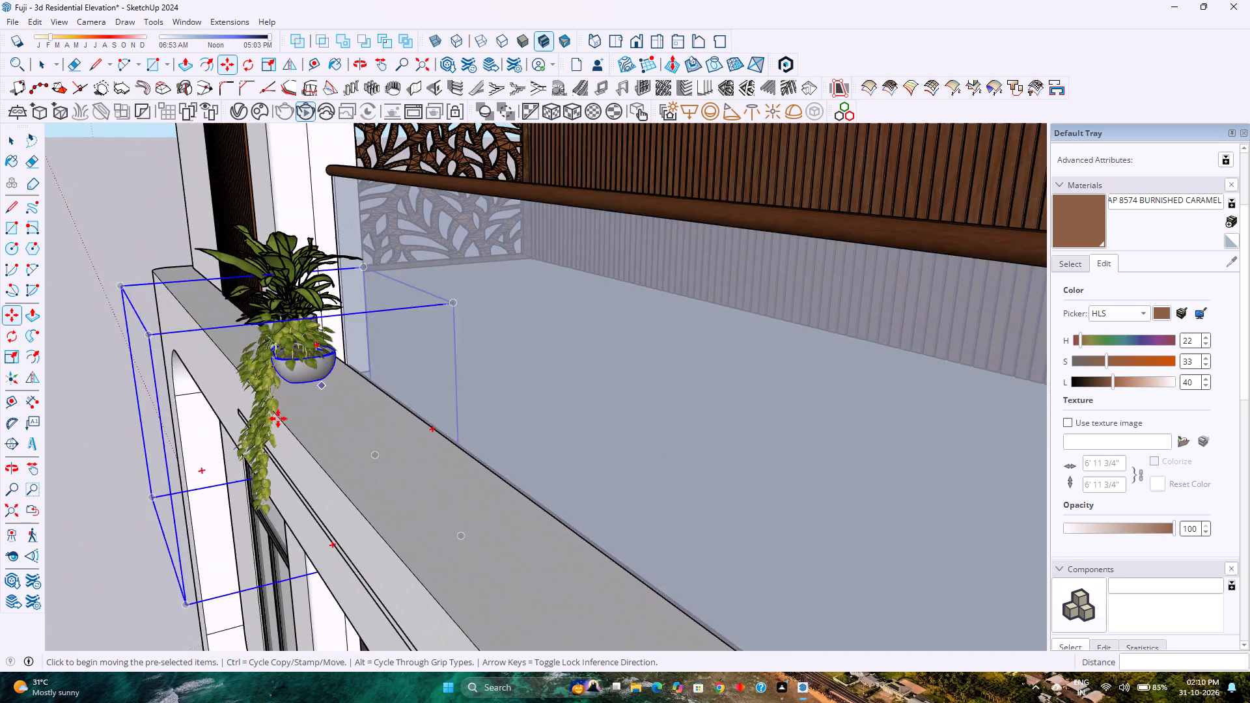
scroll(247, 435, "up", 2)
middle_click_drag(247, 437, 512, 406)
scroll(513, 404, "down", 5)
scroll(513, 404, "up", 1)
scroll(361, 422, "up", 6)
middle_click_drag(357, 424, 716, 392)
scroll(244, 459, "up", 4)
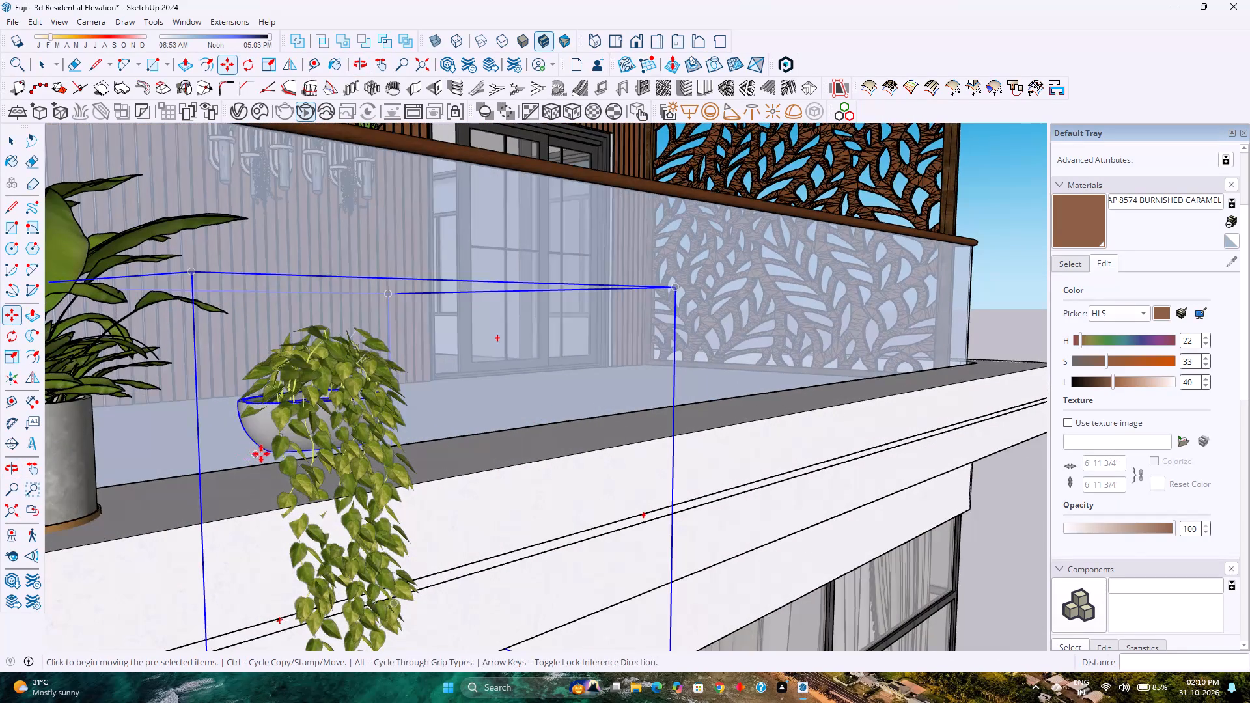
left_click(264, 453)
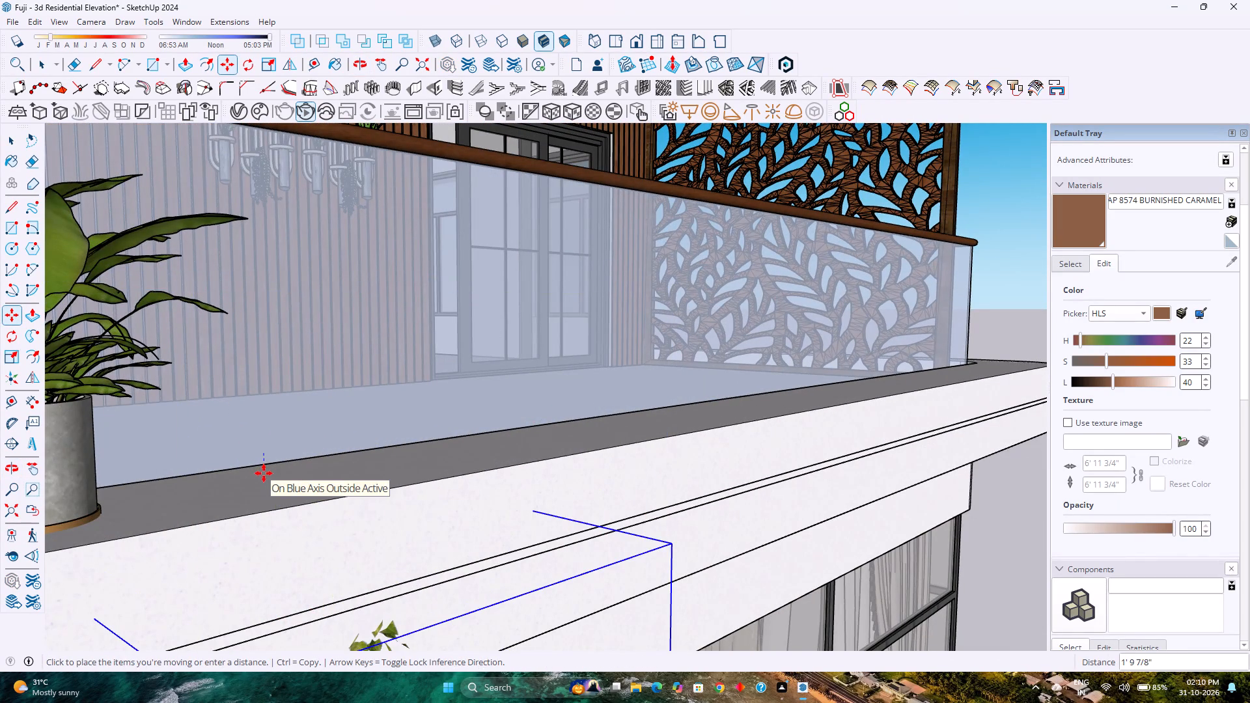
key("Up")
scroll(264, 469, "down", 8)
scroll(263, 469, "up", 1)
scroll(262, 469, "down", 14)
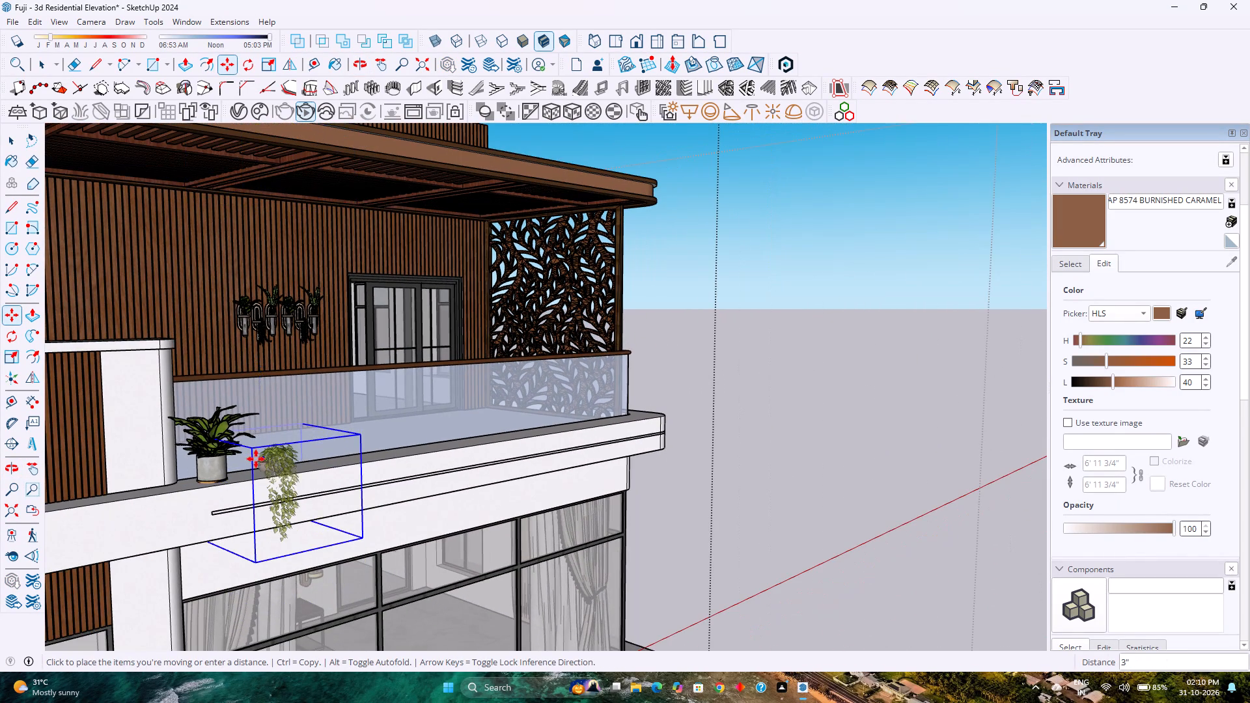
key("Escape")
Lower the trailing plant about 3 5/16" along the blue axis toward the ledge surface.
scroll(265, 469, "up", 9)
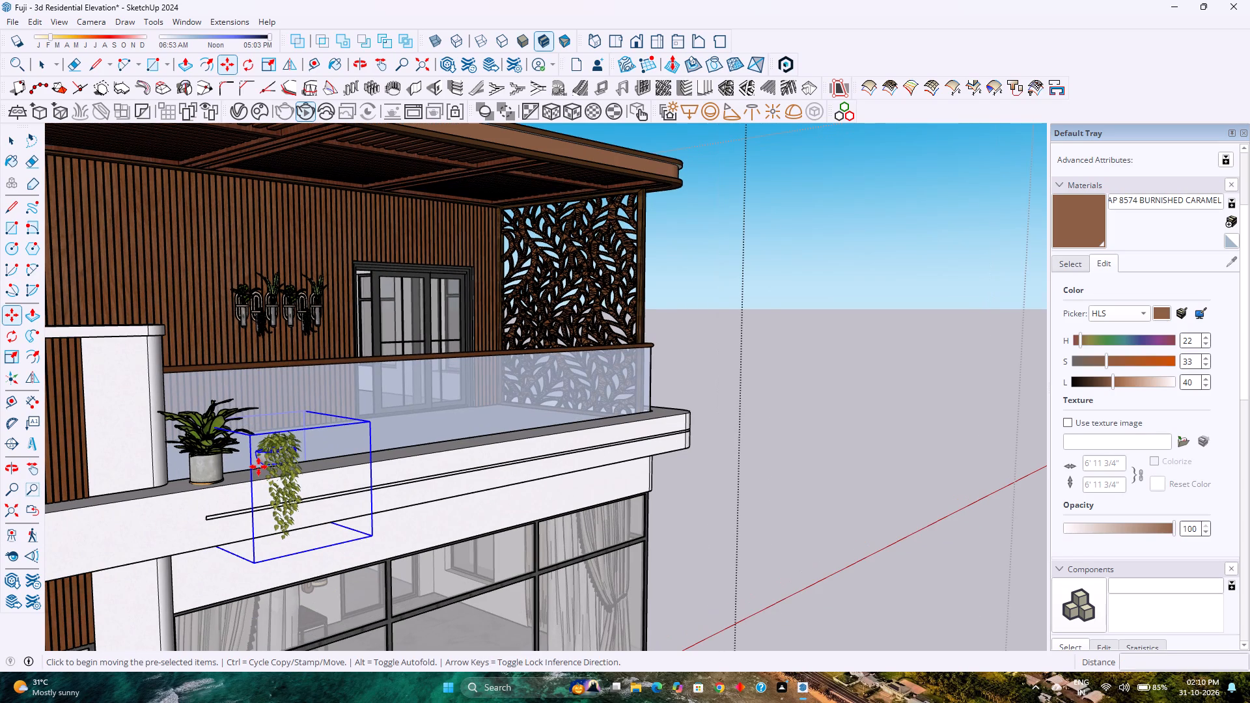
scroll(258, 467, "up", 17)
middle_click_drag(378, 469, 21, 500)
scroll(246, 425, "up", 5)
middle_click_drag(246, 423, 288, 337)
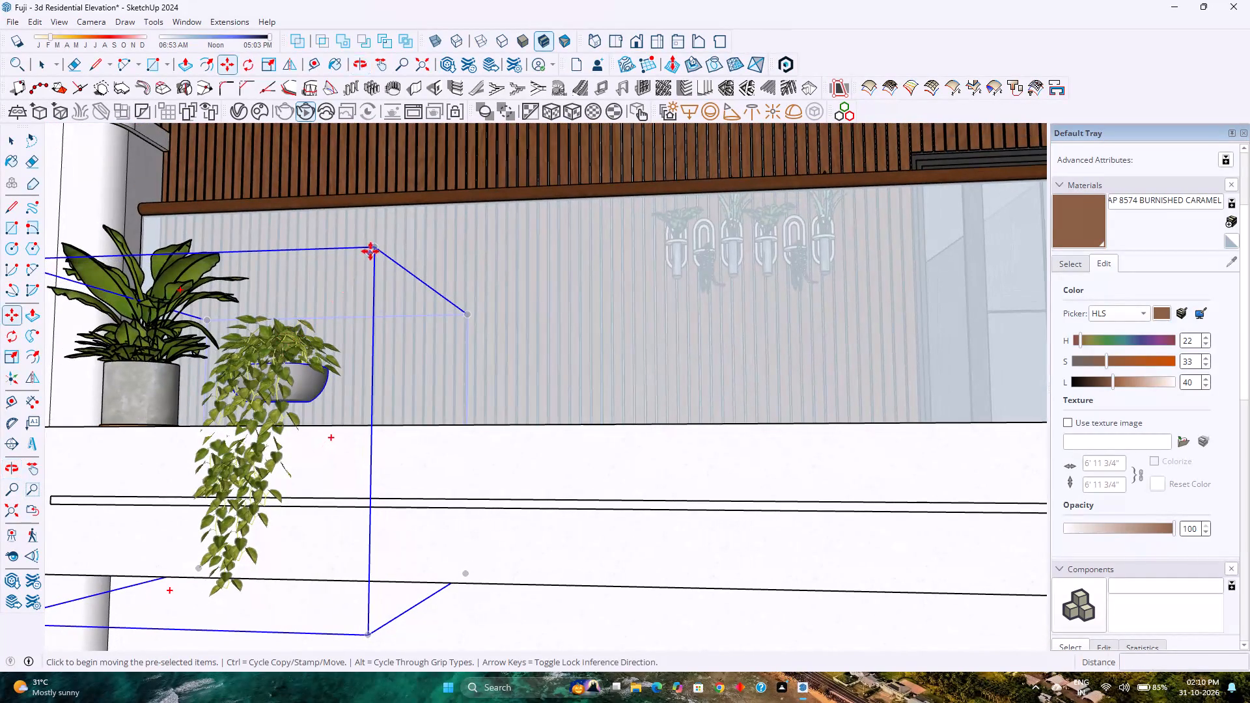
left_click(376, 246)
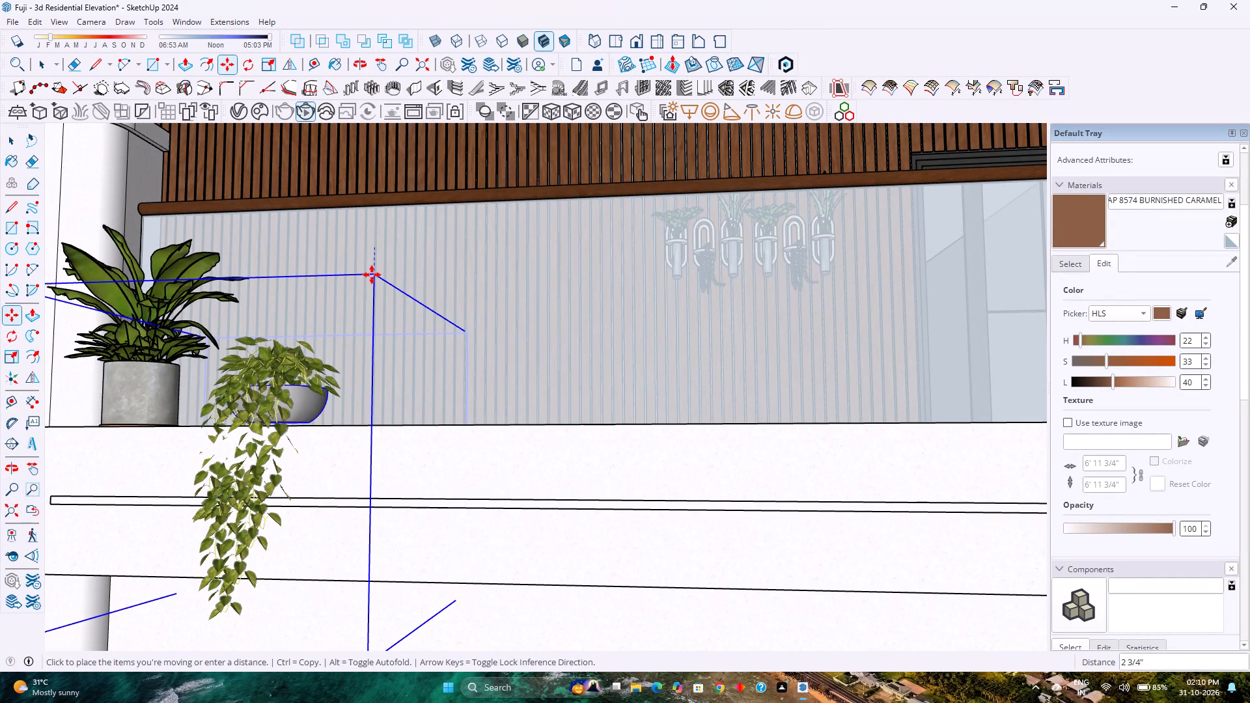
left_click(372, 281)
Shift the trailing plant about 3 3/8" along the green axis toward the outer edge of the ledge.
scroll(364, 389, "up", 2)
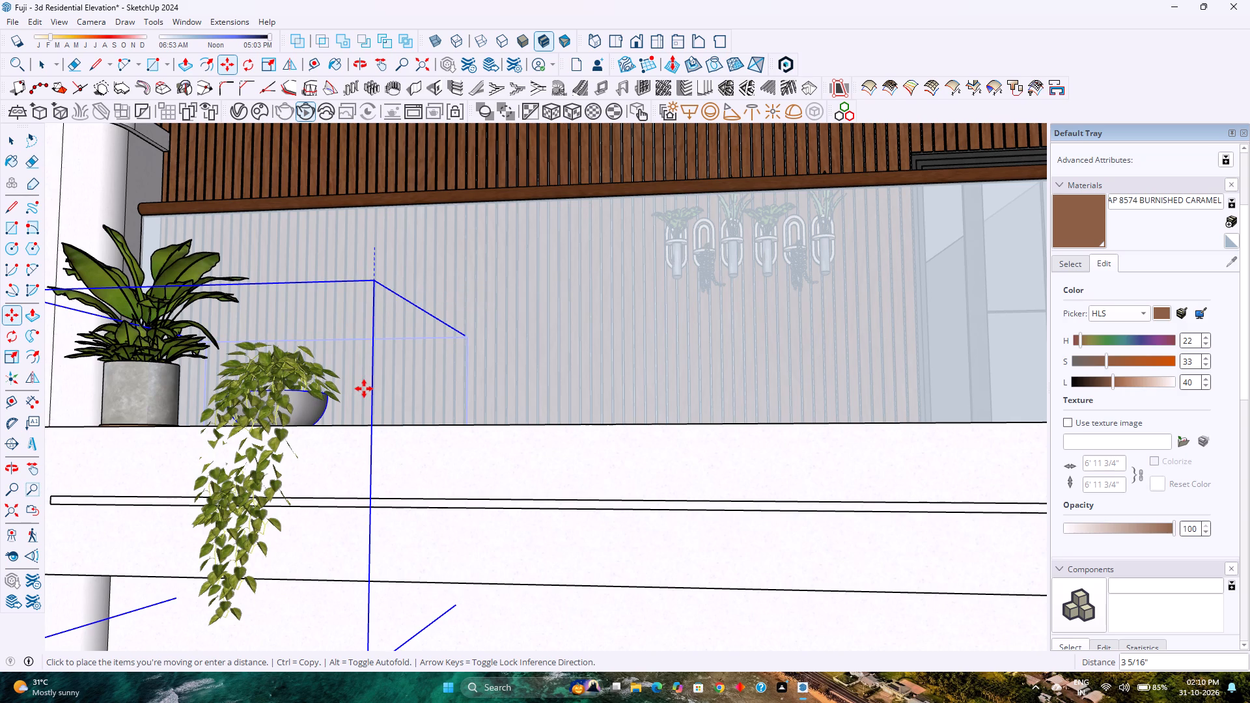
scroll(364, 389, "up", 5)
middle_click_drag(359, 389, 215, 471)
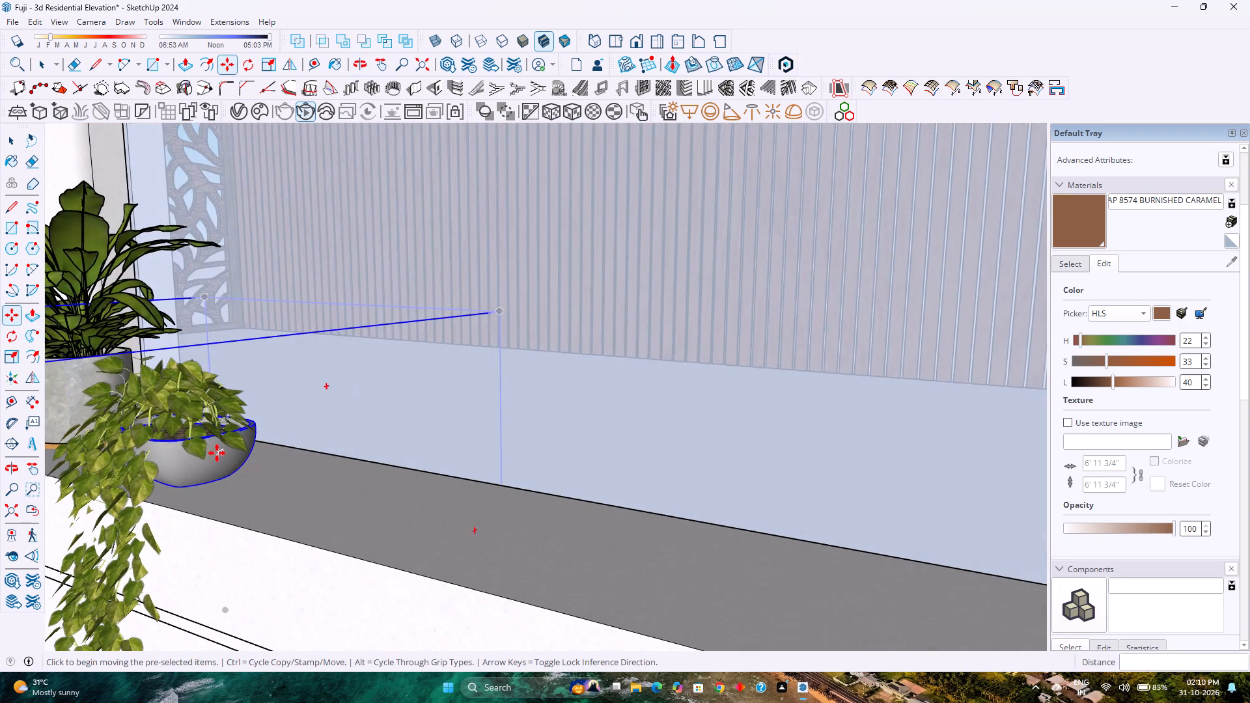
scroll(217, 433, "down", 5)
middle_click_drag(389, 372, 349, 414)
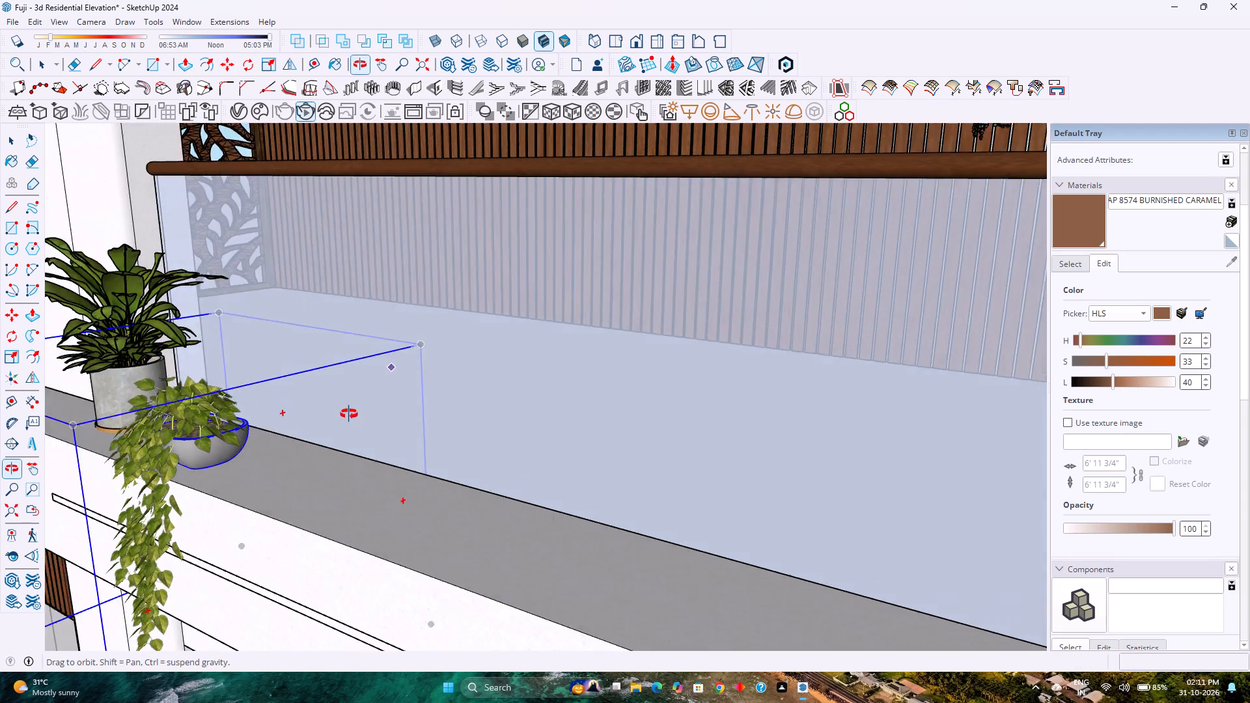
middle_click_drag(349, 414, 253, 451)
left_click(415, 327)
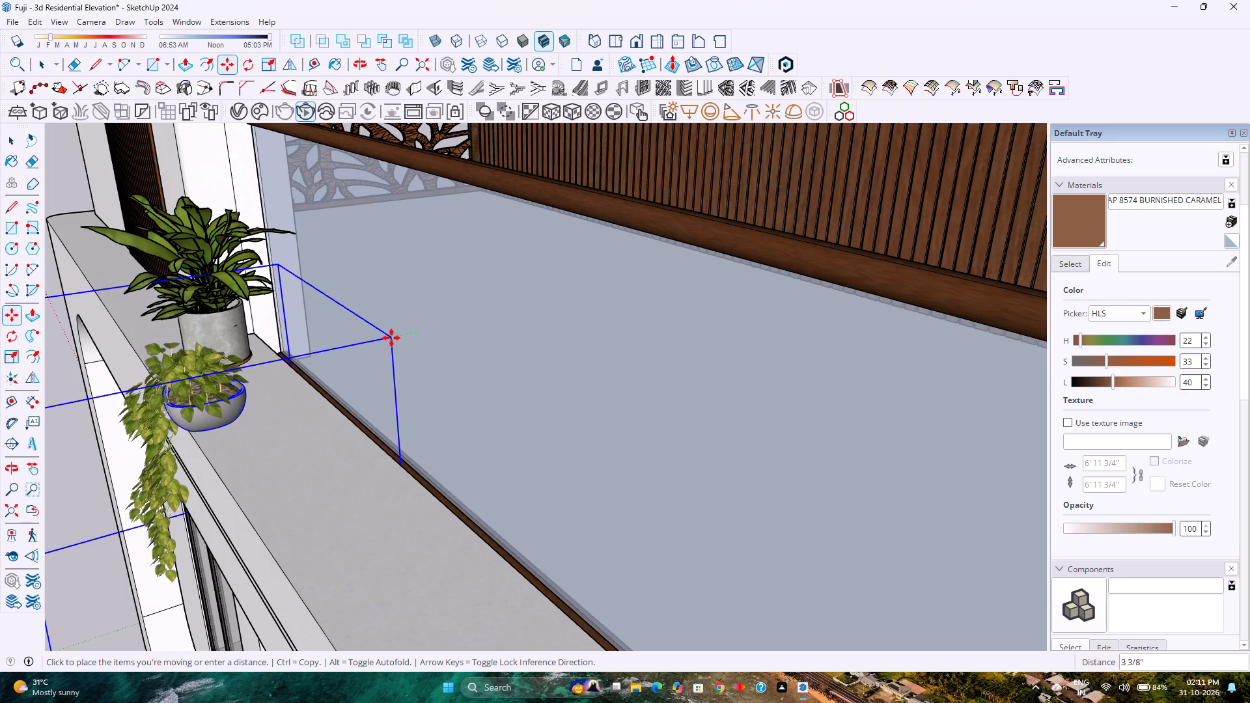
left_click(394, 338)
Move the trailing plant about 8" along the ledge, closer to the first potted plant.
scroll(318, 387, "down", 6)
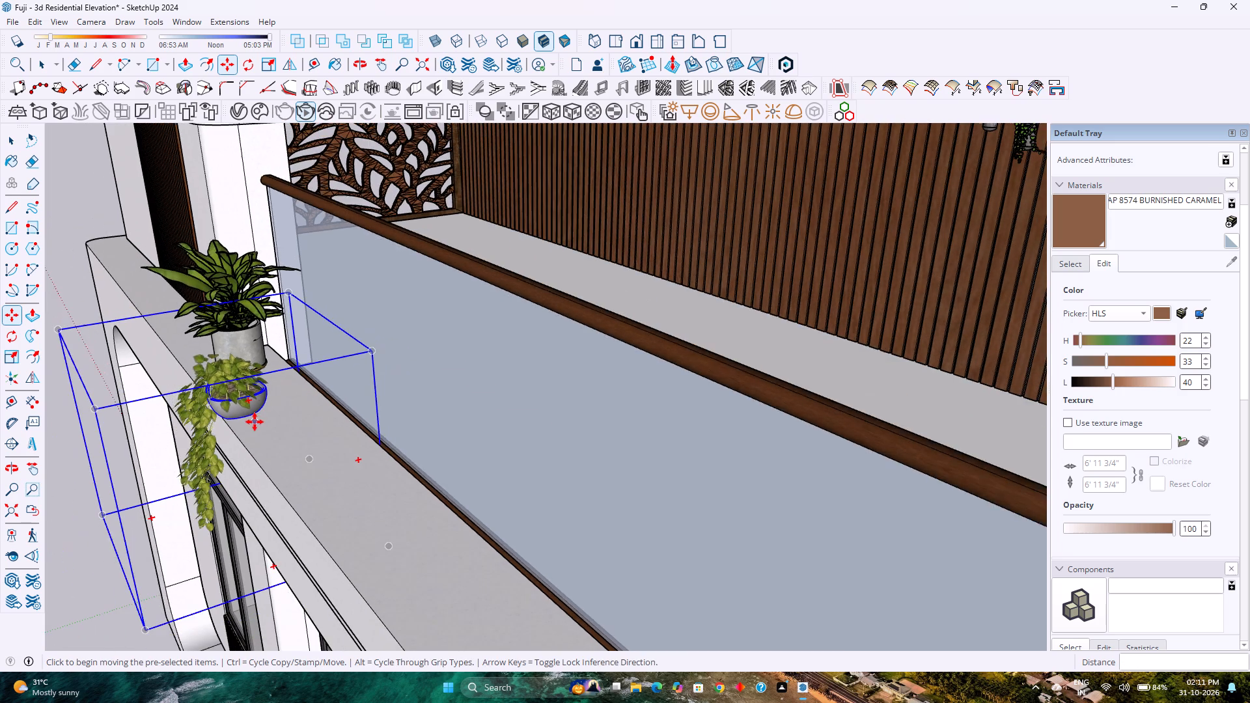
middle_click(246, 426)
middle_click_drag(246, 426, 435, 414)
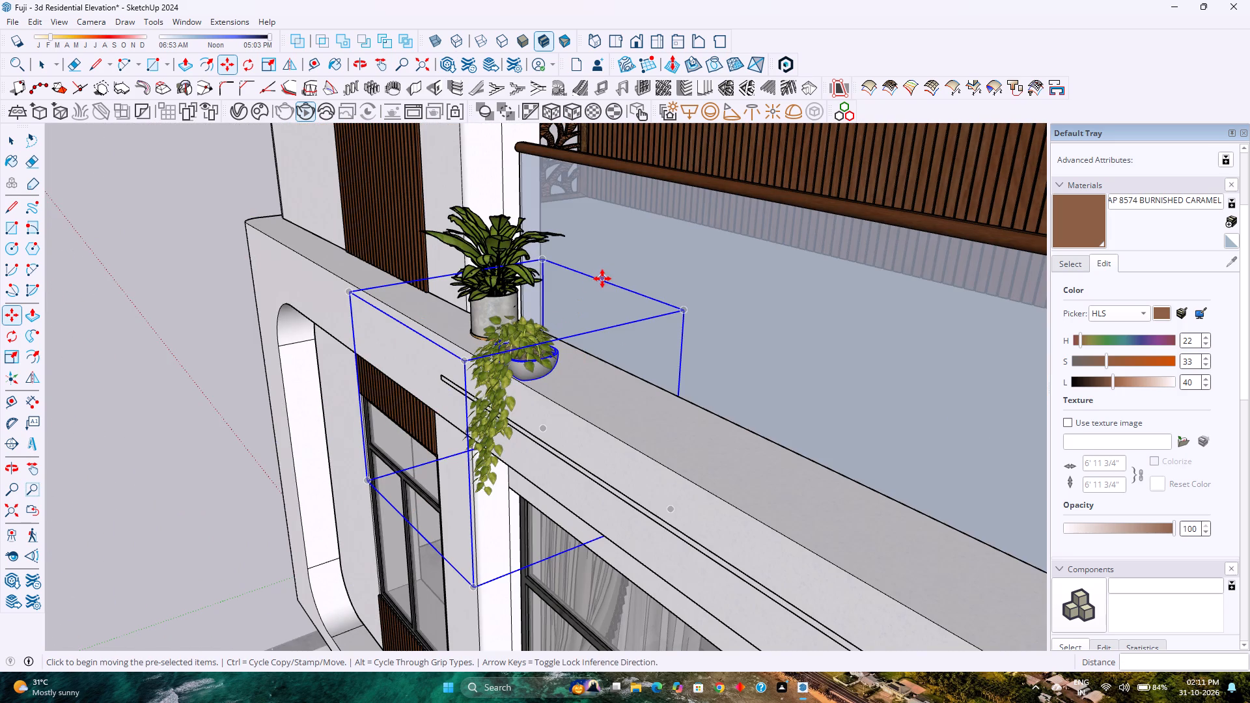
left_click(602, 279)
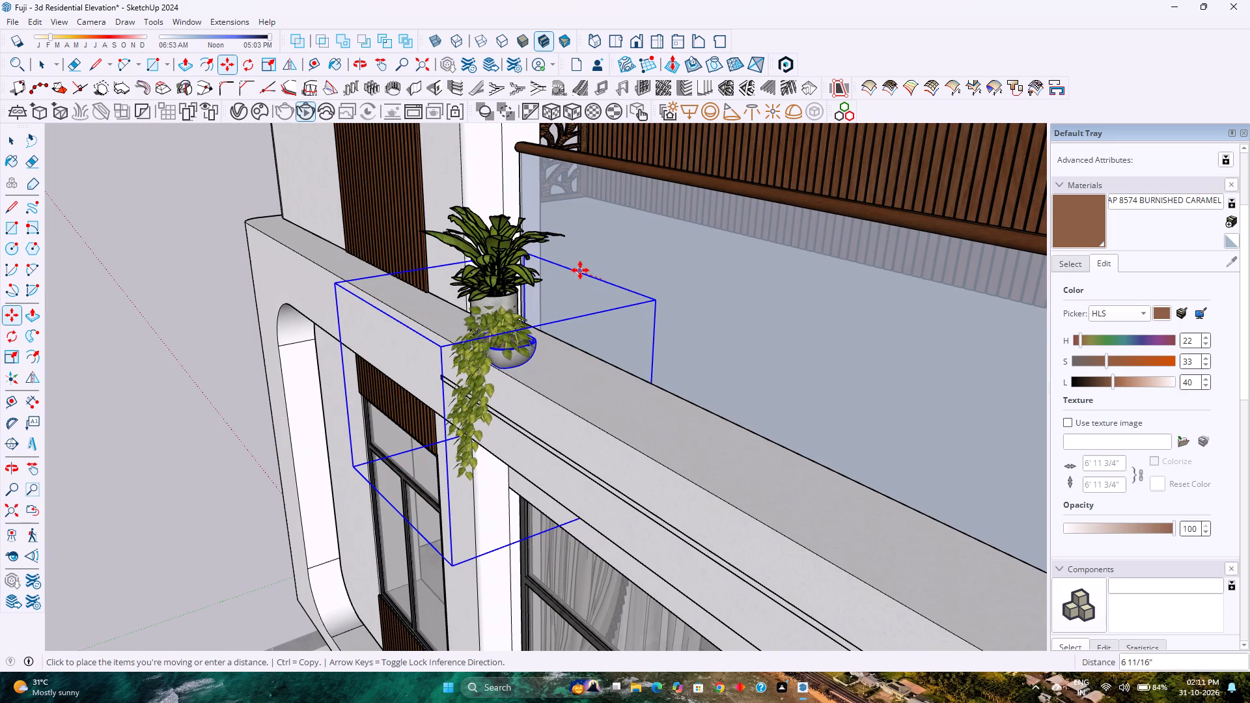
left_click(577, 267)
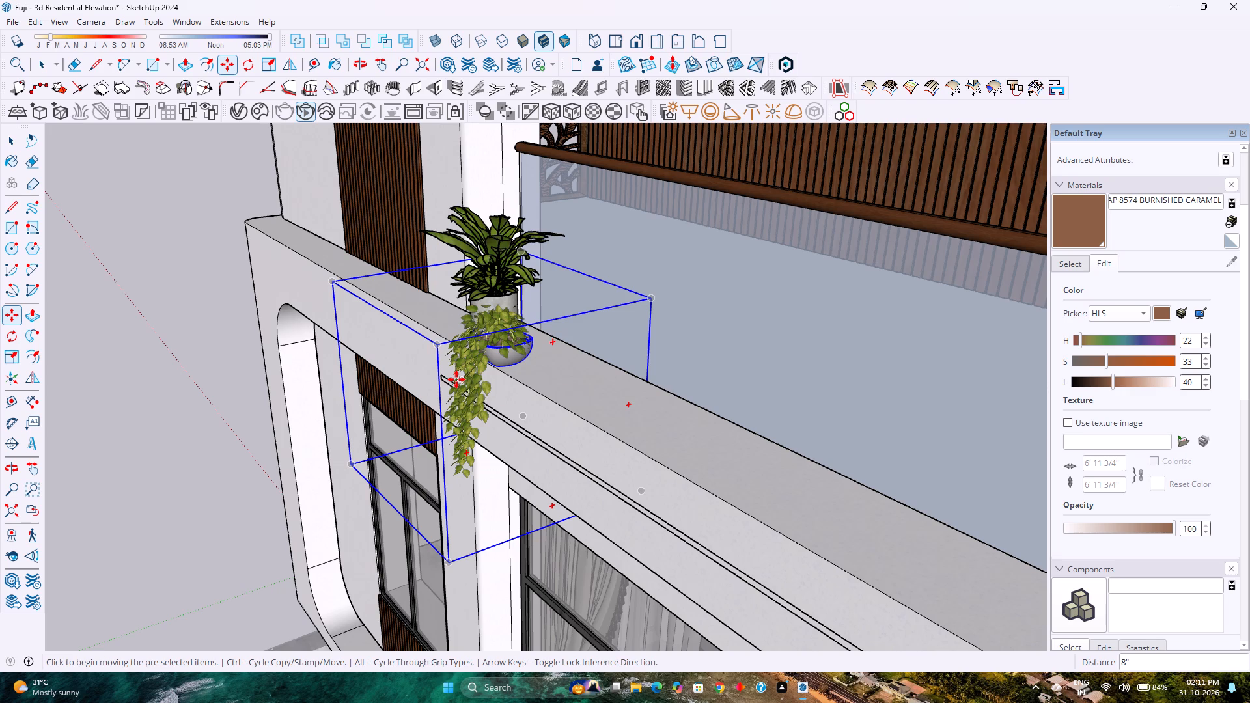
Enlarge the trailing plant uniformly by a scale factor of about 1.36.
key("s")
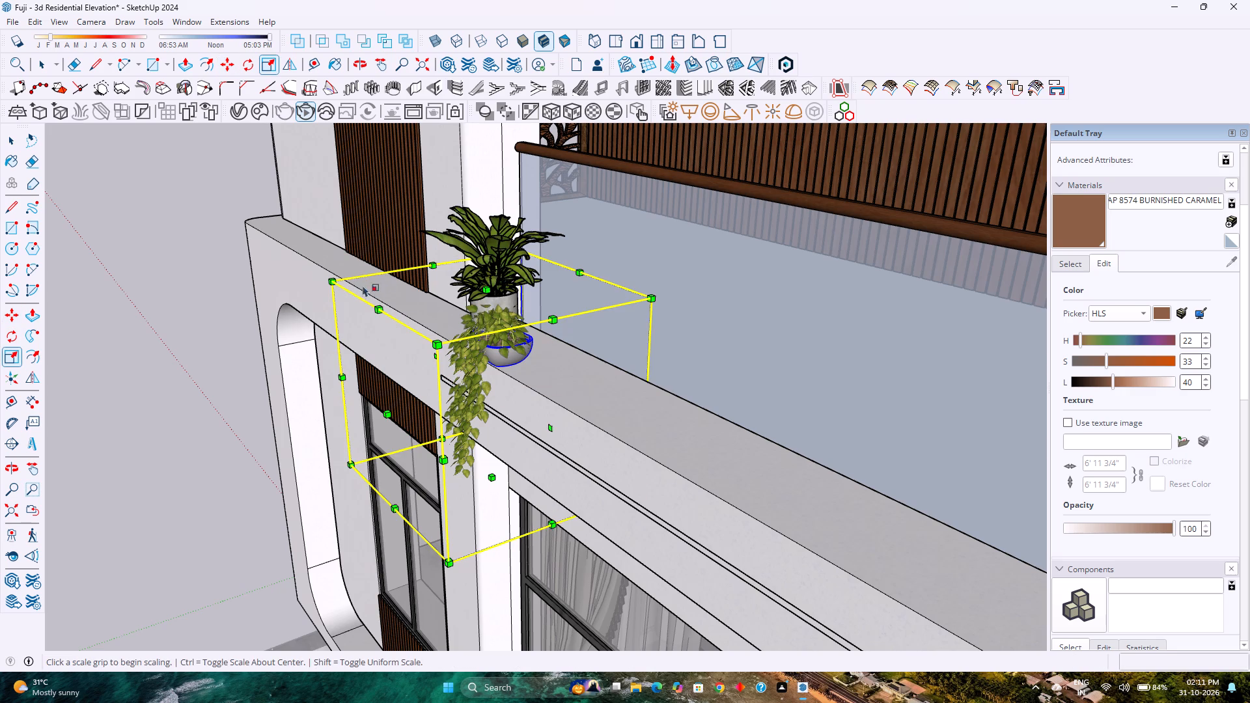
left_click(333, 282)
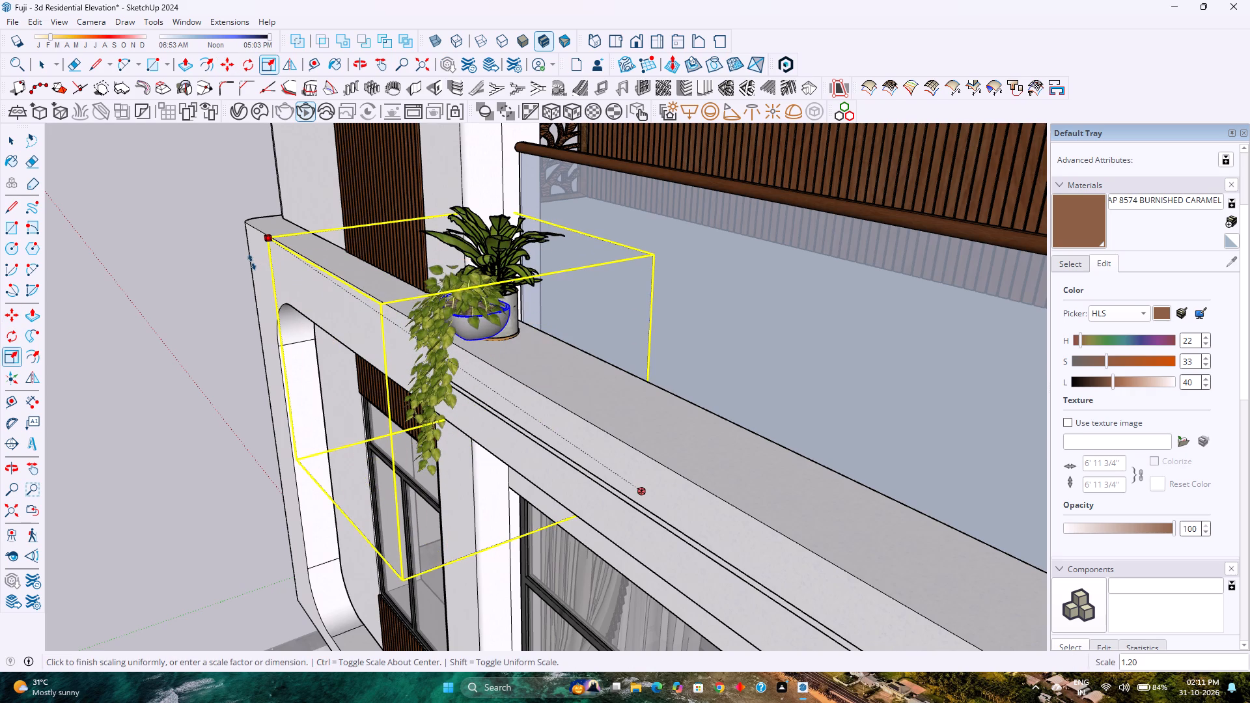
left_click(156, 284)
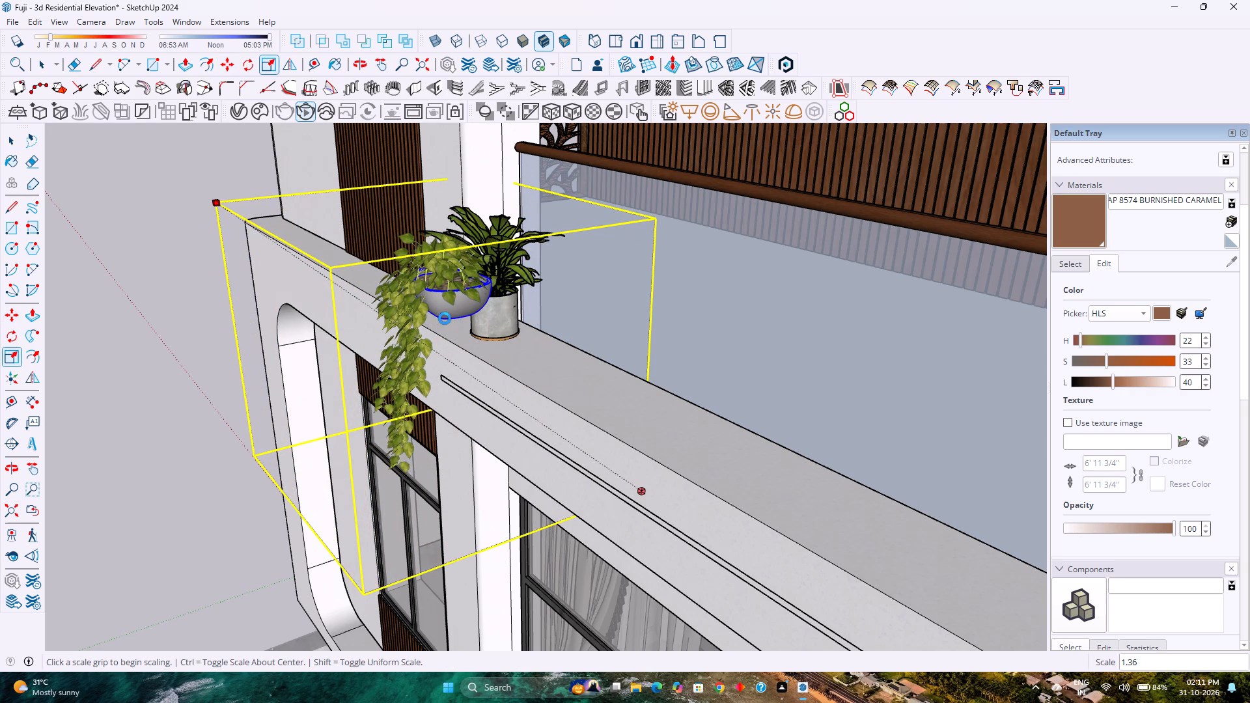
Move the enlarged trailing plant about 1' 7 5/8" by its bowl's base so it rests on the ledge's outer edge.
key("m")
scroll(443, 333, "up", 4)
scroll(443, 333, "down", 1)
scroll(443, 333, "up", 9)
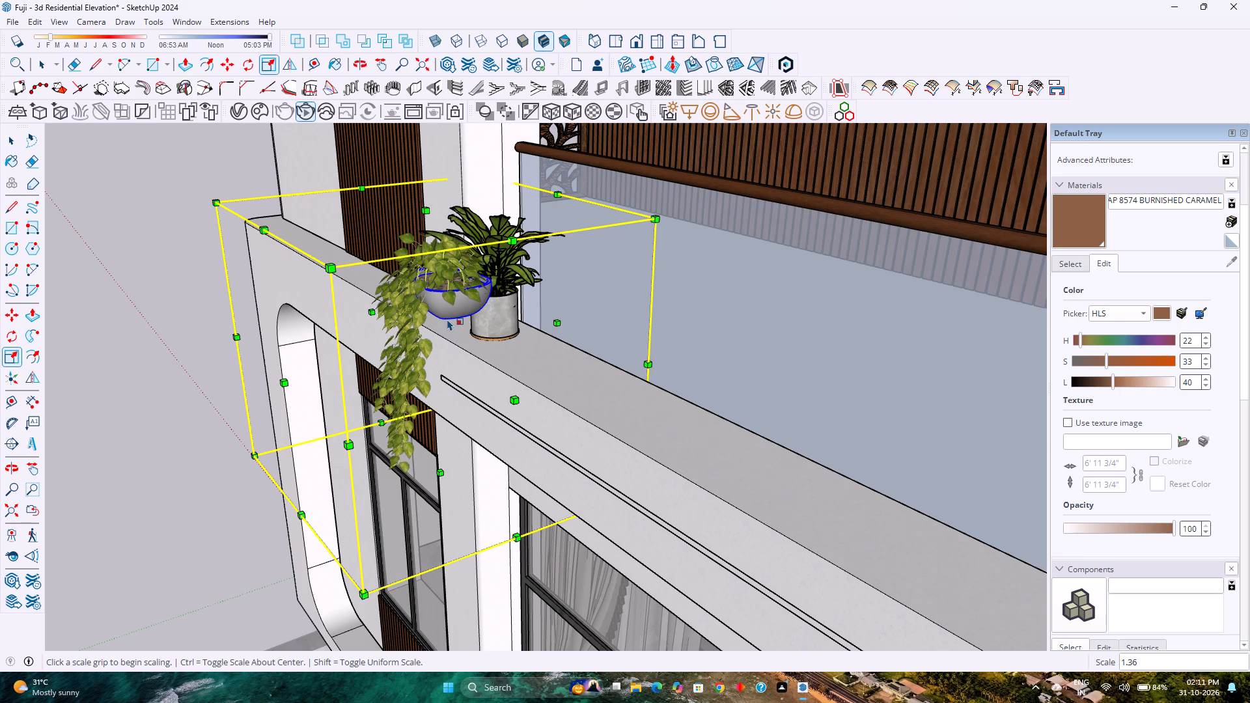
key("m")
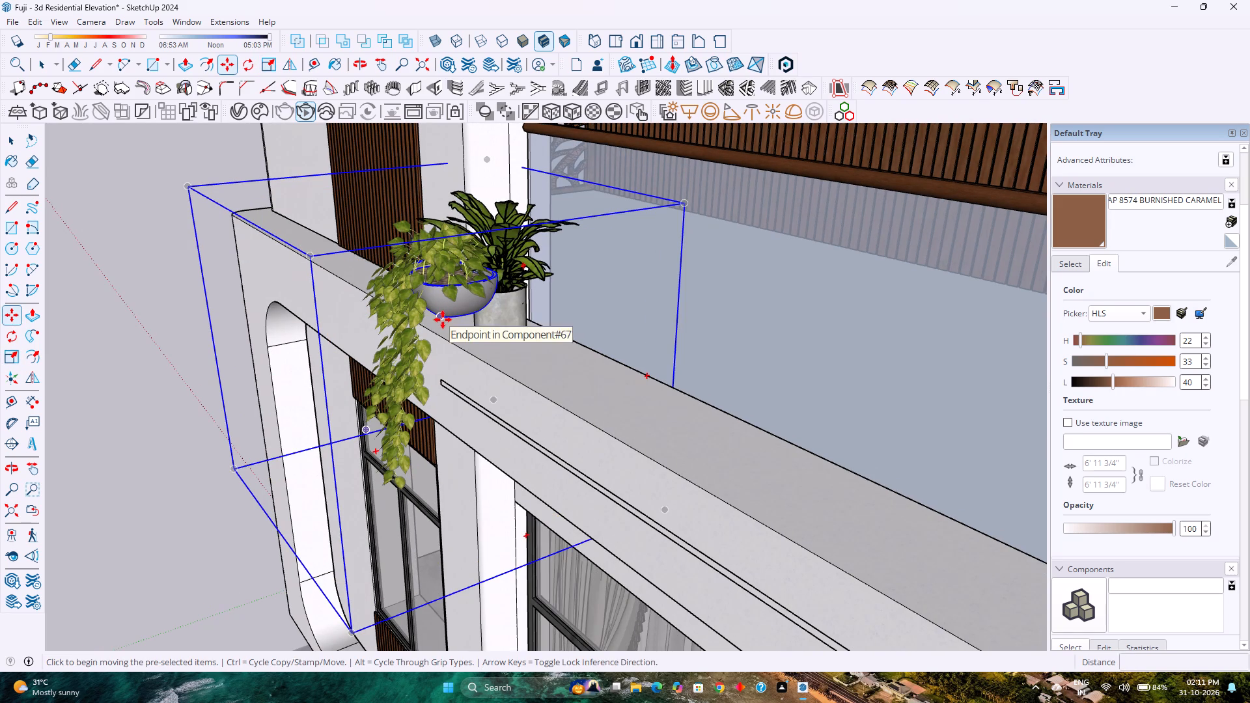
left_click(443, 320)
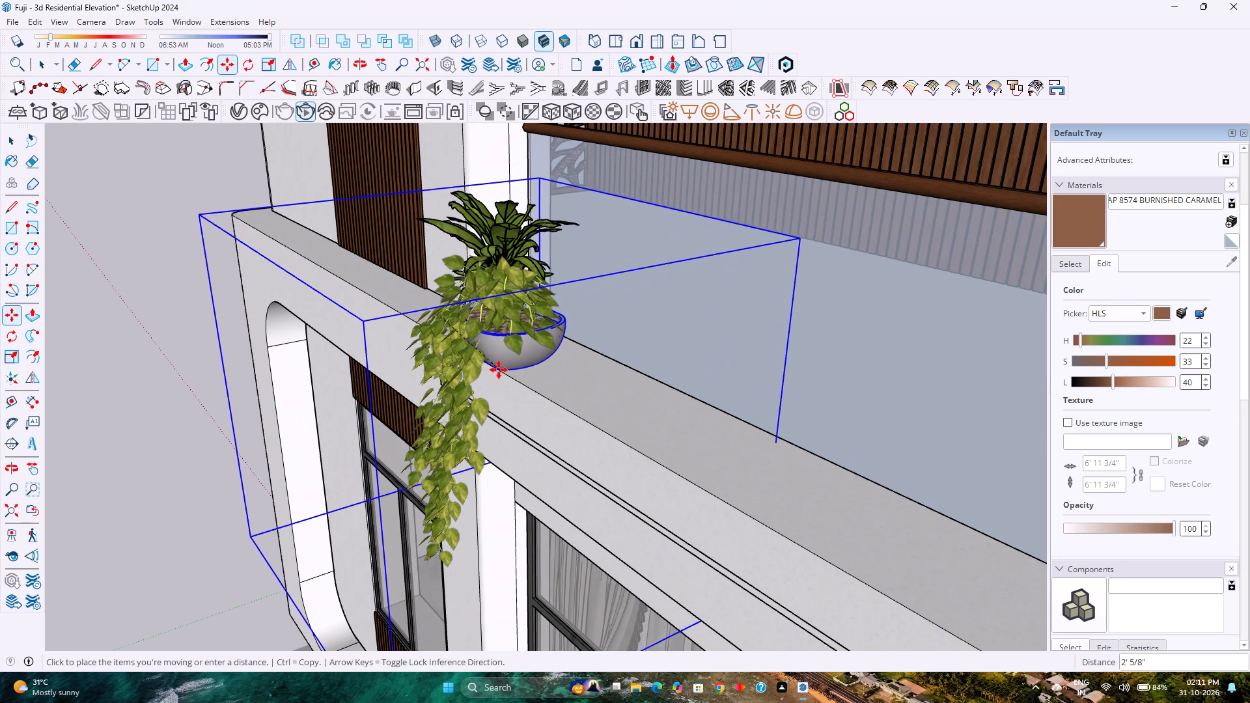
scroll(498, 370, "up", 11)
scroll(432, 313, "up", 2)
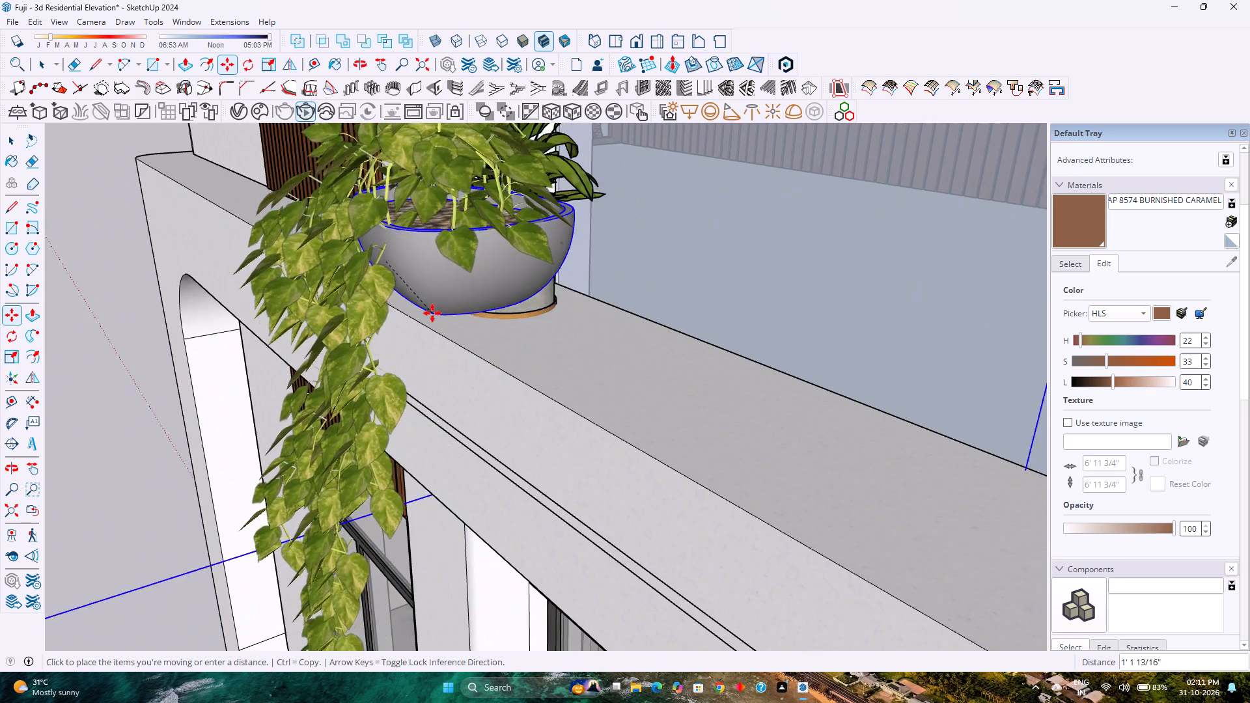
scroll(432, 313, "up", 1)
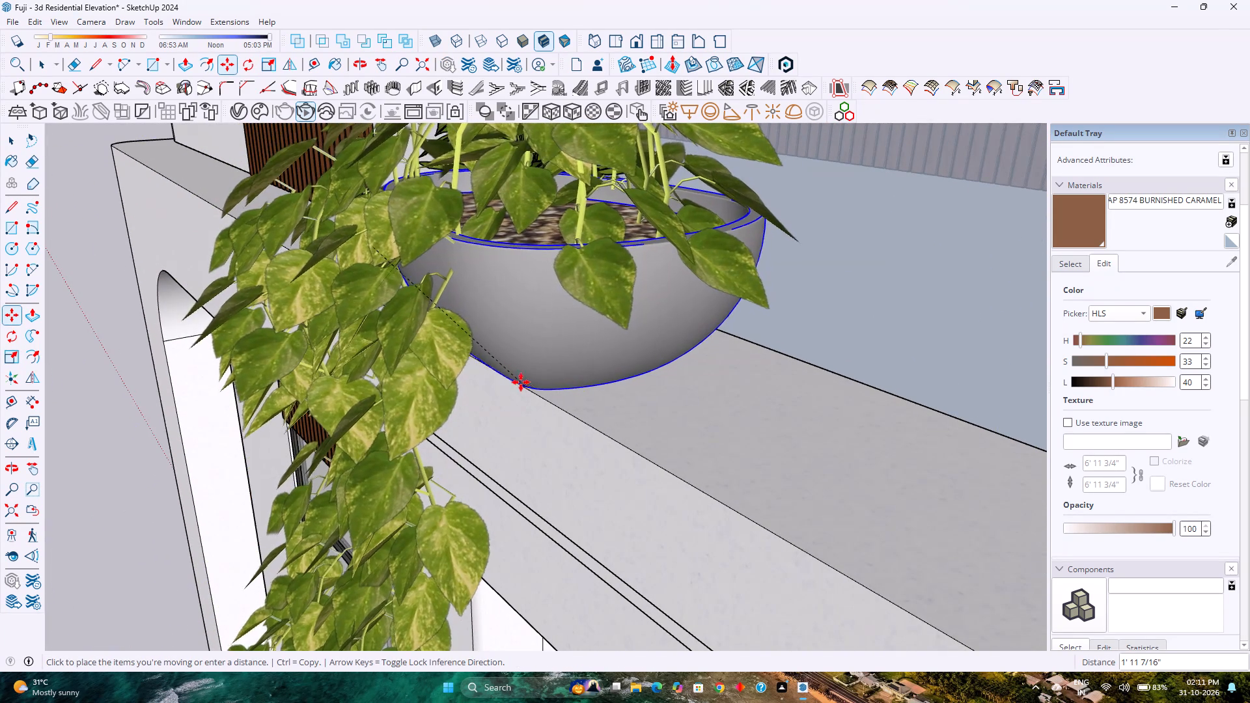
scroll(521, 382, "down", 1)
middle_click_drag(507, 375, 385, 249)
middle_click(385, 249)
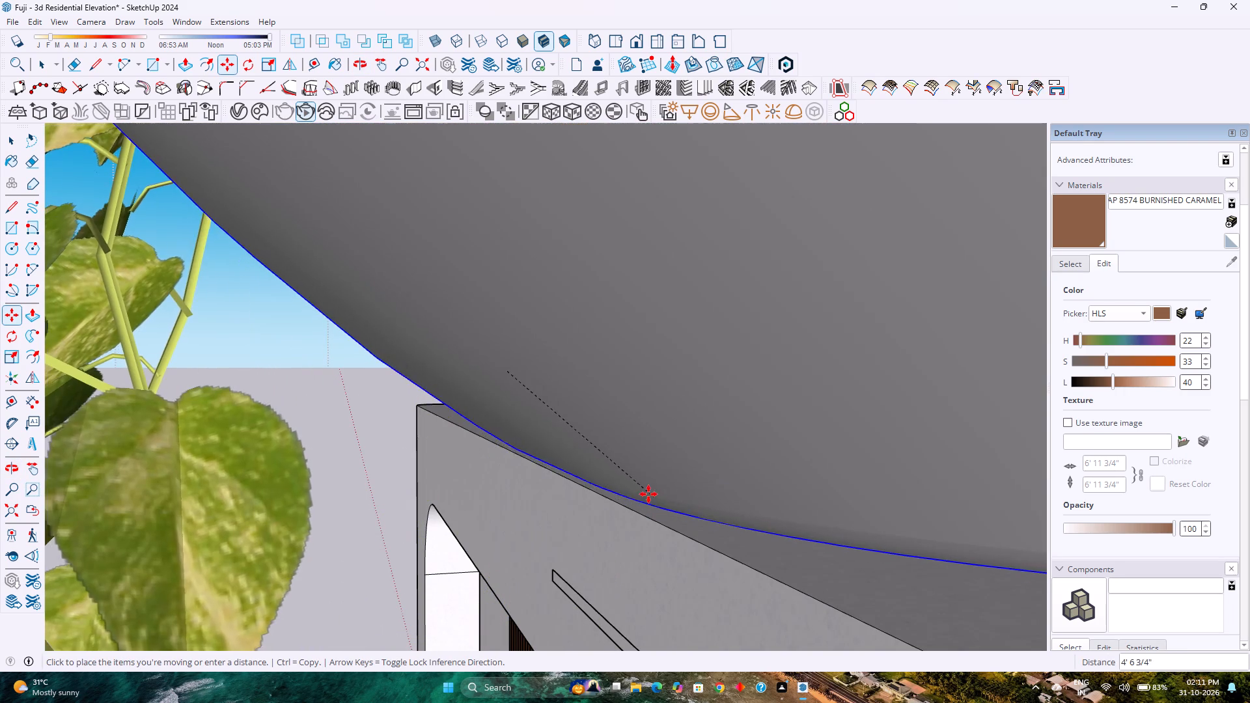
left_click(590, 471)
Move the trailing plant about 1' 10 3/16" along the red axis to the side of the first pot away from the pillar.
scroll(541, 458, "up", 4)
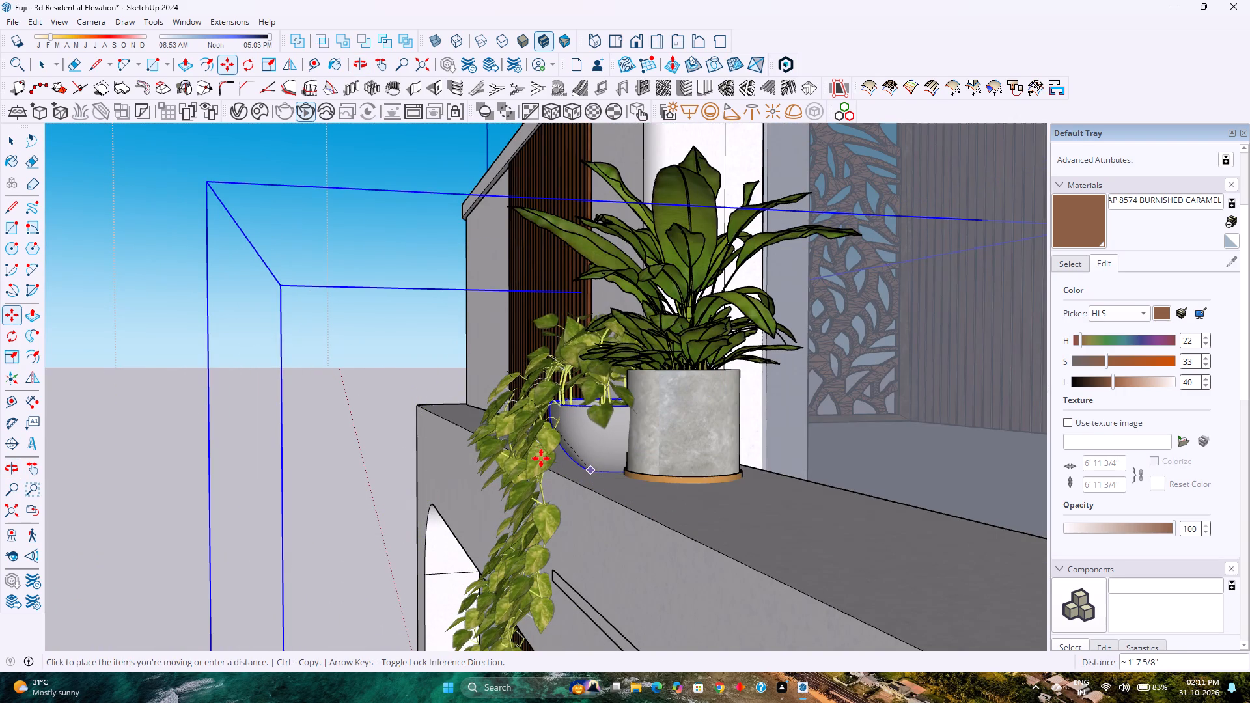
scroll(532, 453, "up", 7)
middle_click_drag(460, 439, 964, 532)
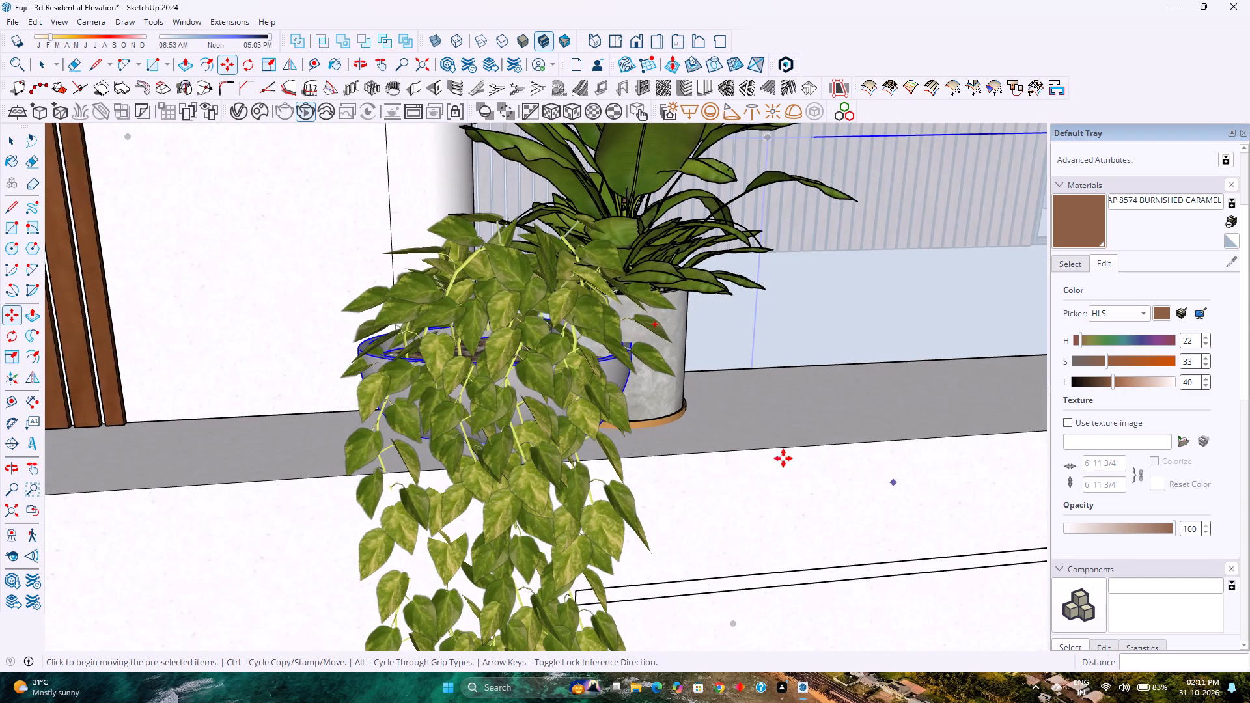
left_click(619, 372)
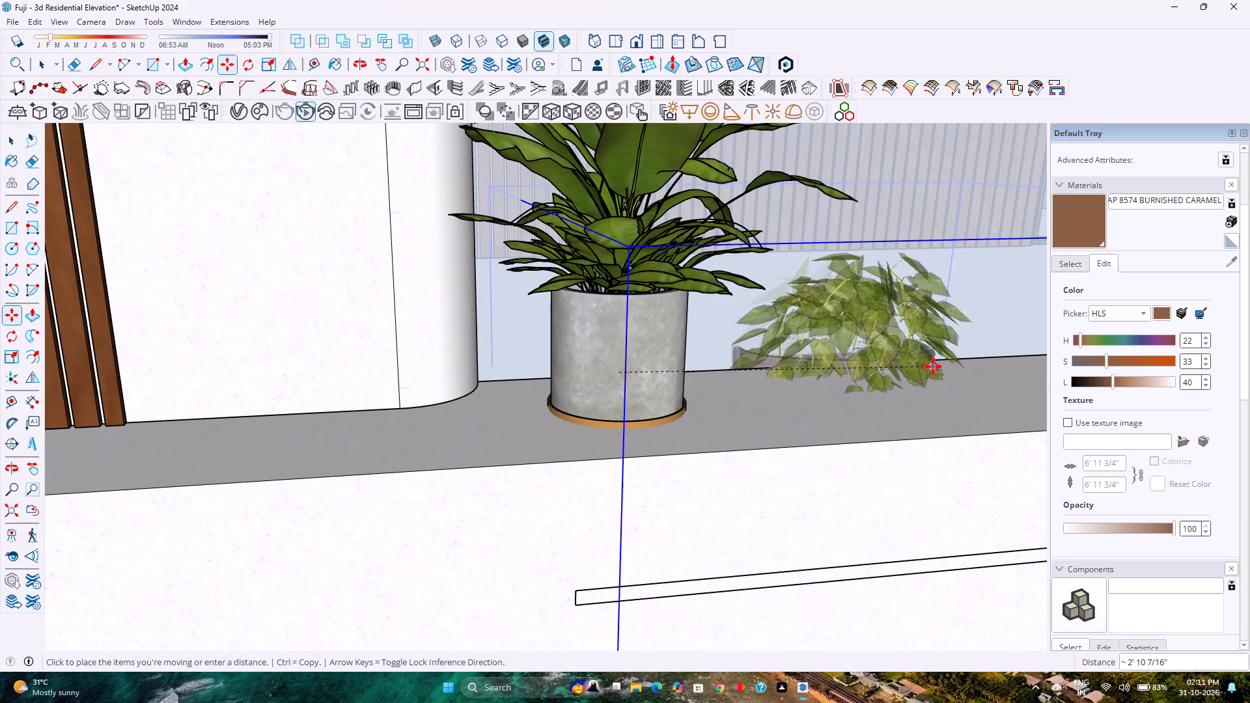
key("Right")
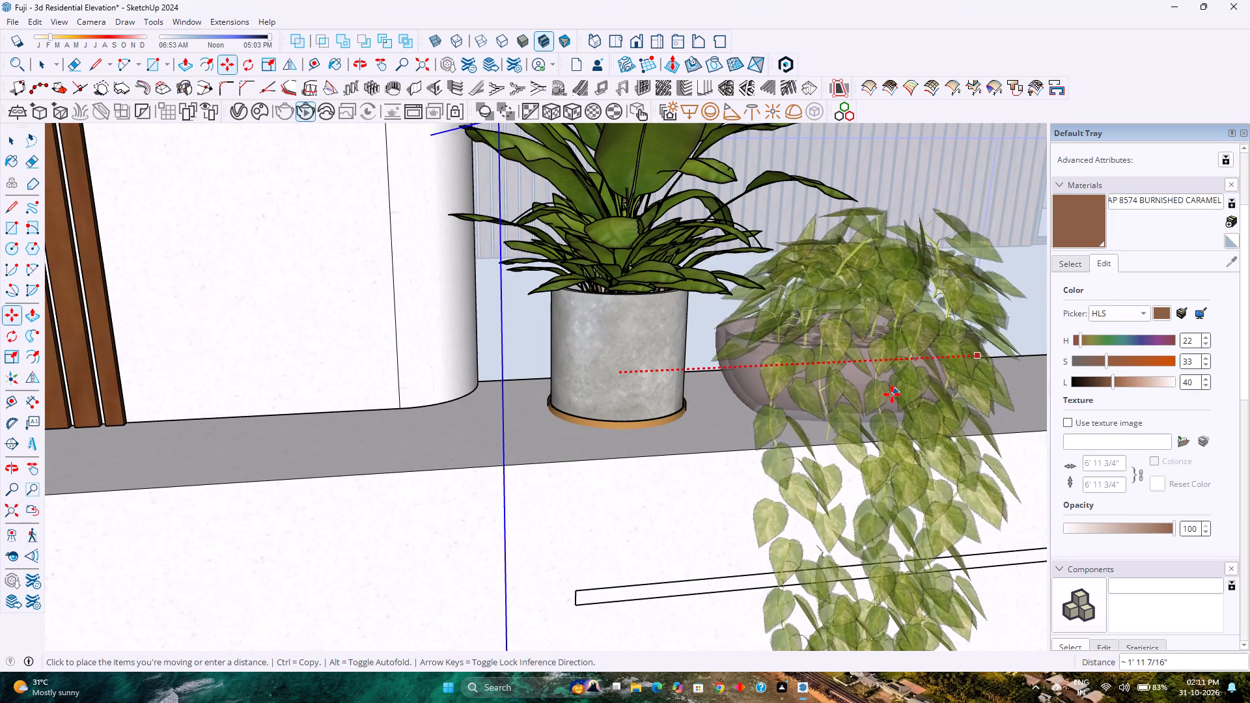
left_click(885, 396)
Inspect the trailing plant's position on the ledge beside the first pot from several angles, and clear the selection.
scroll(610, 403, "down", 2)
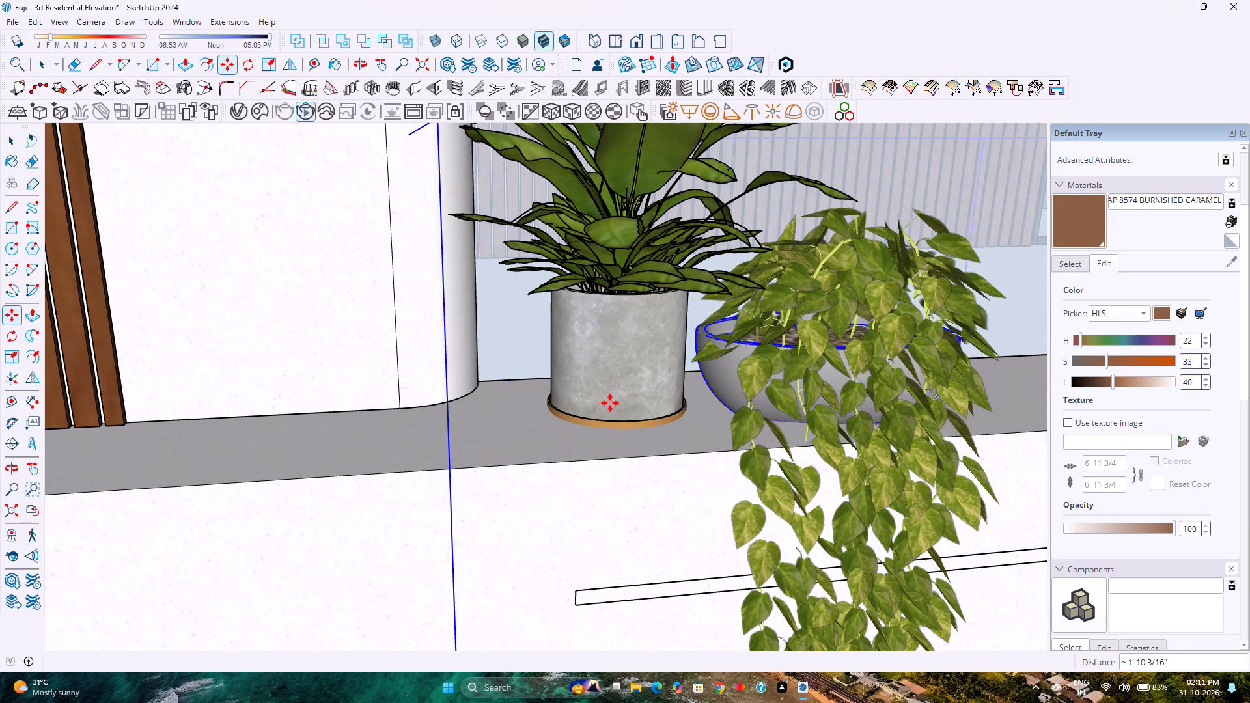
scroll(610, 403, "down", 6)
scroll(698, 407, "down", 2)
middle_click_drag(698, 407, 366, 393)
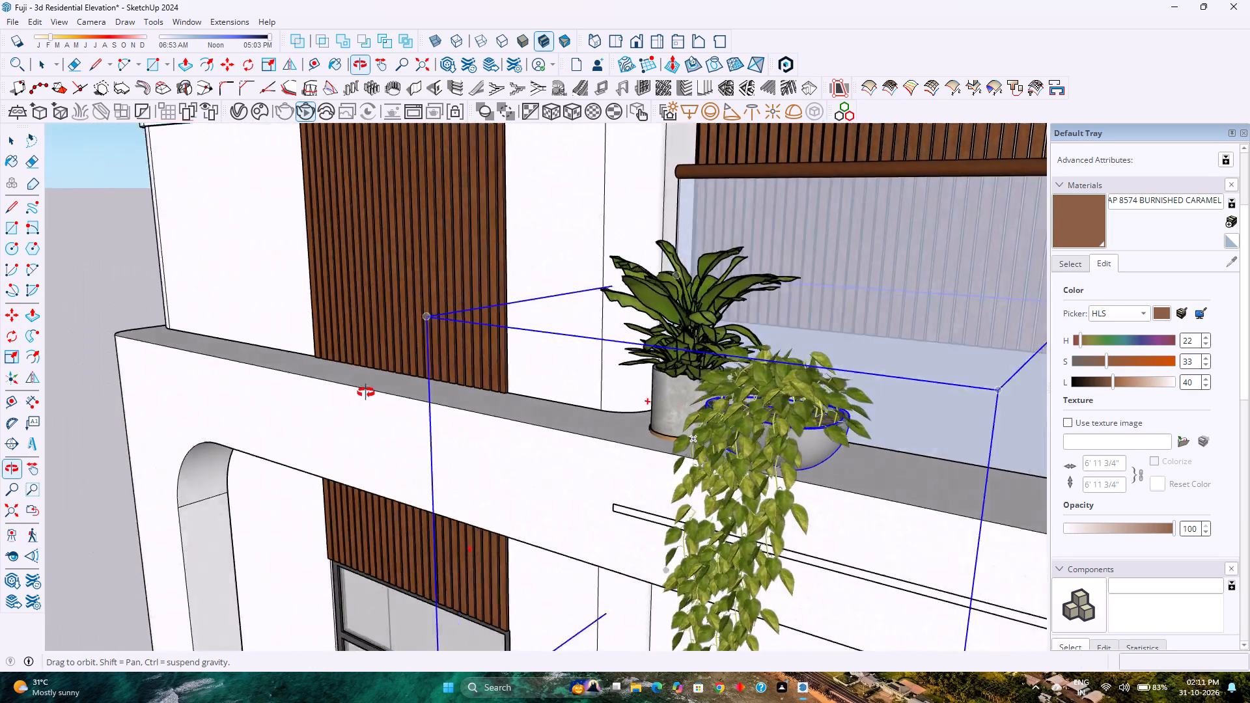
middle_click_drag(366, 393, 681, 441)
key("space")
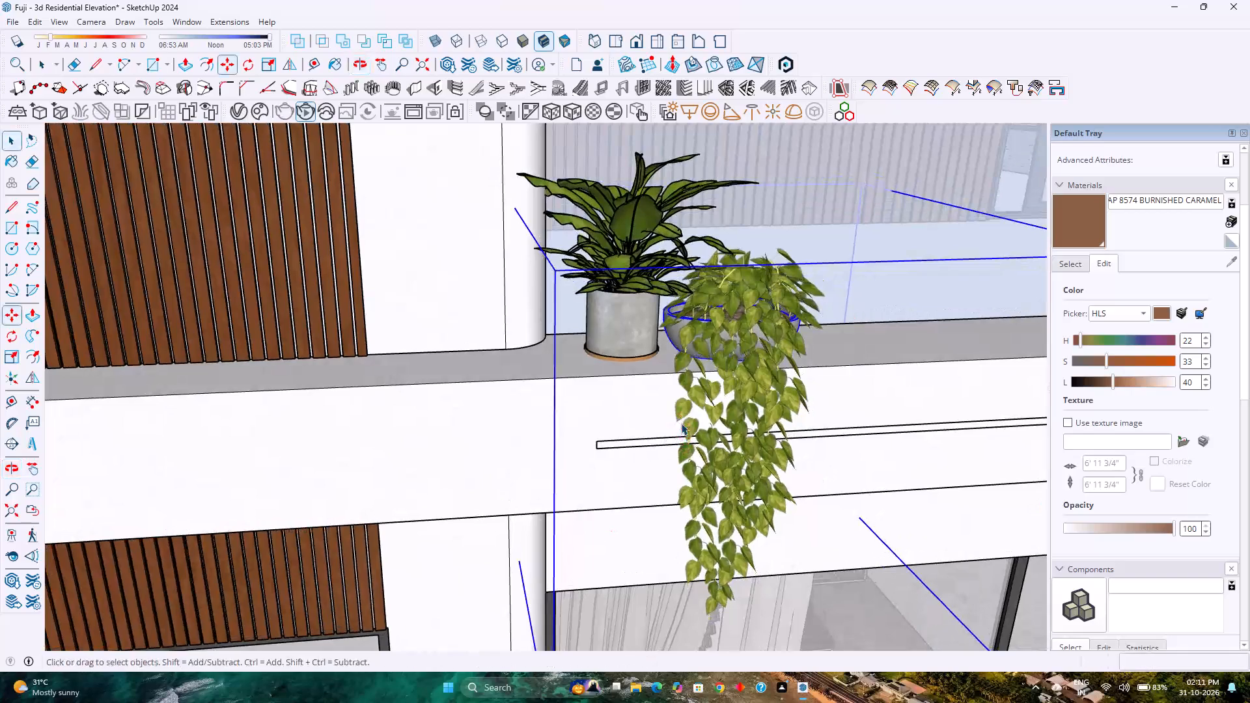
scroll(681, 423, "up", 9)
middle_click_drag(671, 389, 292, 462)
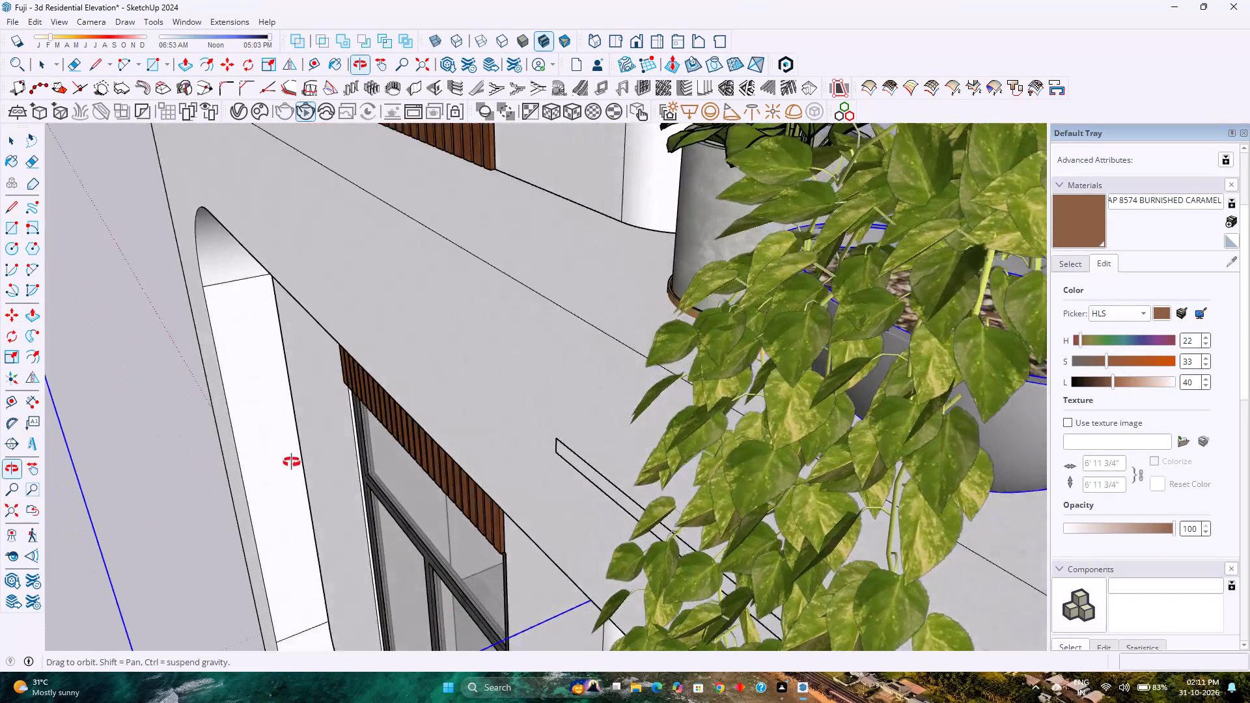
middle_click_drag(292, 462, 630, 426)
scroll(610, 413, "down", 5)
middle_click(738, 329)
middle_click_drag(738, 329, 585, 345)
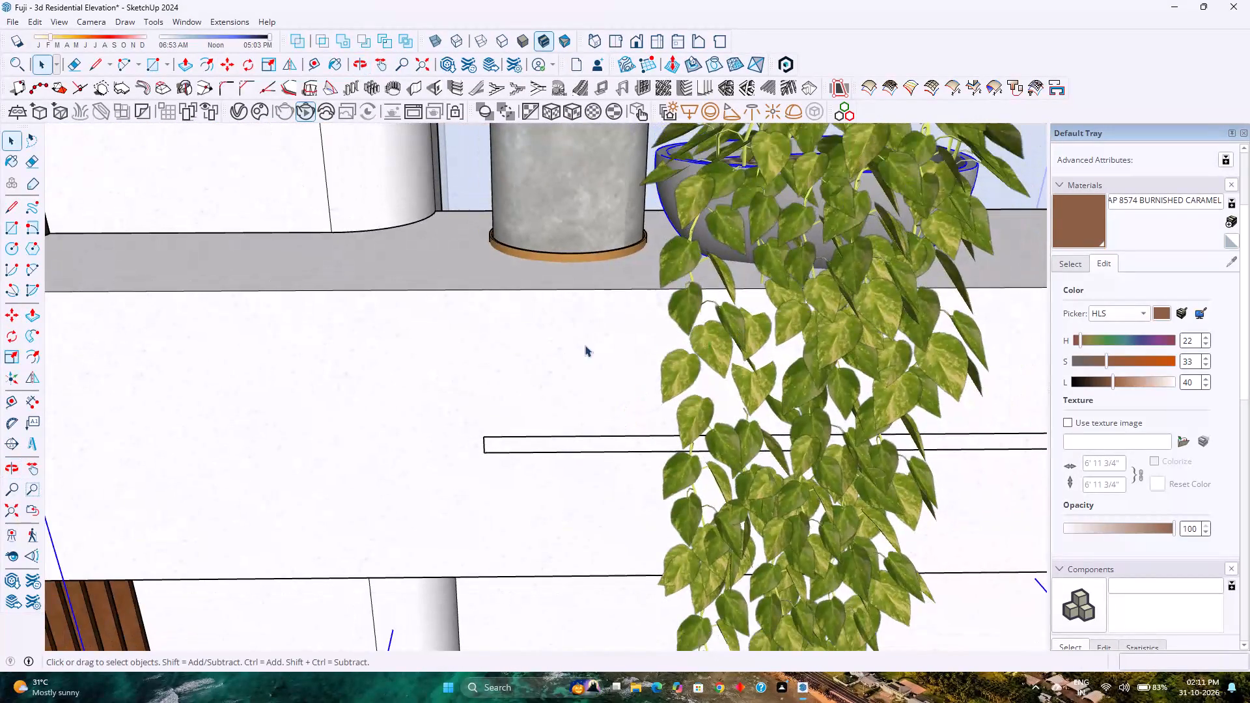
middle_click_drag(585, 345, 437, 378)
scroll(438, 374, "down", 3)
middle_click_drag(568, 318, 252, 370)
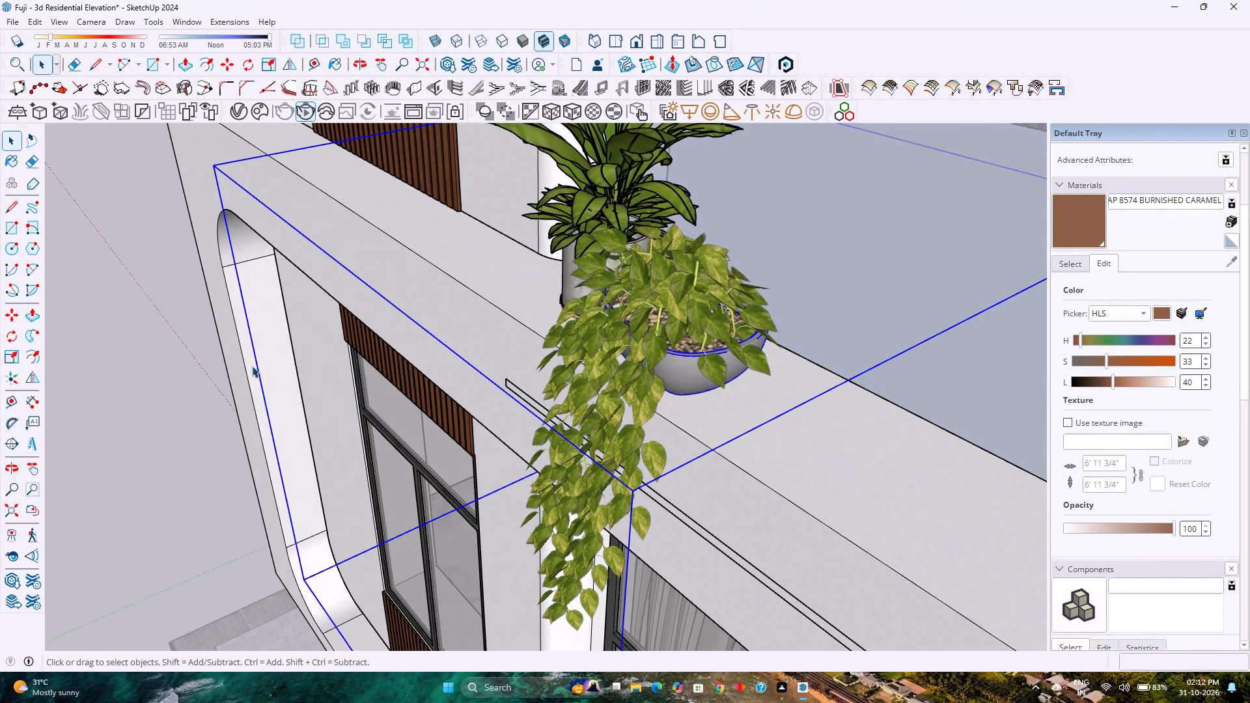
key("Escape")
scroll(721, 346, "up", 9)
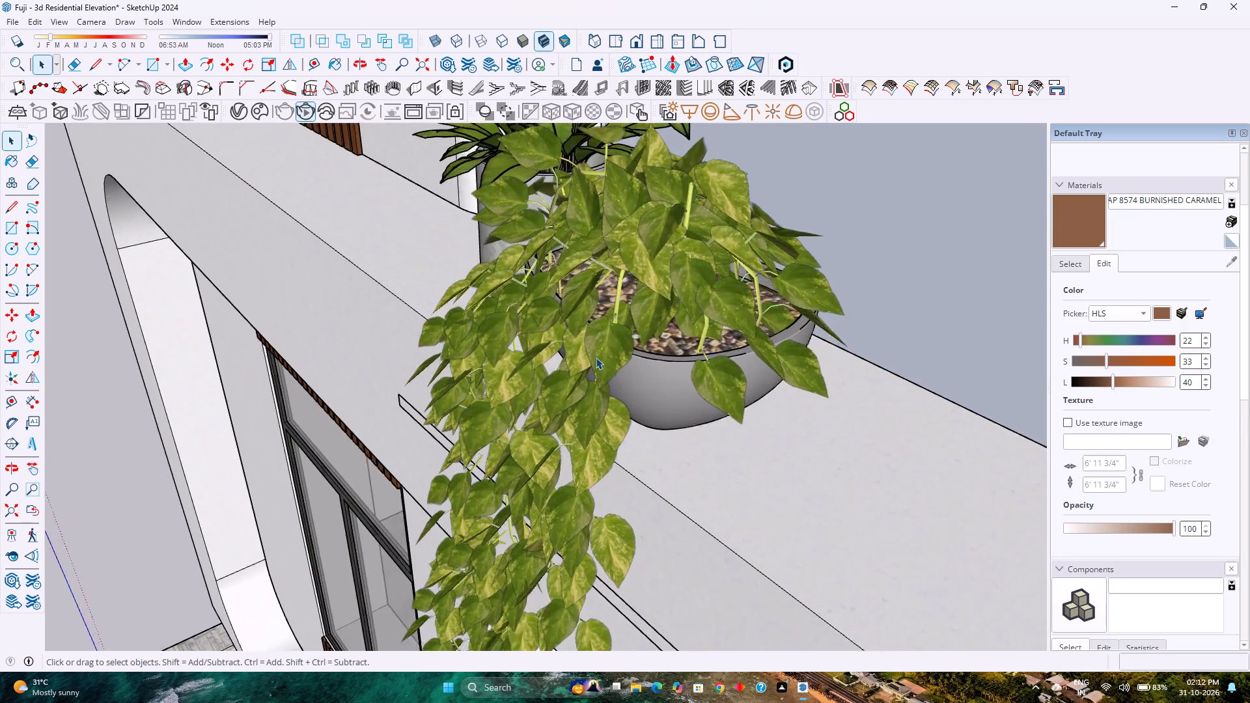
Examine how the trailing plant's bowl sits on the ledge beside the first pot, from close up and along the ledge.
middle_click_drag(594, 357, 593, 261)
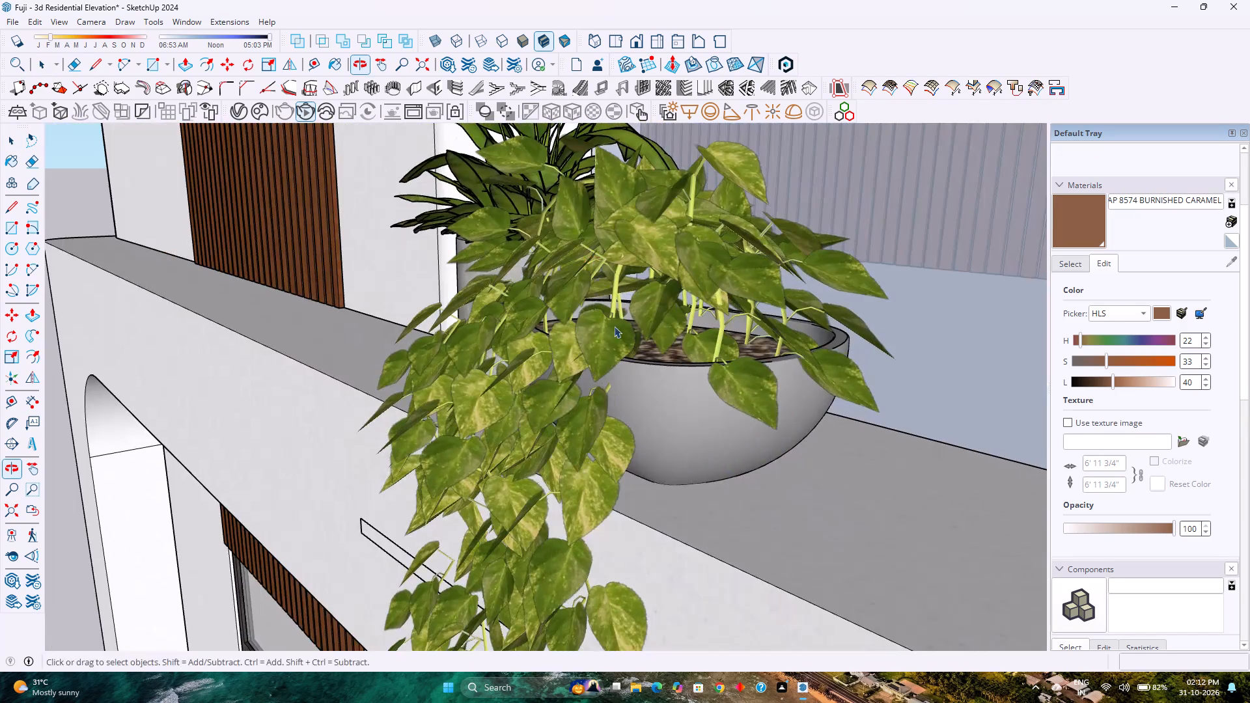
scroll(638, 428, "up", 15)
middle_click(495, 358)
middle_click_drag(496, 358, 796, 398)
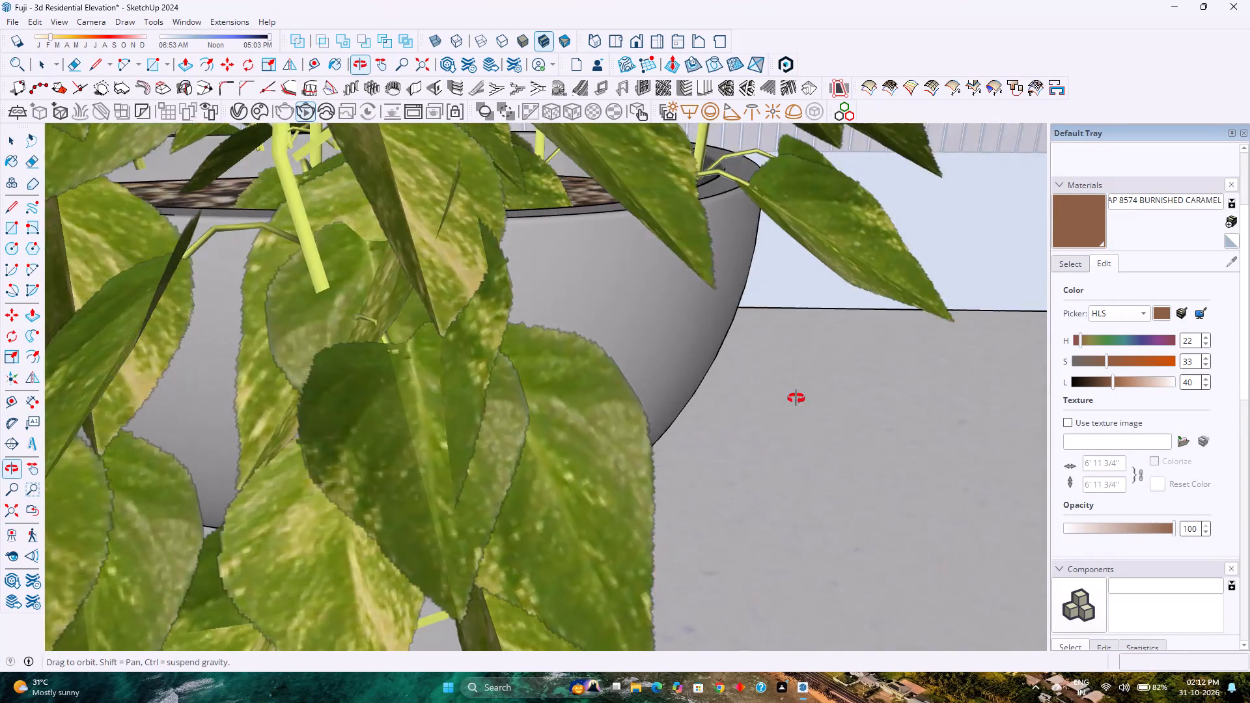
middle_click_drag(796, 398, 648, 376)
scroll(647, 374, "down", 8)
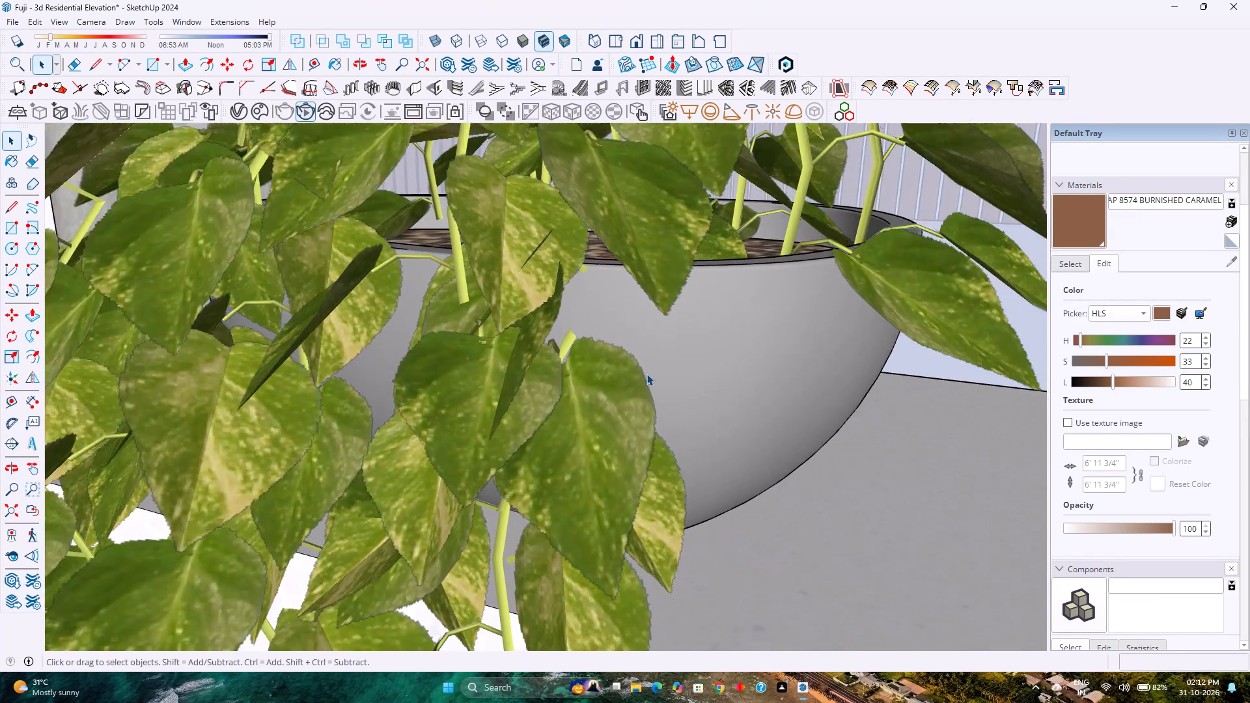
scroll(646, 374, "down", 20)
scroll(646, 374, "down", 6)
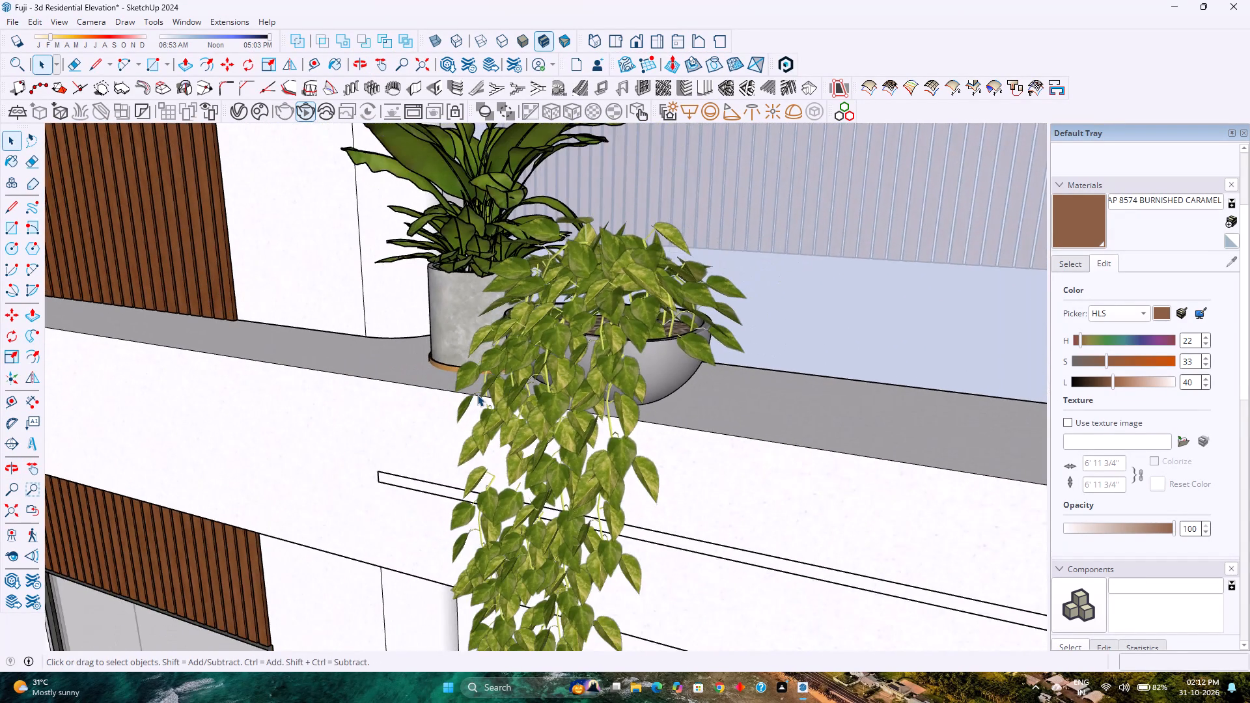
middle_click_drag(477, 396, 956, 374)
scroll(722, 404, "down", 2)
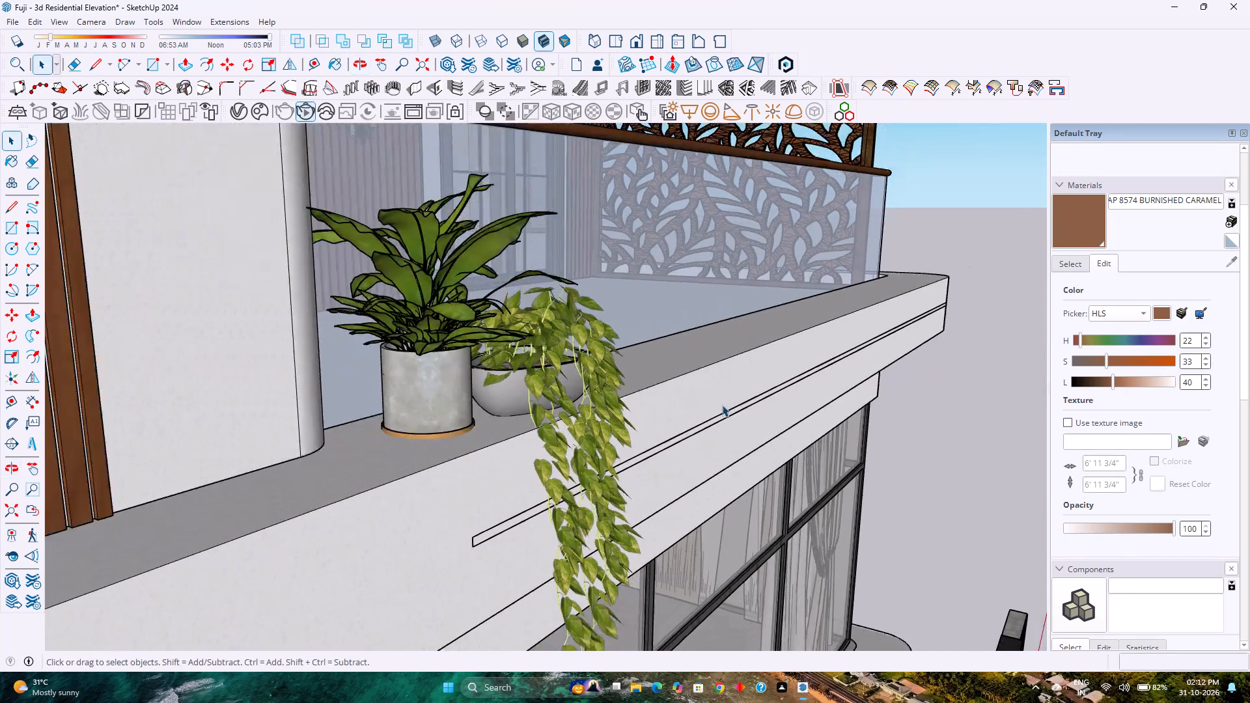
Examine the two potted plants against the balcony front and facade, leaving nothing selected.
scroll(722, 405, "down", 1)
middle_click_drag(721, 405, 232, 454)
middle_click_drag(236, 450, 431, 401)
scroll(437, 401, "down", 2)
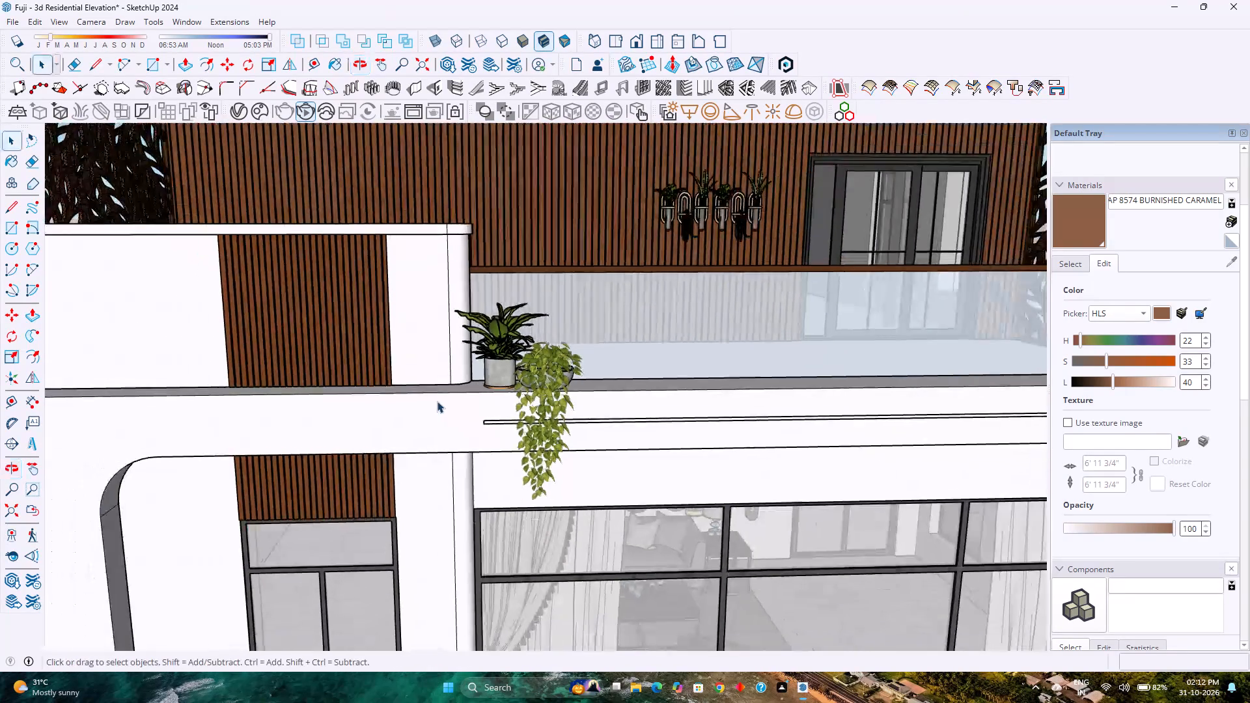
scroll(437, 401, "down", 1)
middle_click_drag(562, 434, 499, 420)
middle_click(499, 420)
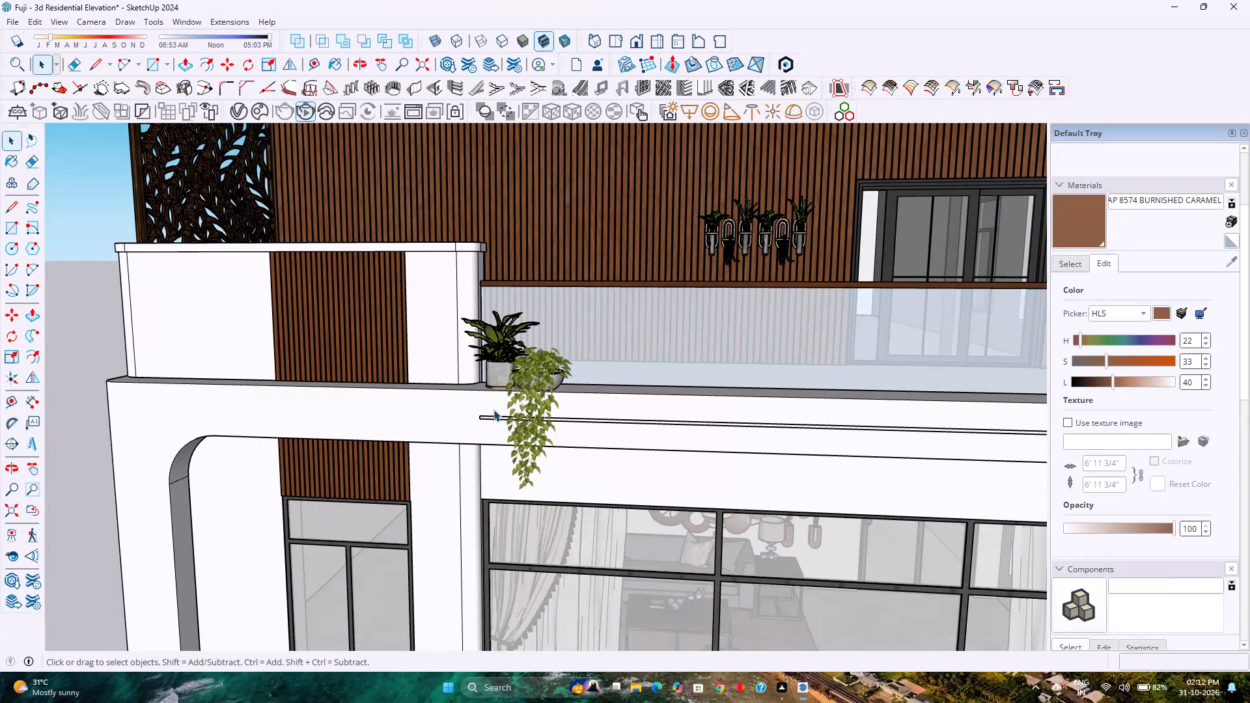
scroll(598, 372, "up", 1)
left_click(457, 351)
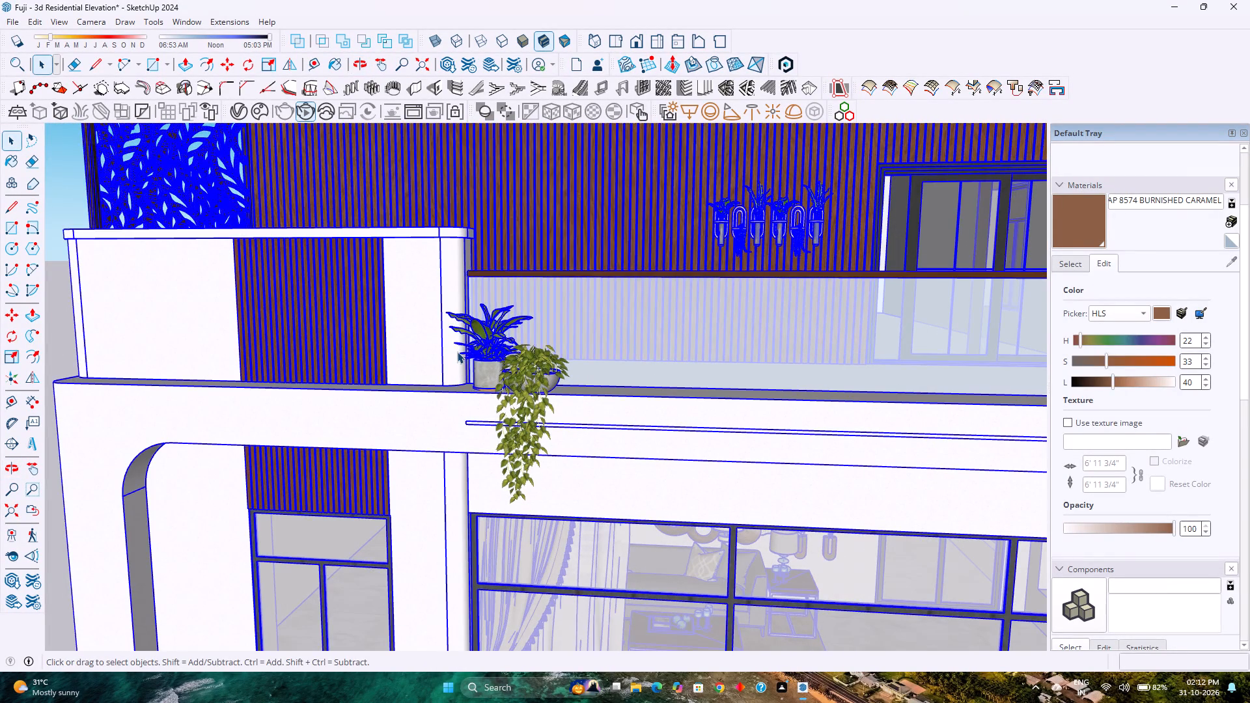
double_click(451, 358)
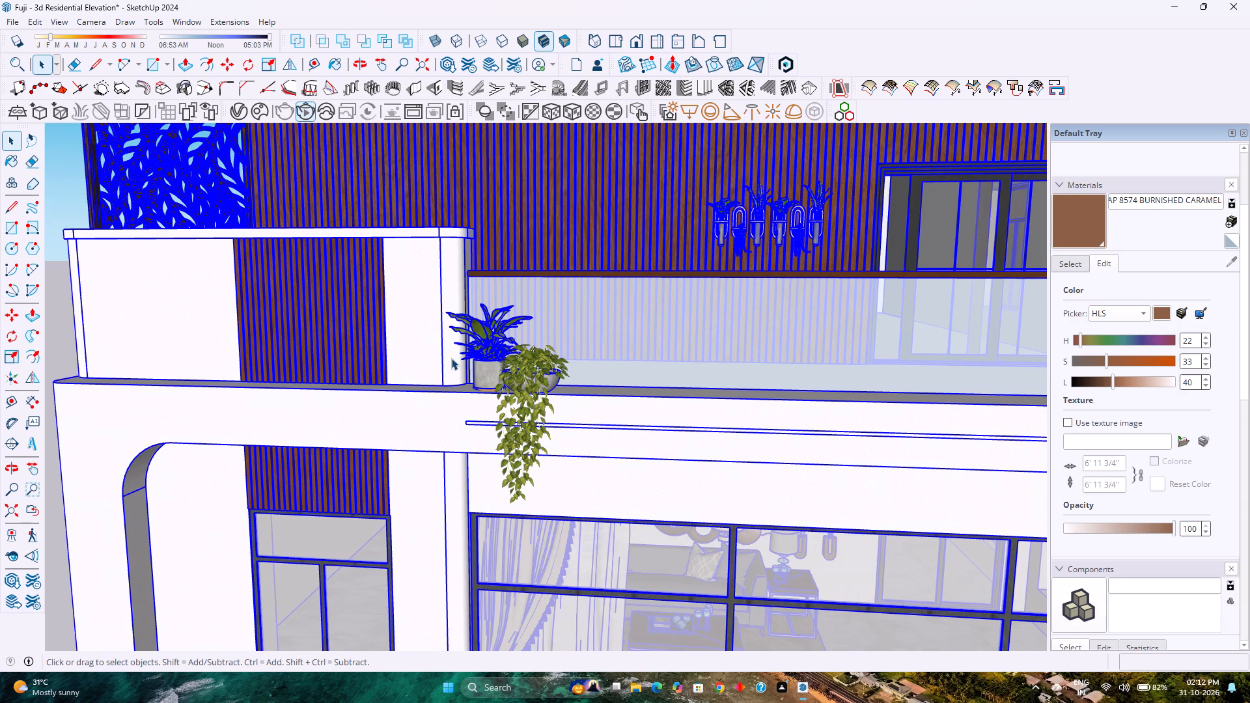
scroll(451, 358, "up", 7)
scroll(564, 371, "up", 3, "shift")
scroll(680, 389, "up", 3)
middle_click_drag(677, 389, 670, 391, "shift")
middle_click_drag(670, 391, 592, 404, "shift")
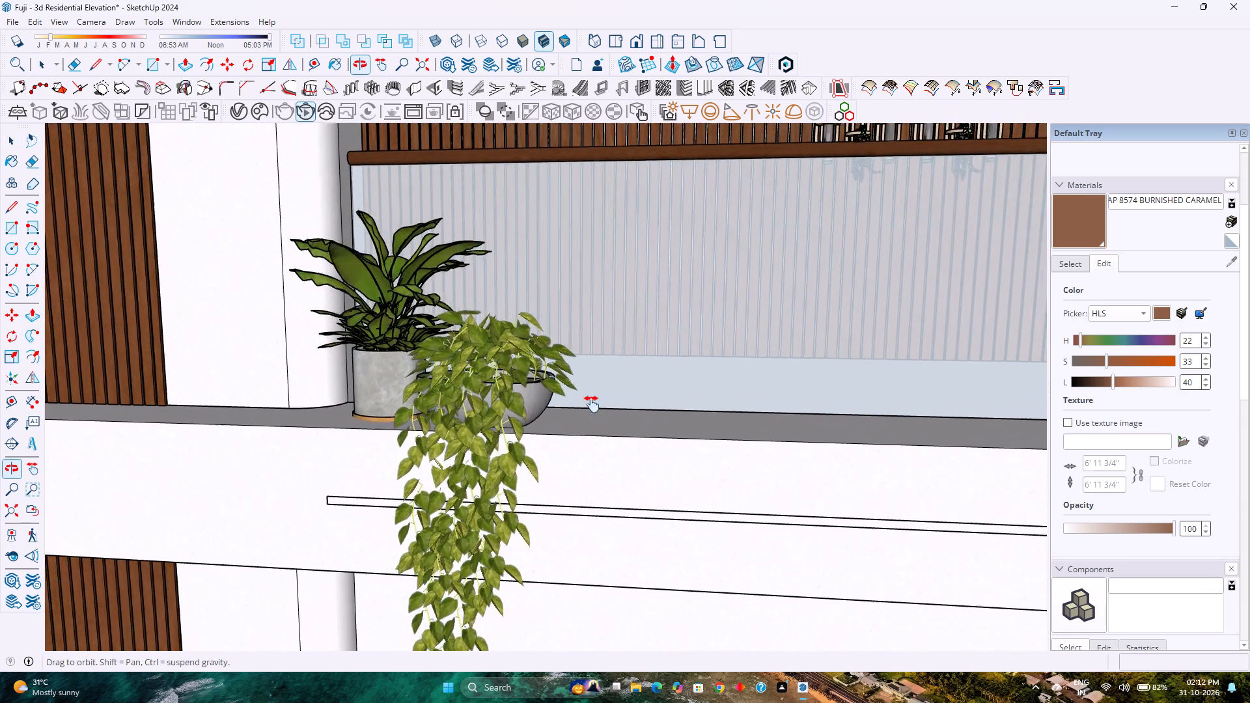
middle_click_drag(592, 404, 429, 448, "shift")
scroll(427, 443, "down", 5)
scroll(437, 428, "up", 1)
scroll(439, 424, "down", 6)
middle_click_drag(439, 424, 396, 480)
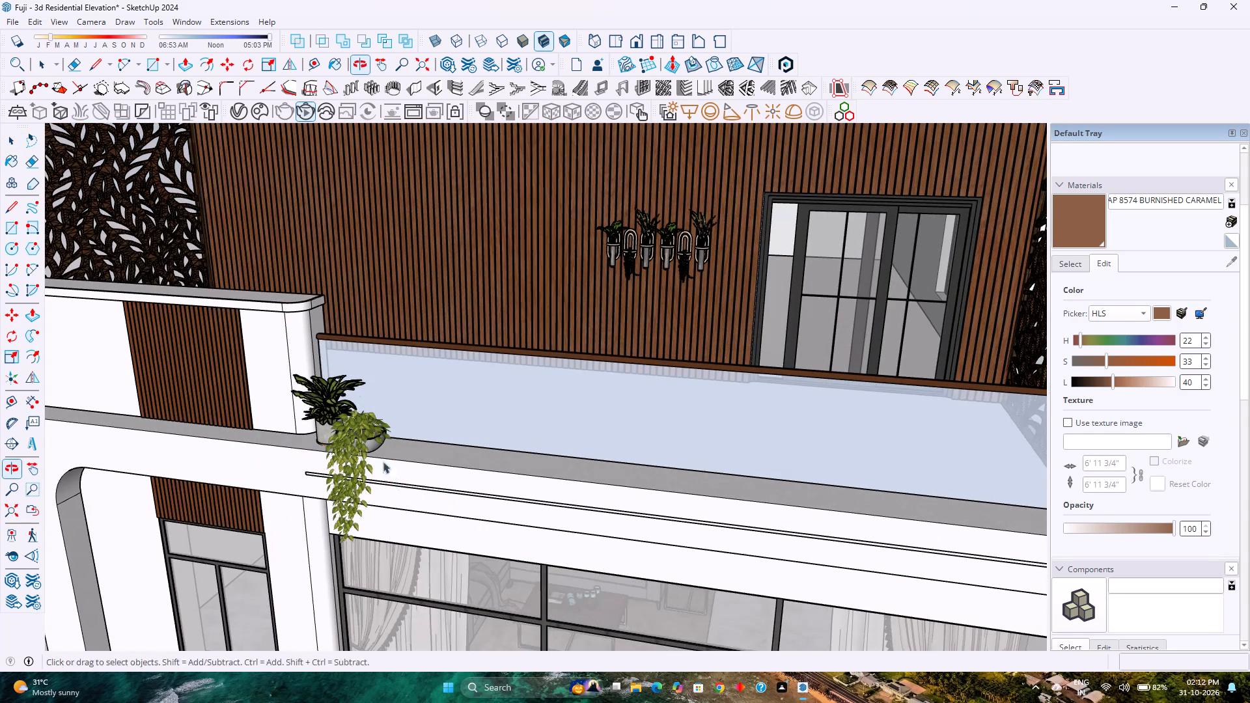
Browse the 3D Warehouse results for Potted plants and download the 21 MB "plant pots" set directly into the model.
left_click(187, 21)
left_click(208, 120)
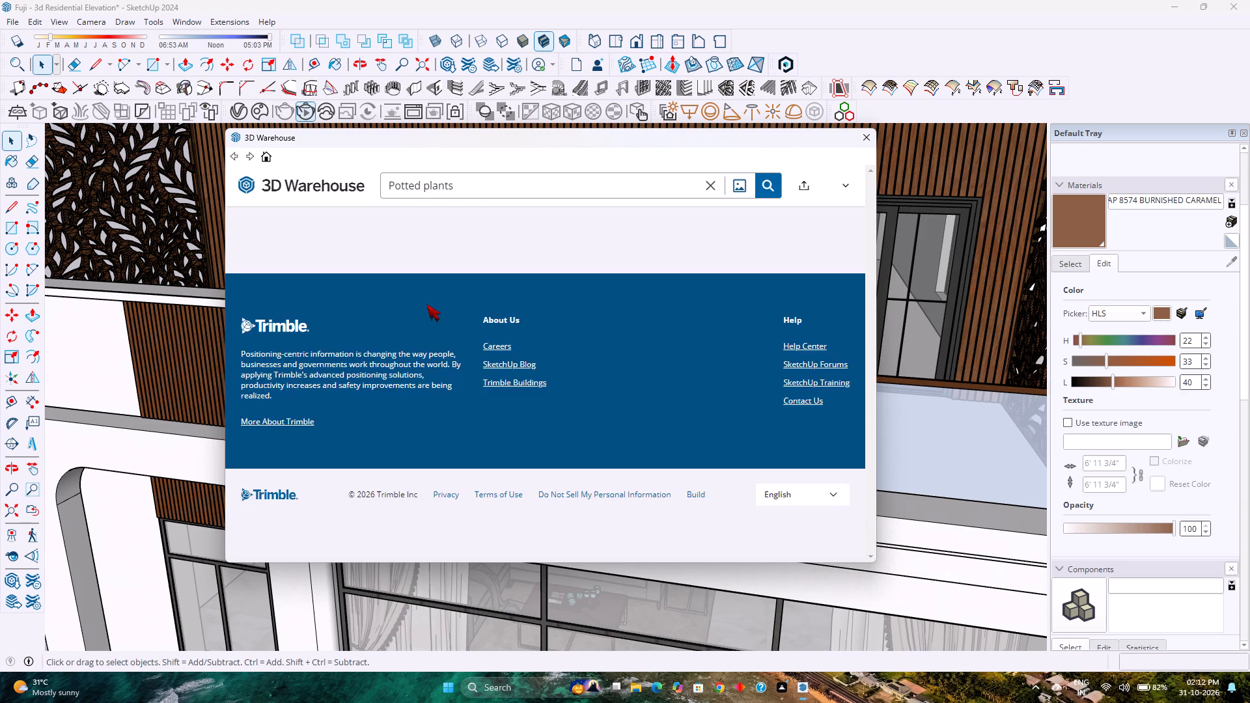
scroll(459, 322, "down", 6)
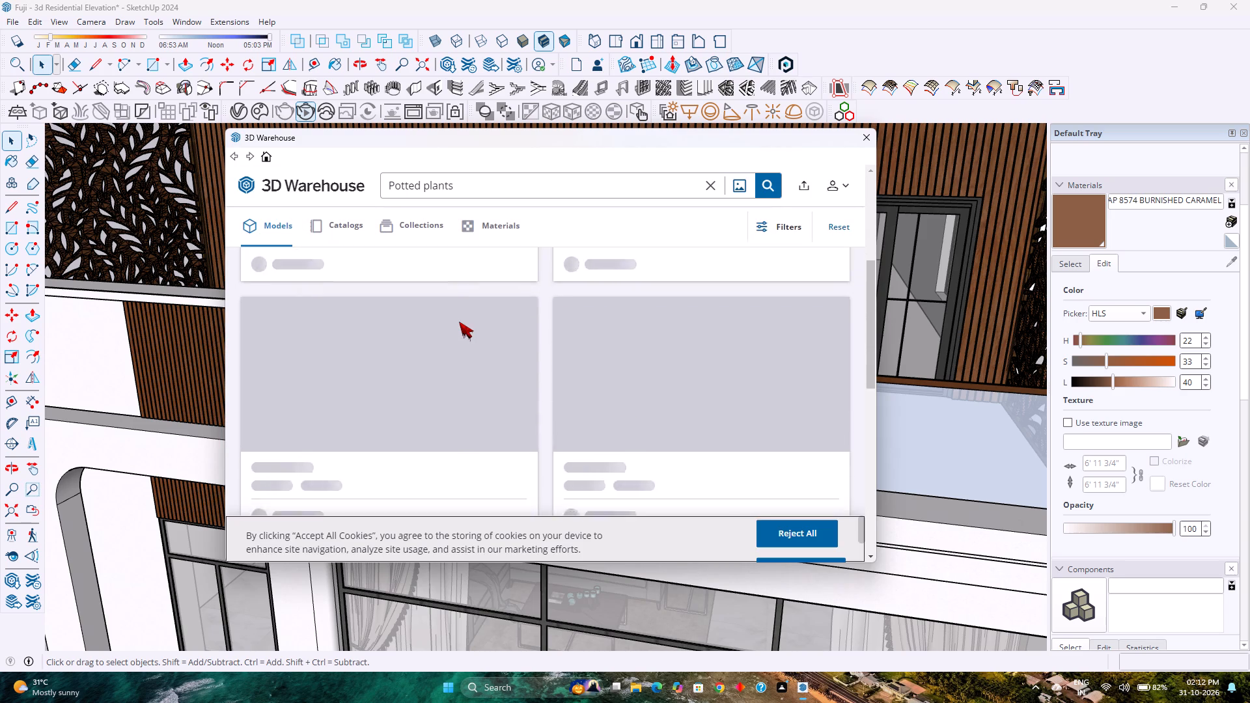
scroll(459, 322, "down", 19)
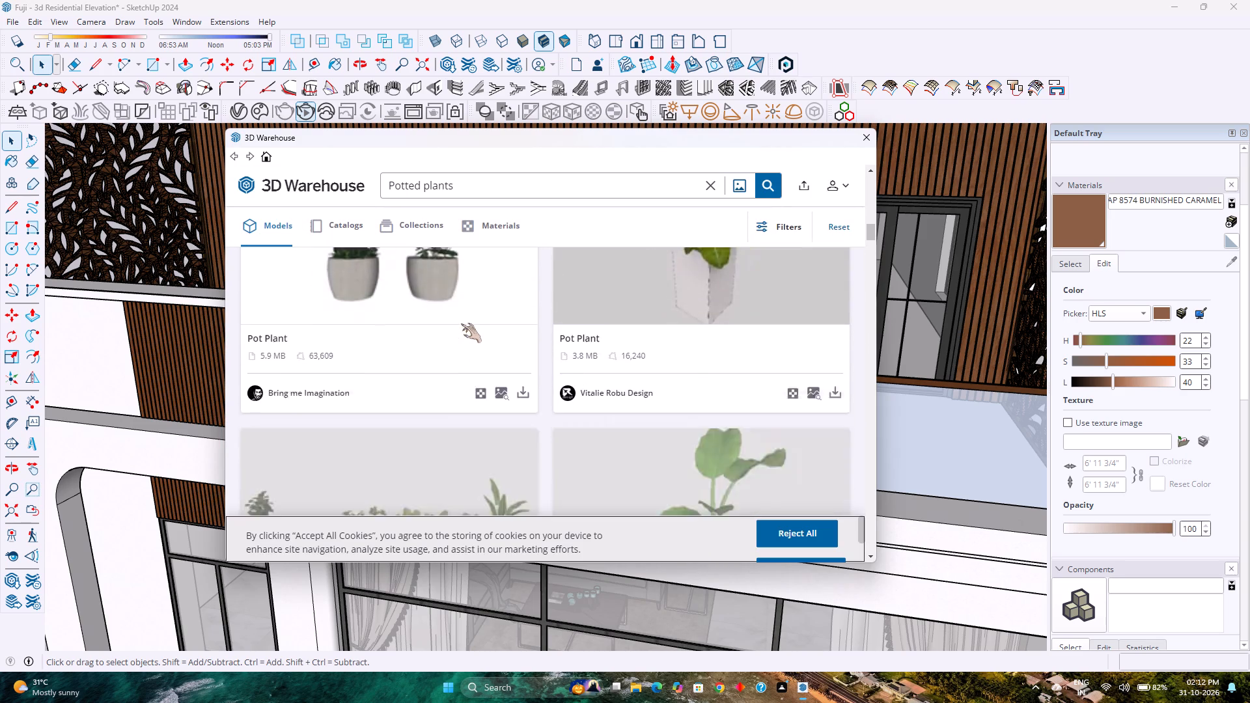
scroll(461, 324, "down", 13)
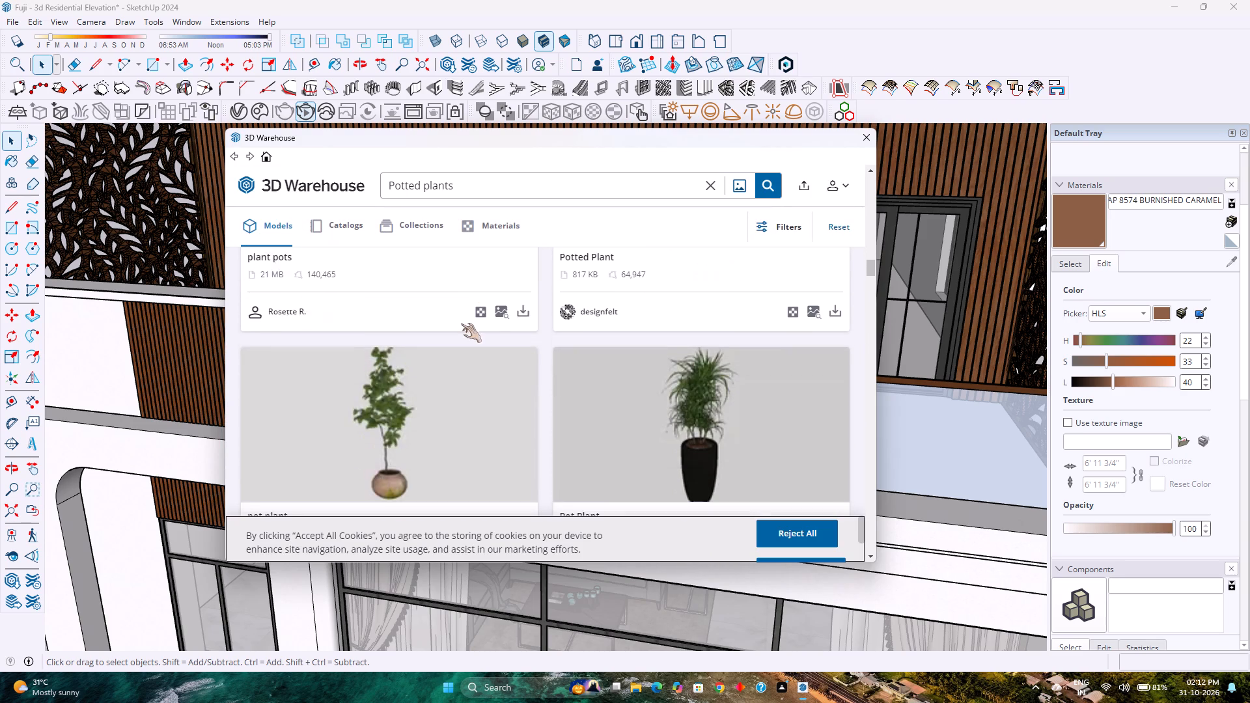
scroll(461, 324, "down", 3)
scroll(461, 324, "up", 7)
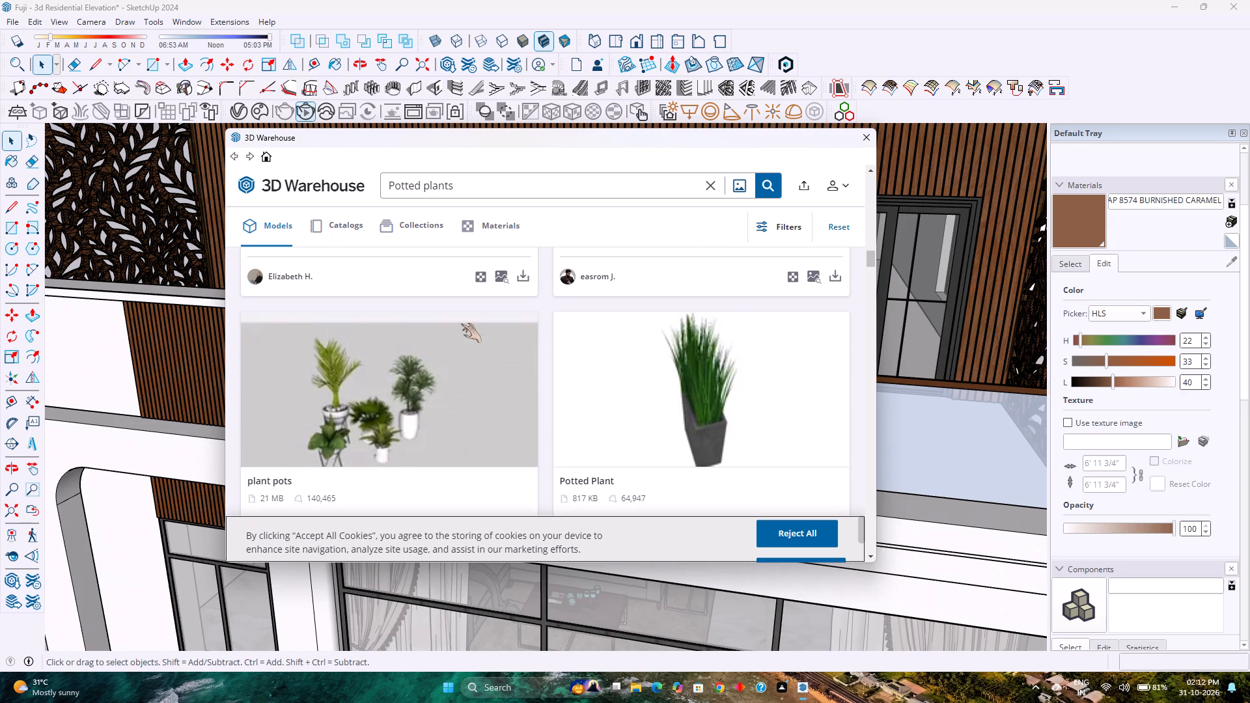
scroll(461, 324, "down", 2)
left_click(523, 406)
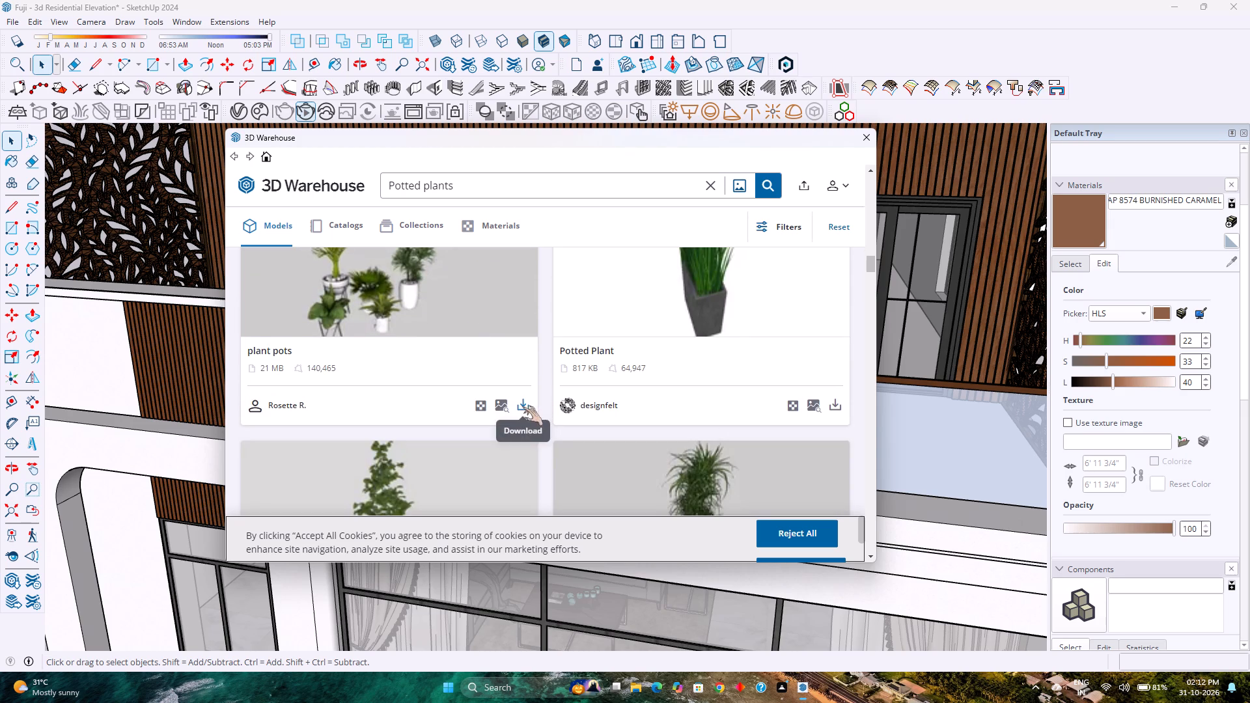
left_click(502, 364)
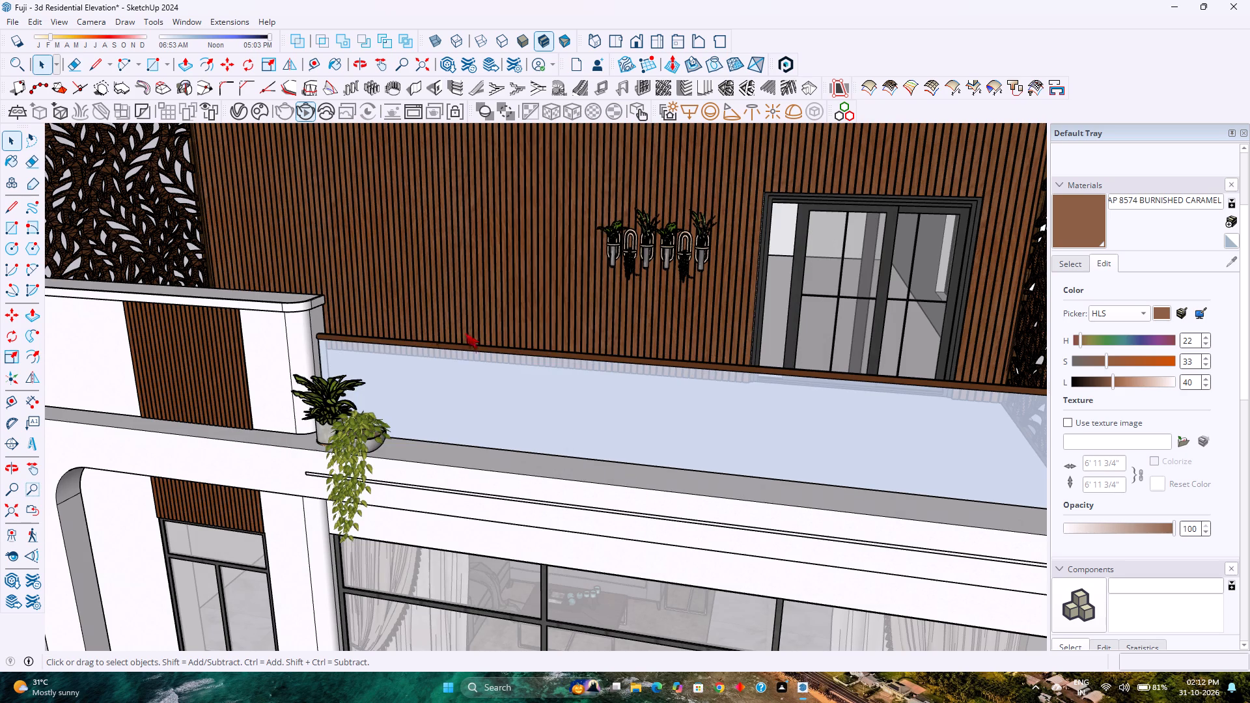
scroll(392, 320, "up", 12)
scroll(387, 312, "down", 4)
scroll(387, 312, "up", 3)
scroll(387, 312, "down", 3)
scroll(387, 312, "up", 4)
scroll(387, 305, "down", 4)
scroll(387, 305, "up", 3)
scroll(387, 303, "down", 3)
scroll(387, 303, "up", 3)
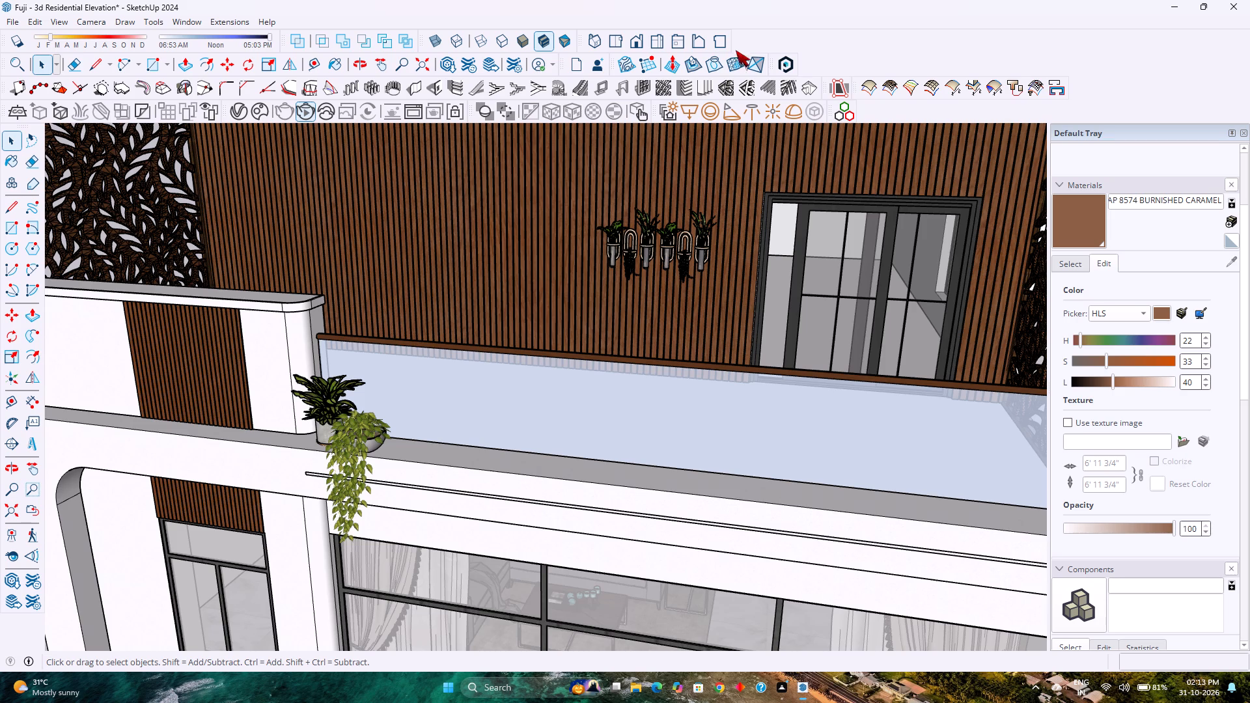
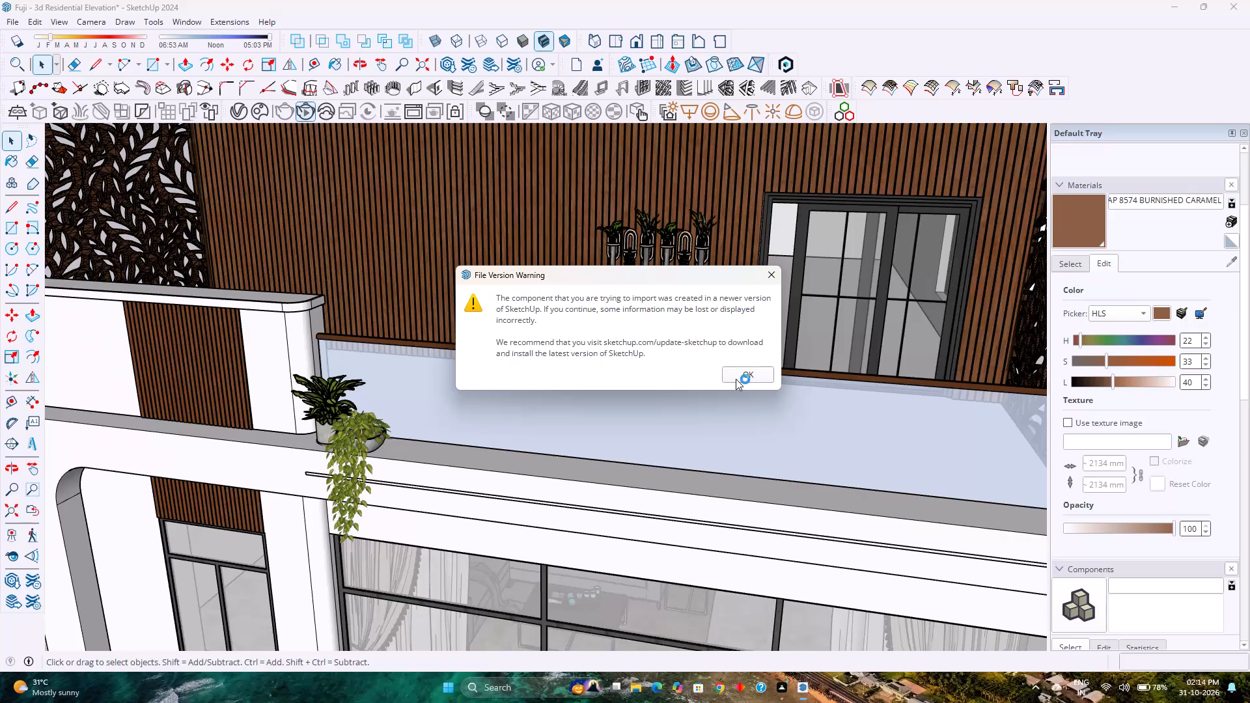
Accept the newer-version import notice and place the downloaded plant pots set in the model.
double_click(740, 375)
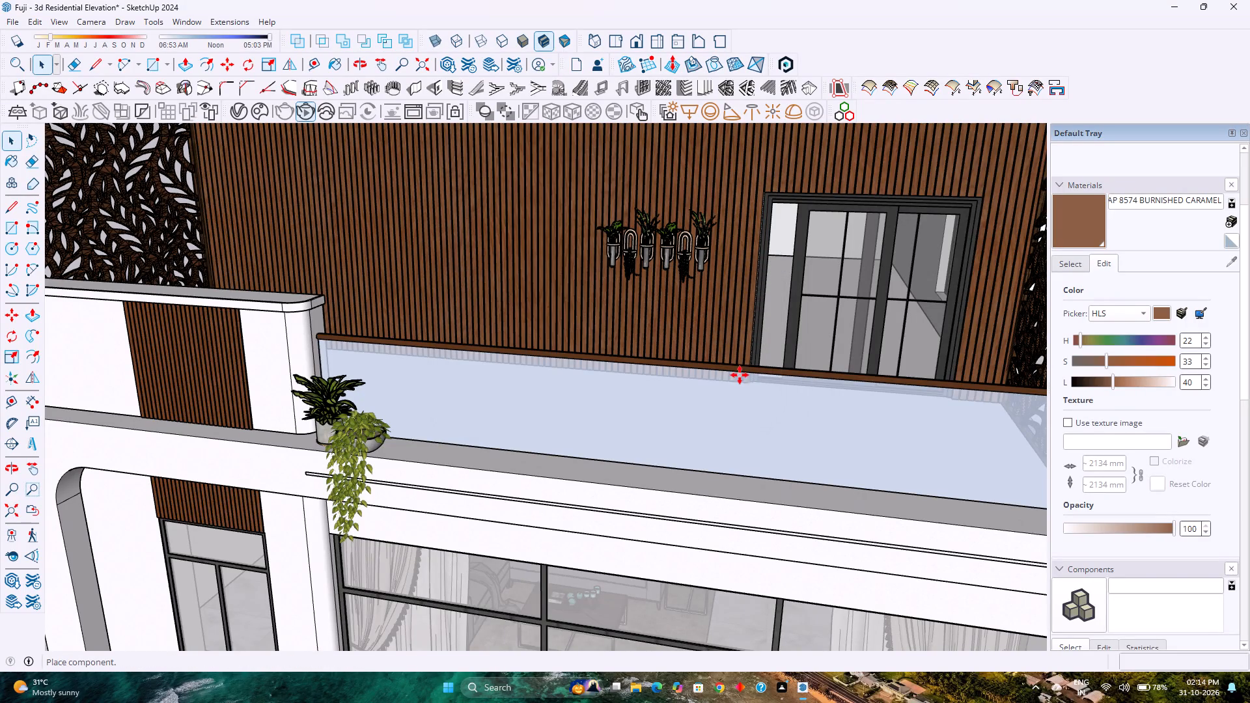
scroll(529, 478, "down", 6)
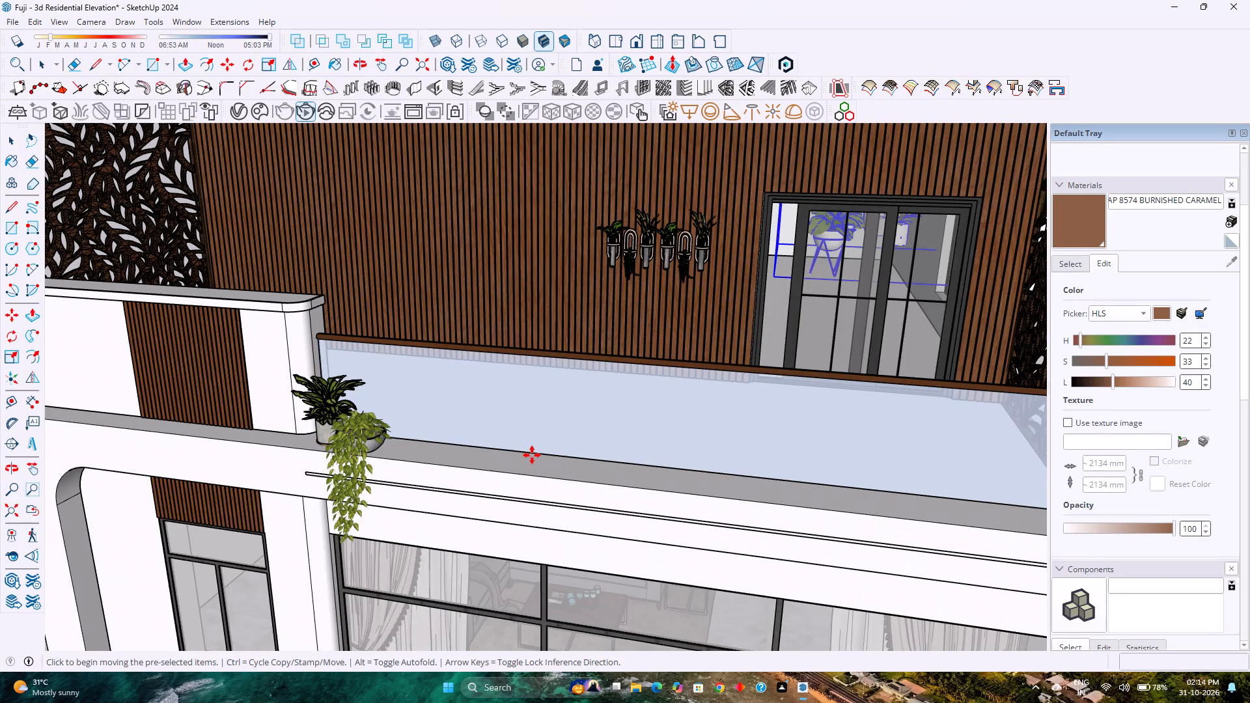
scroll(537, 367, "down", 3)
Move the plant pots set about 25' 4" forward from inside the building to the balcony.
scroll(537, 367, "up", 2)
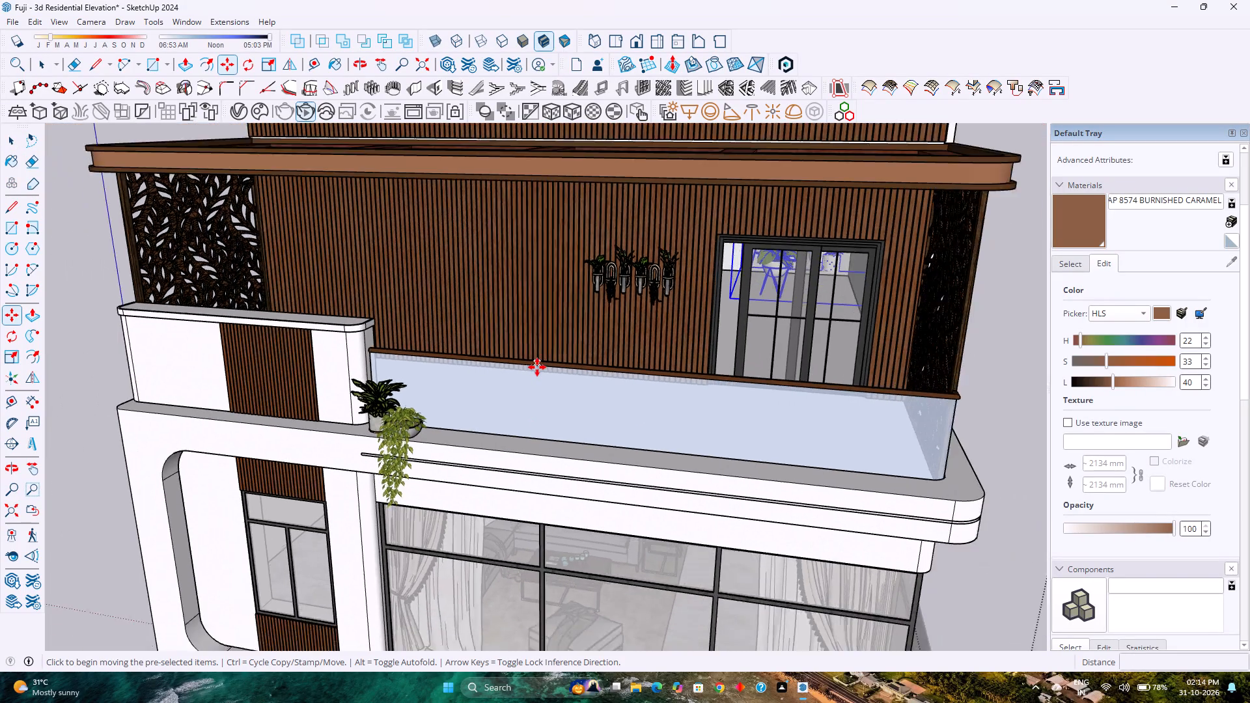
scroll(537, 367, "up", 1)
middle_click_drag(537, 368, 485, 529)
middle_click(485, 529)
scroll(505, 346, "down", 2)
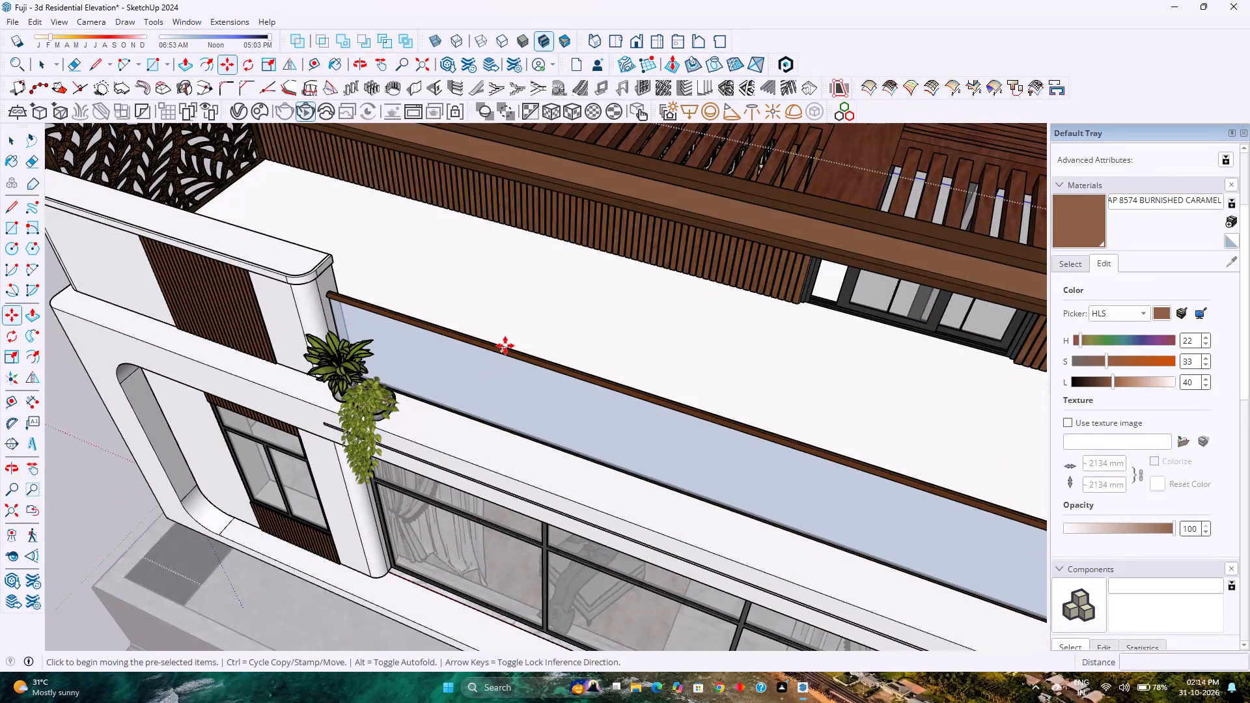
scroll(505, 346, "down", 20)
scroll(505, 346, "down", 6)
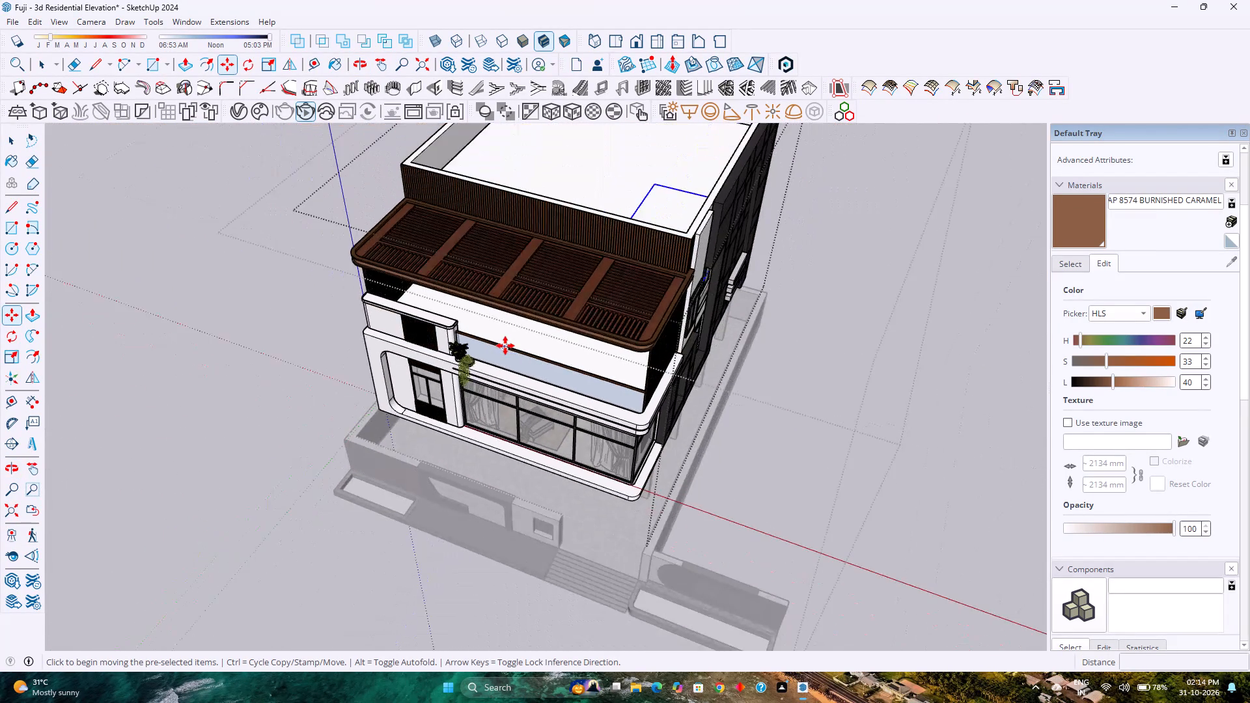
scroll(505, 346, "down", 11)
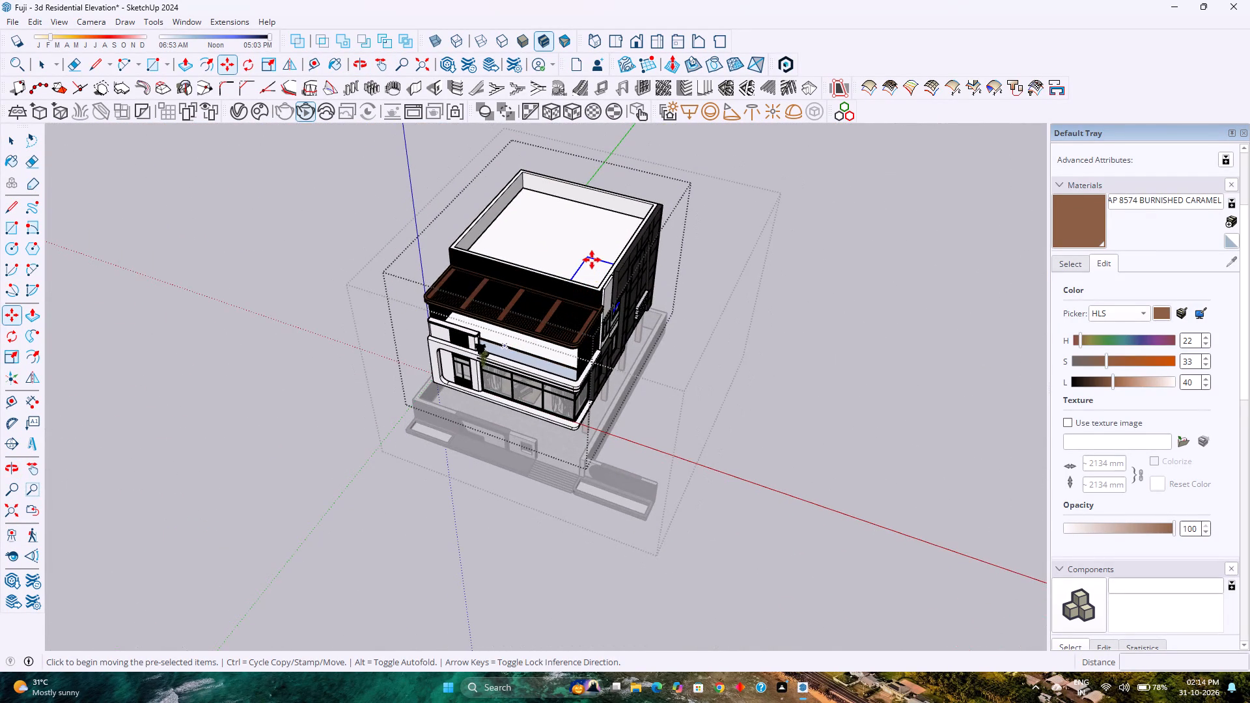
scroll(589, 259, "up", 20)
scroll(589, 259, "up", 2)
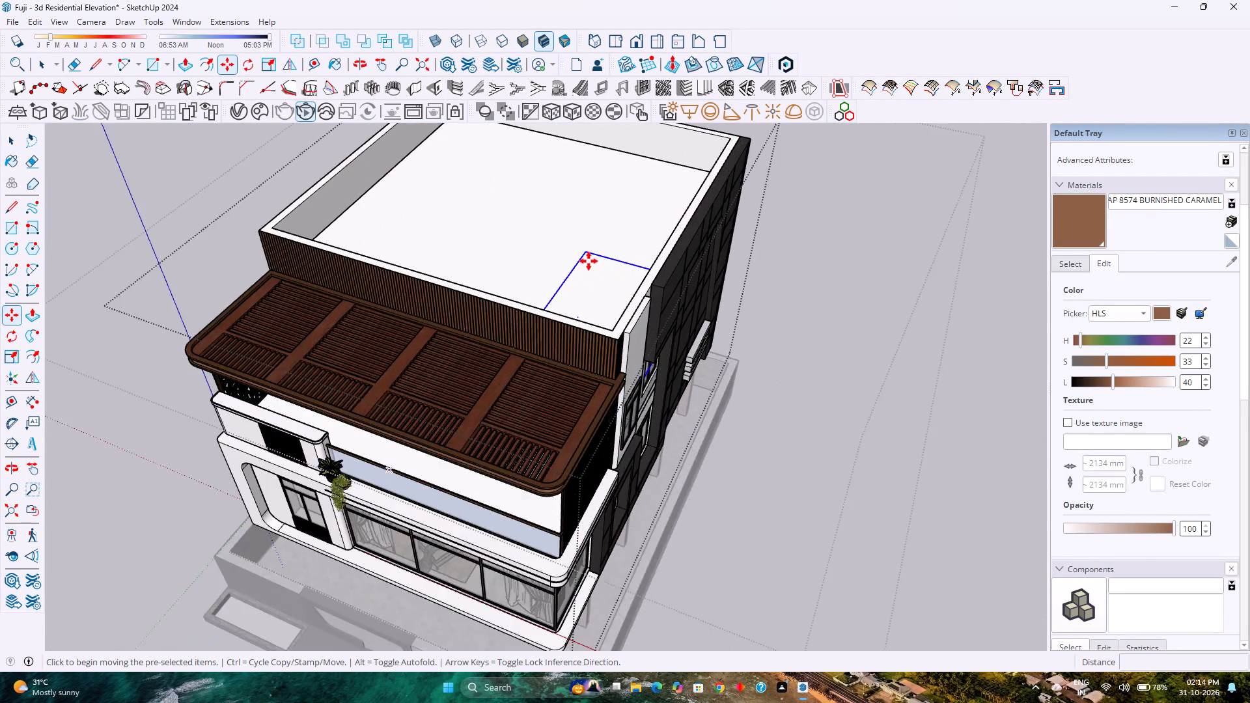
scroll(589, 261, "up", 7)
left_click(585, 239)
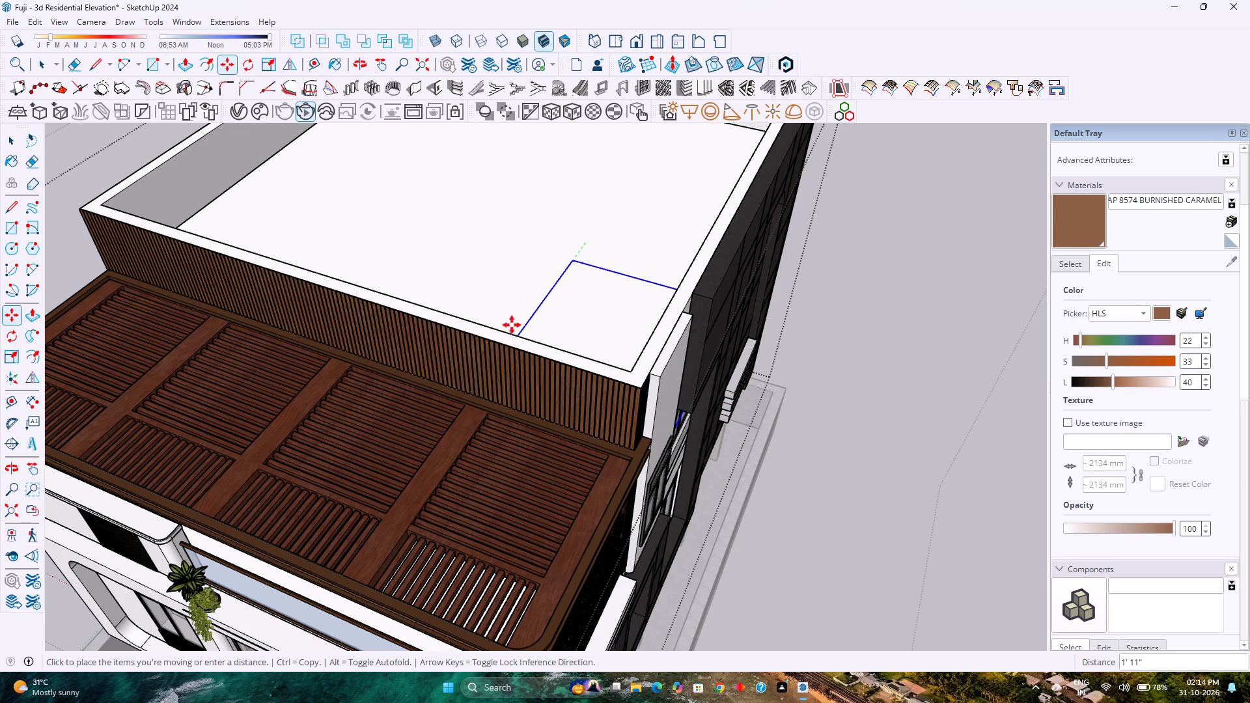
scroll(439, 396, "down", 10)
scroll(386, 488, "up", 13)
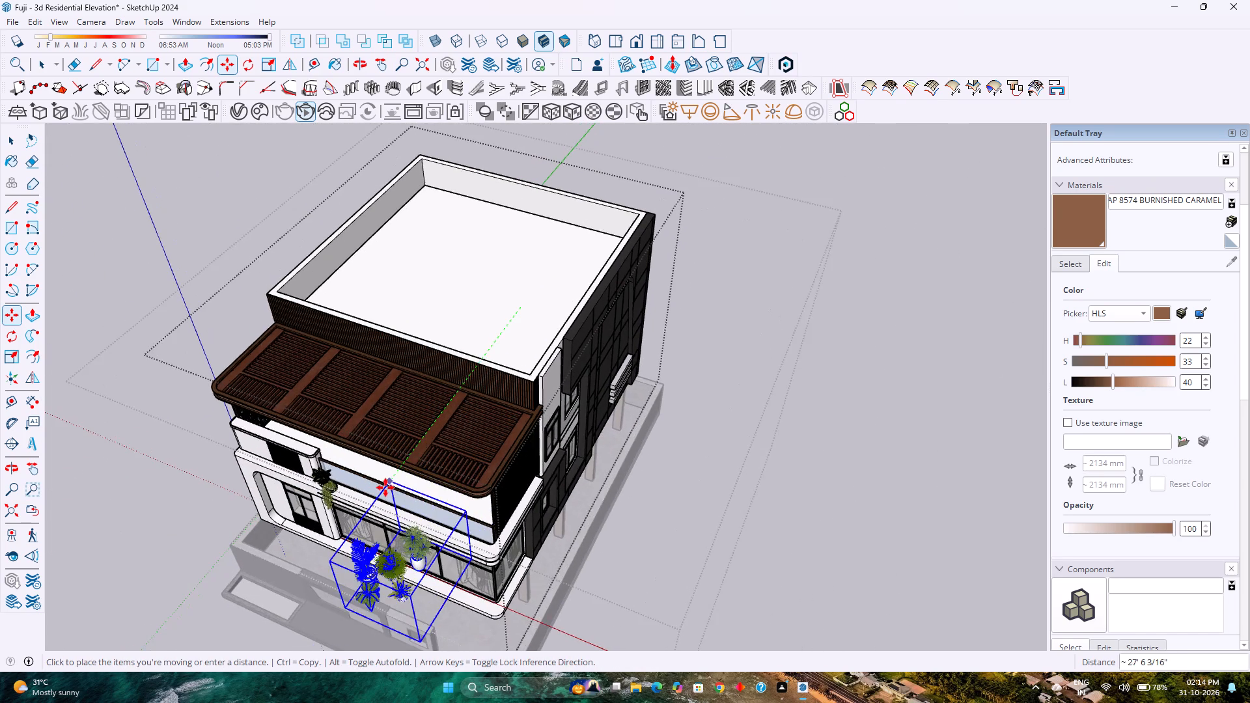
middle_click_drag(385, 488, 395, 405)
scroll(370, 401, "up", 5)
scroll(343, 329, "up", 2)
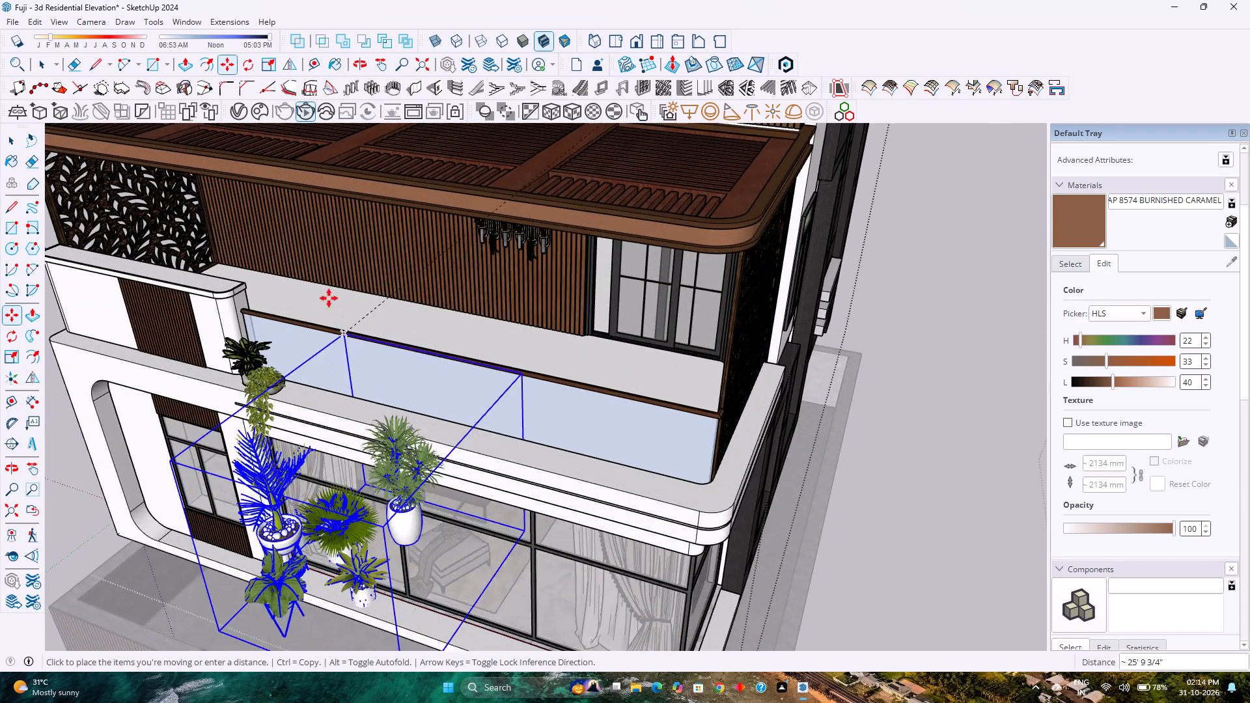
scroll(329, 298, "up", 7)
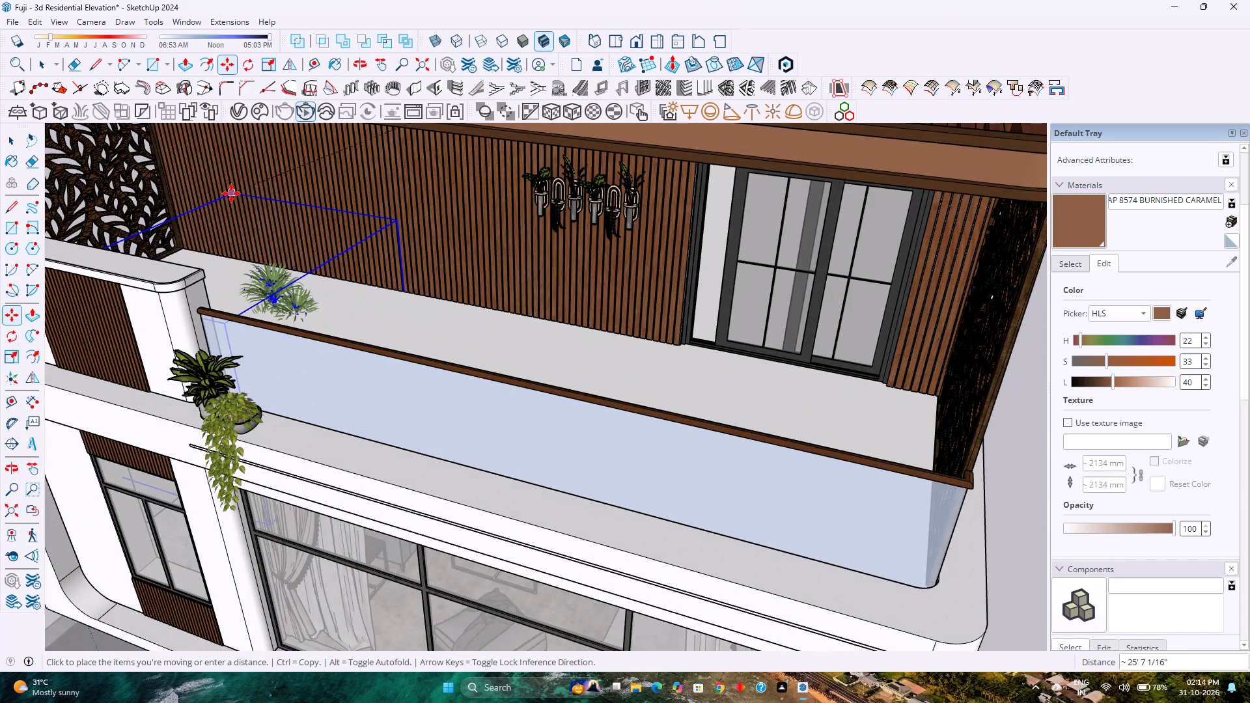
left_click(232, 191)
Raise the plant pots set about 4' 8" so its base corner meets the balcony floor.
scroll(333, 301, "up", 12)
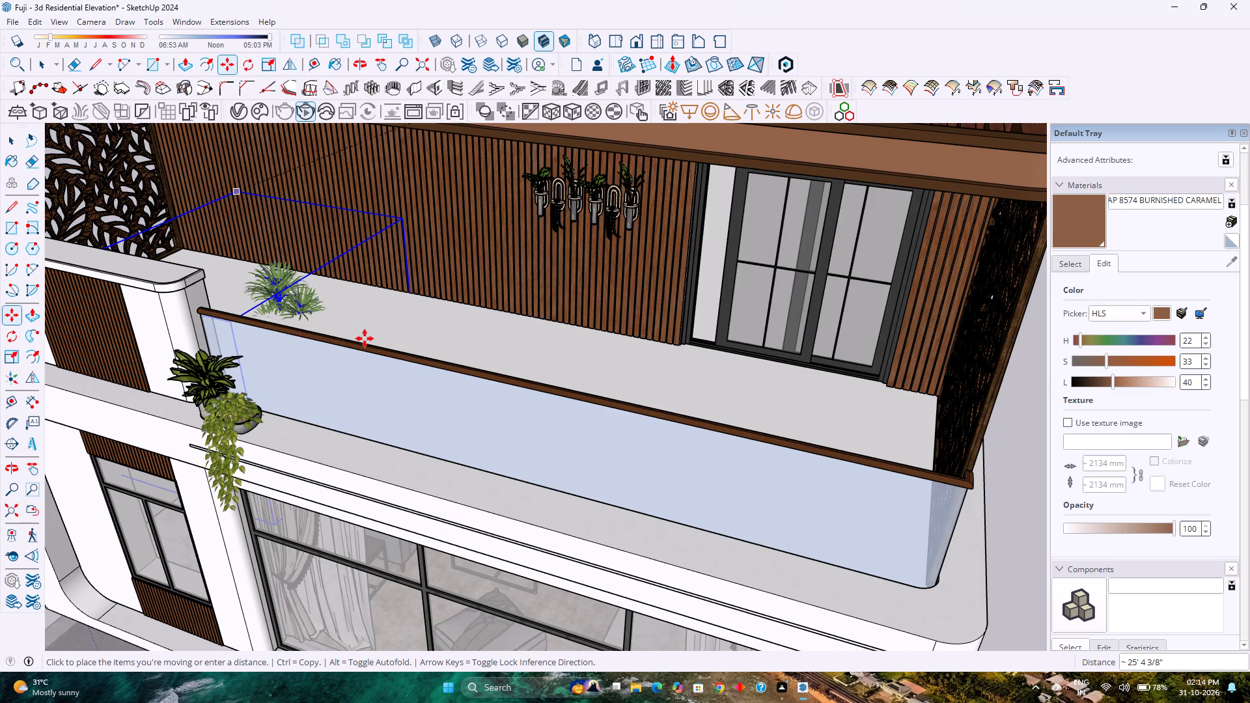
scroll(365, 338, "up", 2)
left_click(264, 550)
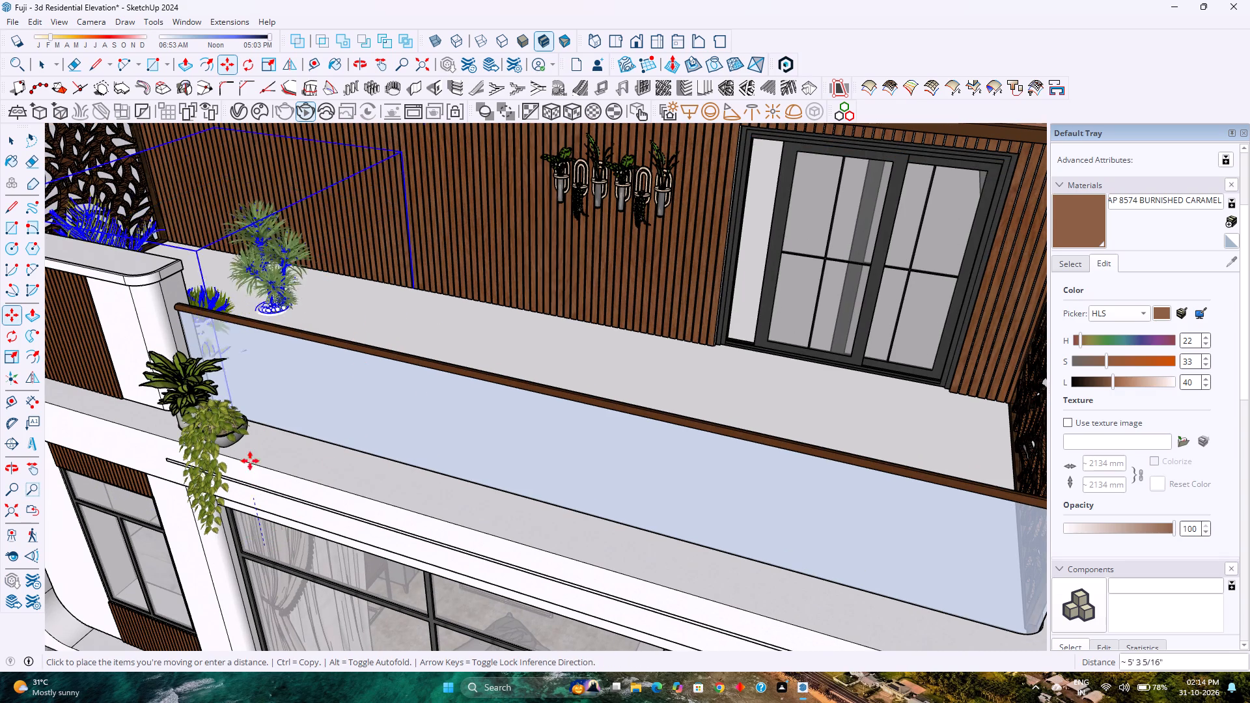
scroll(324, 326, "up", 7)
middle_click_drag(324, 320, 283, 381)
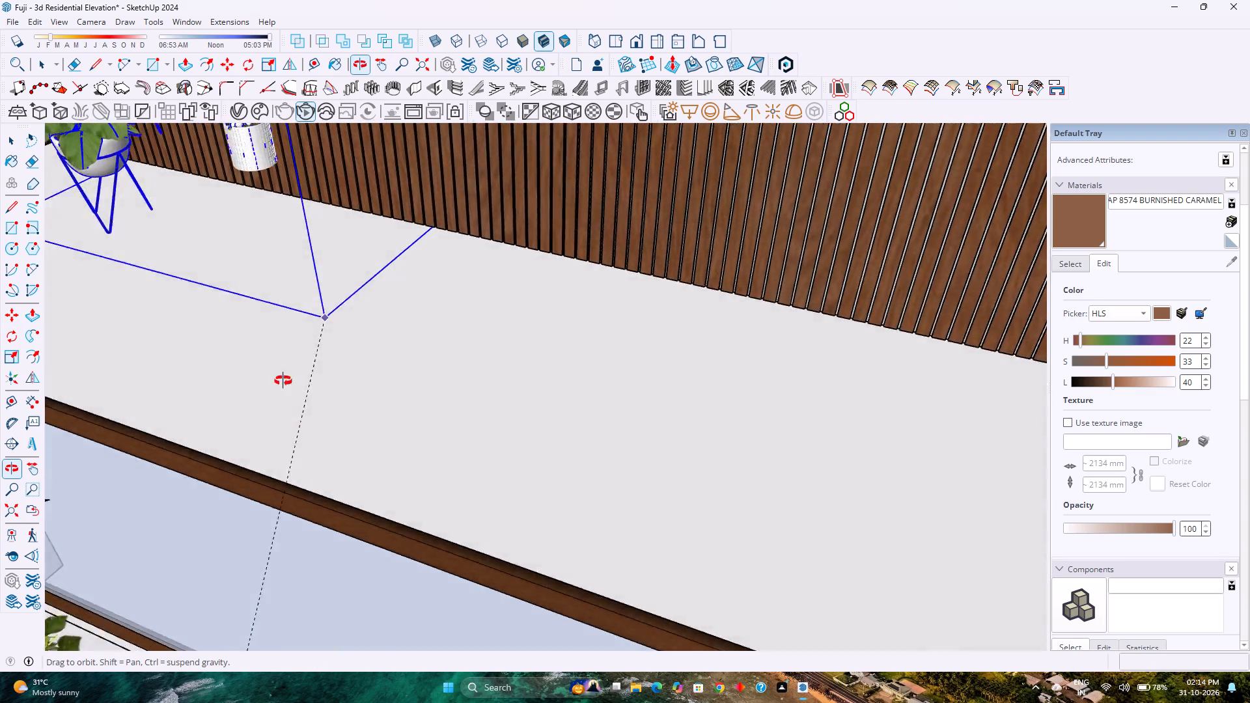
middle_click_drag(283, 381, 199, 368)
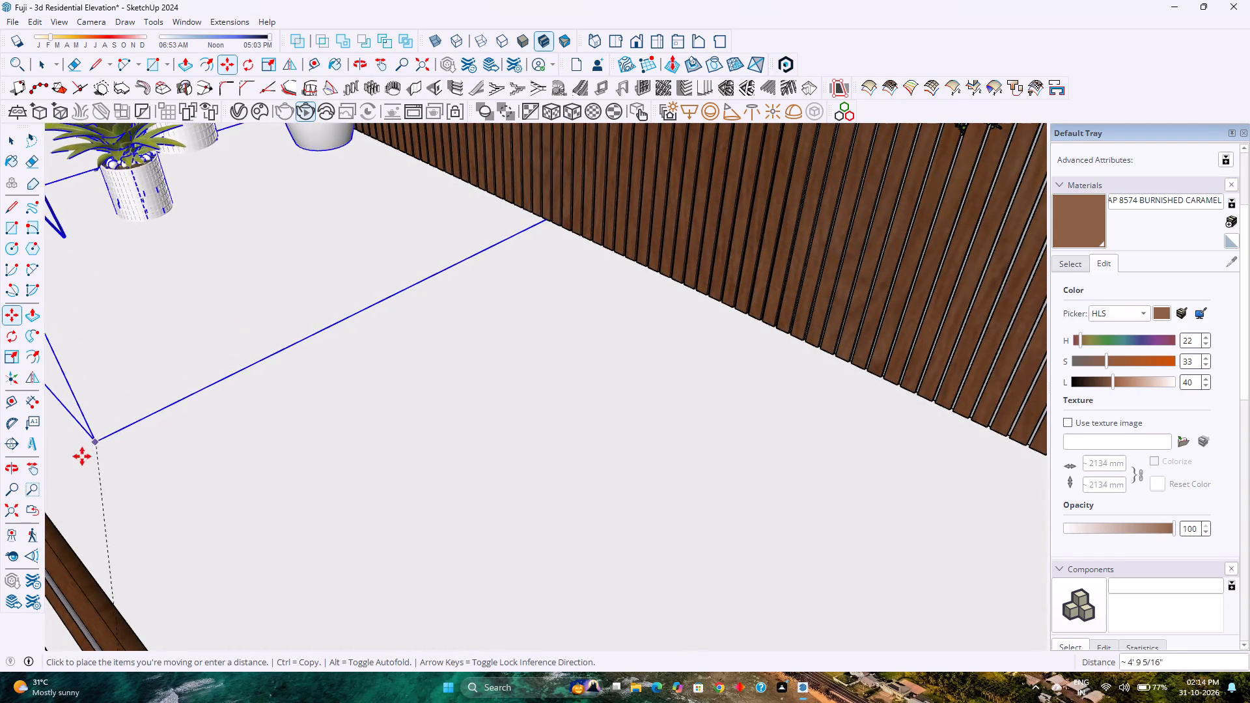
left_click(77, 471)
scroll(178, 460, "down", 14)
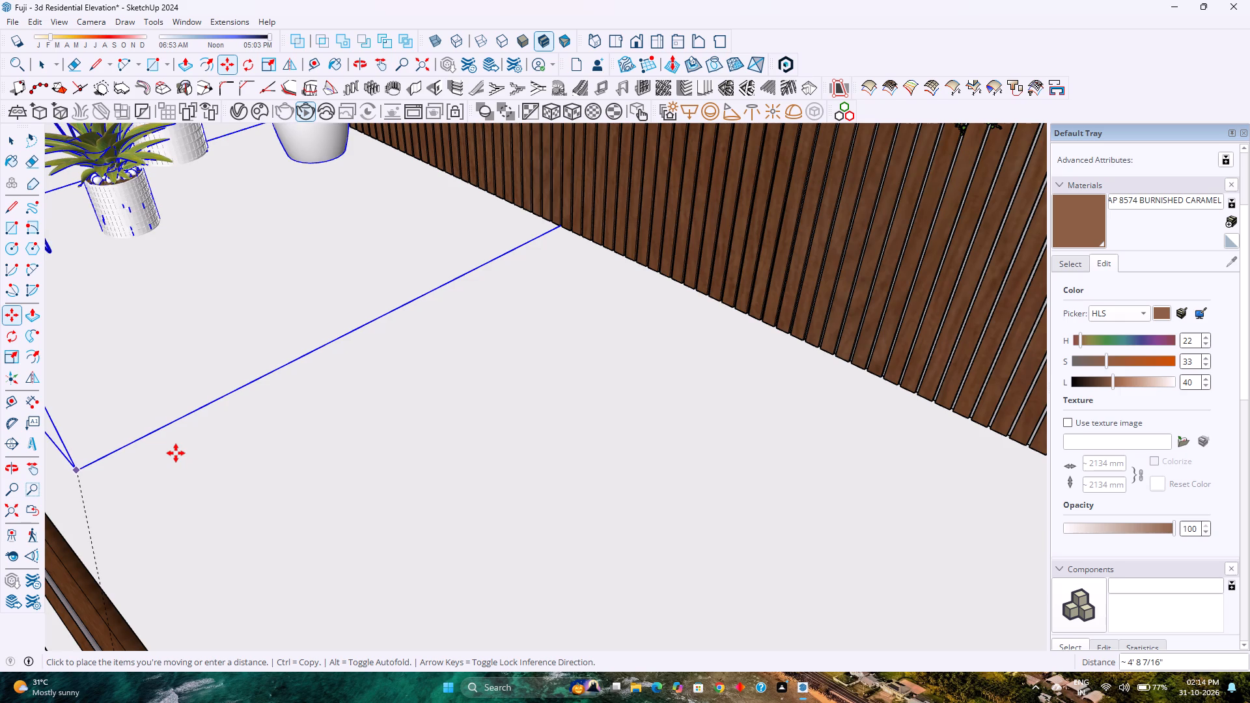
scroll(176, 453, "down", 7)
left_click(11, 508)
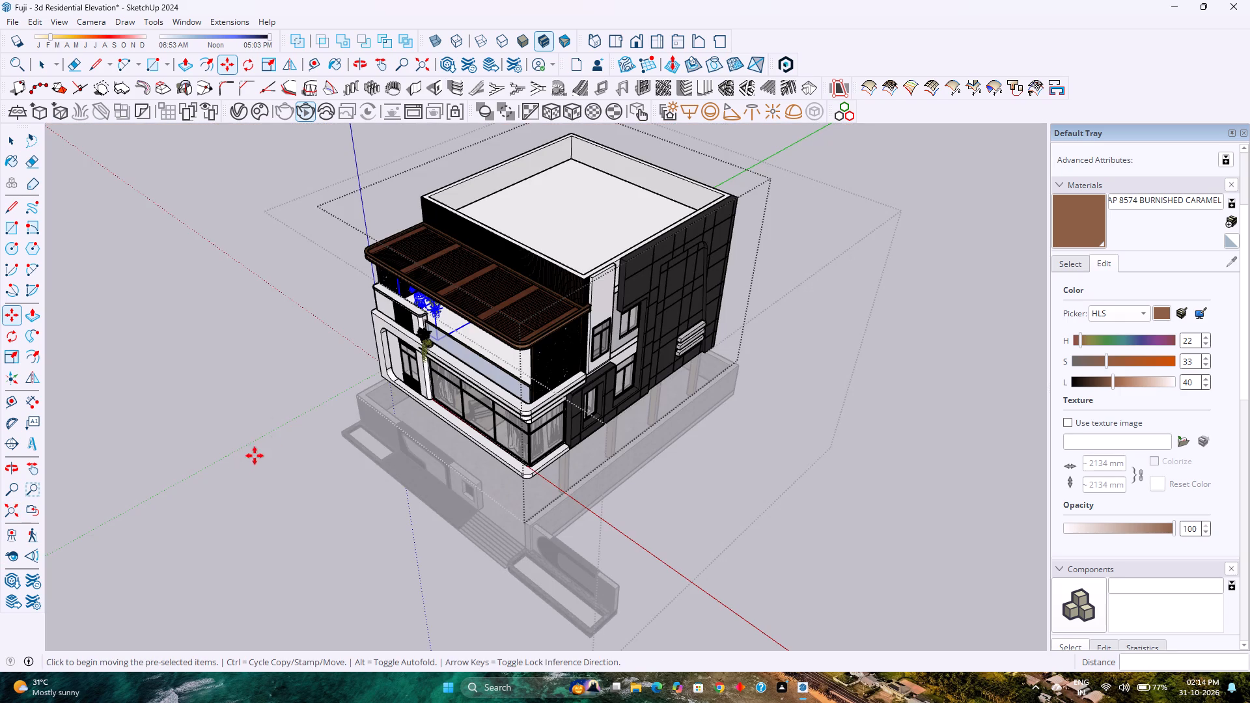
Move the plant pots set about 4' along the slatted wall toward the leaf-patterned screen at the balcony's end.
scroll(372, 362, "up", 2)
middle_click_drag(374, 361, 552, 304)
scroll(433, 334, "up", 8)
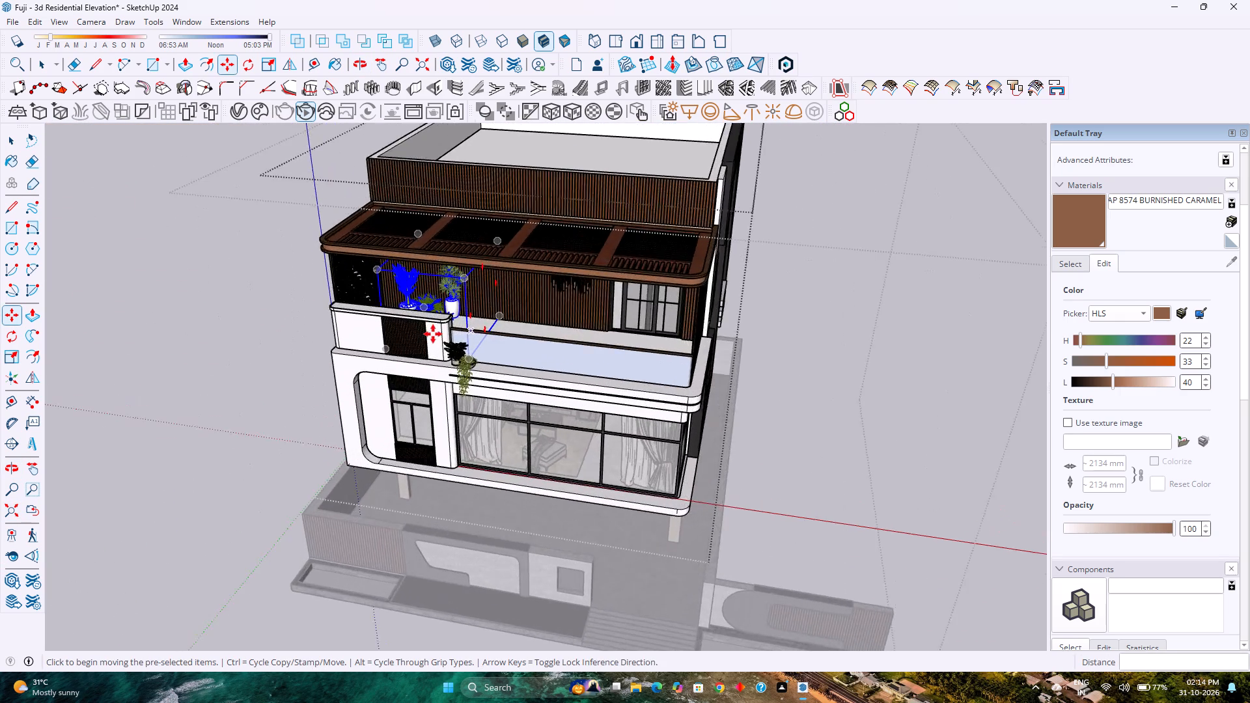
scroll(433, 334, "up", 15)
middle_click_drag(507, 339, 363, 289)
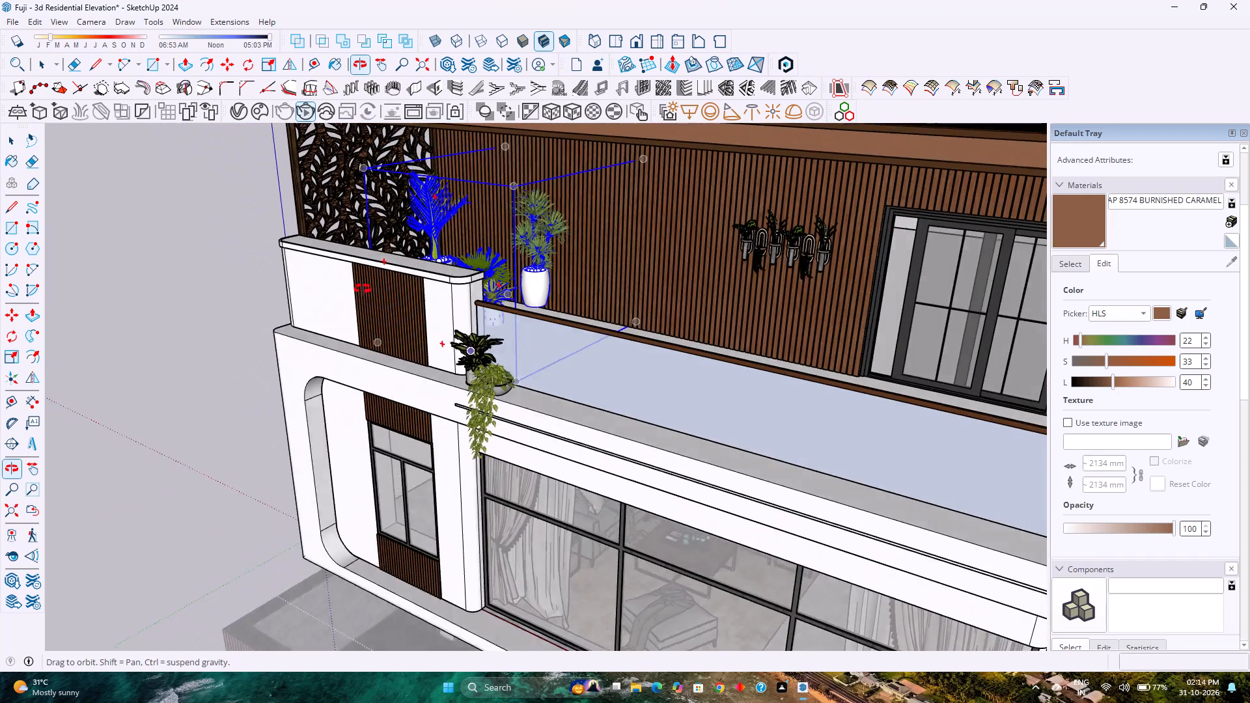
middle_click_drag(363, 289, 303, 286)
middle_click(303, 286)
scroll(537, 326, "up", 10)
middle_click_drag(634, 361, 528, 392)
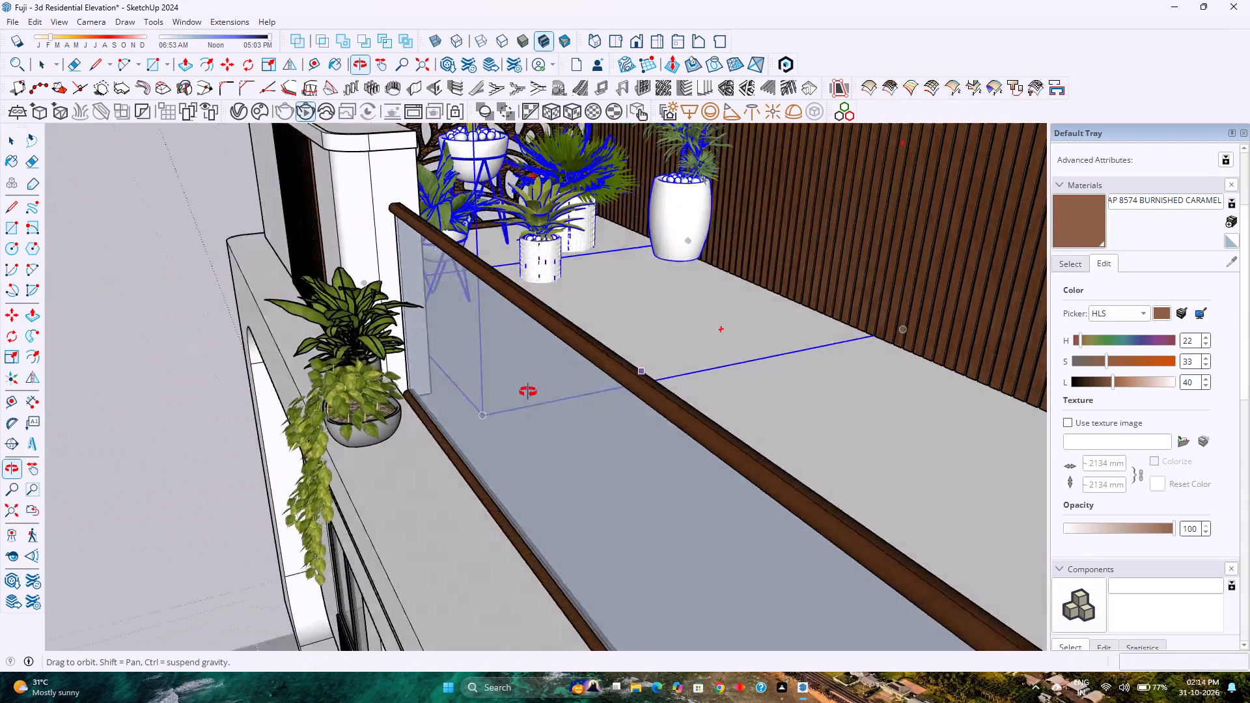
middle_click_drag(528, 392, 480, 377)
middle_click(659, 381, "shift")
middle_click_drag(656, 381, 648, 381, "shift")
middle_click_drag(648, 381, 495, 406, "shift")
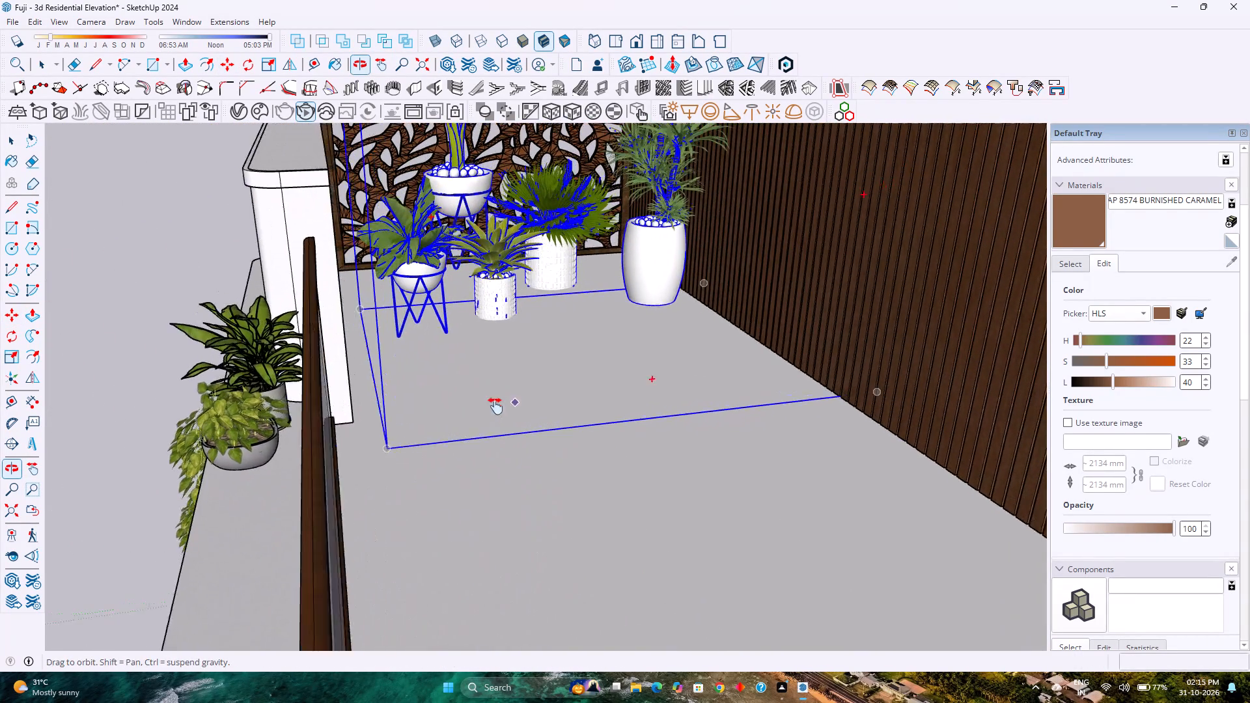
middle_click_drag(495, 406, 489, 408, "shift")
left_click(852, 395)
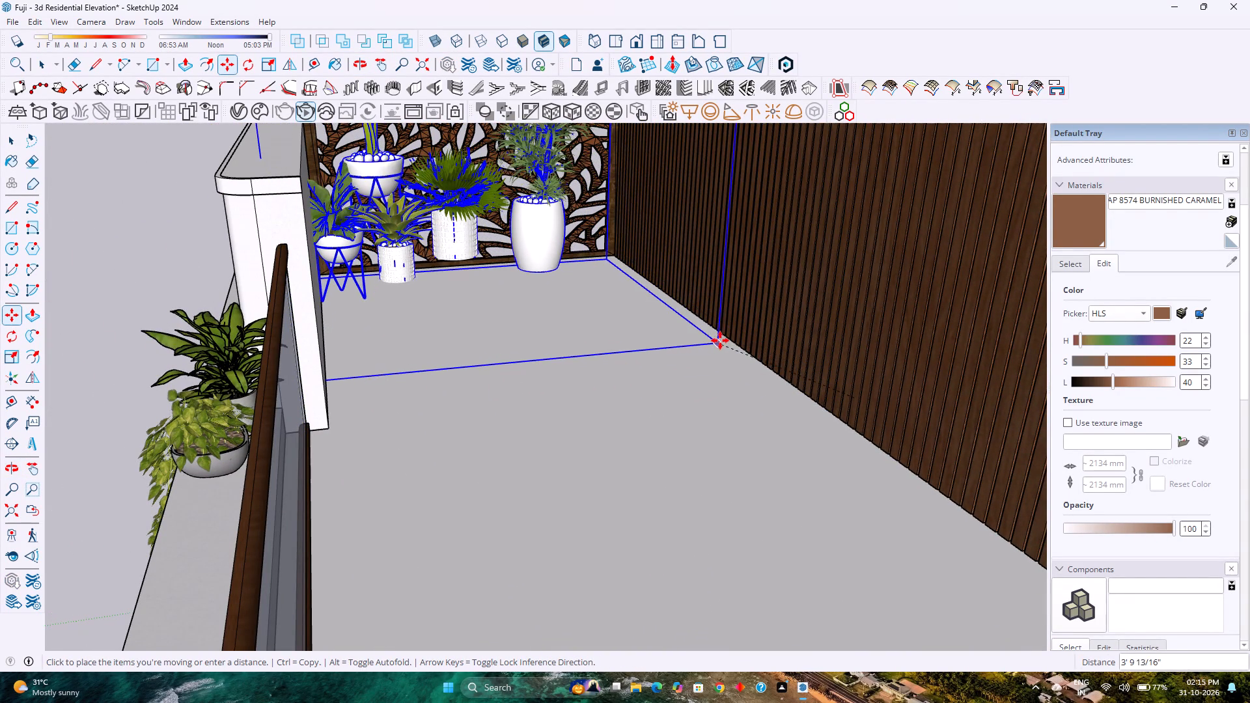
left_click(723, 338)
scroll(616, 384, "down", 1)
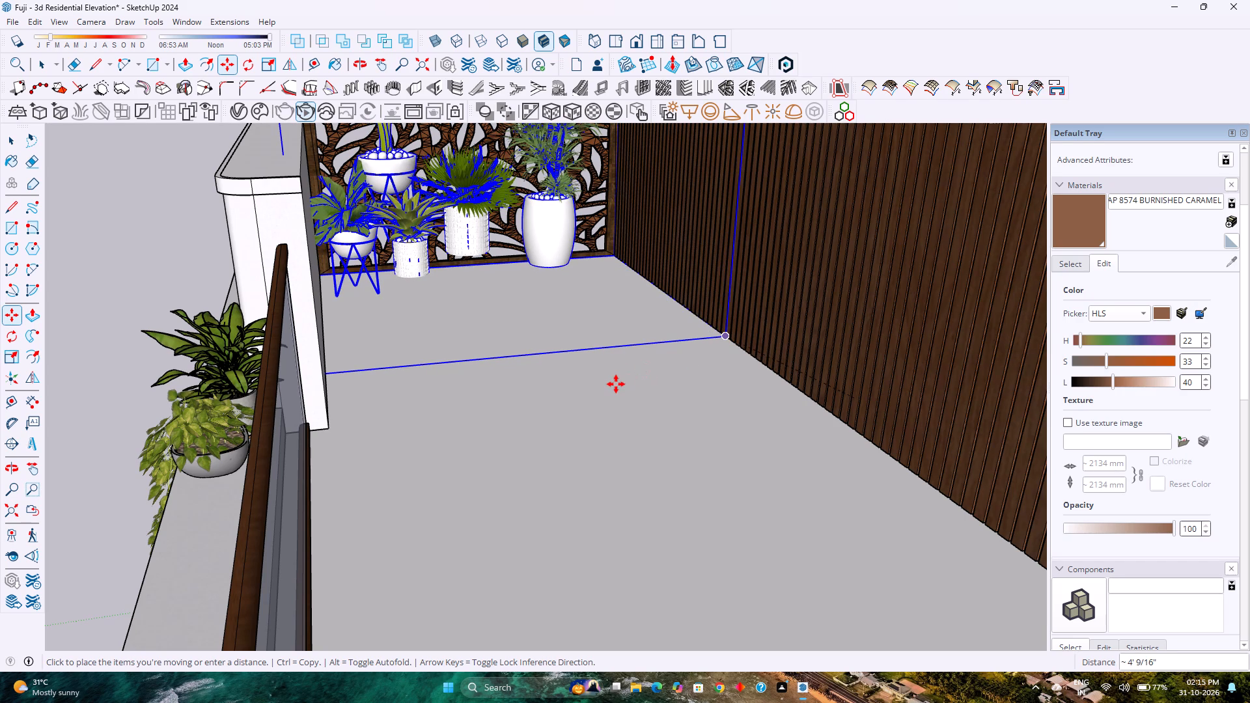
scroll(616, 384, "down", 3)
Examine the plant pots set on the balcony from the front facade, and clear the selection.
middle_click_drag(424, 403, 723, 434)
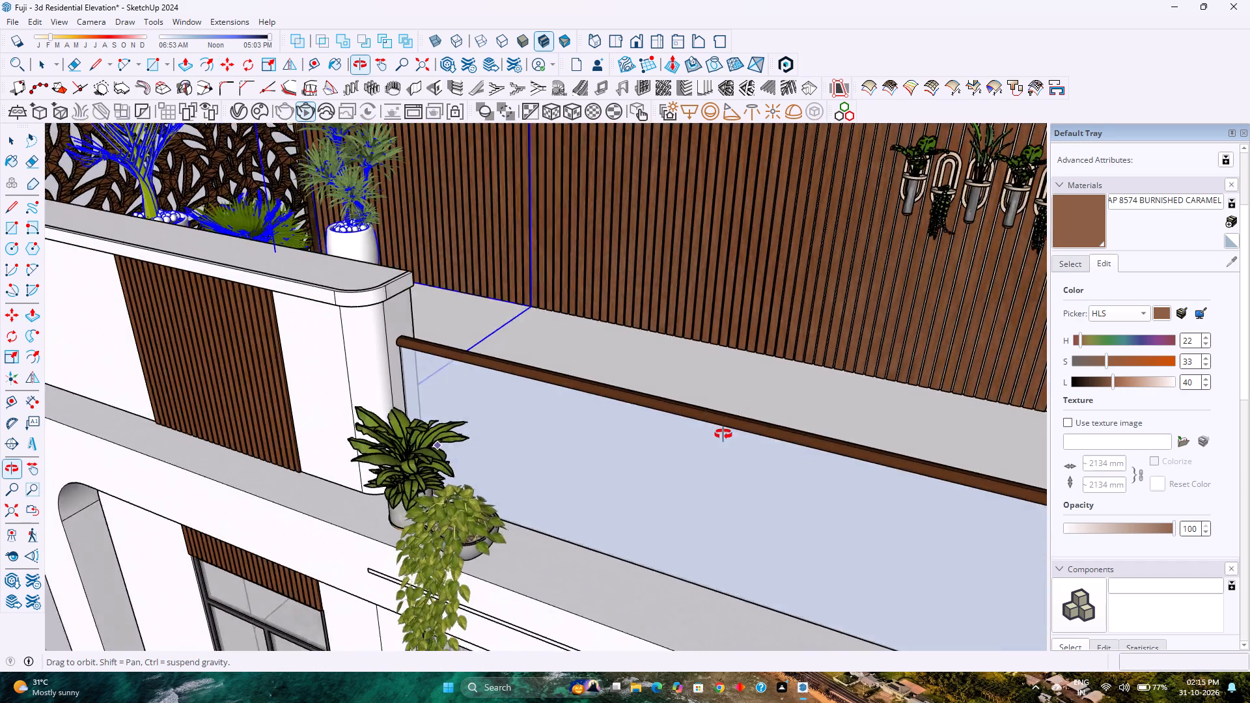
middle_click_drag(723, 434, 749, 466)
middle_click_drag(751, 470, 757, 478)
middle_click_drag(765, 488, 929, 491)
scroll(634, 434, "down", 10)
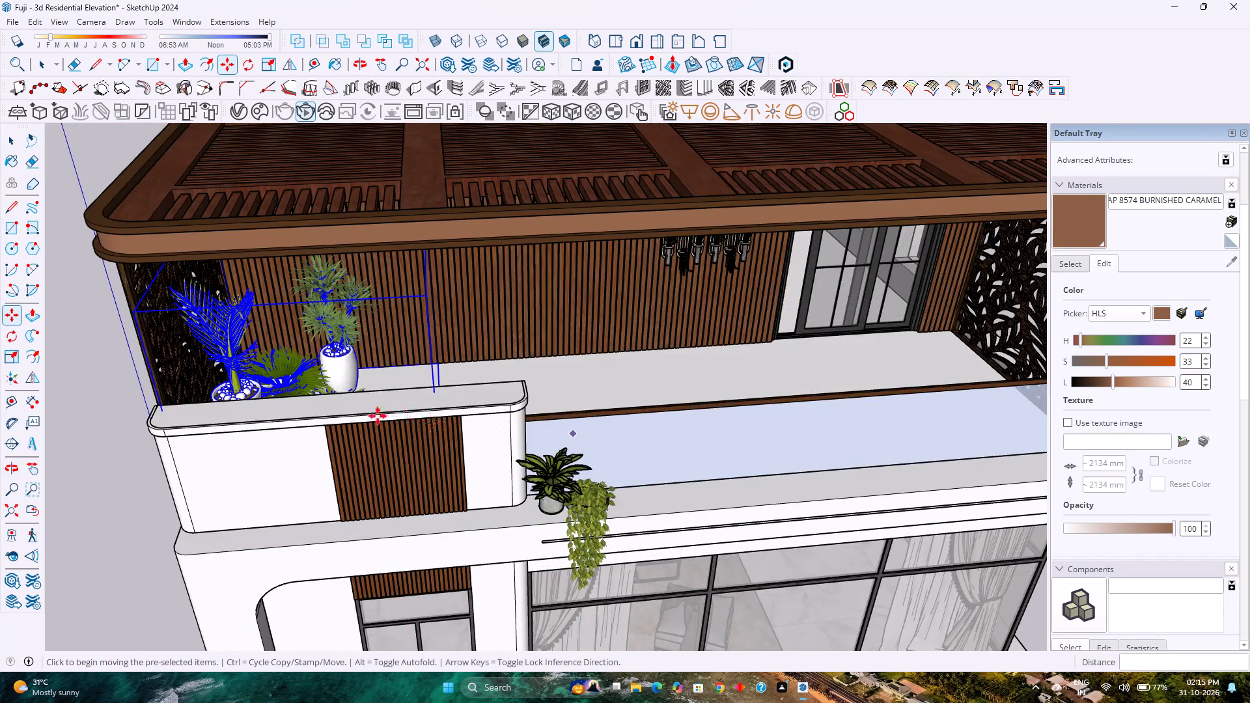
middle_click_drag(377, 416, 534, 294)
scroll(477, 396, "down", 2)
middle_click_drag(476, 396, 126, 450)
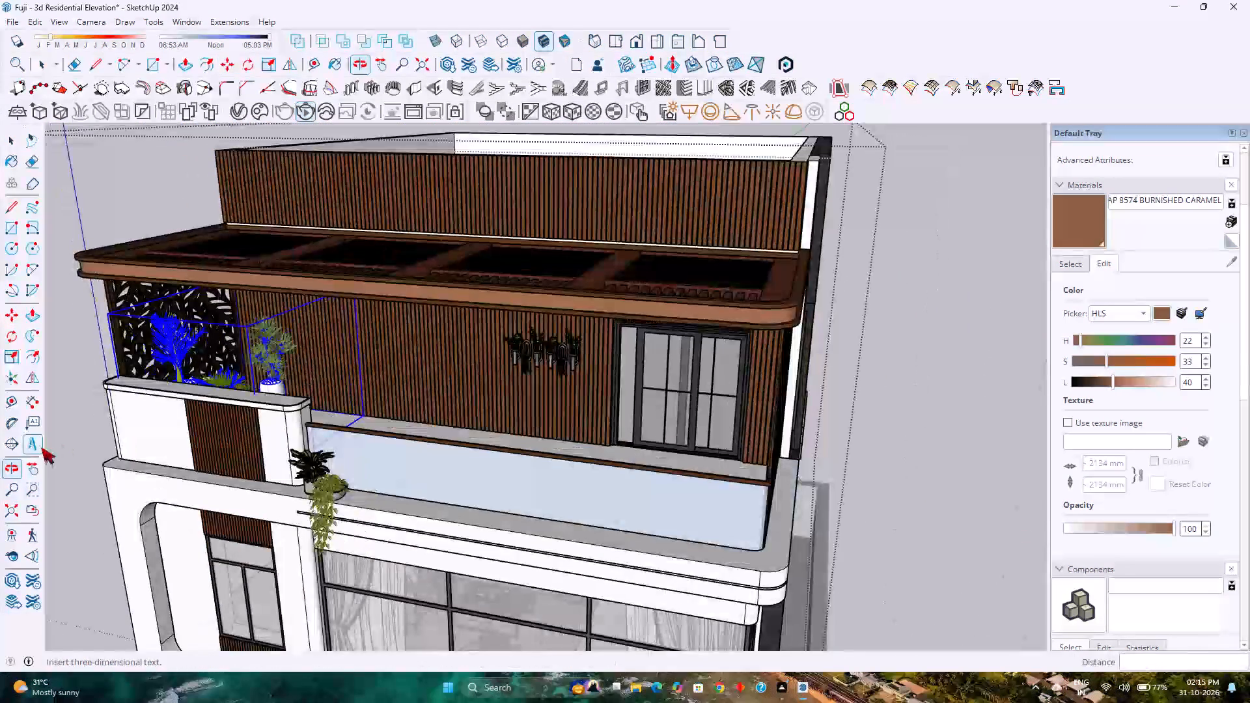
key("space")
scroll(282, 368, "up", 10)
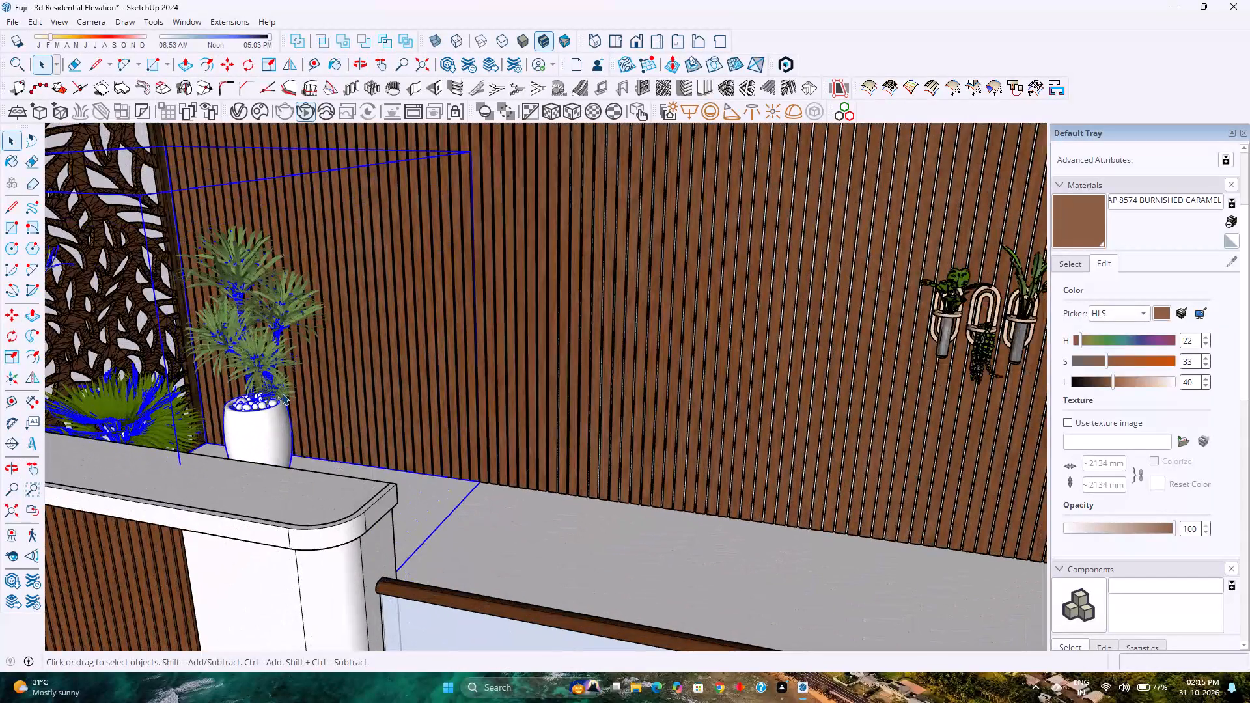
key("Escape")
Examine from close up and at floor level how the pots and stands sit on the balcony floor by the leaf-patterned screen.
scroll(301, 404, "down", 4)
scroll(301, 404, "up", 1)
scroll(301, 404, "down", 5)
scroll(314, 419, "up", 2)
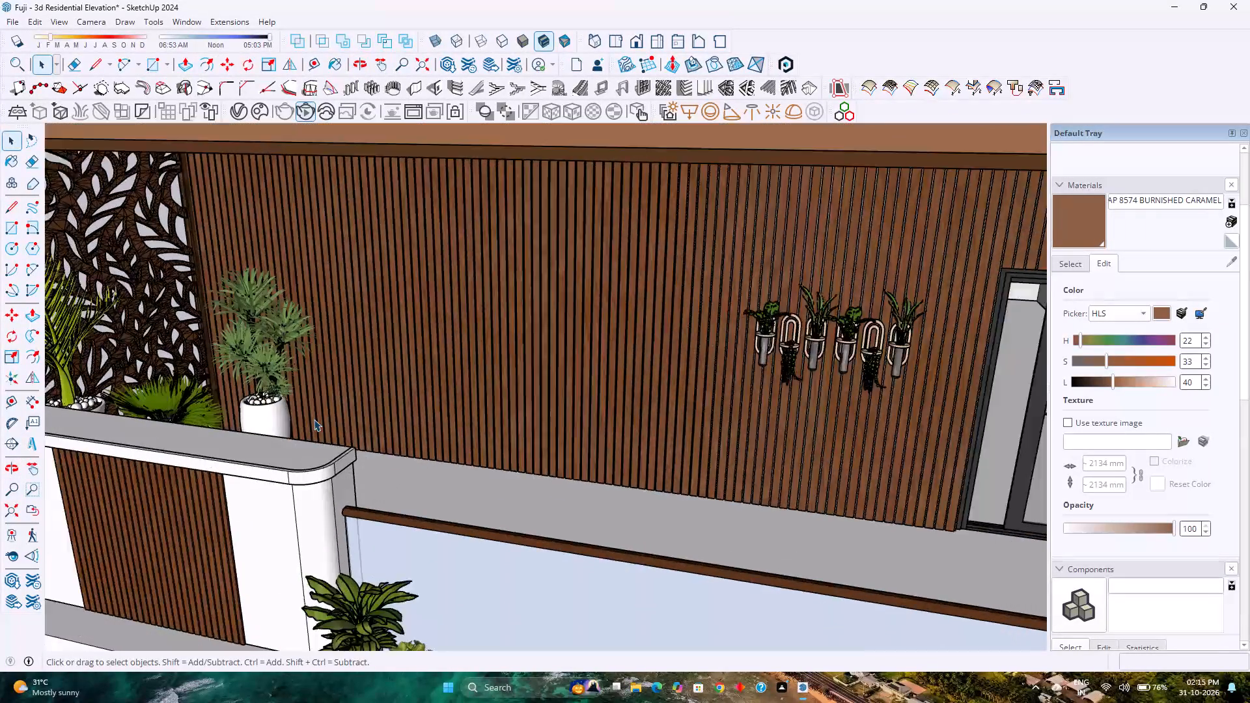
scroll(314, 419, "up", 5)
middle_click_drag(314, 420, 132, 335)
scroll(135, 335, "down", 4)
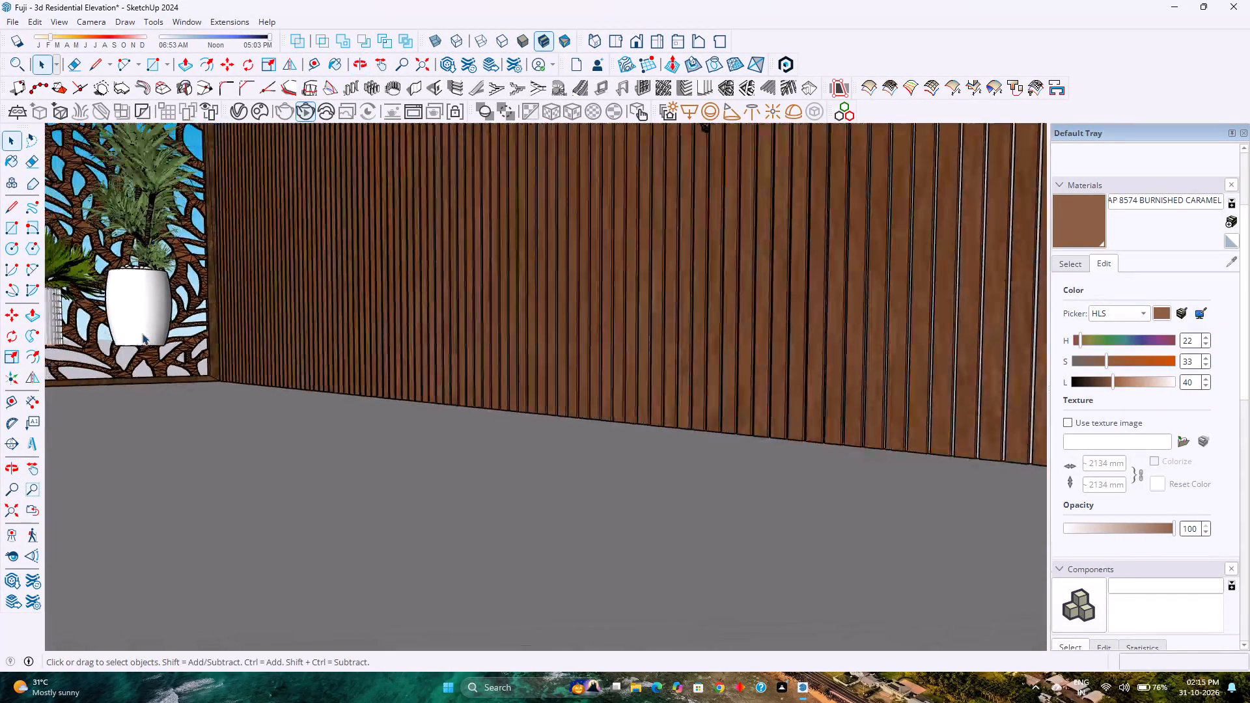
middle_click_drag(143, 333, 294, 355, "shift")
middle_click_drag(331, 348, 0, 551, "shift")
scroll(182, 400, "down", 2)
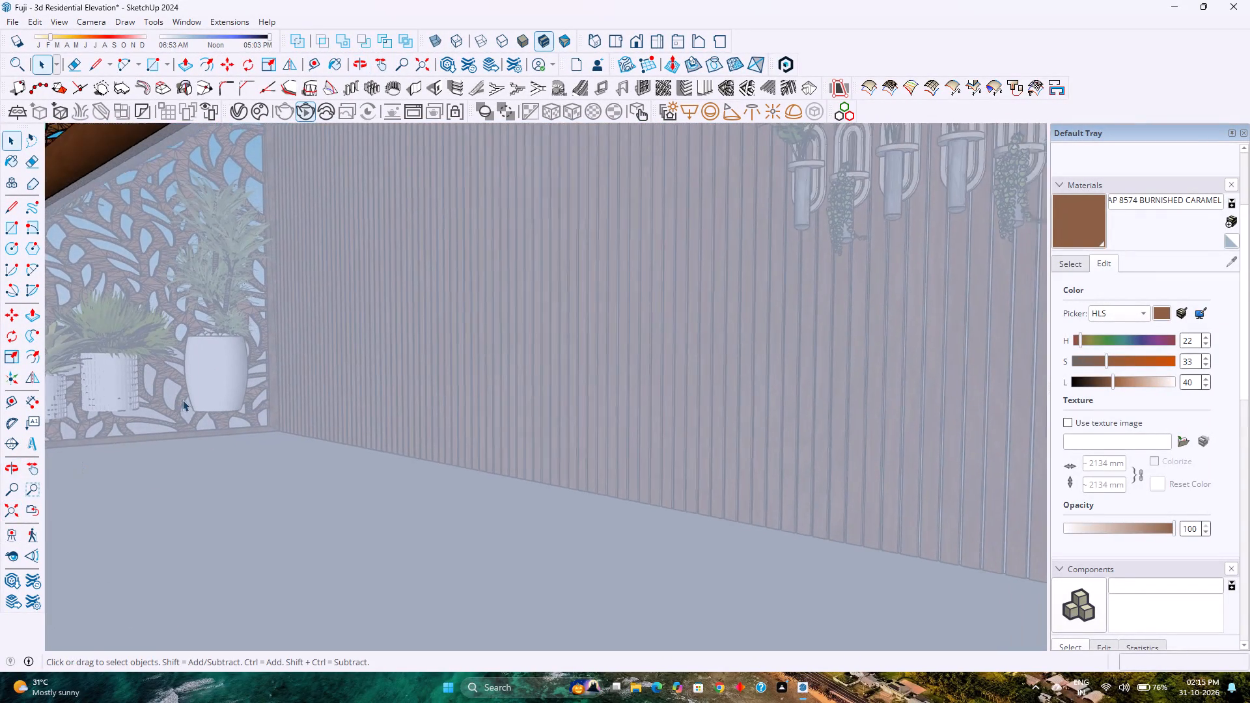
scroll(182, 400, "down", 7)
middle_click_drag(243, 314, 327, 602, "shift")
middle_click_drag(329, 449, 233, 543)
middle_click_drag(231, 482, 385, 459, "shift")
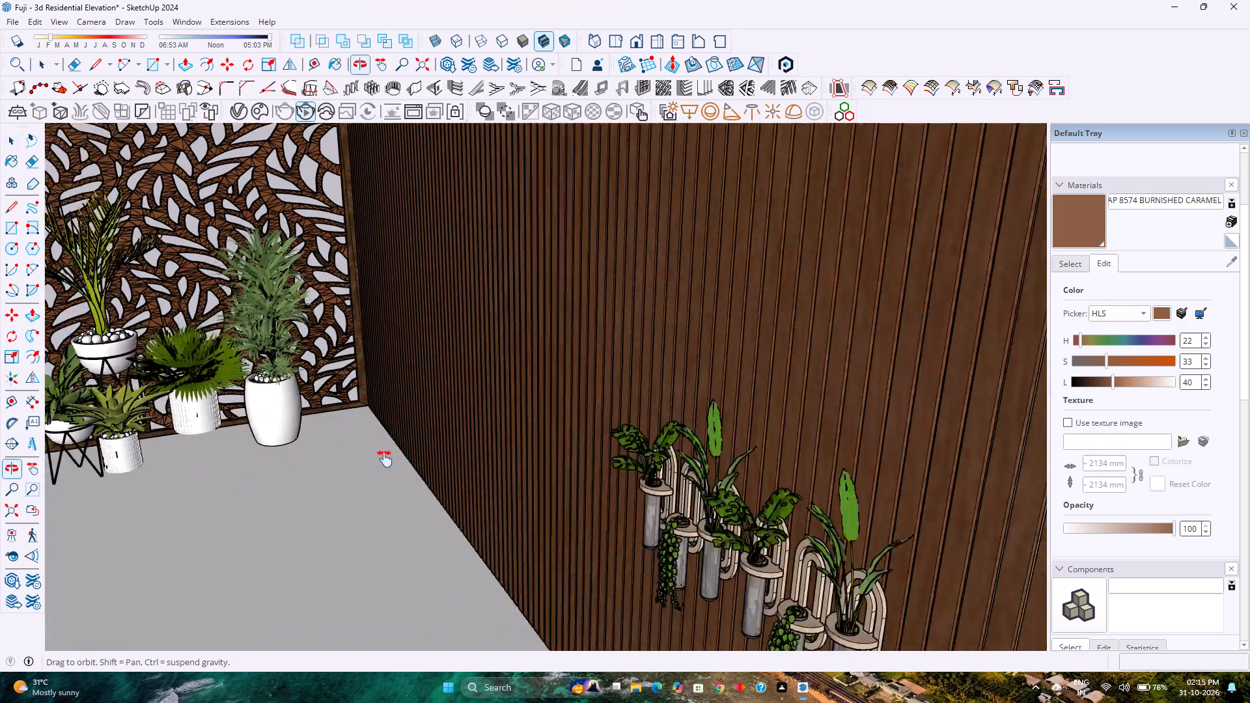
middle_click_drag(385, 459, 447, 465, "shift")
middle_click_drag(447, 465, 366, 391)
scroll(338, 439, "up", 6)
middle_click_drag(338, 439, 414, 362)
middle_click_drag(414, 362, 419, 372)
middle_click_drag(419, 373, 418, 387)
middle_click(418, 390)
middle_click_drag(417, 394, 395, 438)
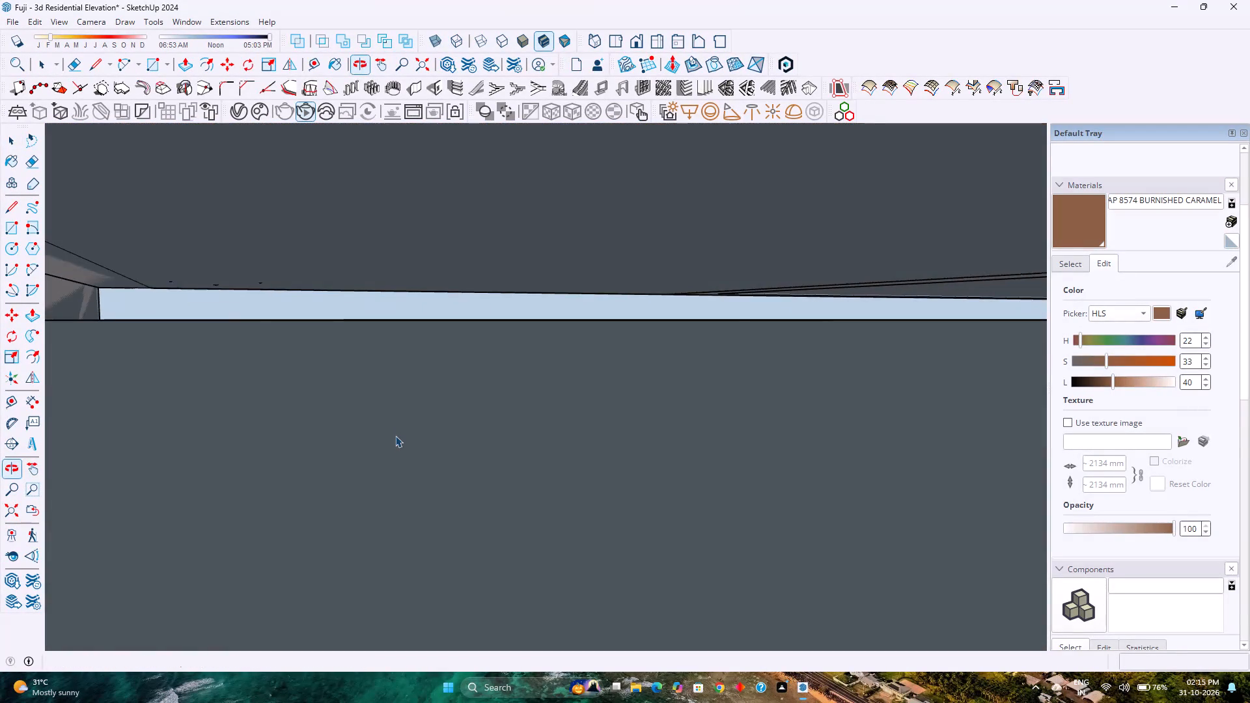
scroll(395, 427, "down", 8)
middle_click_drag(411, 365, 394, 588, "shift")
middle_click(462, 243)
middle_click_drag(462, 248, 451, 383)
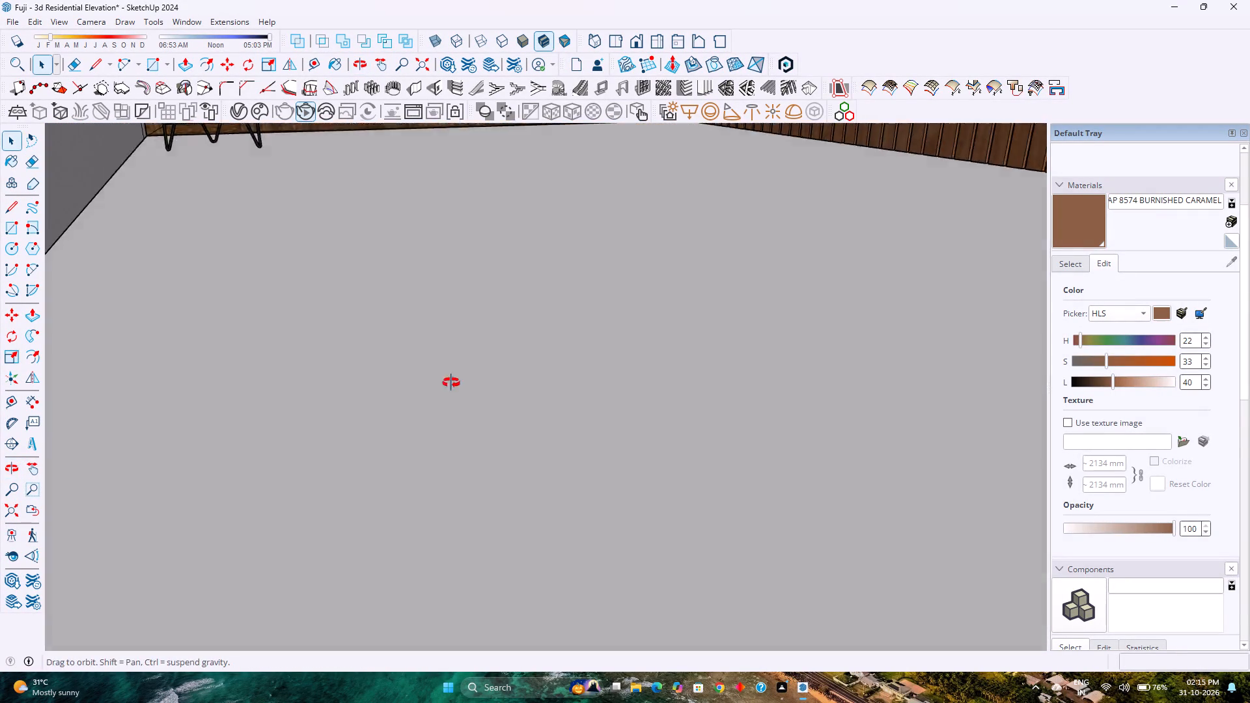
middle_click_drag(451, 383, 447, 404)
middle_click(464, 236, "shift")
middle_click_drag(464, 236, 465, 253, "shift")
middle_click_drag(465, 260, 409, 465, "shift")
middle_click(409, 465, "shift")
middle_click_drag(410, 425, 360, 316)
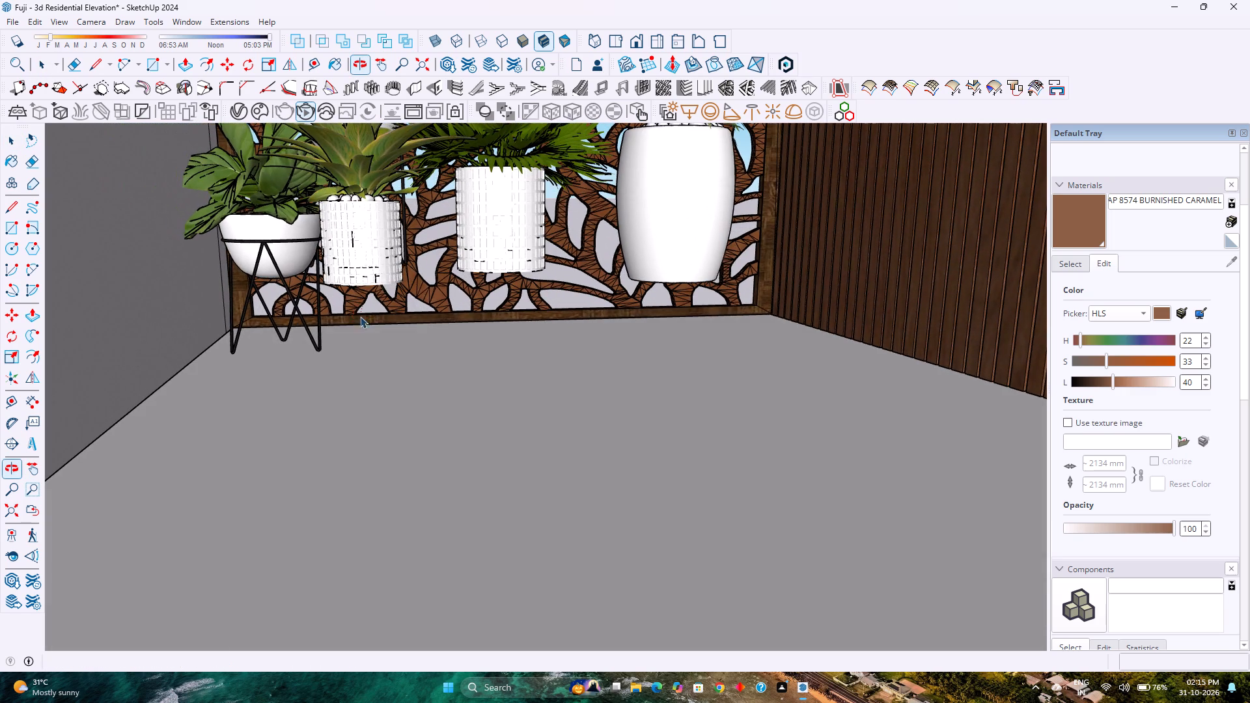
Open the plant pots set for editing and lower its three pots without stands about 1' 7/8" onto the balcony floor.
double_click(377, 268)
double_click(374, 266)
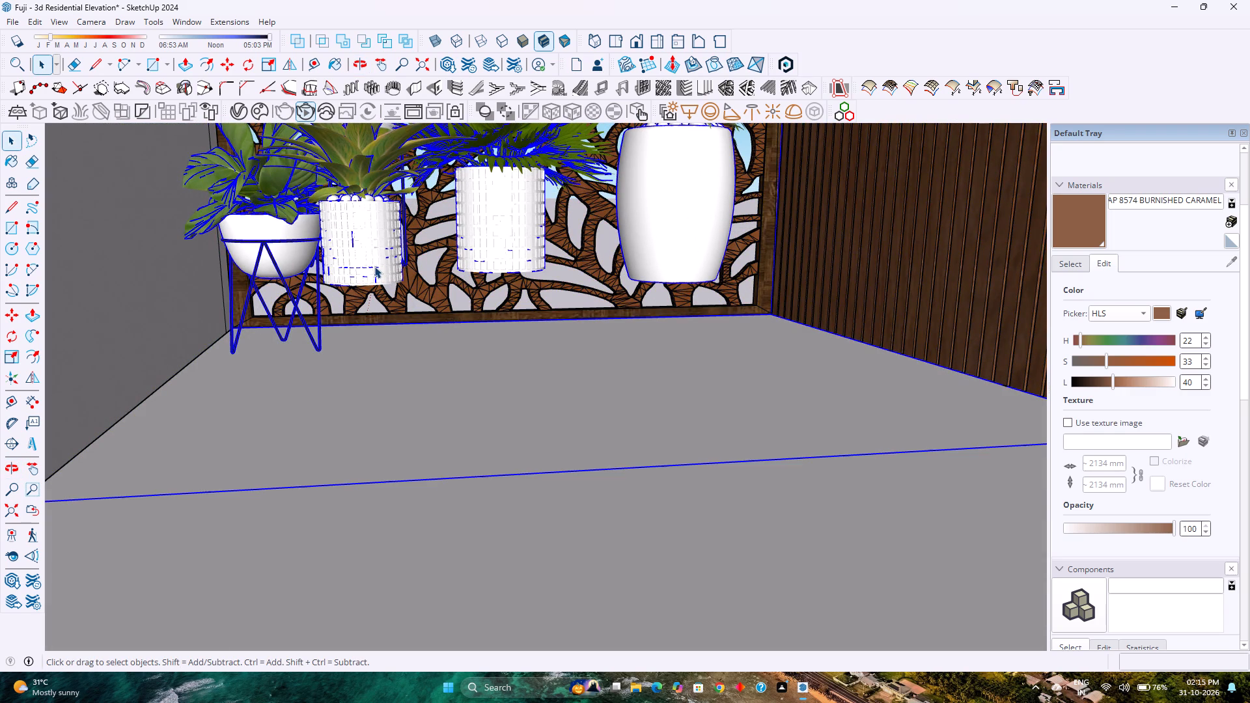
left_click(374, 266)
double_click(374, 266)
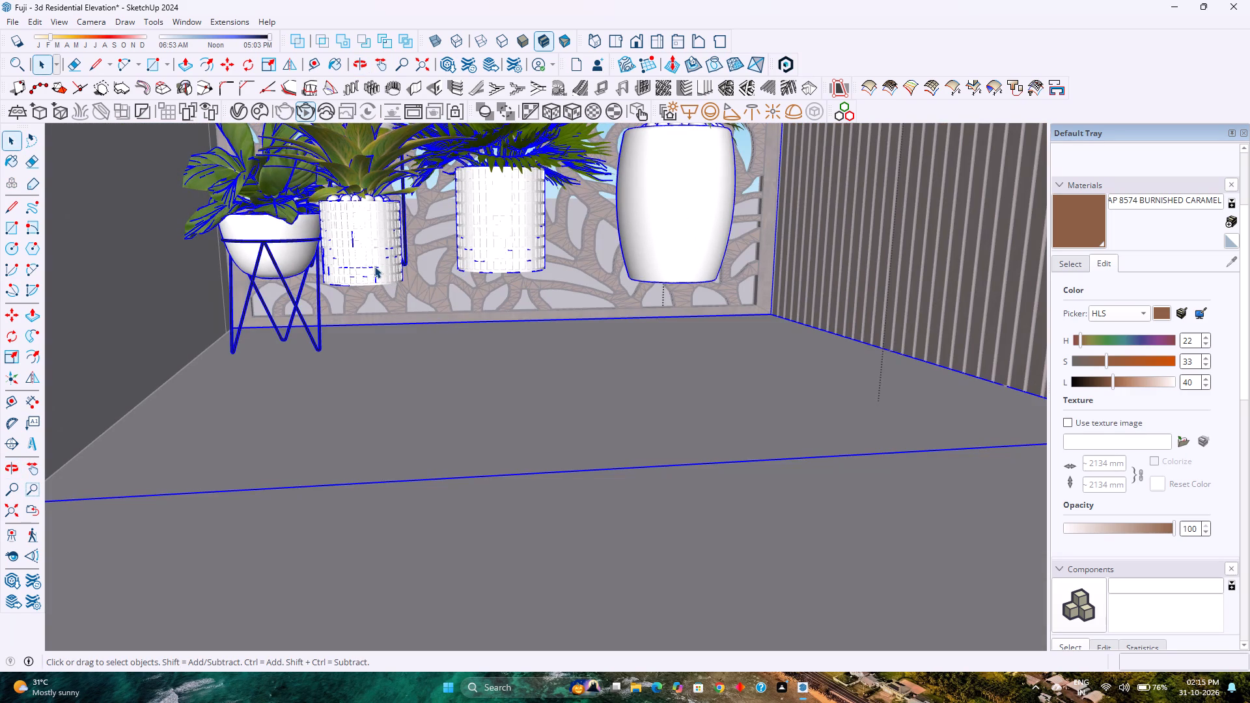
left_click(374, 266)
left_click(510, 250, "ctrl")
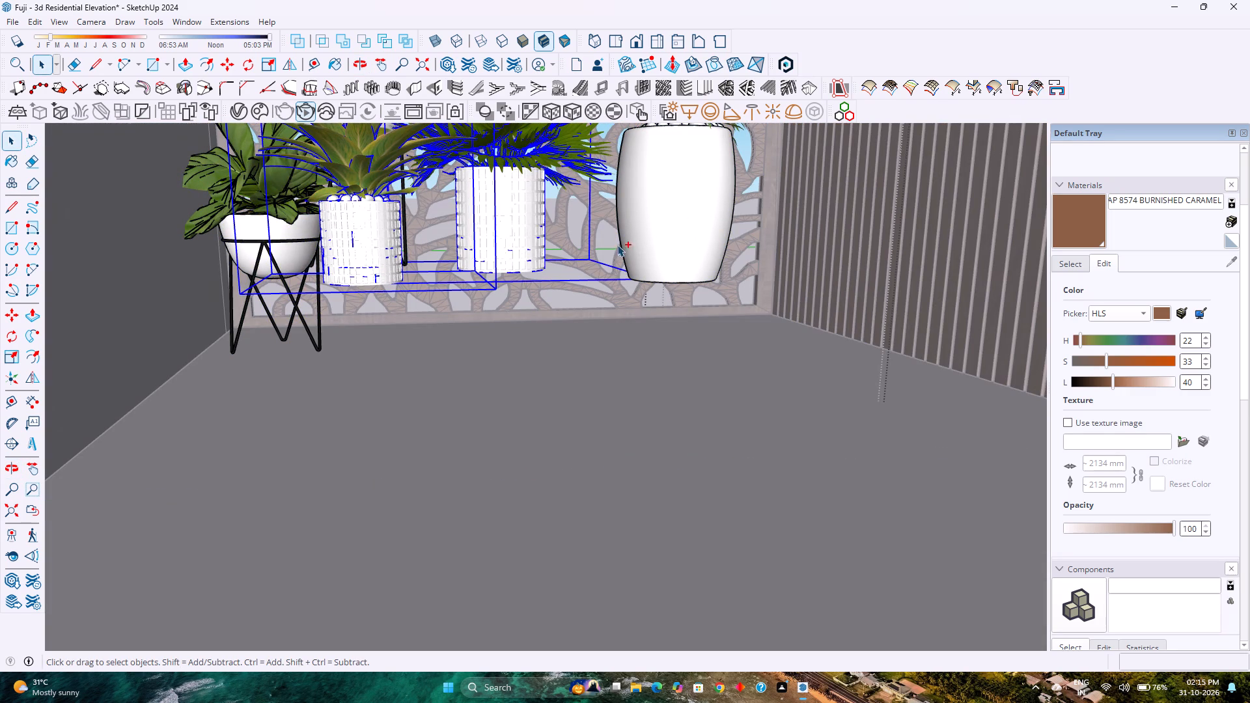
left_click(668, 237, "ctrl")
key("m")
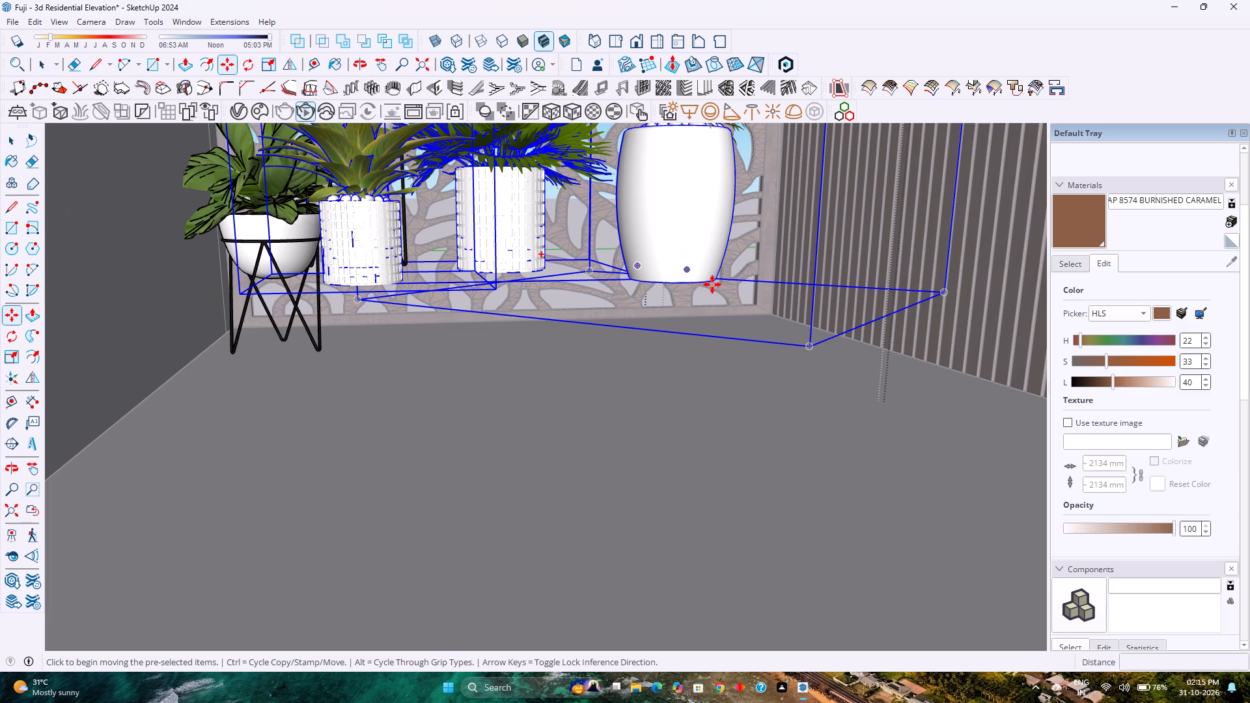
left_click(719, 281)
key("Up")
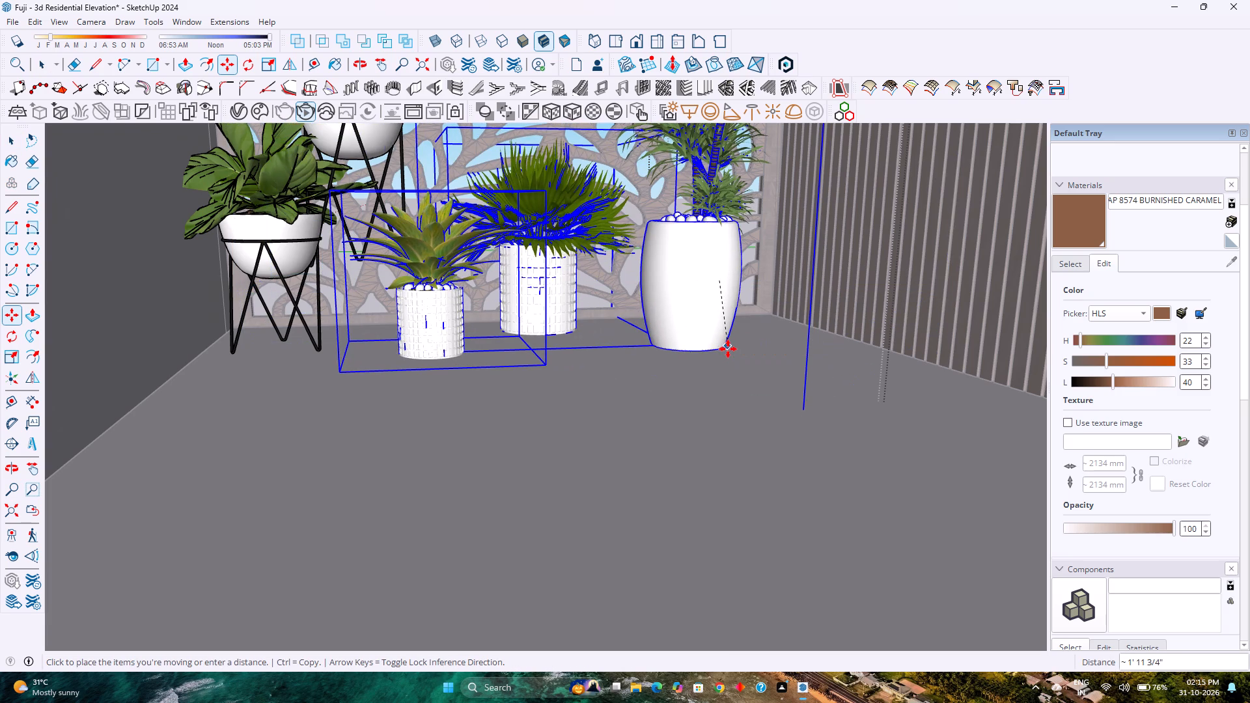
left_click(717, 387)
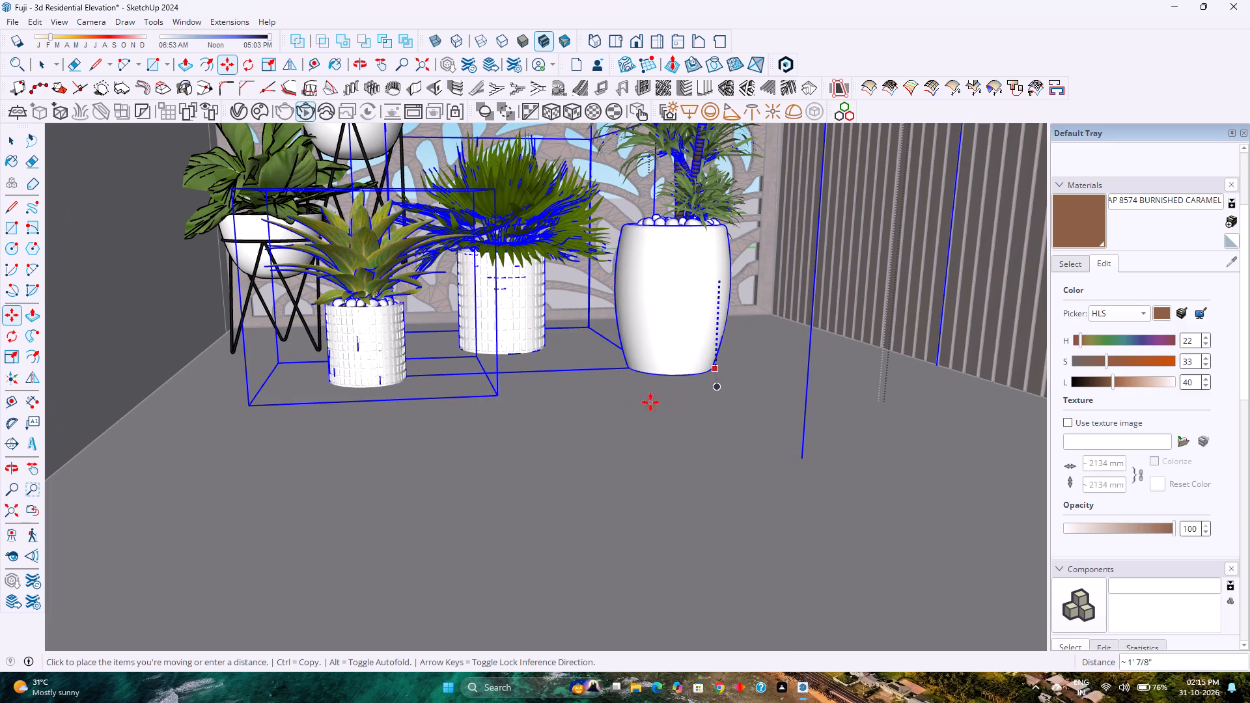
Move the three floor pots about 1' 11" along the green axis, away from the plants on stands and toward the slatted wall.
scroll(497, 419, "down", 7)
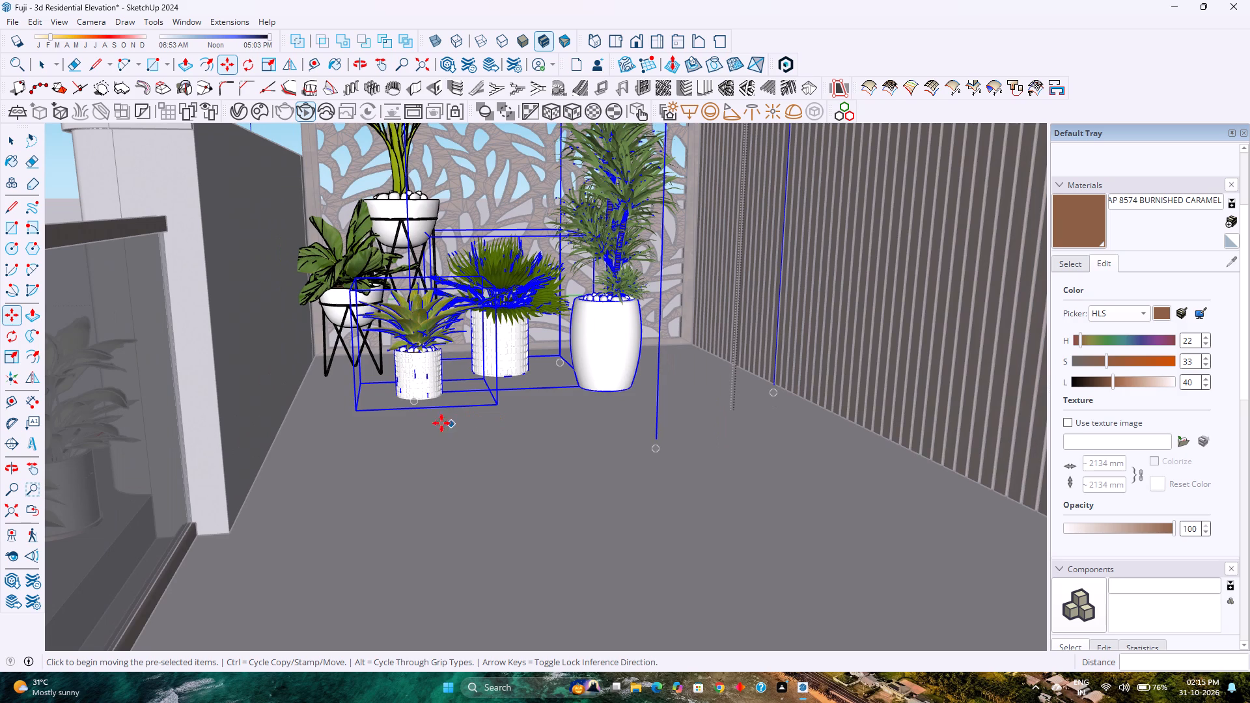
left_click(352, 411)
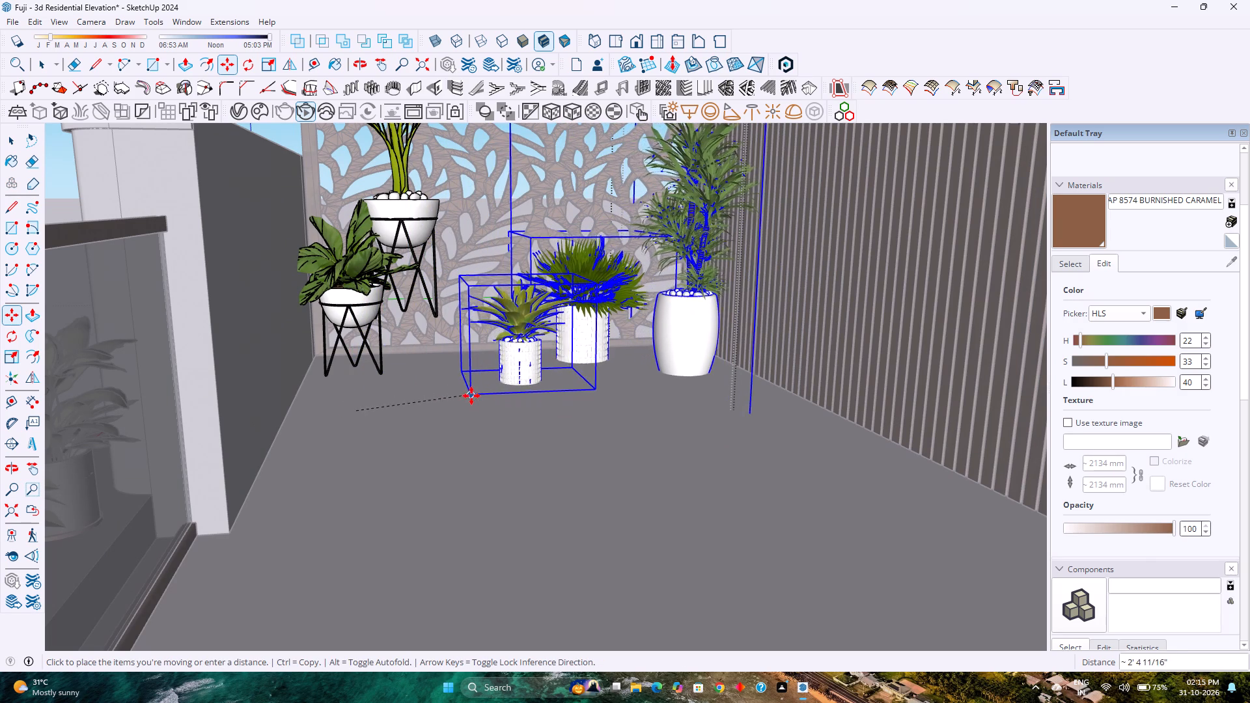
left_click(473, 400)
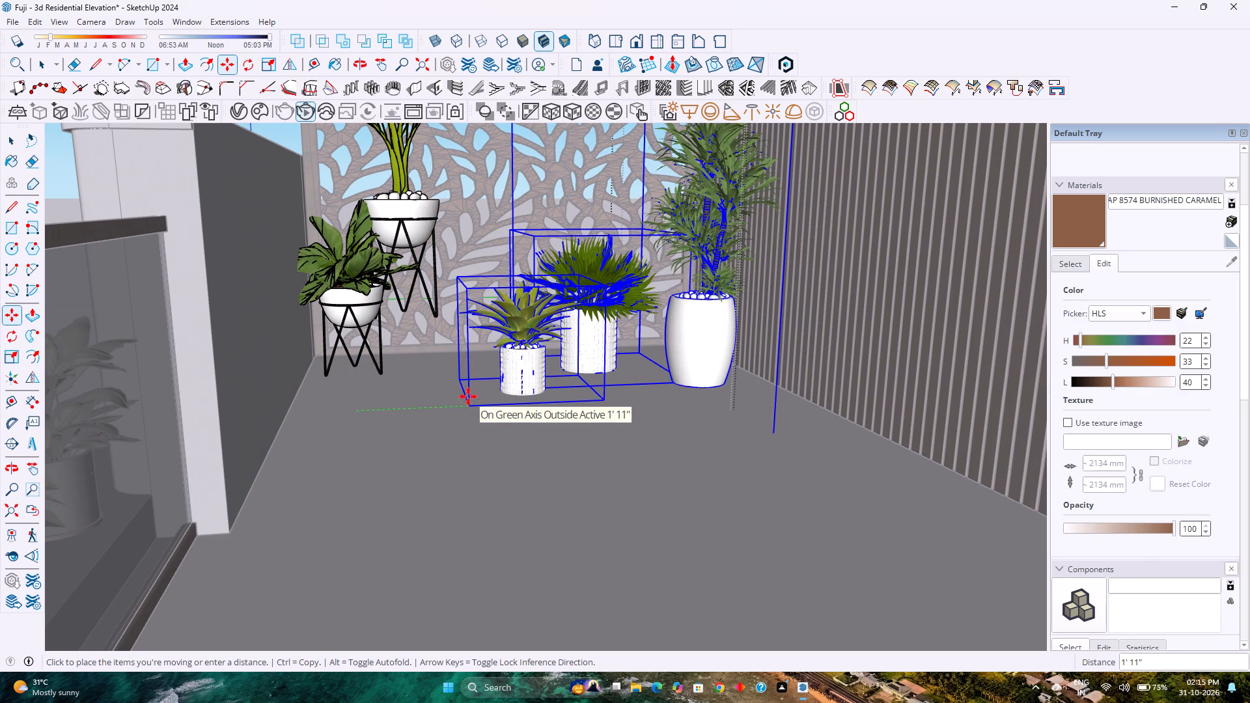
key("space")
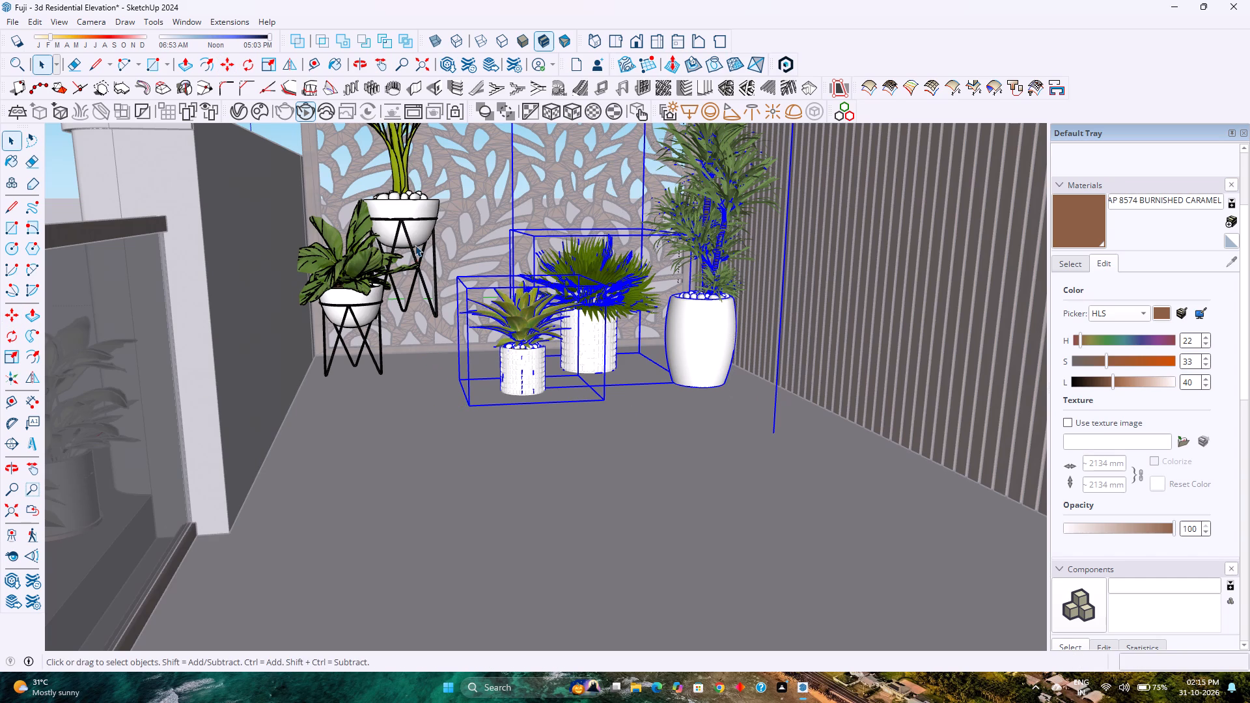
Move the palm on the taller stand about 7' 5/16" away from the leaf-patterned screen, in front of the smaller plant stand.
scroll(415, 245, "up", 3)
left_click(413, 227)
key("m")
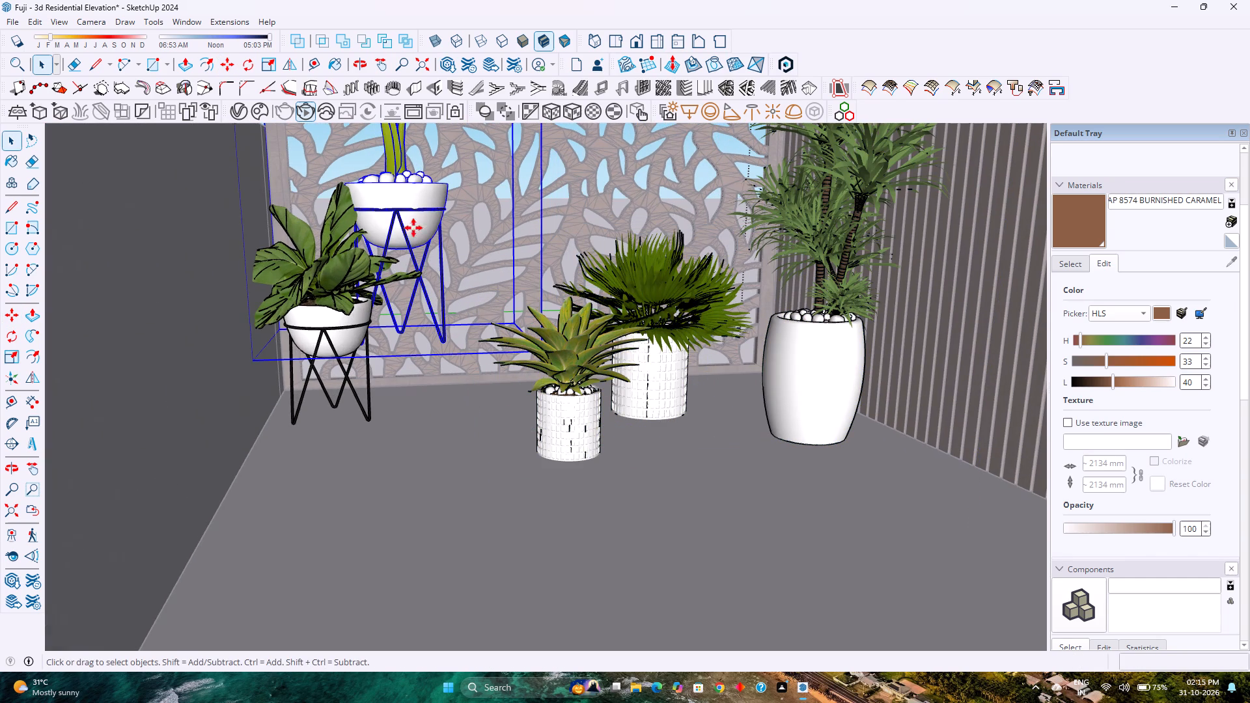
left_click(400, 358)
left_click(358, 534)
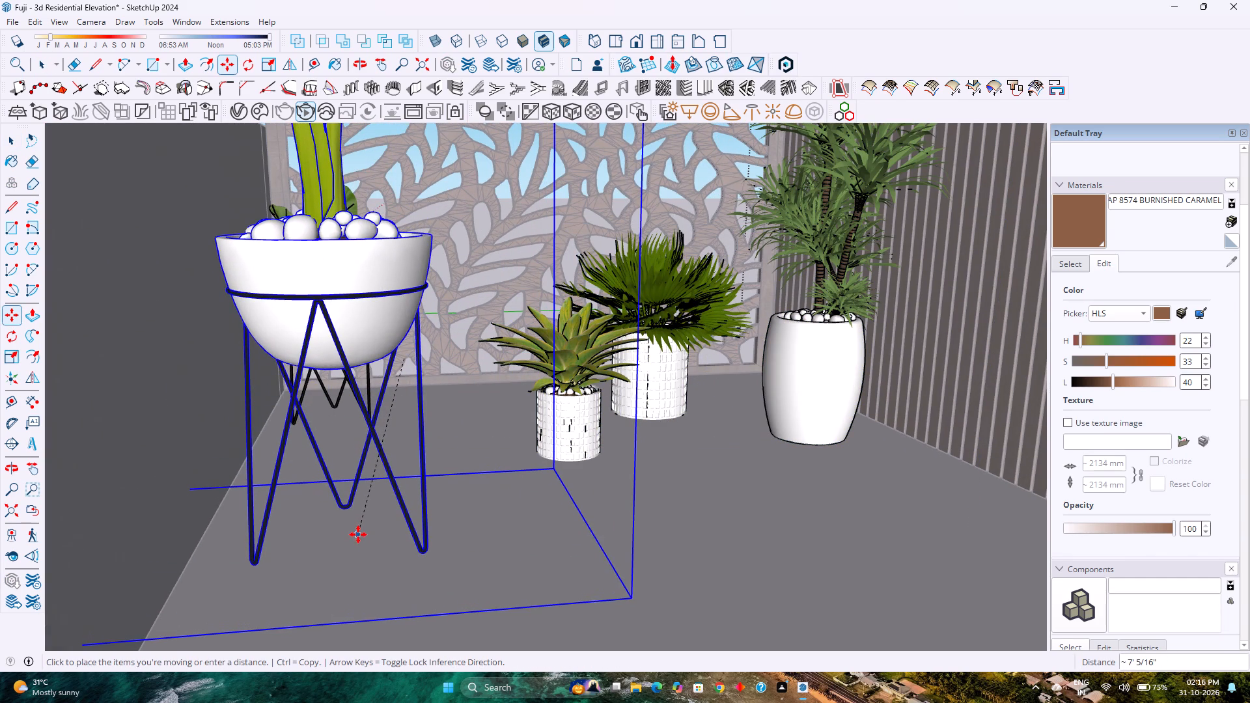
Lower the palm on its stand about 7 1/4" vertically so its base meets the balcony floor.
scroll(400, 547, "down", 9)
middle_click_drag(399, 543, 239, 519)
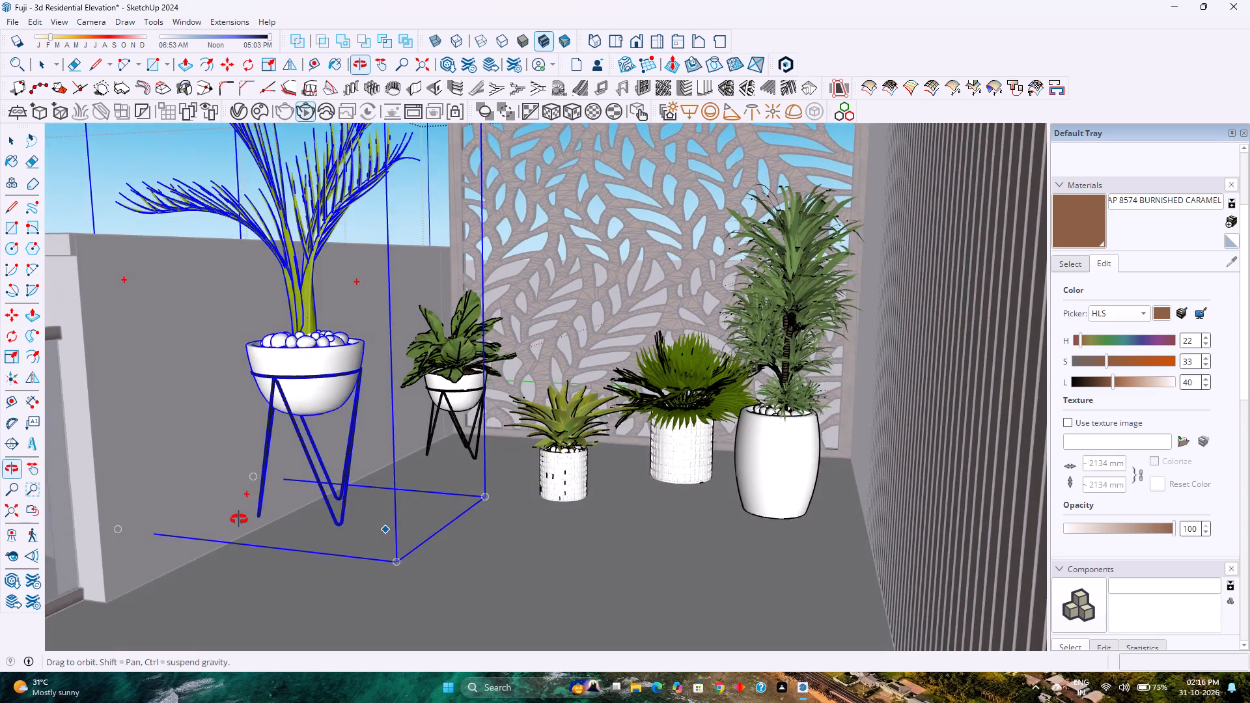
middle_click_drag(239, 519, 265, 506)
left_click(420, 556)
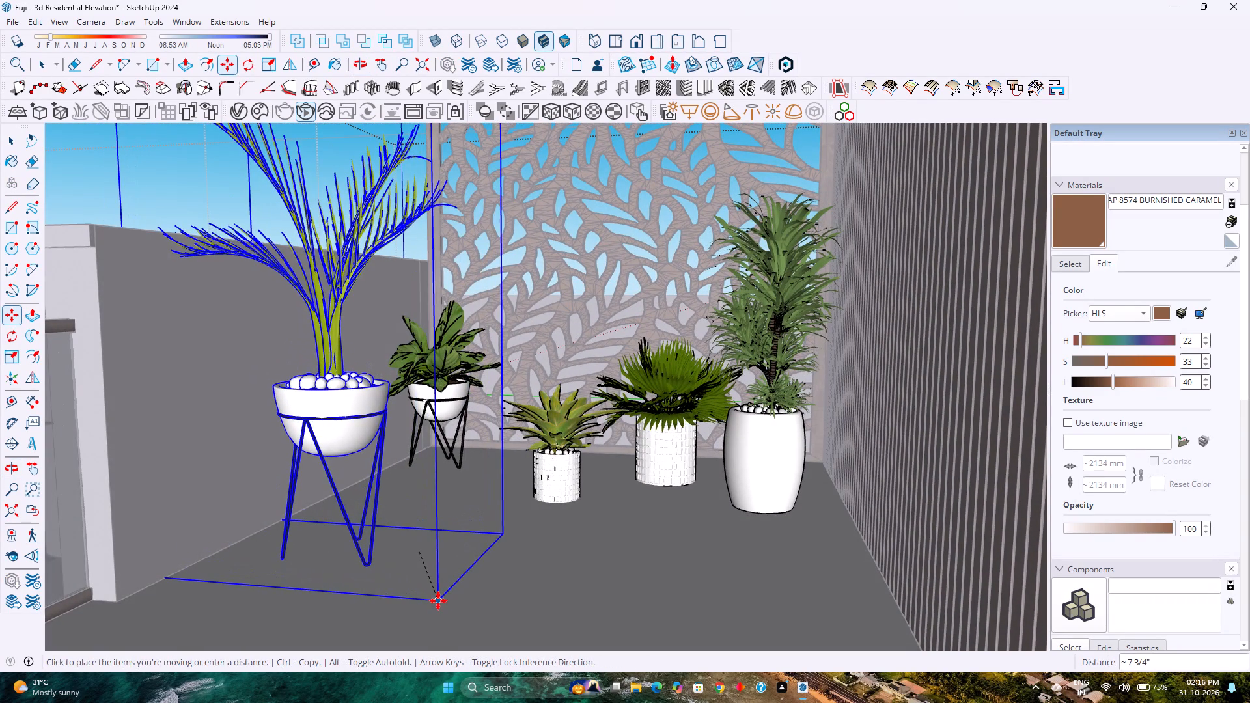
key("Up")
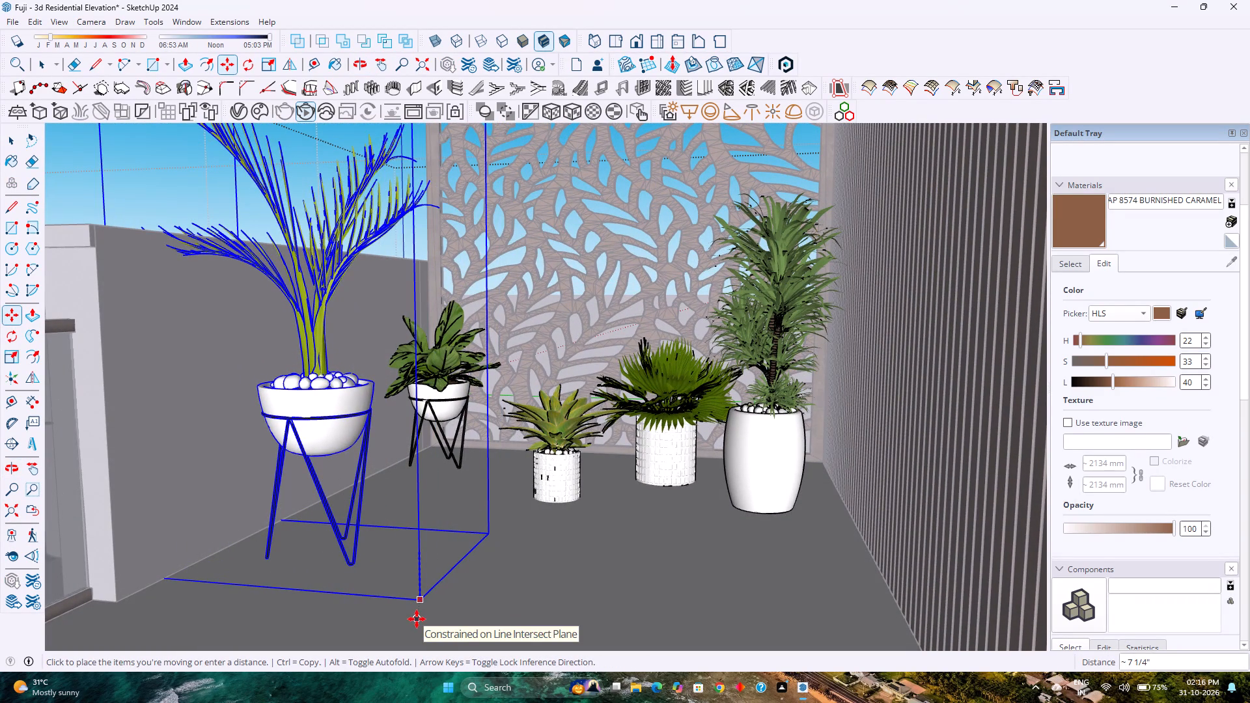
left_click(417, 619)
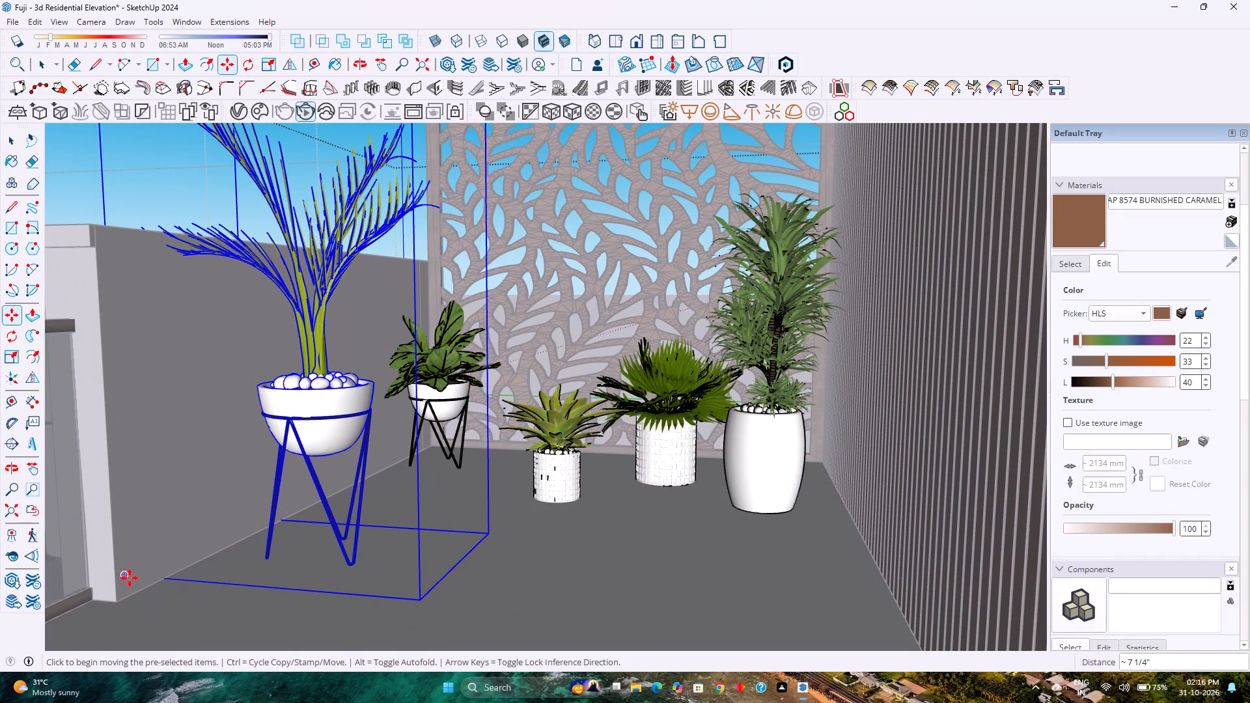
Move the palm on its stand about 5' 8 5/16" back toward the leaf-patterned screen, beside the smaller plant stand.
left_click(129, 578)
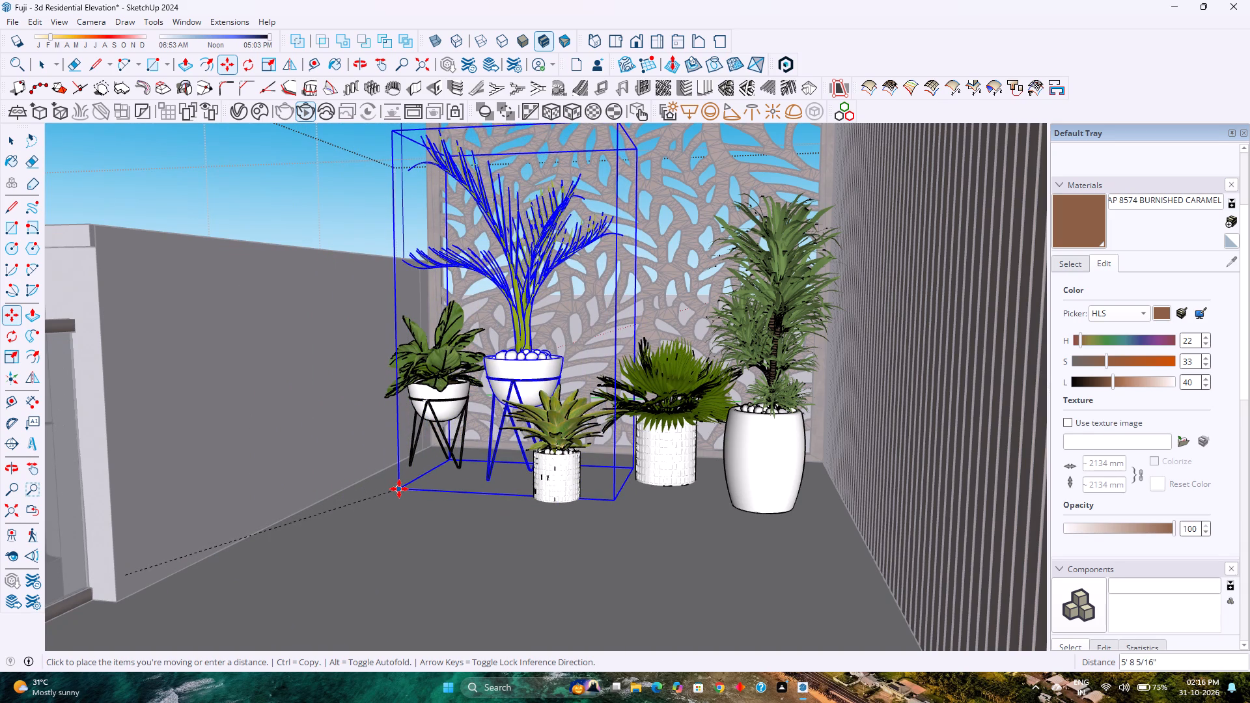
left_click(399, 489)
key("space")
Examine the rearranged balcony plants from the whole-building view and from above the parapet, clearing the selection.
scroll(419, 492, "down", 4)
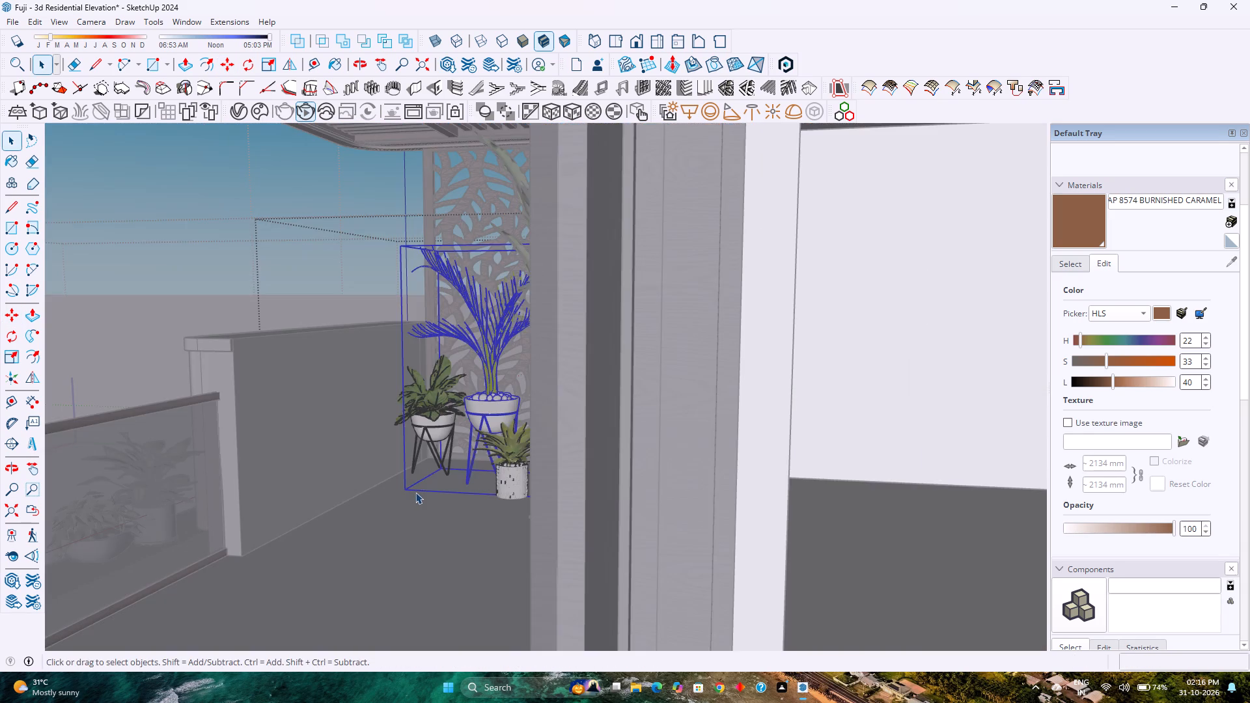
middle_click_drag(415, 492, 686, 539)
scroll(686, 535, "down", 5)
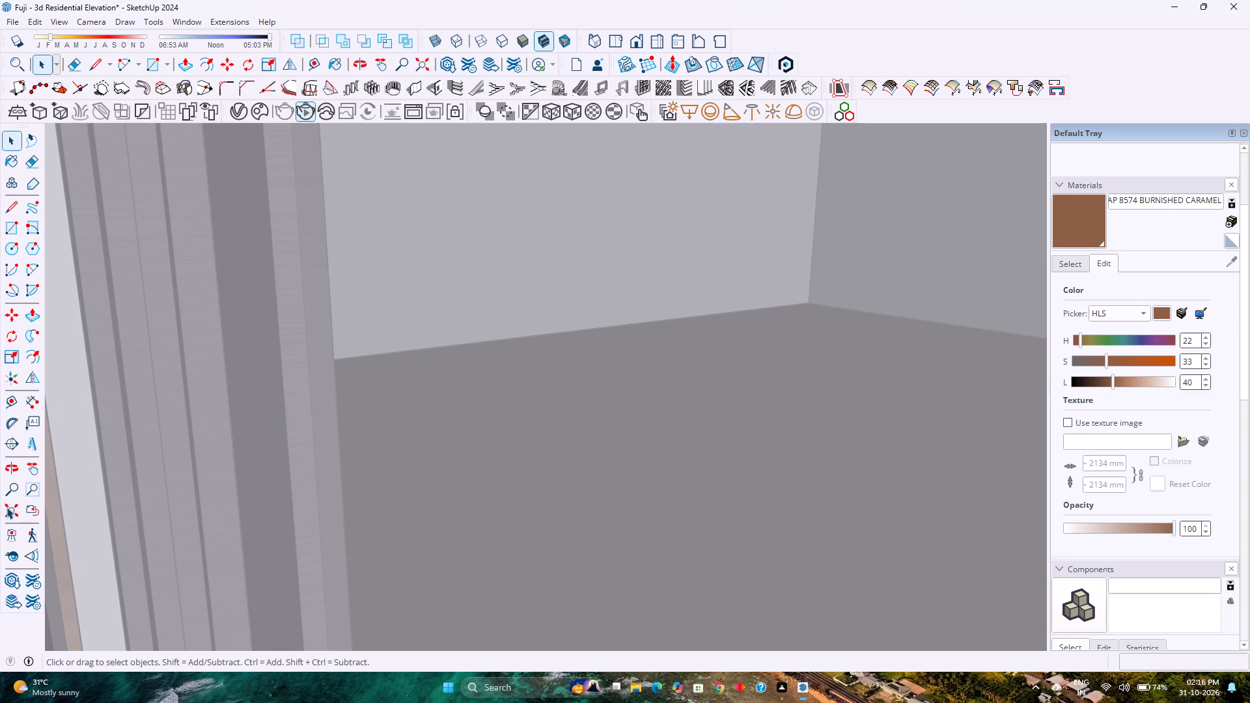
left_click(9, 508)
scroll(575, 448, "down", 9)
scroll(575, 448, "up", 1)
scroll(575, 448, "down", 4)
scroll(575, 448, "up", 4)
scroll(575, 448, "down", 4)
scroll(575, 448, "up", 4)
scroll(575, 448, "down", 4)
scroll(575, 448, "up", 2)
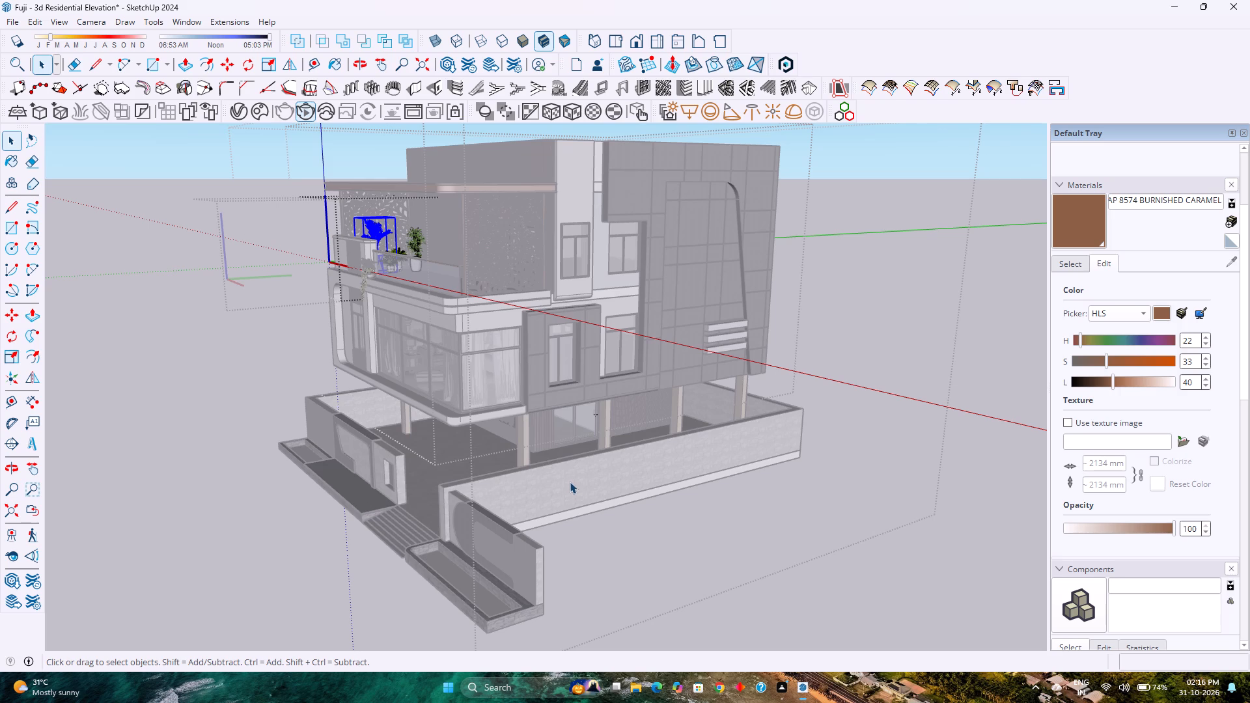
scroll(380, 191, "up", 3)
scroll(361, 244, "up", 10)
scroll(368, 261, "up", 20)
scroll(368, 261, "up", 3)
middle_click_drag(374, 259, 400, 300)
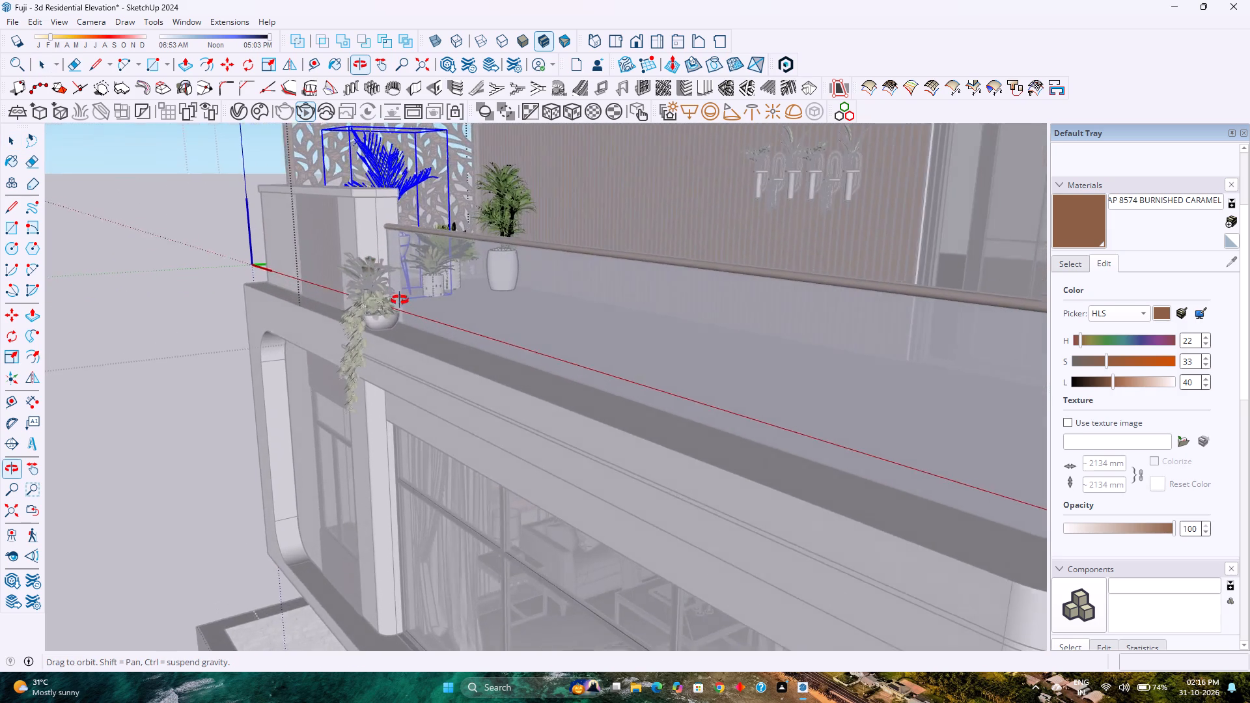
middle_click_drag(400, 300, 418, 351)
key("Escape")
scroll(404, 290, "down", 7)
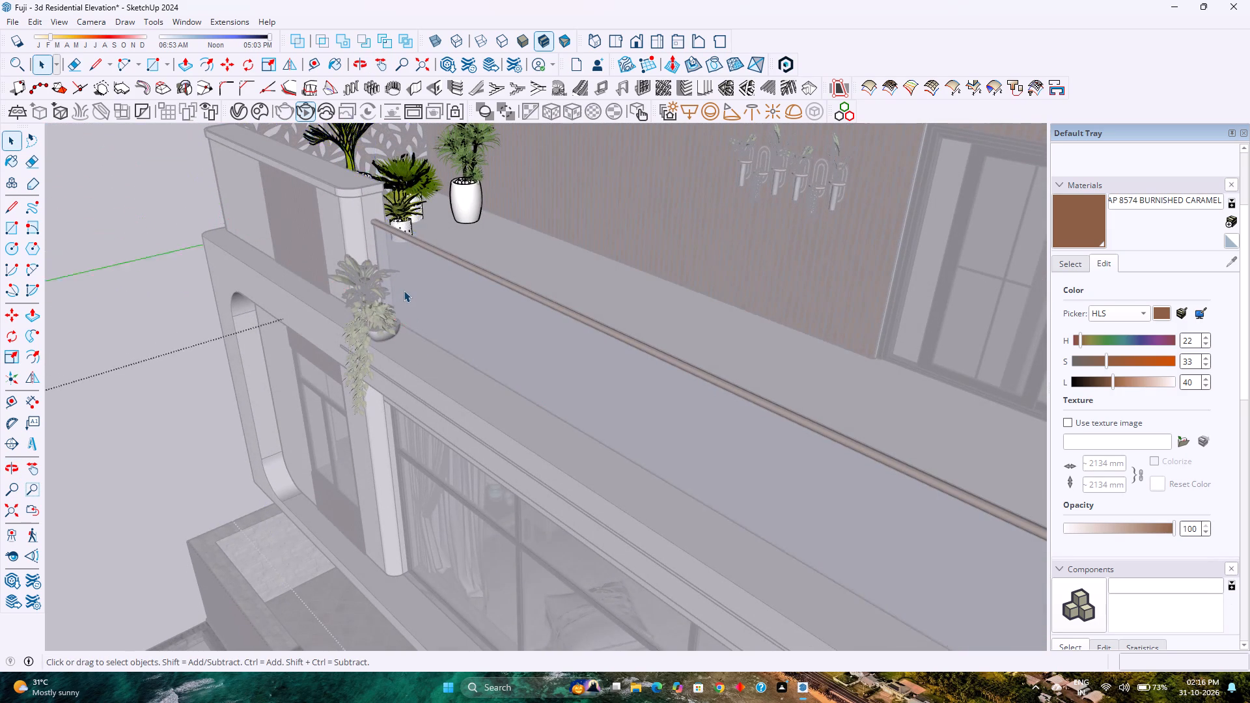
scroll(404, 290, "down", 7)
middle_click_drag(404, 290, 425, 471, "shift")
scroll(415, 413, "up", 20)
scroll(415, 413, "up", 6)
middle_click(225, 376)
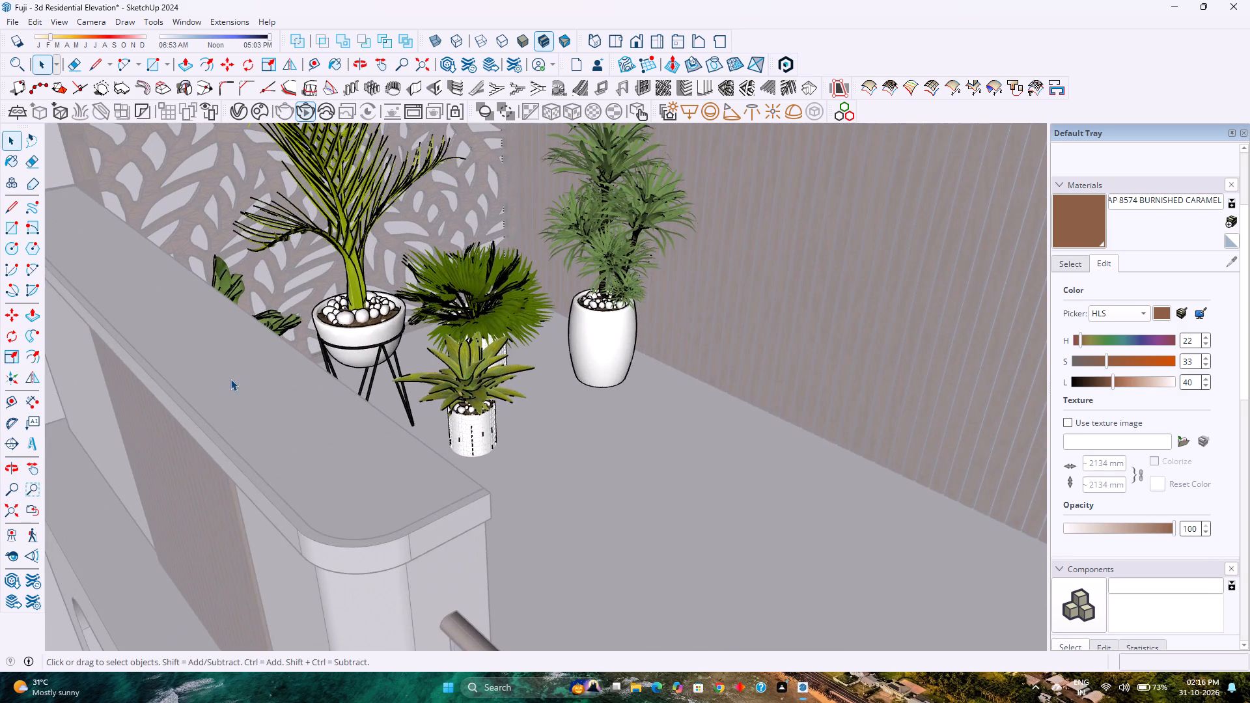
middle_click_drag(243, 383, 587, 436)
scroll(559, 408, "down", 12)
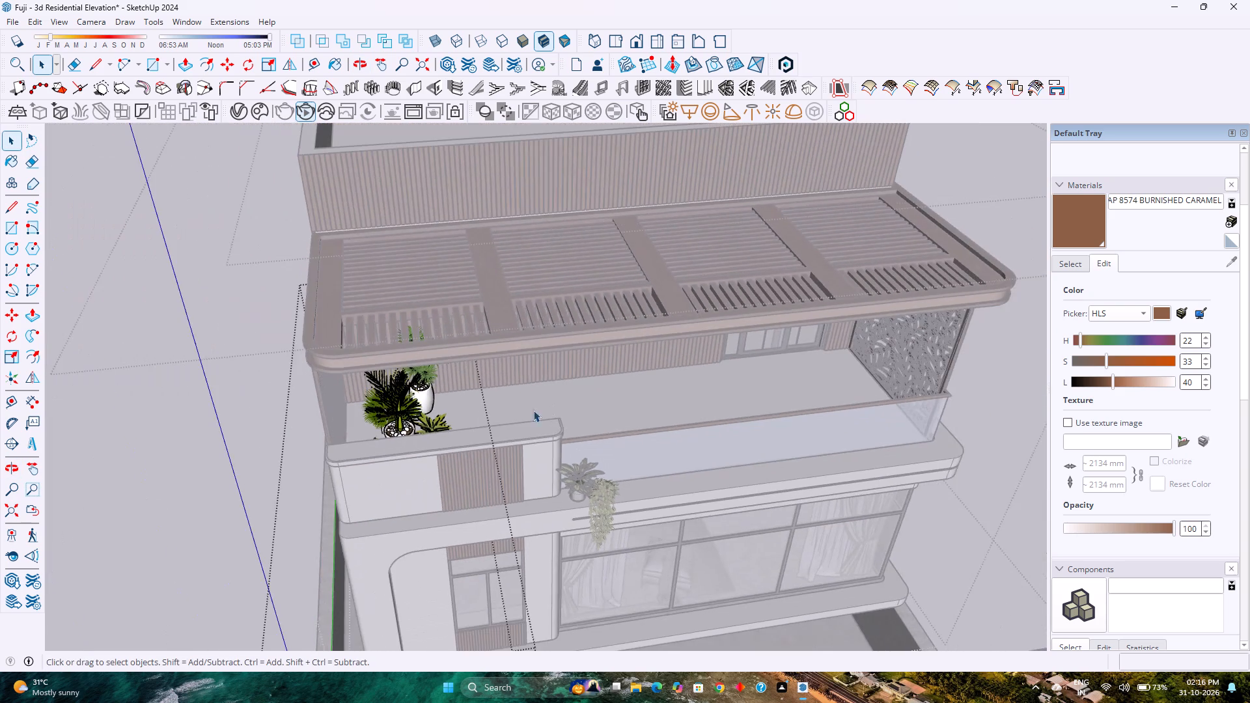
Move the palm on its stand about 4' 3 5/8" into the corner between the leaf-patterned screen and the slatted wall.
scroll(431, 422, "up", 18)
double_click(387, 429)
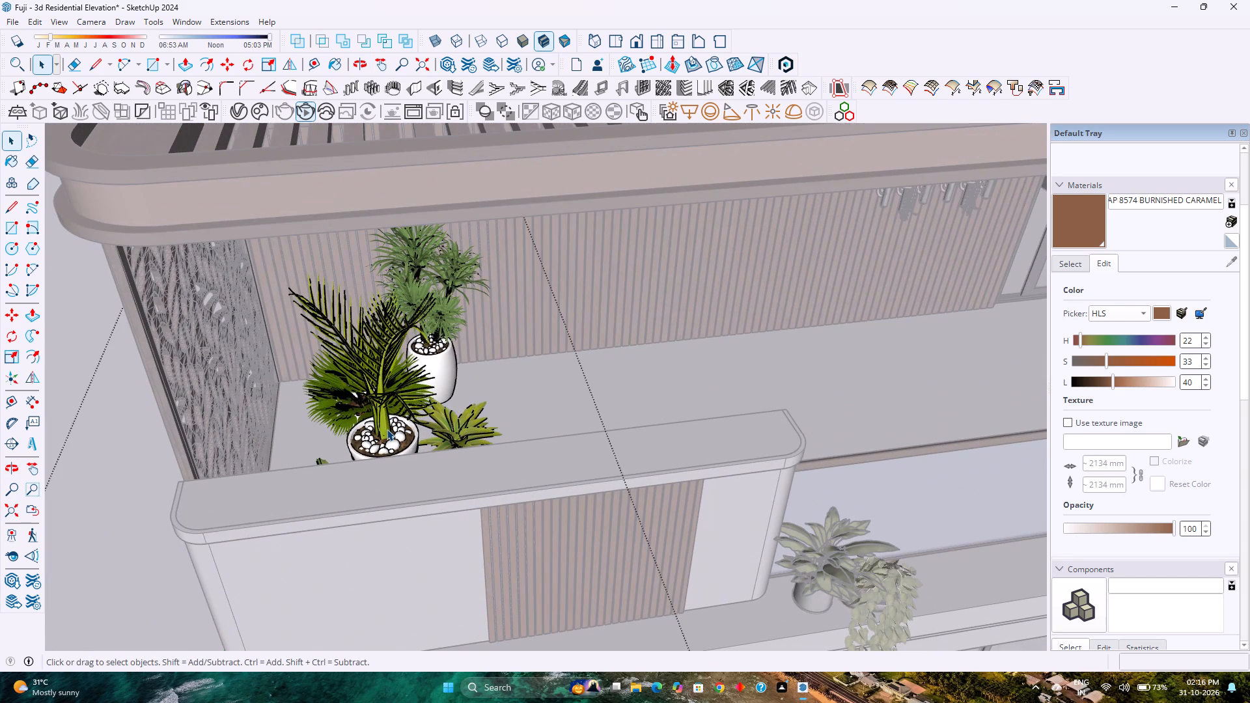
scroll(387, 429, "up", 10)
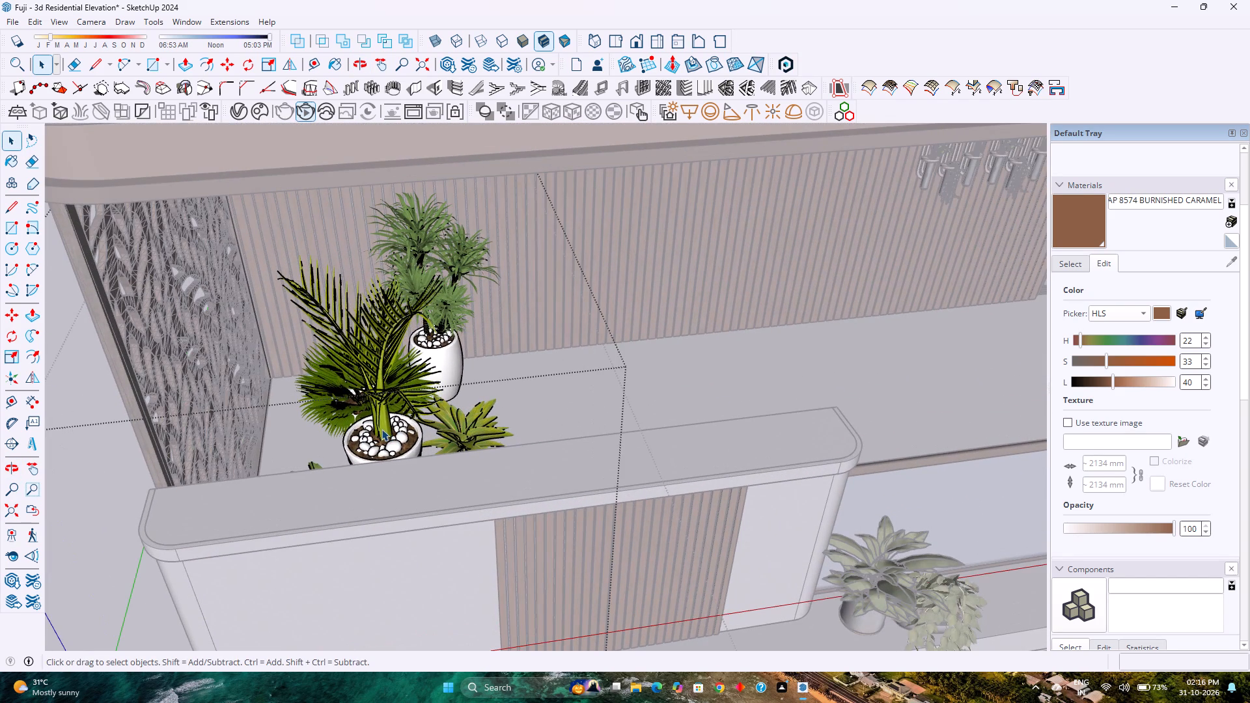
scroll(382, 429, "up", 5)
left_click(383, 447)
scroll(383, 447, "up", 4)
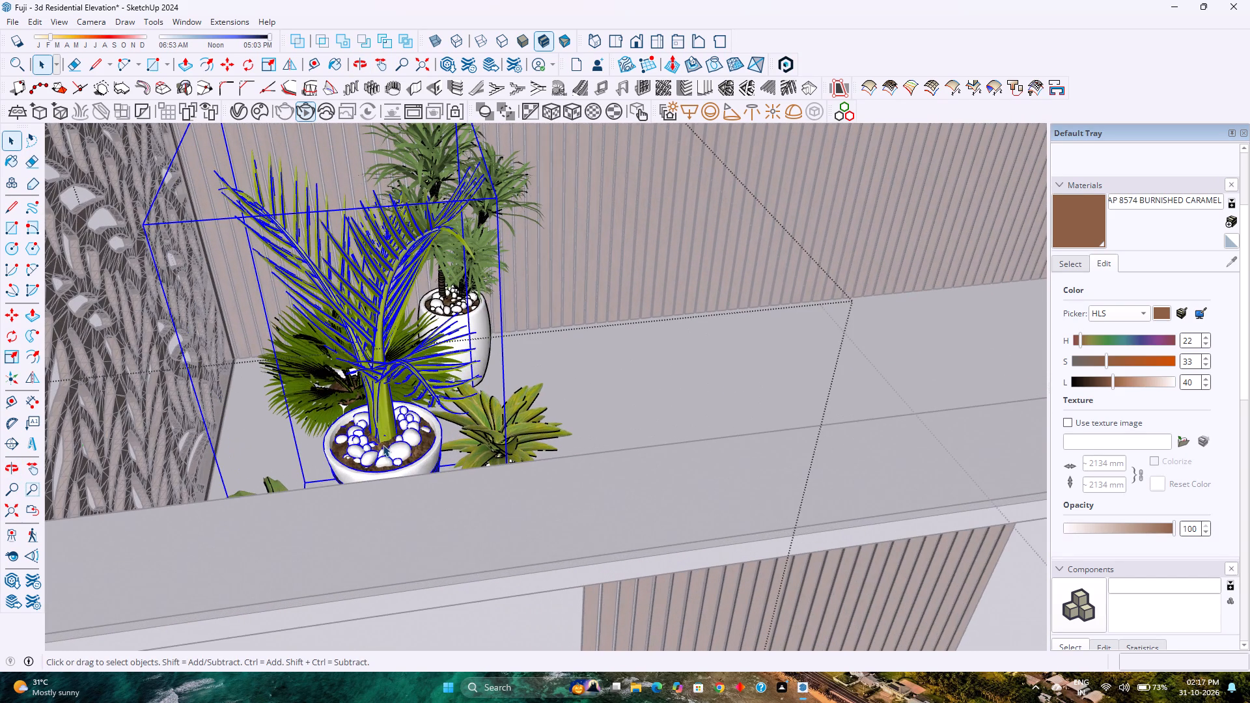
scroll(382, 443, "down", 1)
key("m")
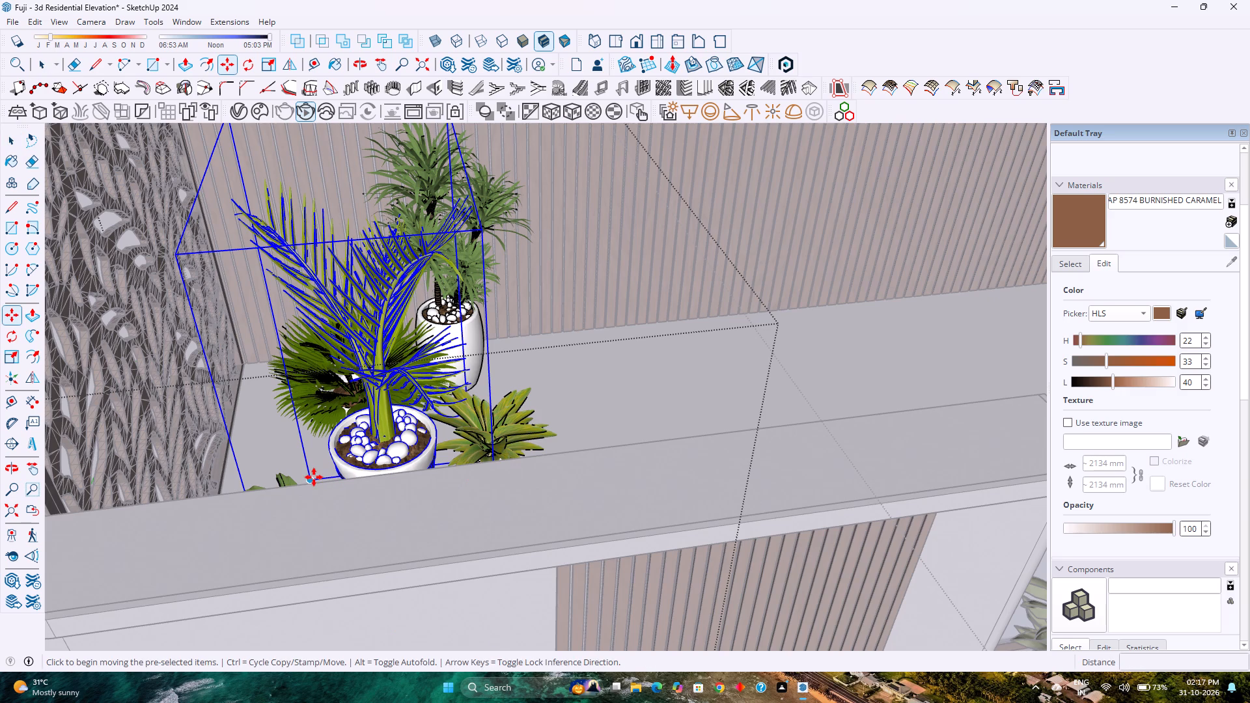
left_click(311, 480)
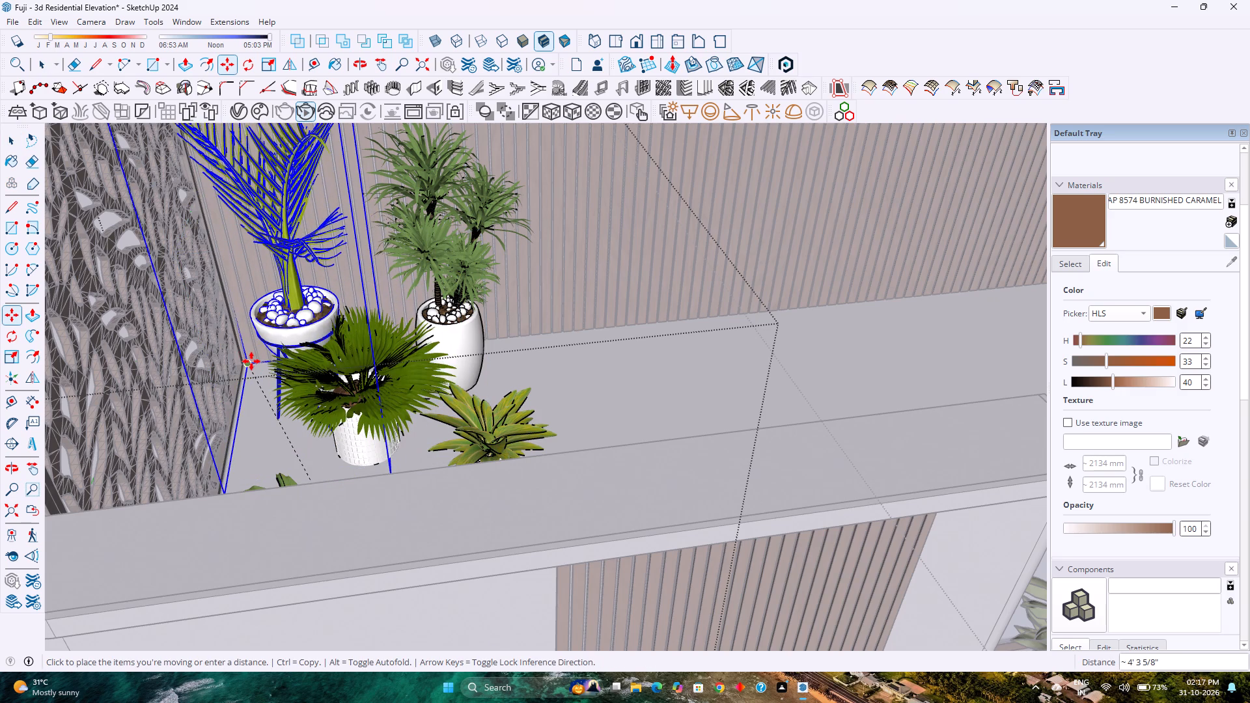
left_click(252, 366)
scroll(252, 366, "down", 7)
key("space")
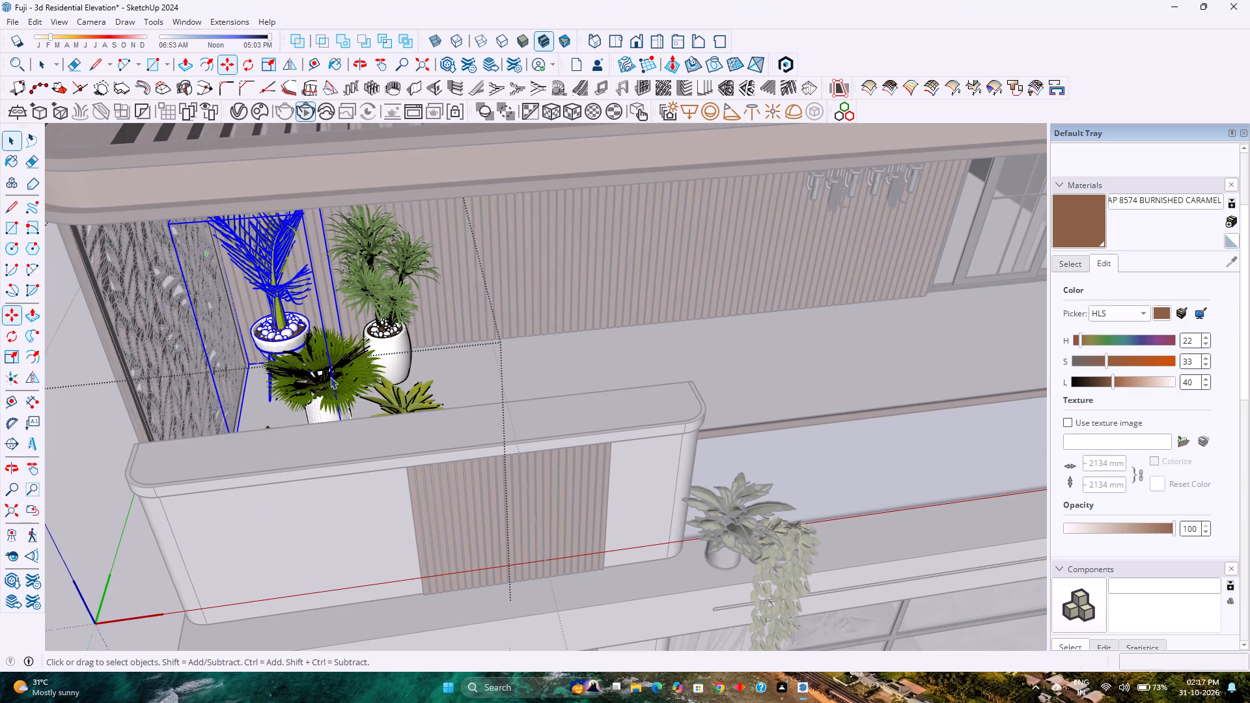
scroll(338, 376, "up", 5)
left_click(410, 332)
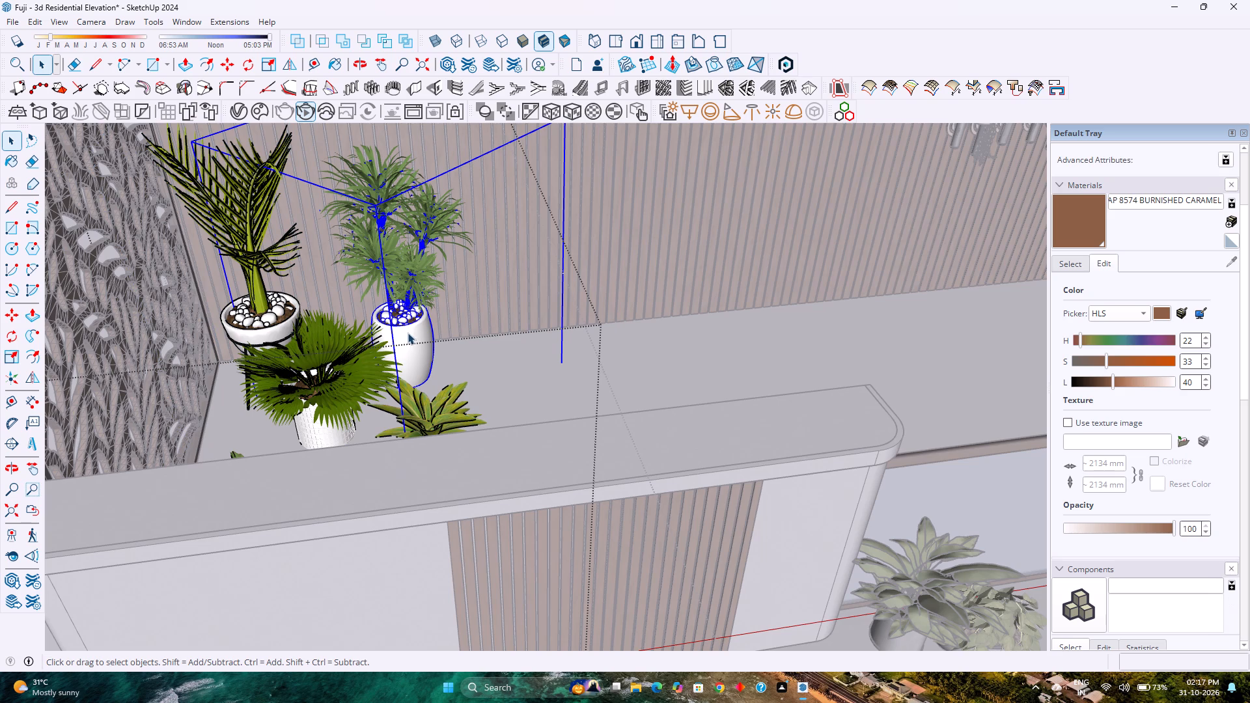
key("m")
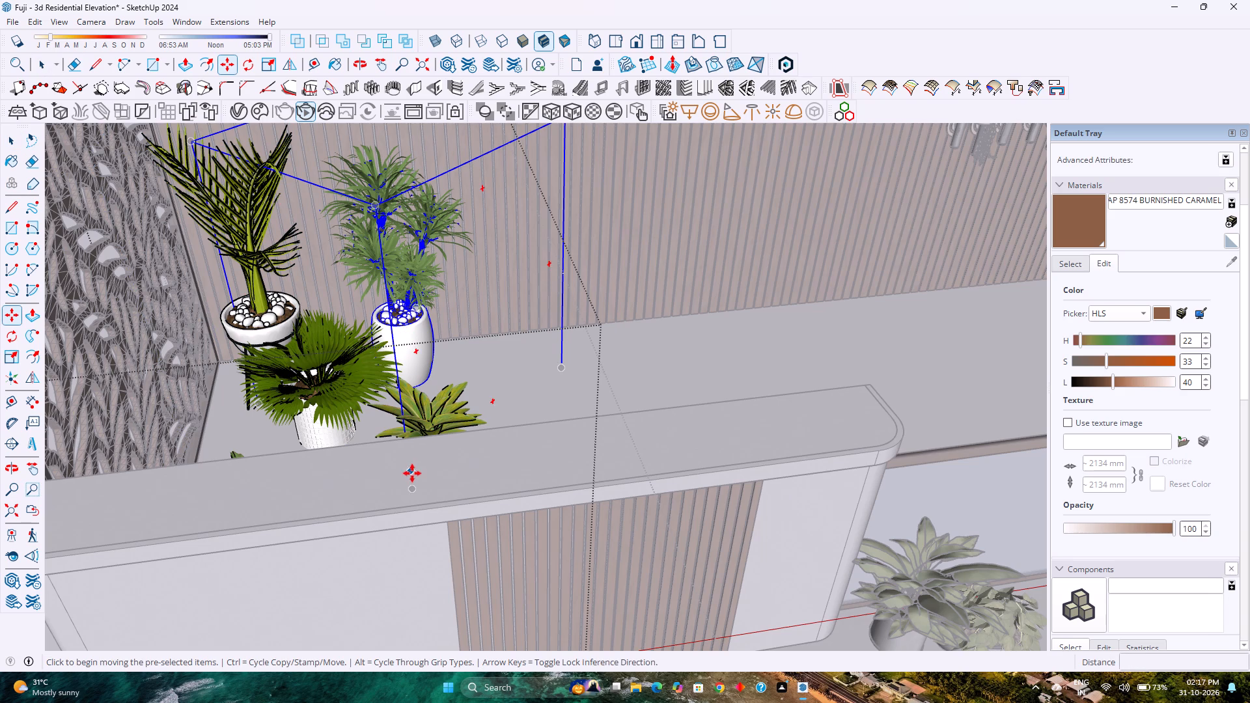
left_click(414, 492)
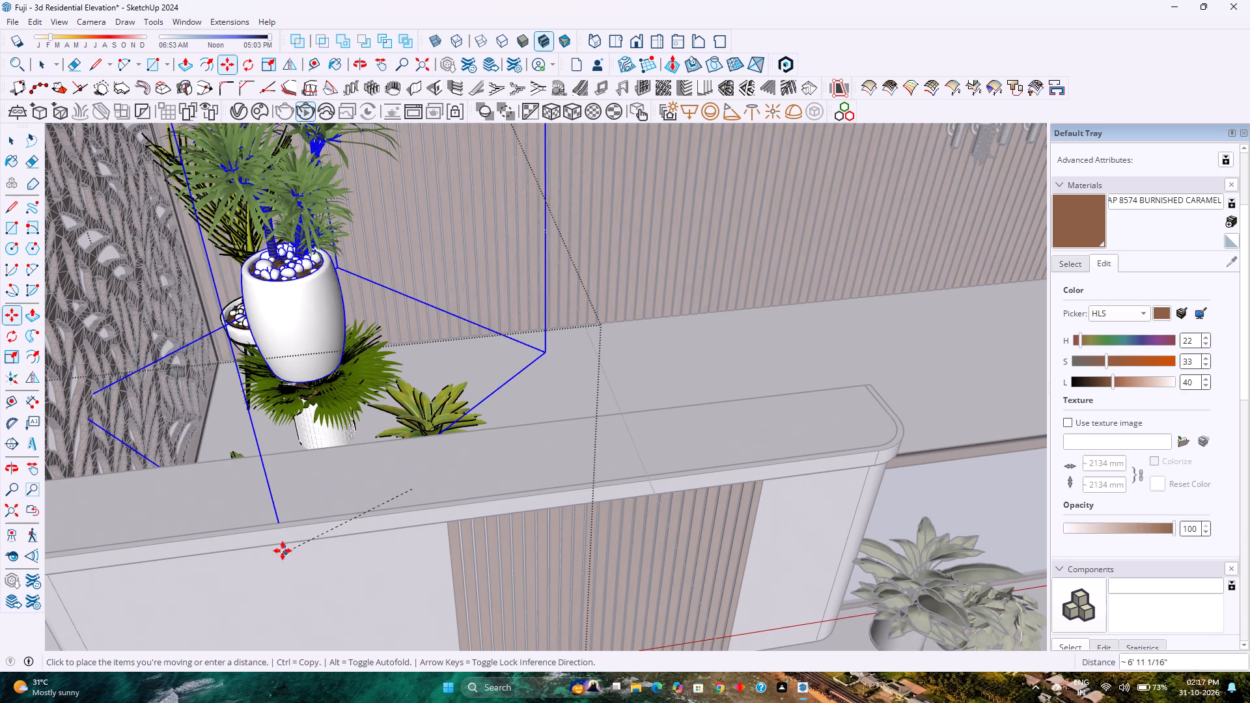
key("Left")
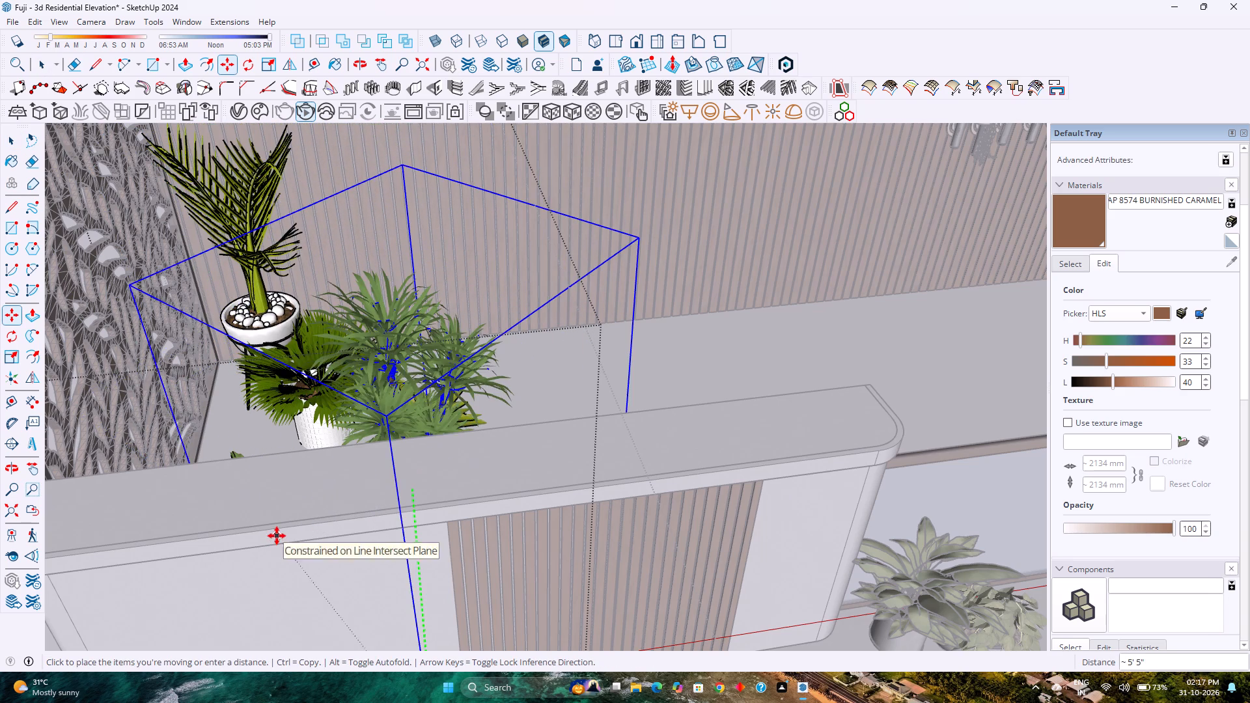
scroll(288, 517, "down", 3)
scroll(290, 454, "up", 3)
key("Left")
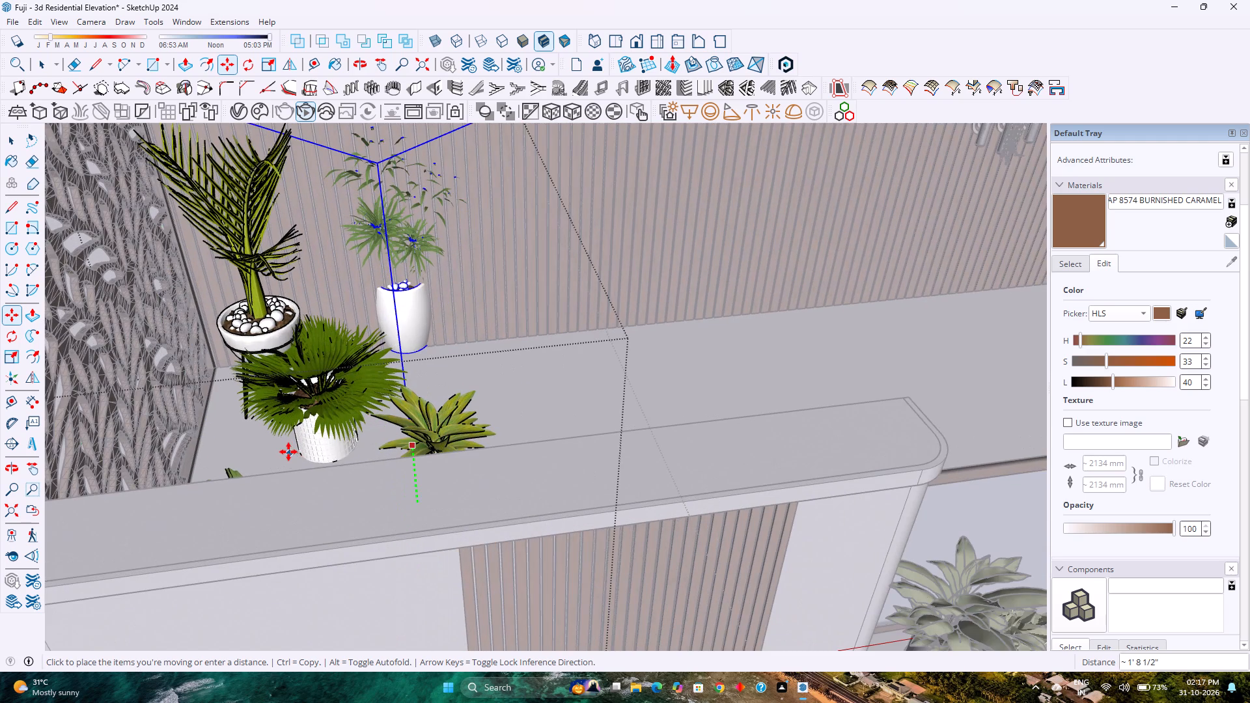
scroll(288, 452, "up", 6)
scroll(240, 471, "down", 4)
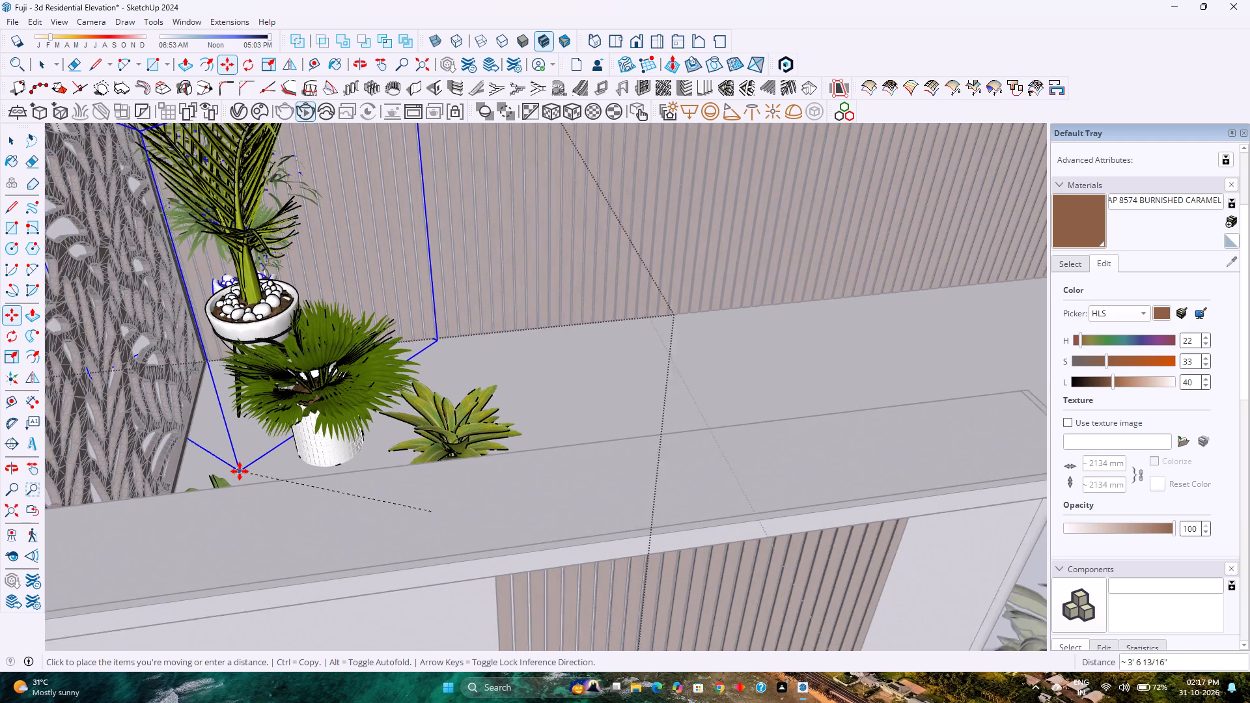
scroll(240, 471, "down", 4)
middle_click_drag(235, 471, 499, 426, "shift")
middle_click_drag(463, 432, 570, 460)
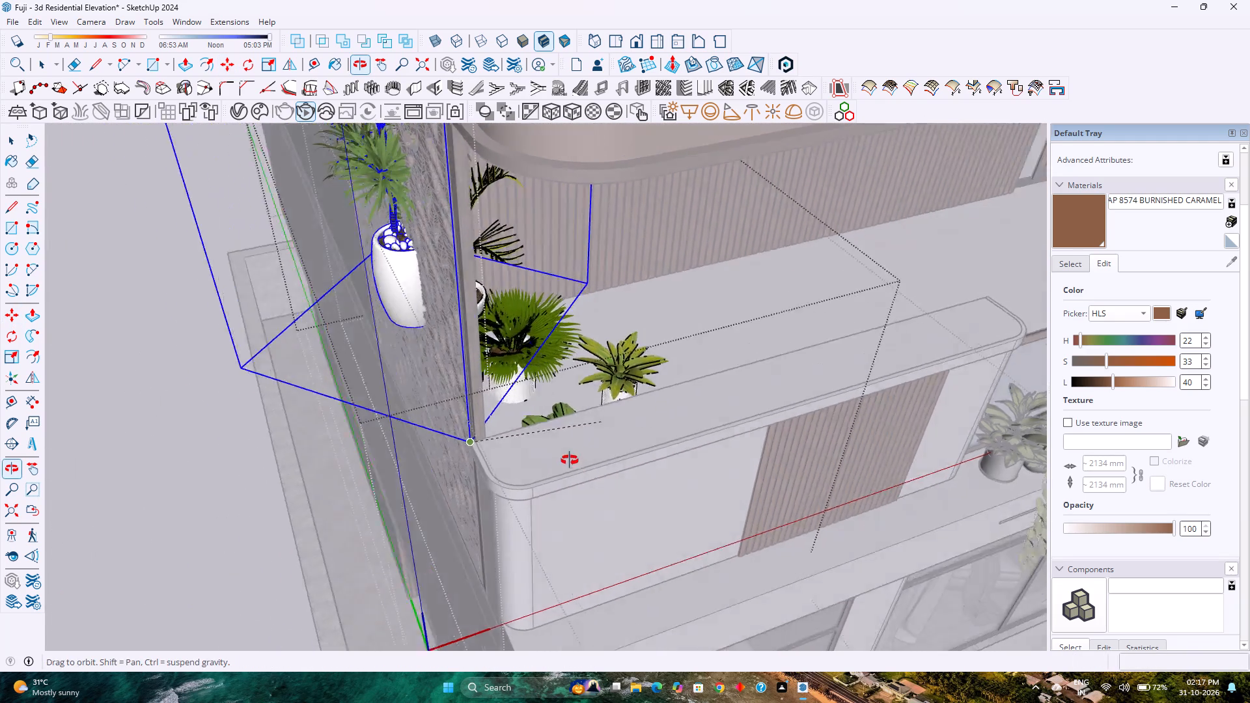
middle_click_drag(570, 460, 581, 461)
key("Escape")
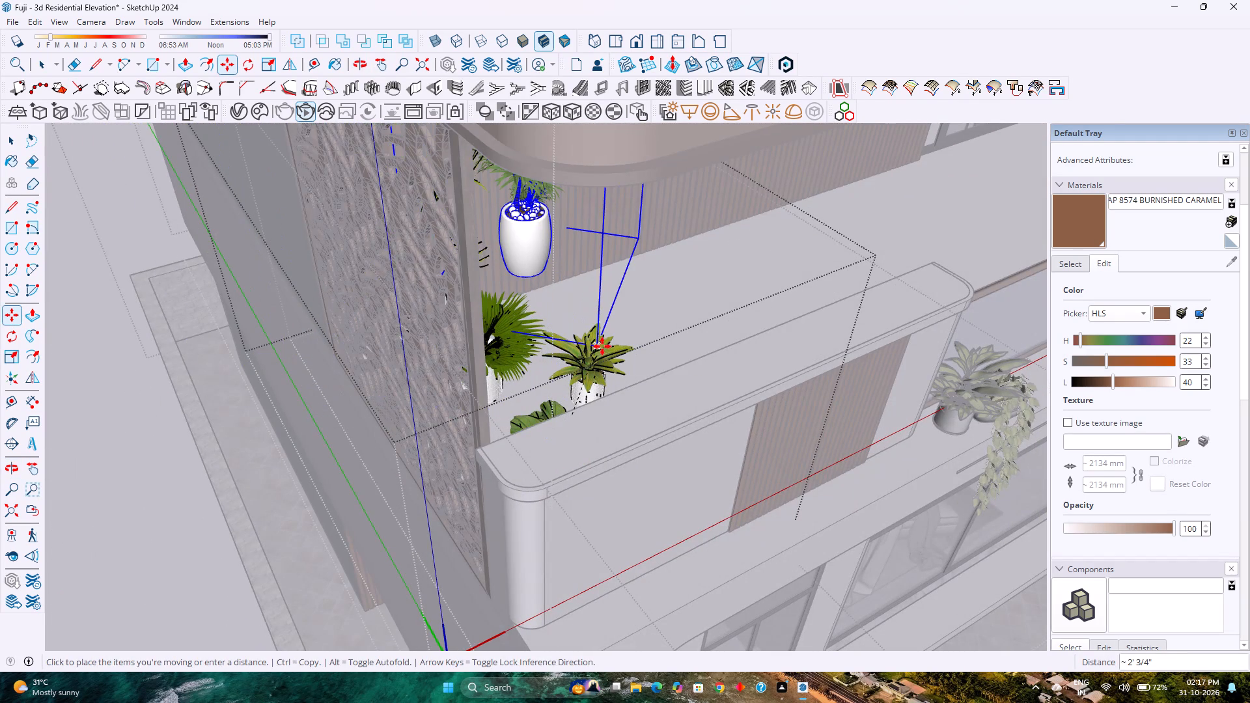
Move the multi-stemmed plant in the tall white pot about 4' 7 5/8" across the balcony floor toward the leaf-patterned screen and front parapet.
scroll(635, 315, "up", 13)
middle_click_drag(651, 313, 637, 342)
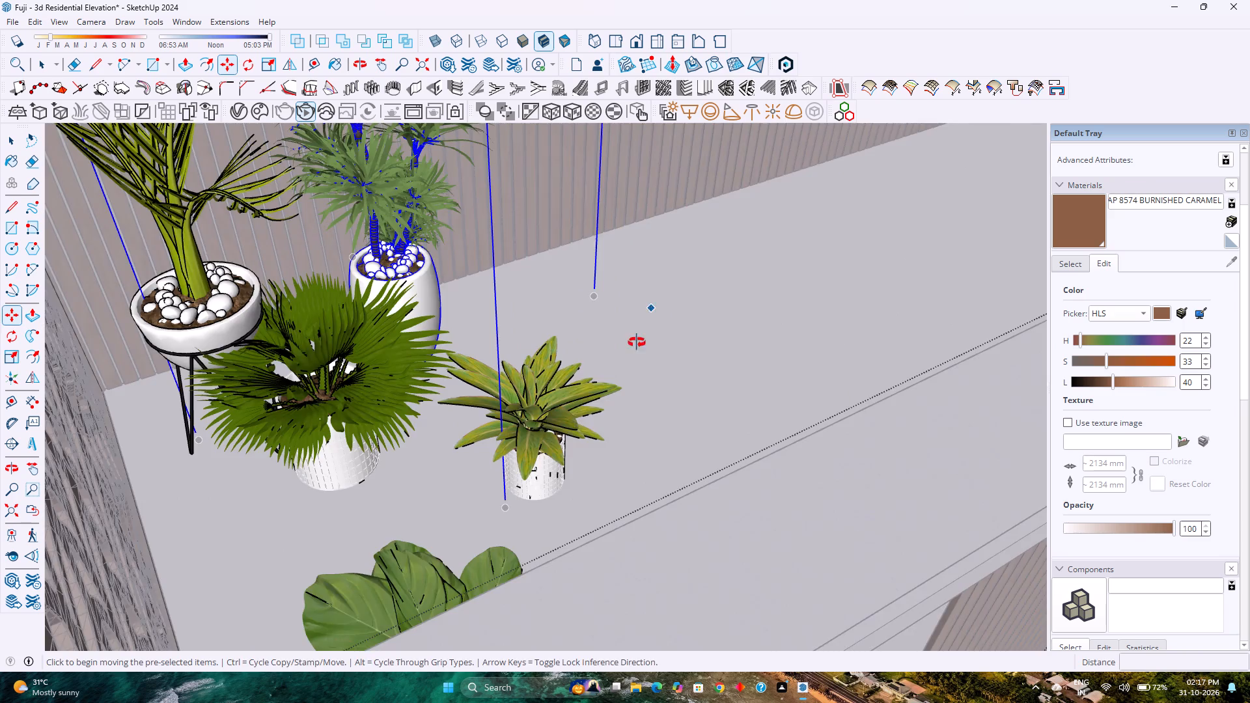
middle_click_drag(637, 342, 193, 321)
middle_click_drag(279, 325, 368, 212)
scroll(369, 212, "down", 17)
scroll(369, 218, "up", 1)
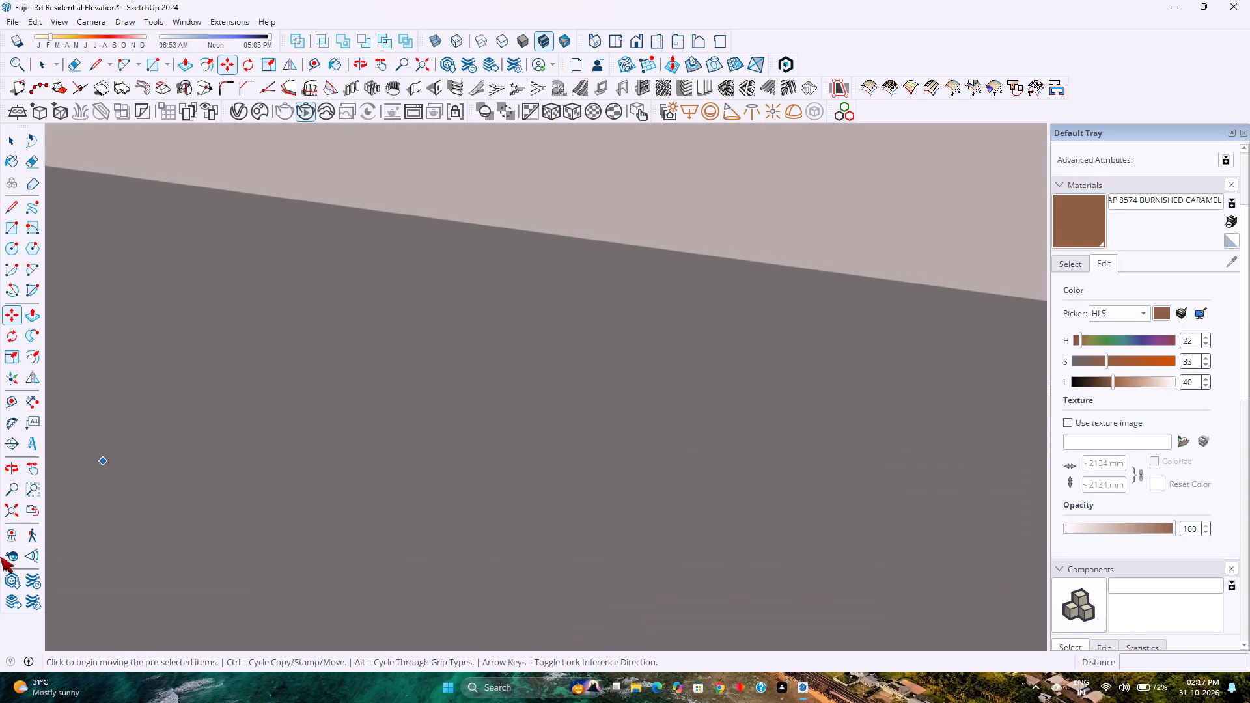
left_click(16, 512)
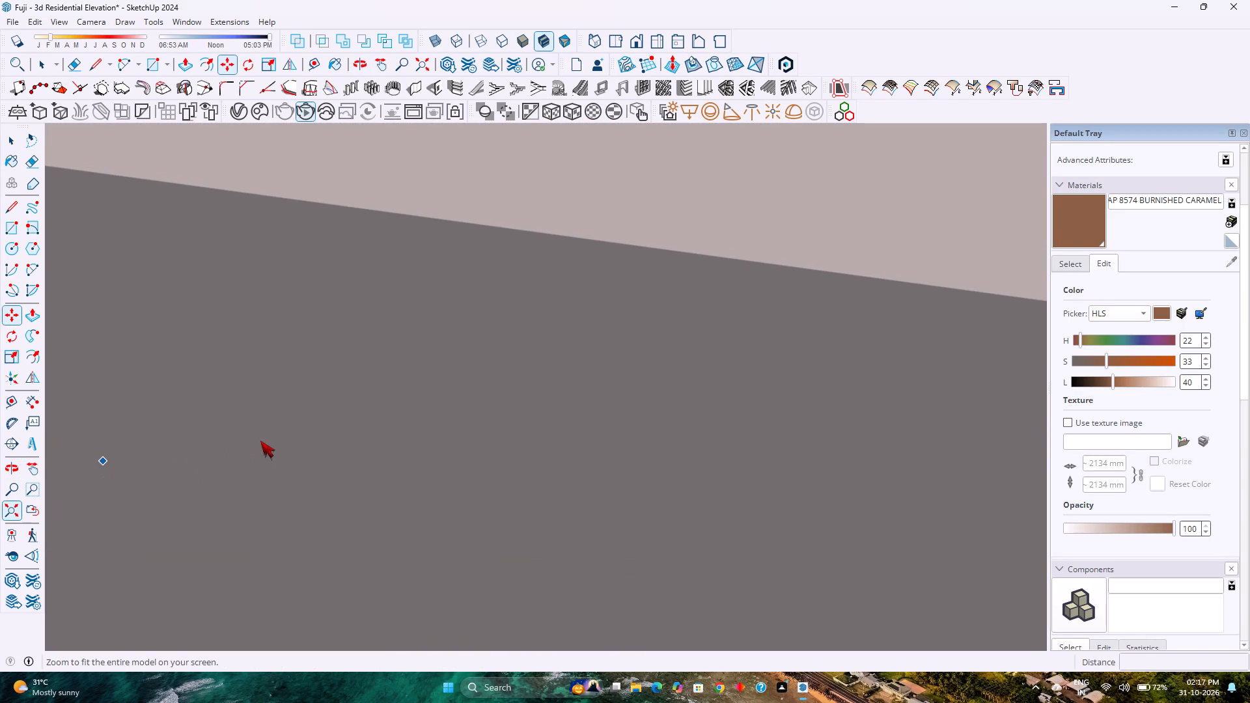
middle_click_drag(347, 438, 323, 438)
scroll(447, 268, "up", 20)
scroll(447, 268, "up", 9)
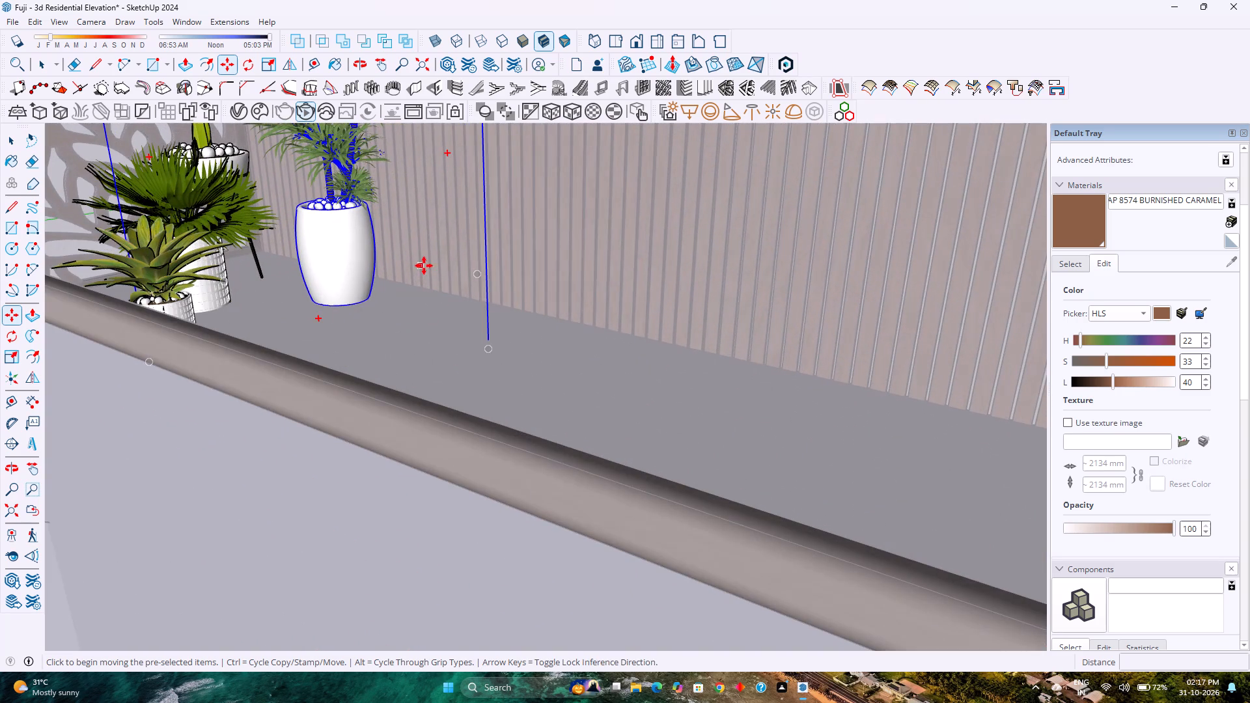
middle_click_drag(423, 265, 471, 410, "shift")
left_click(400, 456)
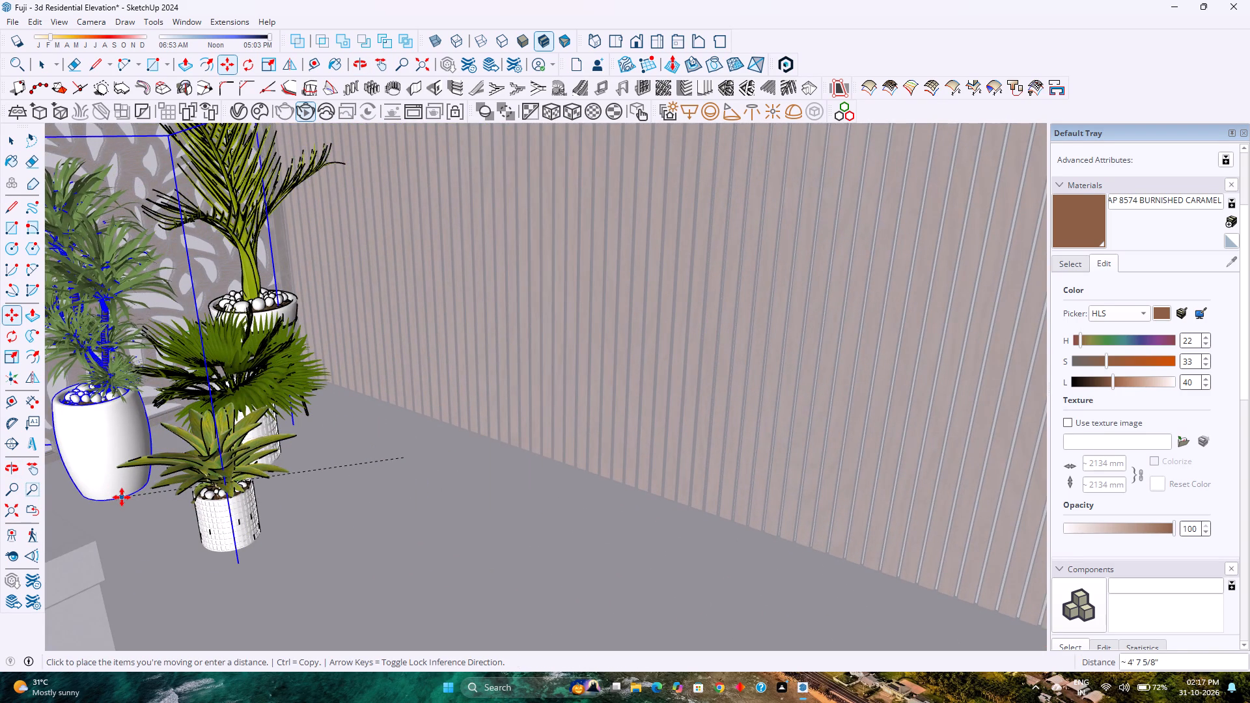
left_click(122, 497)
Examine the balcony plant arrangement from above the parapet and from the whole-building front view, clearing the selection.
scroll(133, 497, "down", 14)
middle_click_drag(133, 496, 300, 458, "shift")
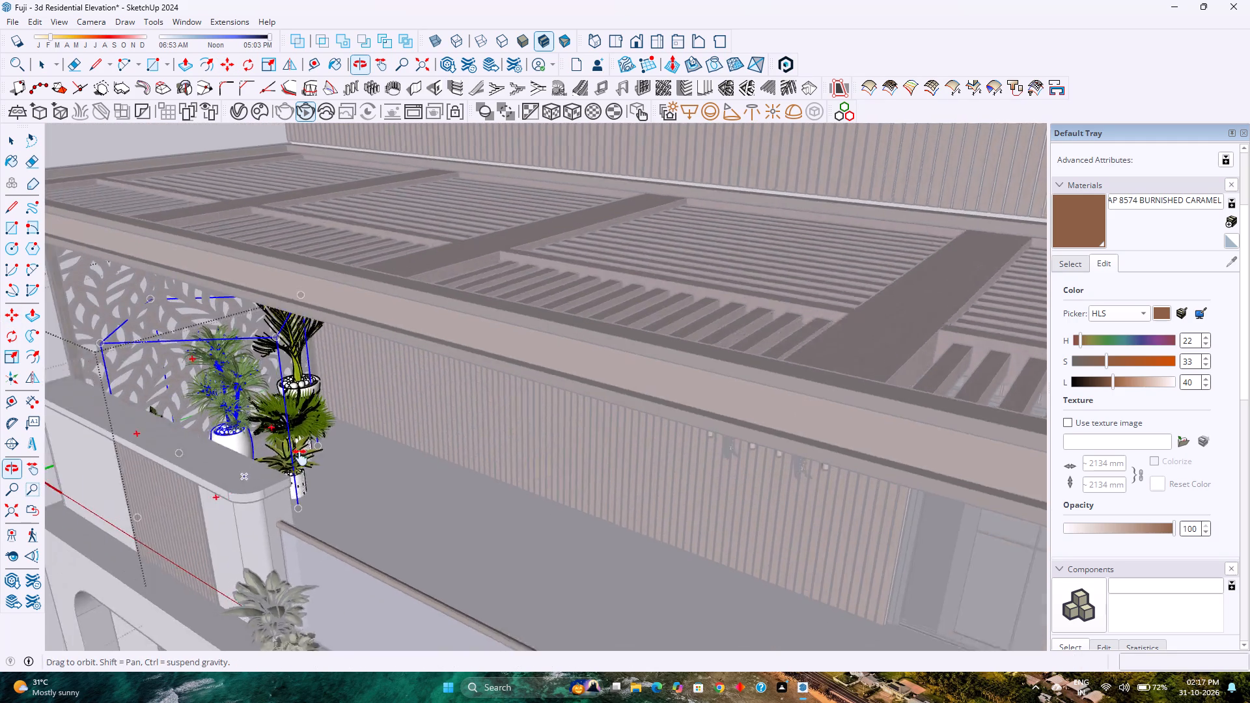
middle_click_drag(300, 458, 326, 452, "shift")
middle_click_drag(323, 448, 435, 460)
key("space")
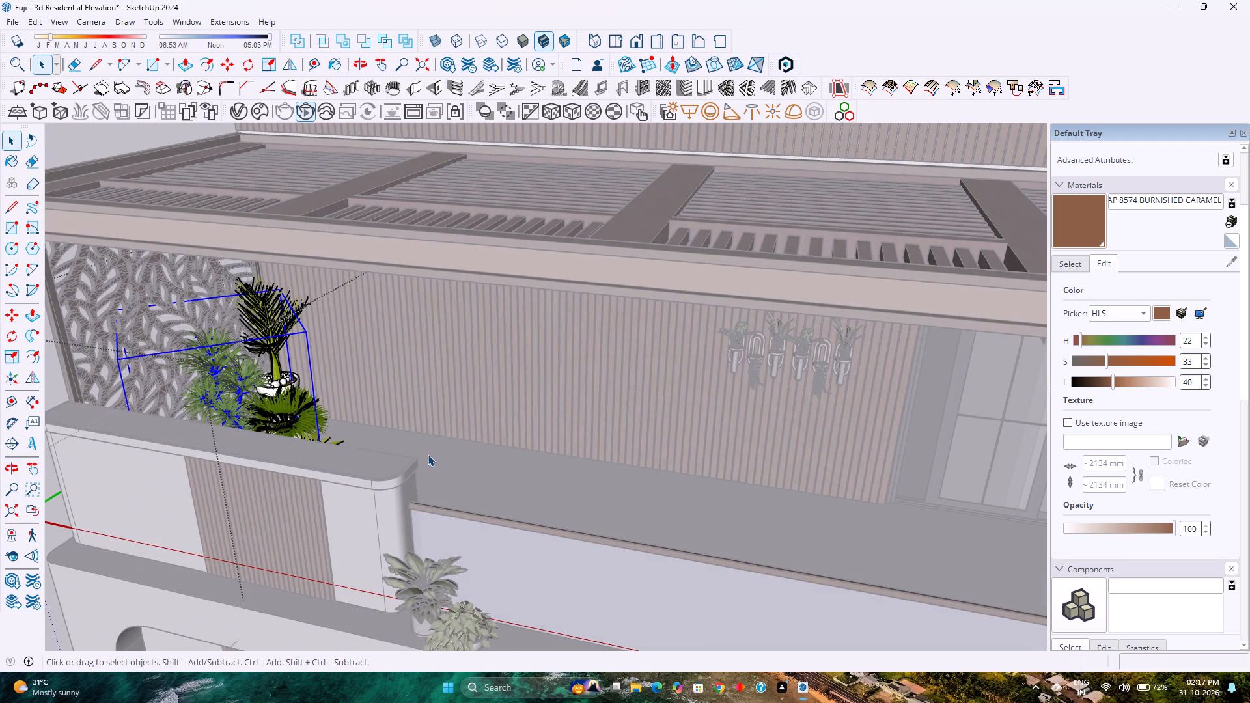
key("Escape")
scroll(350, 472, "down", 14)
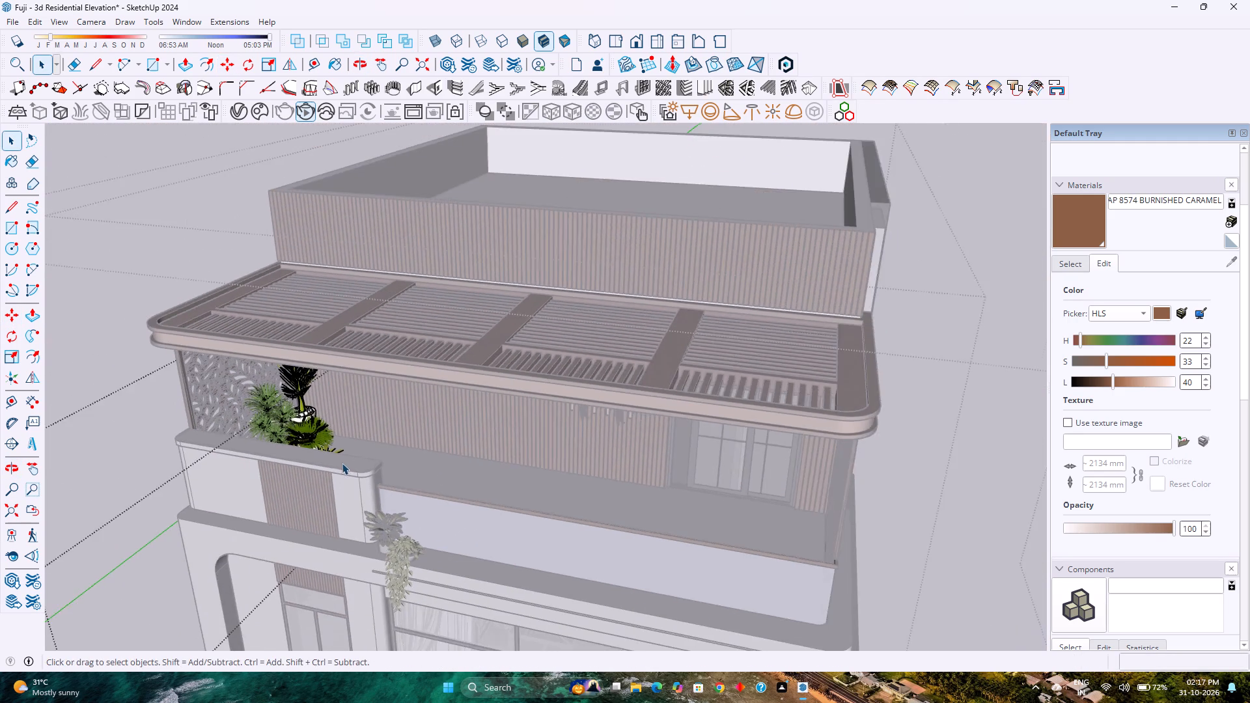
scroll(342, 463, "down", 3)
middle_click_drag(343, 462, 328, 383)
key("Escape")
scroll(328, 383, "down", 3)
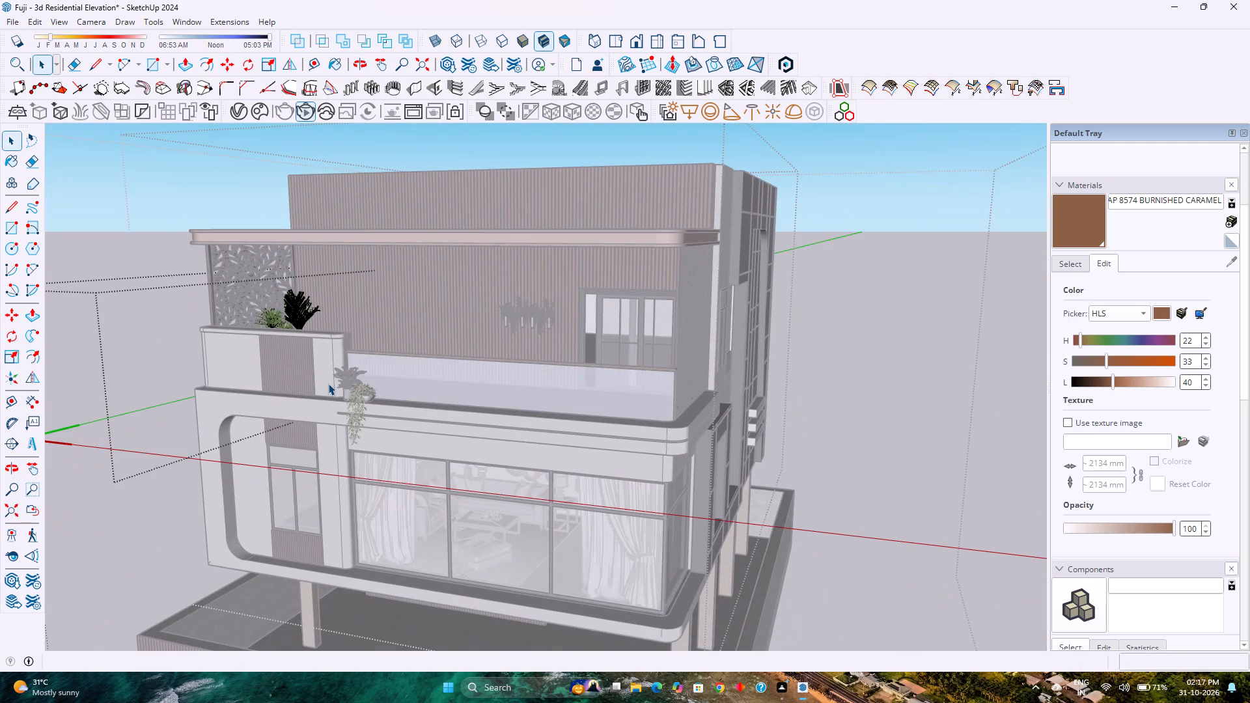
scroll(328, 383, "down", 1)
Save the residential elevation model.
key("ctrl+s")
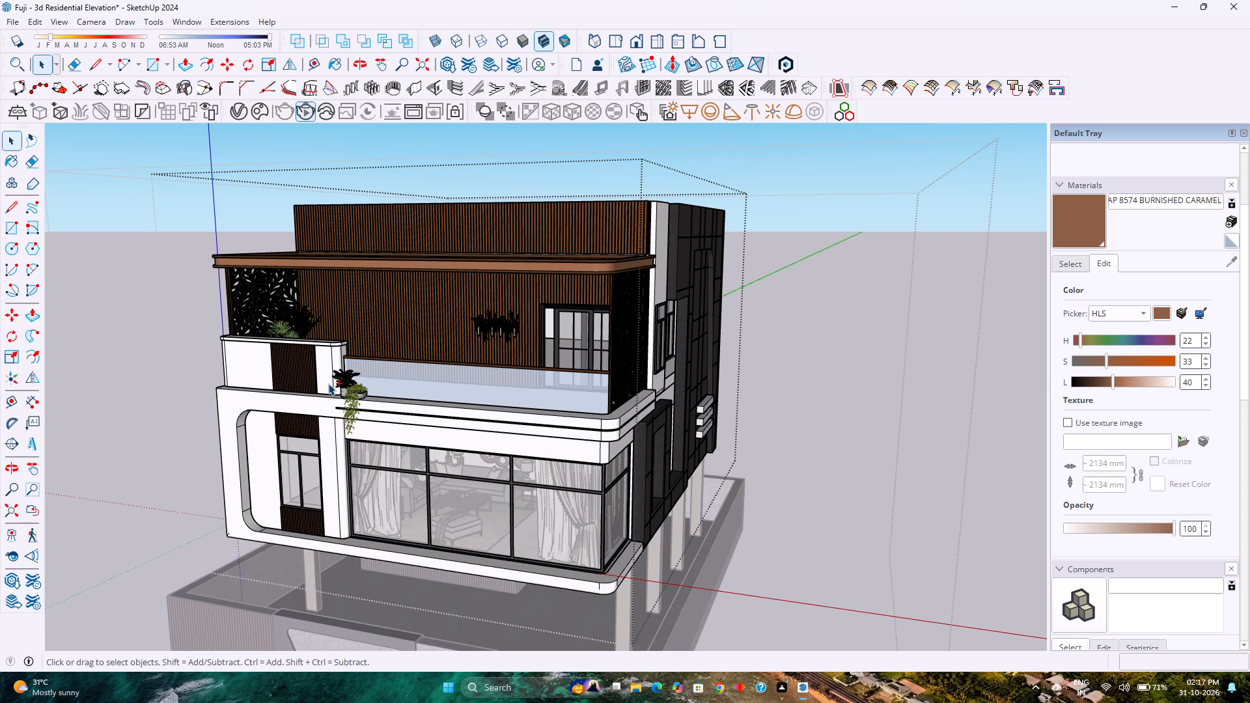
scroll(328, 385, "down", 4)
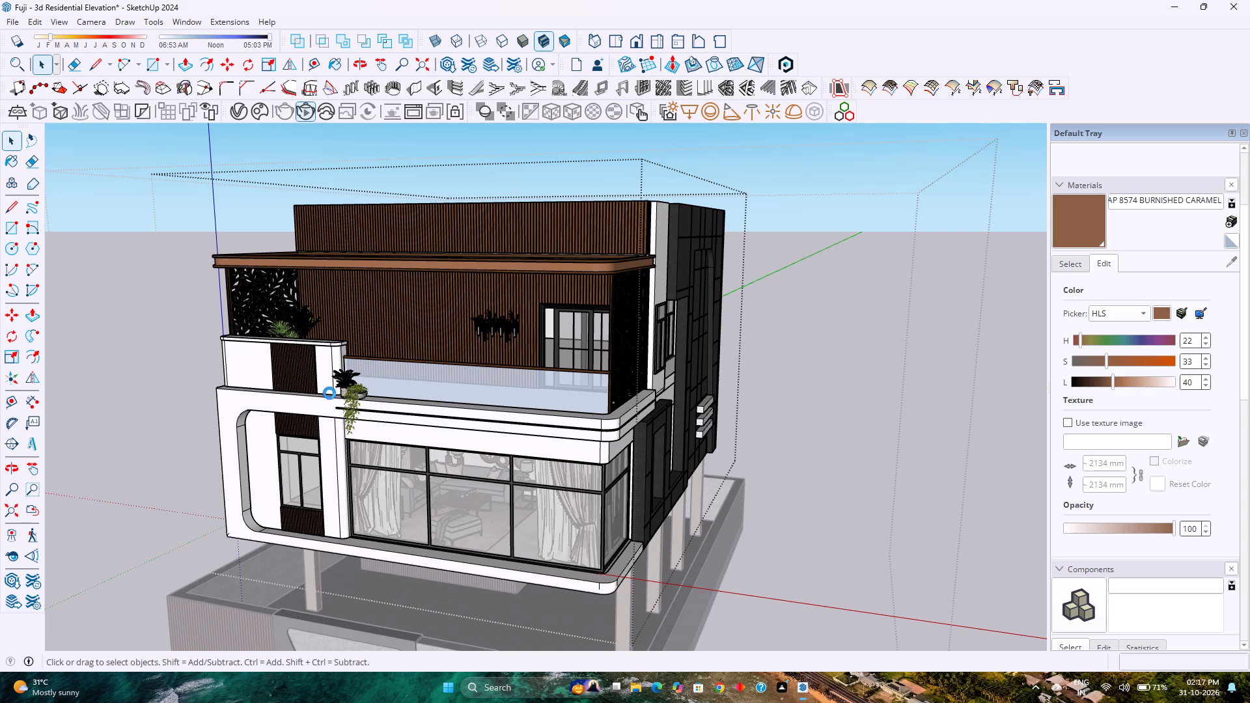
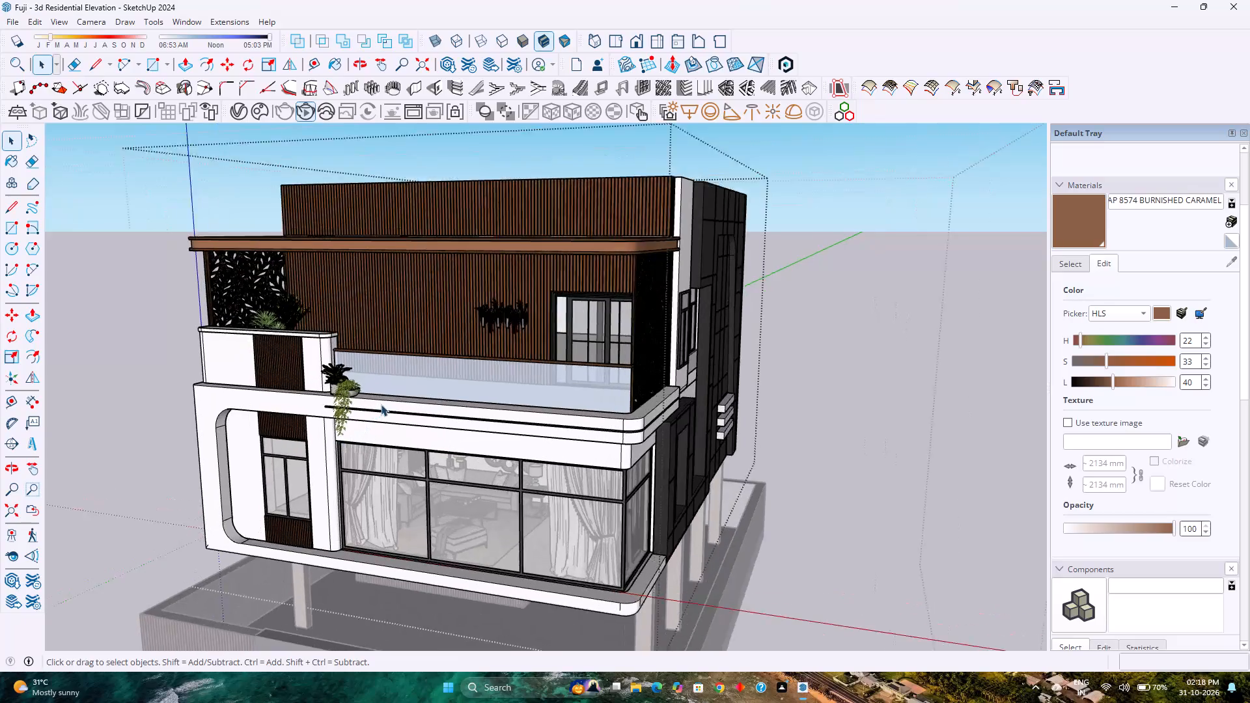
Examine the balcony's front ledge, glass railing and slatted wall from the front and from above.
scroll(510, 419, "up", 2)
middle_click_drag(510, 419, 424, 454)
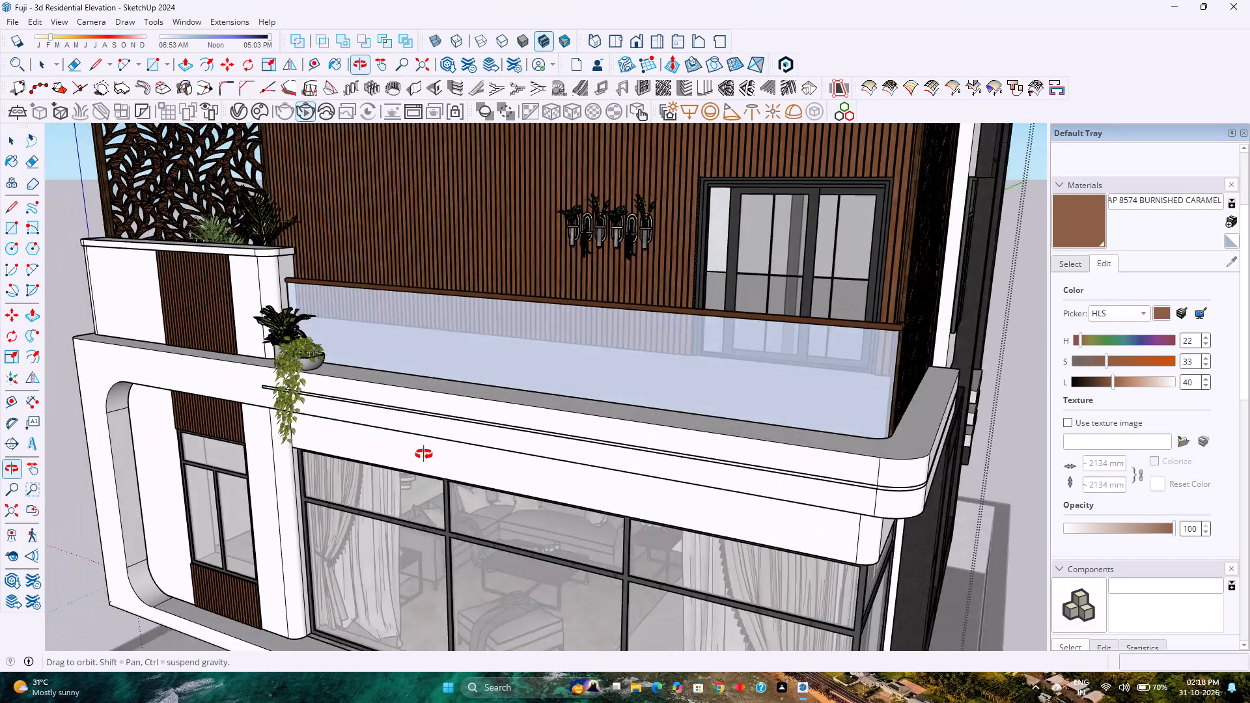
middle_click_drag(424, 454, 499, 467)
scroll(499, 465, "down", 4)
middle_click_drag(501, 449, 456, 482, "shift")
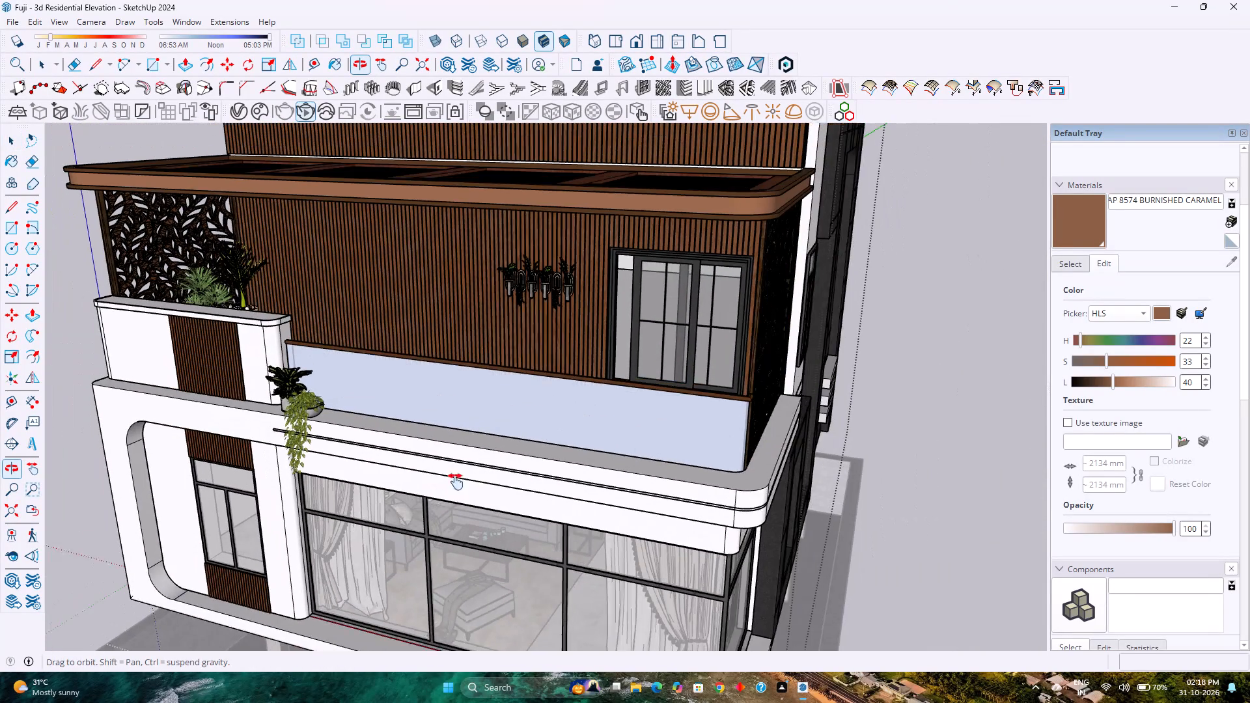
middle_click_drag(456, 482, 419, 521, "shift")
scroll(405, 512, "up", 5)
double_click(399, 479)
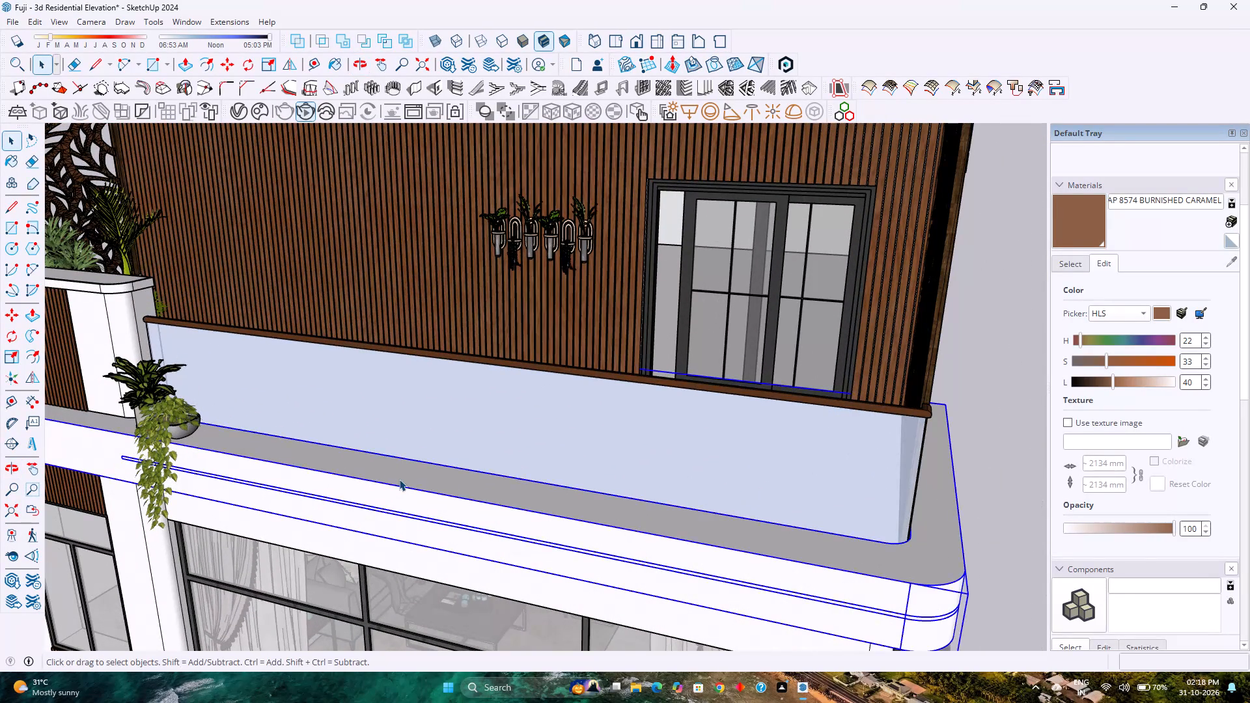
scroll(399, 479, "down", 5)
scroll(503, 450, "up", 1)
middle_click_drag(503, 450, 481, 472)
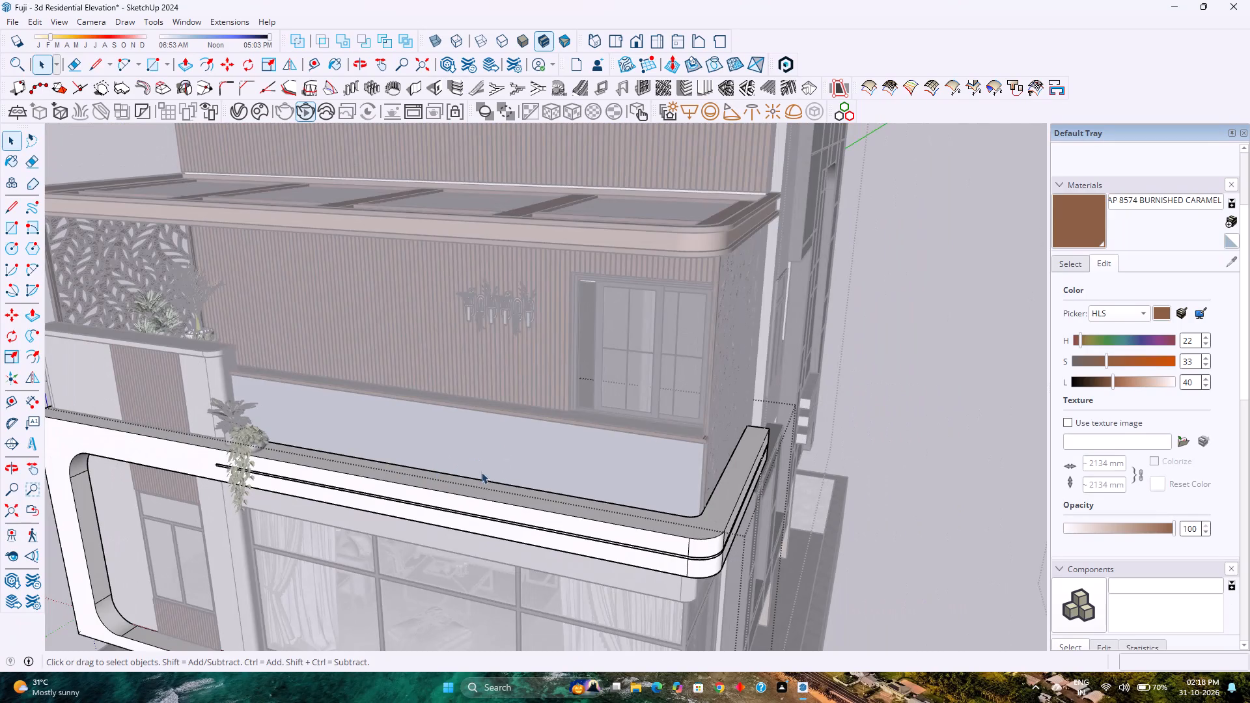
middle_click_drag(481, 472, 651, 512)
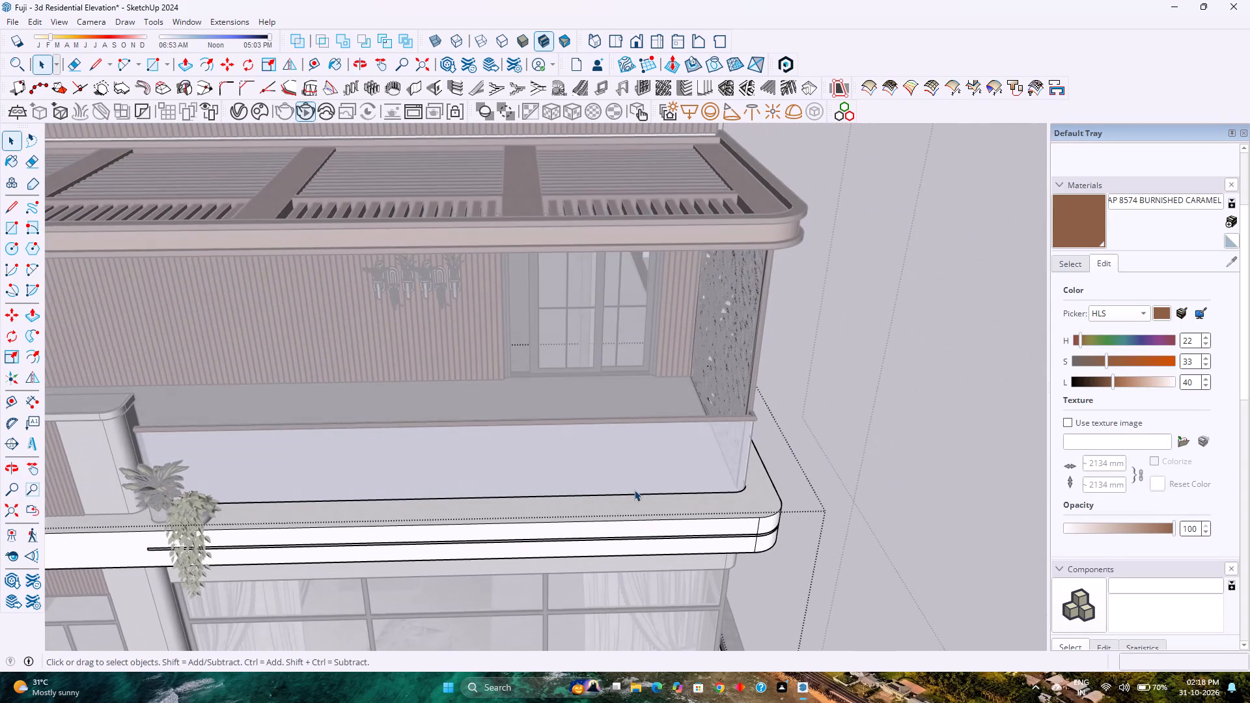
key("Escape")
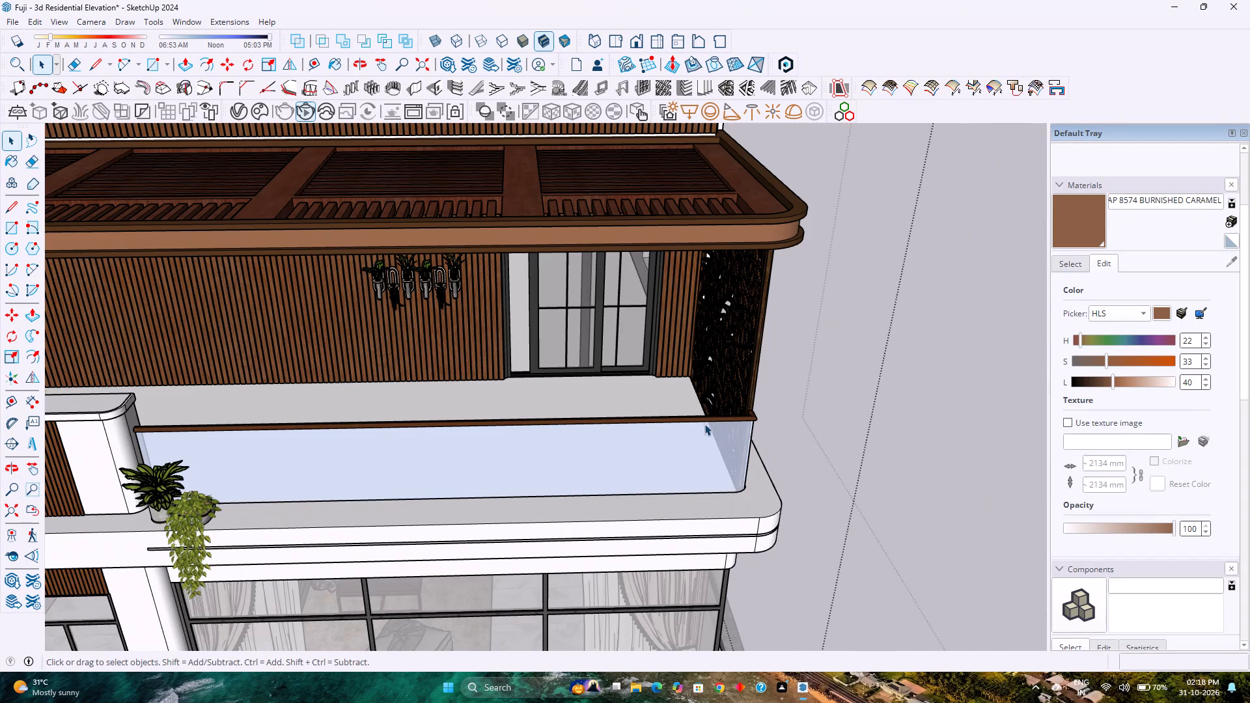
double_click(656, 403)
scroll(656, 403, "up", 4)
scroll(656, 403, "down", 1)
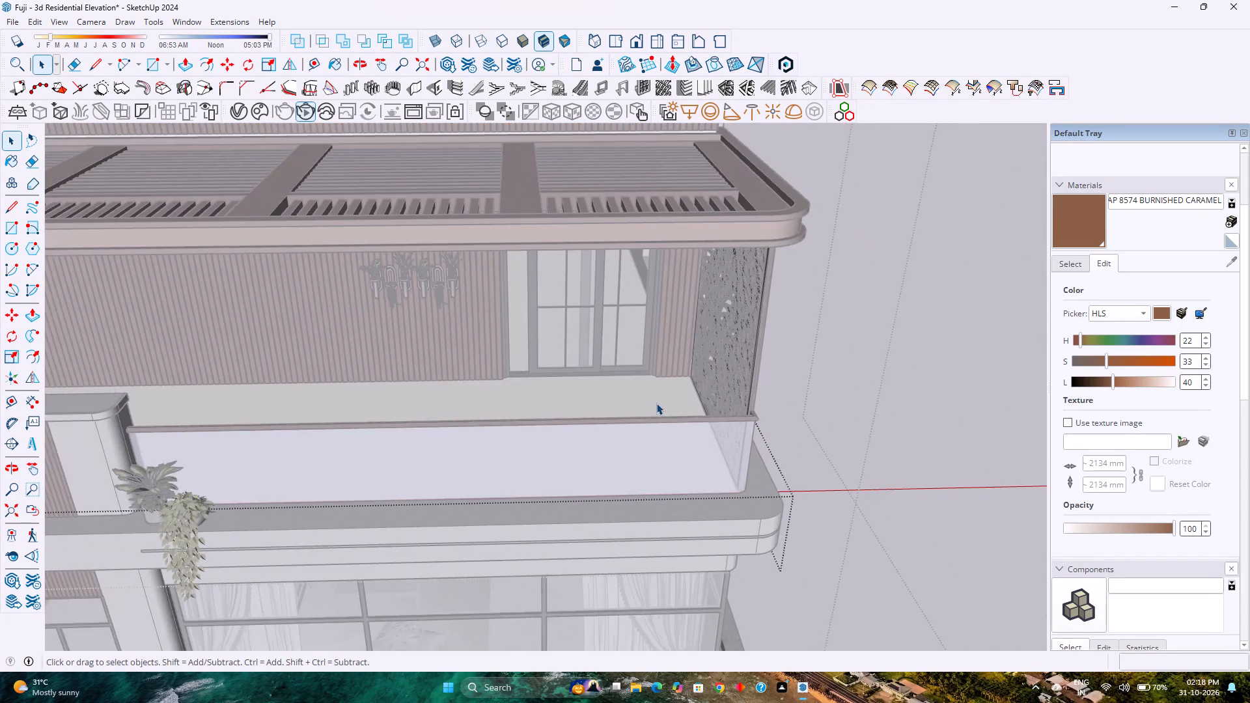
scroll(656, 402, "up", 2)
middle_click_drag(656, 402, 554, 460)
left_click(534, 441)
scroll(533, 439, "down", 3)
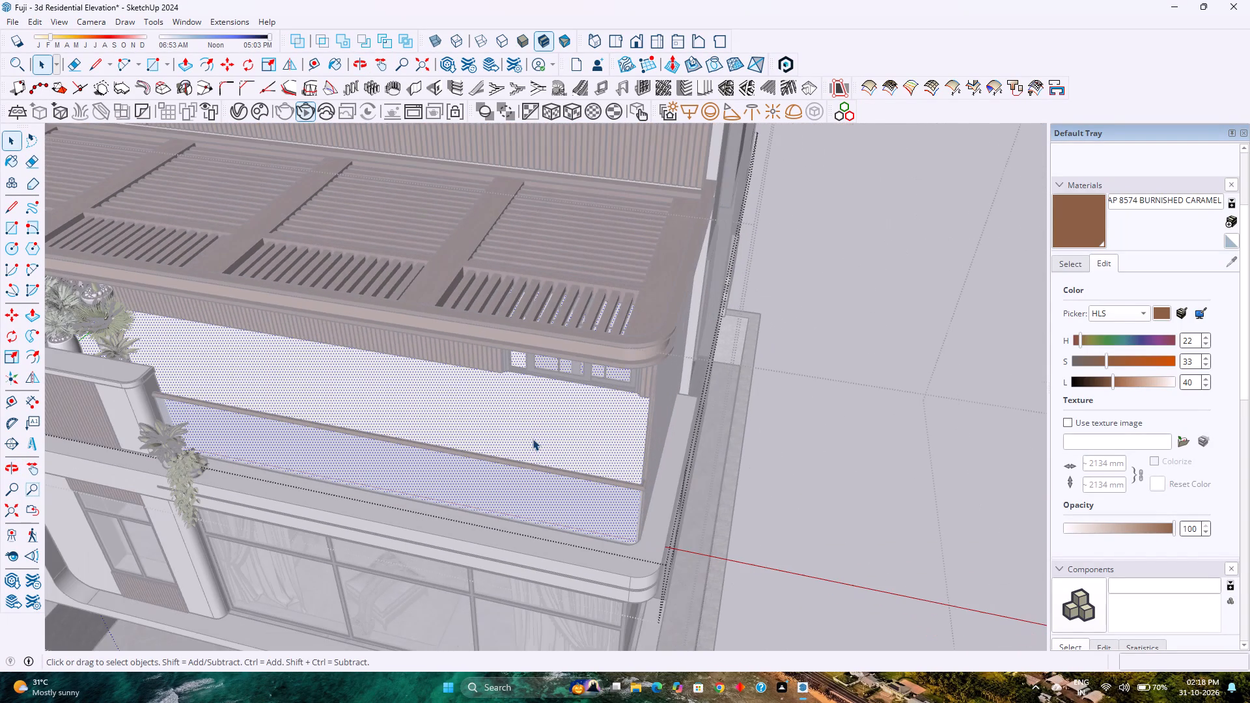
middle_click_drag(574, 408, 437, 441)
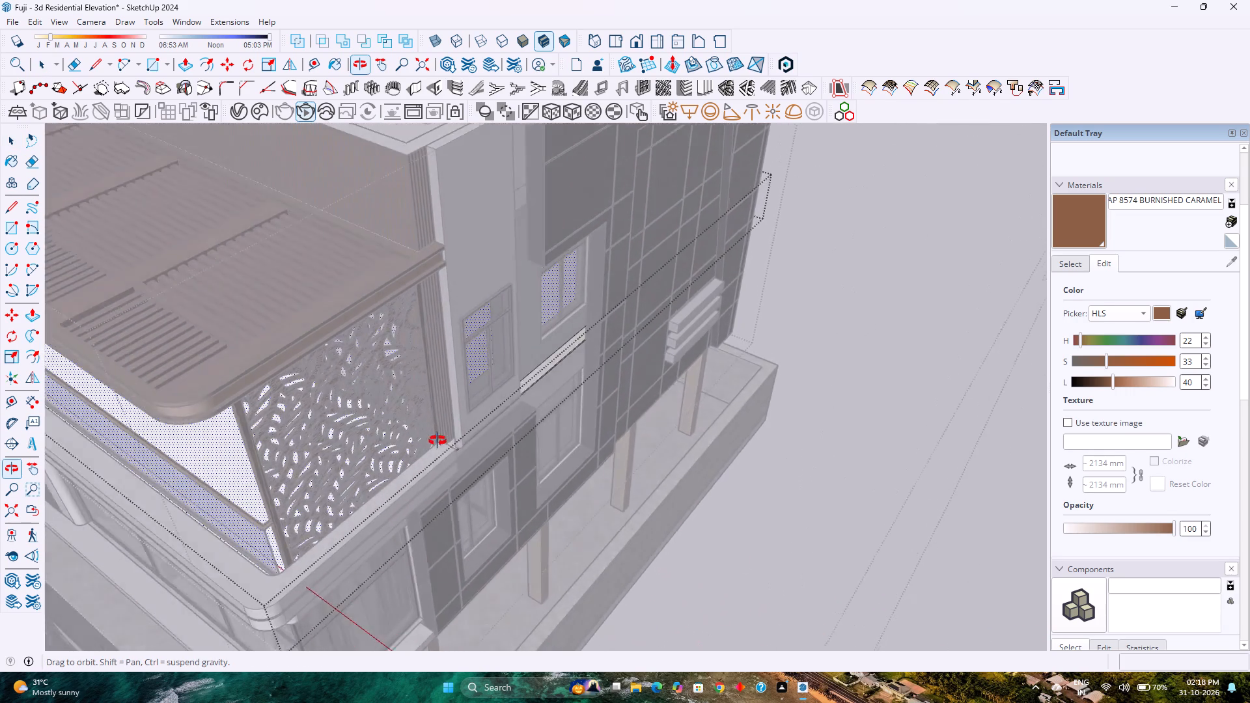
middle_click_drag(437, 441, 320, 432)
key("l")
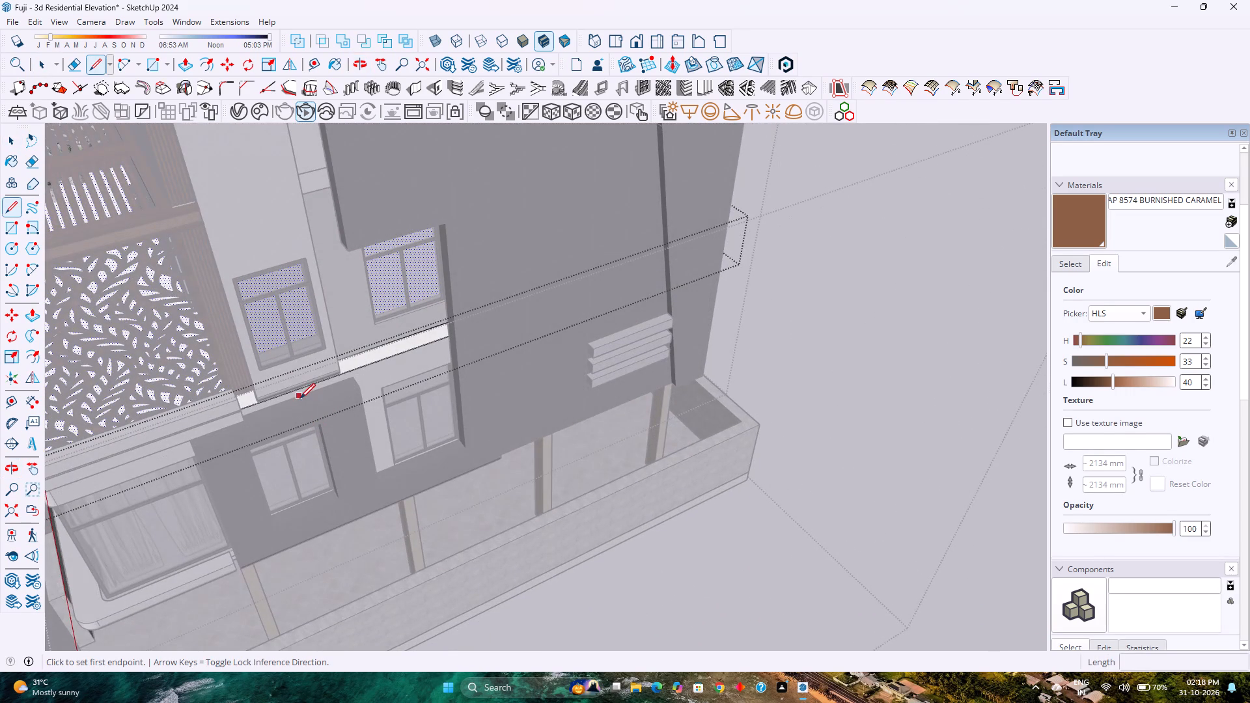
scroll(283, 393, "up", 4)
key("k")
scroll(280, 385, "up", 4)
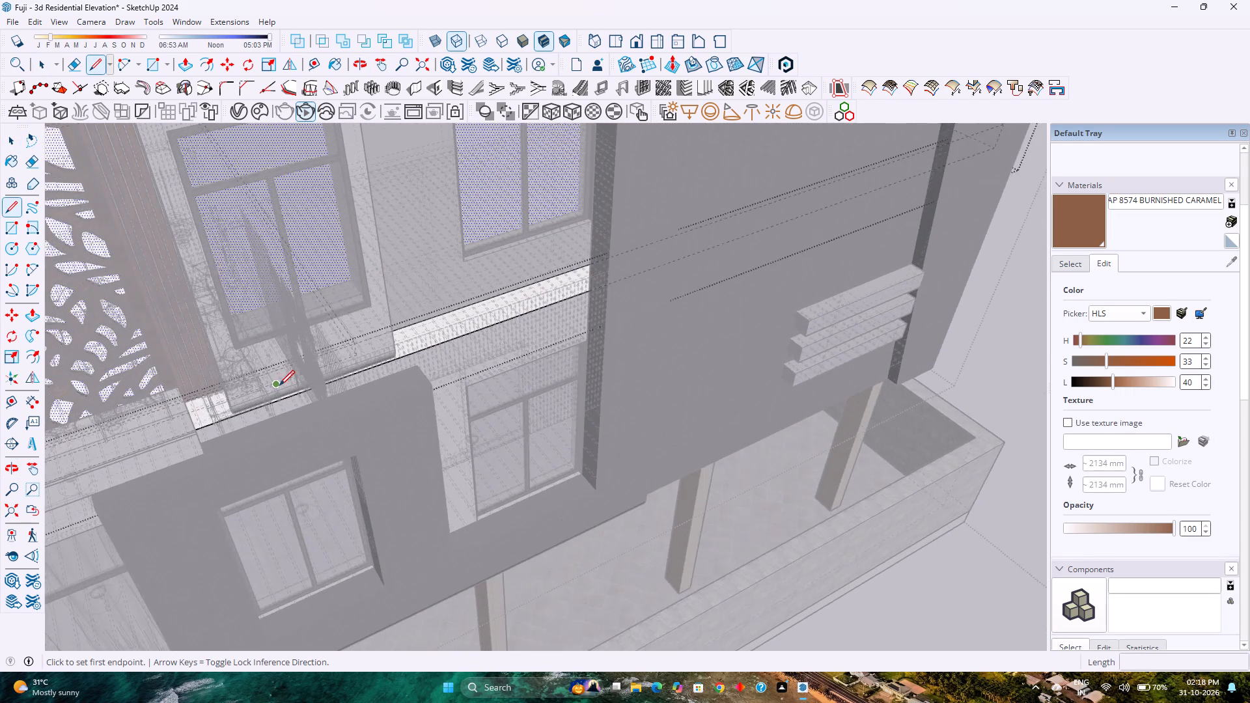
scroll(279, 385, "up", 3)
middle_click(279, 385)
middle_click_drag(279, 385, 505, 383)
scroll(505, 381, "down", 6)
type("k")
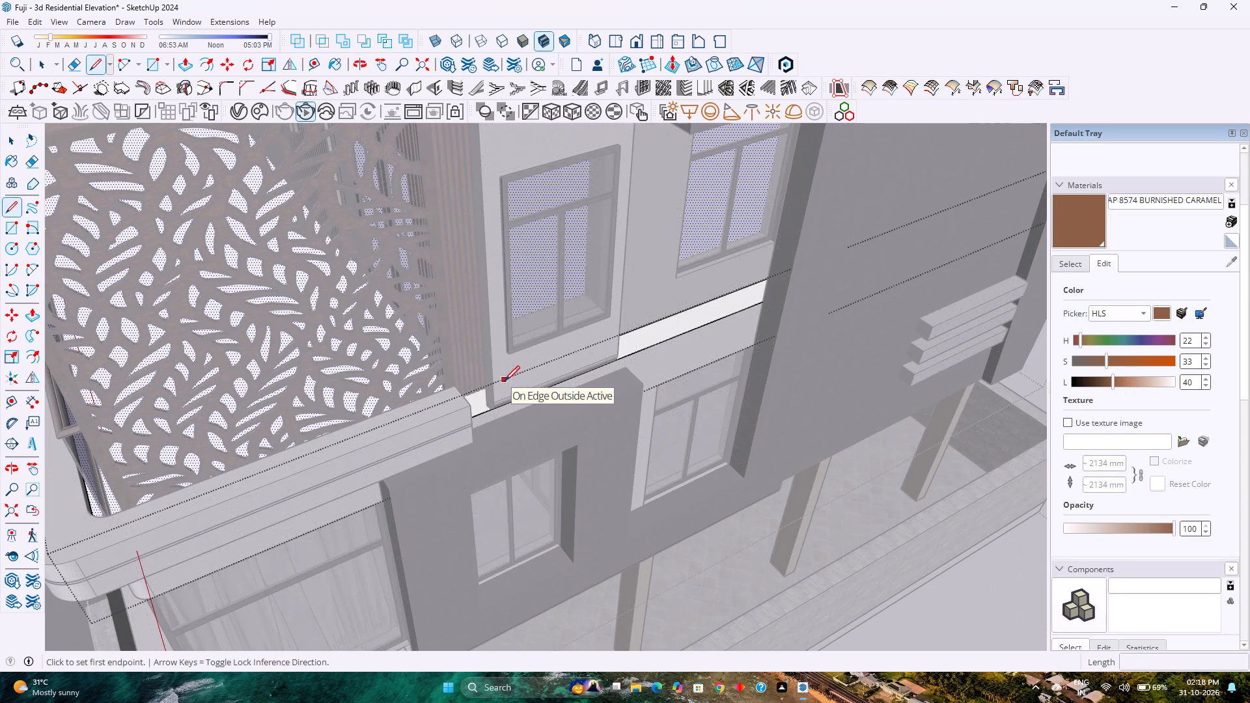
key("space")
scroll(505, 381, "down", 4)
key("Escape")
Examine the balcony, its slatted wall and the potted plants on the front ledge from around the building's front corner.
scroll(503, 380, "down", 9)
scroll(503, 380, "up", 1)
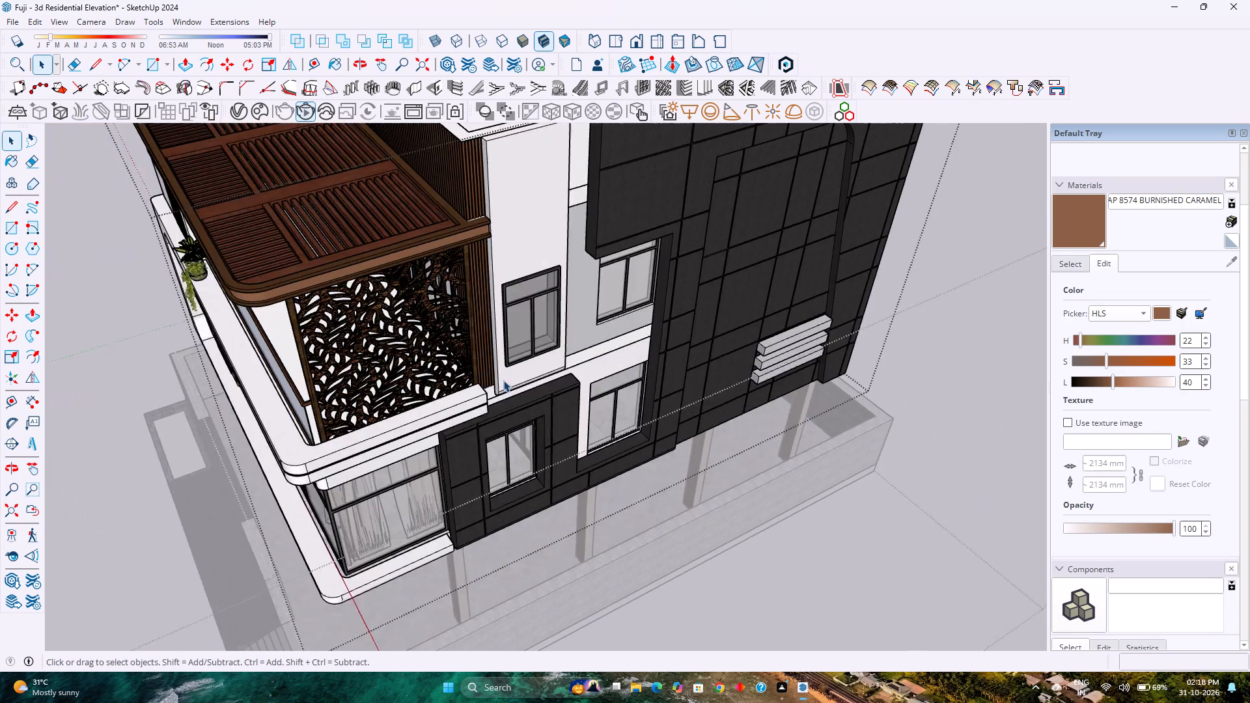
scroll(503, 380, "down", 4)
middle_click_drag(467, 401, 639, 288)
middle_click(651, 284)
scroll(376, 358, "up", 1)
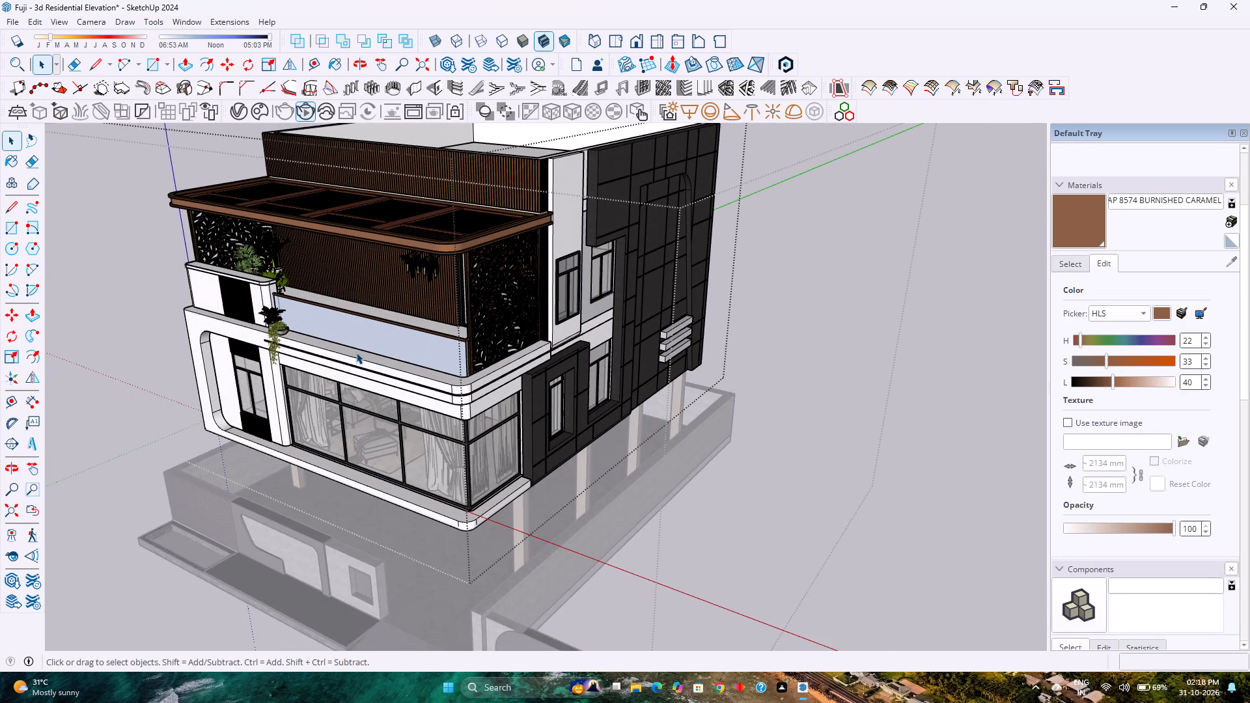
scroll(348, 349, "up", 4)
double_click(359, 234)
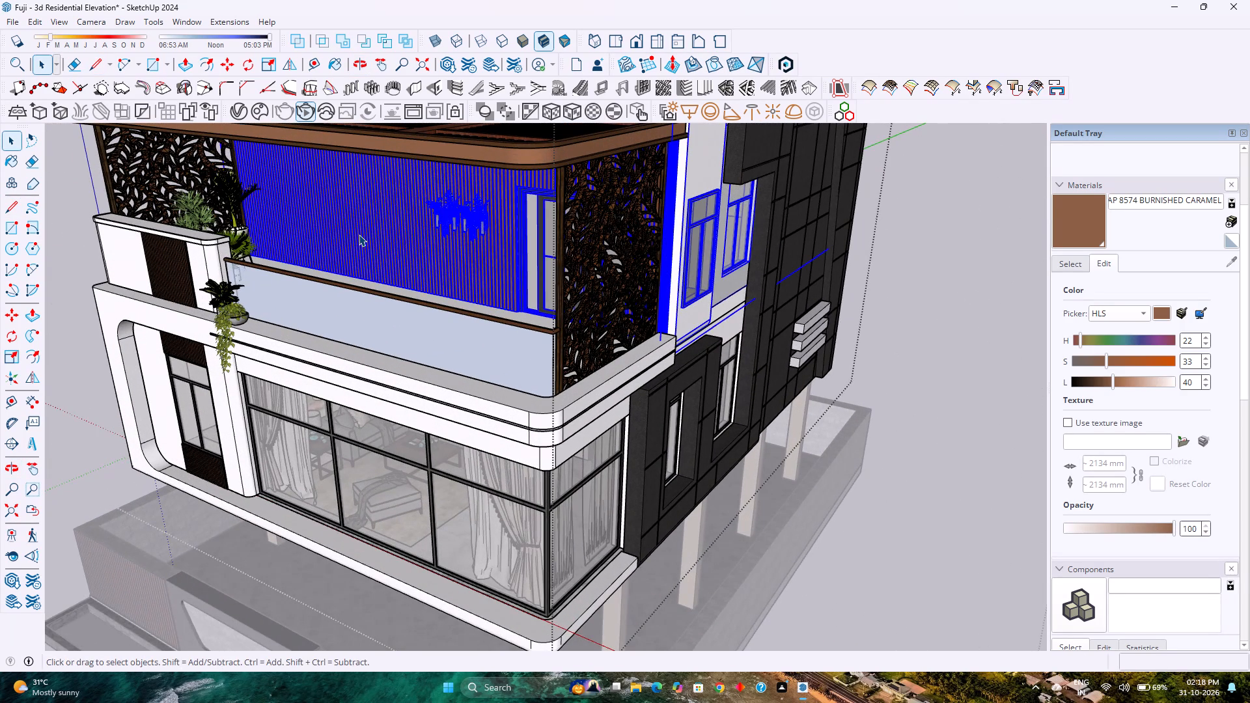
key("Escape")
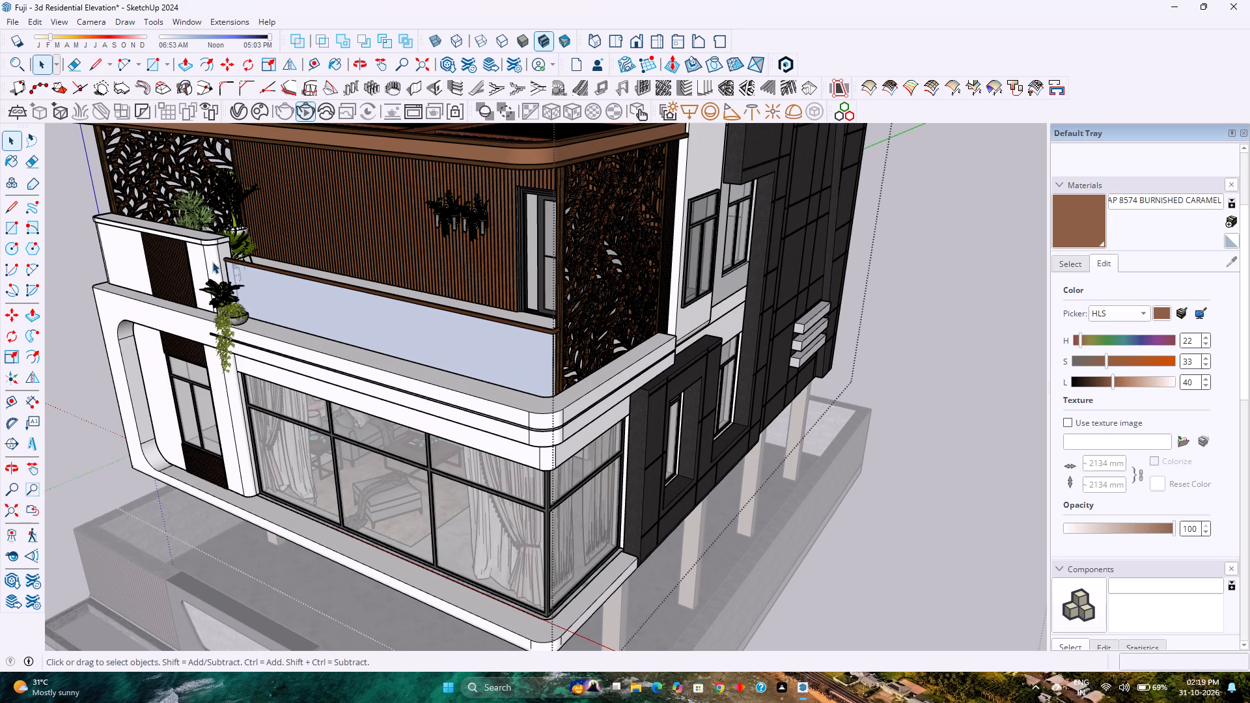
middle_click_drag(249, 279, 306, 347, "shift")
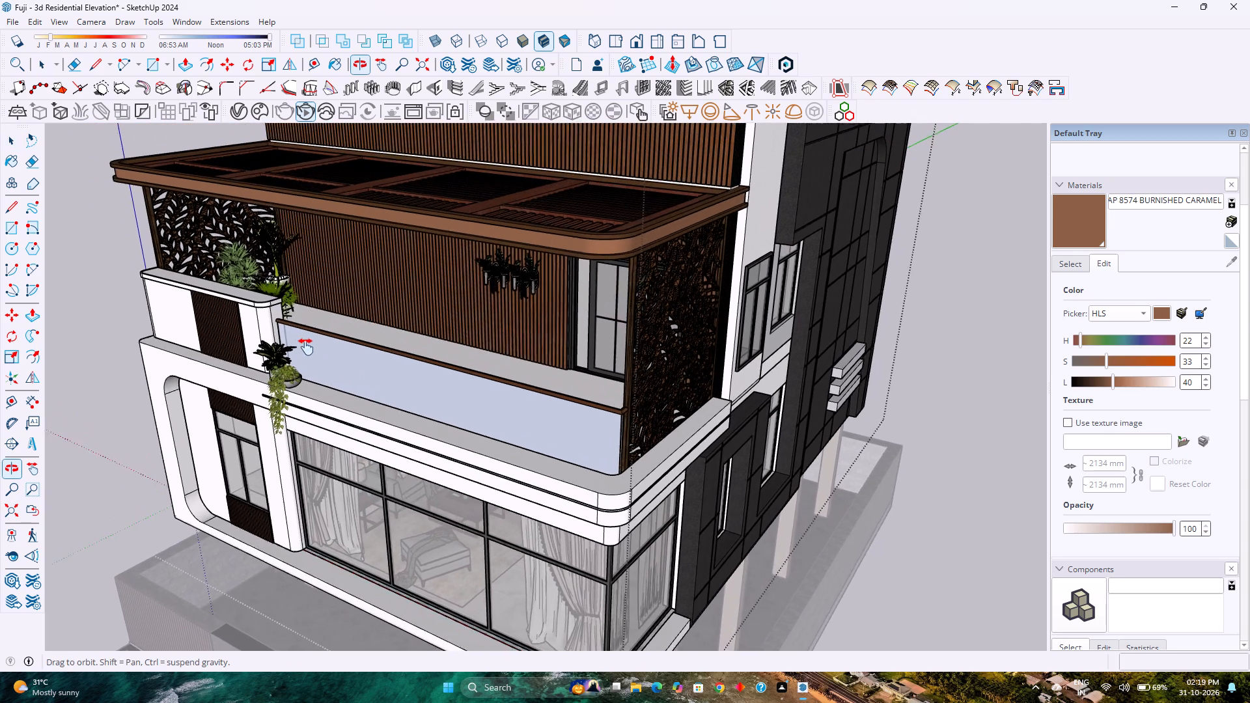
middle_click_drag(306, 347, 355, 416, "shift")
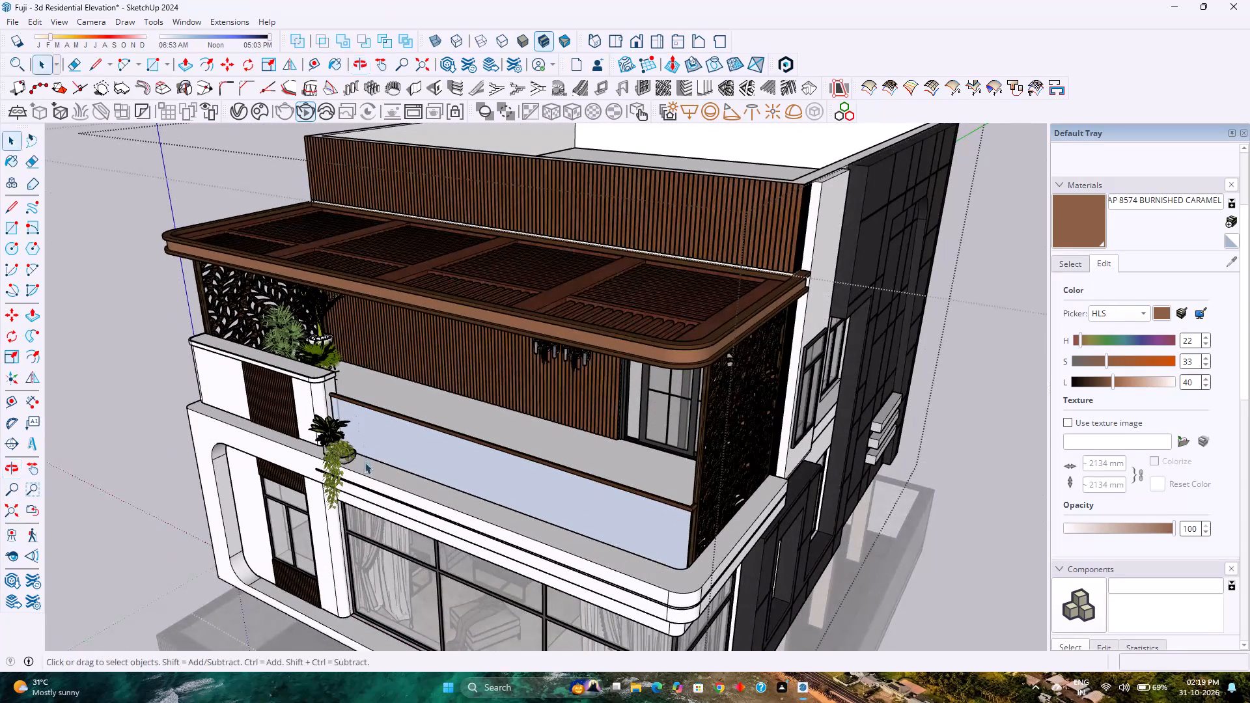
scroll(363, 462, "up", 11)
middle_click(238, 349, "shift")
middle_click(236, 348, "shift")
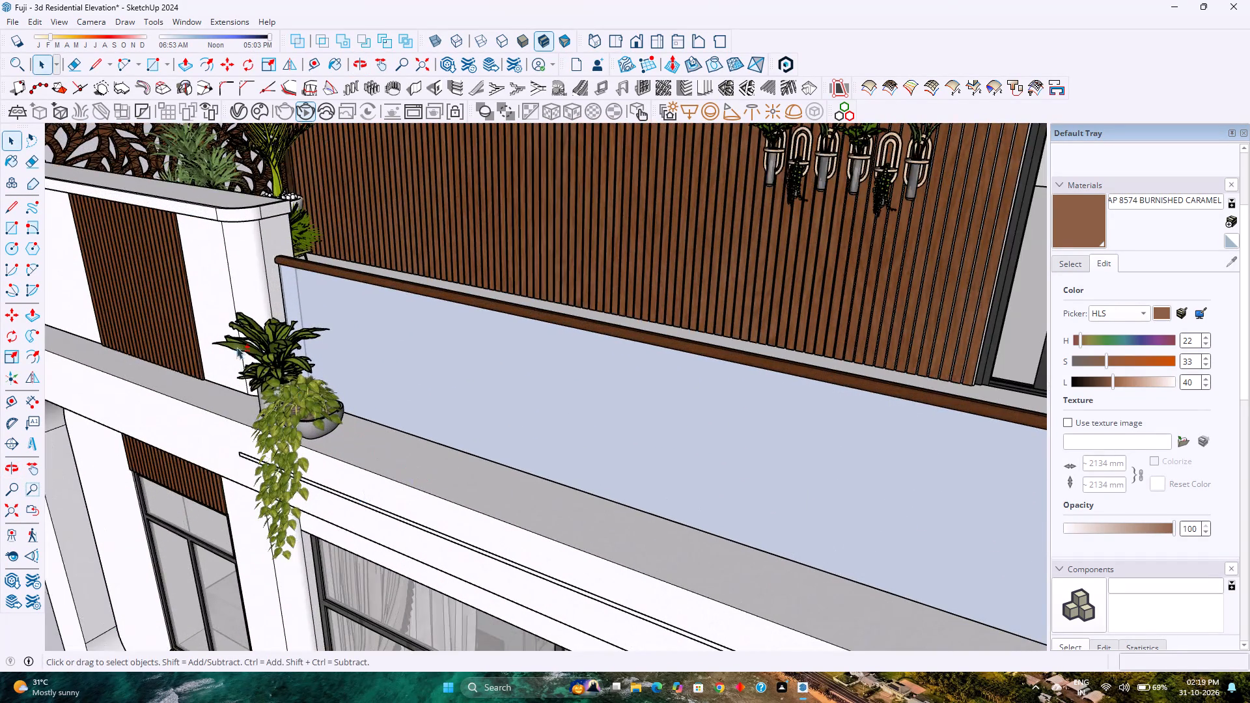
scroll(236, 347, "down", 7)
middle_click_drag(512, 428, 440, 409, "shift")
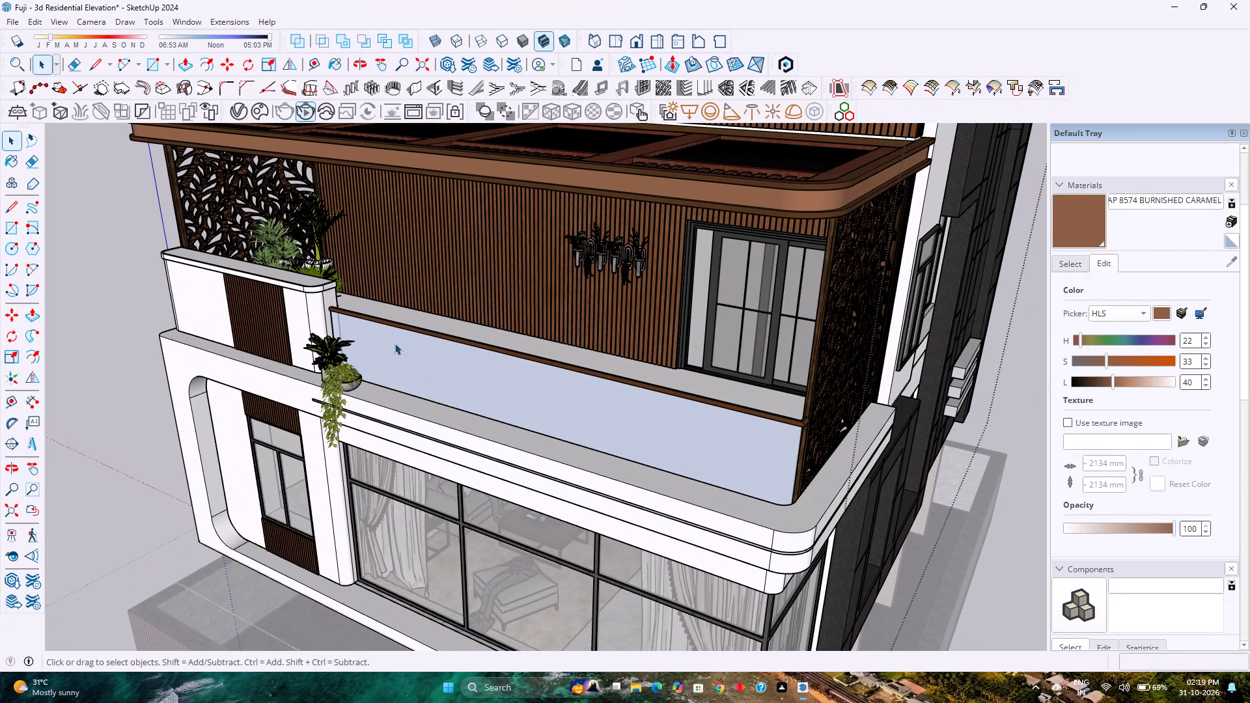
Load the Pot Plant model by Bring me Imagination, with lavender and yellow-flowered pots, from the 3D Warehouse potted plants results.
left_click(198, 22)
left_click(212, 125)
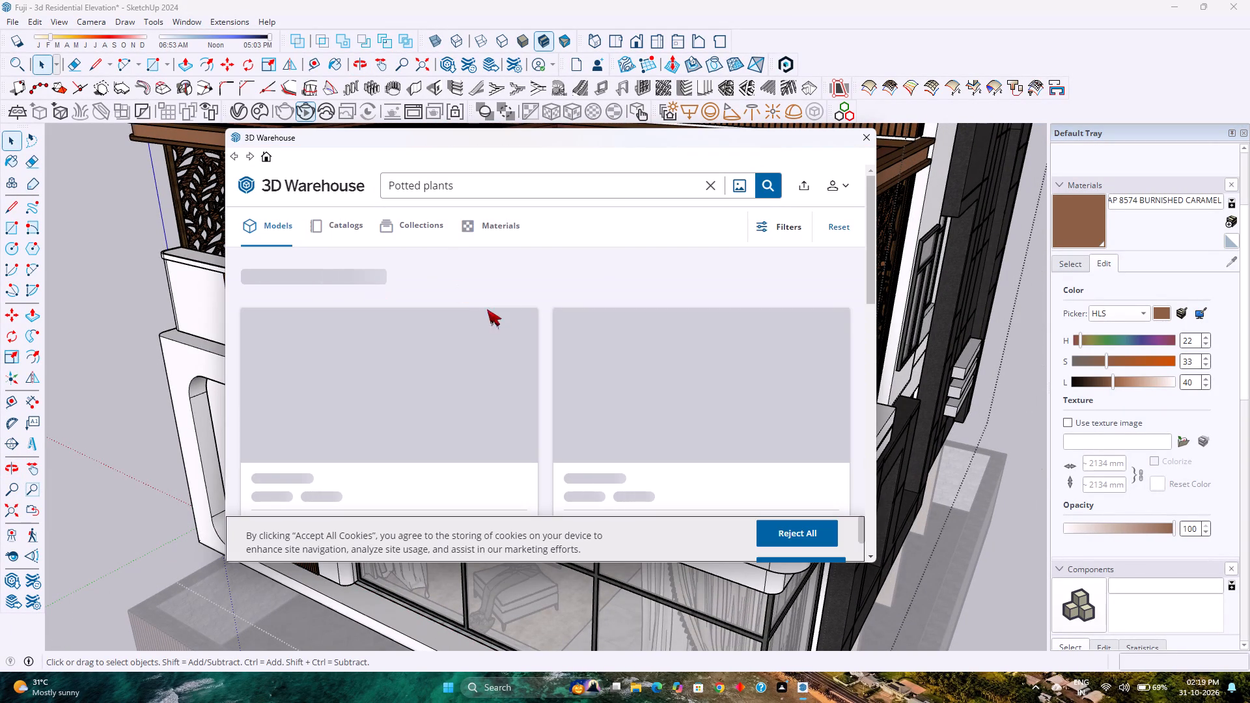
scroll(536, 329, "down", 1)
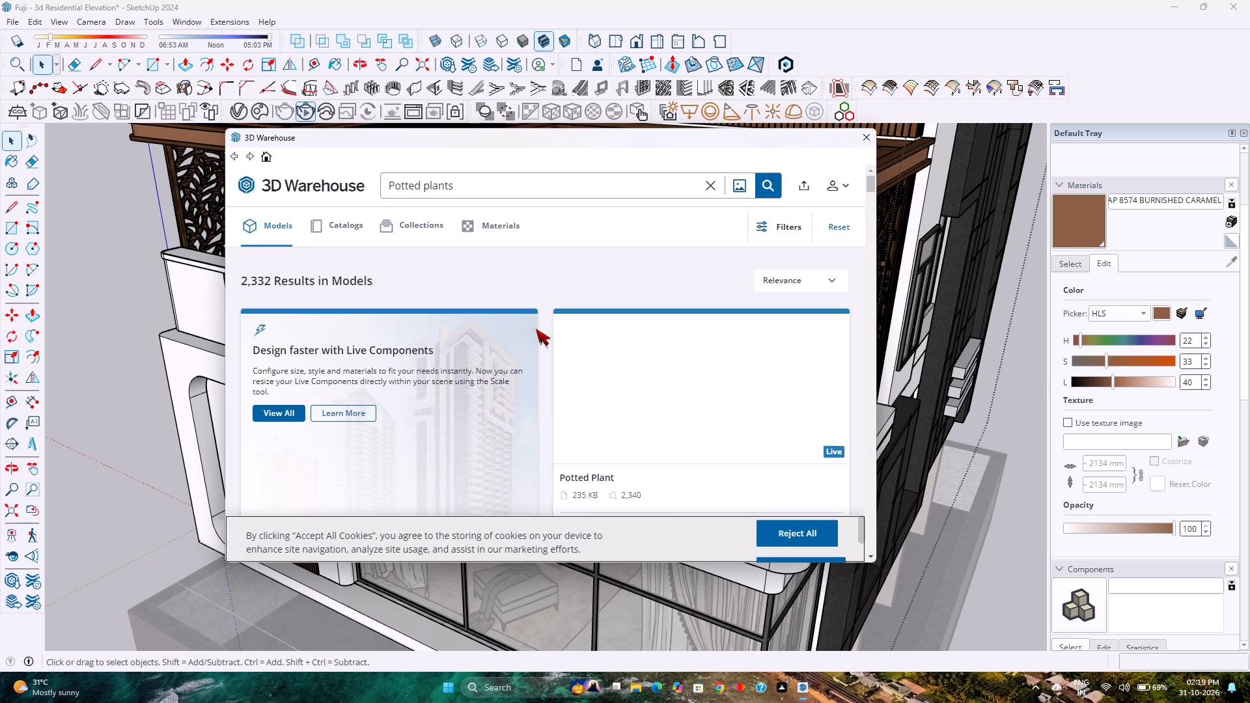
scroll(536, 329, "down", 8)
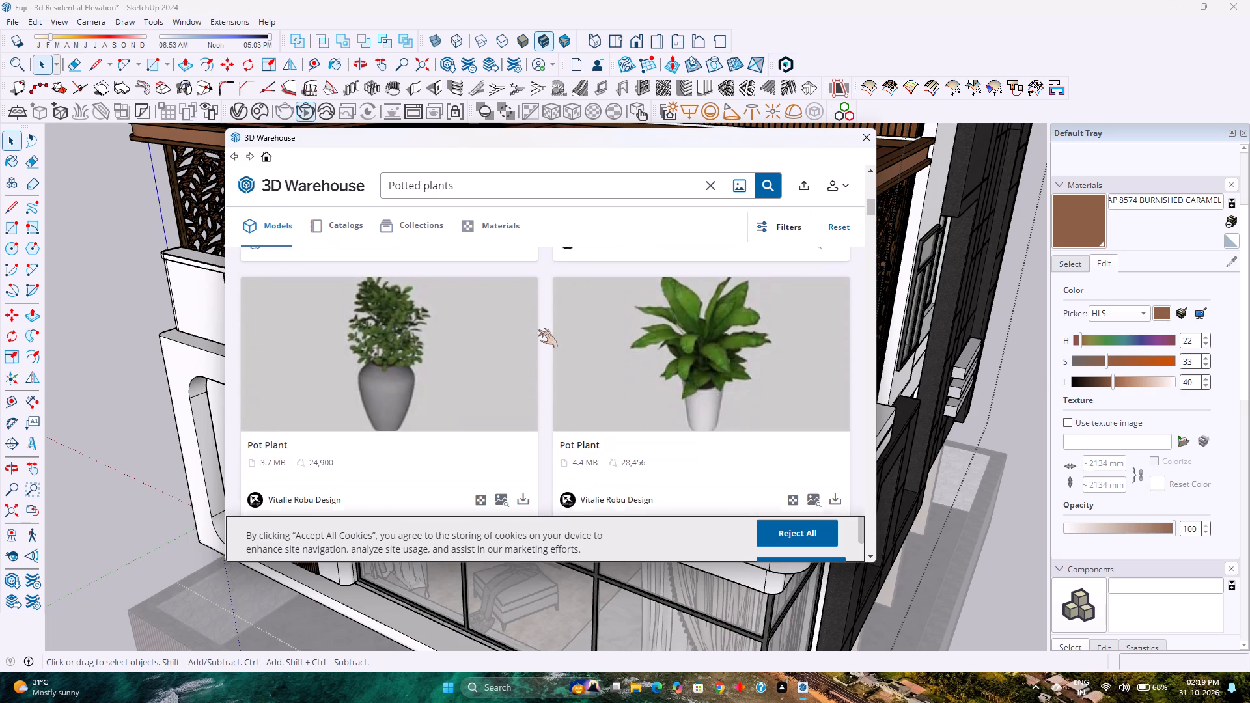
scroll(537, 329, "down", 3)
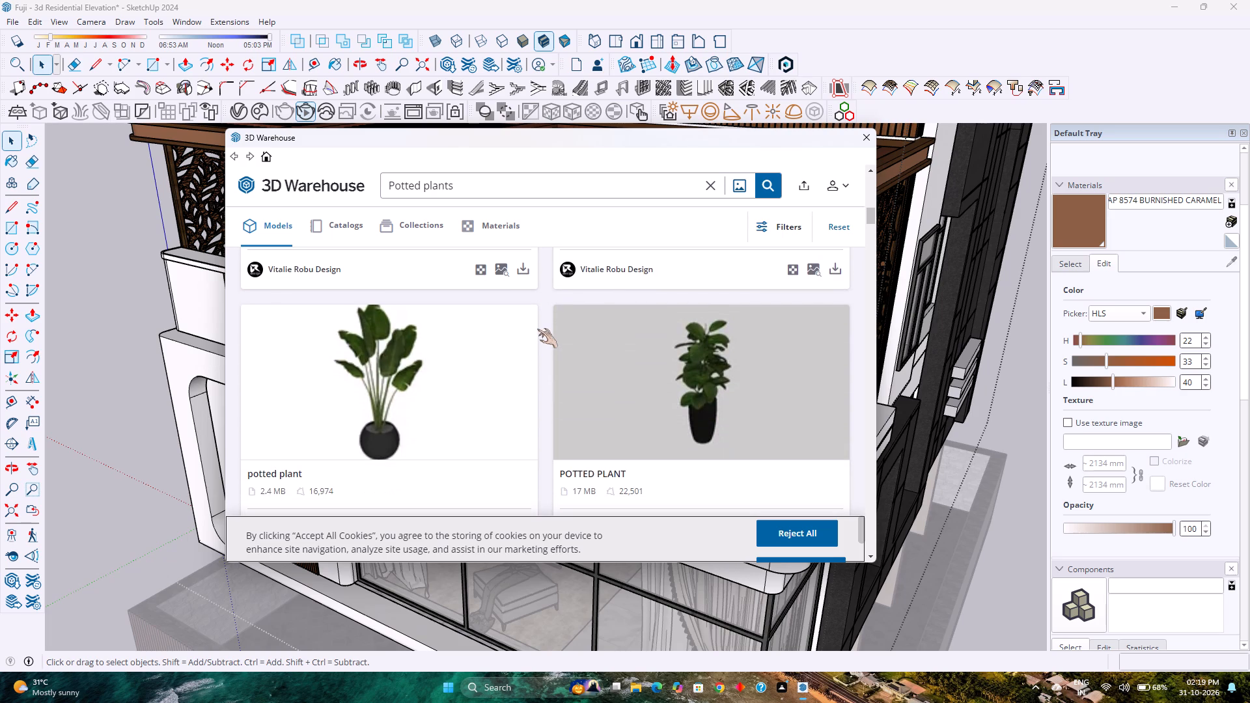
scroll(537, 329, "down", 2)
scroll(537, 329, "up", 2)
scroll(537, 329, "down", 5)
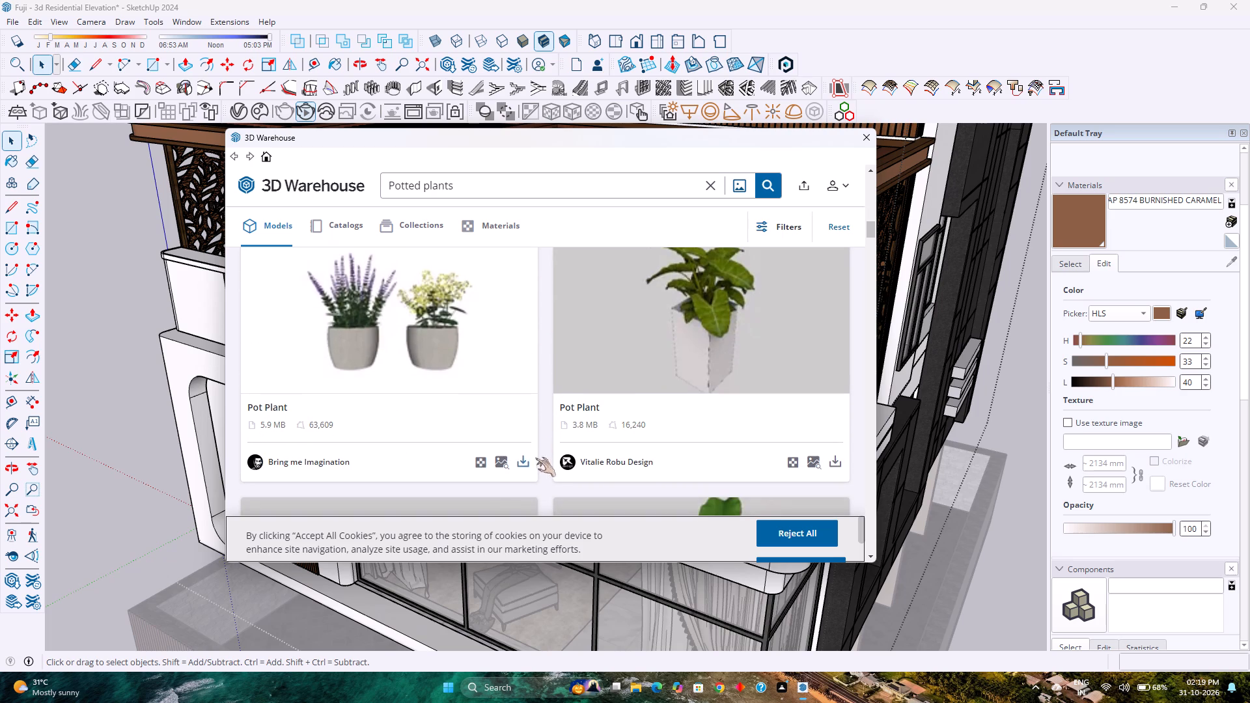
left_click(528, 460)
left_click(499, 364)
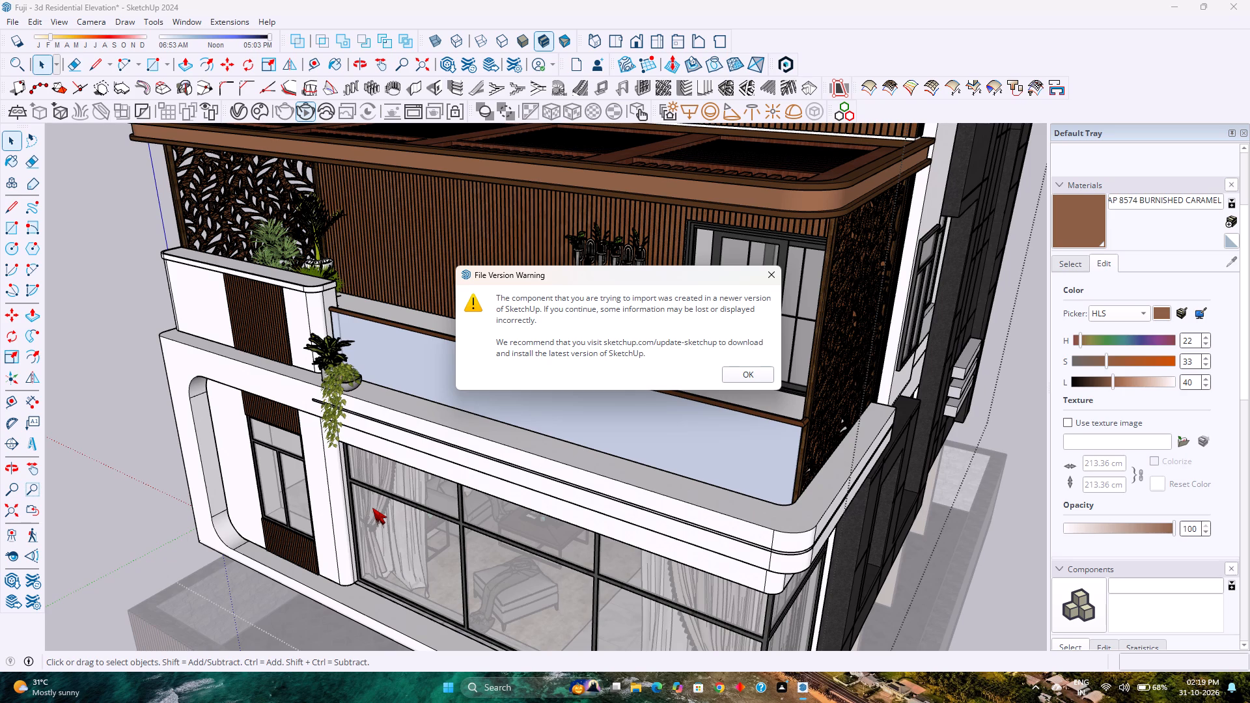
left_click(757, 378)
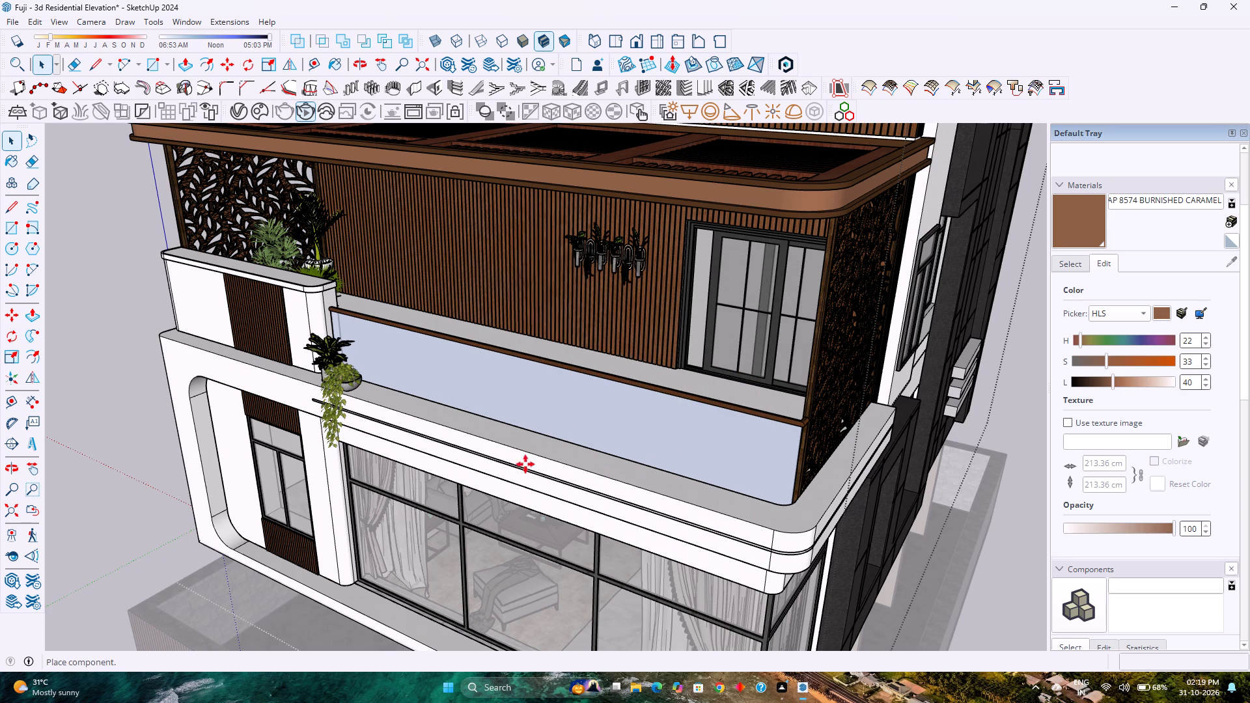
Place the pair of flowering pots on the balcony's front ledge beside the trailing plant.
scroll(461, 456, "down", 8)
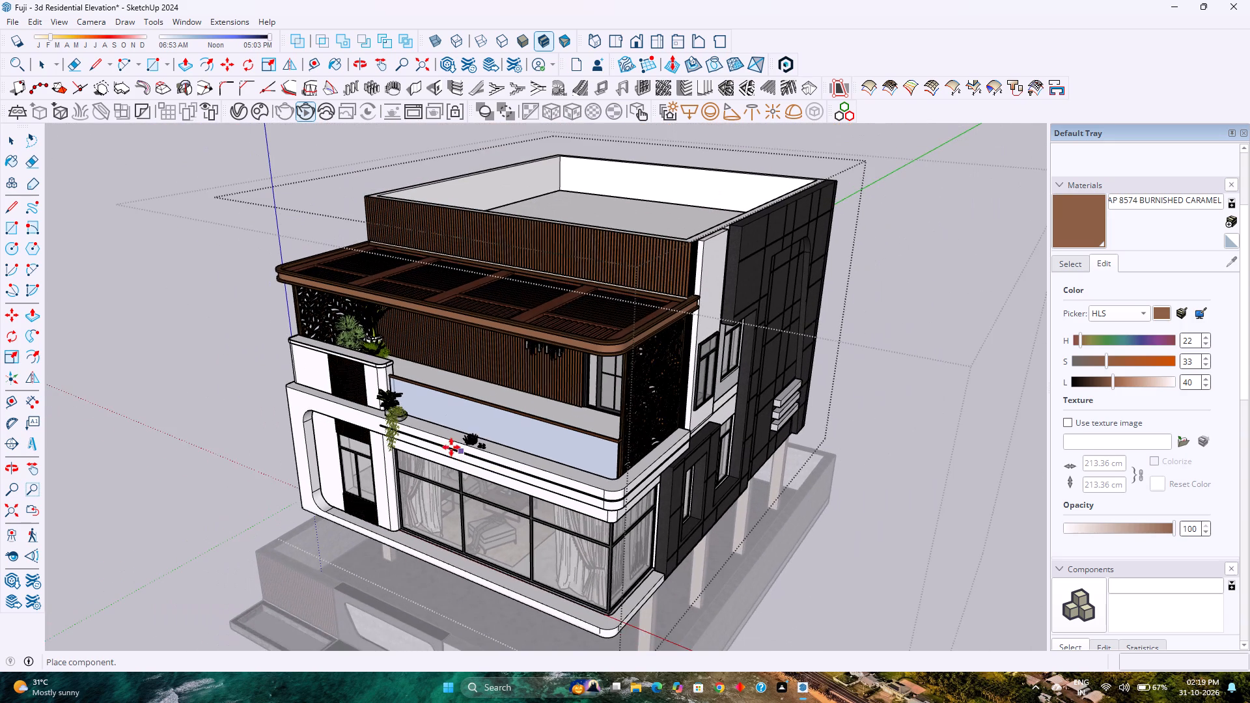
scroll(436, 424, "up", 12)
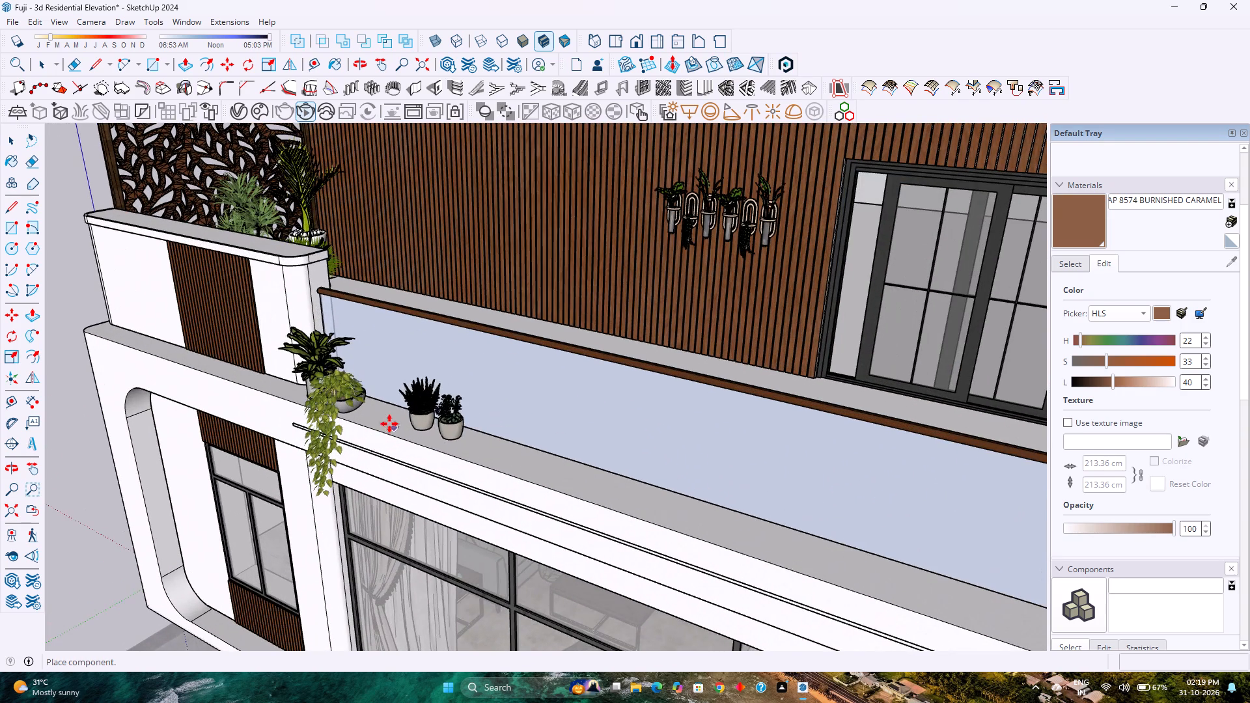
left_click(354, 419)
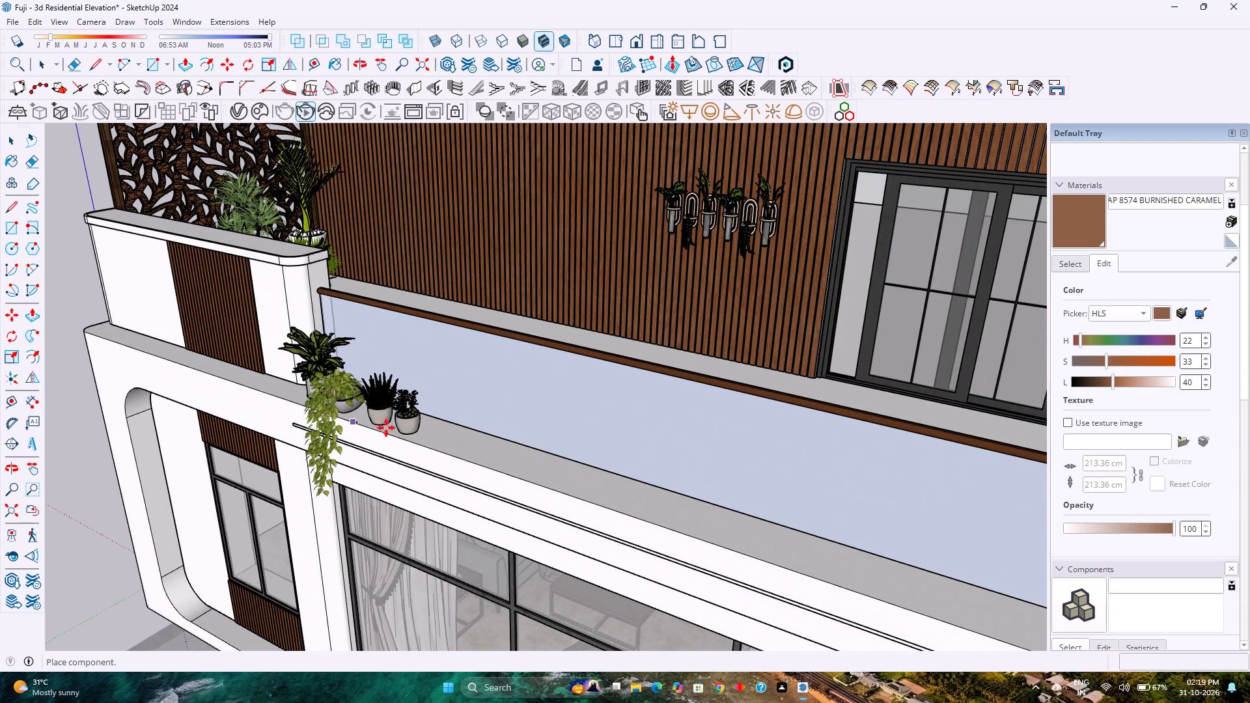
Open the lavender and yellow-flowered pots component on the balcony ledge for editing and unhide its hidden geometry.
scroll(406, 441, "up", 9)
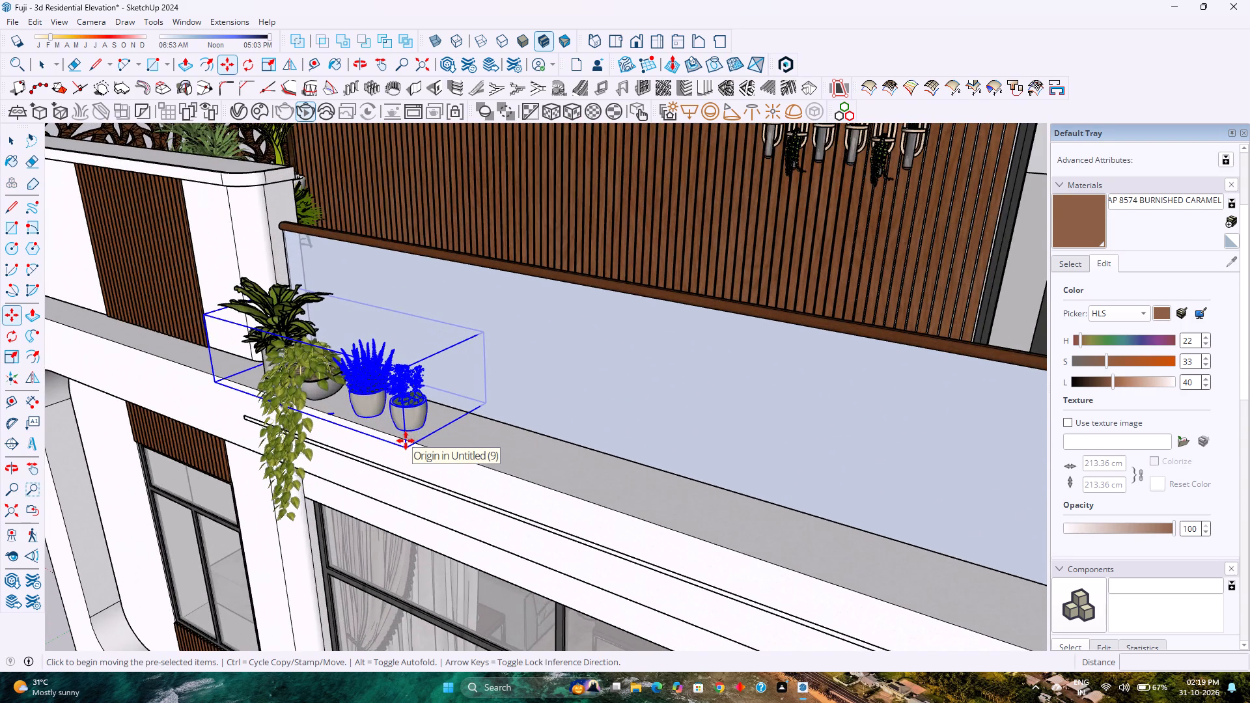
scroll(406, 441, "up", 14)
scroll(405, 447, "down", 5)
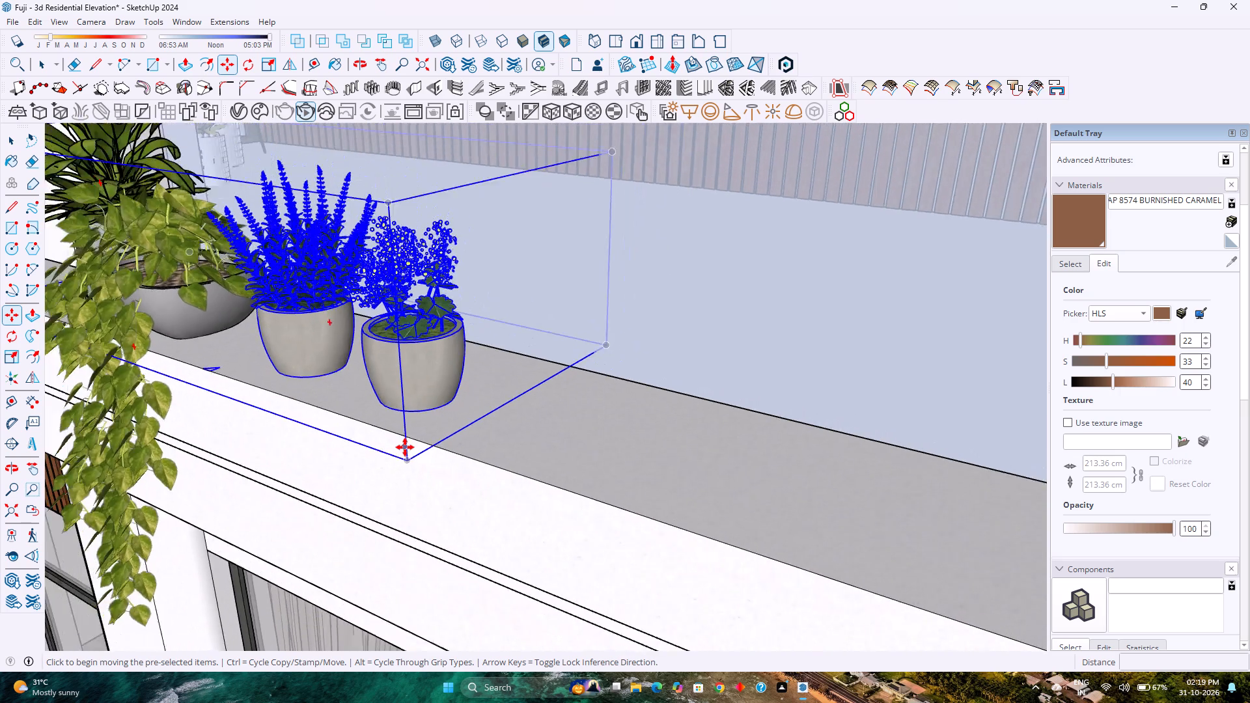
scroll(405, 447, "down", 8)
middle_click_drag(351, 456, 617, 419)
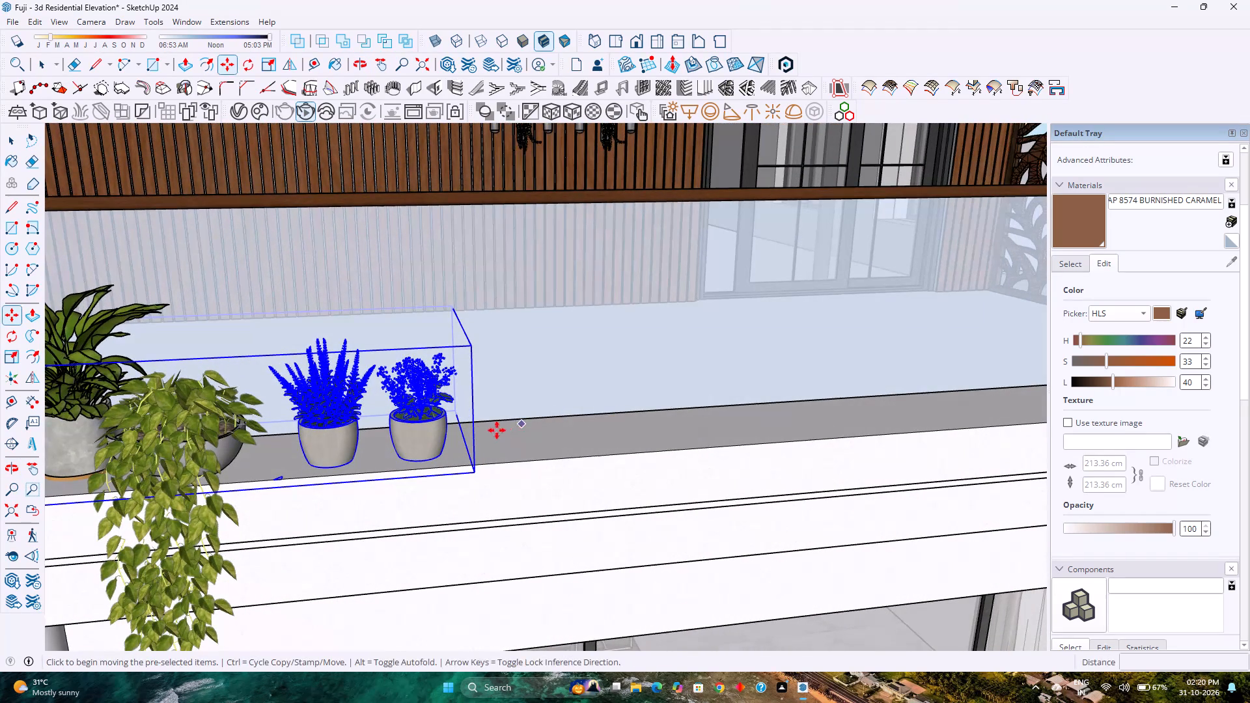
key("space")
scroll(417, 450, "up", 3)
double_click(417, 448)
scroll(417, 448, "up", 3)
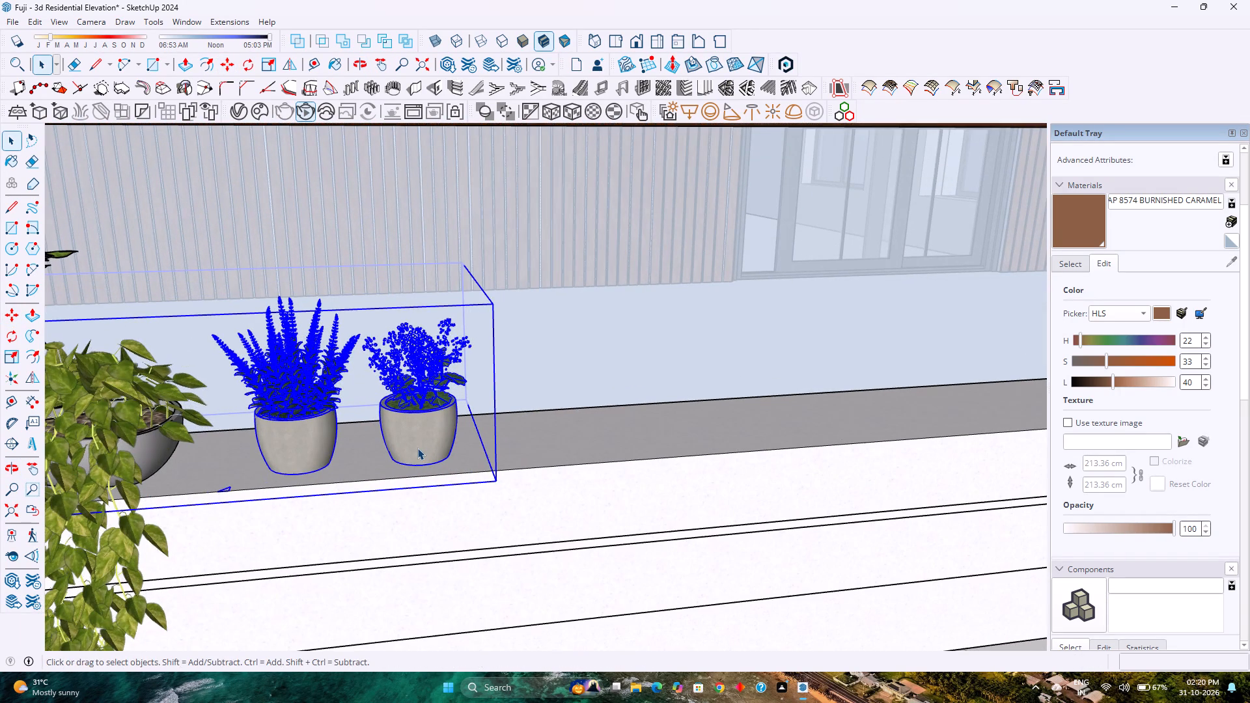
scroll(417, 448, "down", 5)
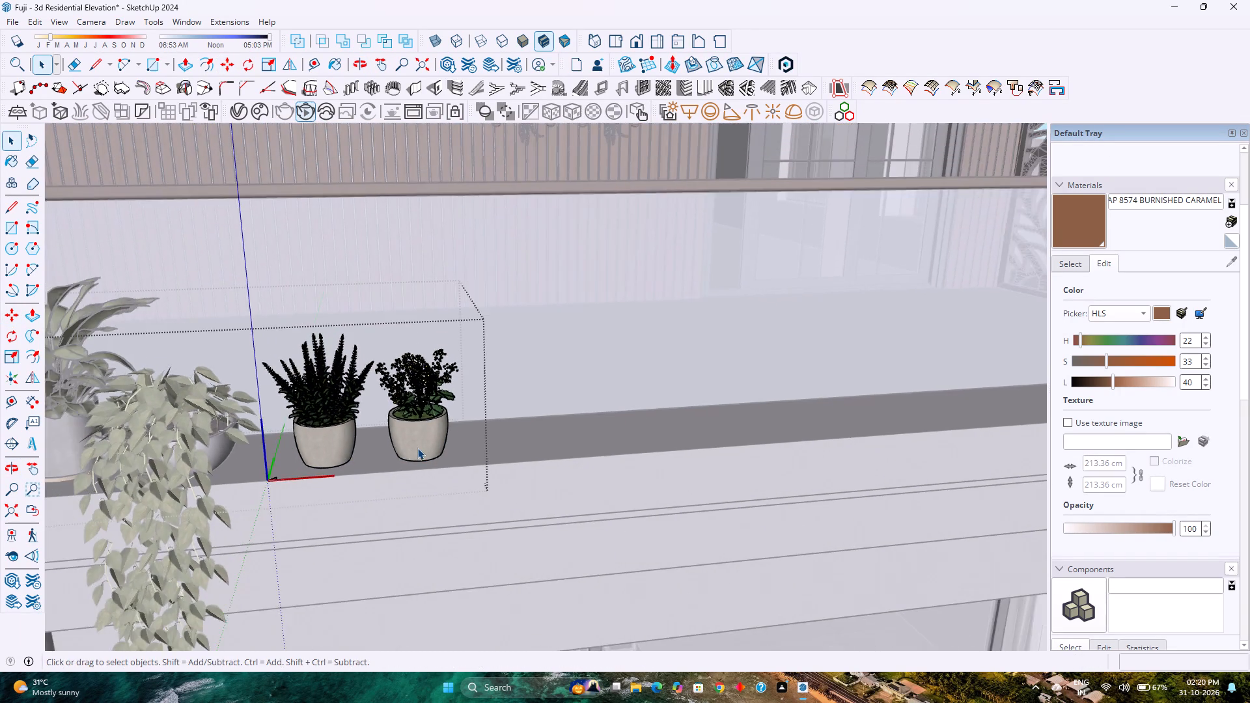
scroll(417, 448, "down", 5)
left_click(42, 24)
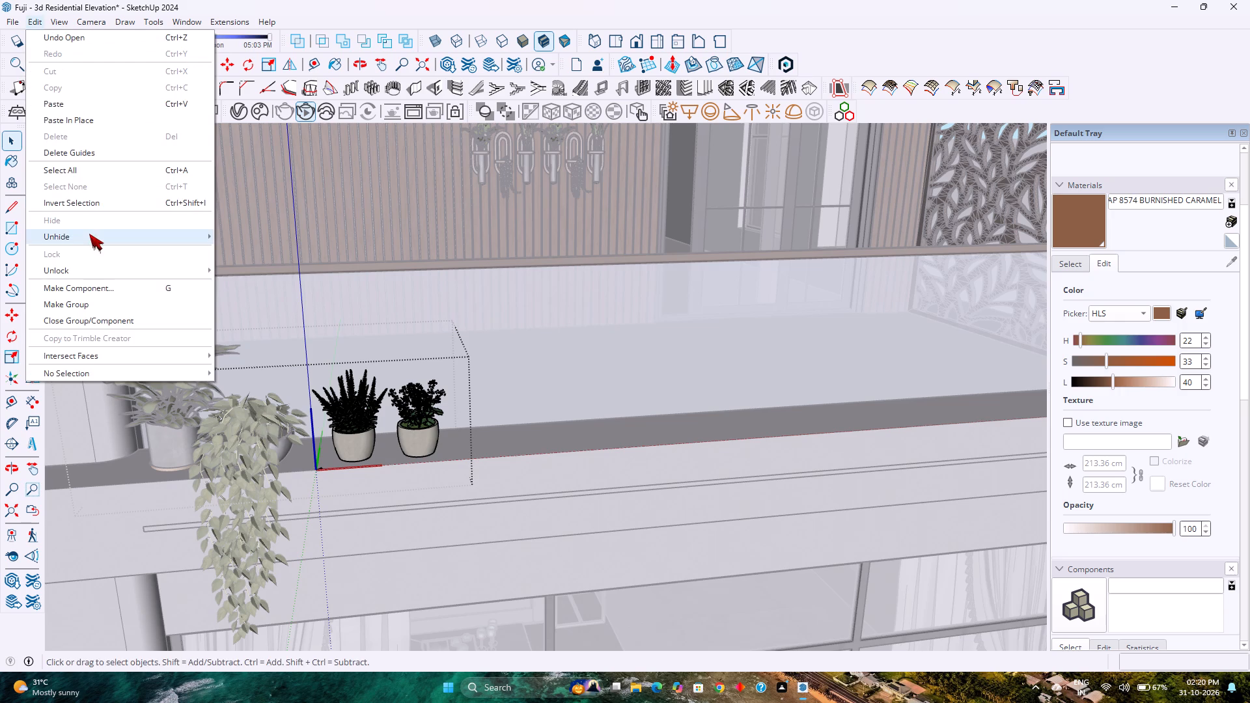
left_click(224, 264)
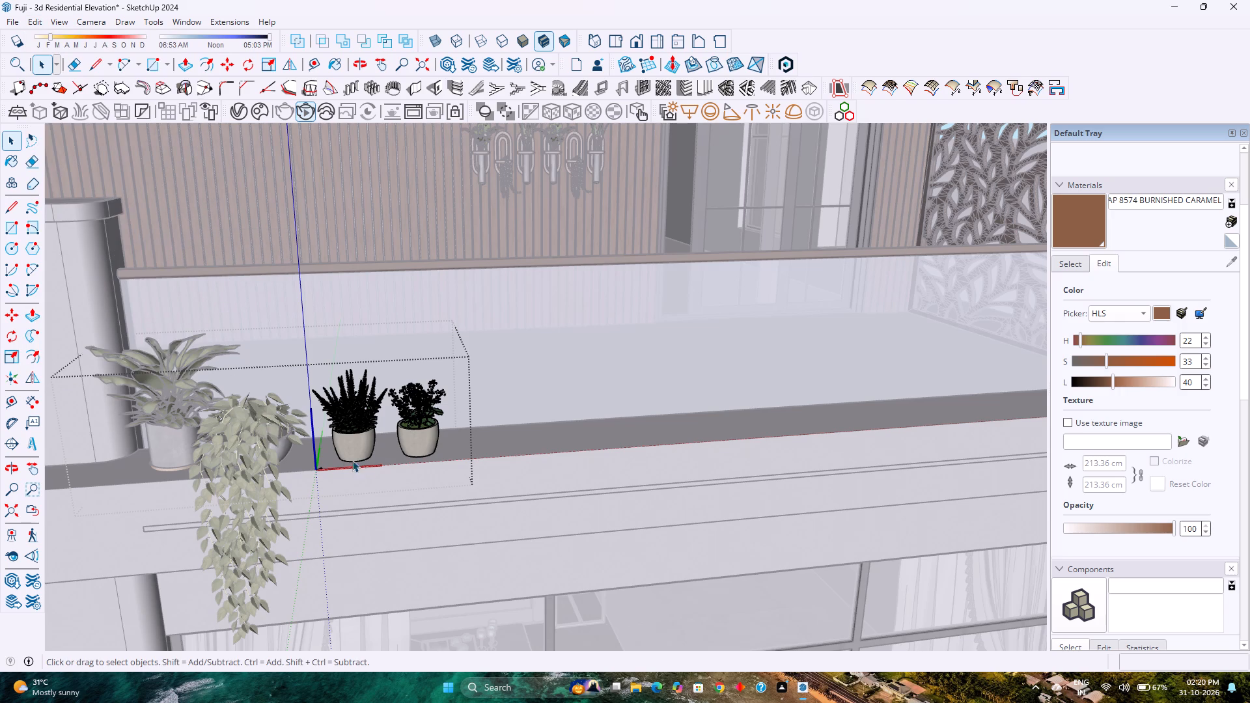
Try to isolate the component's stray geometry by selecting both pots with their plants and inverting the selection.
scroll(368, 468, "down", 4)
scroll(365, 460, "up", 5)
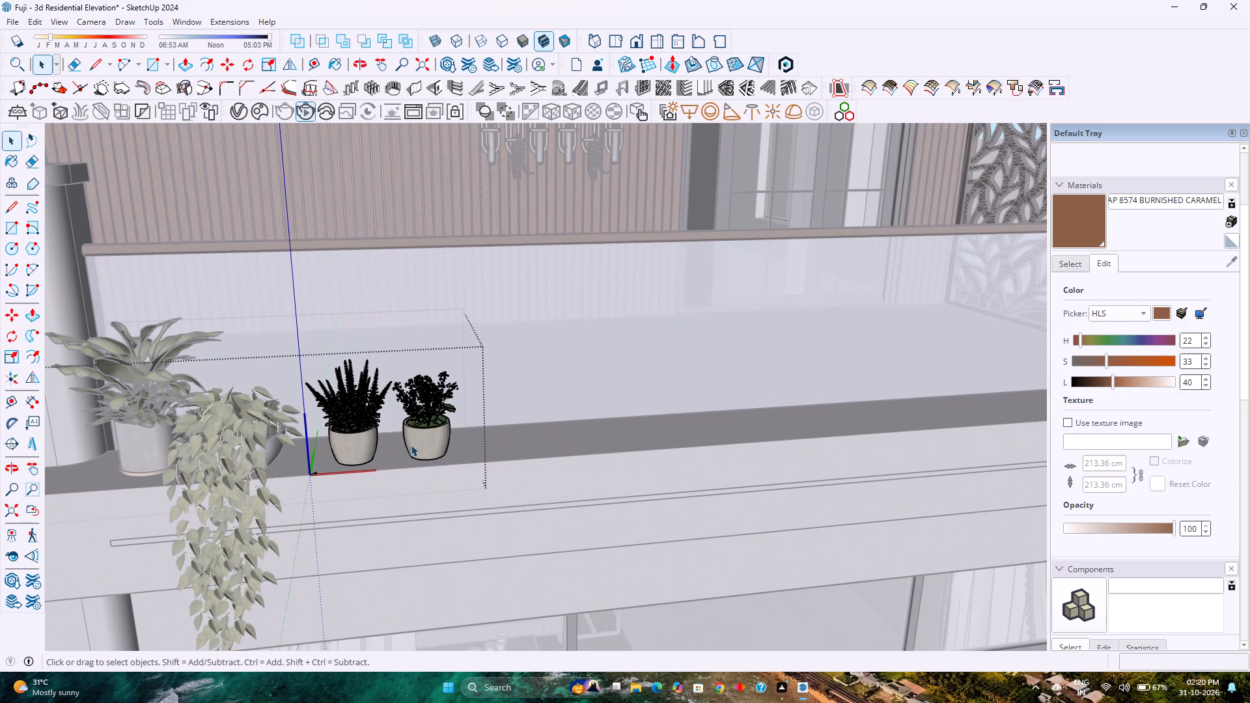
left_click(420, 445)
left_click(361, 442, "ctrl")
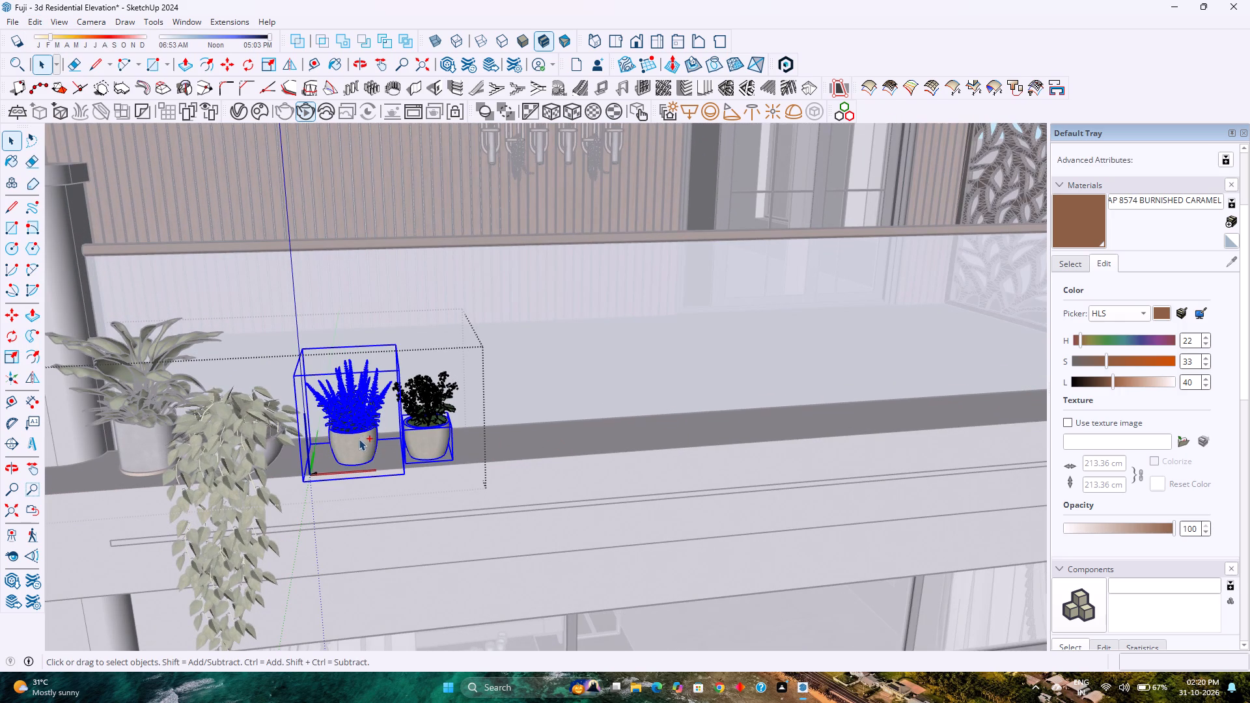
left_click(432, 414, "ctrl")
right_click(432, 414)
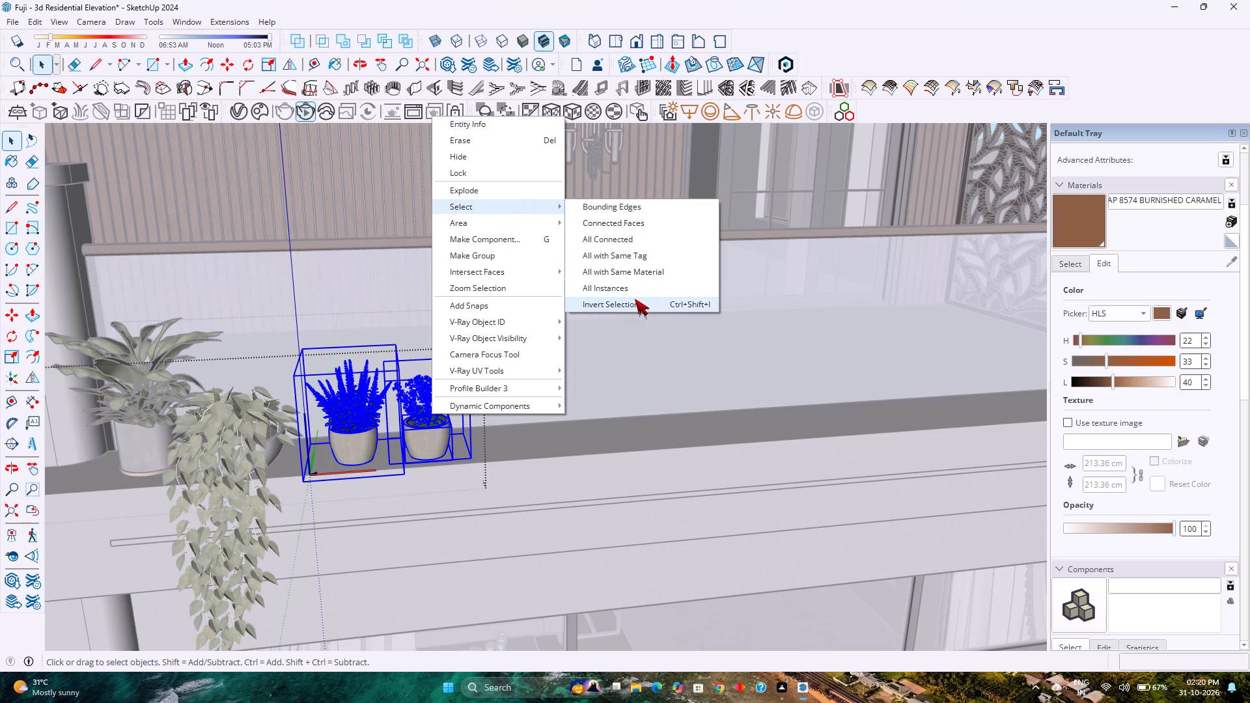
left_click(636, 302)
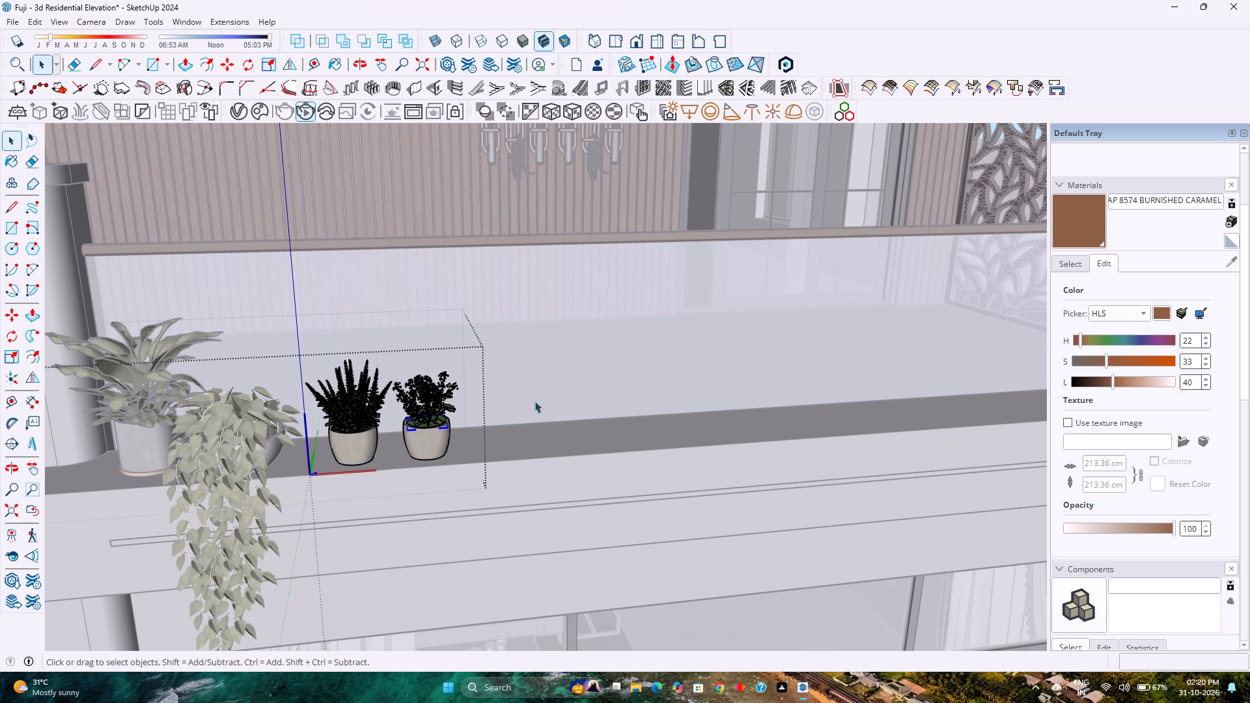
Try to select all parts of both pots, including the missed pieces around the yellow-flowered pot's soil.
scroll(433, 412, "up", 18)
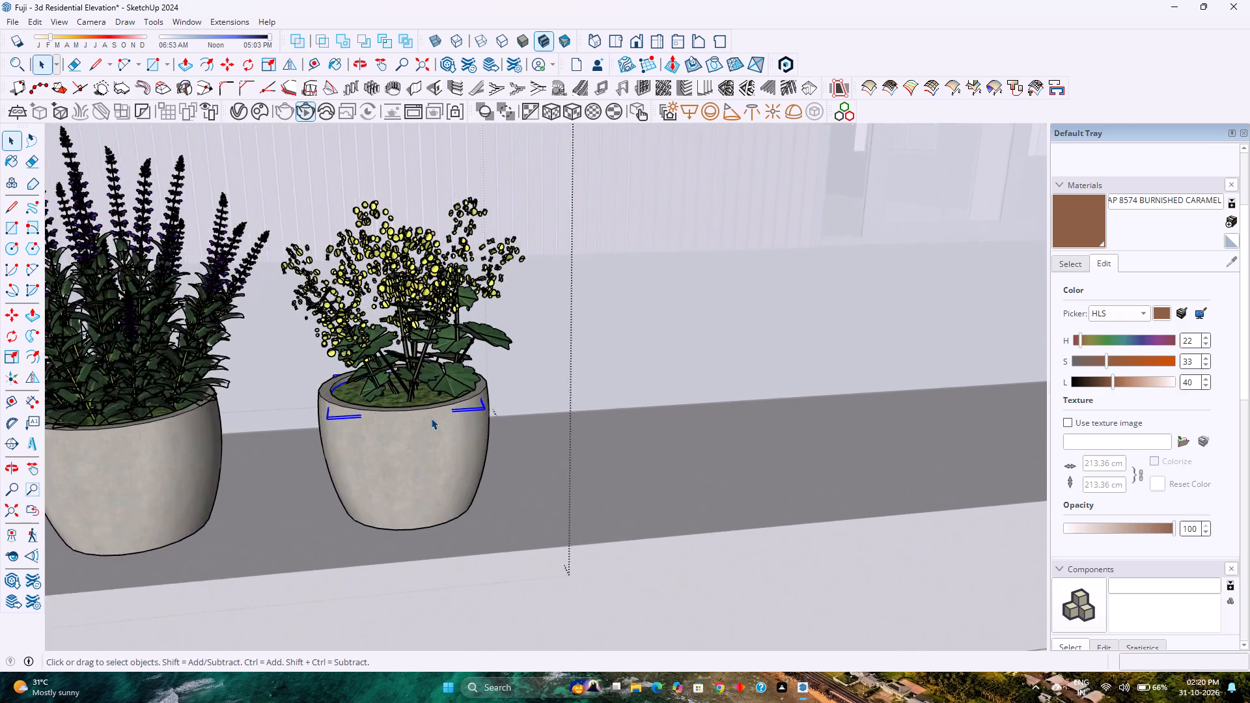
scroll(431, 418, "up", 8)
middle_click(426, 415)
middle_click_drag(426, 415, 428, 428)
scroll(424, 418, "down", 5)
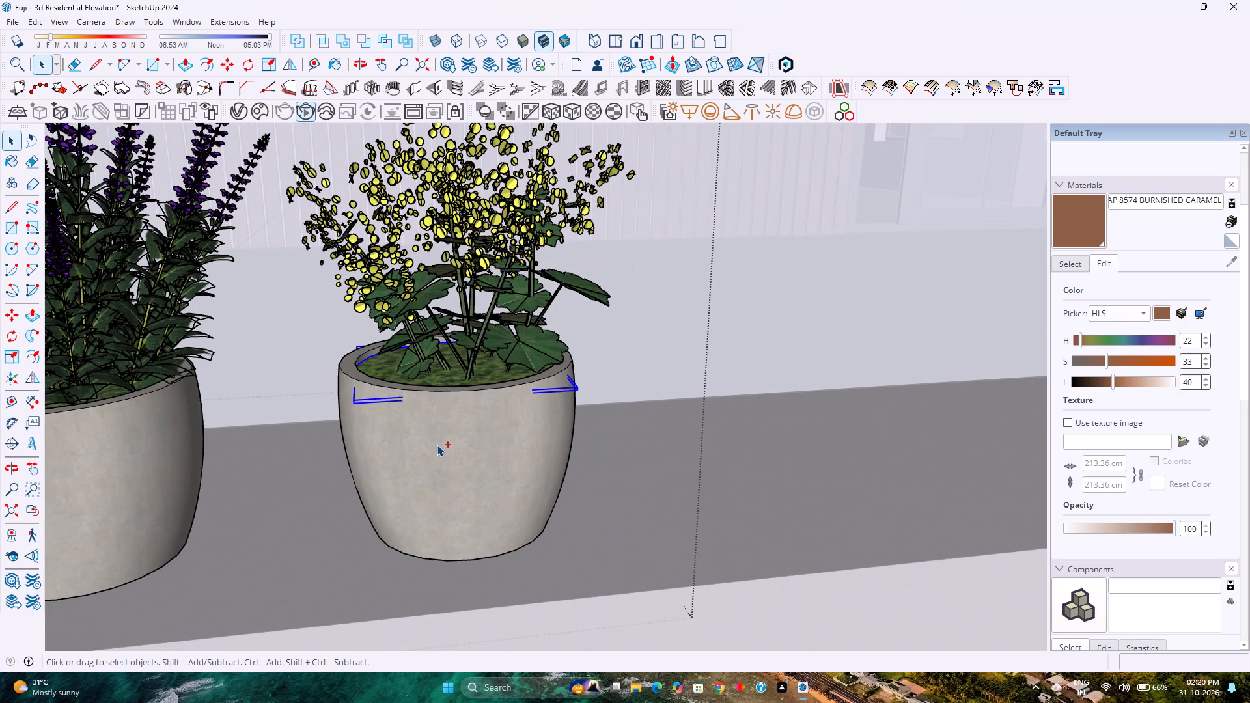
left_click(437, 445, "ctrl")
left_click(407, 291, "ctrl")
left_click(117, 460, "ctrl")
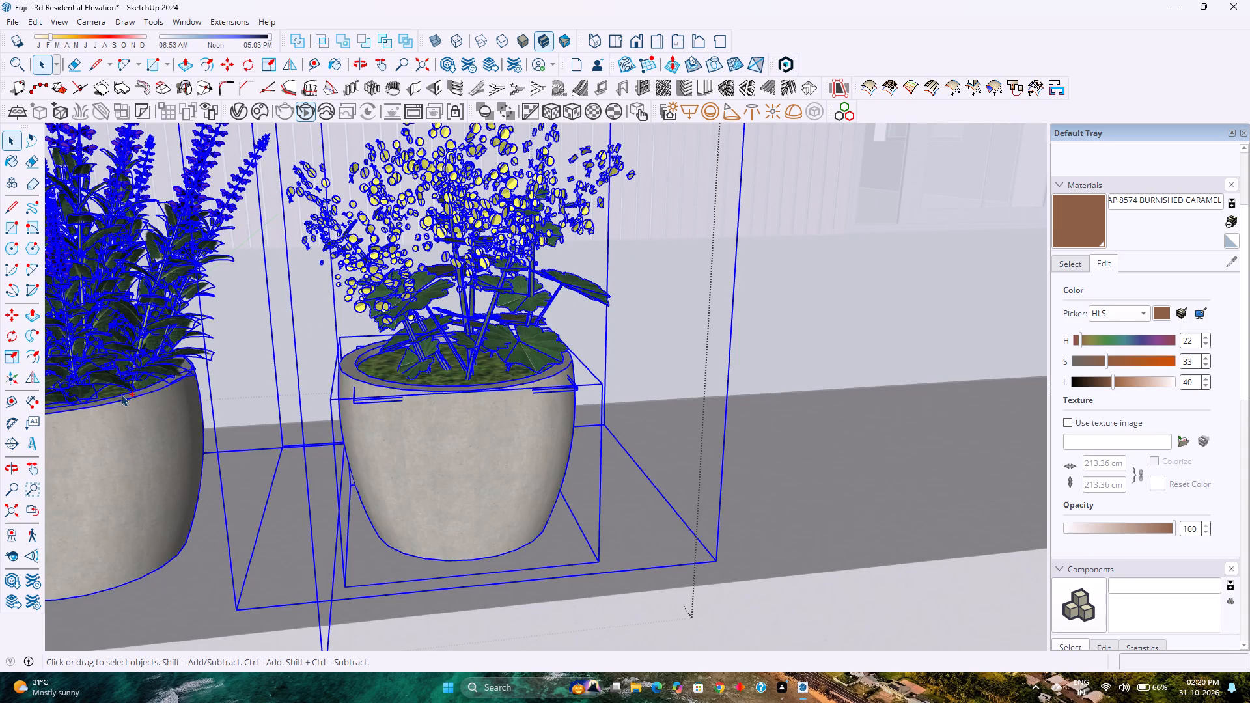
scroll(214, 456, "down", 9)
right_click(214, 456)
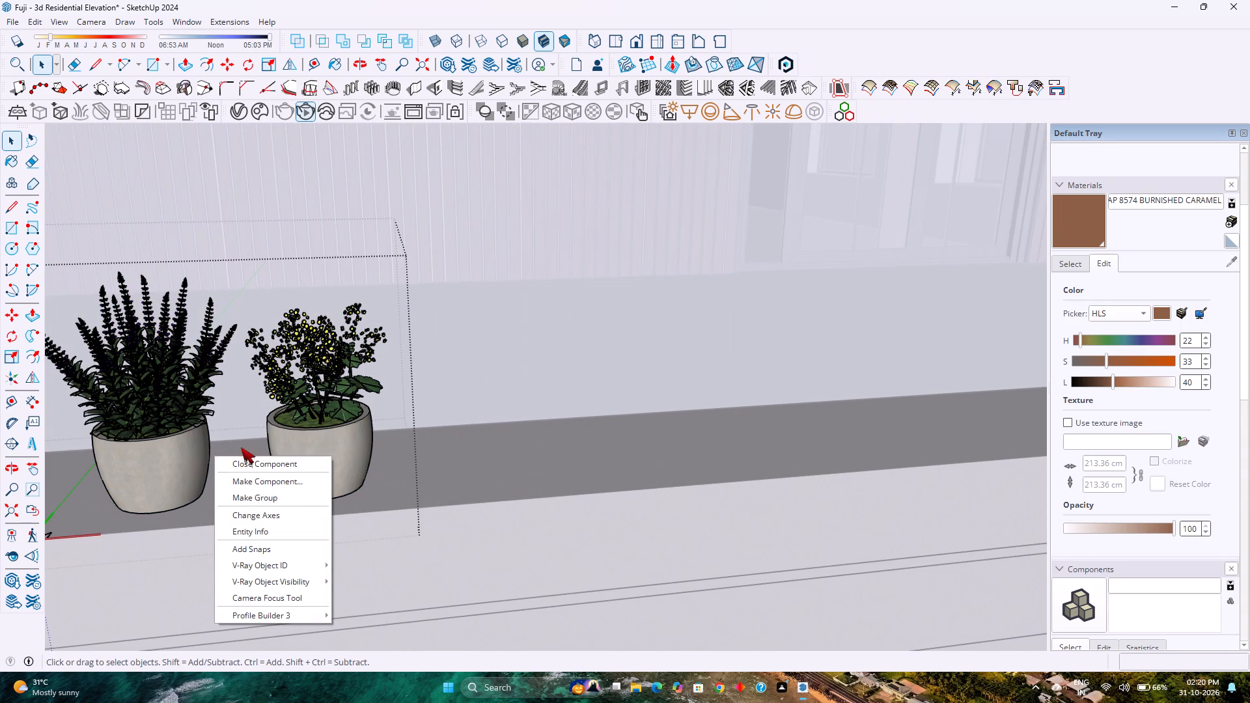
Delete everything inside the component except the two pots and their plants by inverting their selection, and close the component.
left_click(327, 448)
scroll(327, 437, "up", 5)
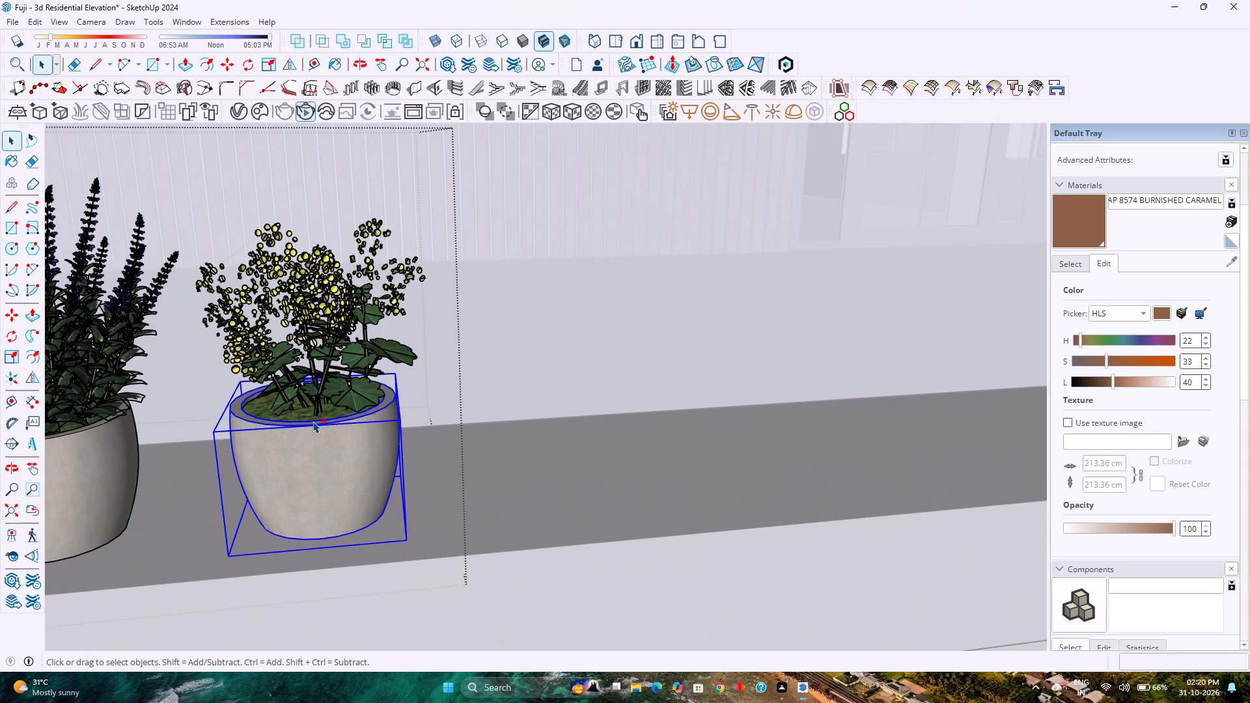
left_click(311, 417, "ctrl")
left_click(269, 364, "ctrl")
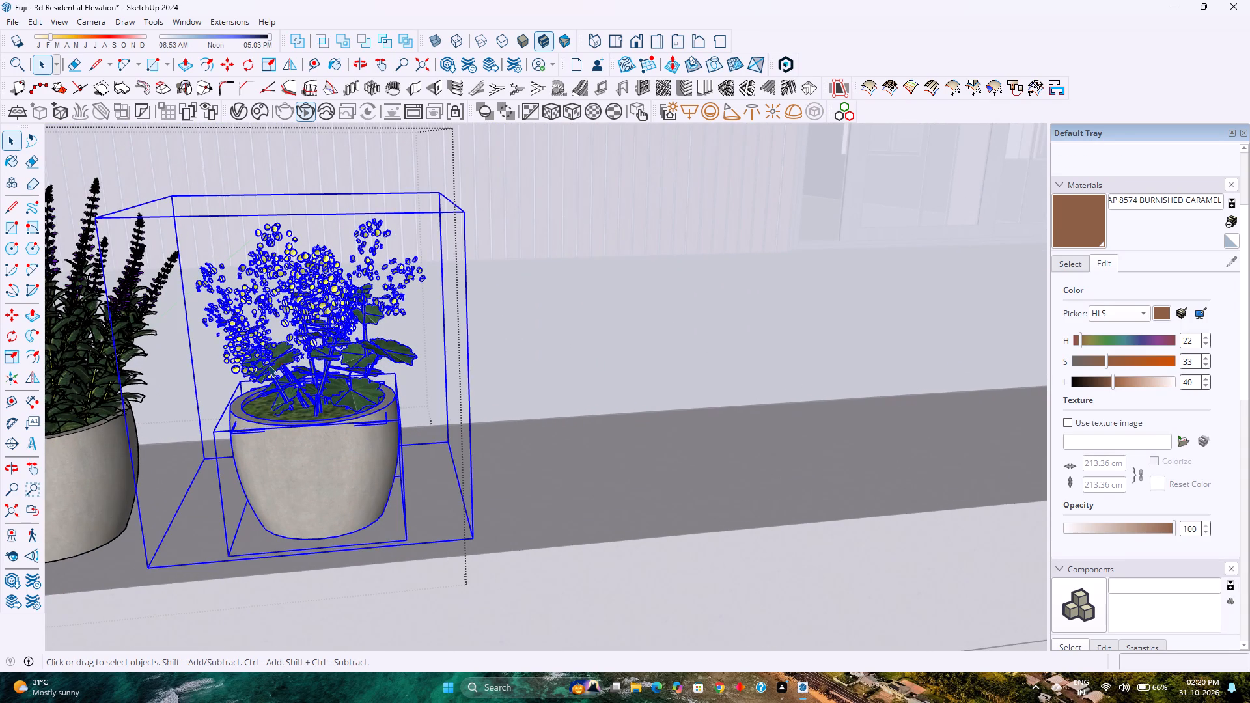
scroll(269, 365, "down", 4)
left_click(126, 458, "ctrl")
right_click(305, 464)
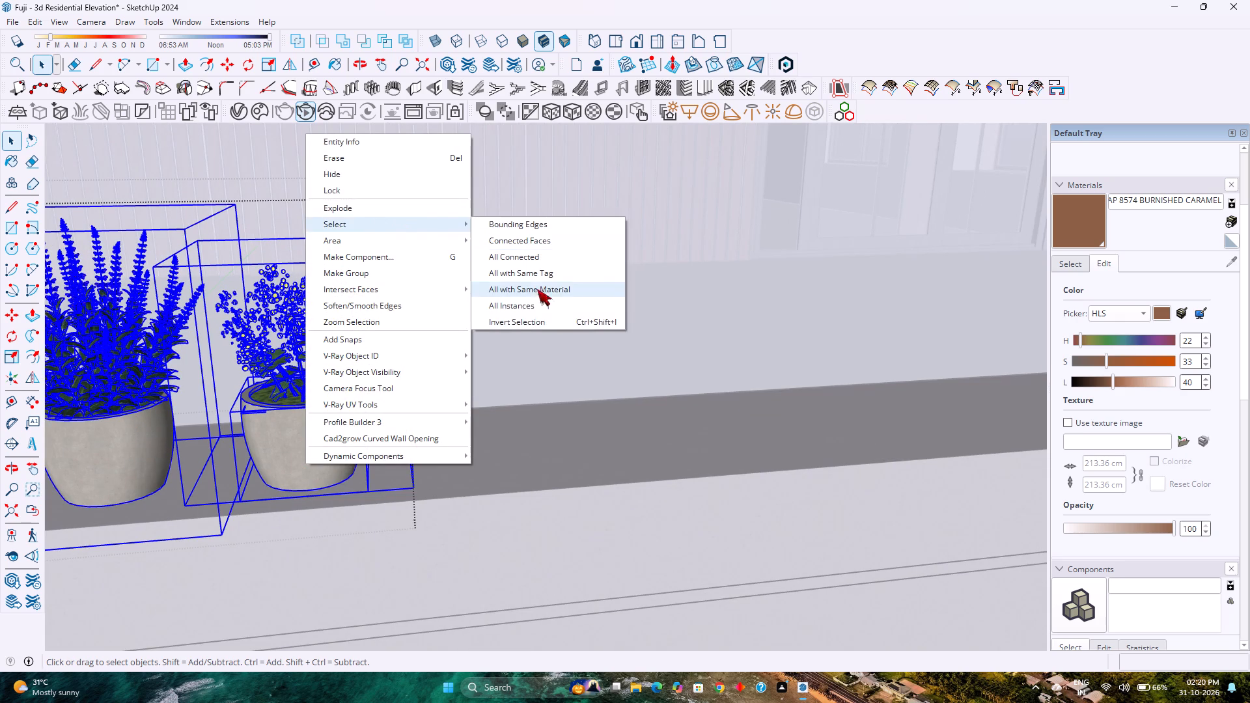
left_click(549, 326)
scroll(542, 380, "down", 12)
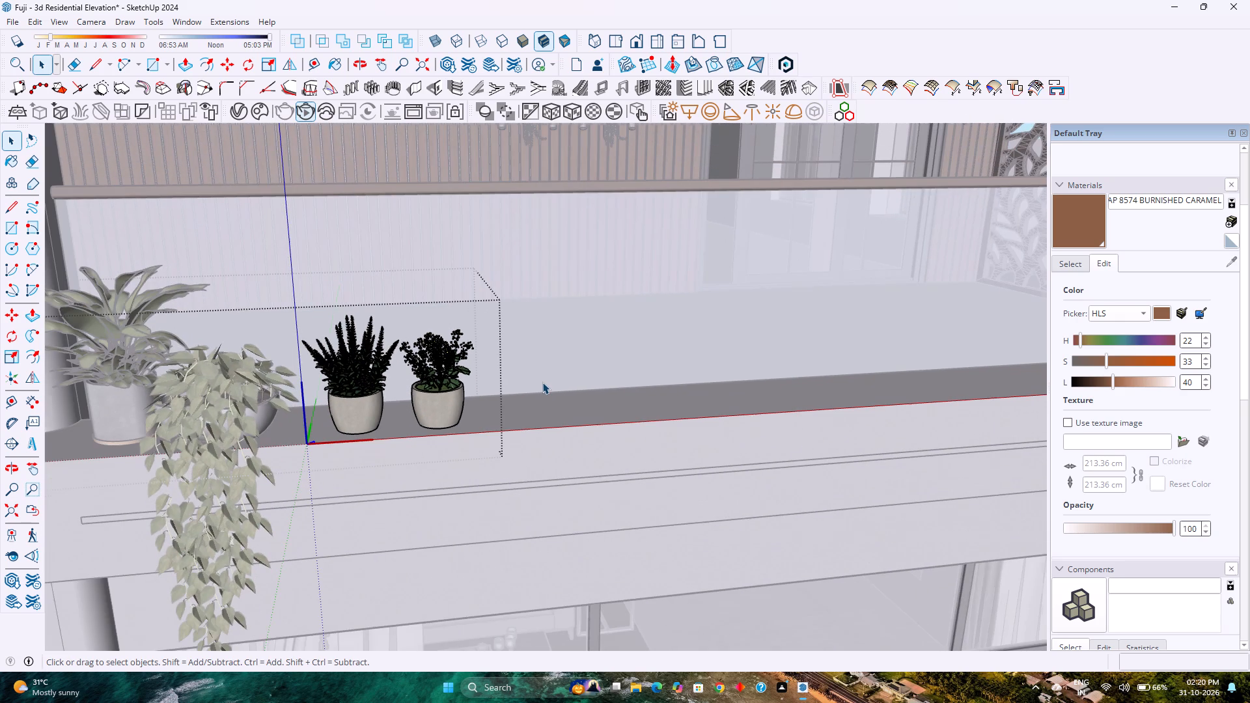
key("Delete")
scroll(542, 380, "down", 5)
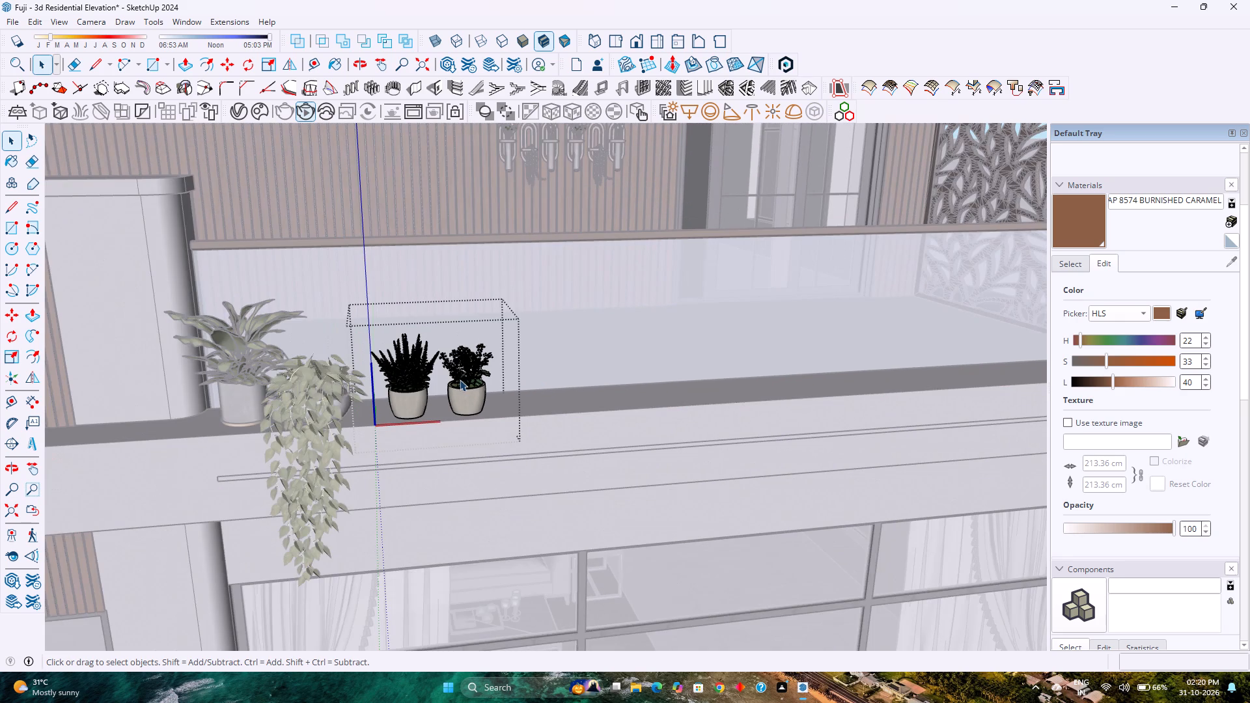
key("Escape")
Move the pair of flowering pots about 2 3/8" along the ledge toward the trailing plant.
scroll(463, 400, "down", 3)
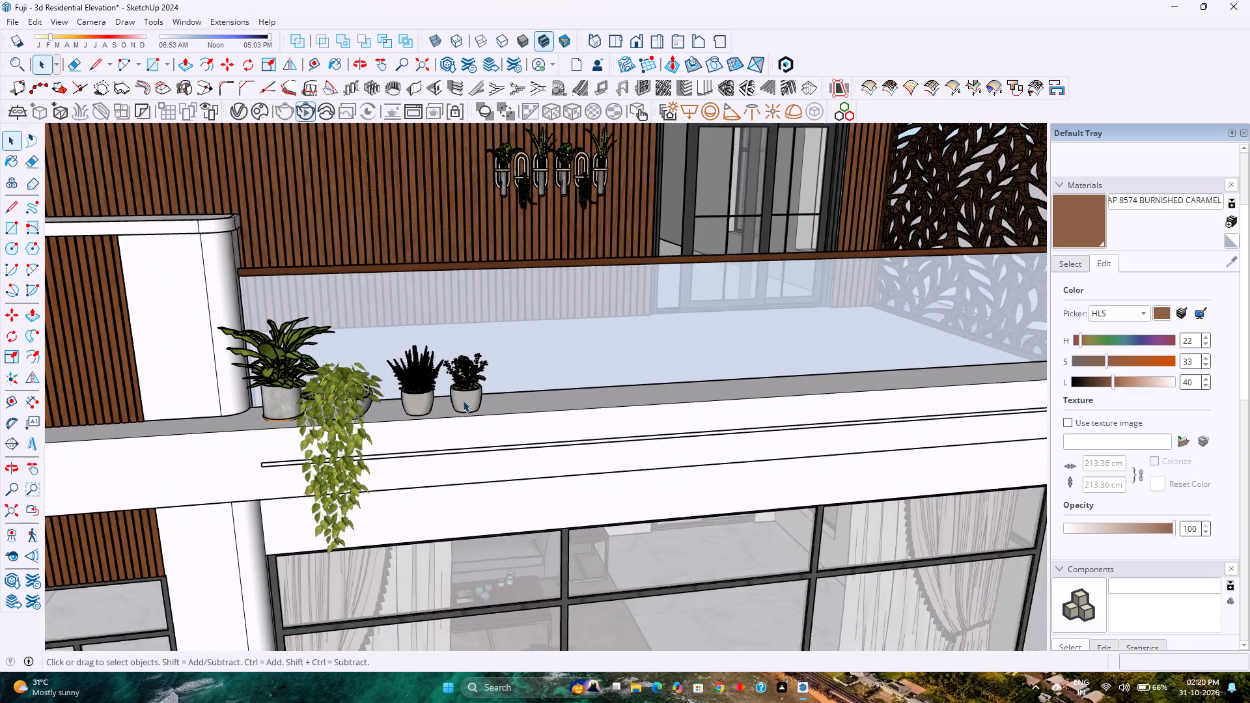
scroll(463, 400, "down", 1)
scroll(463, 400, "up", 5)
left_click(463, 401)
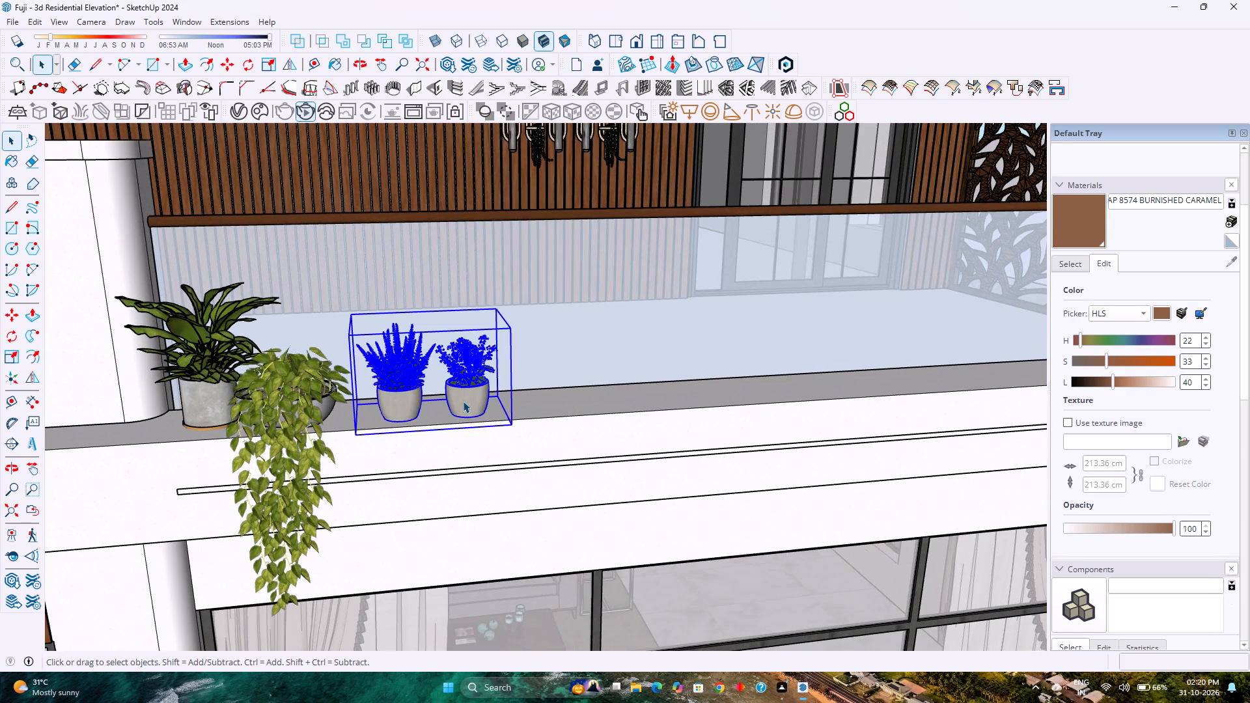
scroll(460, 404, "up", 4)
key("m")
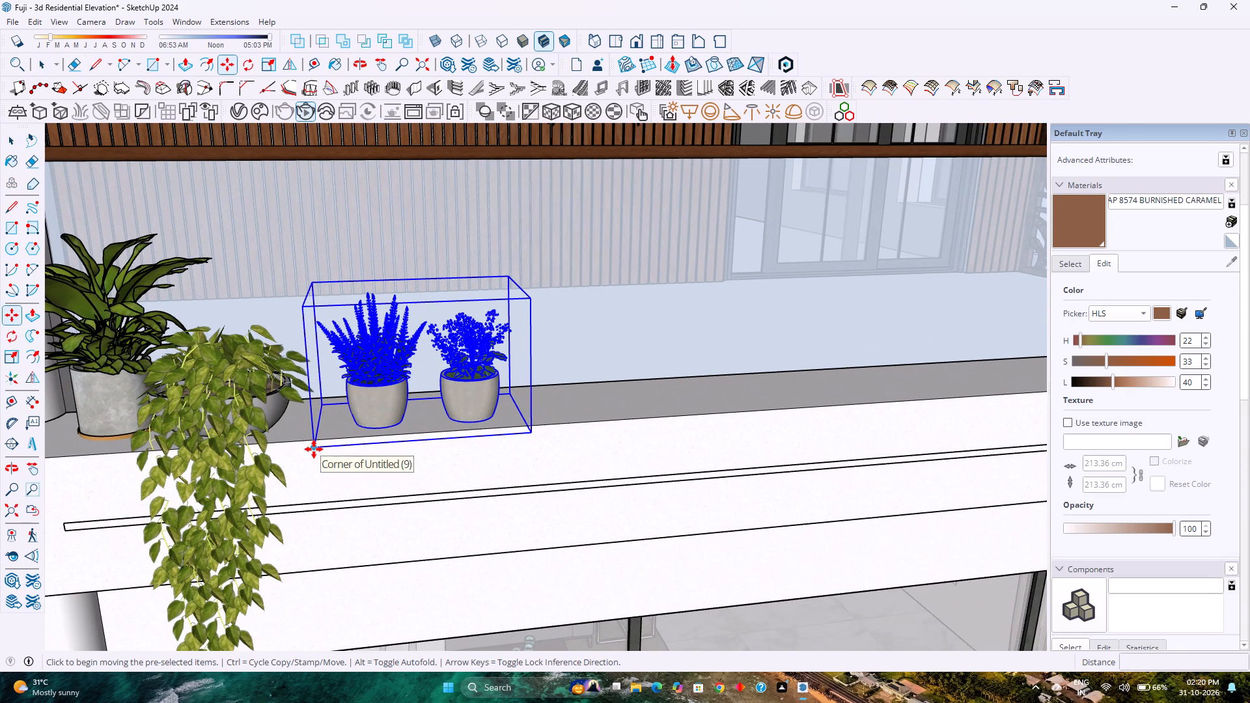
left_click(314, 449)
left_click(294, 449)
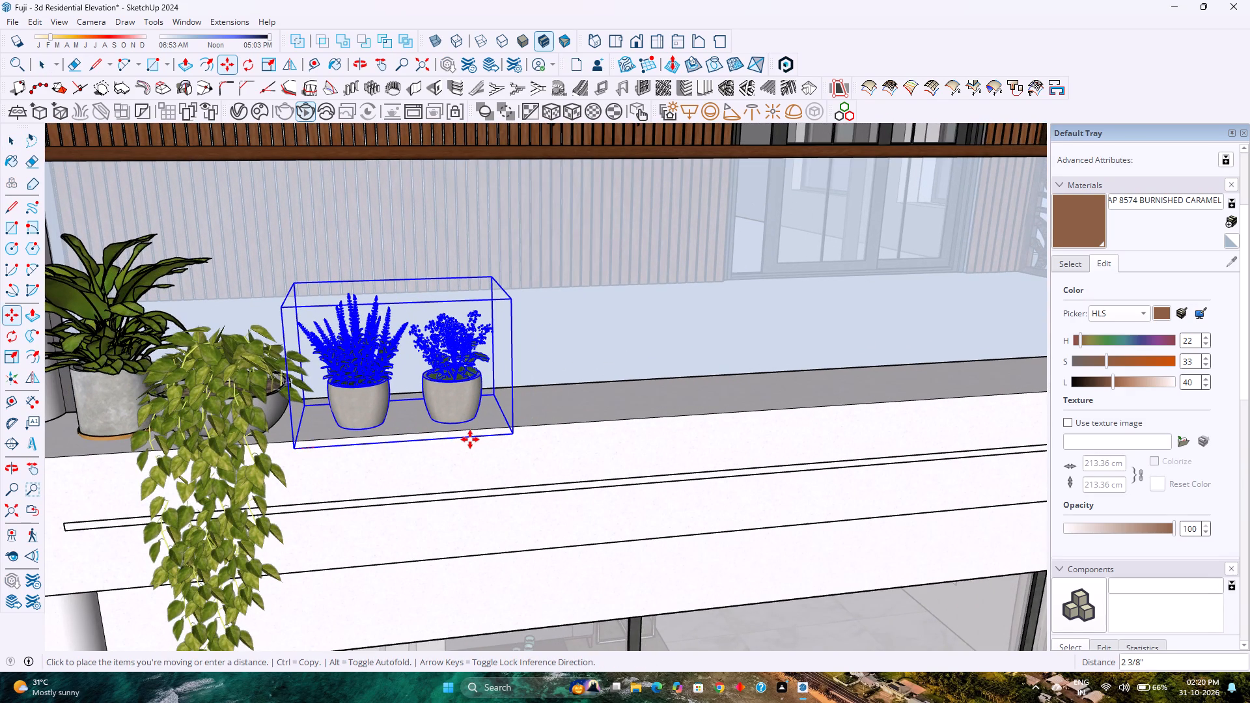
Move the flowering pots about 2 13/16" back toward the glass railing, aligning their bounding box with the ledge's front edge.
scroll(470, 439, "up", 2)
middle_click_drag(469, 441, 336, 490)
scroll(455, 444, "up", 3)
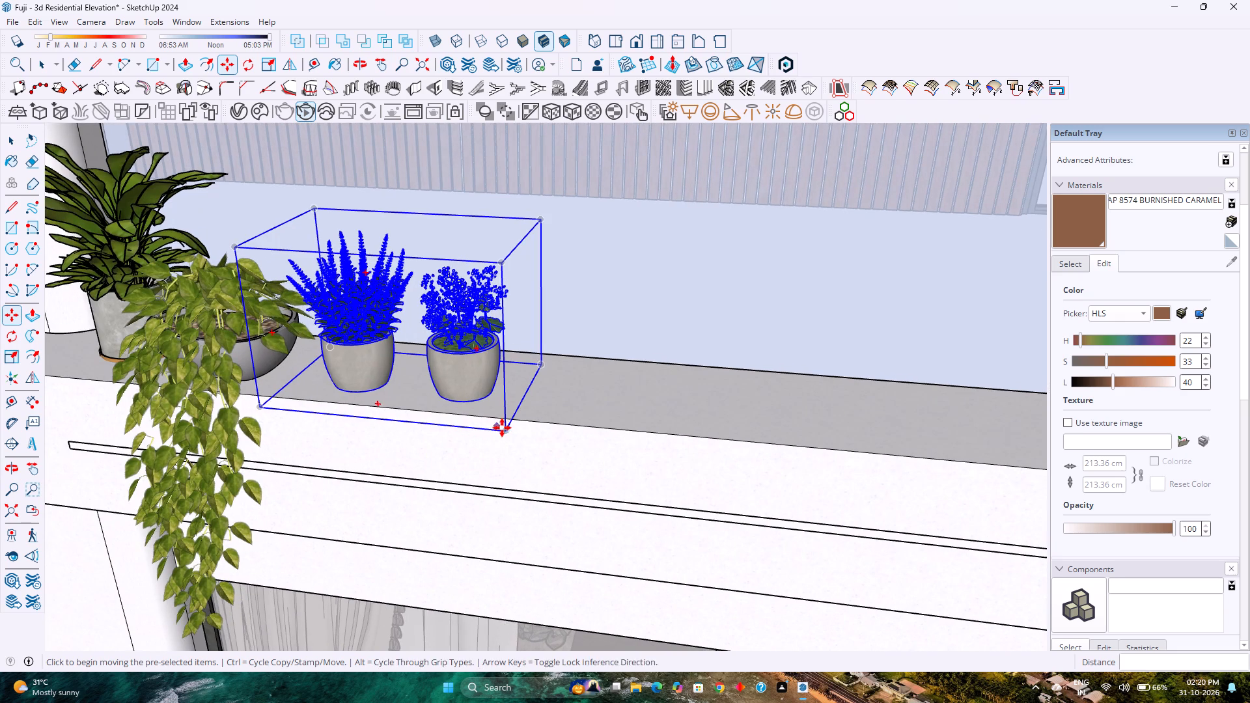
left_click(504, 430)
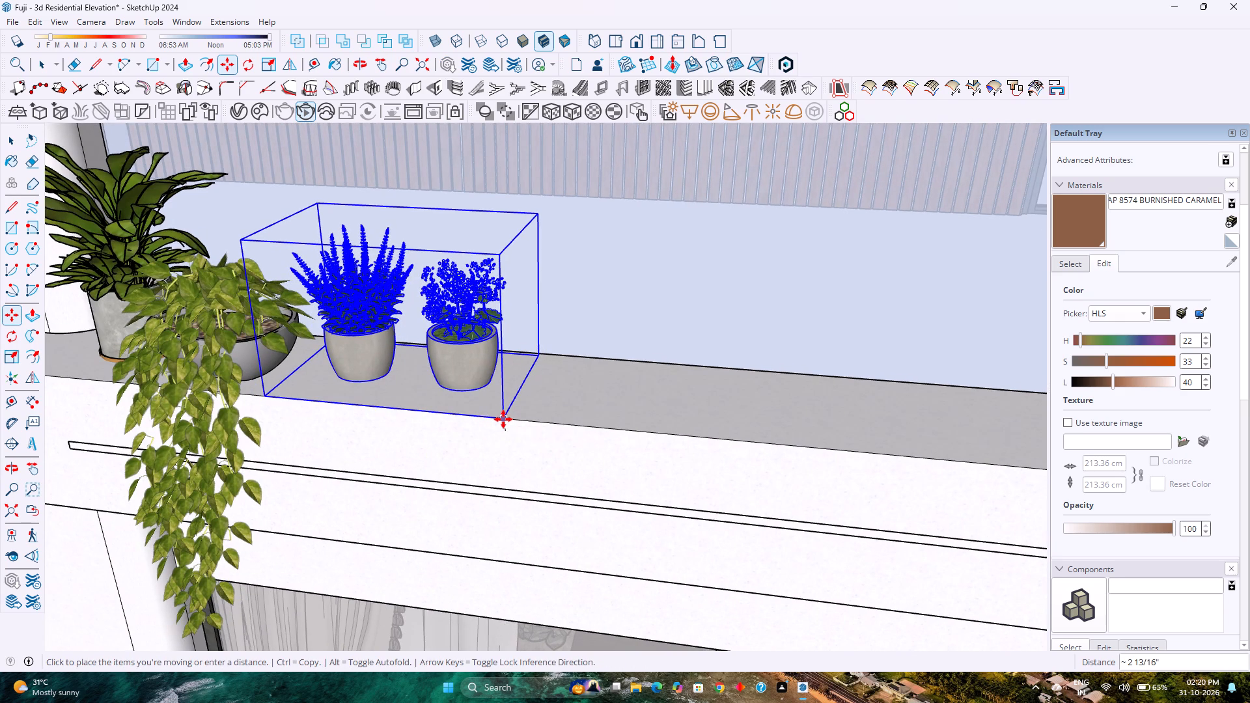
left_click(503, 419)
scroll(508, 420, "up", 4)
scroll(508, 420, "down", 4)
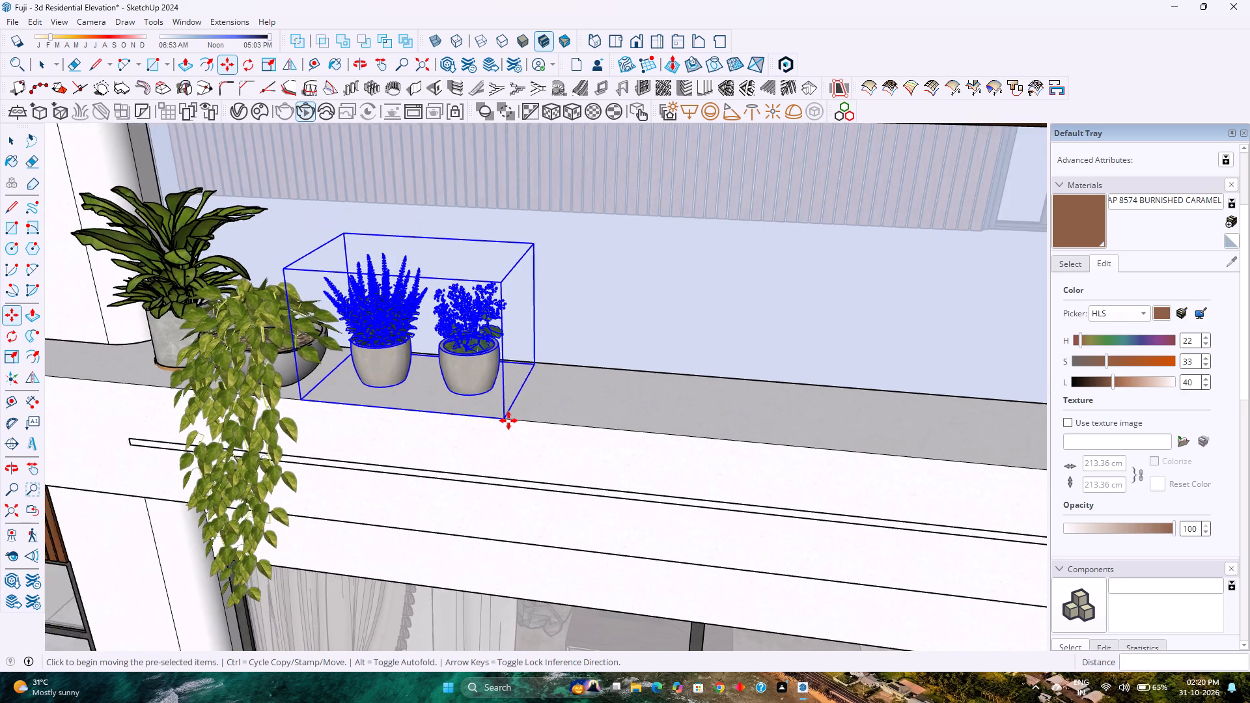
scroll(508, 420, "down", 4)
key("space")
Examine the placement of the flowering pots on the ledge from close up and against the whole balcony front.
scroll(508, 420, "down", 7)
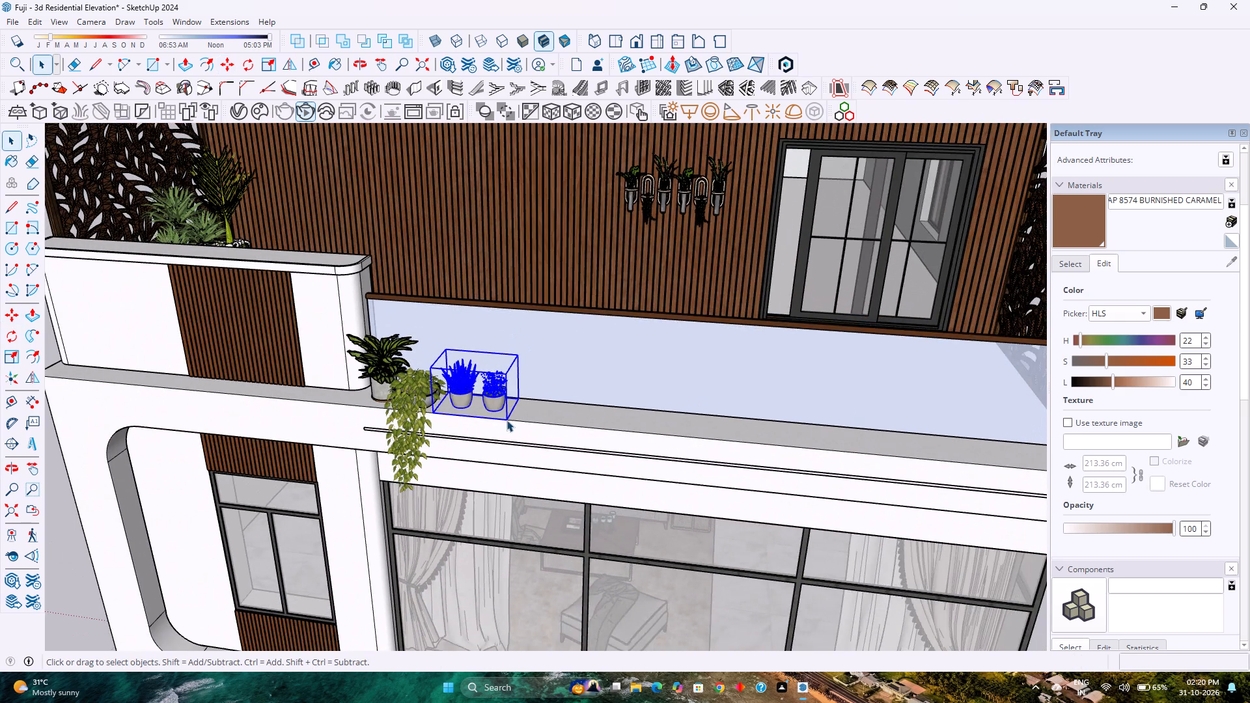
scroll(475, 424, "down", 1)
scroll(475, 424, "up", 6)
middle_click(473, 426, "shift")
middle_click_drag(473, 426, 456, 480, "shift")
middle_click_drag(437, 475, 475, 427)
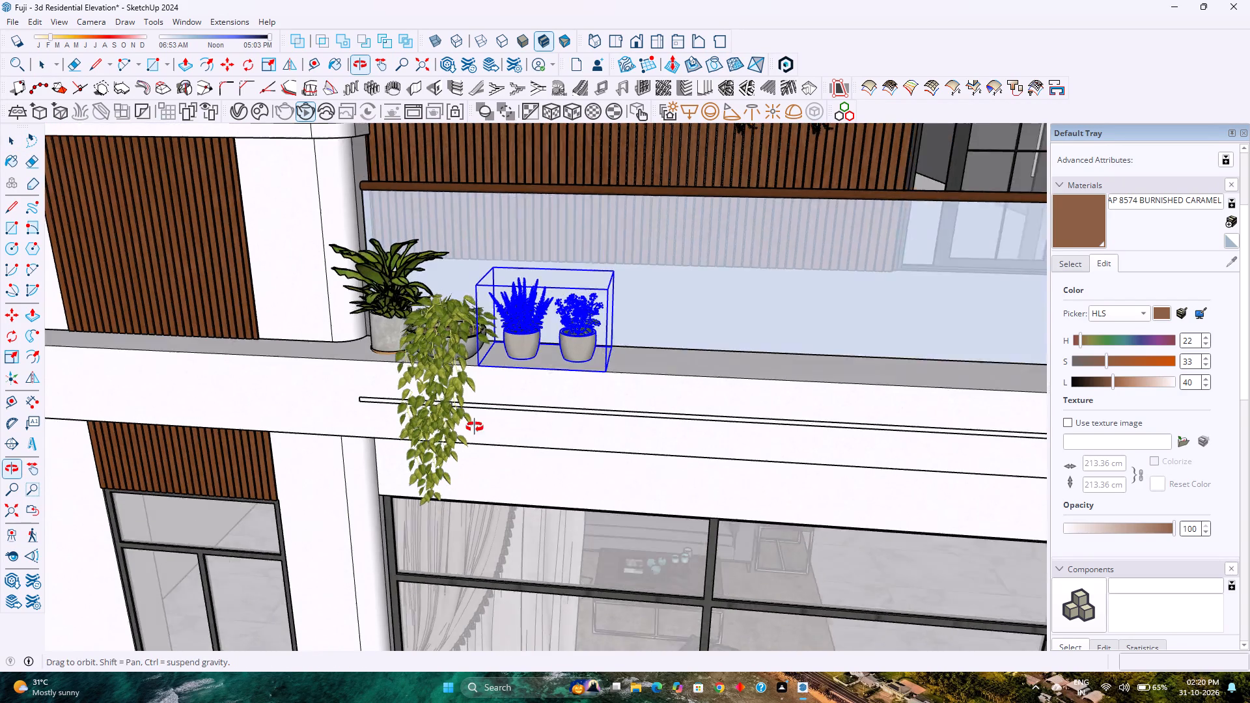
middle_click_drag(475, 427, 519, 381)
key("space")
scroll(536, 376, "up", 7)
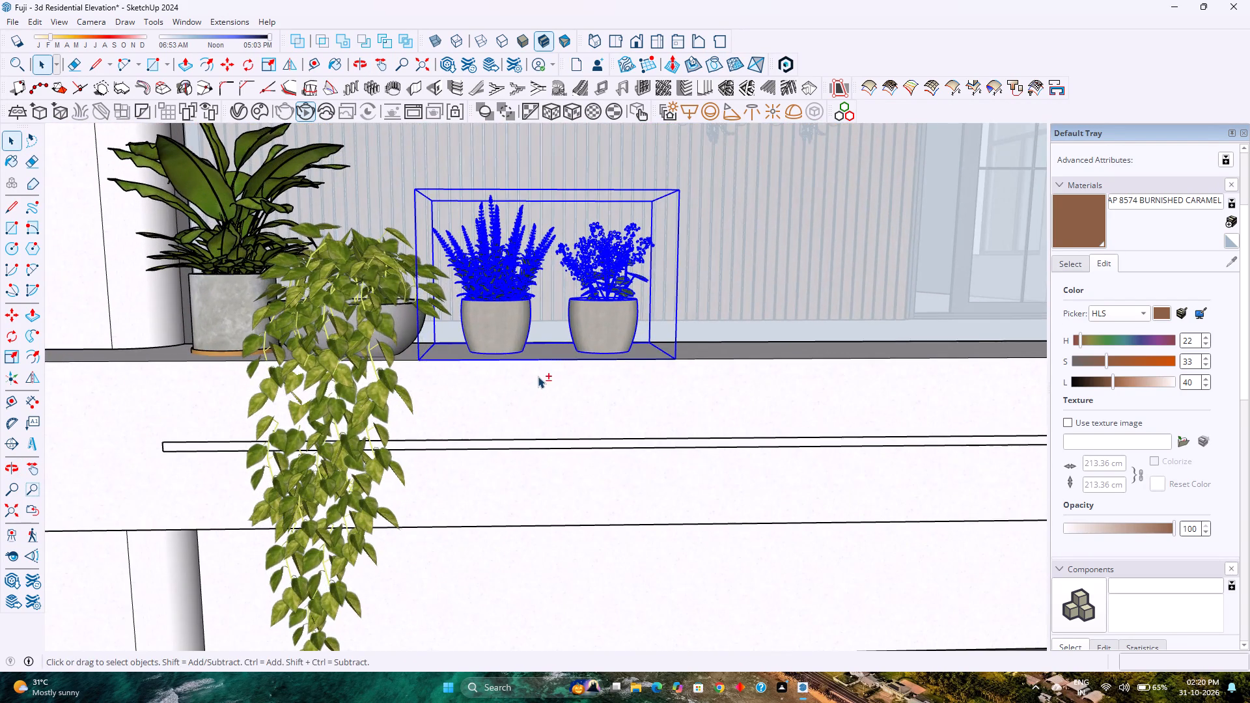
middle_click_drag(538, 376, 463, 472, "shift")
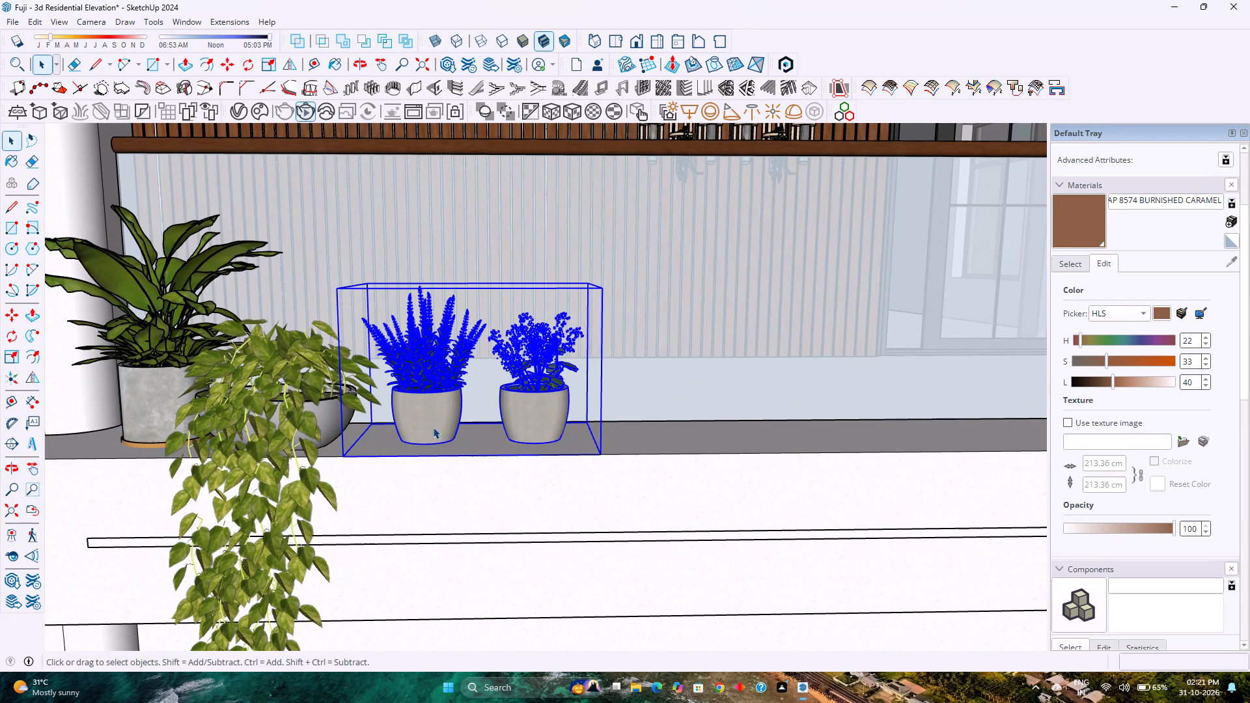
scroll(433, 419, "down", 12)
middle_click_drag(552, 407, 550, 413, "shift")
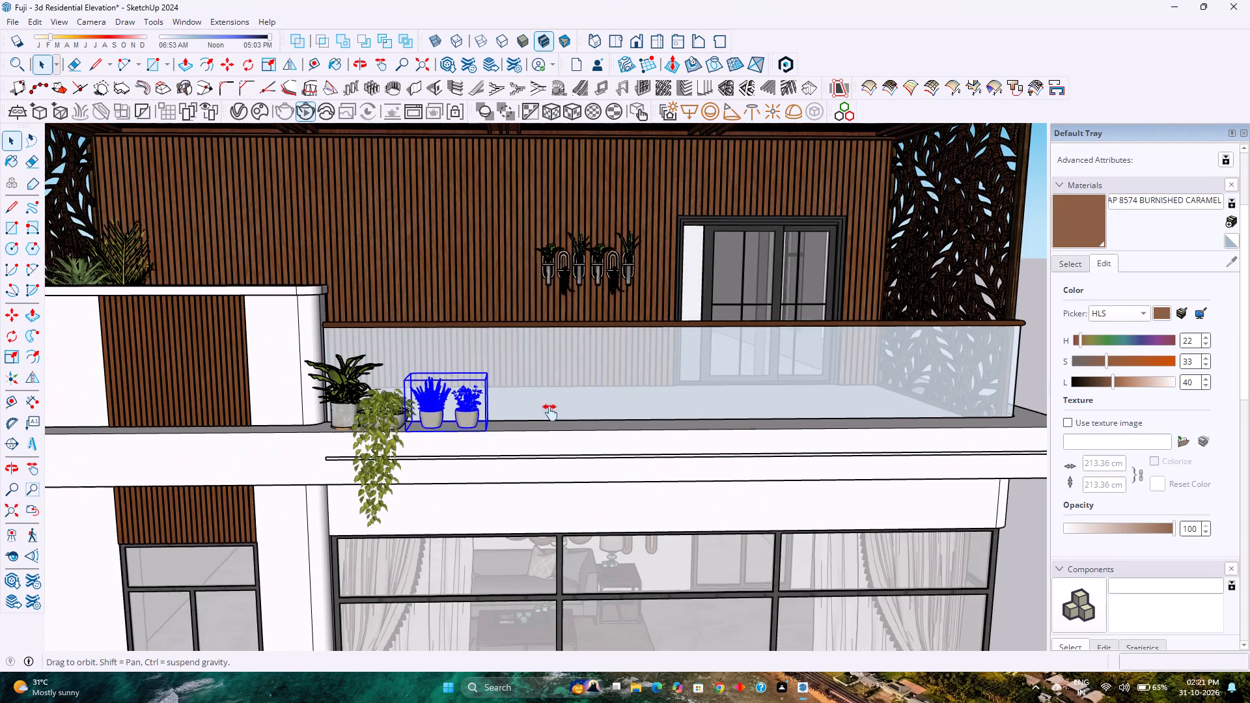
middle_click_drag(550, 413, 413, 463, "shift")
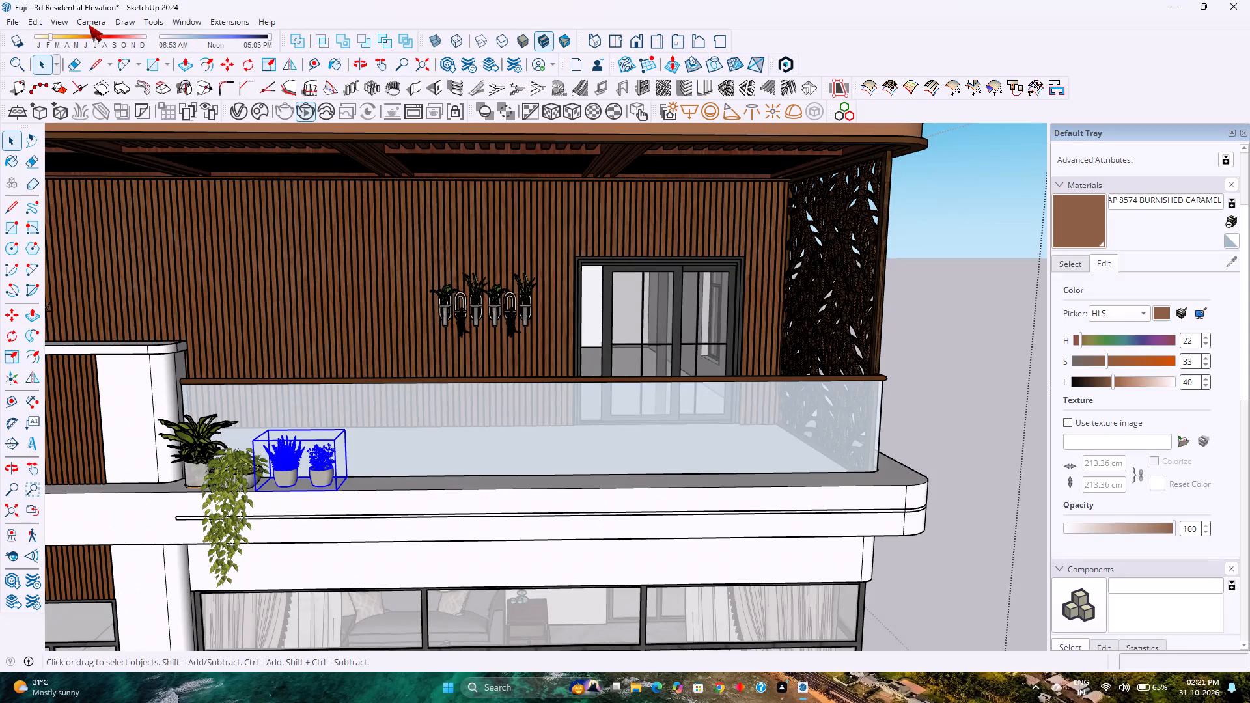
Open 3D Warehouse and browse the potted plants models for a planter suited to the balcony's front ledge.
left_click(154, 22)
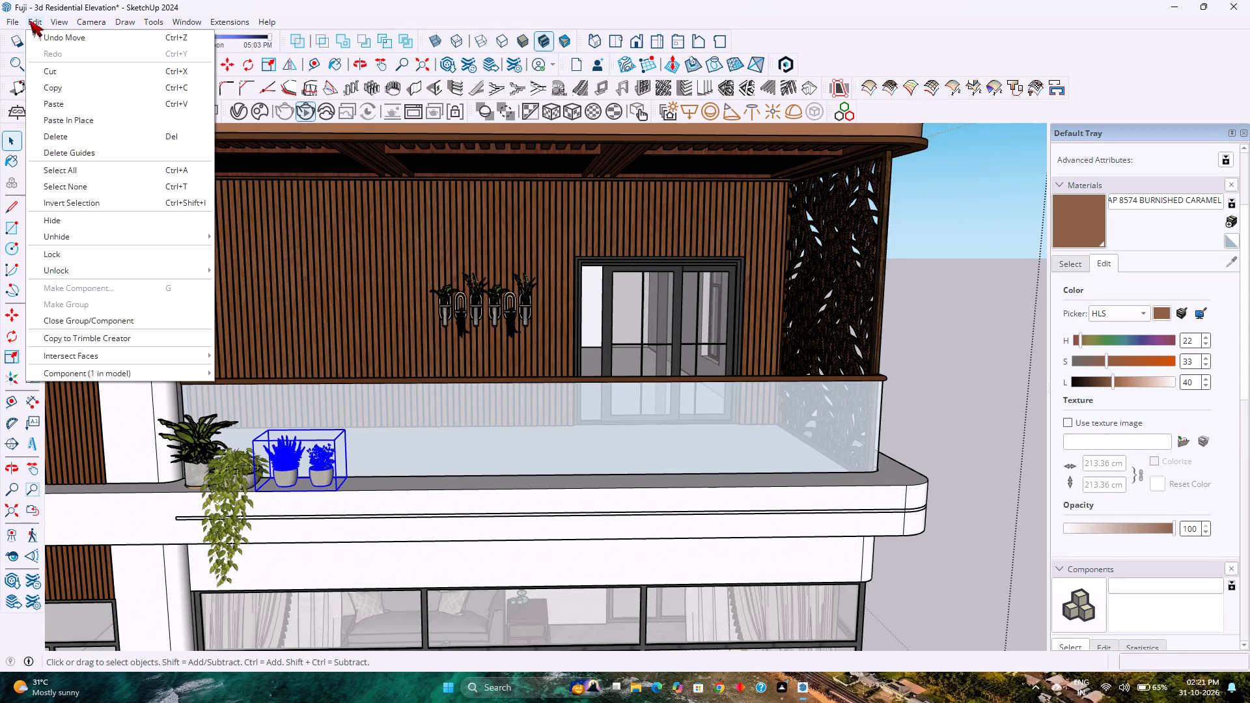
left_click(232, 124)
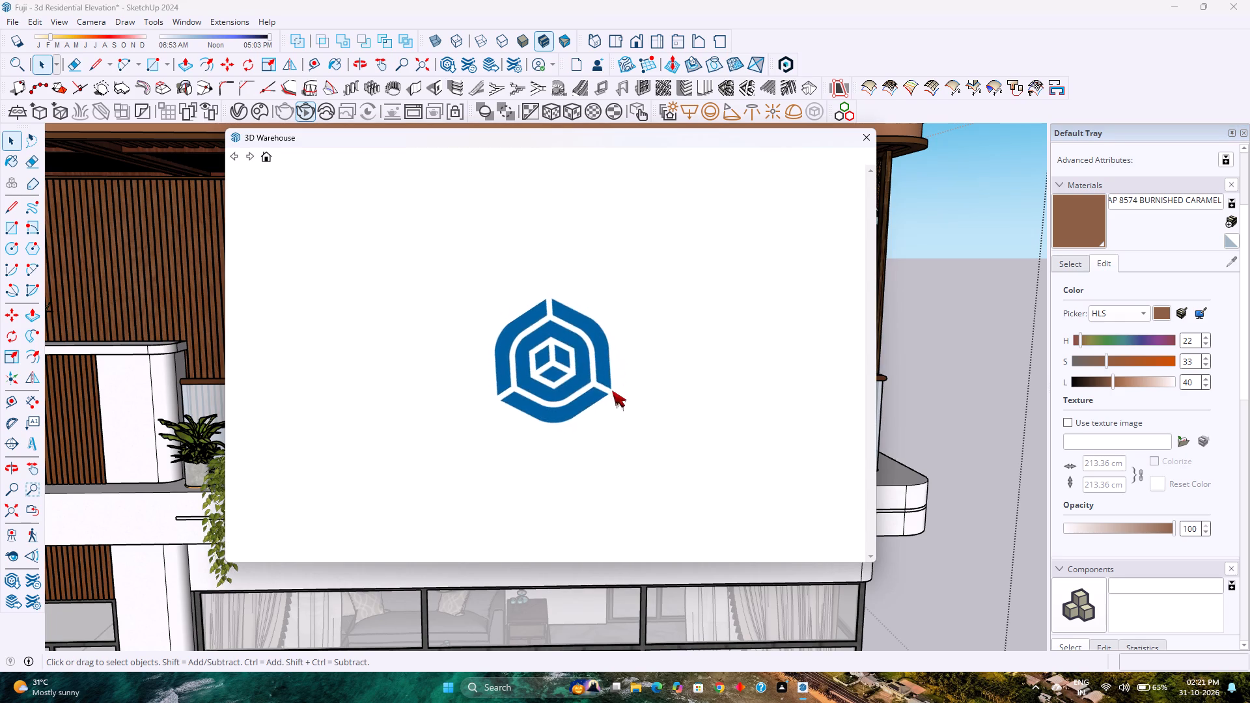
scroll(637, 407, "down", 5)
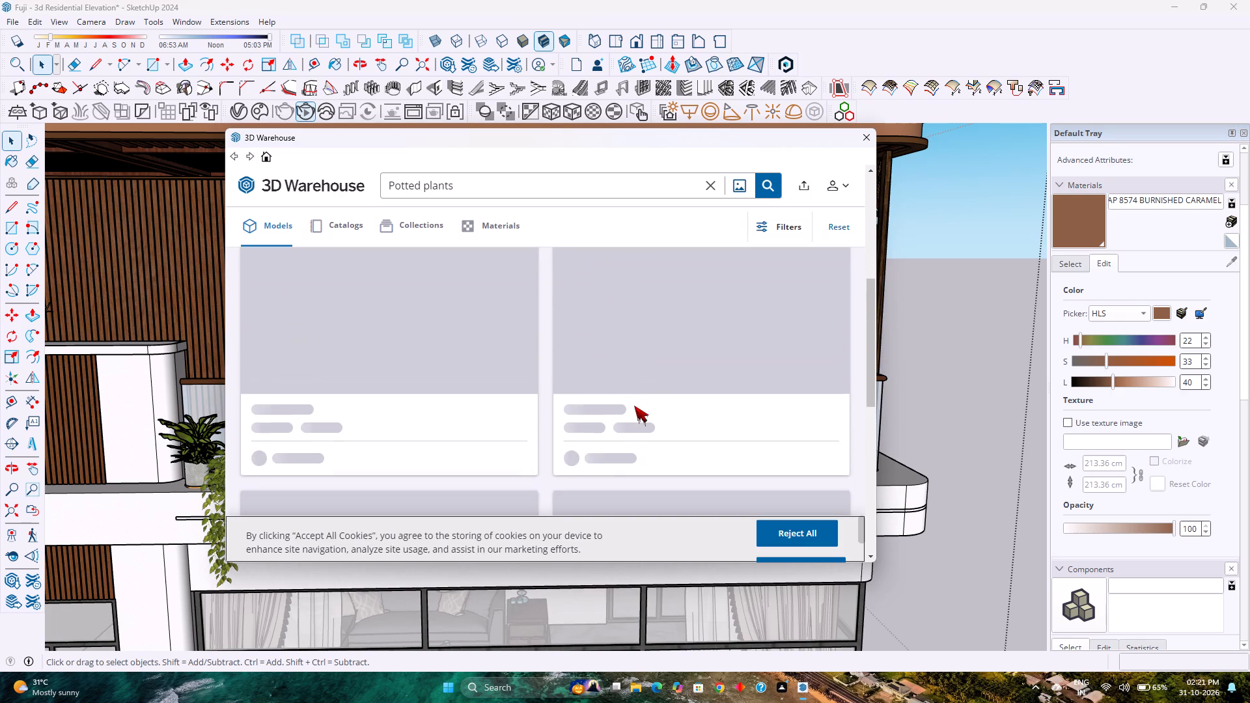
scroll(634, 406, "down", 1)
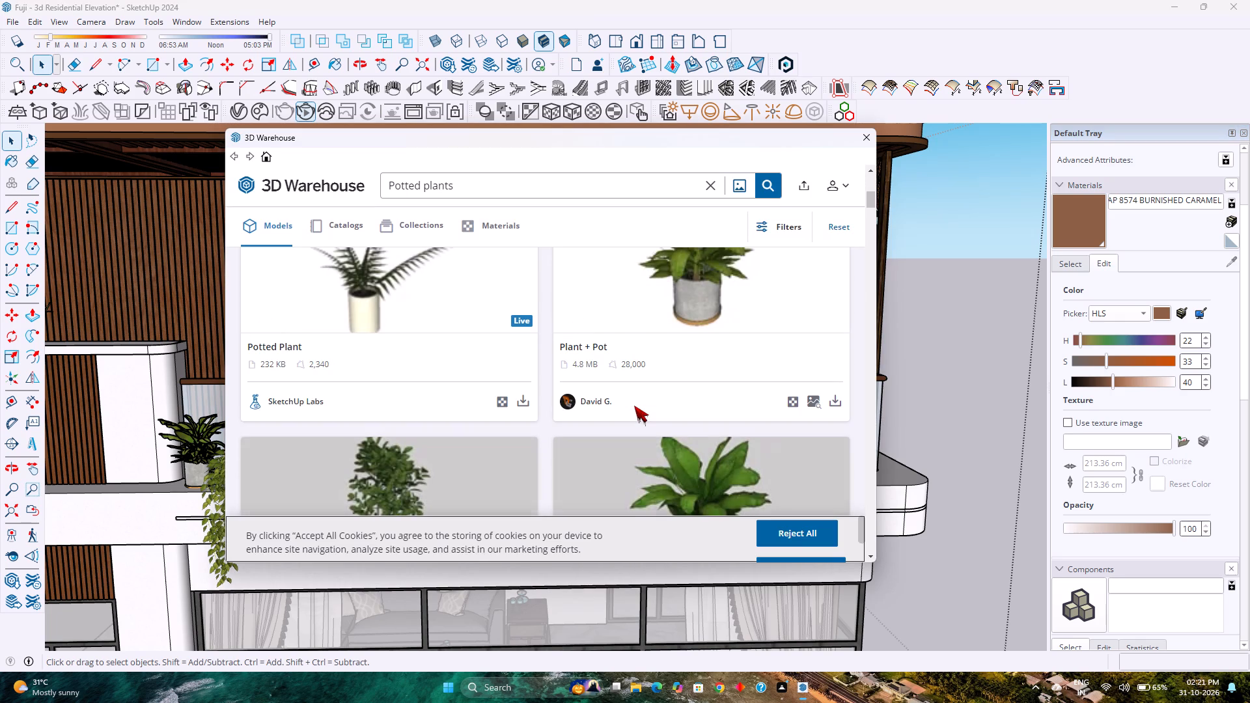
scroll(634, 406, "down", 11)
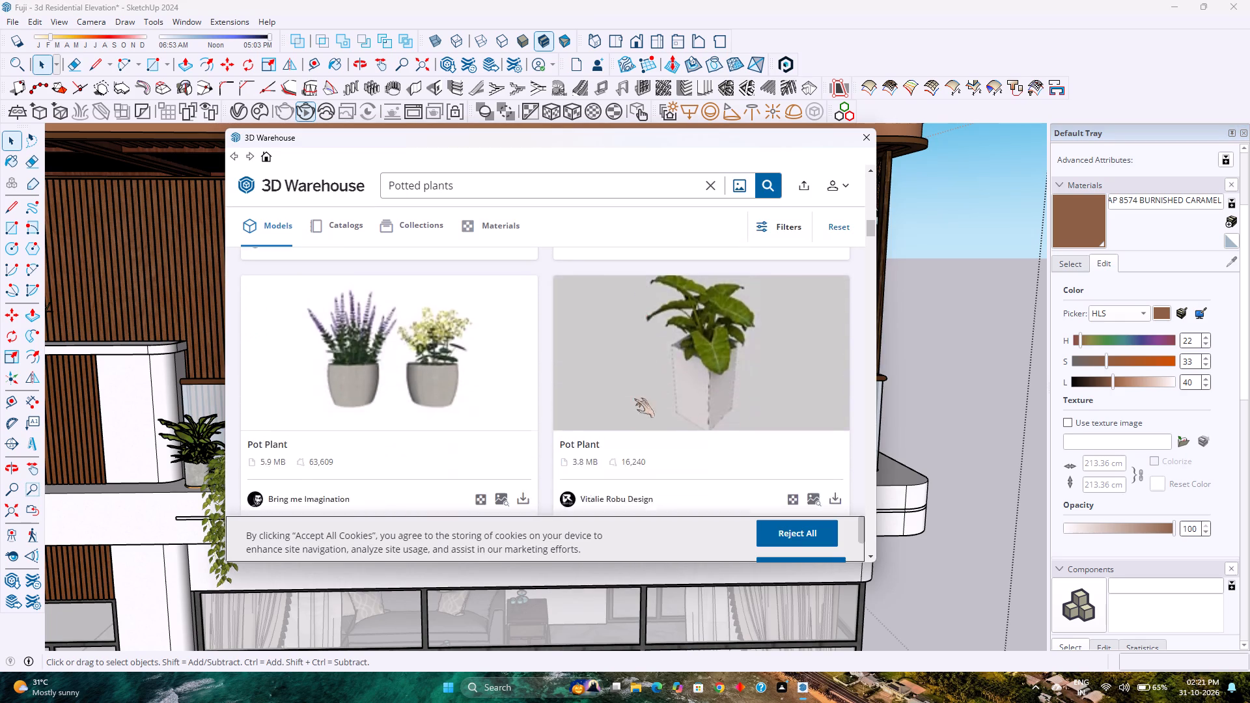
scroll(634, 398, "down", 11)
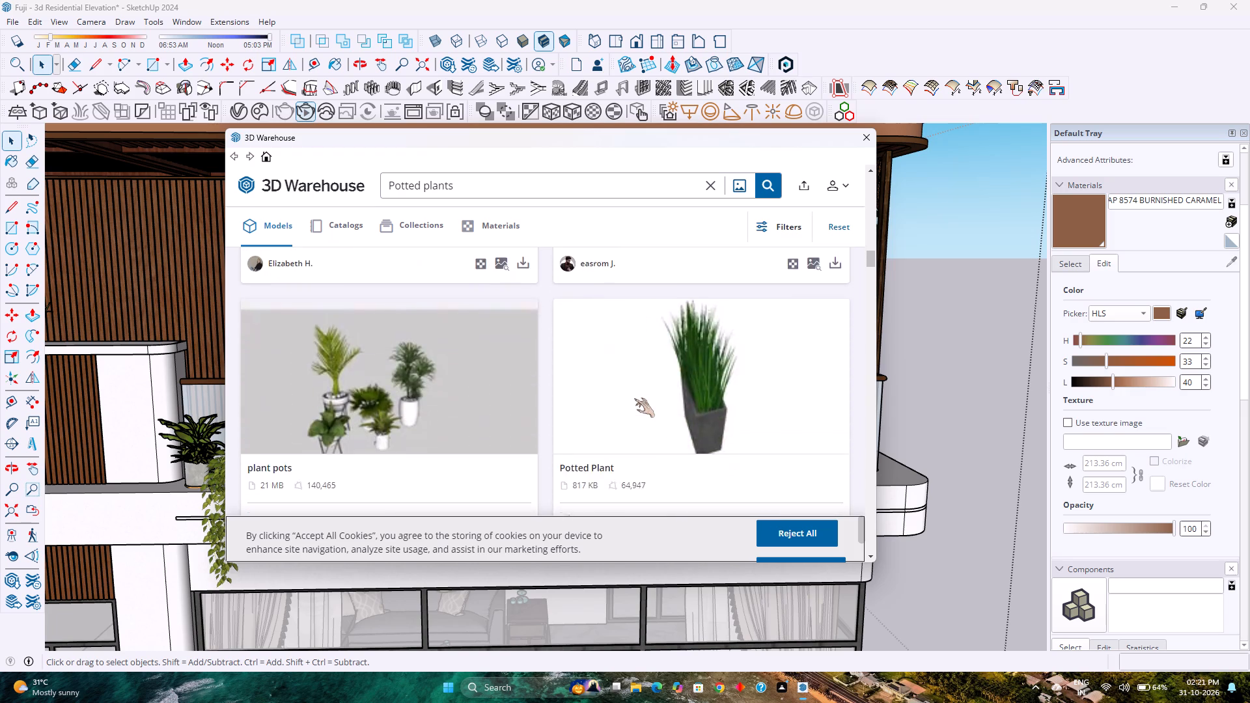
scroll(634, 398, "down", 6)
scroll(634, 398, "up", 1)
scroll(634, 398, "down", 5)
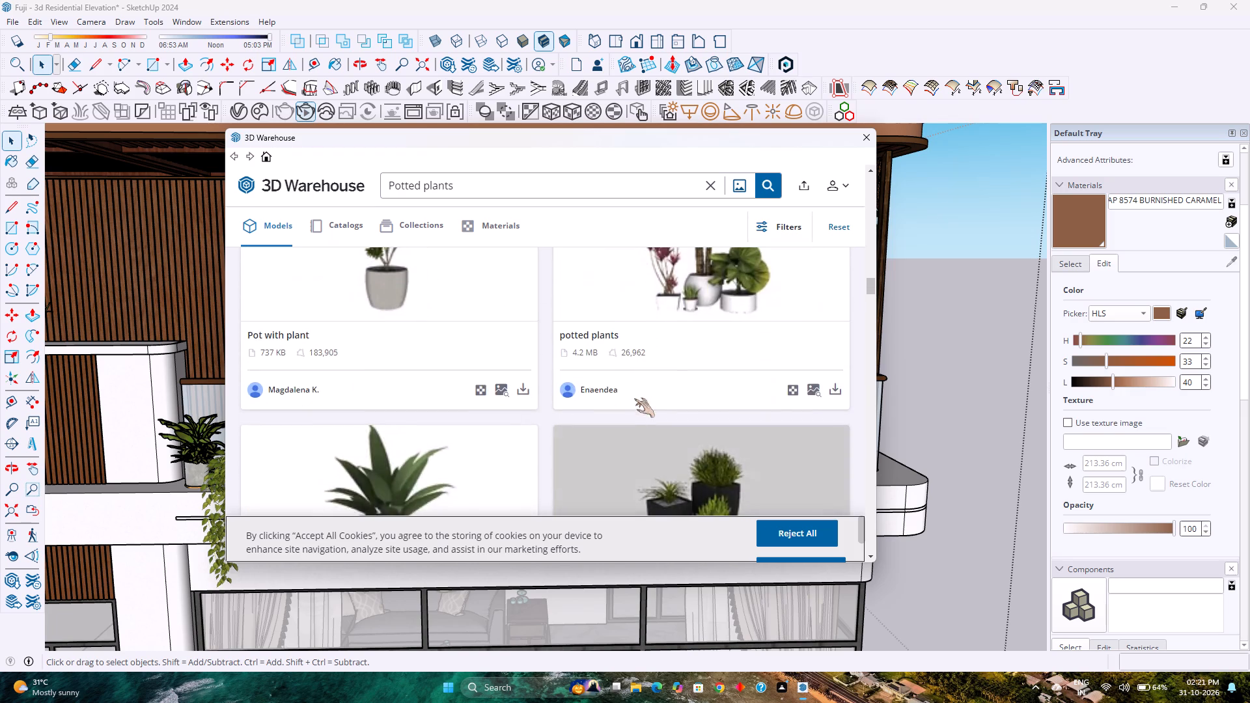
scroll(634, 398, "down", 6)
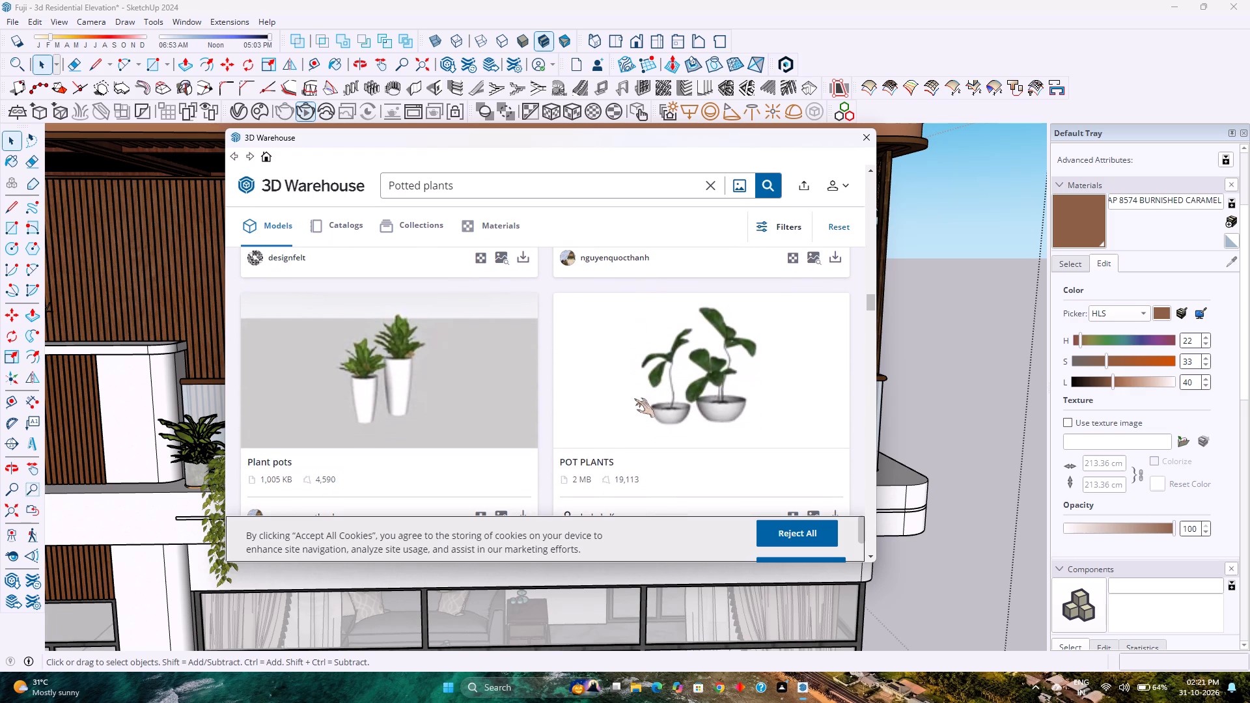
scroll(634, 398, "down", 8)
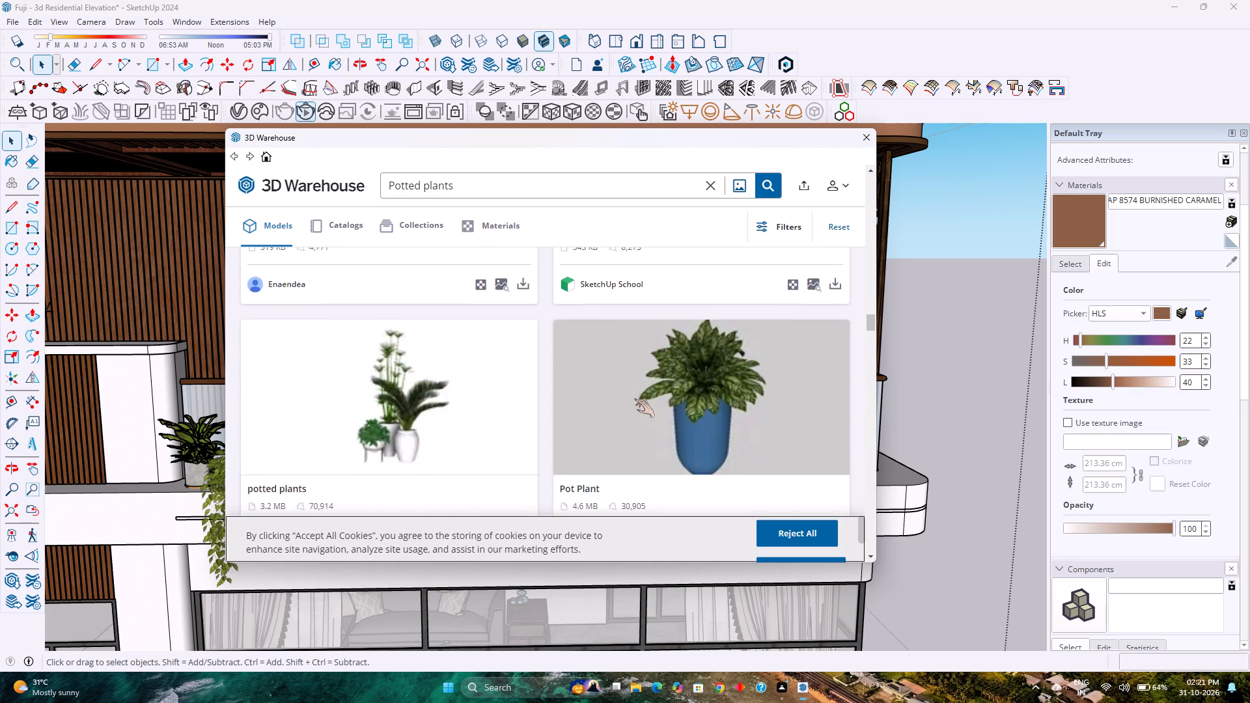
scroll(634, 398, "down", 9)
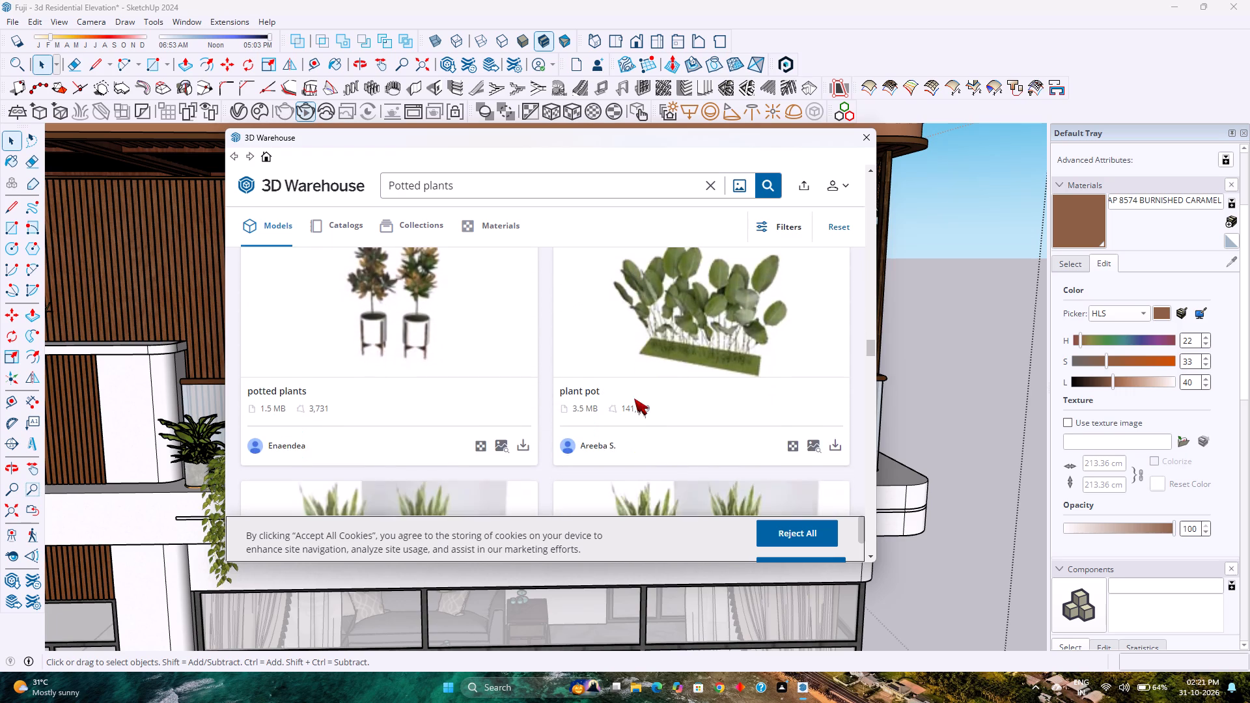
scroll(634, 398, "down", 8)
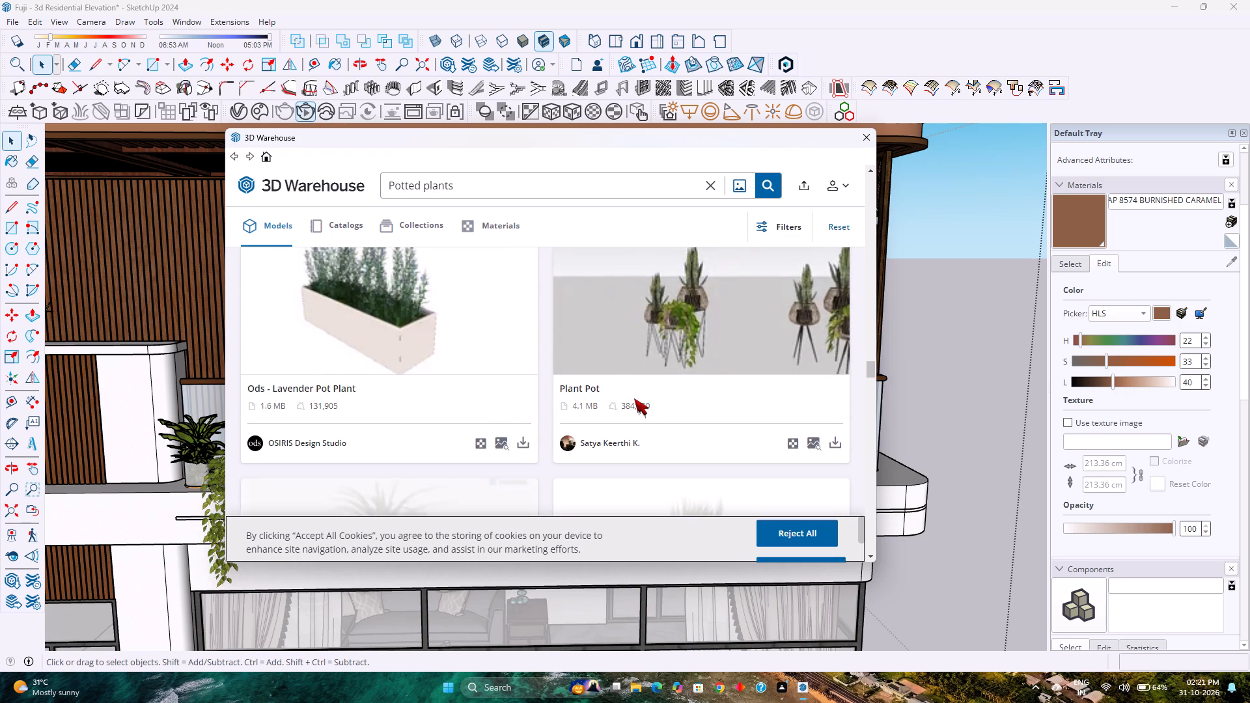
scroll(634, 398, "up", 2)
scroll(634, 398, "down", 4)
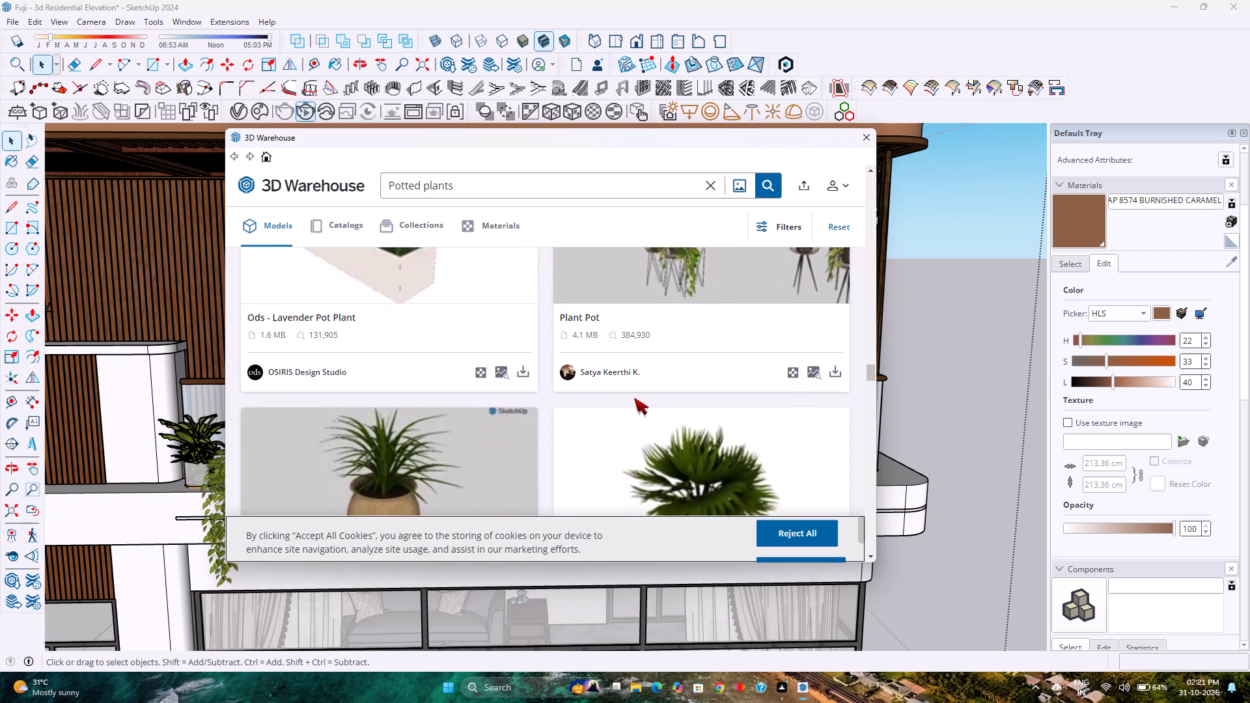
scroll(634, 398, "up", 2)
scroll(634, 398, "down", 1)
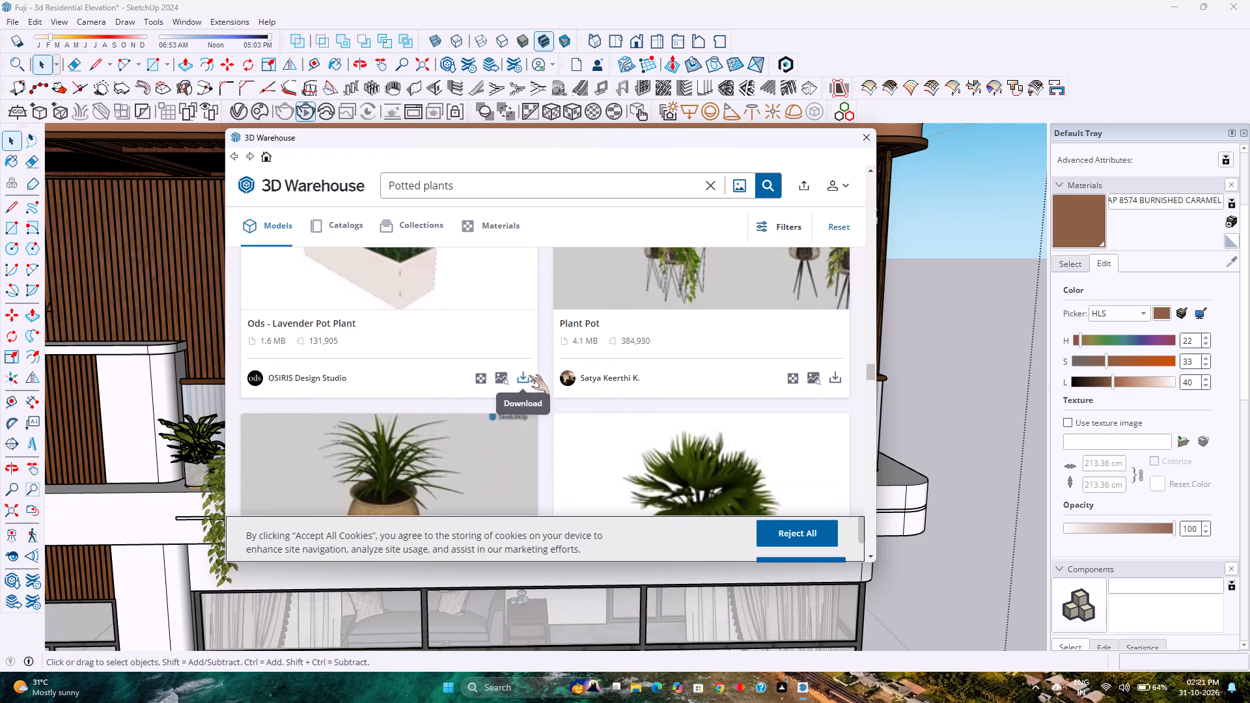
scroll(522, 372, "up", 2)
scroll(522, 372, "down", 2)
Load the "Ods - Lavender Pot Plant" directly into the model and place it on the front ledge beside the pair of flowering pots.
left_click(523, 374)
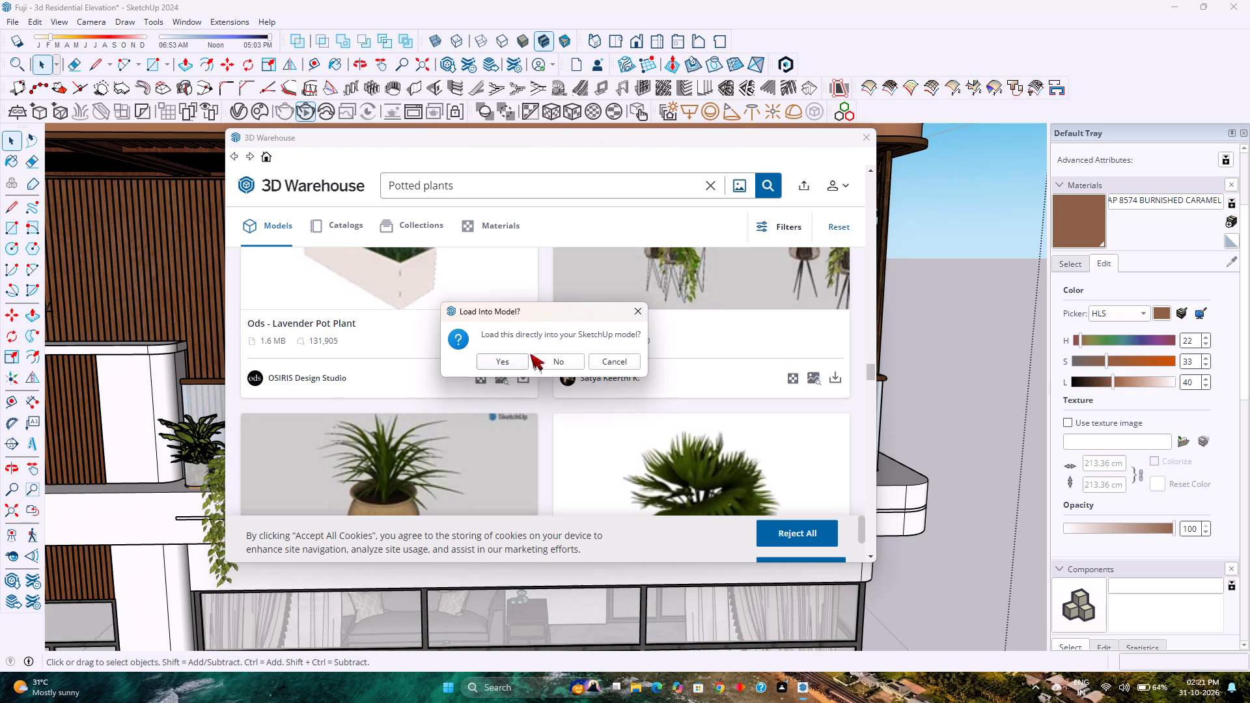
left_click(523, 360)
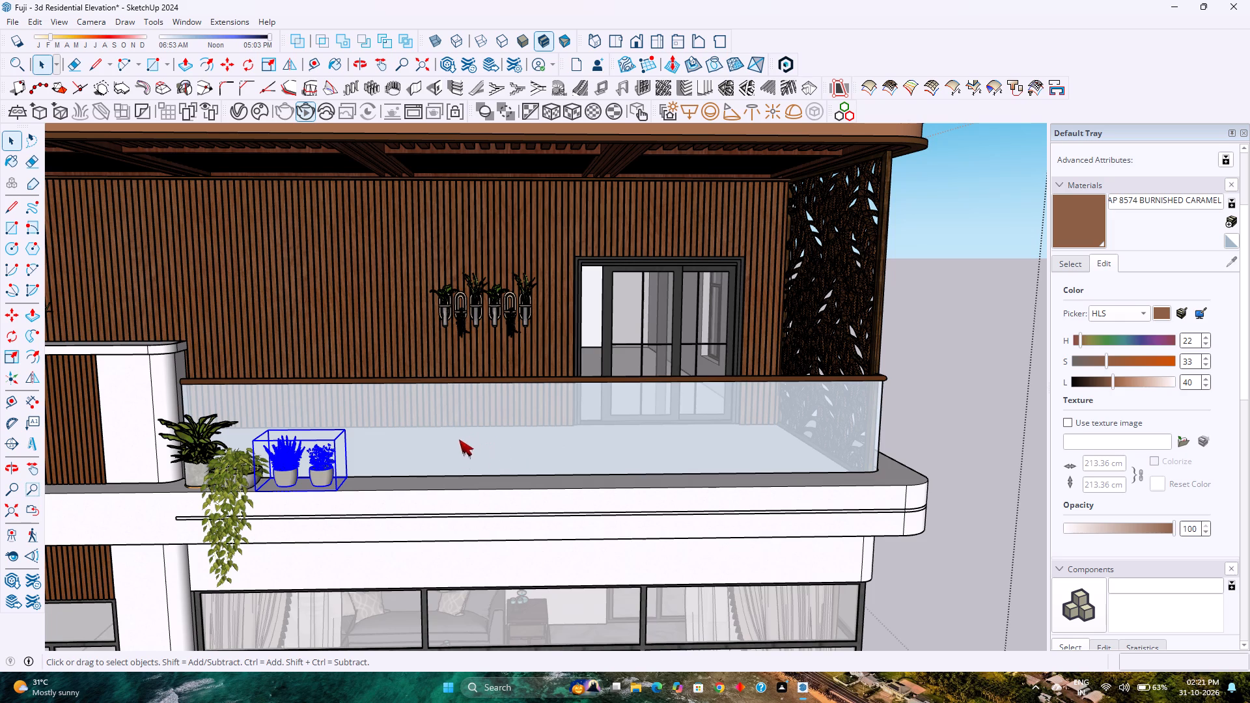
left_click(457, 502)
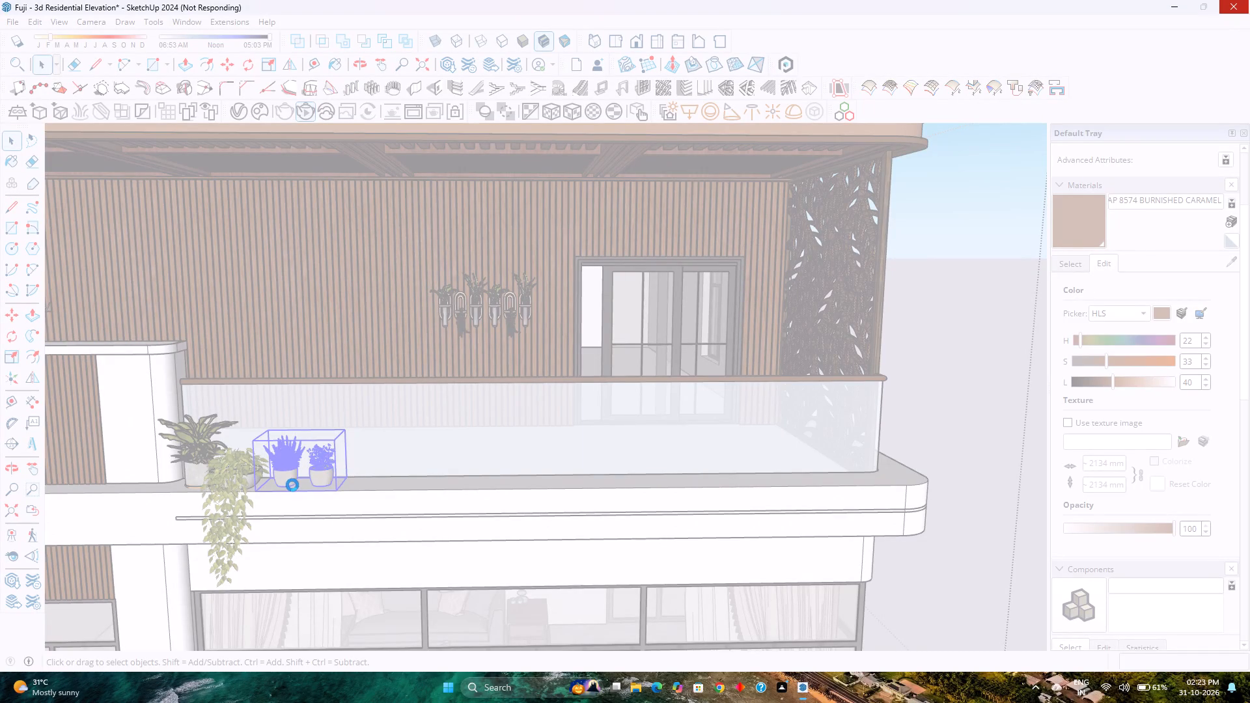
scroll(291, 487, "down", 1)
scroll(291, 487, "up", 4)
scroll(292, 478, "down", 4)
scroll(292, 478, "up", 4)
scroll(292, 478, "down", 3)
scroll(292, 478, "up", 2)
scroll(333, 487, "down", 4)
scroll(334, 487, "up", 4)
scroll(334, 487, "down", 1)
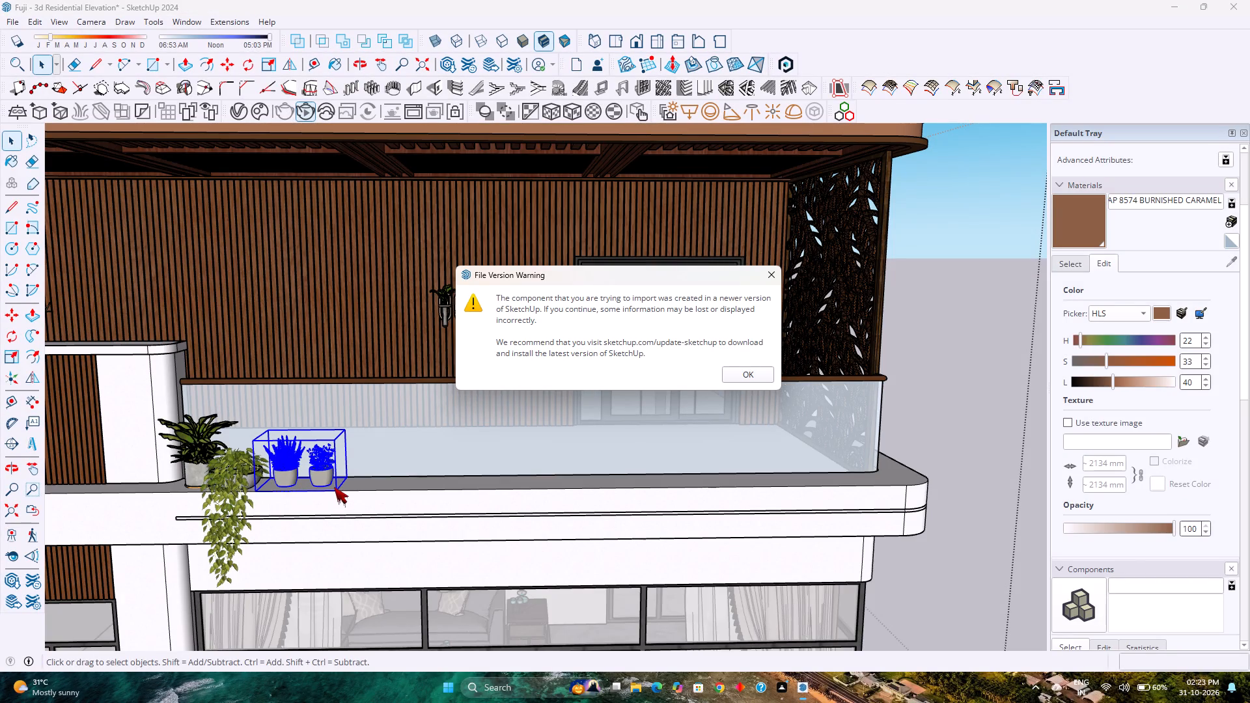
scroll(334, 487, "down", 1)
left_click(749, 374)
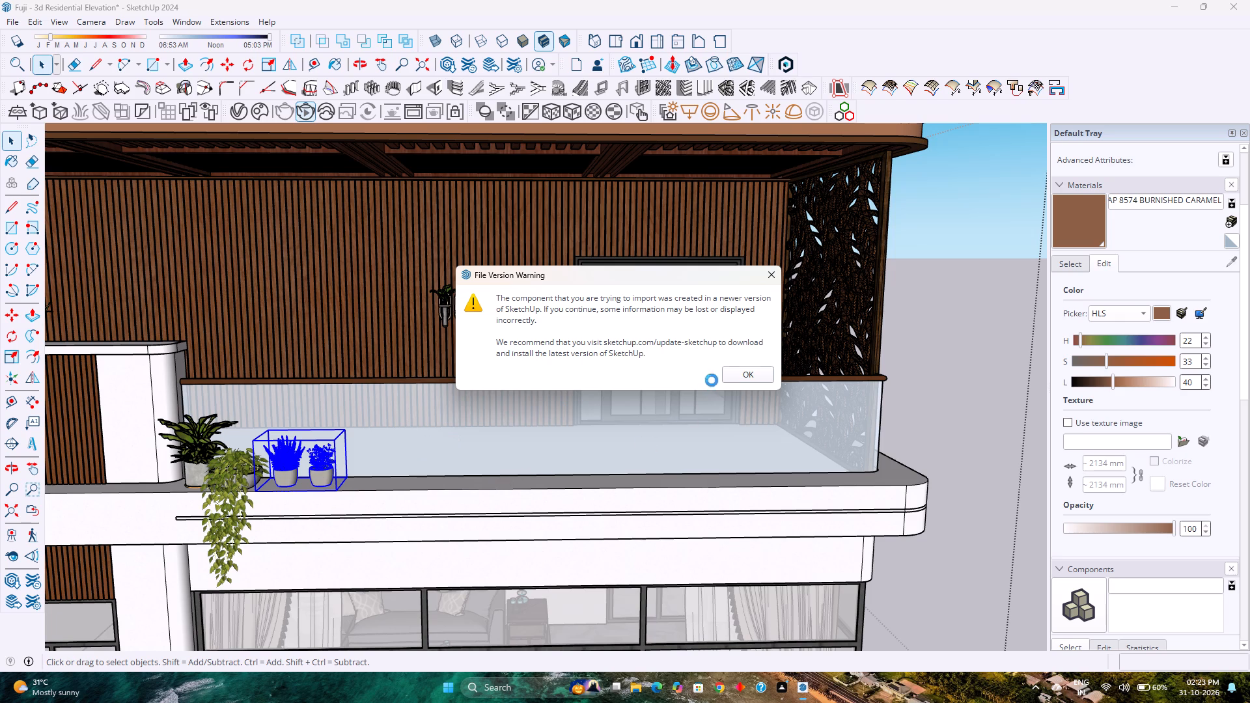
left_click(749, 372)
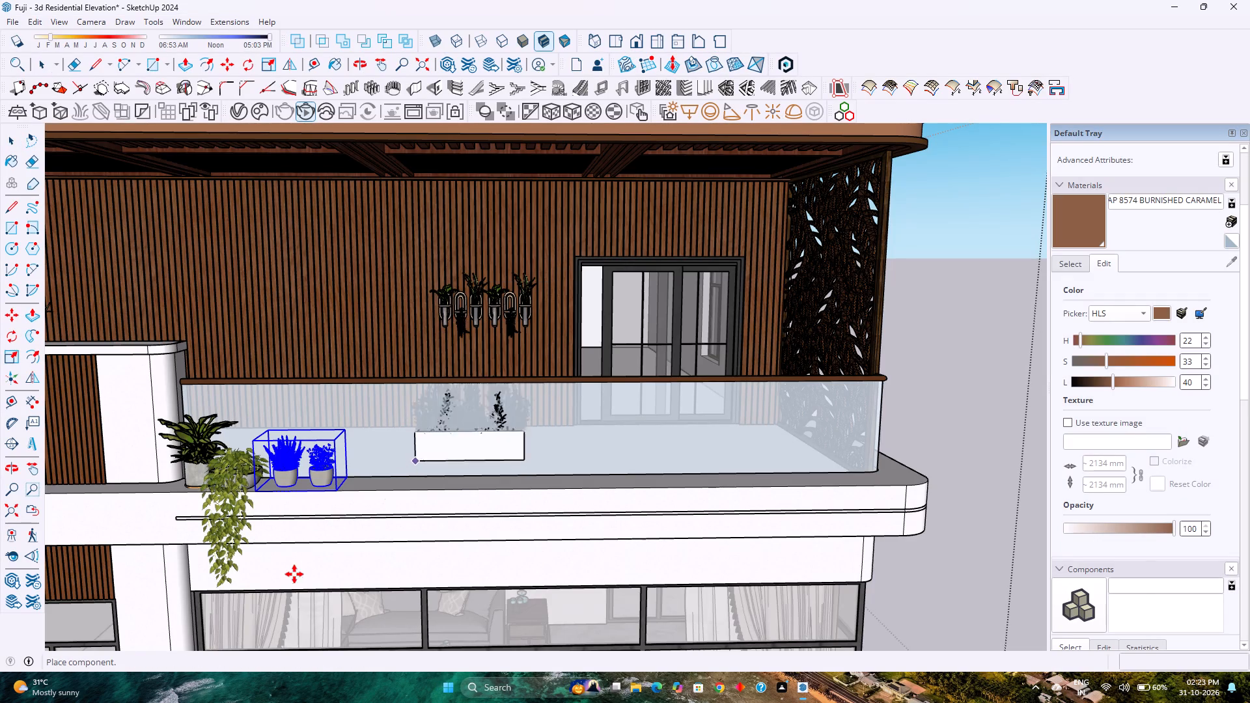
left_click(340, 488)
Copy the lavender planter 3' 3 1/2" along the ledge, away from the flowering pots, so the two boxes sit end to end.
scroll(344, 518, "up", 6)
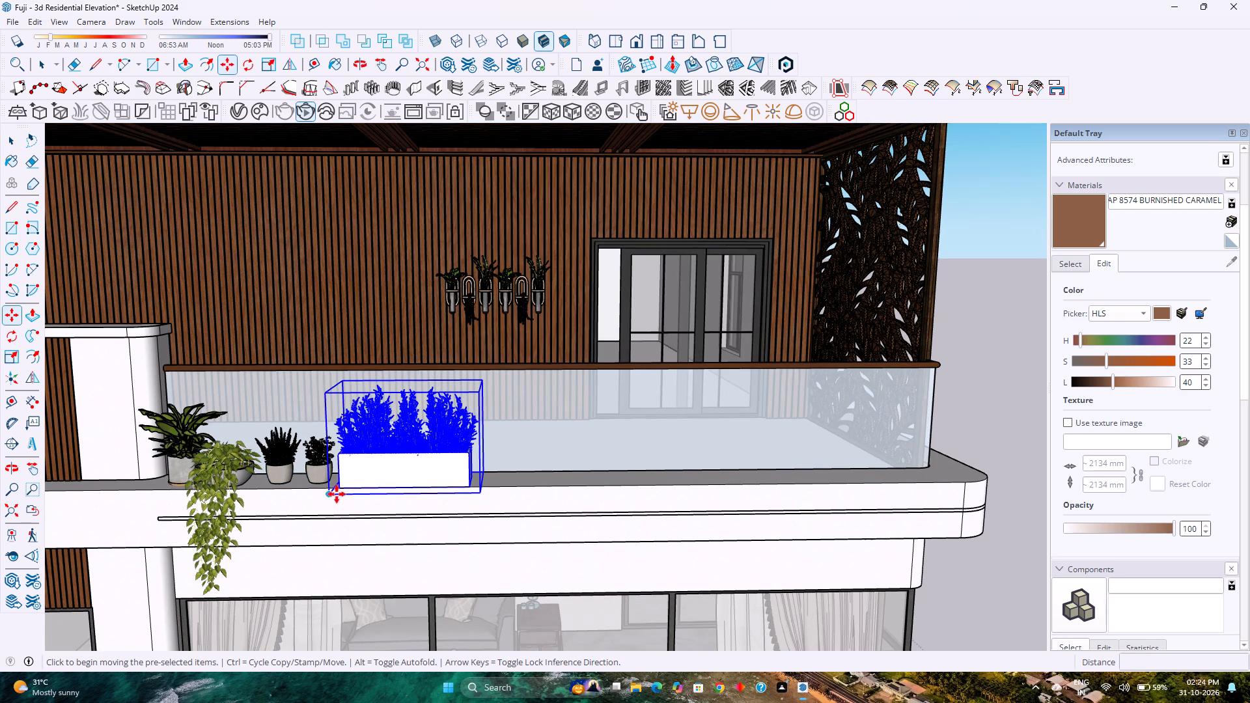
left_click(339, 488)
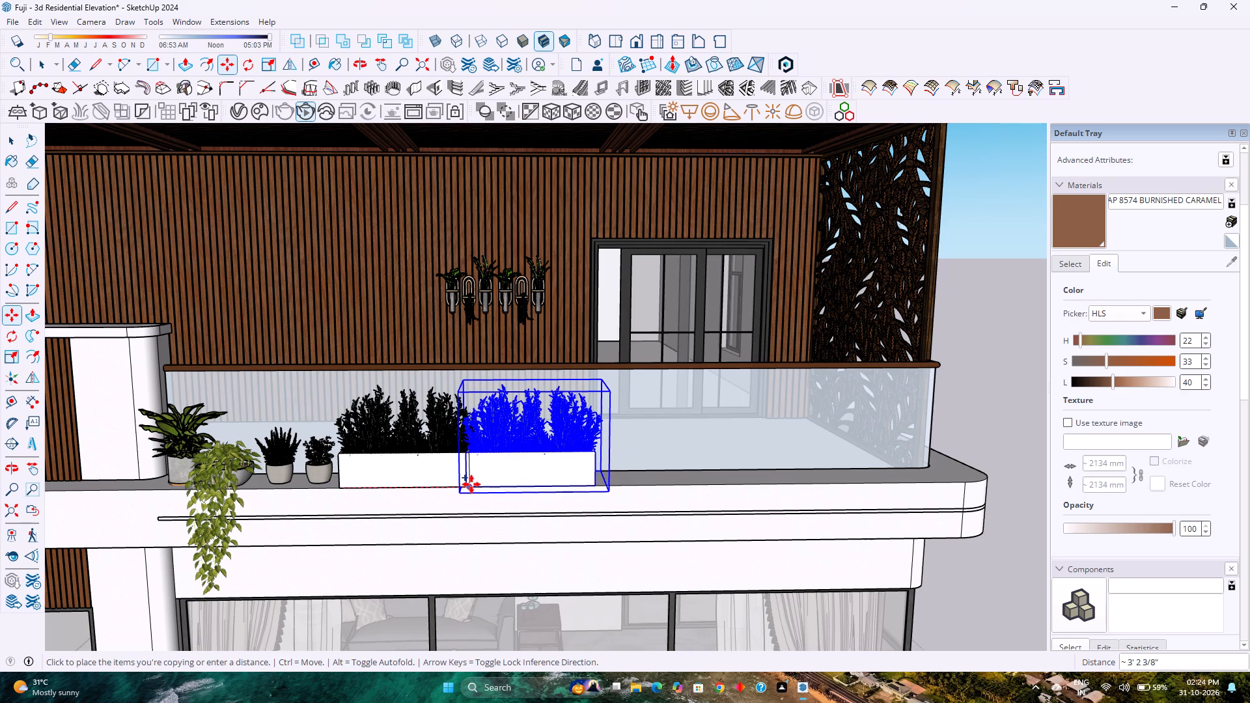
scroll(471, 484, "up", 17)
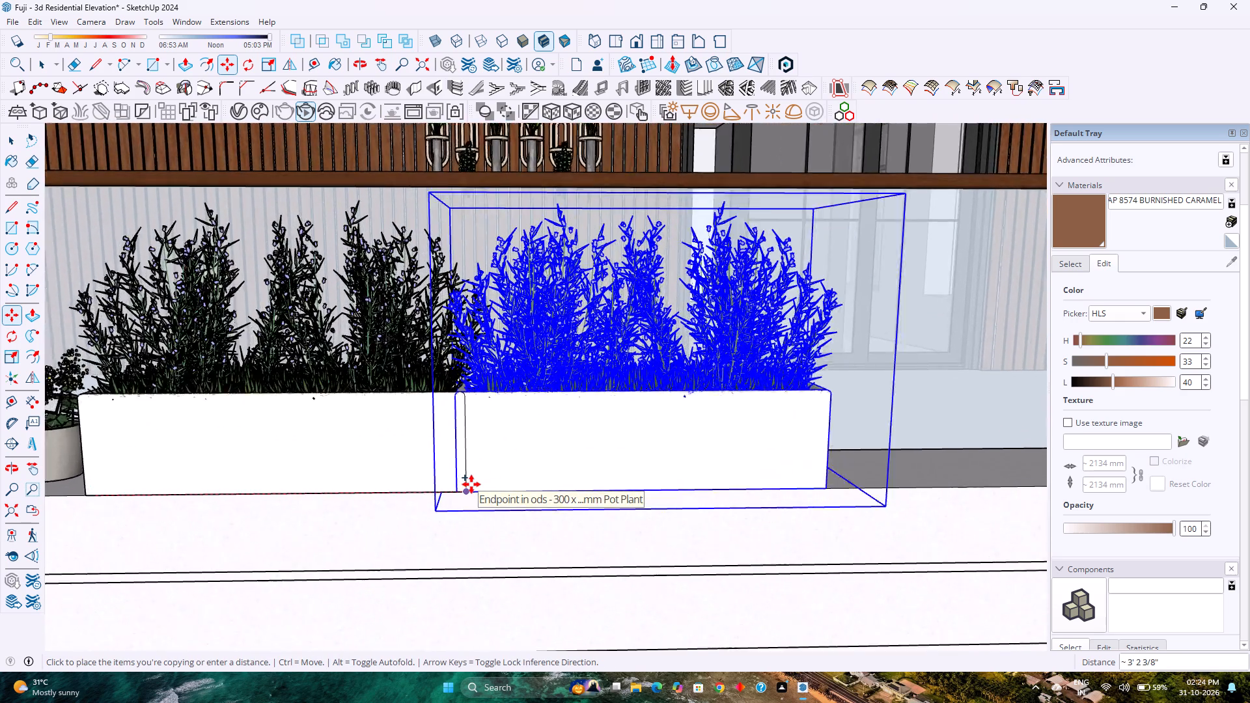
scroll(471, 484, "up", 5)
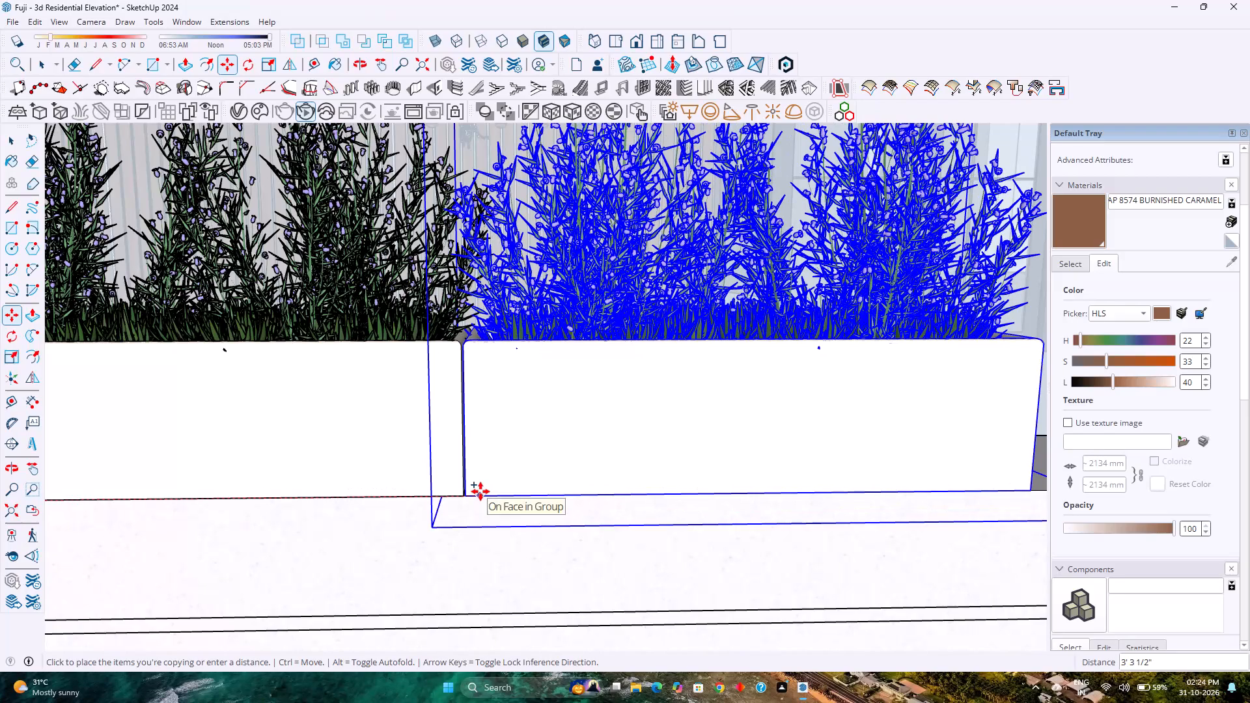
left_click(480, 491)
scroll(480, 493, "down", 16)
scroll(454, 486, "down", 16)
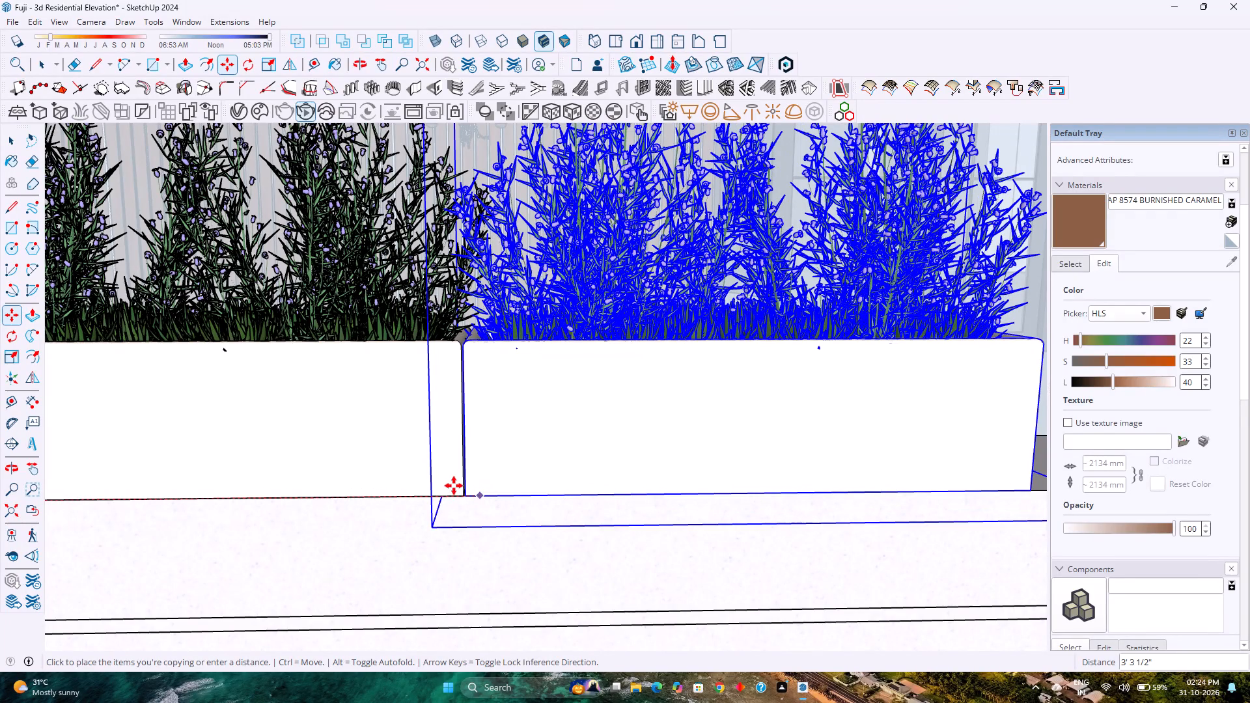
scroll(454, 486, "down", 14)
scroll(454, 486, "down", 10)
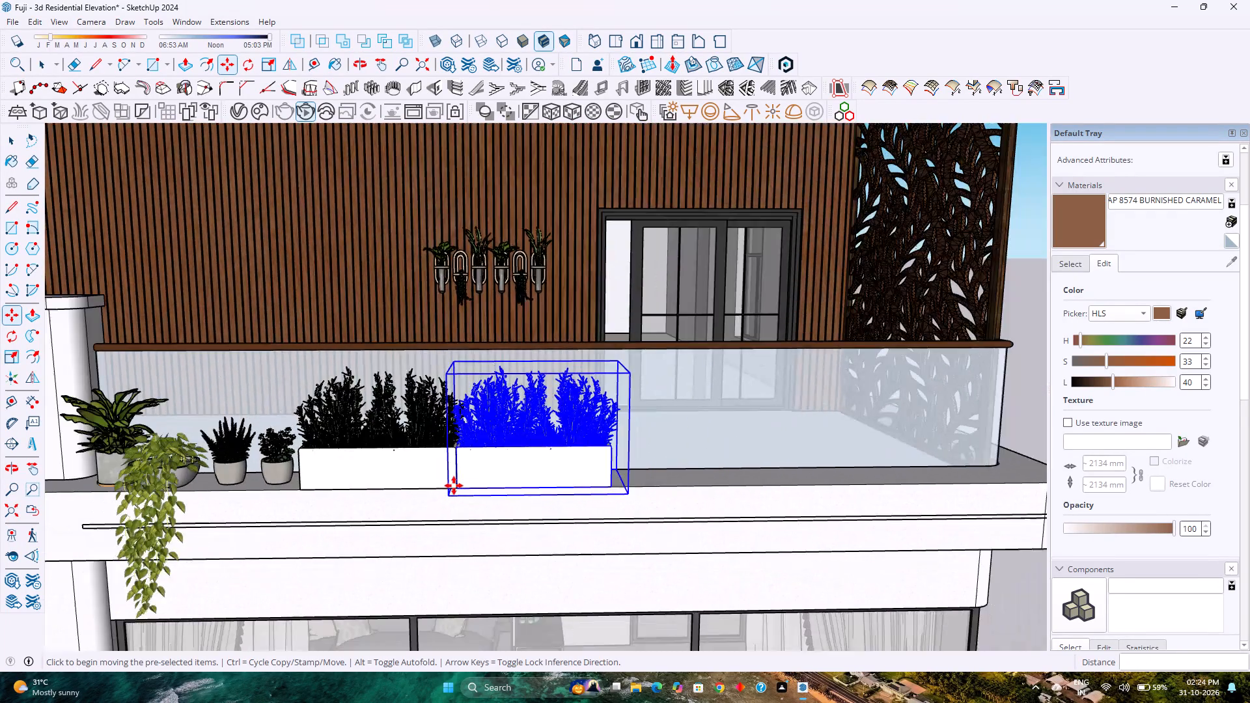
scroll(454, 486, "down", 3)
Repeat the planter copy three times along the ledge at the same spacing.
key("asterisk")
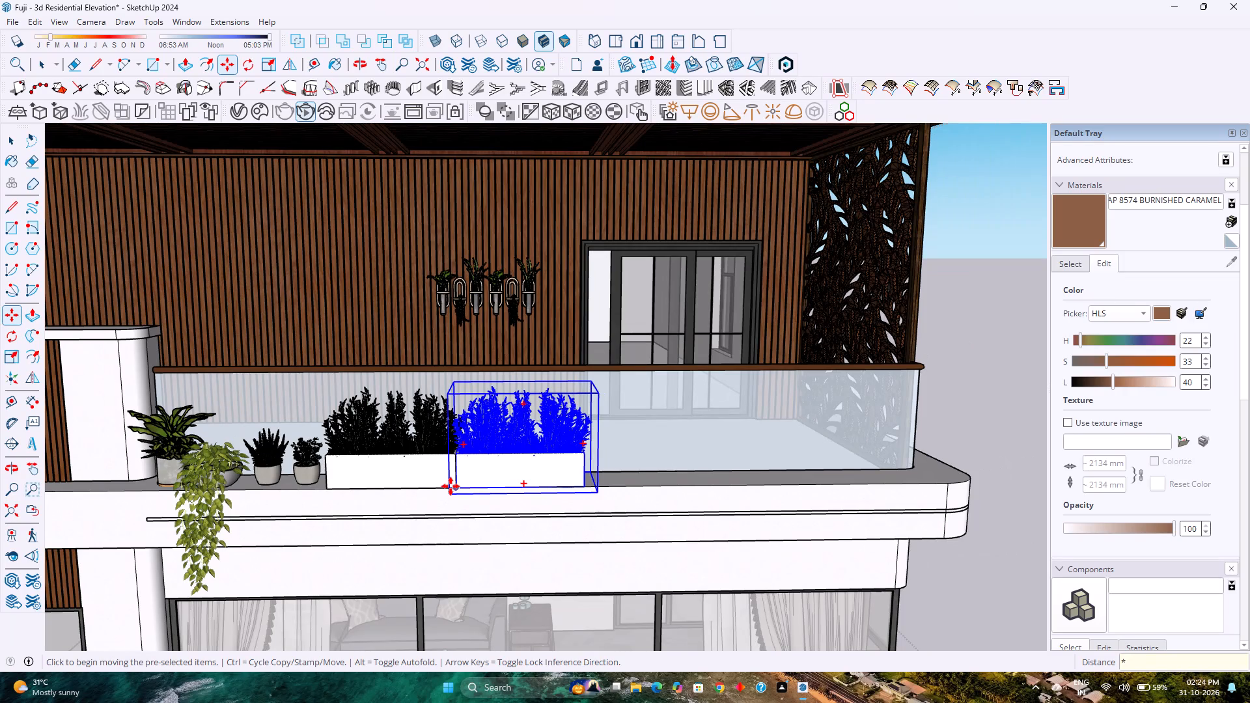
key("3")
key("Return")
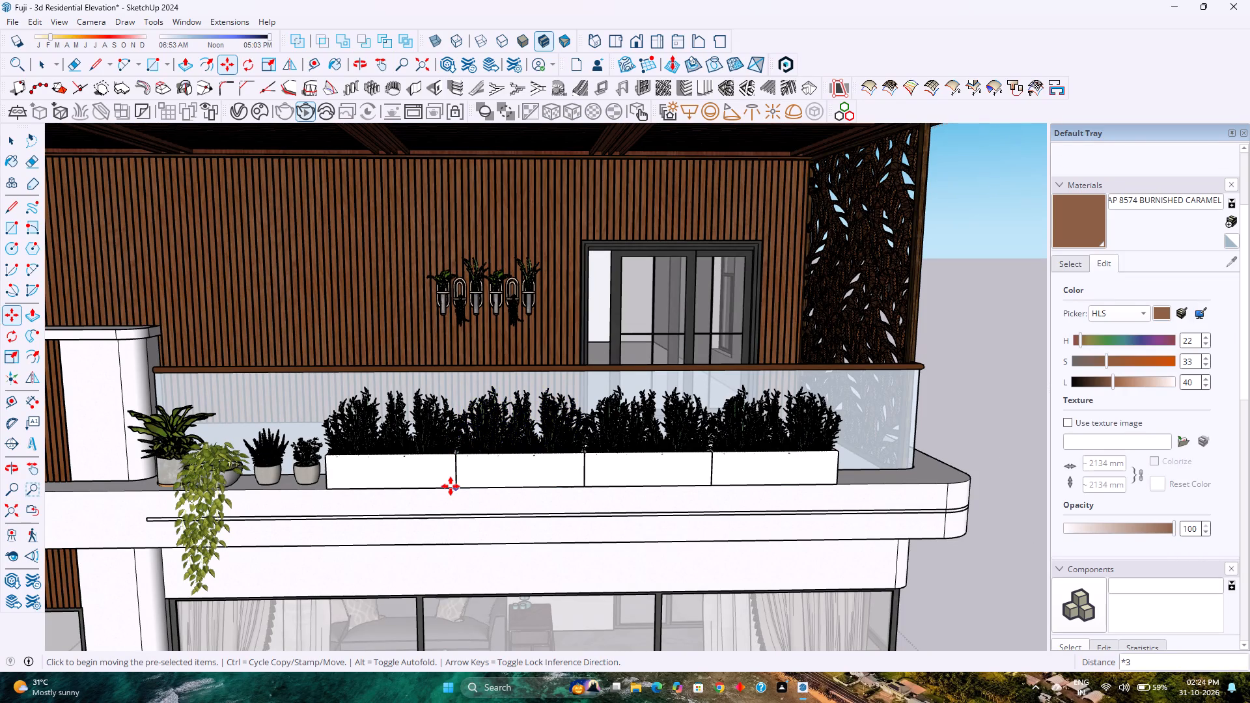
Set the planter array to four copies along the ledge and leave the Move tool.
type("*4")
key("Return")
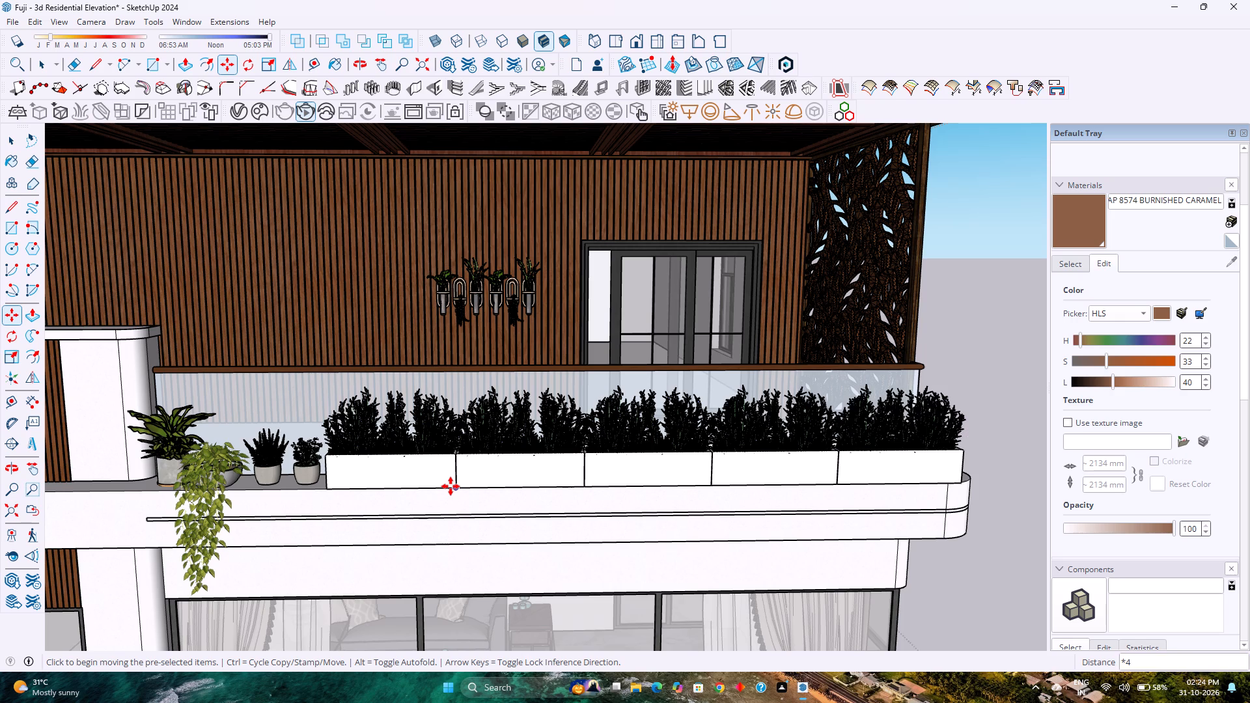
scroll(459, 443, "down", 1)
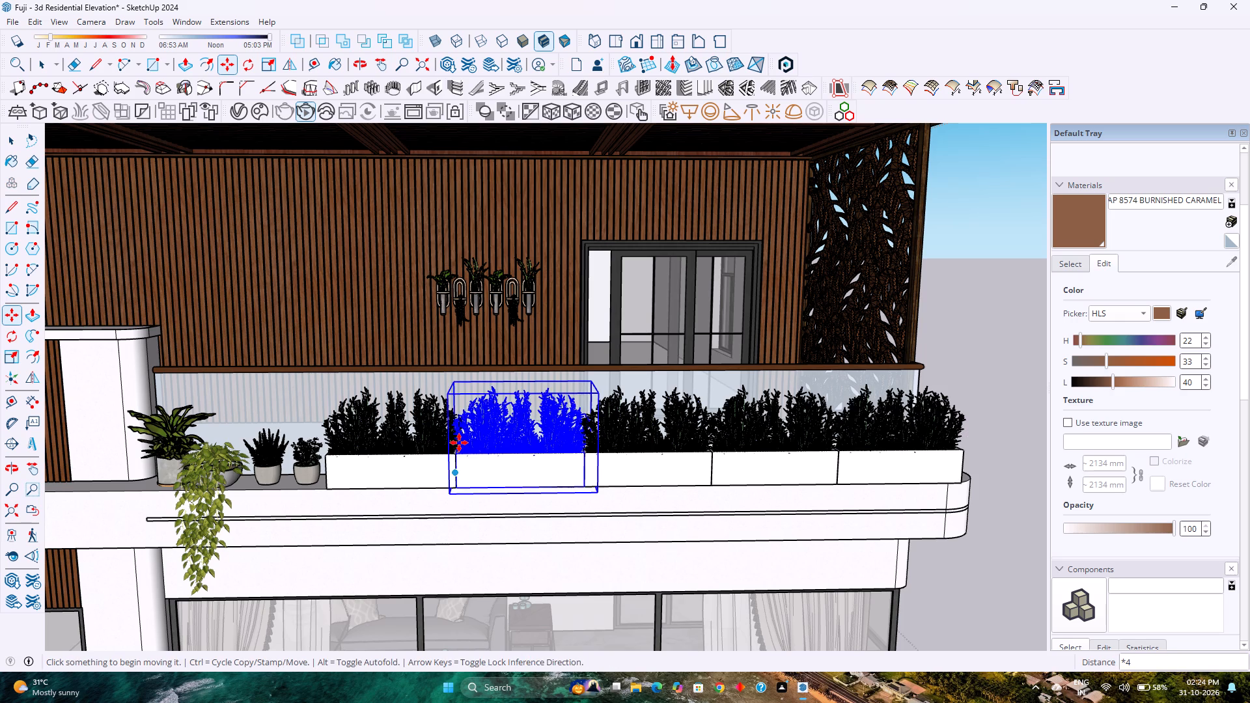
scroll(459, 443, "down", 15)
key("space")
Examine the row of lavender planters against the balcony front and the whole house.
scroll(459, 437, "down", 2)
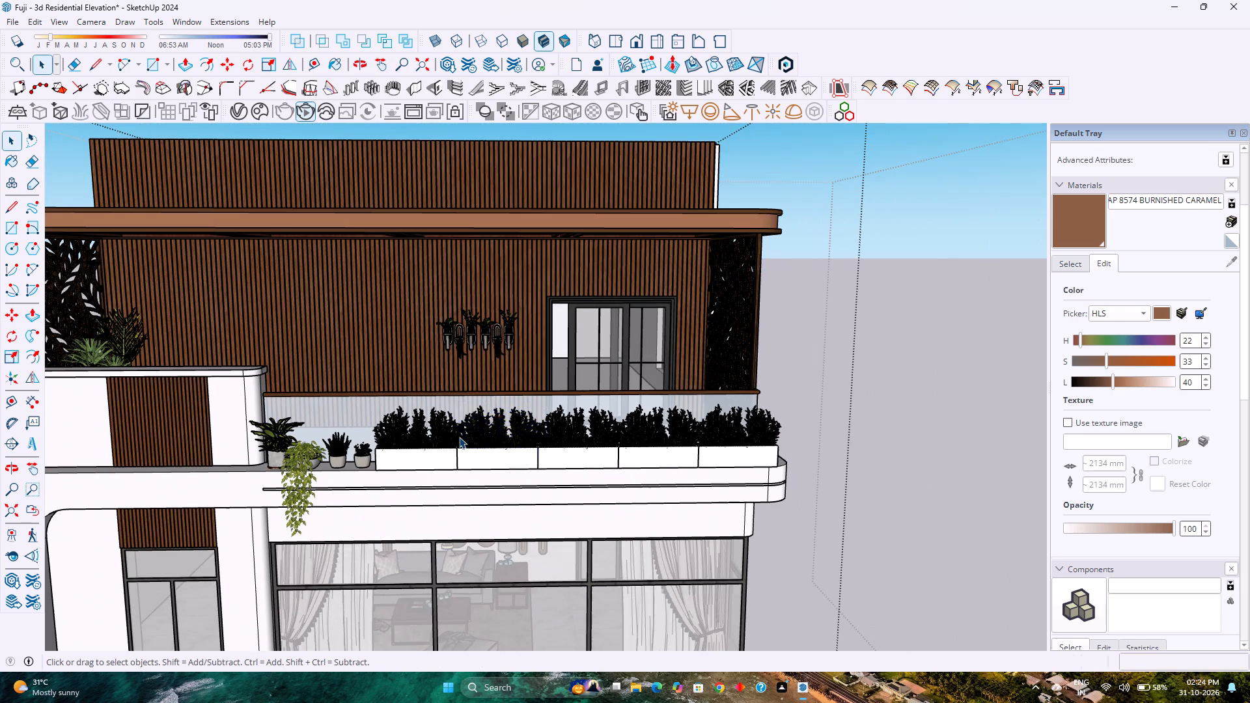
scroll(459, 437, "down", 2)
scroll(648, 472, "down", 3)
middle_click(764, 525)
middle_click(749, 531)
middle_click_drag(749, 531, 742, 531)
middle_click_drag(739, 531, 733, 529)
middle_click_drag(715, 523, 707, 519)
middle_click_drag(671, 501, 662, 497)
middle_click(662, 497)
scroll(663, 491, "down", 9)
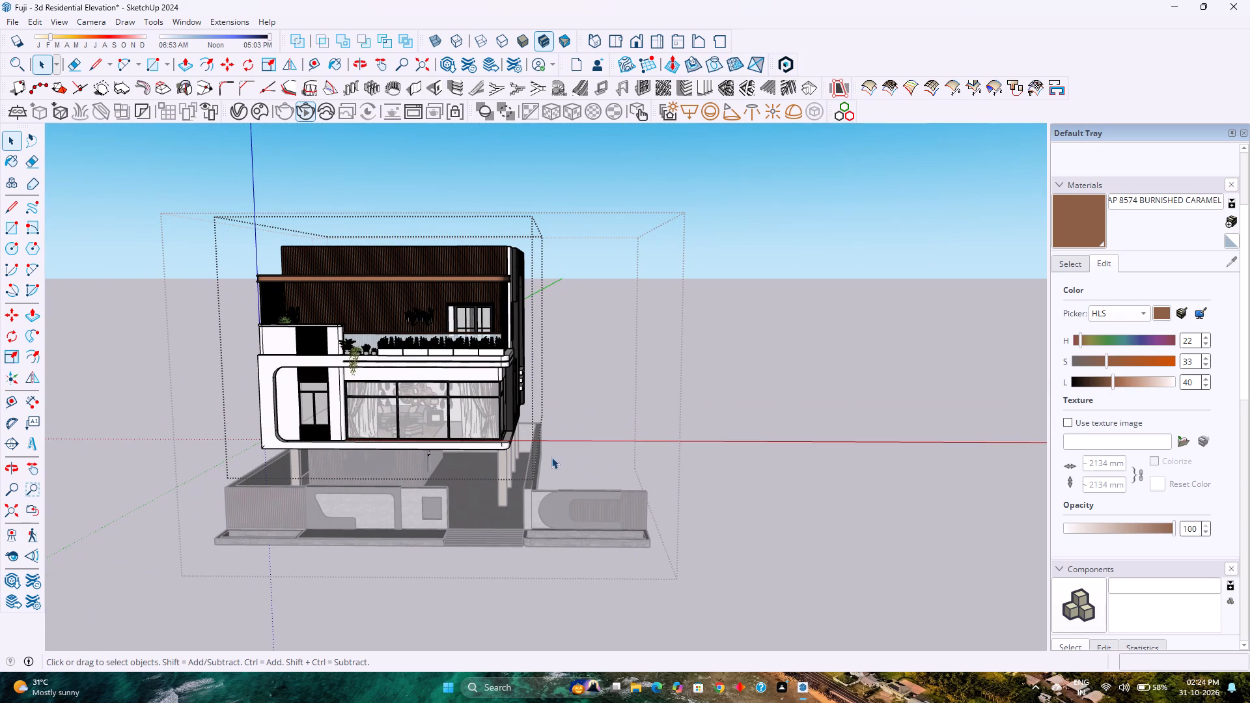
Save the residential elevation model.
key("ctrl+s")
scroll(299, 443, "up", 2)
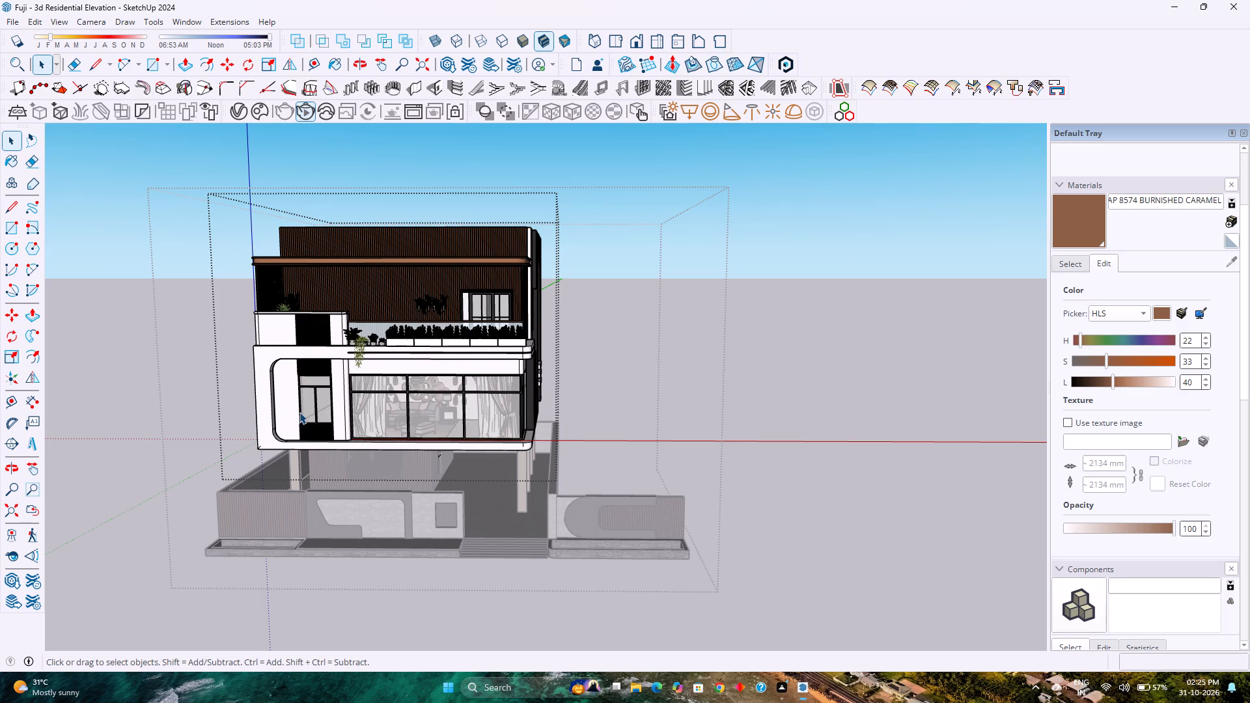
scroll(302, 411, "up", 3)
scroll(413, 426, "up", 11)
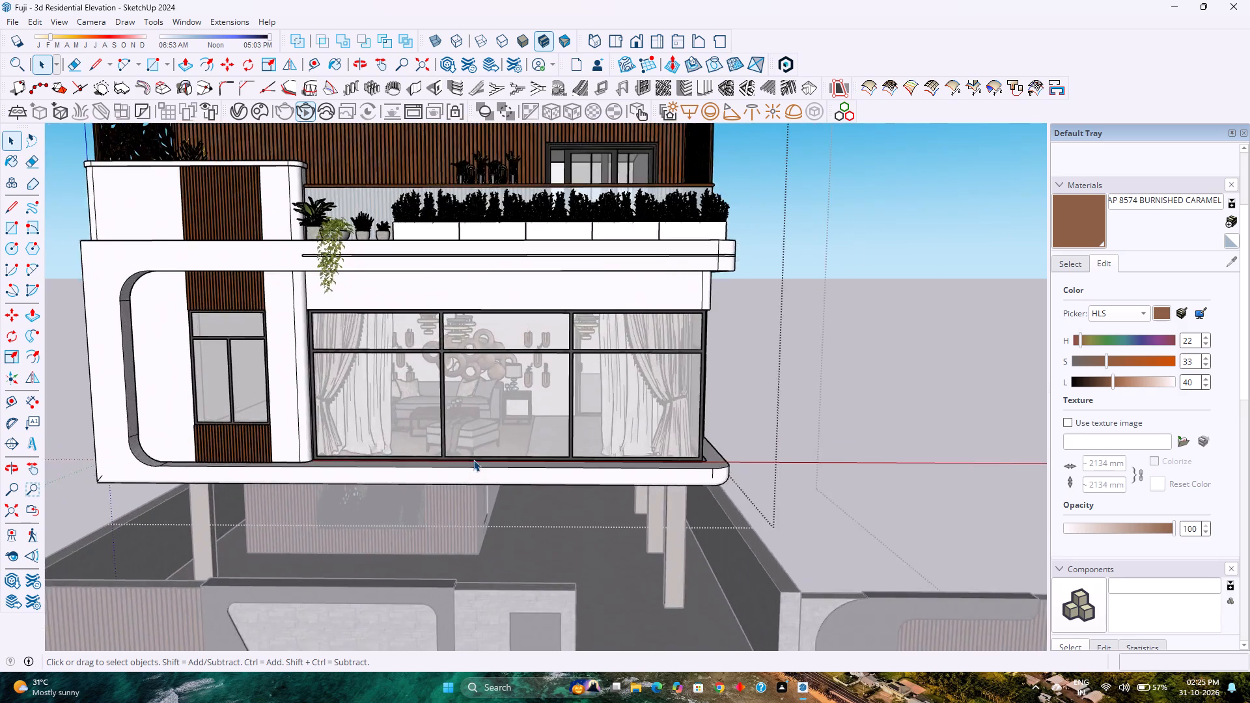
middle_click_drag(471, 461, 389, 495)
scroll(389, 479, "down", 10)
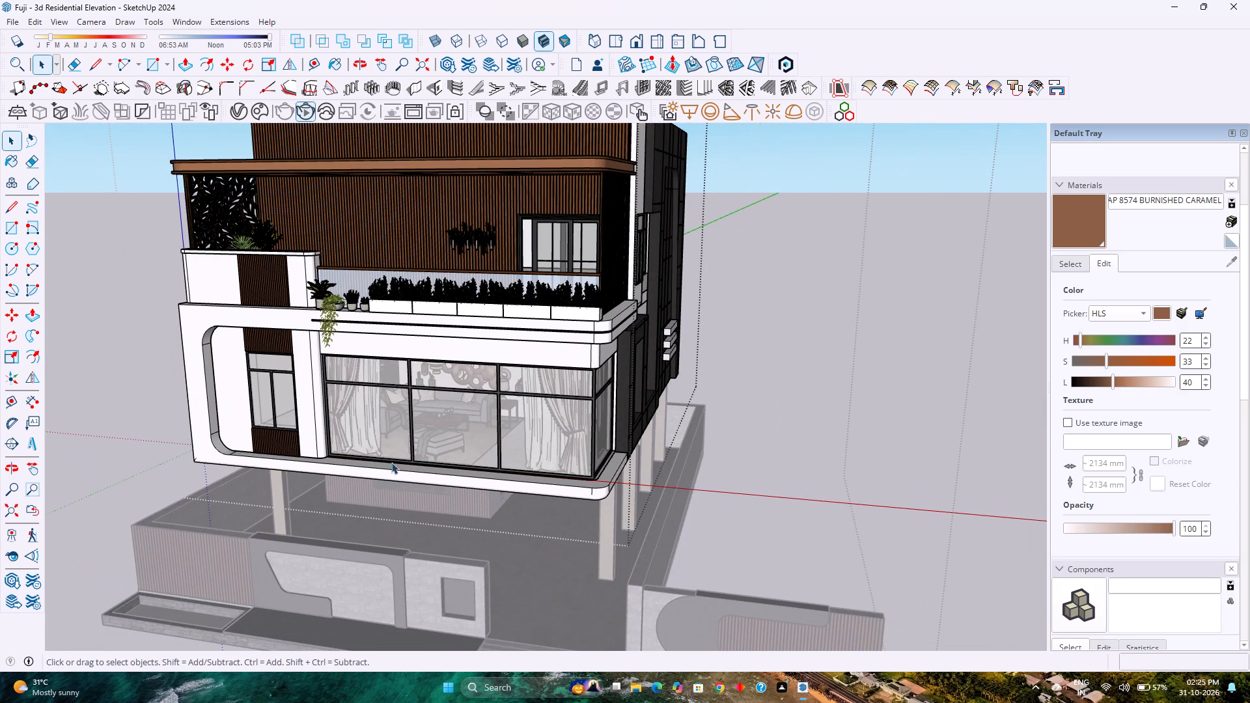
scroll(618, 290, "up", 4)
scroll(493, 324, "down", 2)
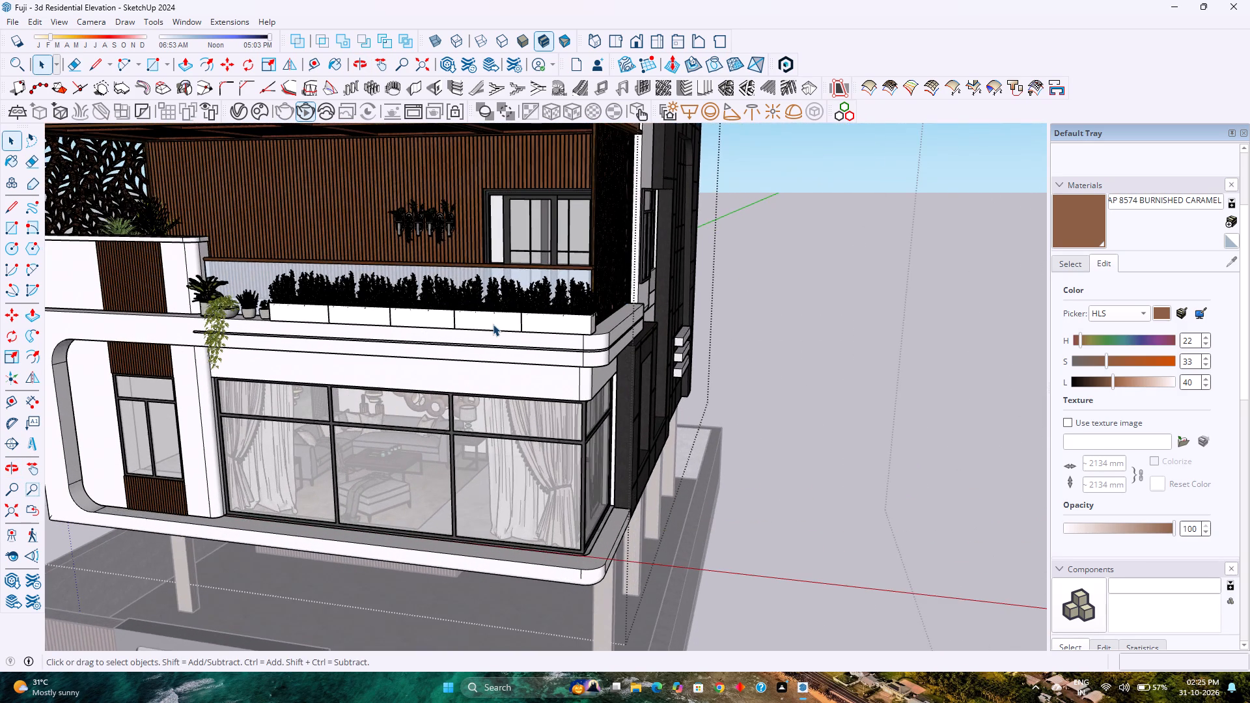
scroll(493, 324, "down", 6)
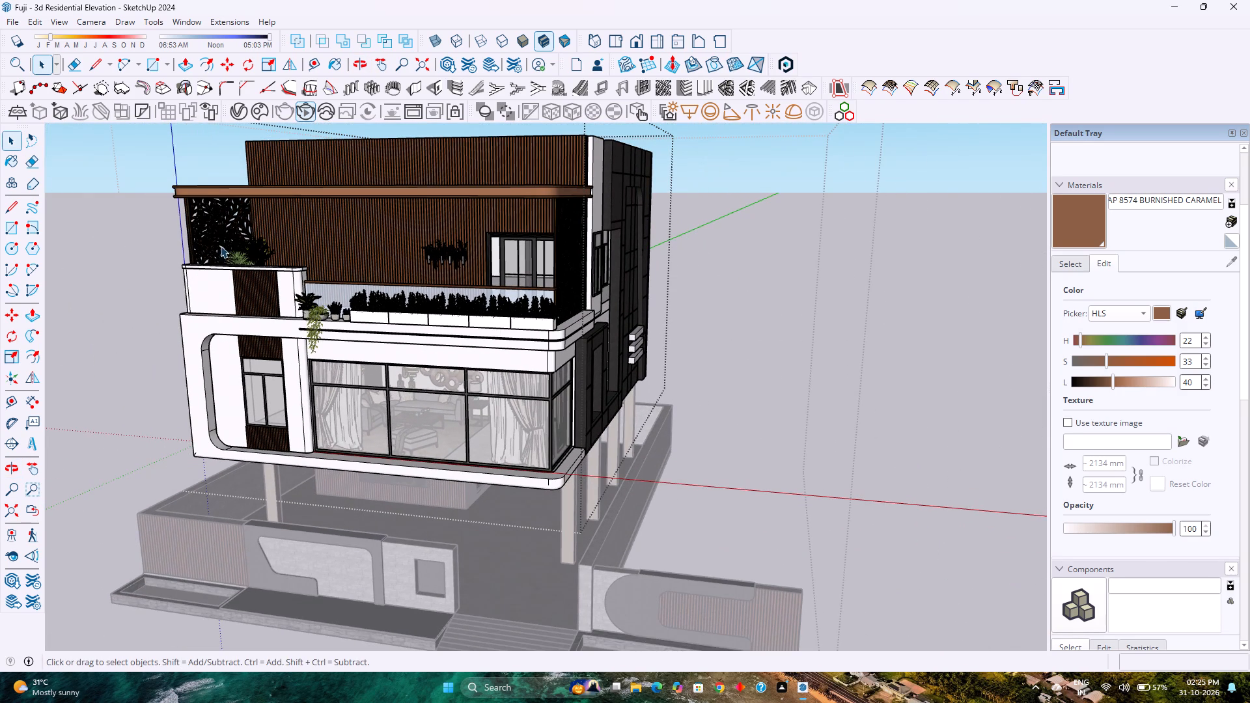
Search the 3D Warehouse models for "plants rack", replacing the earlier potted plants search.
left_click(188, 23)
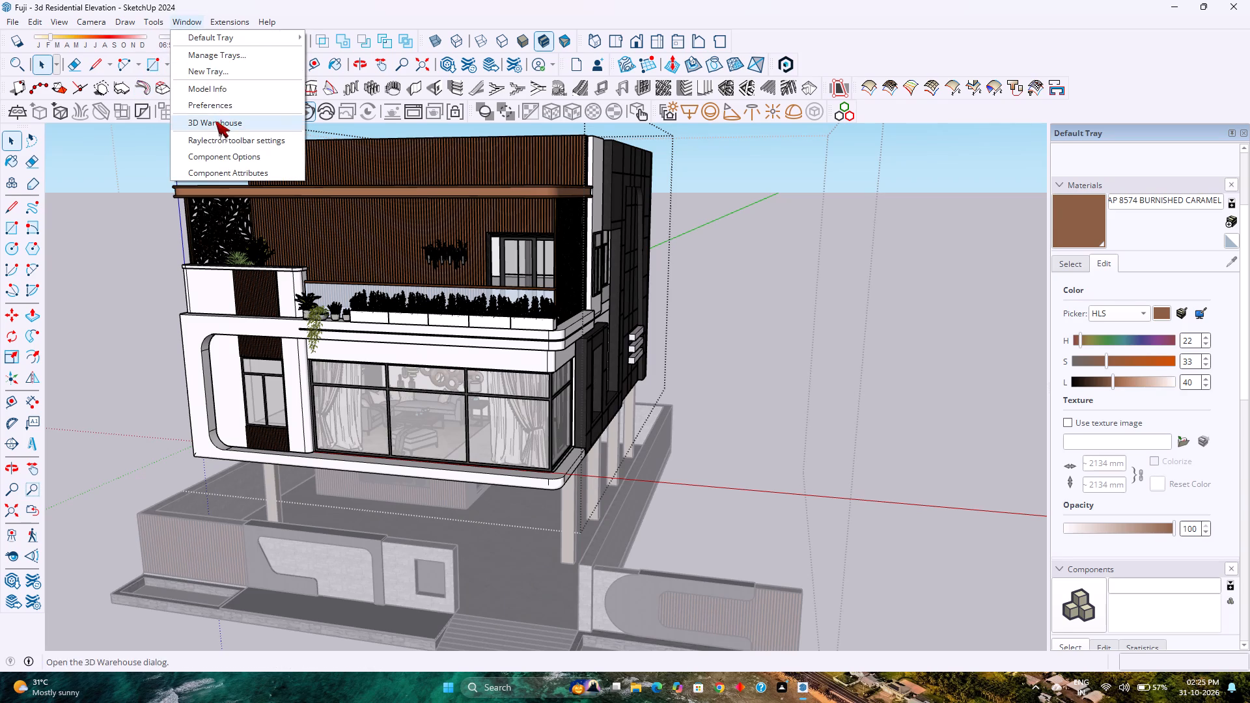
left_click(215, 121)
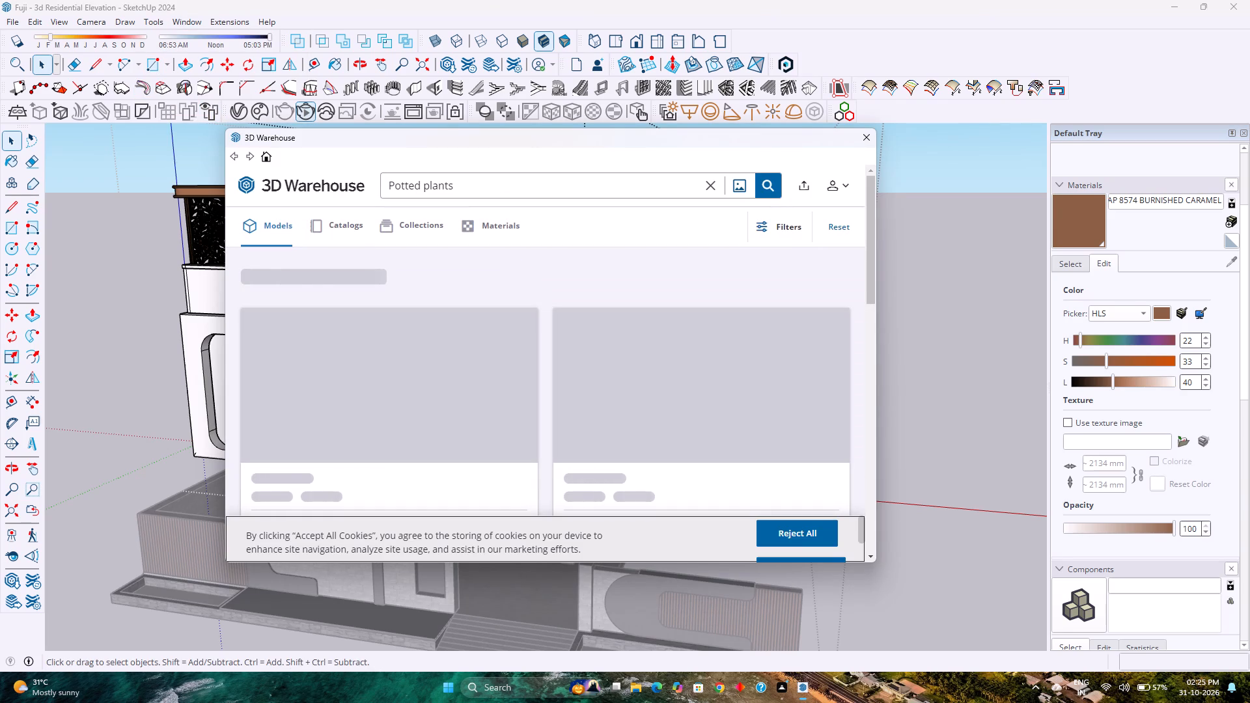
left_click(426, 186)
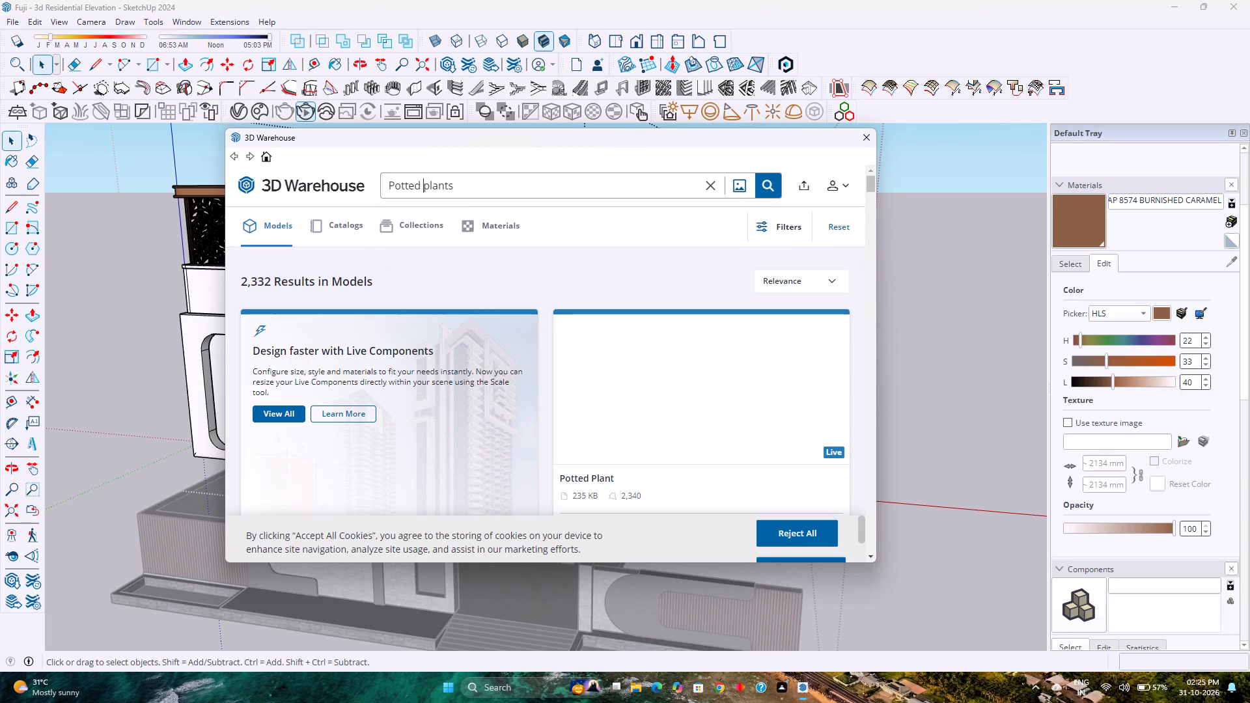
key("BackSpace")
key("BackSpace")
key("BackSpace")
key("BackSpace")
key("BackSpace")
key("BackSpace")
key("BackSpace")
key("BackSpace")
key("BackSpace")
key("BackSpace")
key("BackSpace")
key("BackSpace")
key("BackSpace")
key("BackSpace")
key("BackSpace")
key("BackSpace")
key("BackSpace")
key("BackSpace")
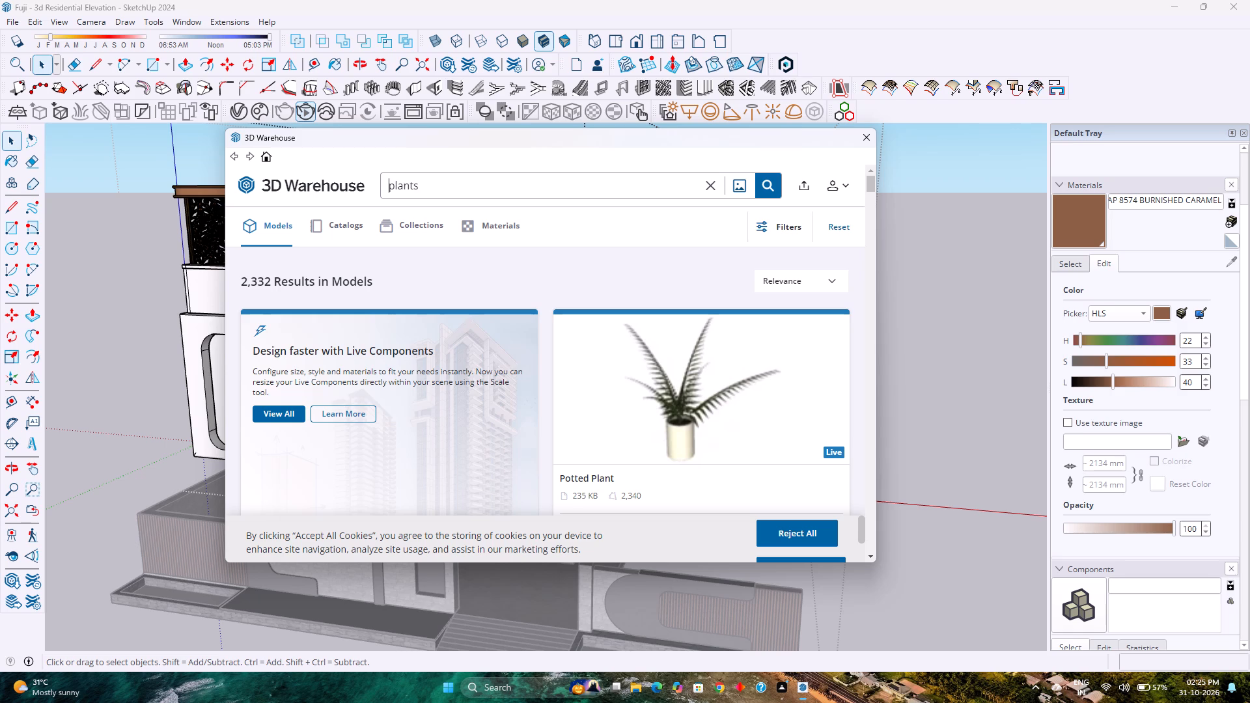
key("Return")
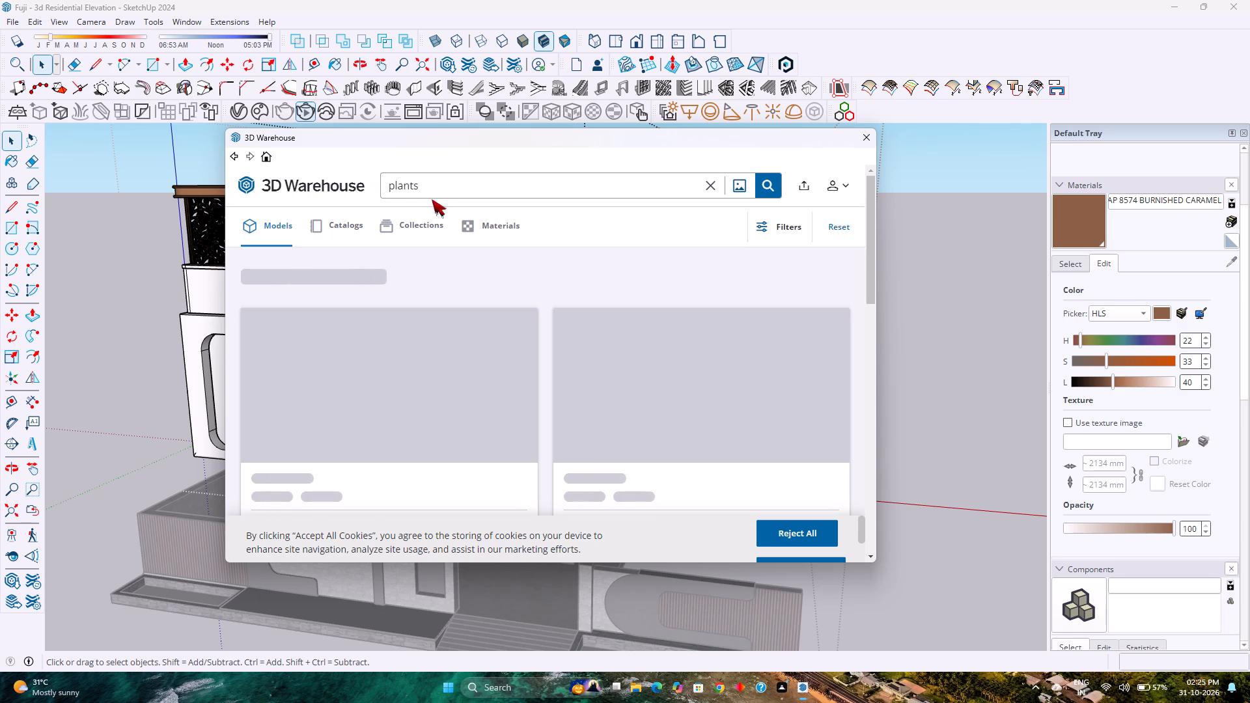
left_click(439, 180)
key("space")
type("rack")
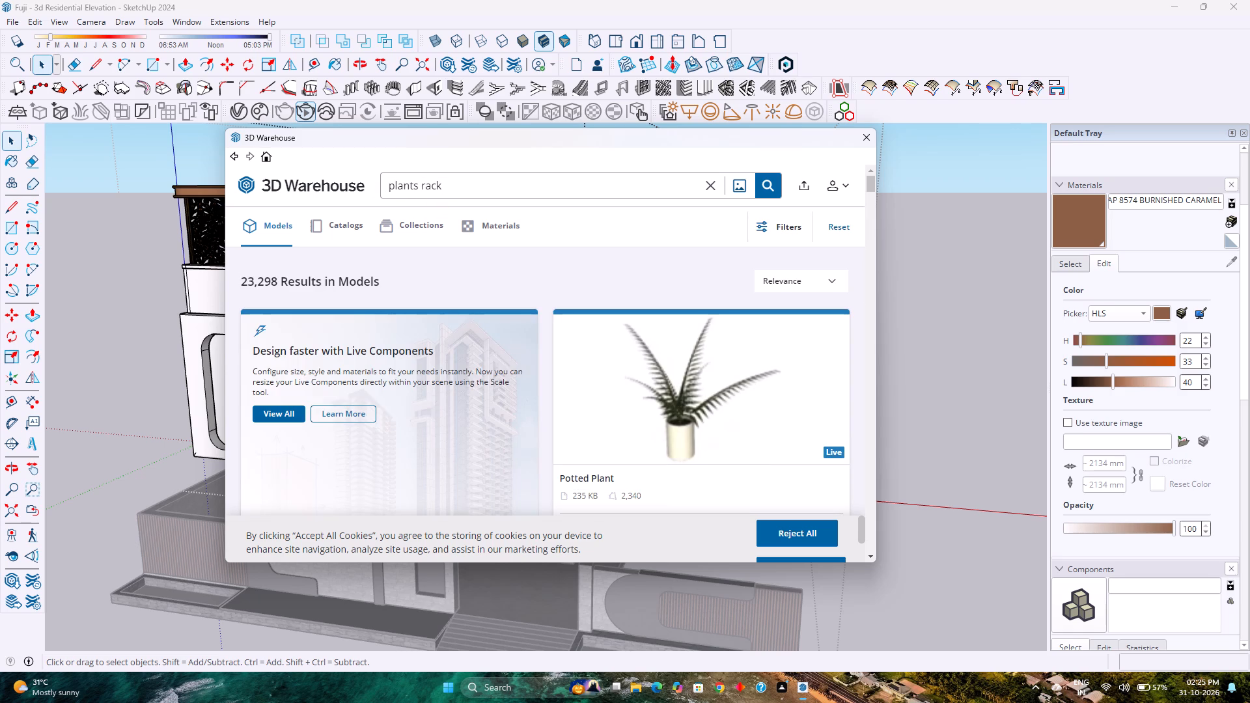
key("Return")
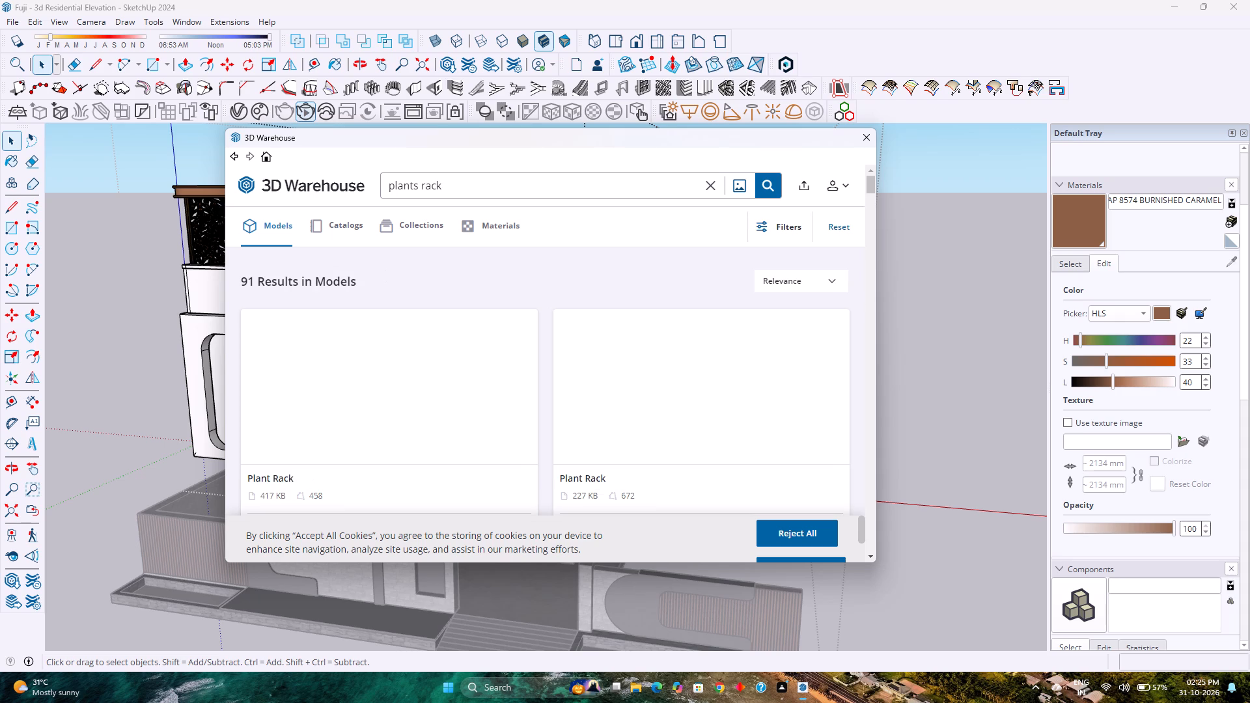
Load the "Plant rack scatola" model from the search results directly into the house model.
scroll(578, 370, "down", 6)
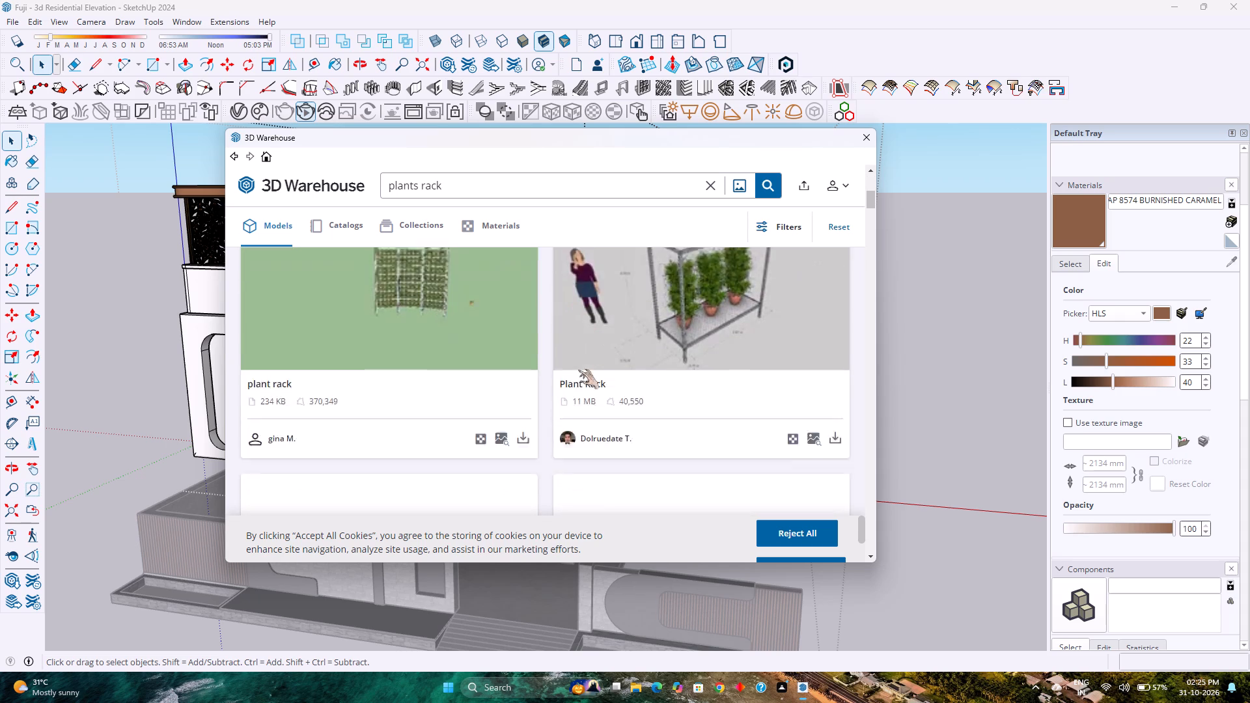
scroll(578, 370, "down", 3)
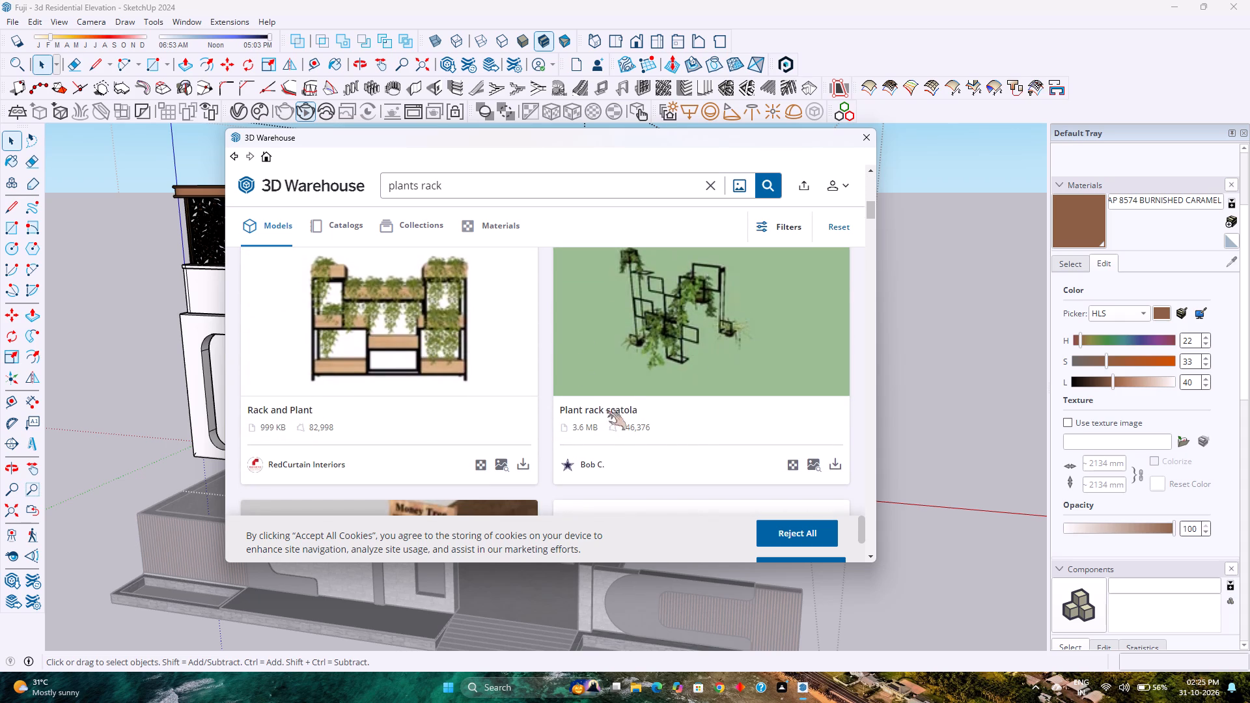
scroll(736, 387, "down", 1)
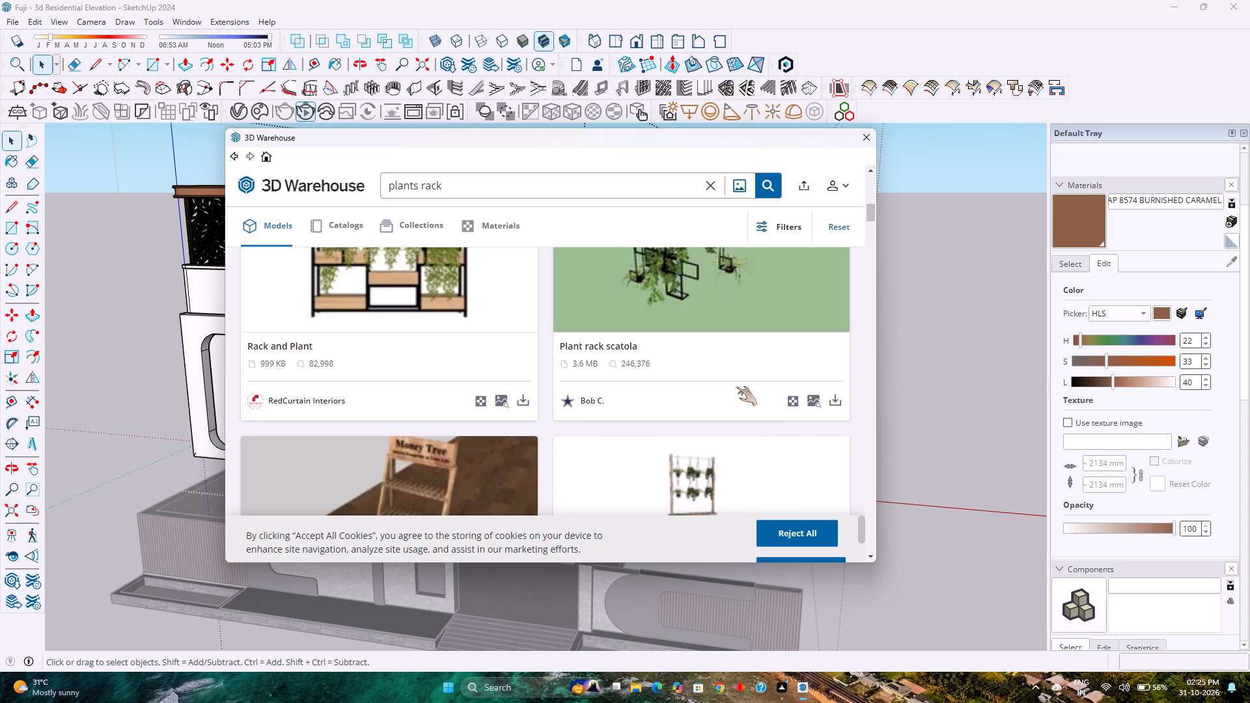
scroll(736, 387, "down", 2)
scroll(736, 387, "up", 2)
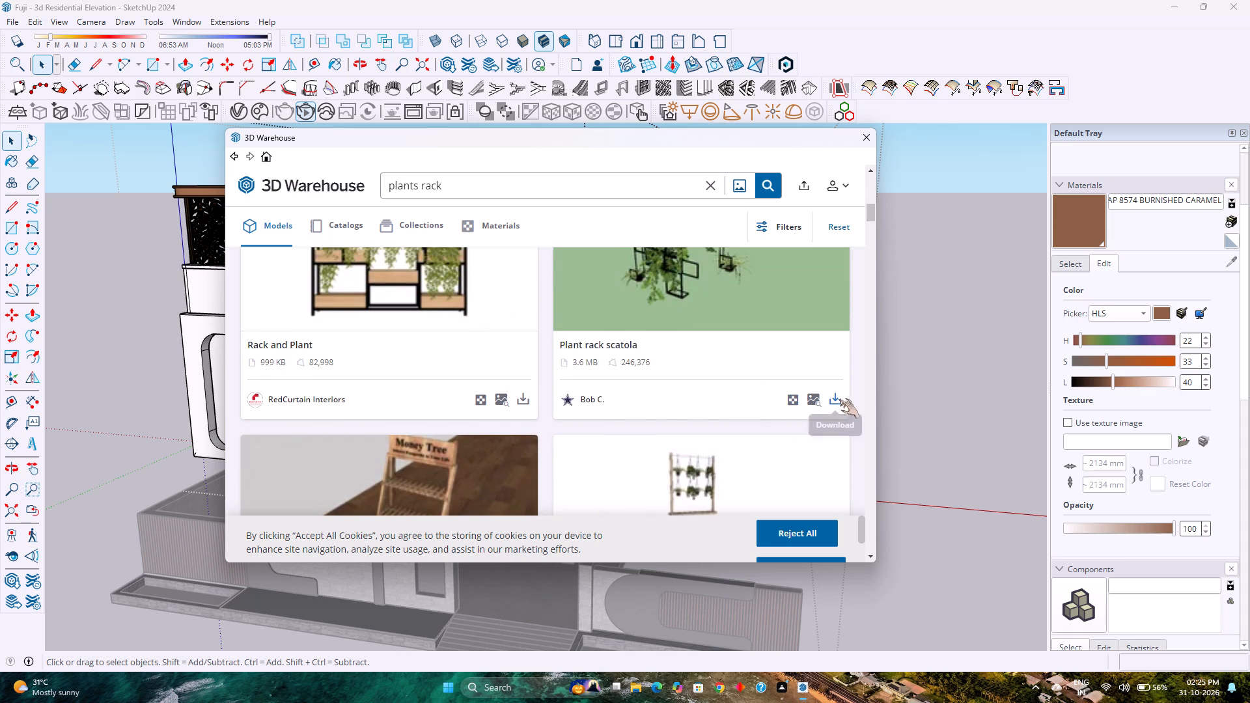
left_click(841, 398)
left_click(502, 361)
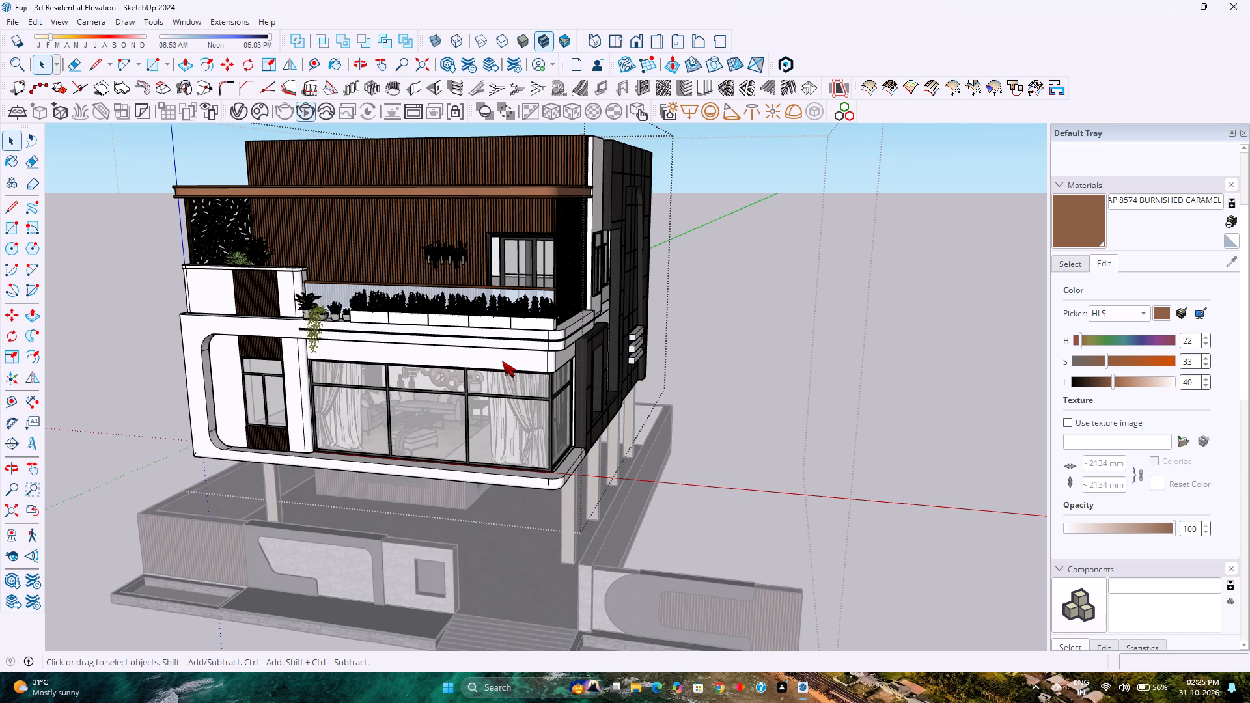
scroll(368, 253, "up", 8)
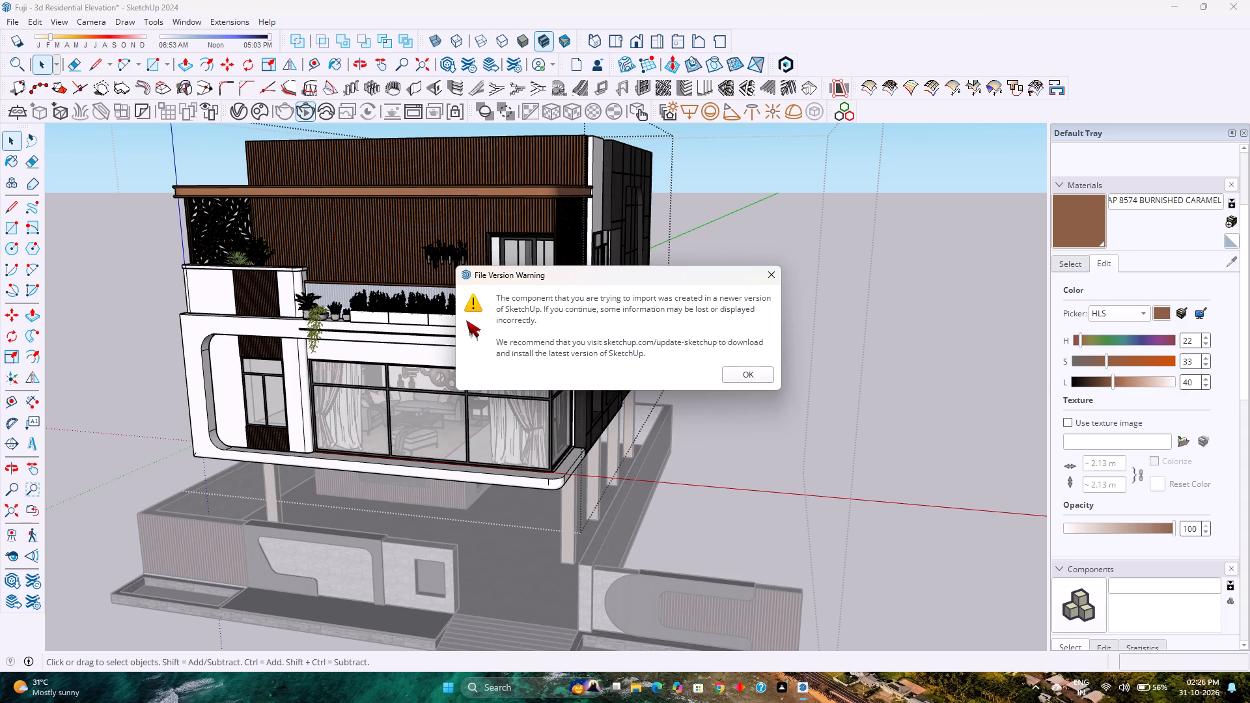
left_click(757, 375)
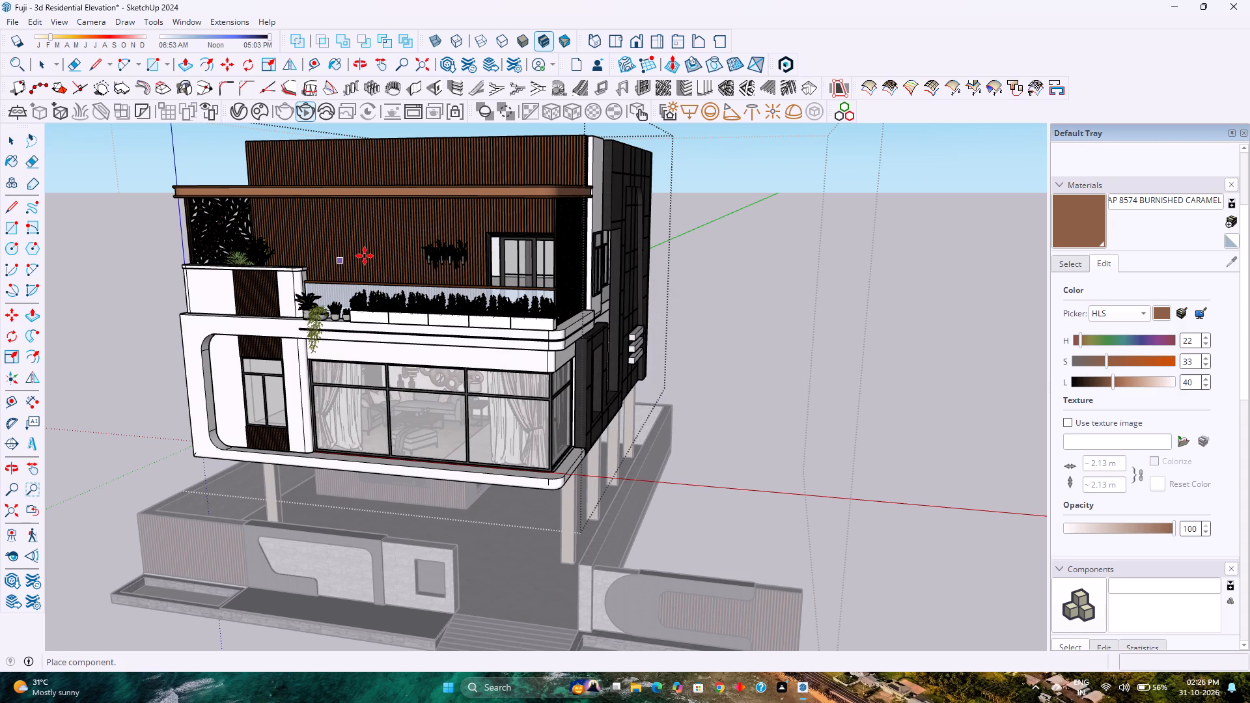
Place the plant rack on the upper balcony between the glass railing and the brown slatted wall.
scroll(370, 260, "up", 7)
scroll(371, 268, "down", 4)
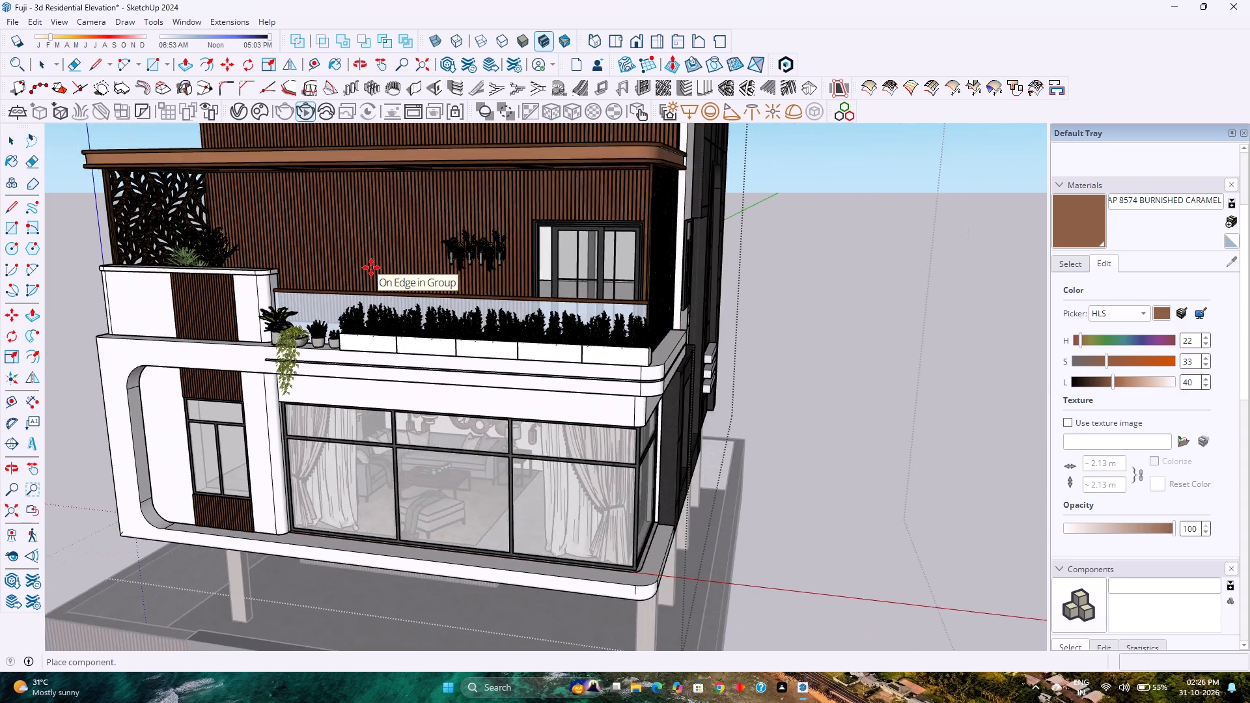
scroll(371, 268, "down", 4)
middle_click_drag(368, 274, 544, 360)
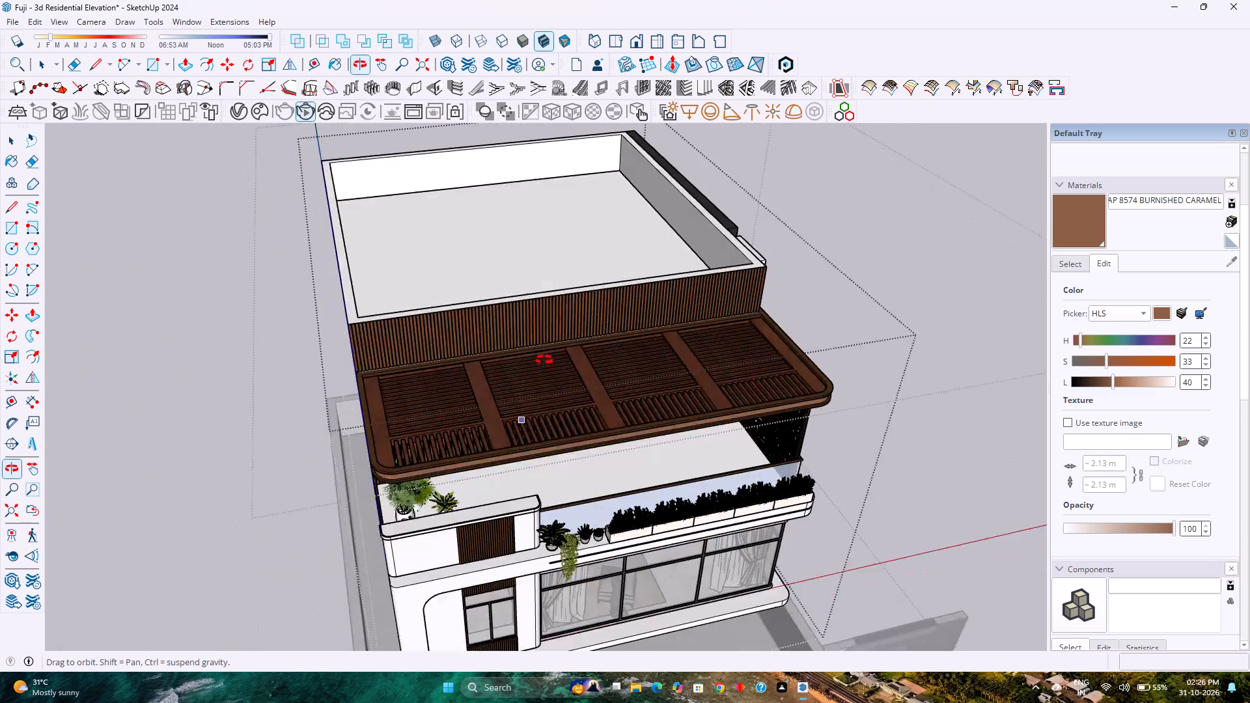
middle_click_drag(544, 360, 544, 361)
scroll(546, 401, "up", 6)
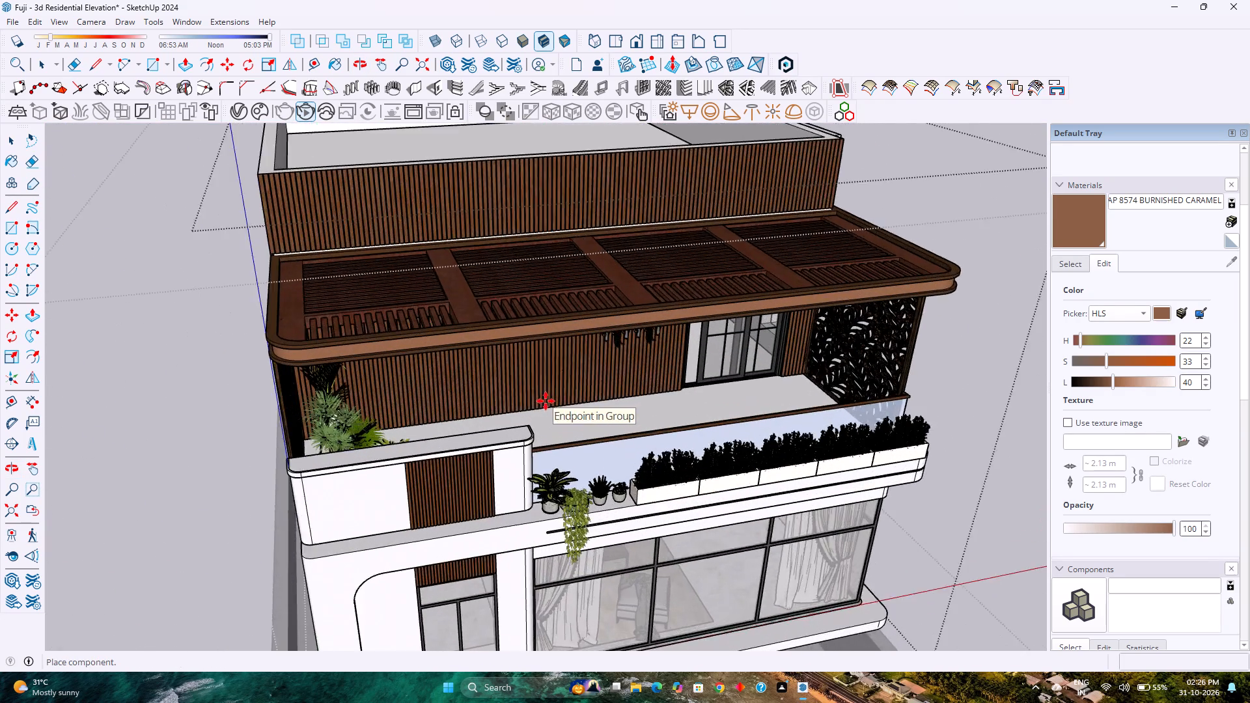
middle_click(545, 401)
middle_click(544, 401)
middle_click_drag(543, 401, 426, 363)
middle_click(381, 344)
middle_click_drag(367, 338, 361, 372)
middle_click(361, 372)
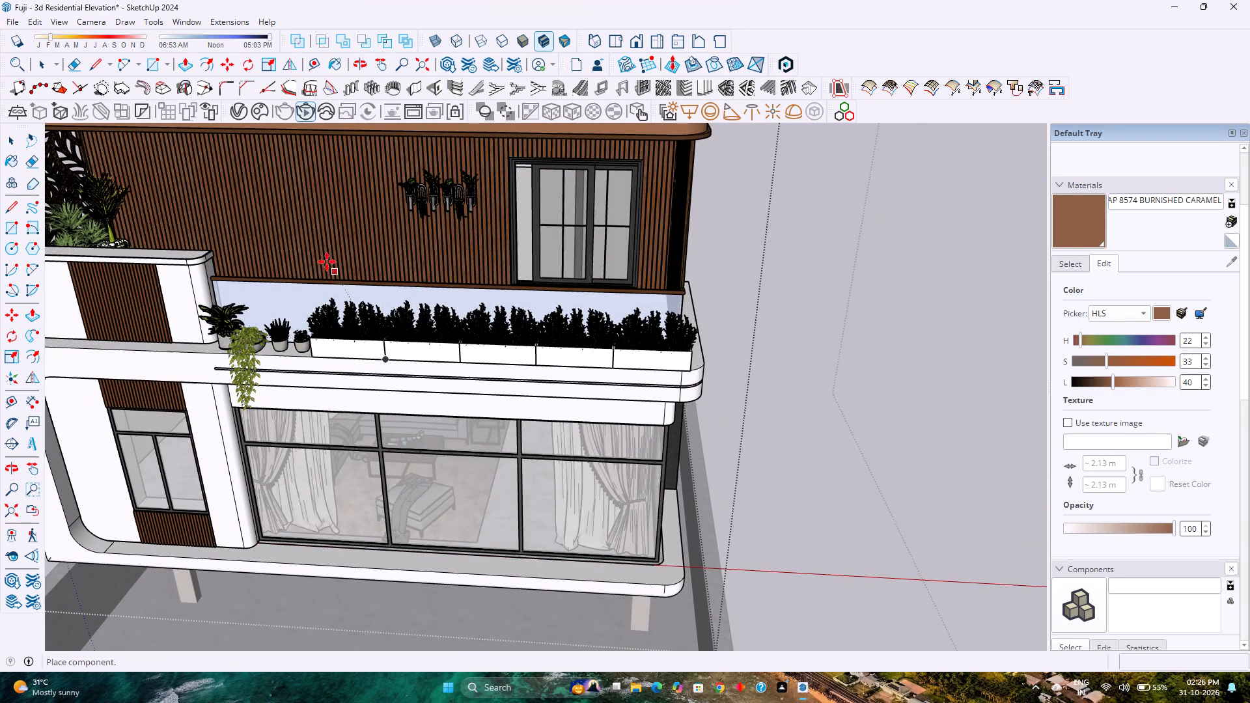
left_click(276, 294)
Rotate the plant rack 90° about the vertical axis, pivoting on a bottom corner of its bounding box.
scroll(298, 258, "up", 8)
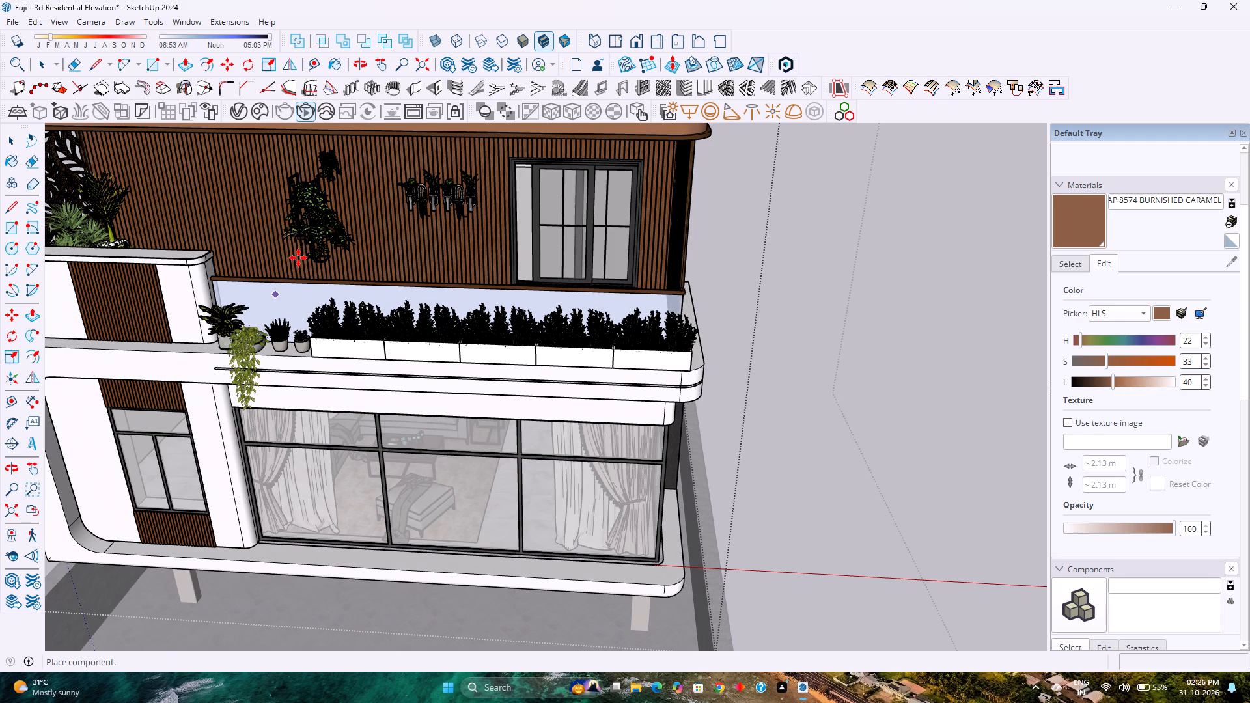
scroll(298, 258, "up", 5)
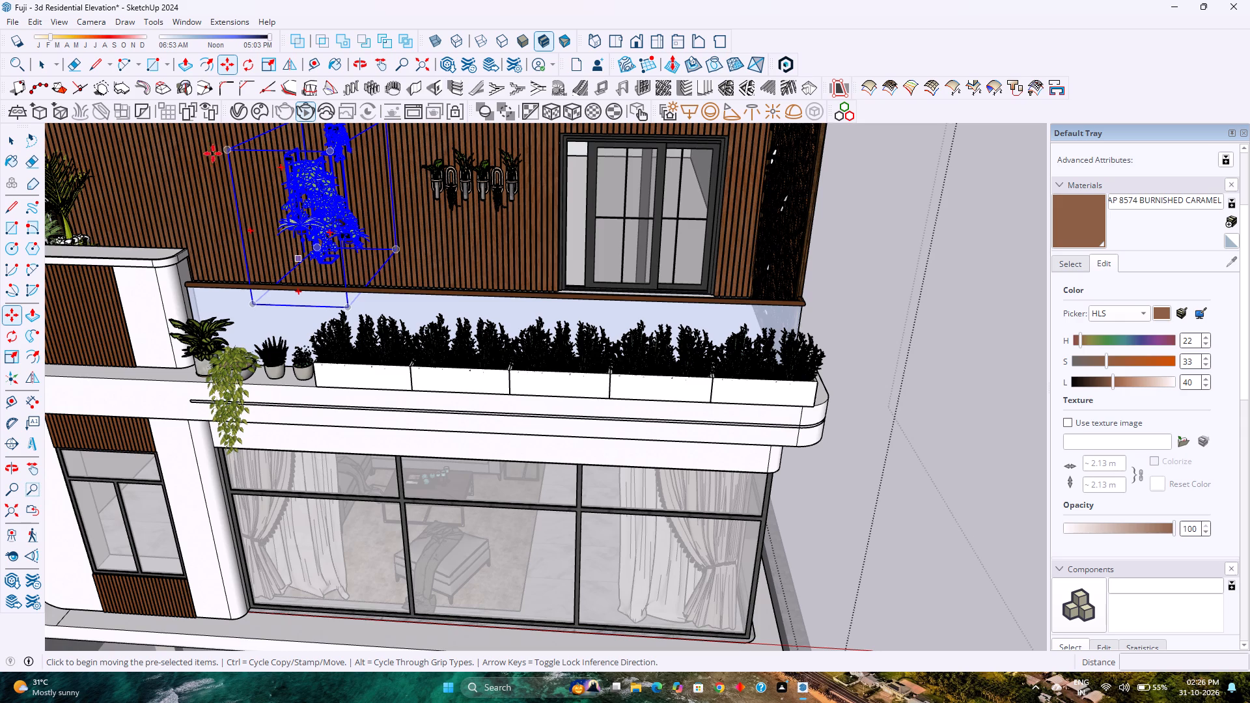
left_click(244, 64)
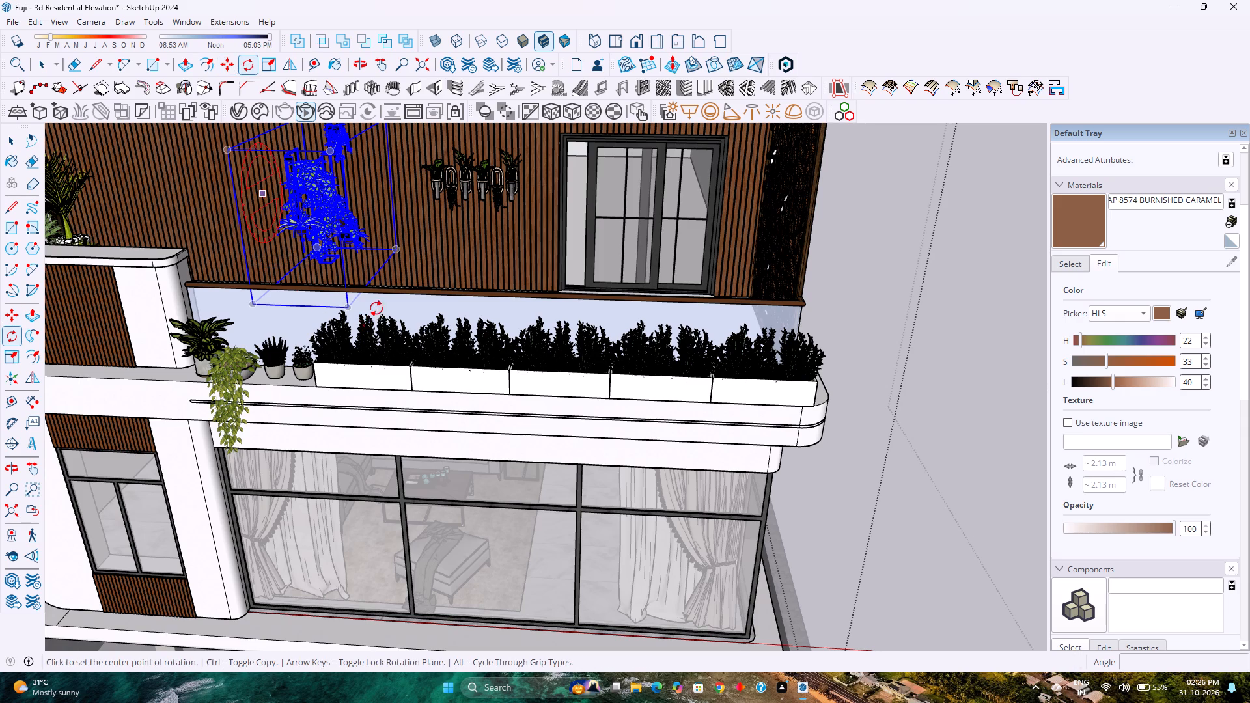
key("Up")
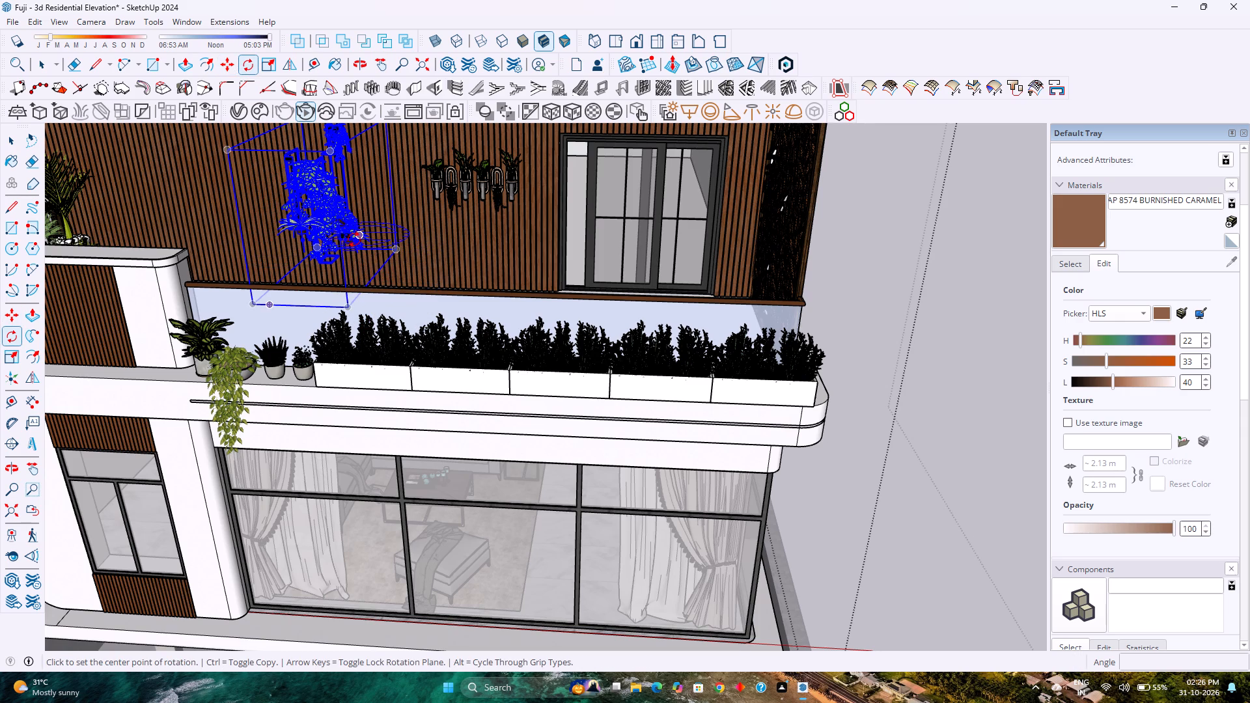
left_click(319, 249)
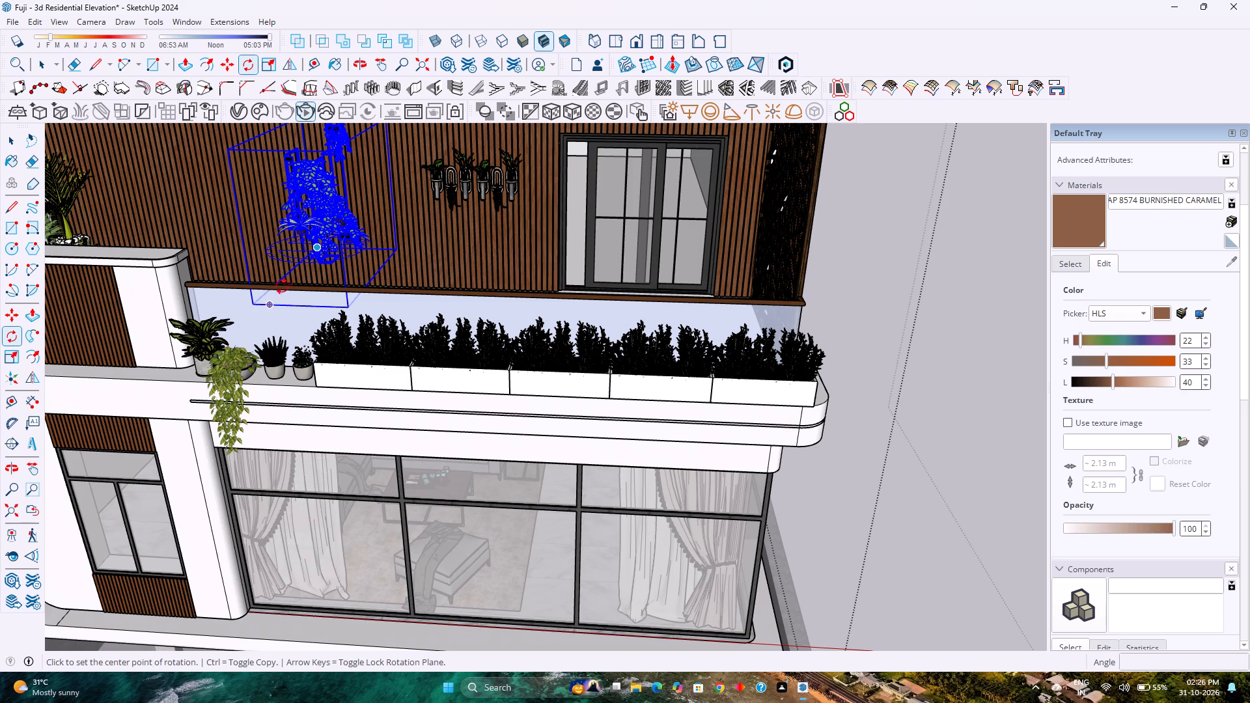
left_click(258, 301)
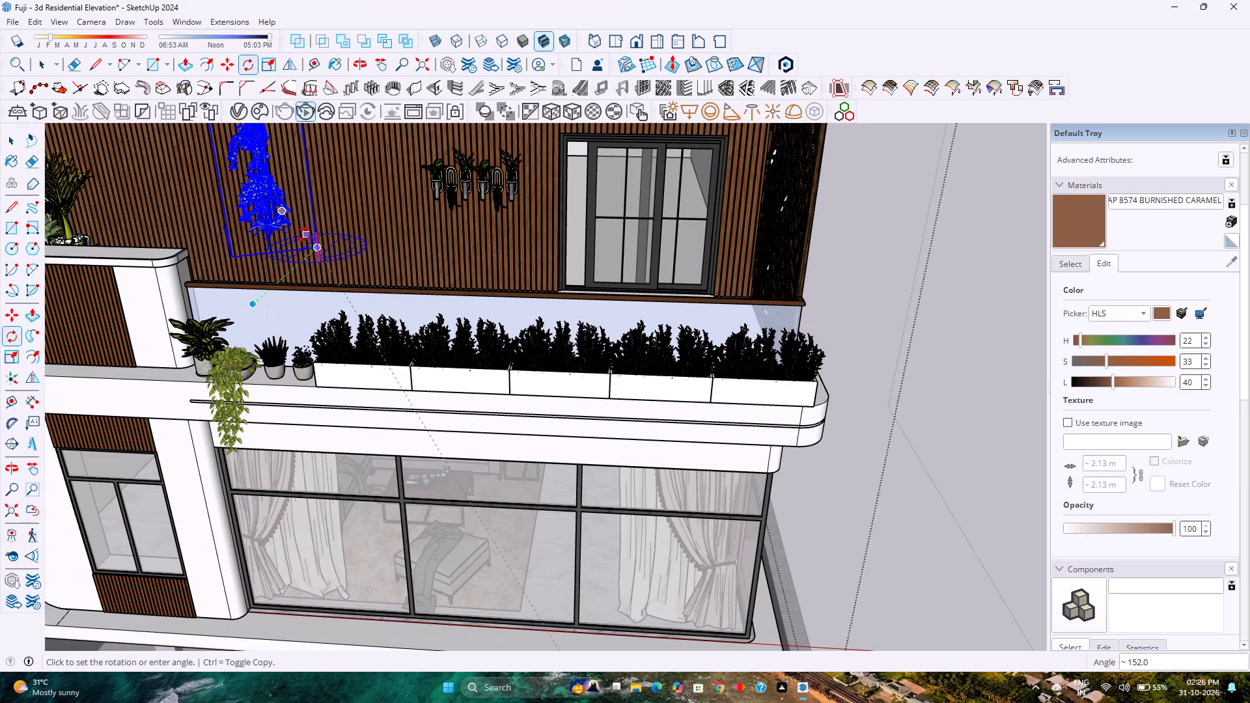
type("90")
key("Return")
Move the plant rack down by its bottom corner about 2' 8 1/4" so it stands on the balcony floor.
scroll(302, 234, "down", 4)
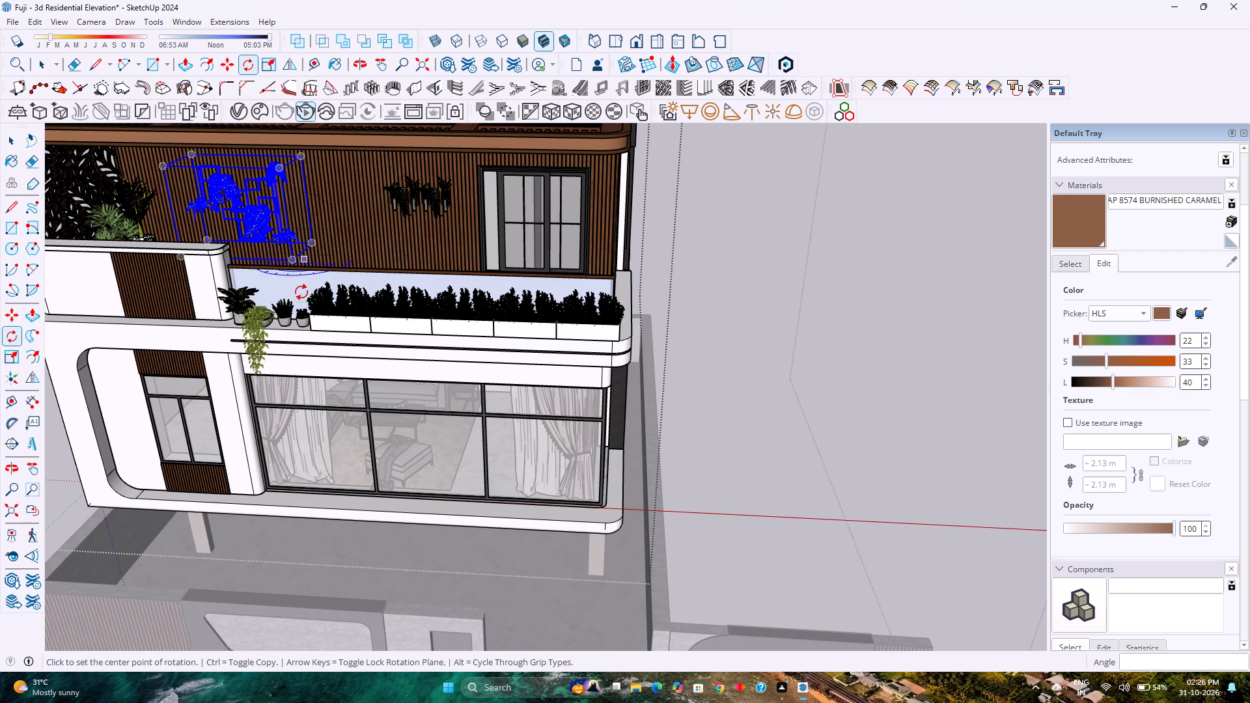
middle_click_drag(299, 292, 326, 326, "shift")
middle_click_drag(328, 331, 525, 483, "shift")
scroll(436, 372, "up", 3)
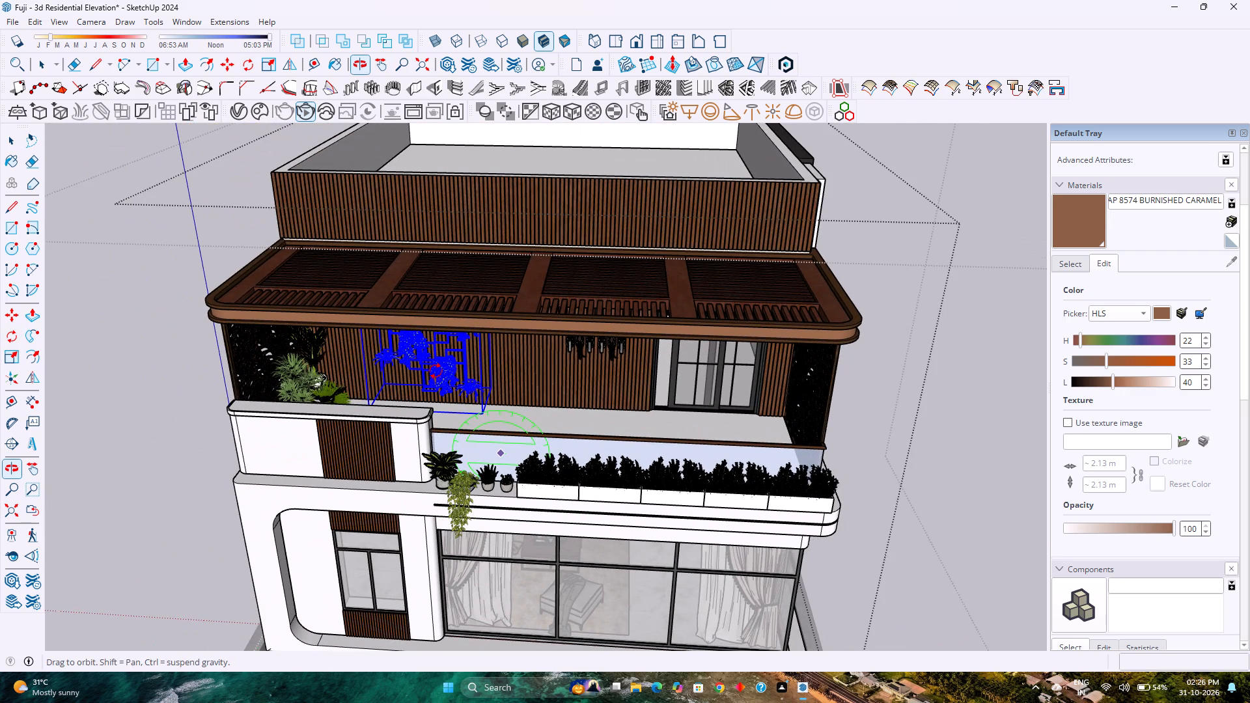
scroll(436, 371, "up", 15)
scroll(488, 433, "up", 4)
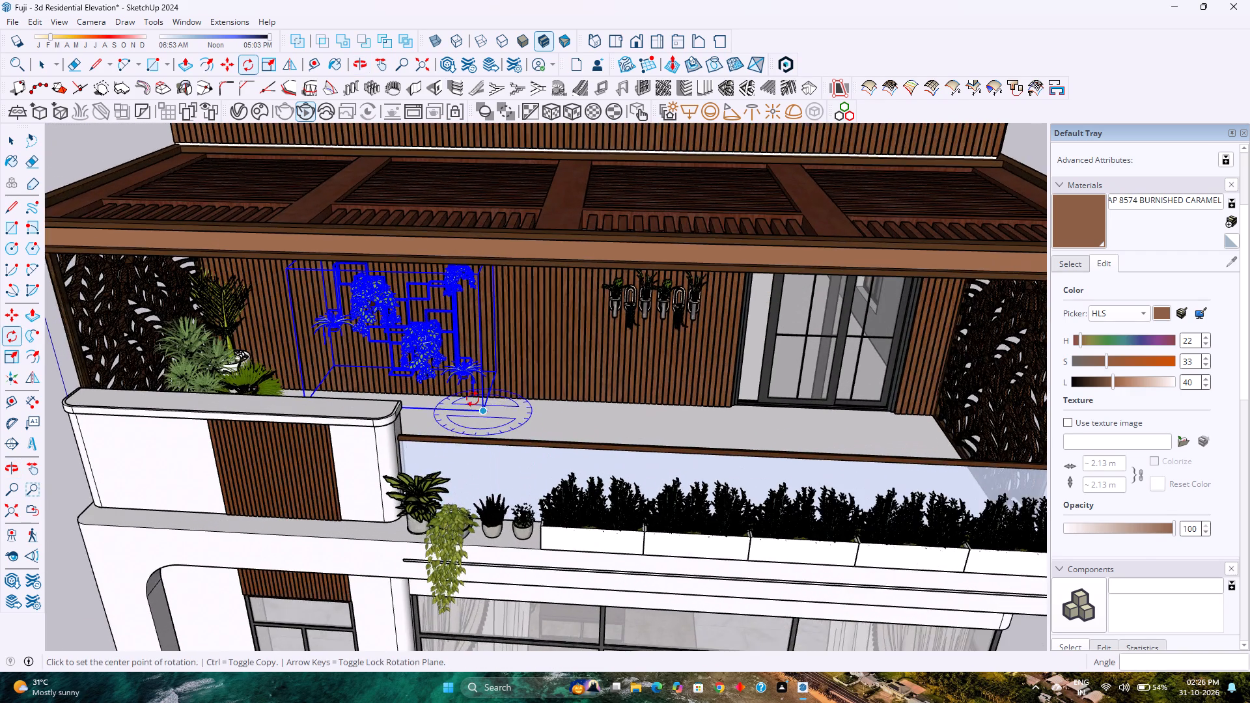
scroll(471, 396, "up", 4)
middle_click_drag(471, 392, 288, 355)
middle_click(292, 362)
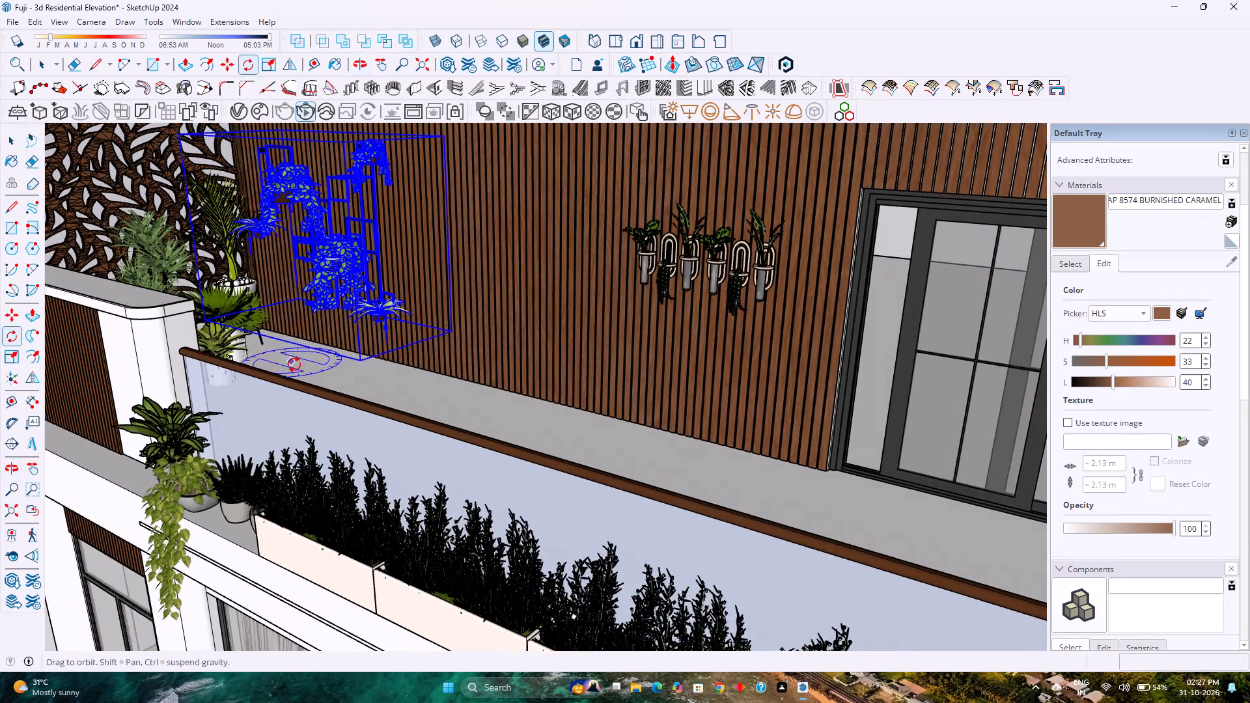
key("m")
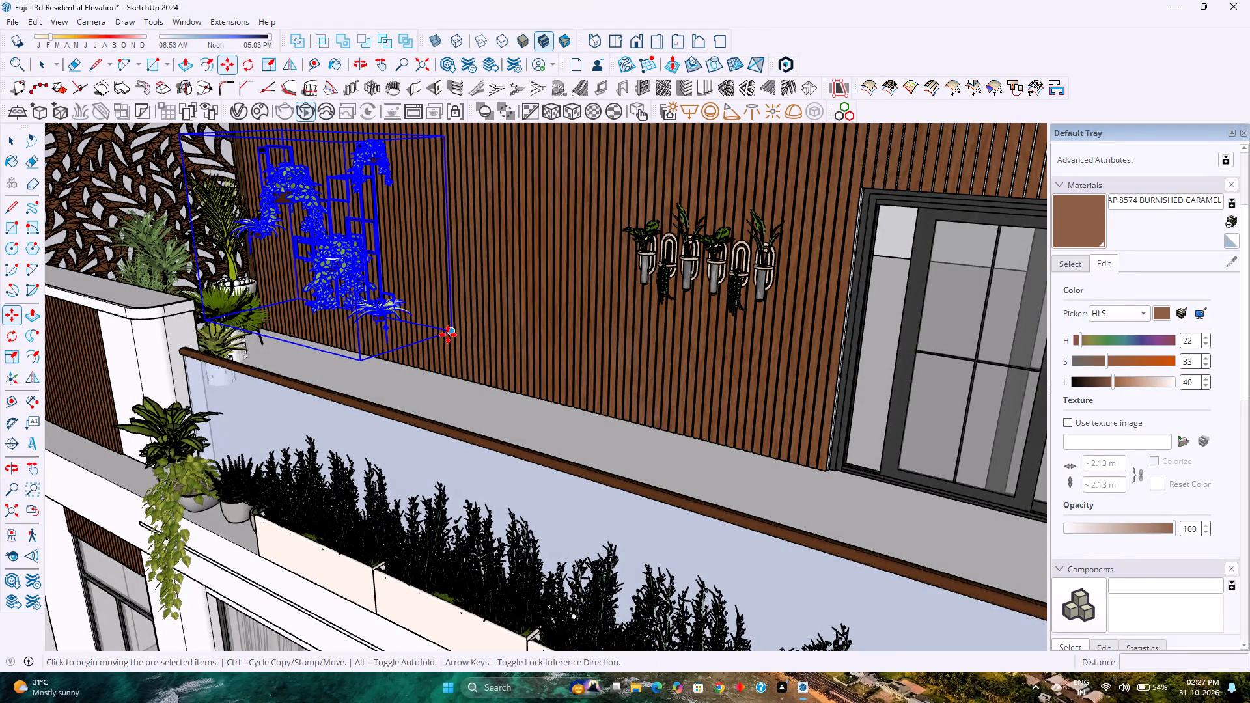
left_click(448, 335)
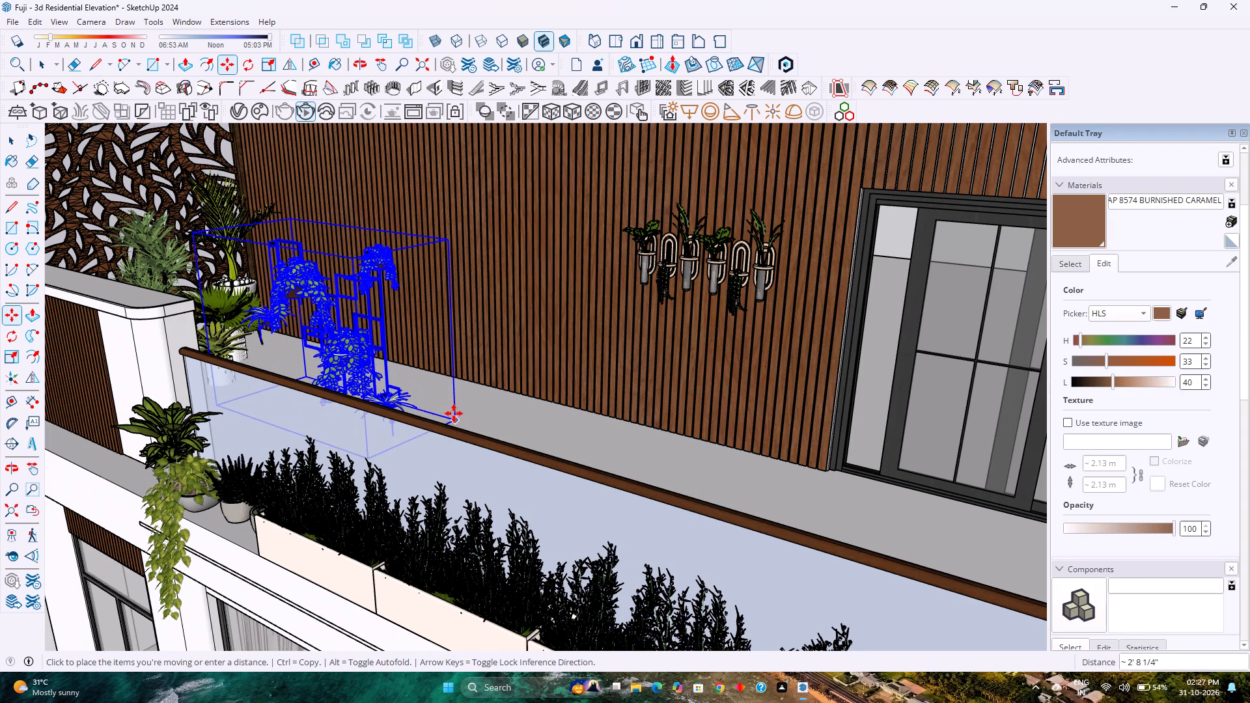
scroll(454, 413, "up", 3)
middle_click_drag(452, 413, 402, 476)
middle_click(398, 480)
left_click(455, 420)
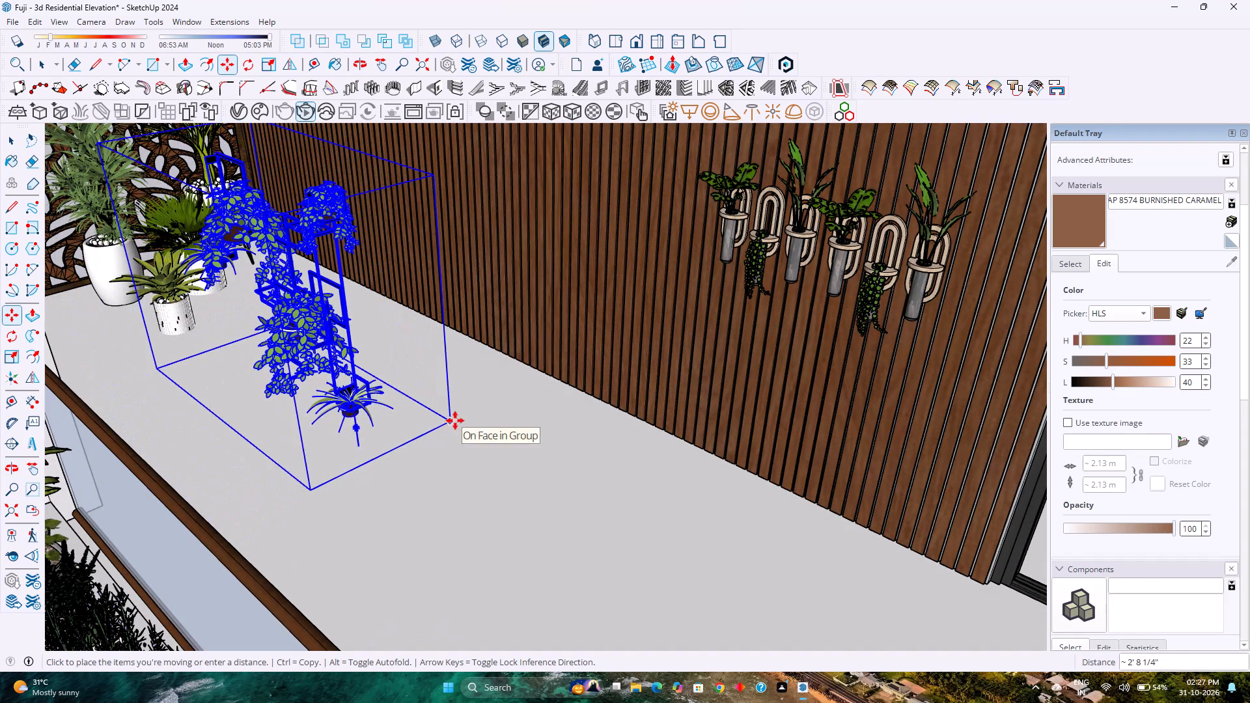
Move the plant rack about 2' 10 7/8" across the balcony floor so its bounding-box corner meets the slatted wall.
scroll(452, 423, "up", 4)
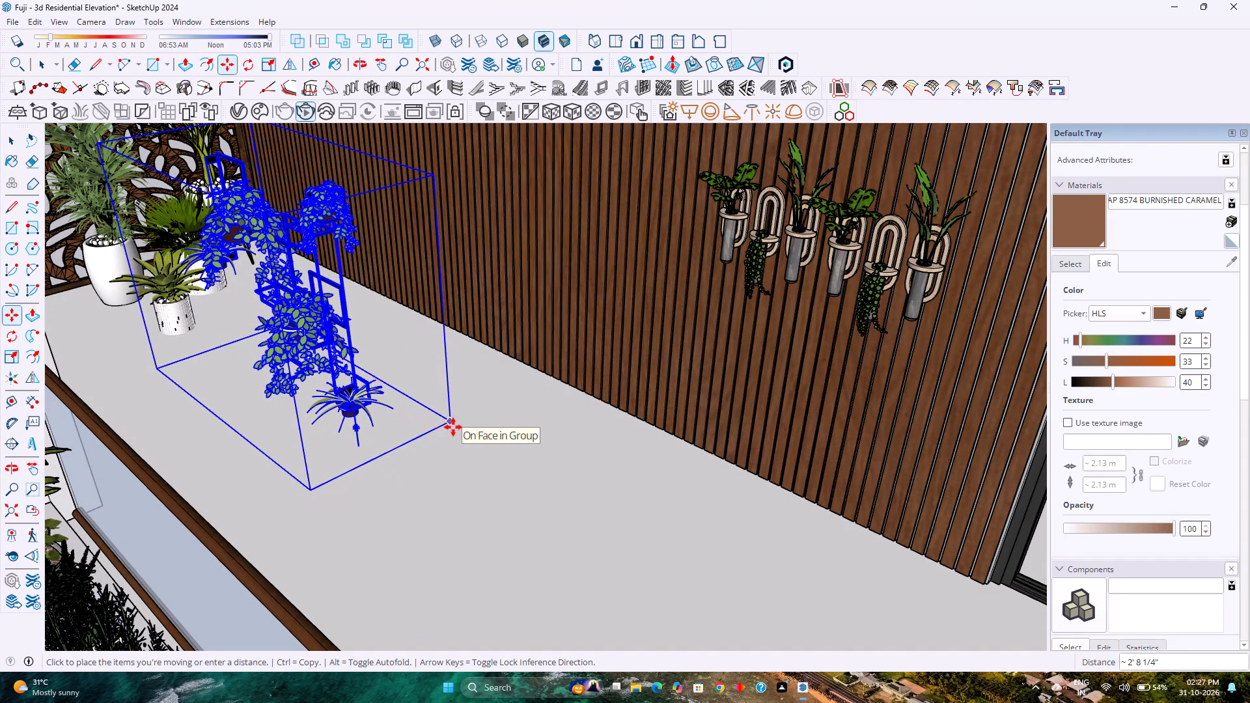
scroll(446, 417, "down", 5)
scroll(444, 417, "up", 4)
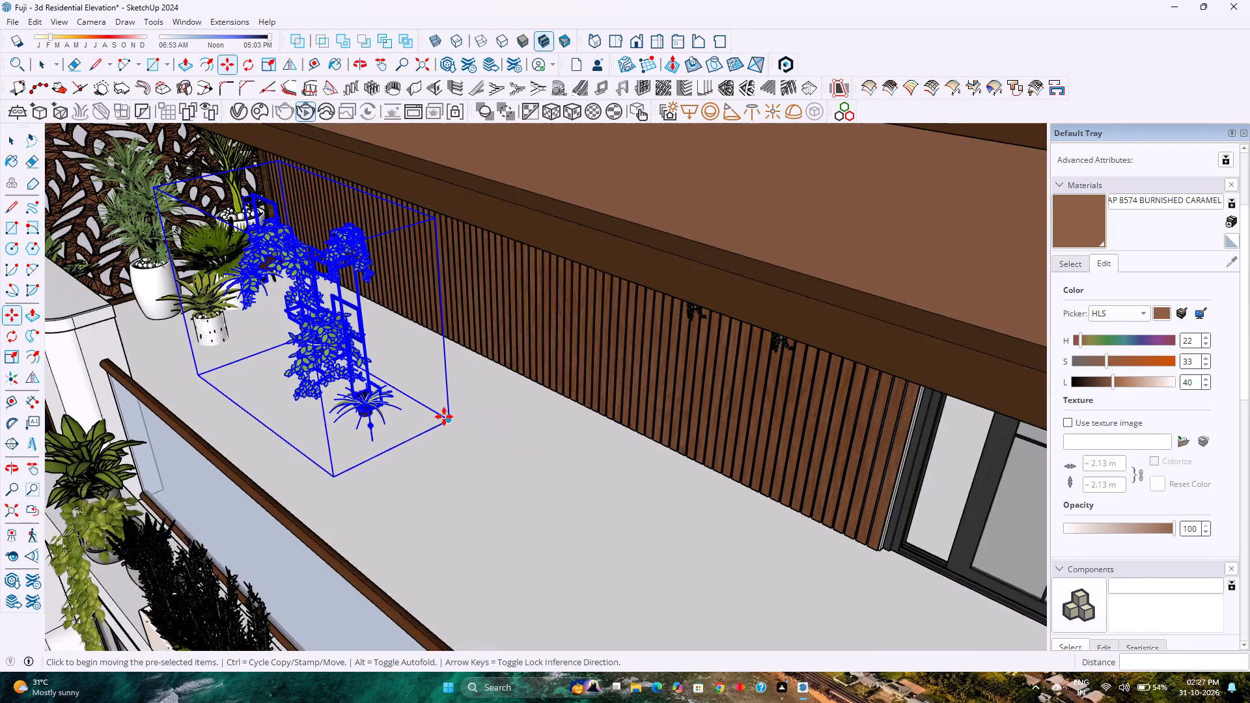
scroll(444, 415, "up", 8)
left_click(456, 424)
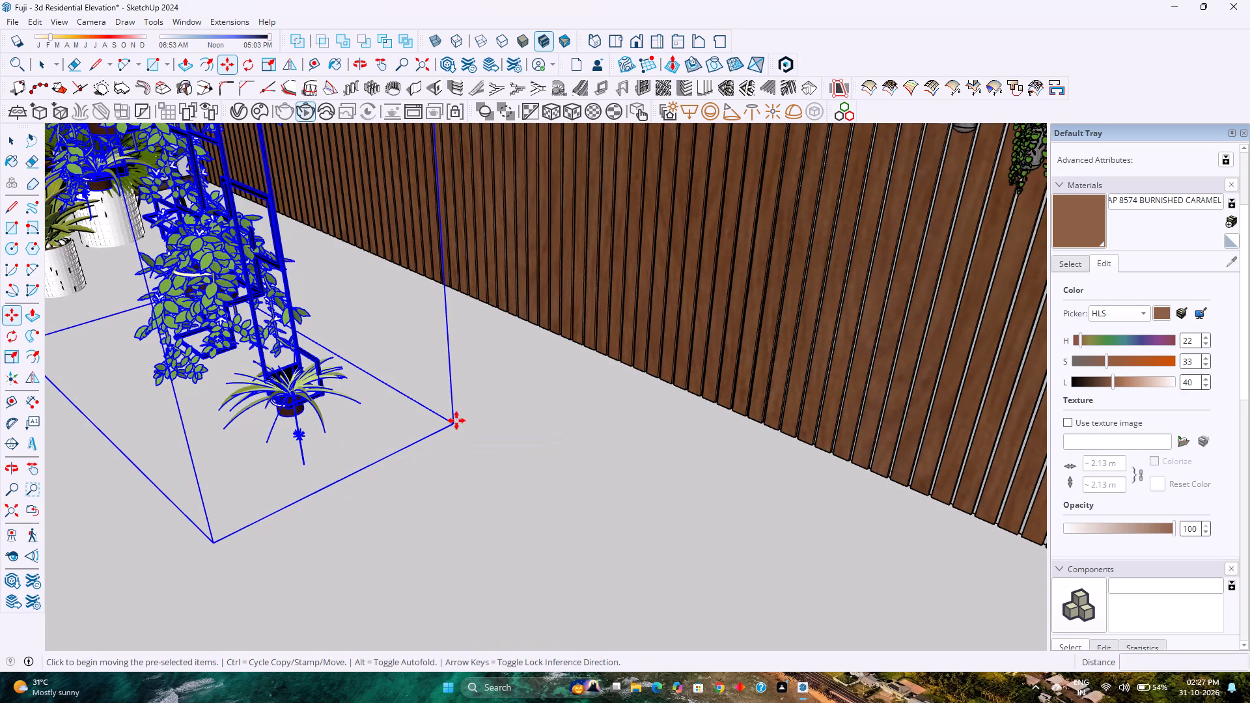
left_click(593, 354)
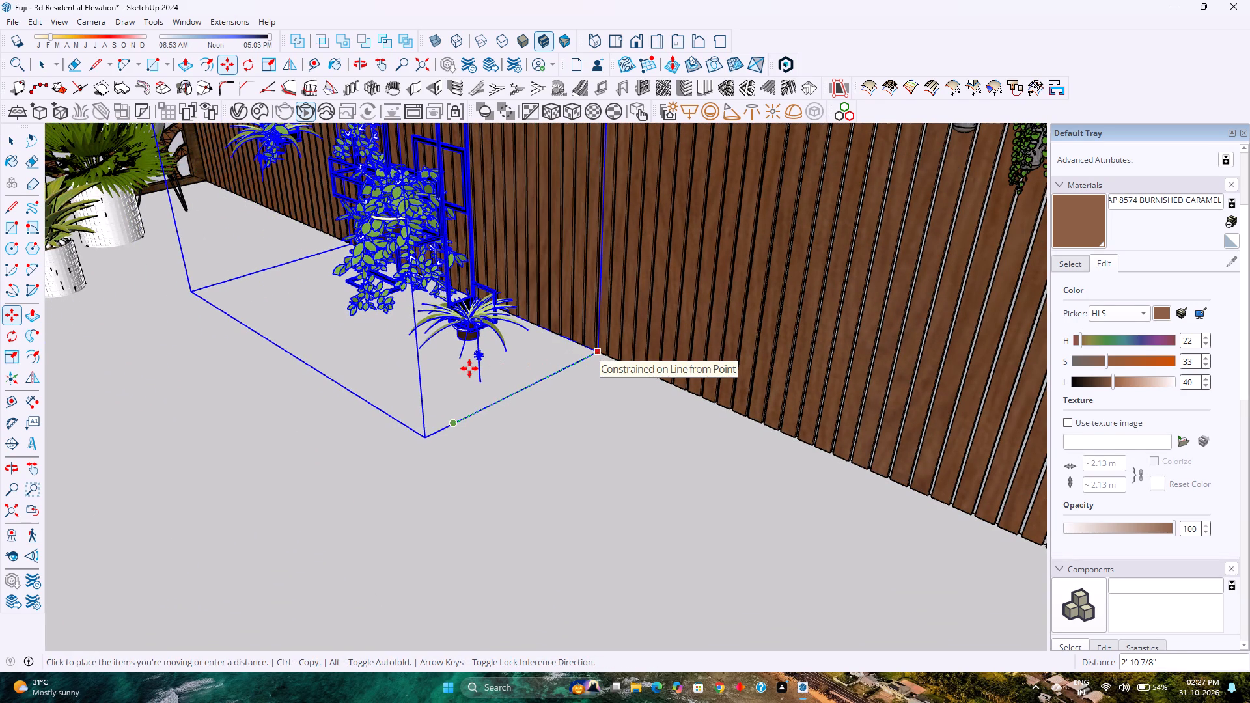
Move the plant rack about 1' 4 15/16" along the green axis to bring its frame up against the slatted wall.
scroll(469, 368, "down", 14)
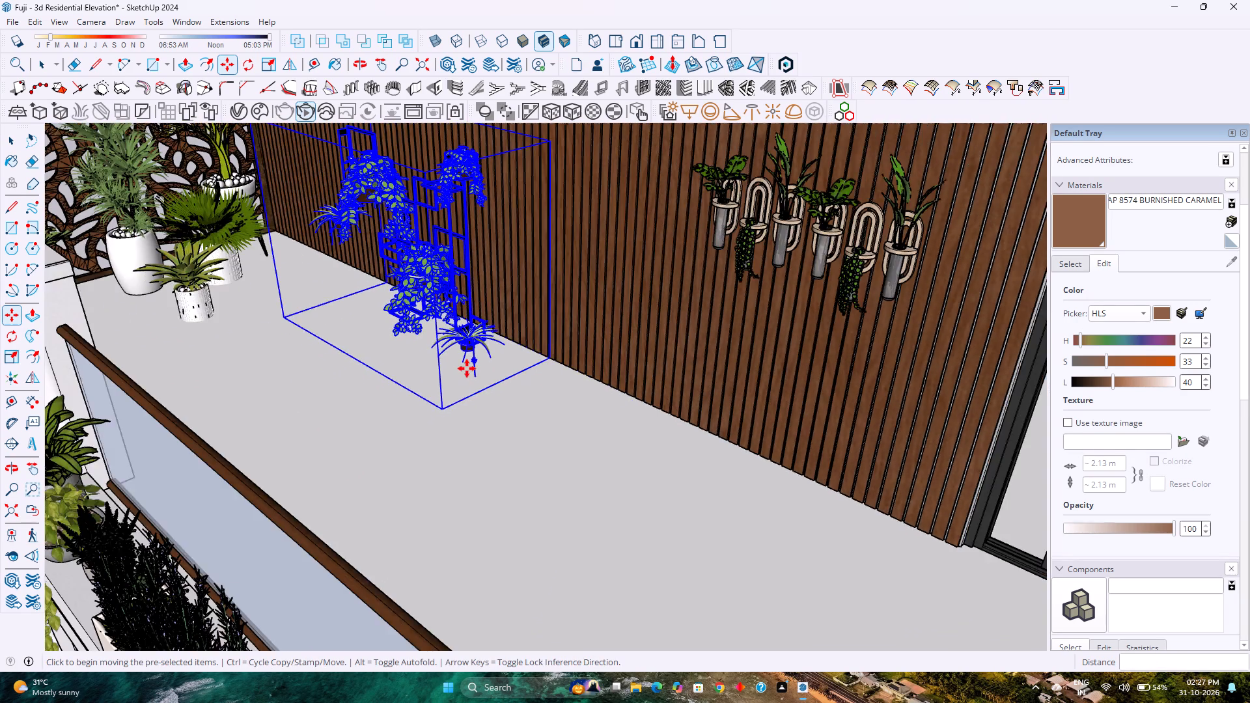
scroll(467, 368, "down", 3)
scroll(404, 353, "up", 3)
scroll(512, 370, "up", 9)
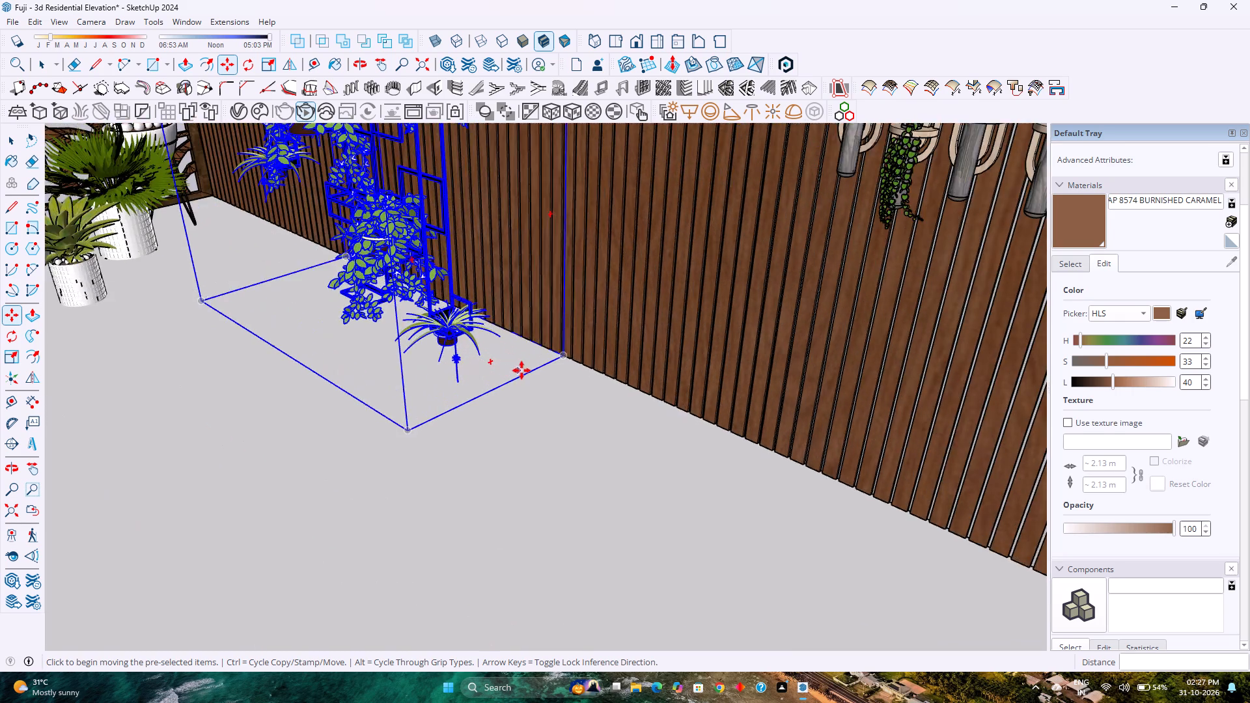
scroll(521, 370, "up", 3)
middle_click_drag(521, 371, 376, 305)
scroll(470, 249, "up", 3)
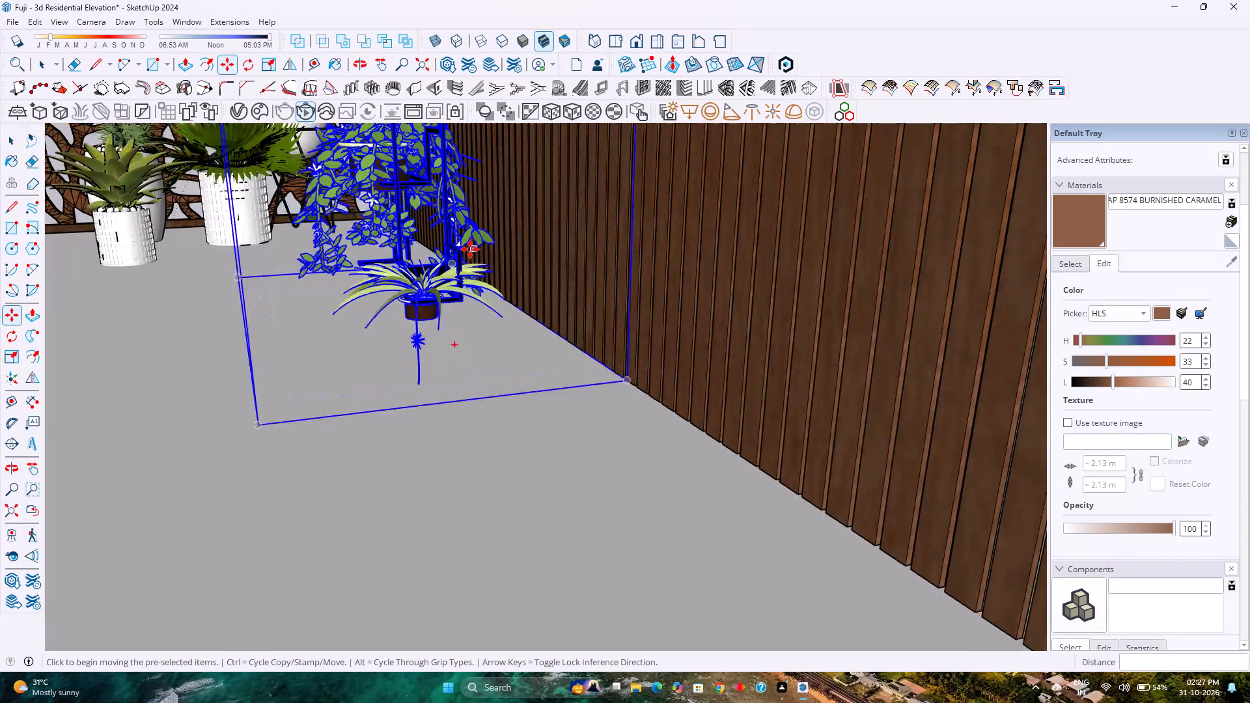
scroll(470, 249, "up", 5)
left_click(452, 251)
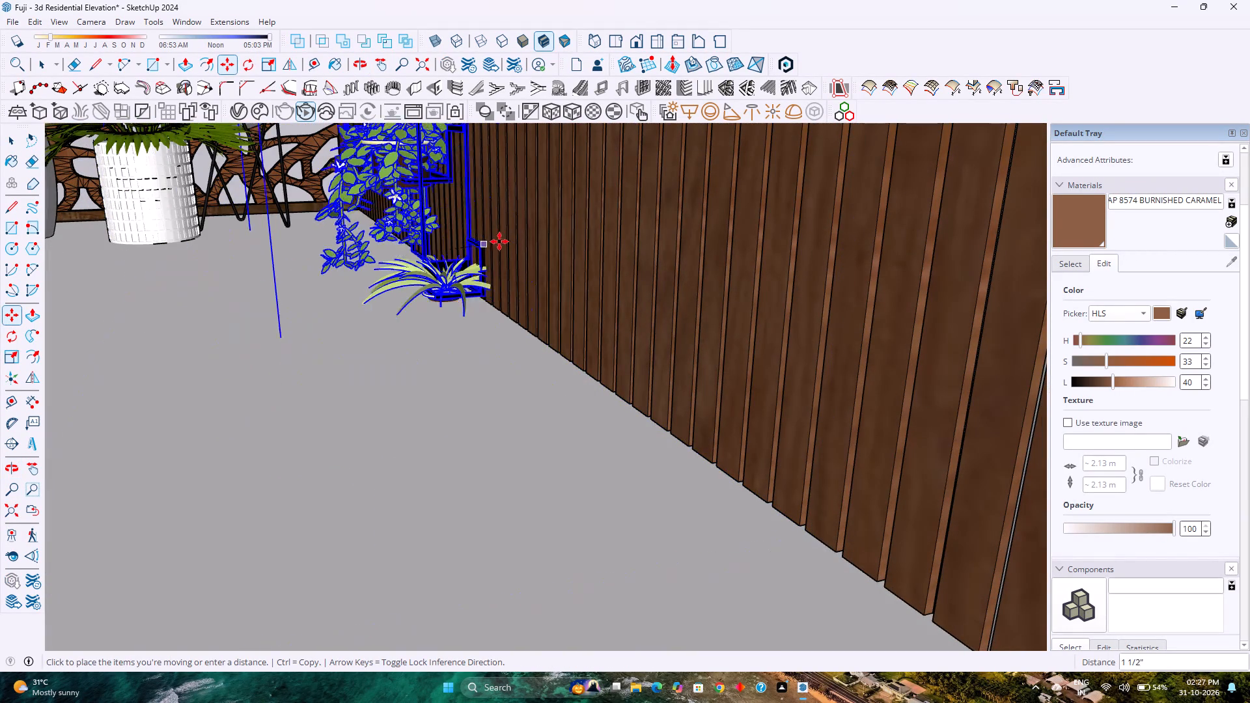
key("Right")
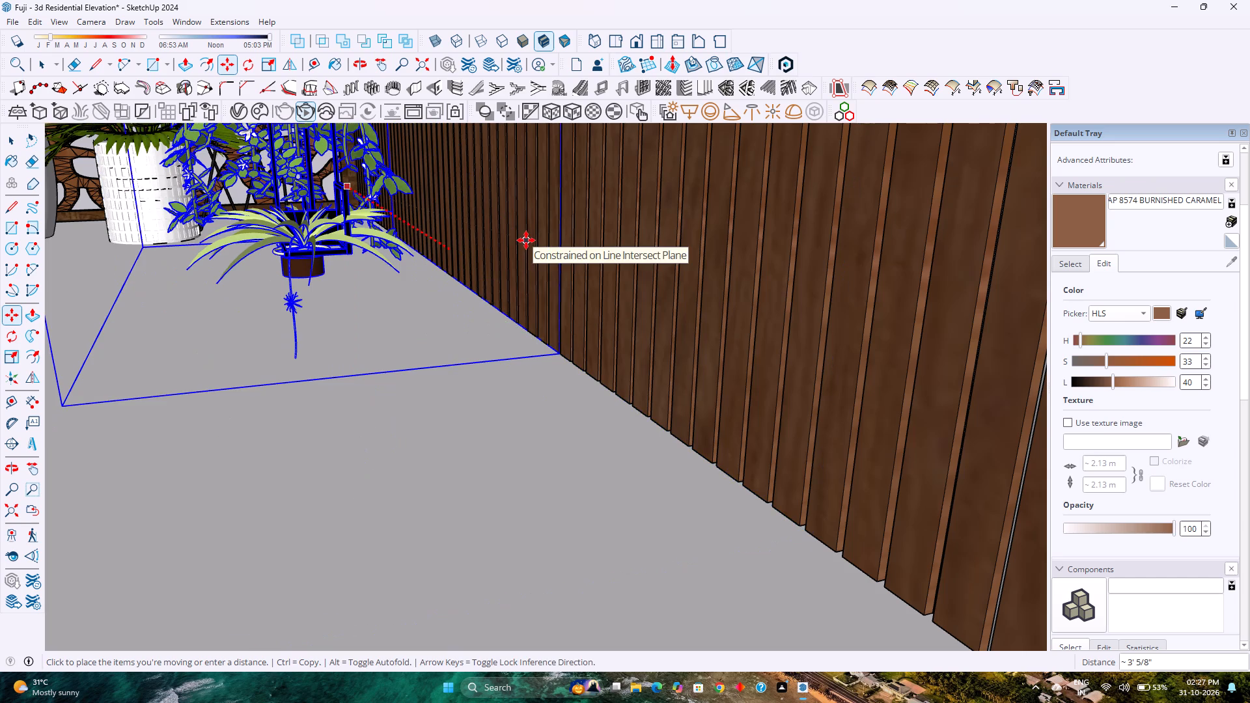
key("Left")
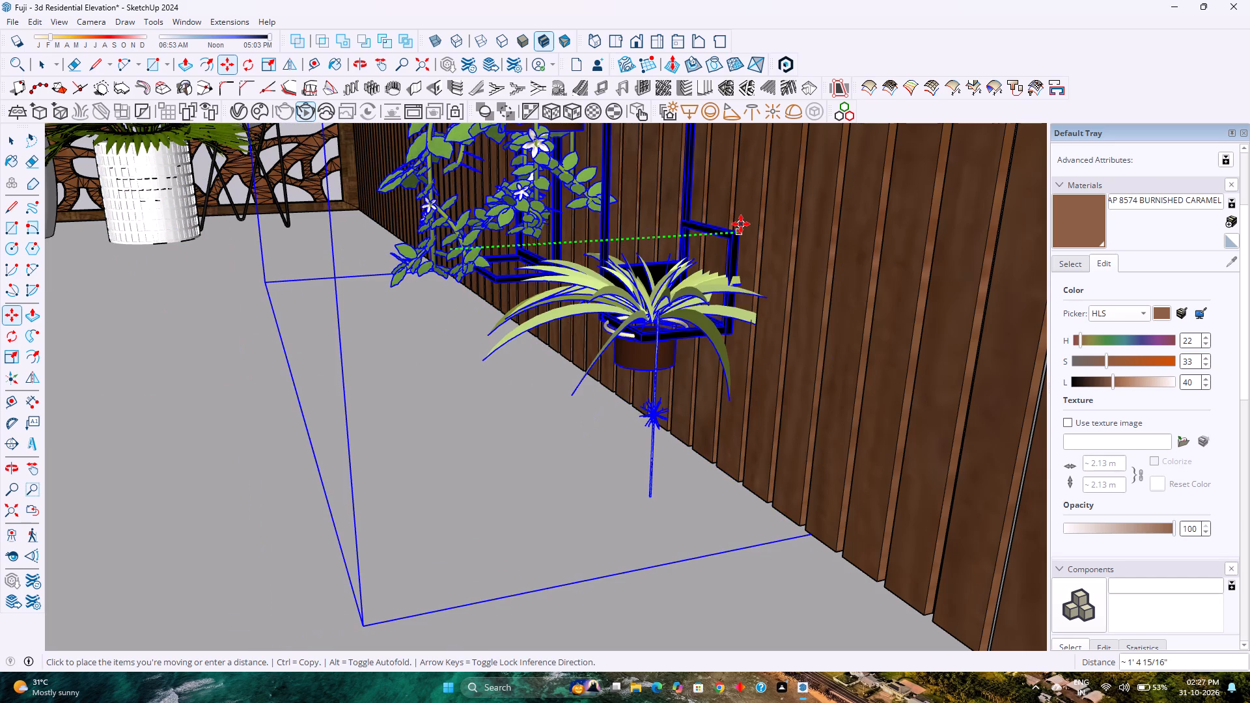
left_click(741, 224)
Move the plant rack 7' along the red axis toward the leaf-patterned screen at the balcony's end.
scroll(605, 262, "down", 13)
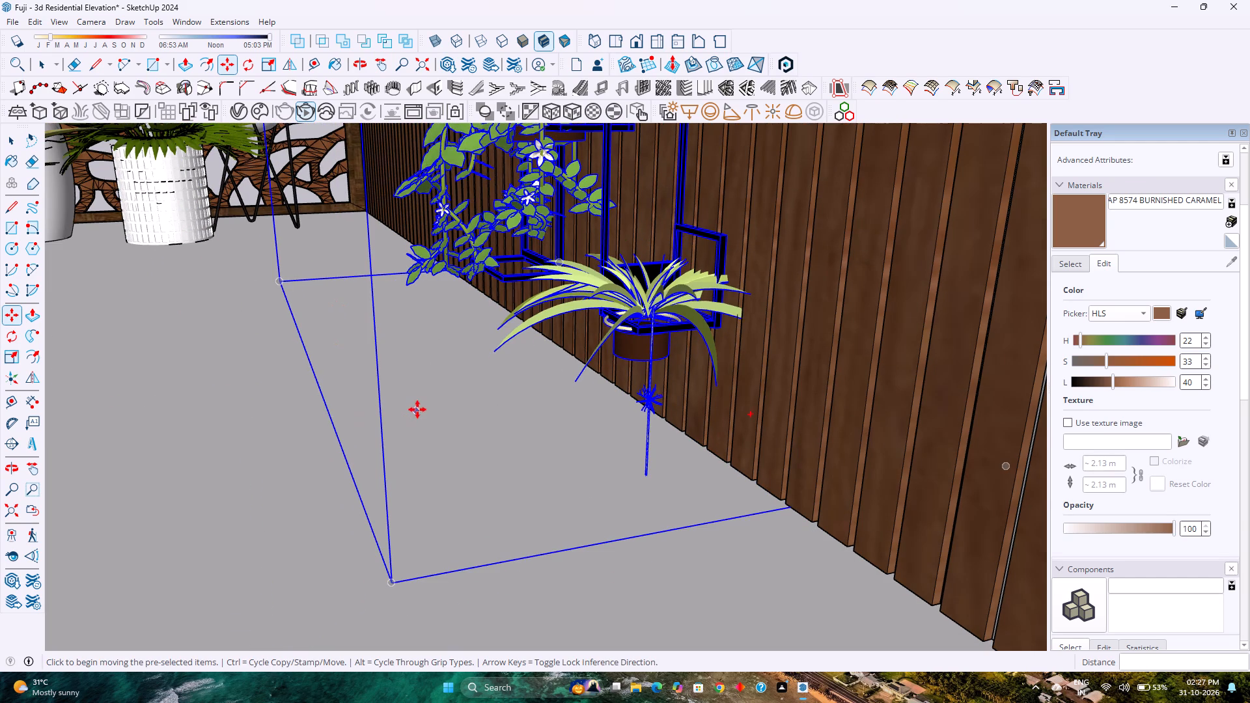
scroll(432, 396, "down", 8)
middle_click(375, 406)
middle_click(374, 410)
middle_click(374, 413)
middle_click_drag(377, 415, 714, 430)
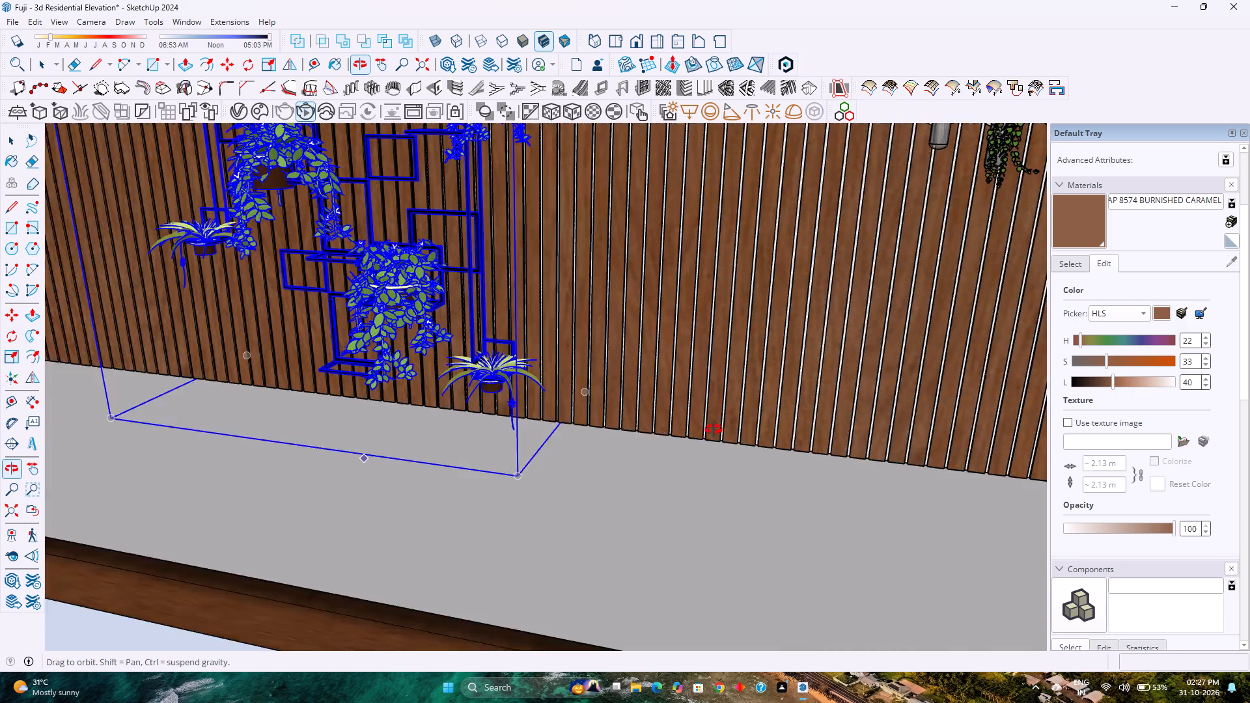
middle_click_drag(714, 430, 719, 427)
scroll(717, 411, "down", 8)
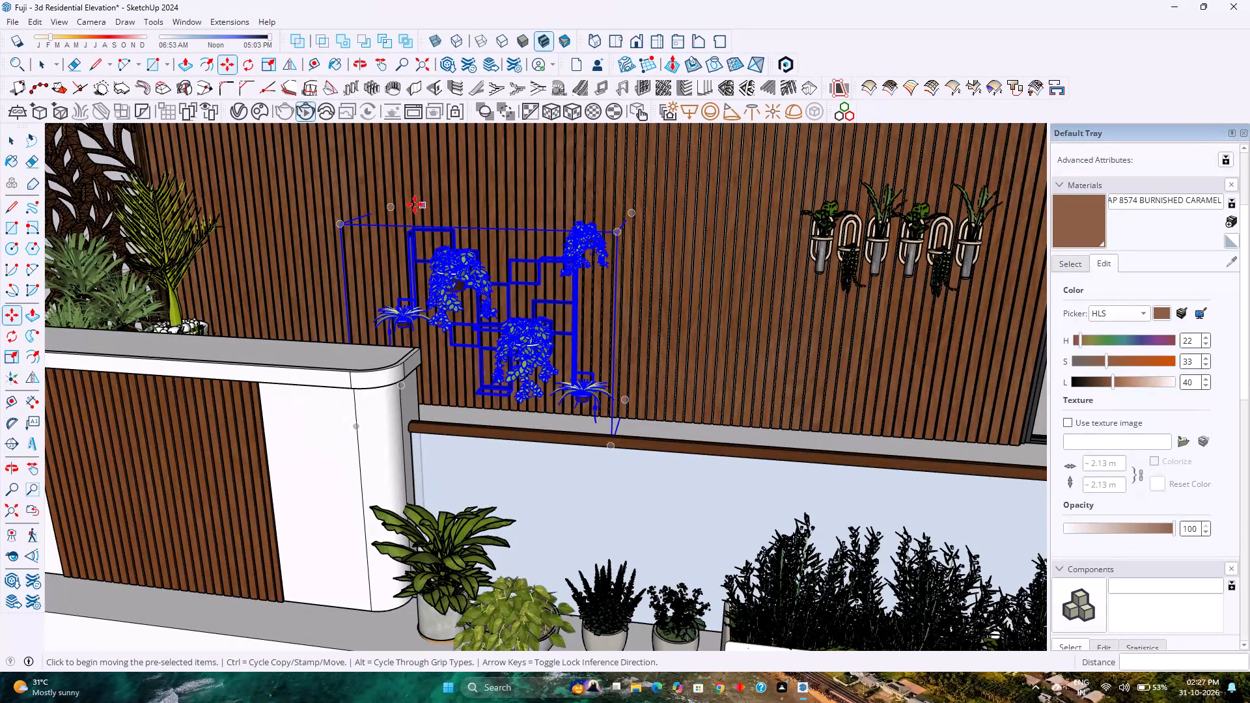
left_click(389, 204)
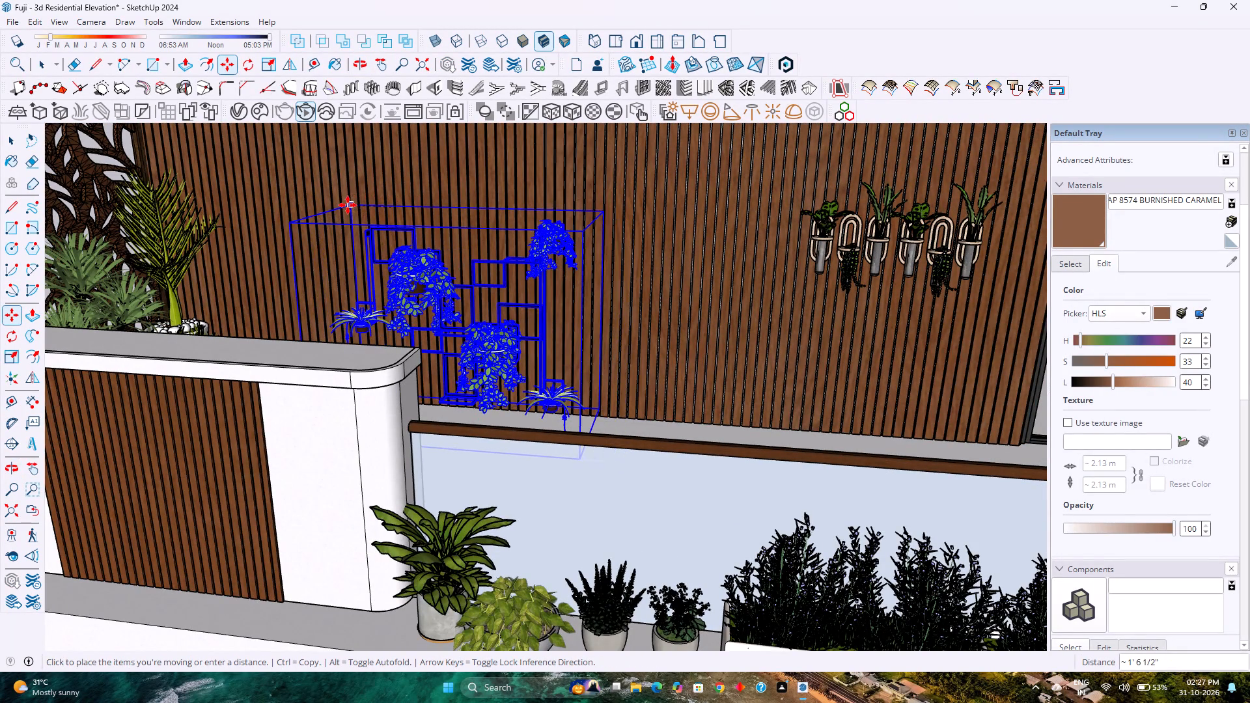
key("Left")
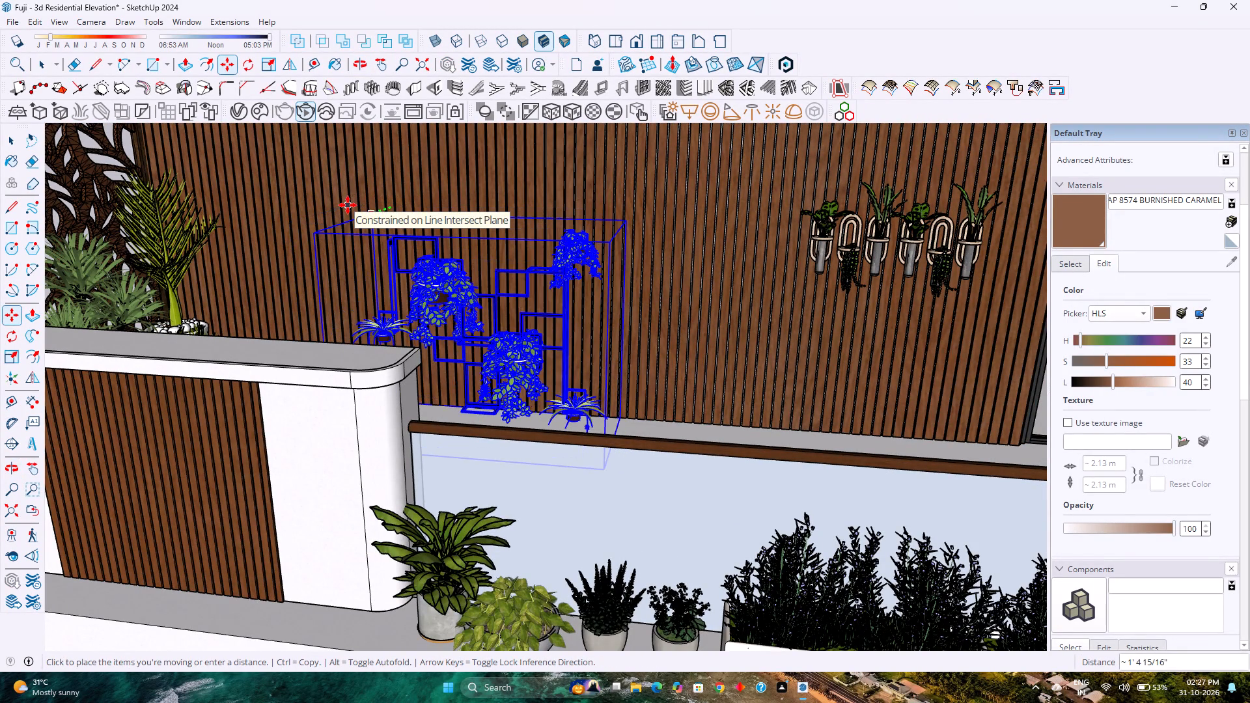
key("Right")
scroll(331, 205, "down", 2)
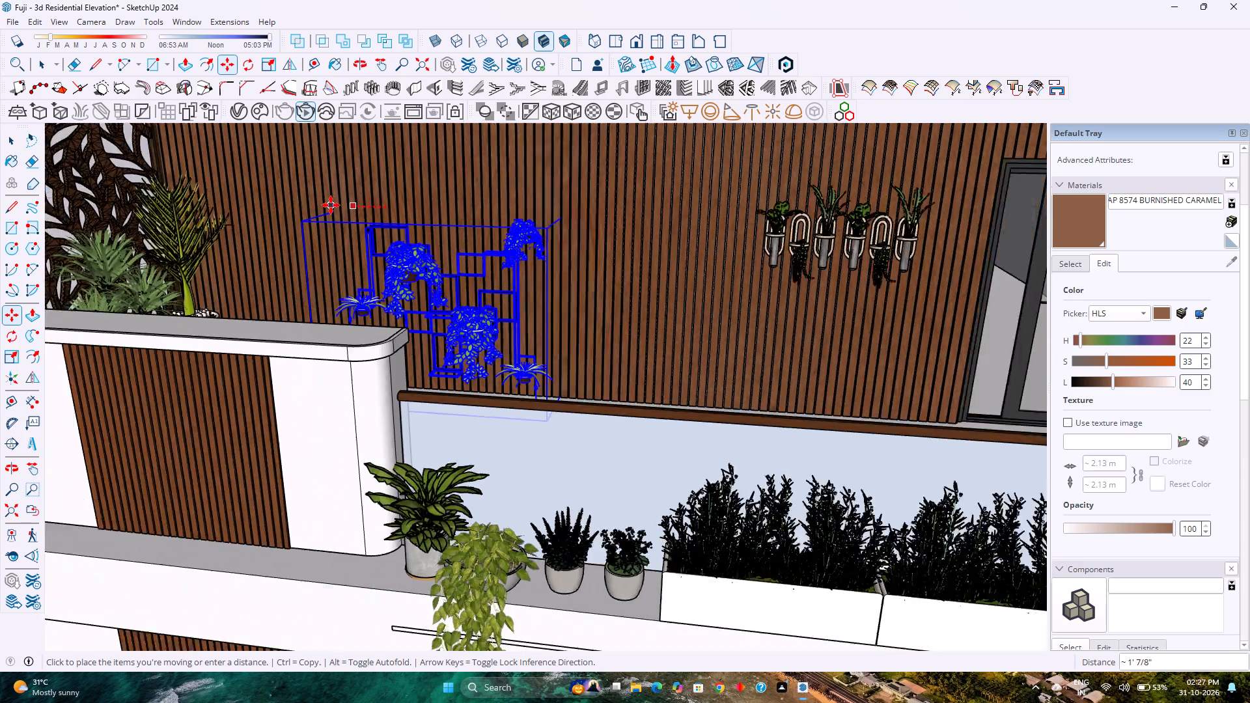
scroll(331, 205, "down", 3)
middle_click(328, 215, "shift")
middle_click(328, 215, "shift")
middle_click_drag(328, 216, 415, 292, "shift")
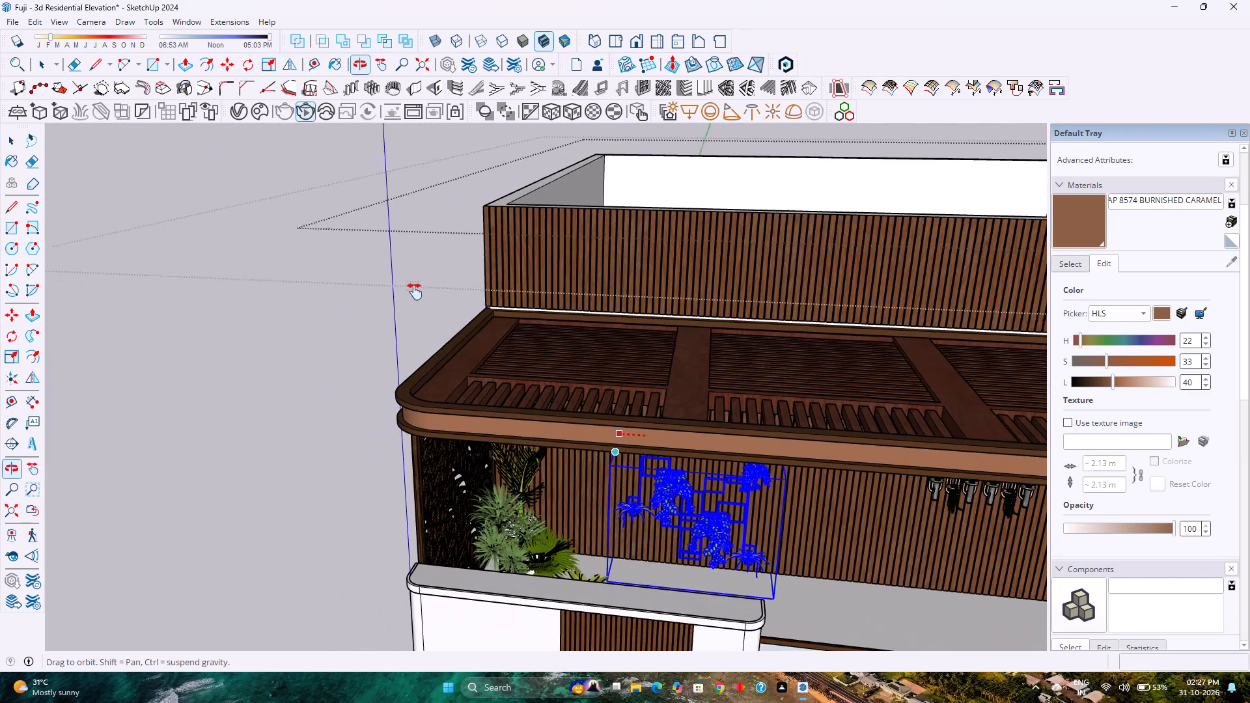
middle_click_drag(415, 292, 412, 260, "shift")
scroll(519, 403, "up", 9)
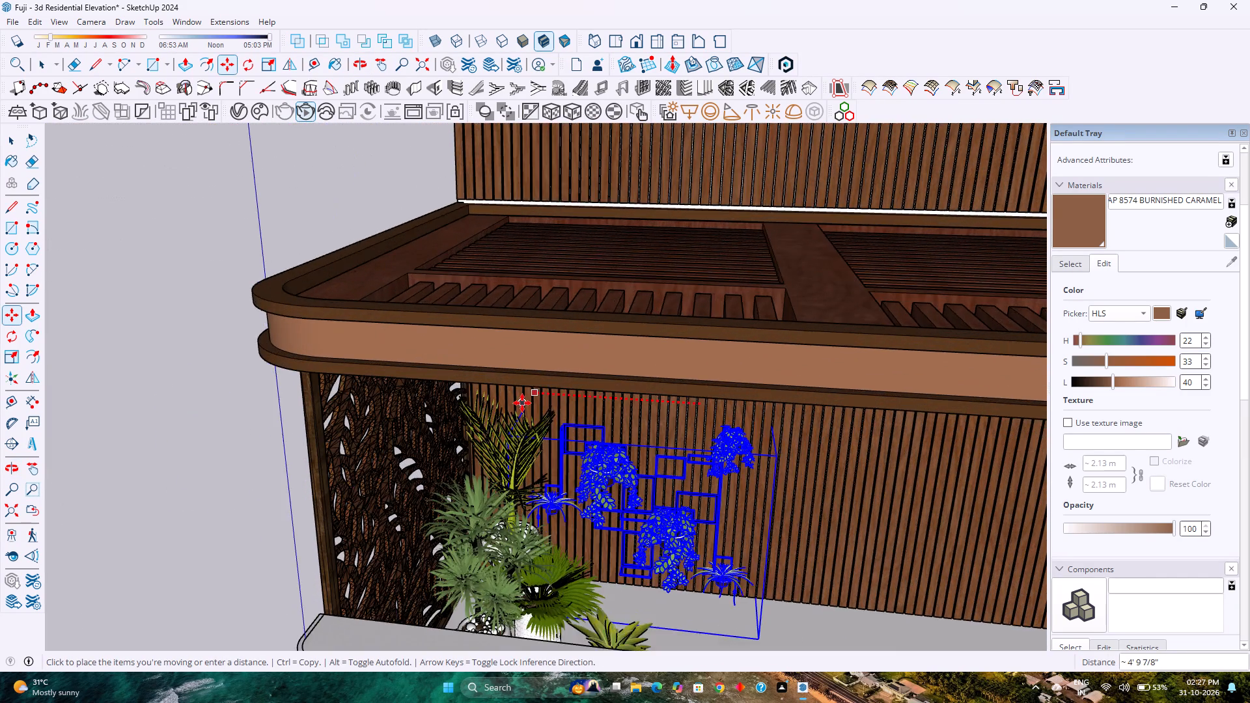
scroll(522, 403, "up", 3)
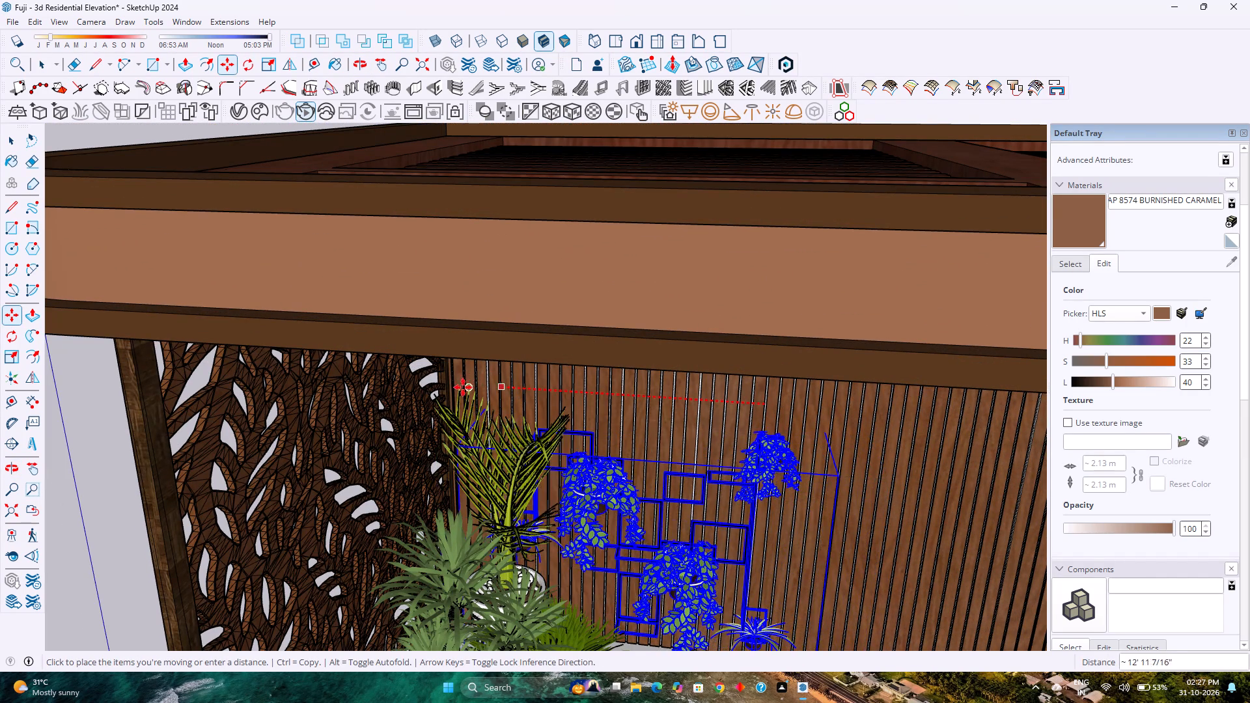
scroll(463, 387, "up", 12)
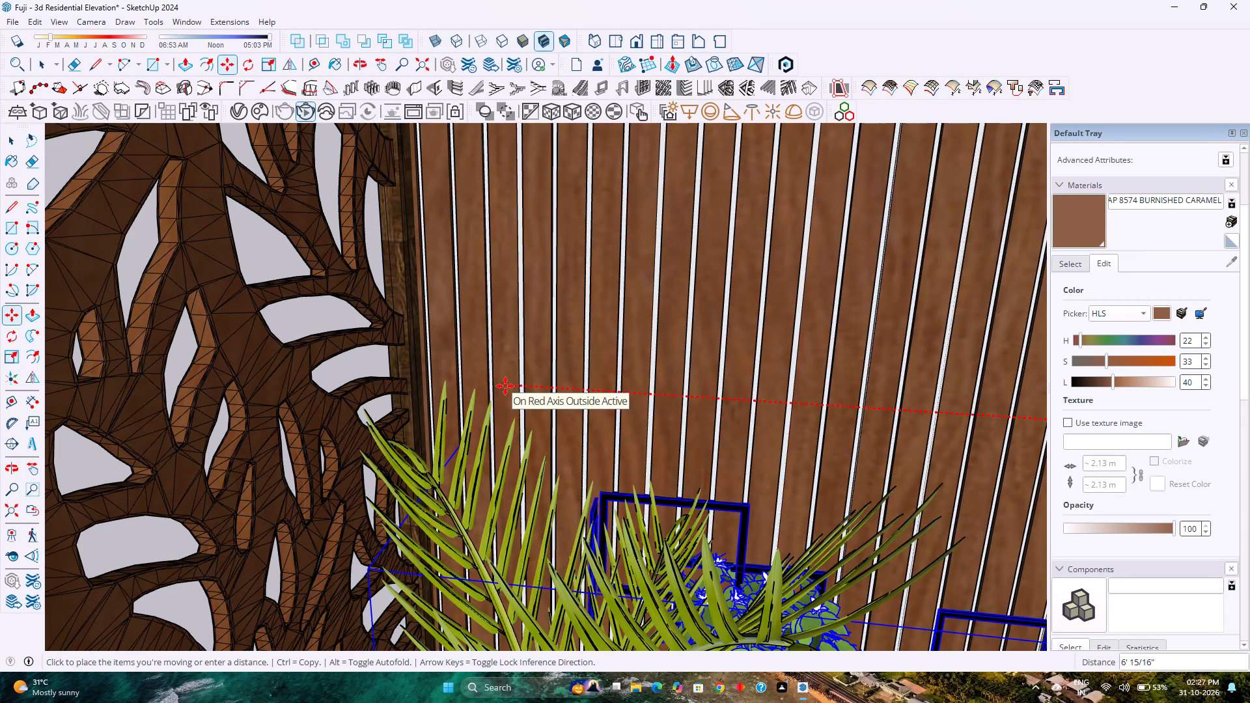
type("7'")
key("Return")
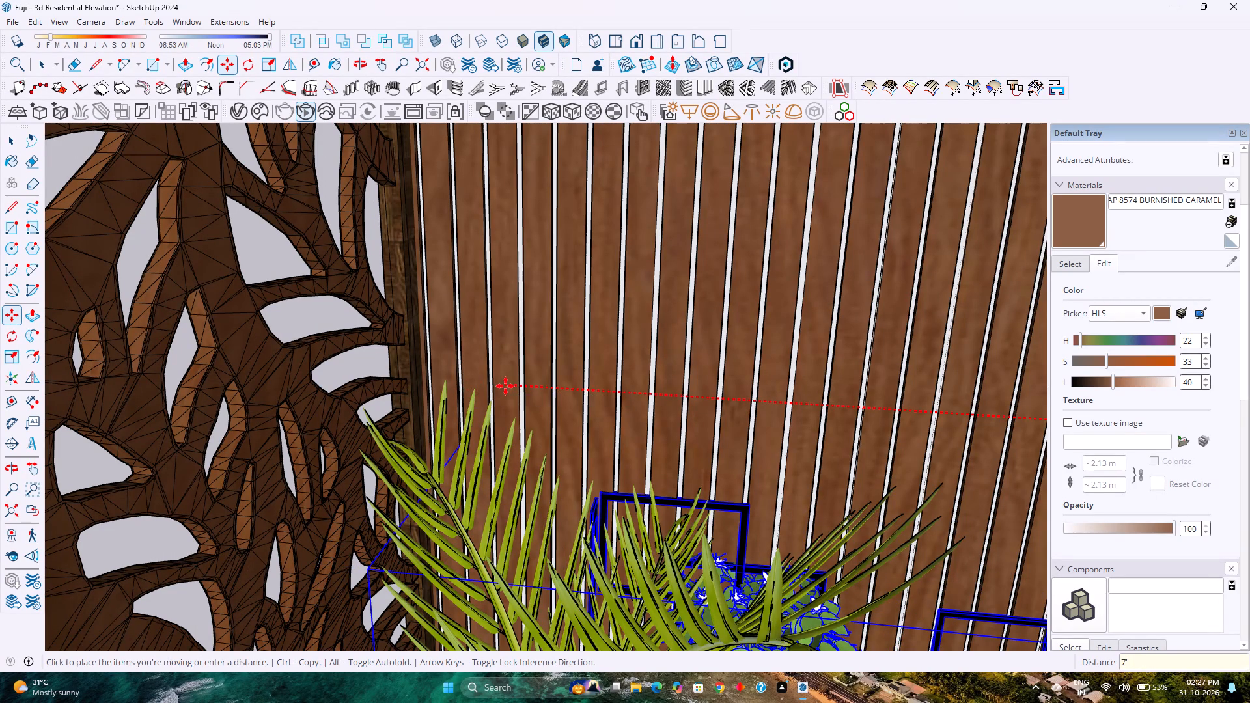
Change the distance of the plant rack's red-axis move to 6'.
scroll(436, 337, "down", 20)
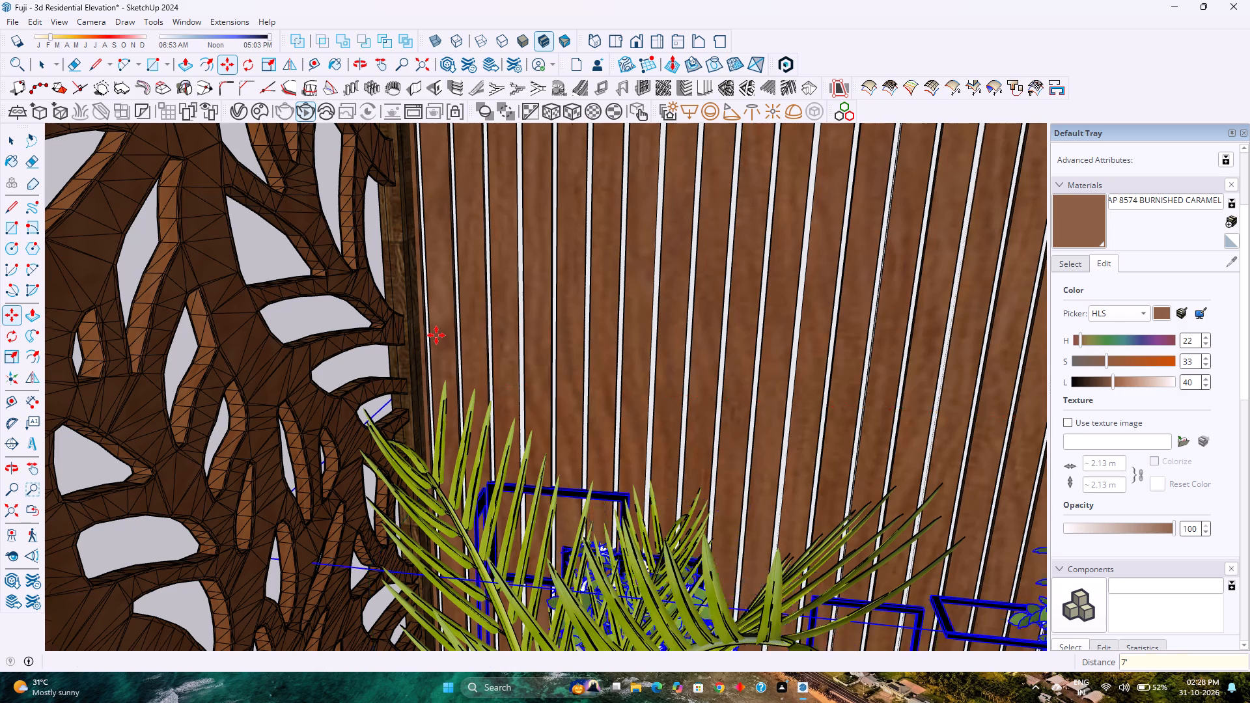
scroll(427, 333, "down", 9)
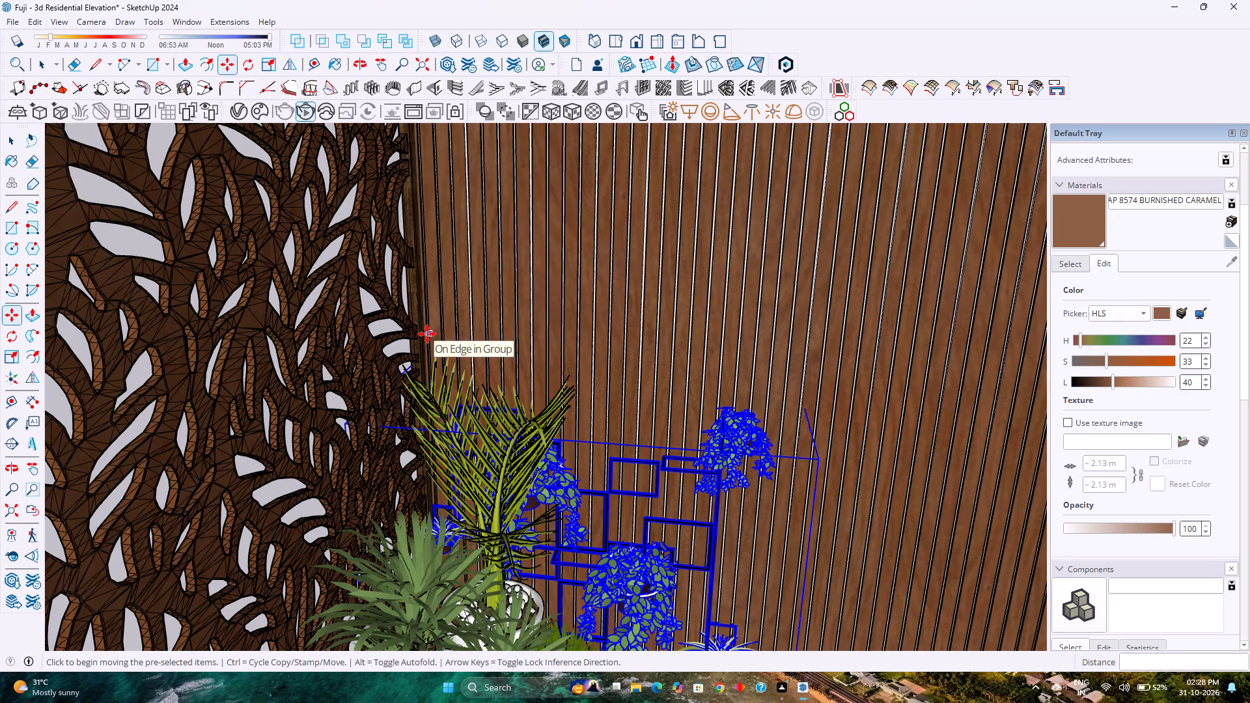
type("6'")
key("Return")
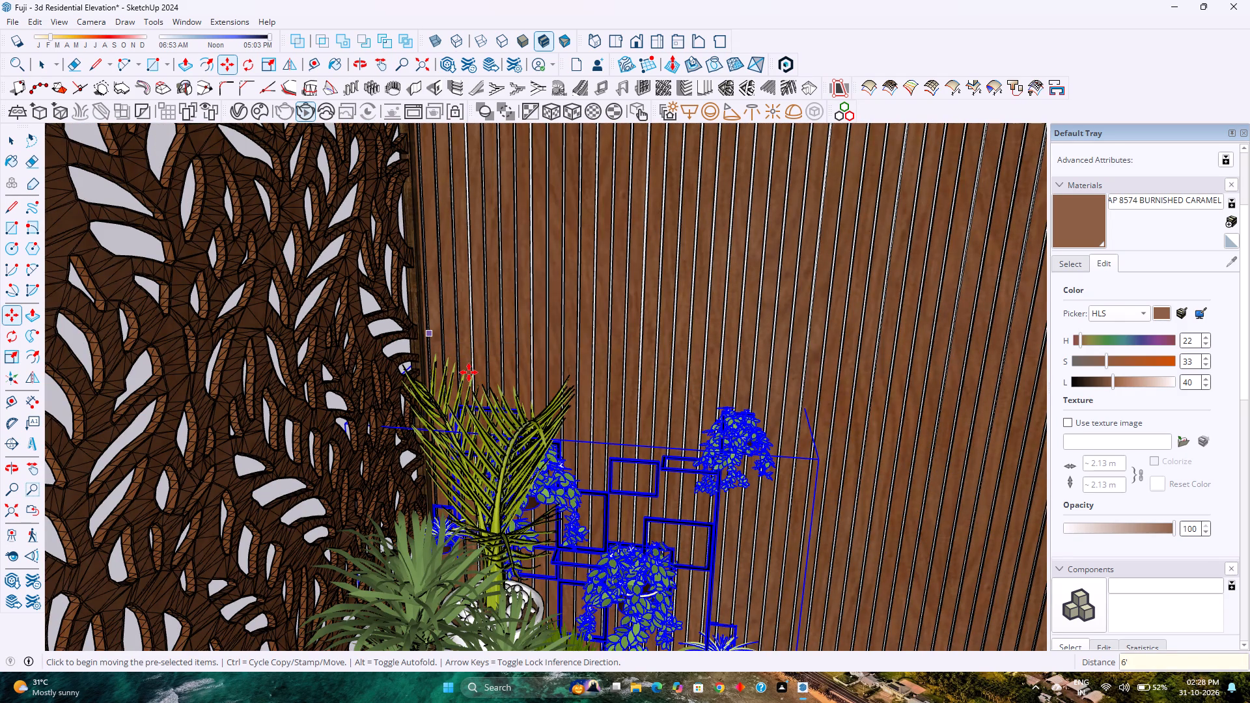
Scale the selected plant rack uniformly by about 1.34 from its upper corner.
scroll(486, 361, "down", 9)
scroll(665, 483, "up", 4)
middle_click(663, 479)
middle_click_drag(661, 479, 600, 450)
scroll(599, 437, "up", 1)
scroll(599, 424, "down", 8)
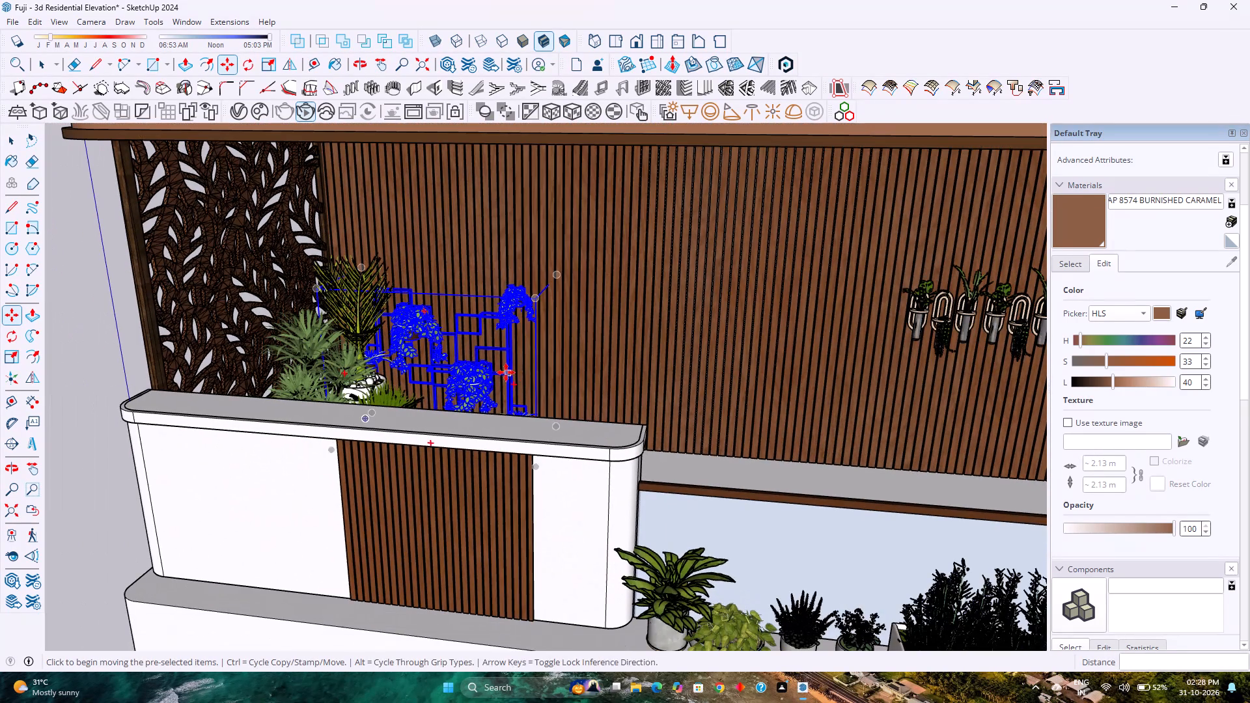
key("s")
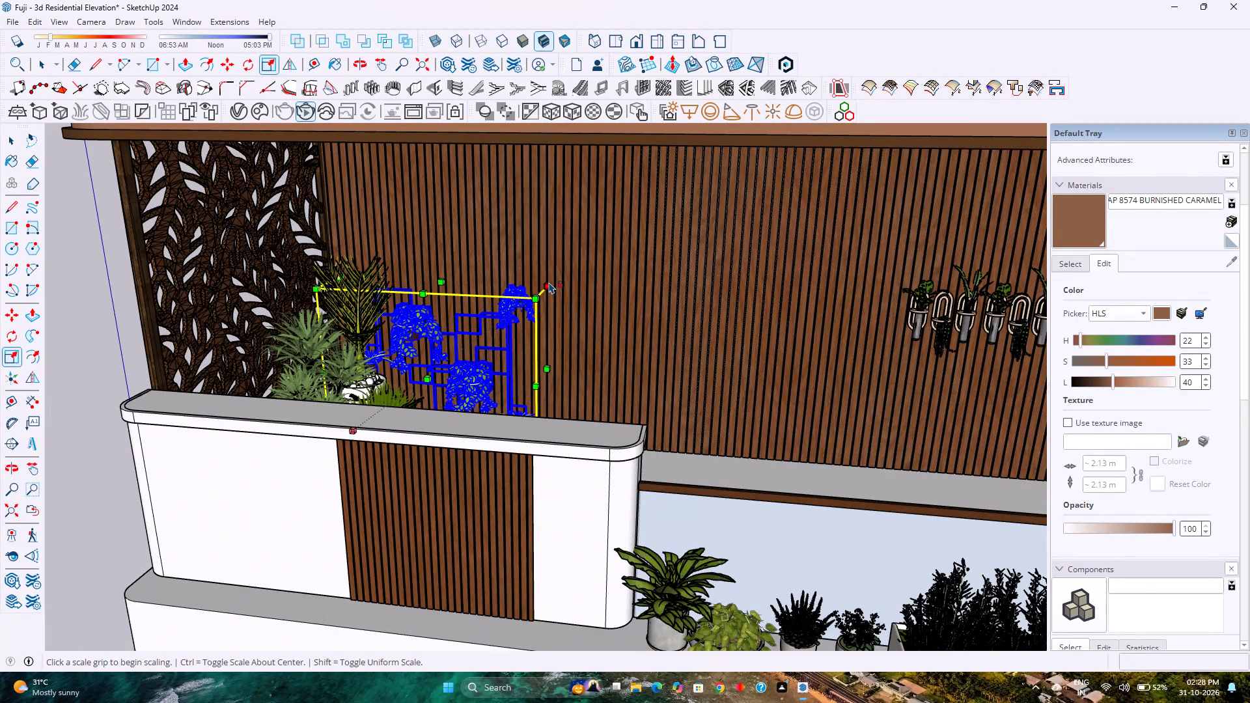
left_click(561, 273)
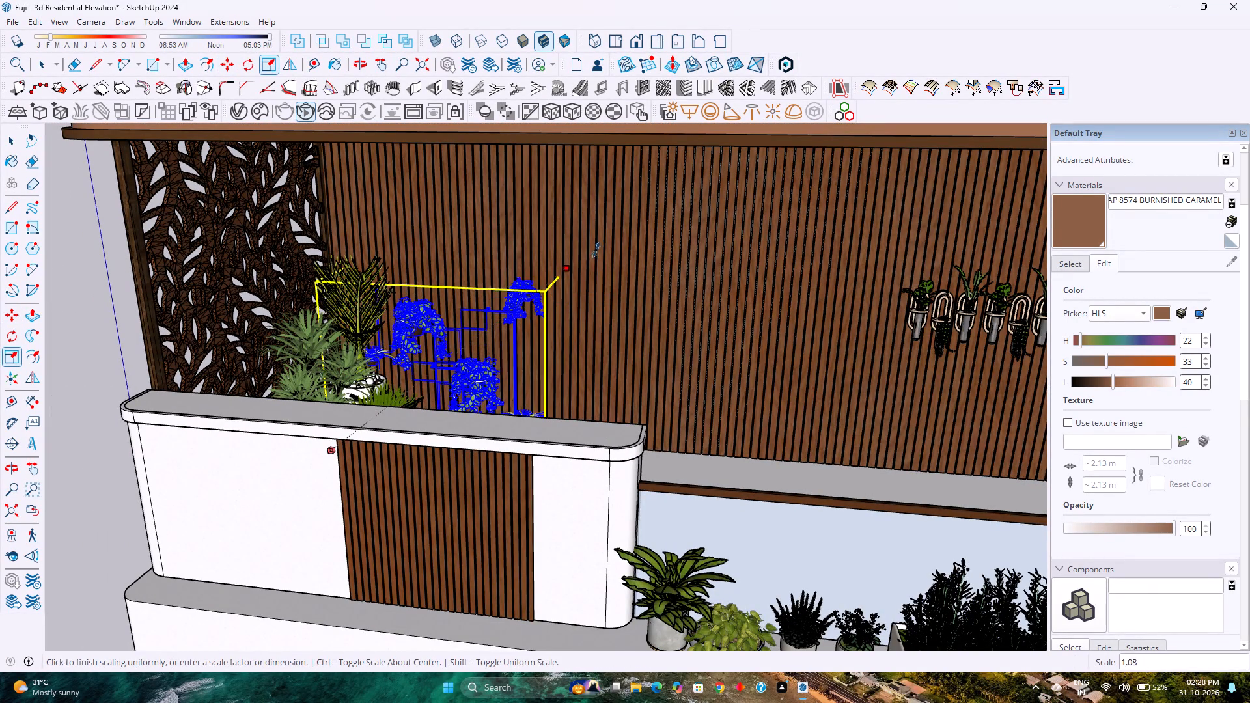
left_click(639, 226)
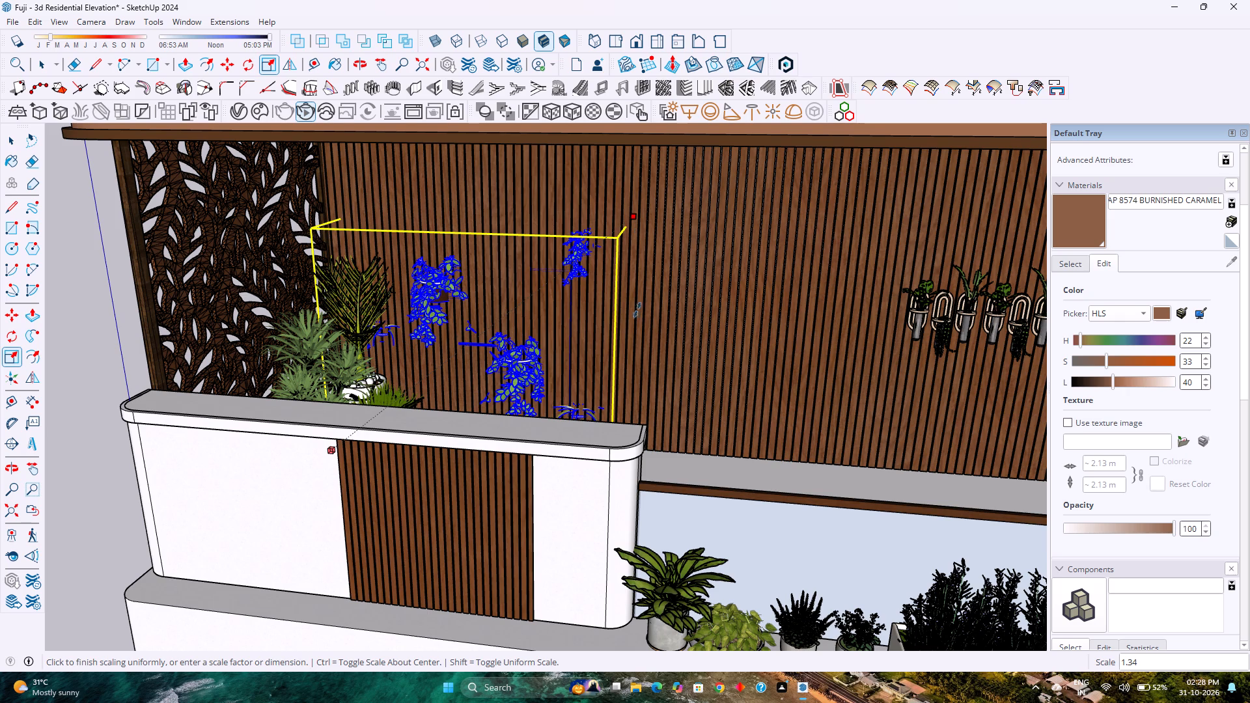
Move the enlarged plant rack about 9 1/16" along the green axis, bringing its frame out from behind the slatted wall.
scroll(636, 396, "up", 7)
scroll(628, 382, "down", 2)
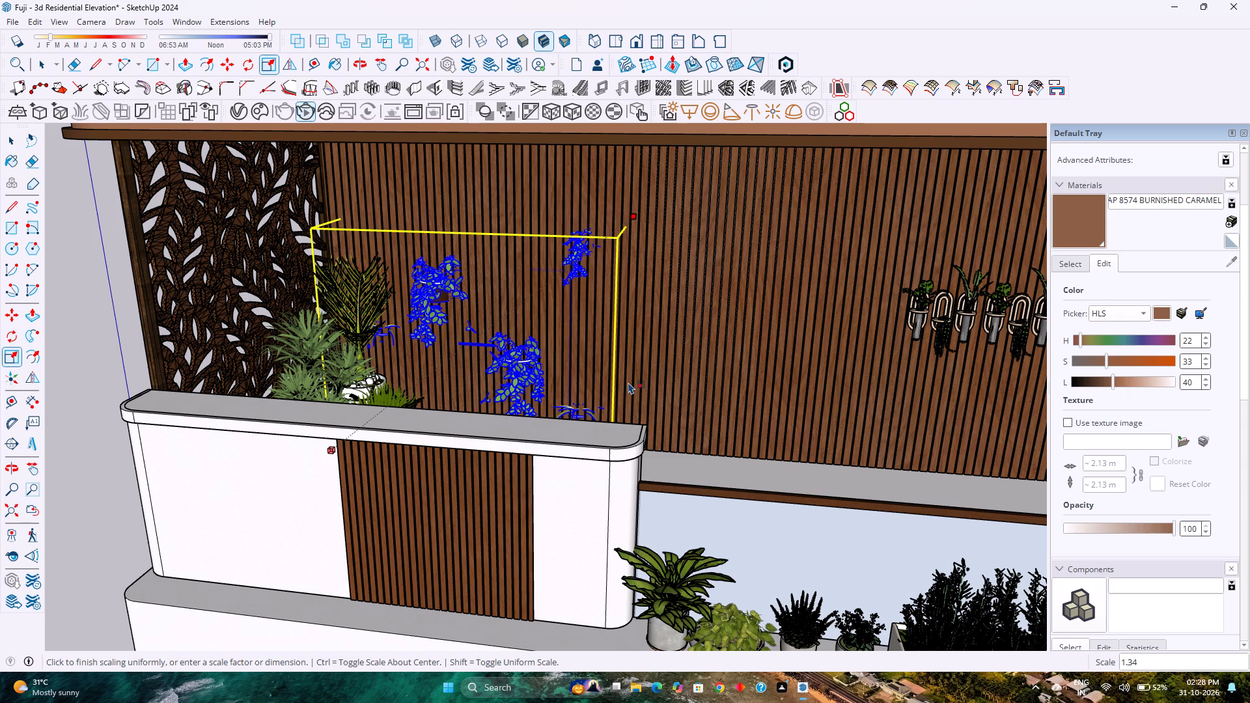
scroll(628, 382, "down", 4)
middle_click(625, 371)
middle_click(624, 371)
middle_click(623, 371)
middle_click(623, 371)
middle_click(569, 369)
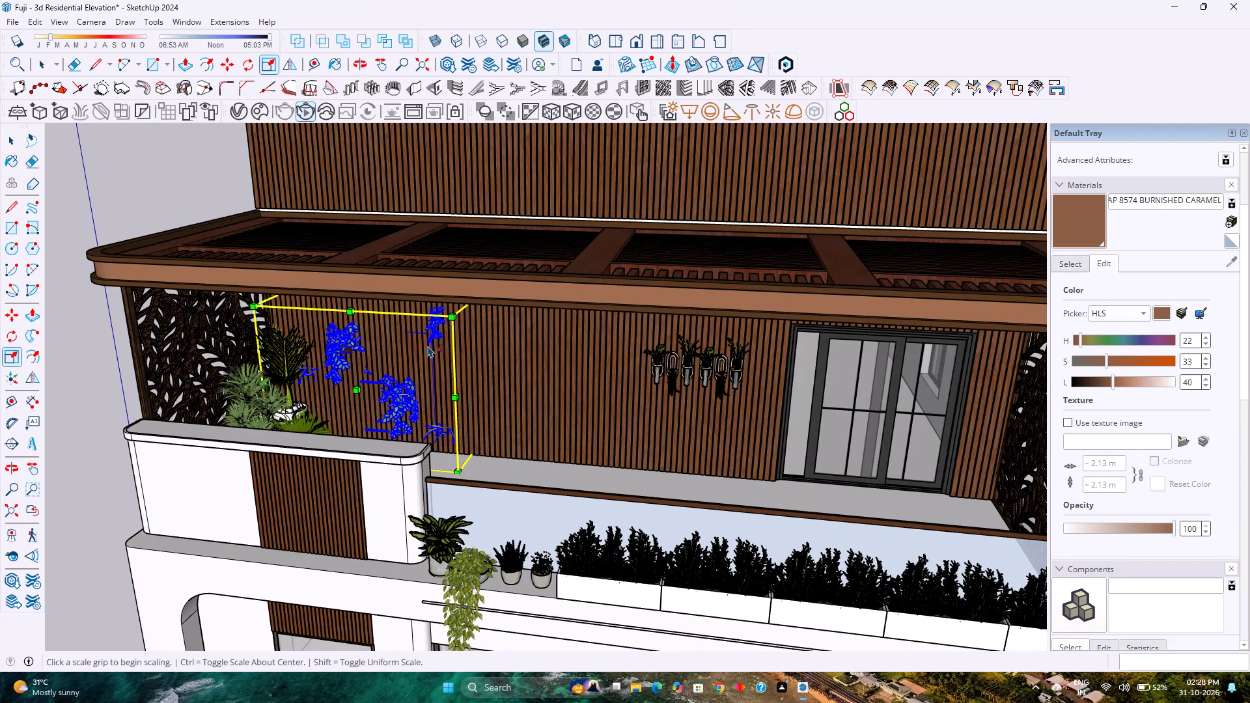
key("m")
scroll(472, 456, "up", 4)
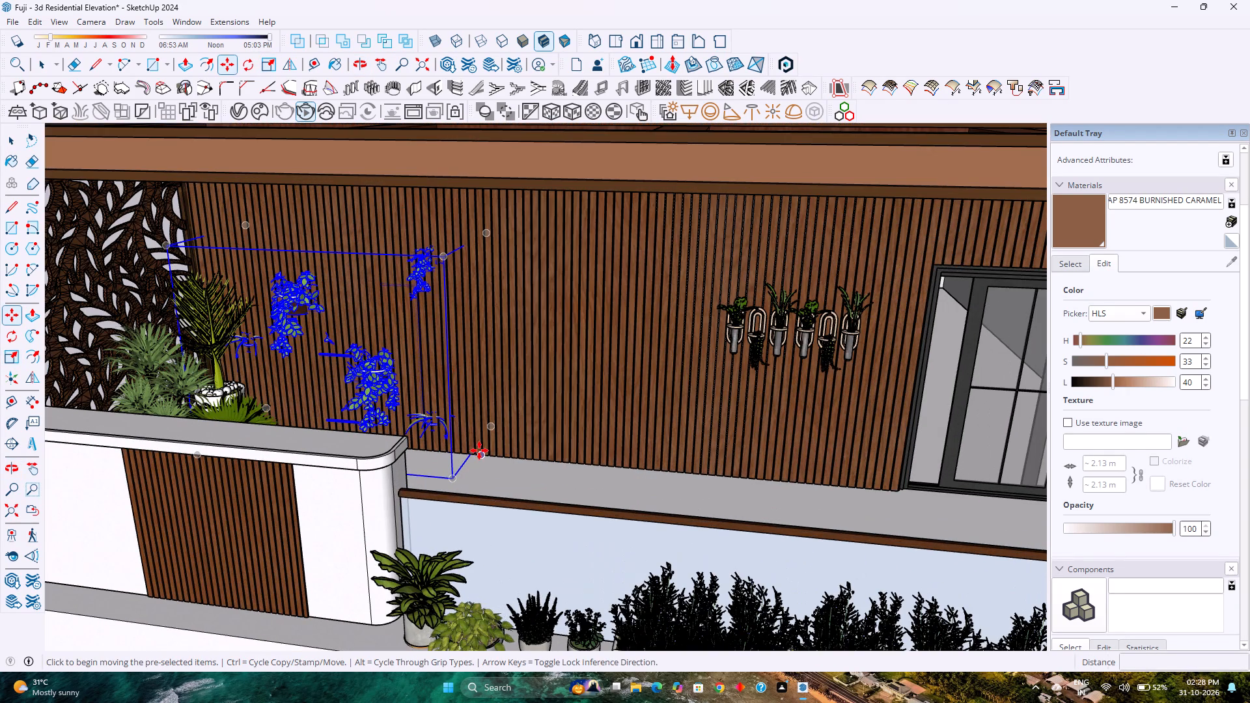
scroll(474, 452, "up", 5)
middle_click_drag(474, 453, 322, 495)
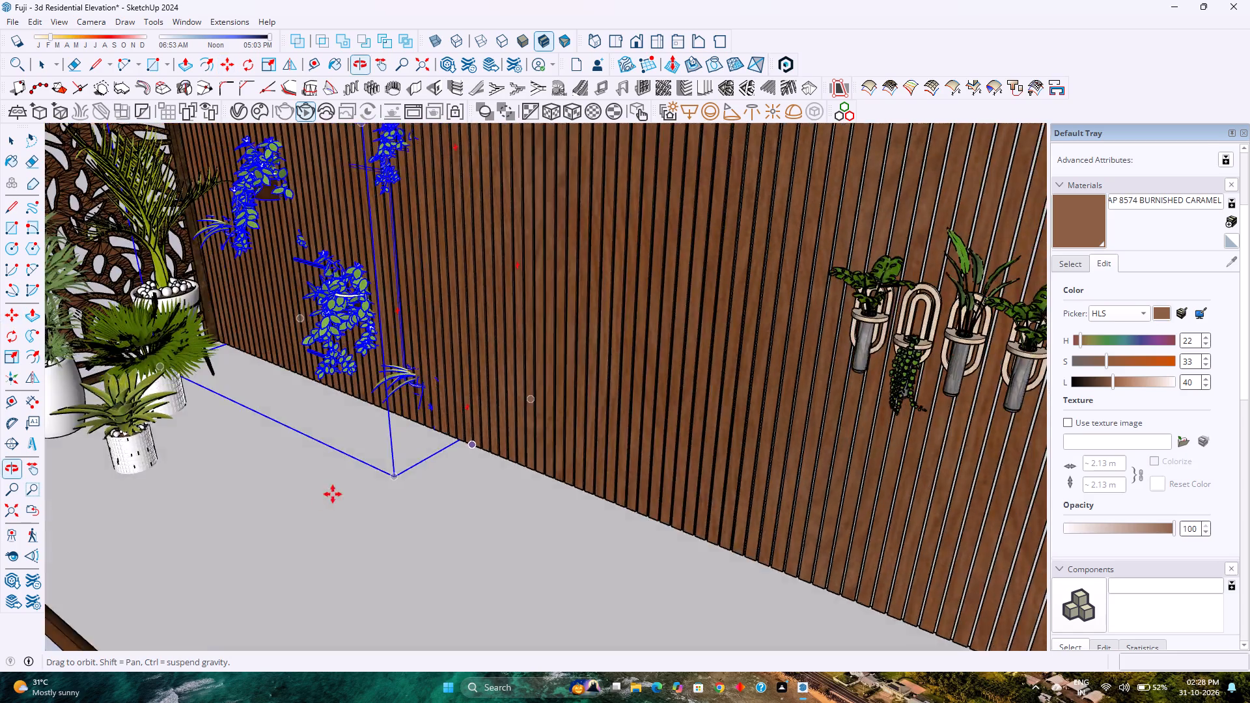
left_click(396, 476)
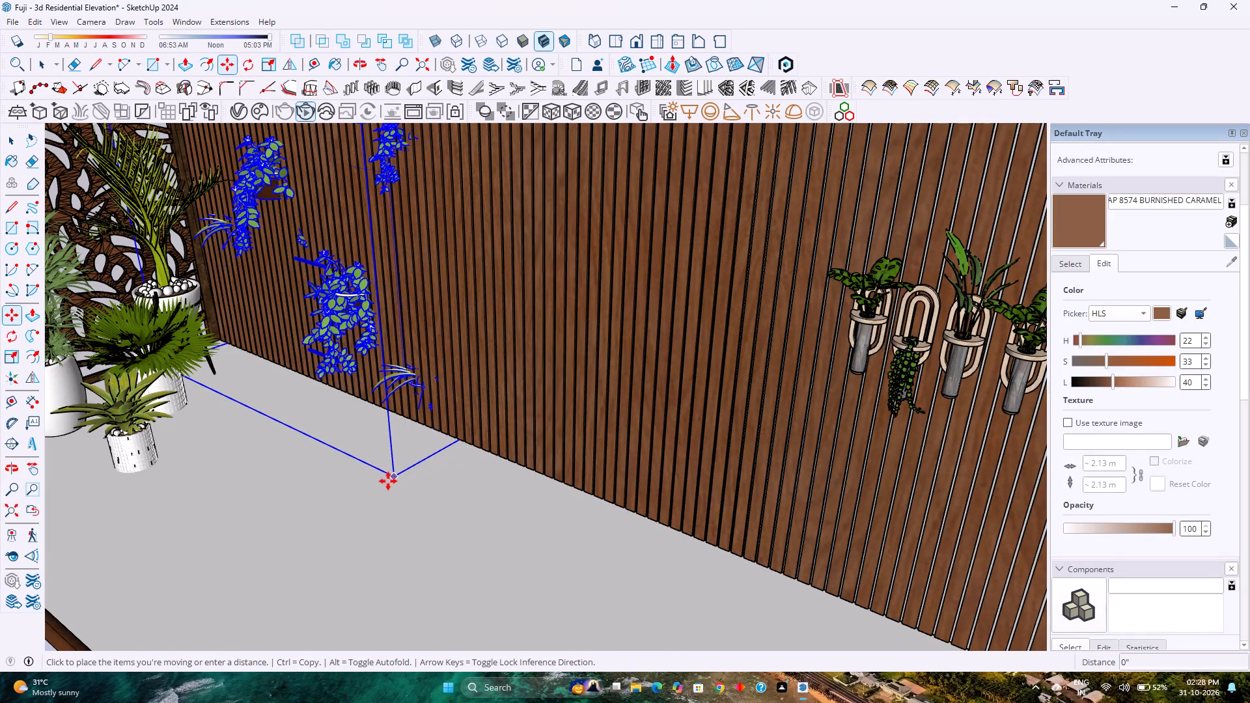
key("Left")
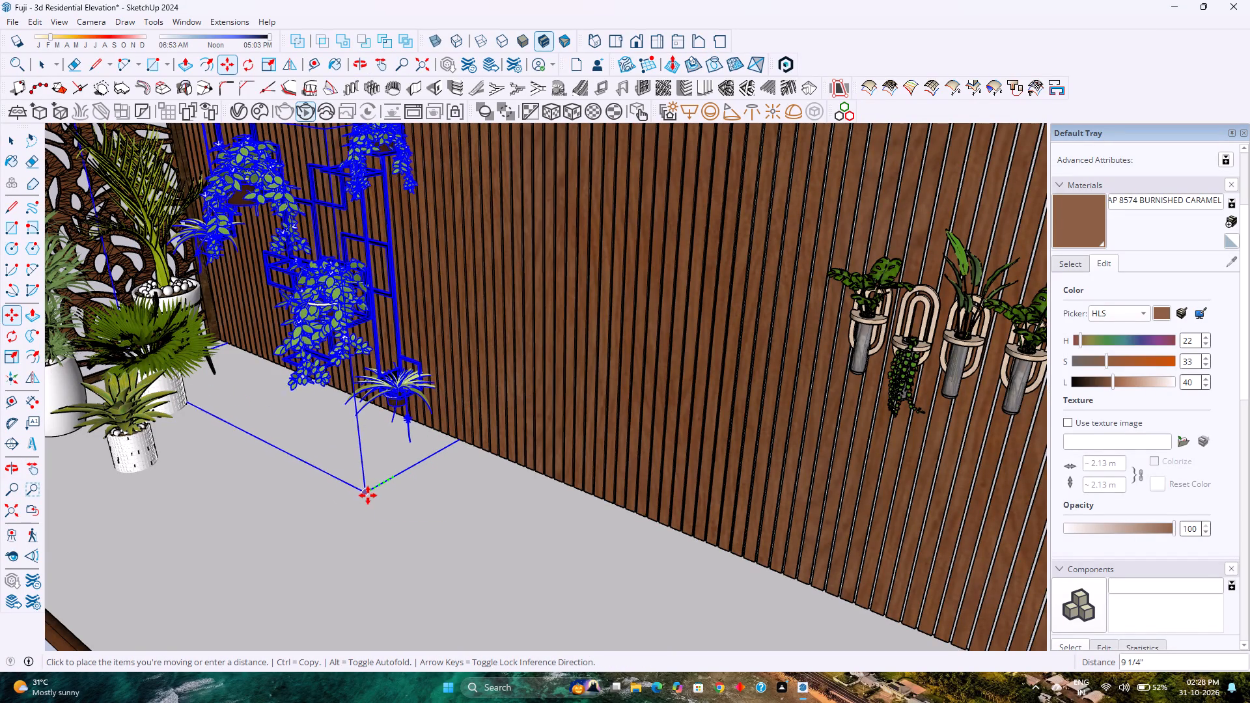
left_click(368, 495)
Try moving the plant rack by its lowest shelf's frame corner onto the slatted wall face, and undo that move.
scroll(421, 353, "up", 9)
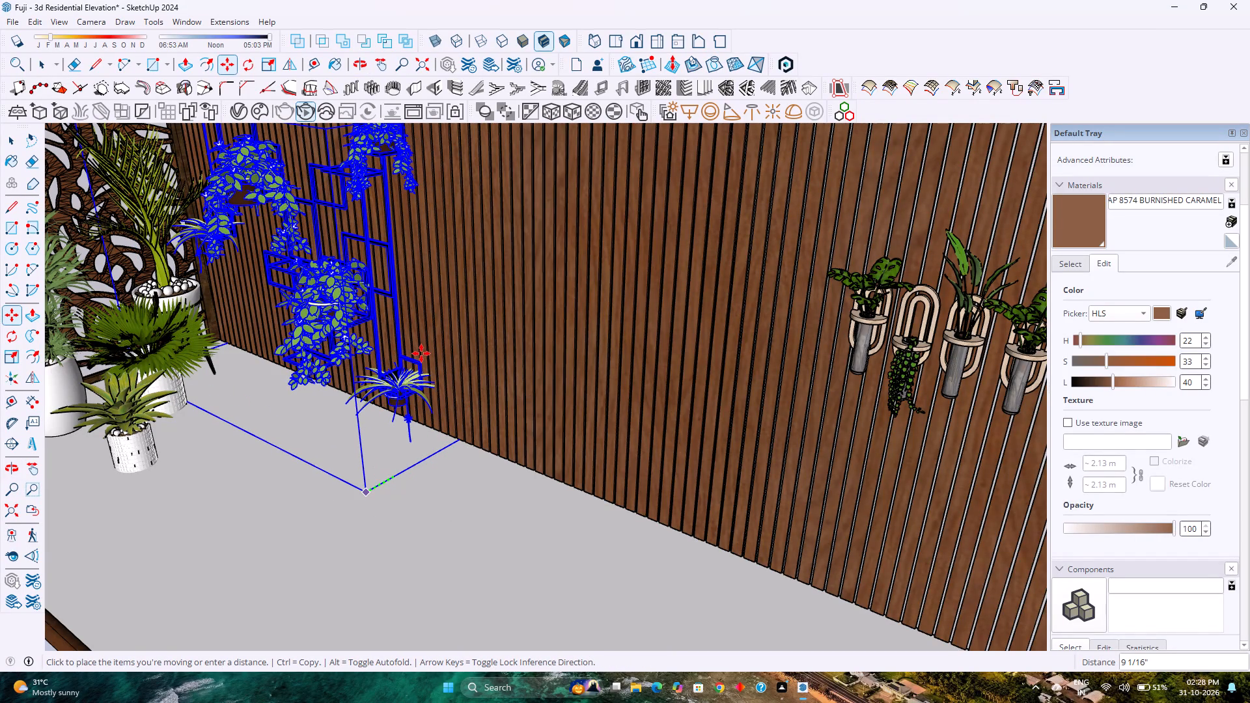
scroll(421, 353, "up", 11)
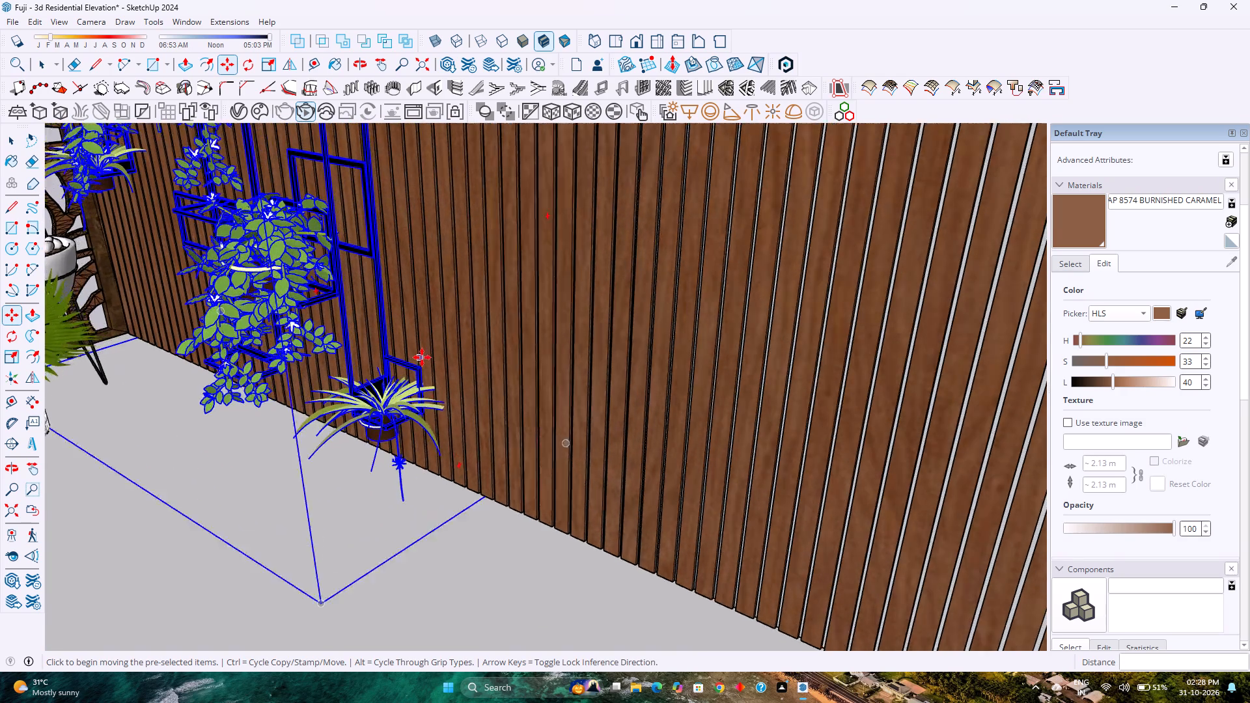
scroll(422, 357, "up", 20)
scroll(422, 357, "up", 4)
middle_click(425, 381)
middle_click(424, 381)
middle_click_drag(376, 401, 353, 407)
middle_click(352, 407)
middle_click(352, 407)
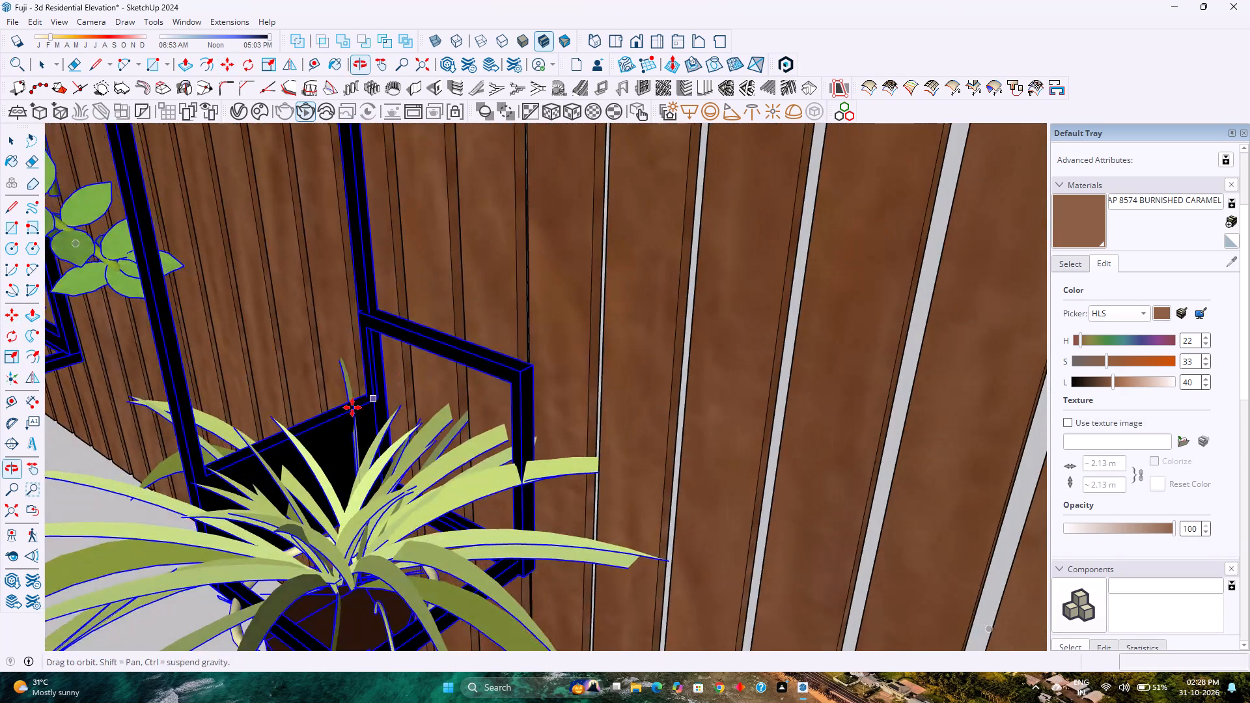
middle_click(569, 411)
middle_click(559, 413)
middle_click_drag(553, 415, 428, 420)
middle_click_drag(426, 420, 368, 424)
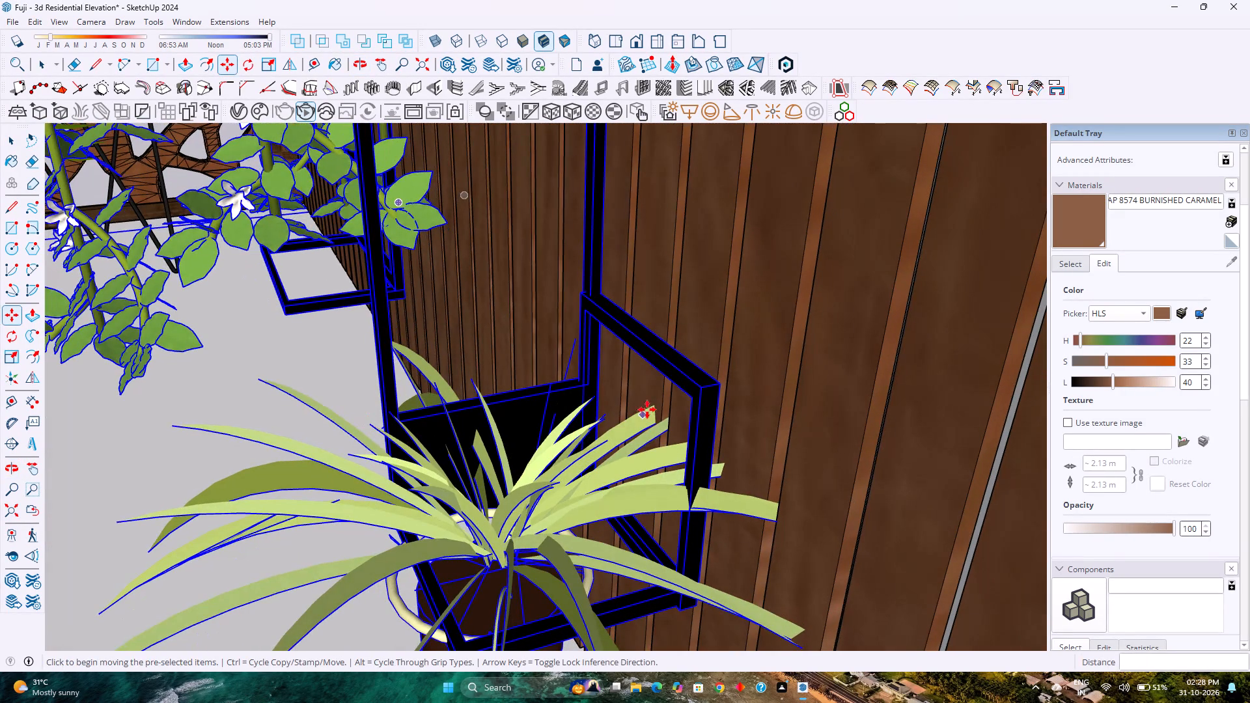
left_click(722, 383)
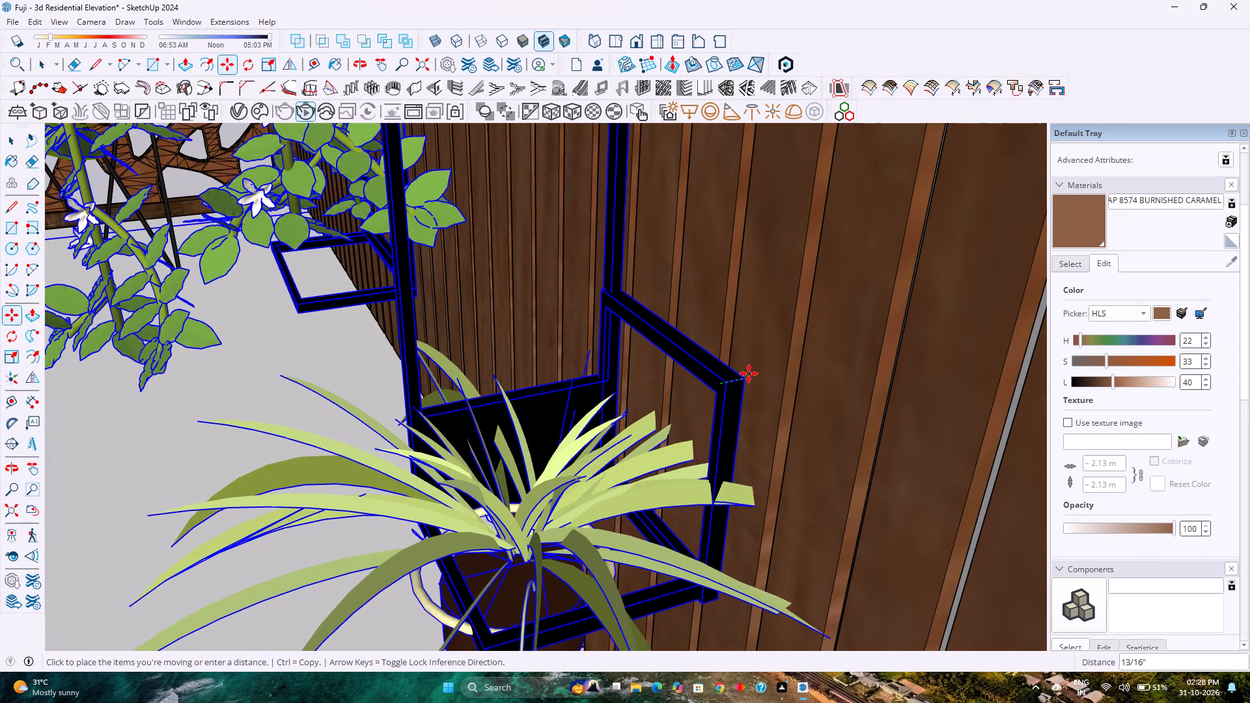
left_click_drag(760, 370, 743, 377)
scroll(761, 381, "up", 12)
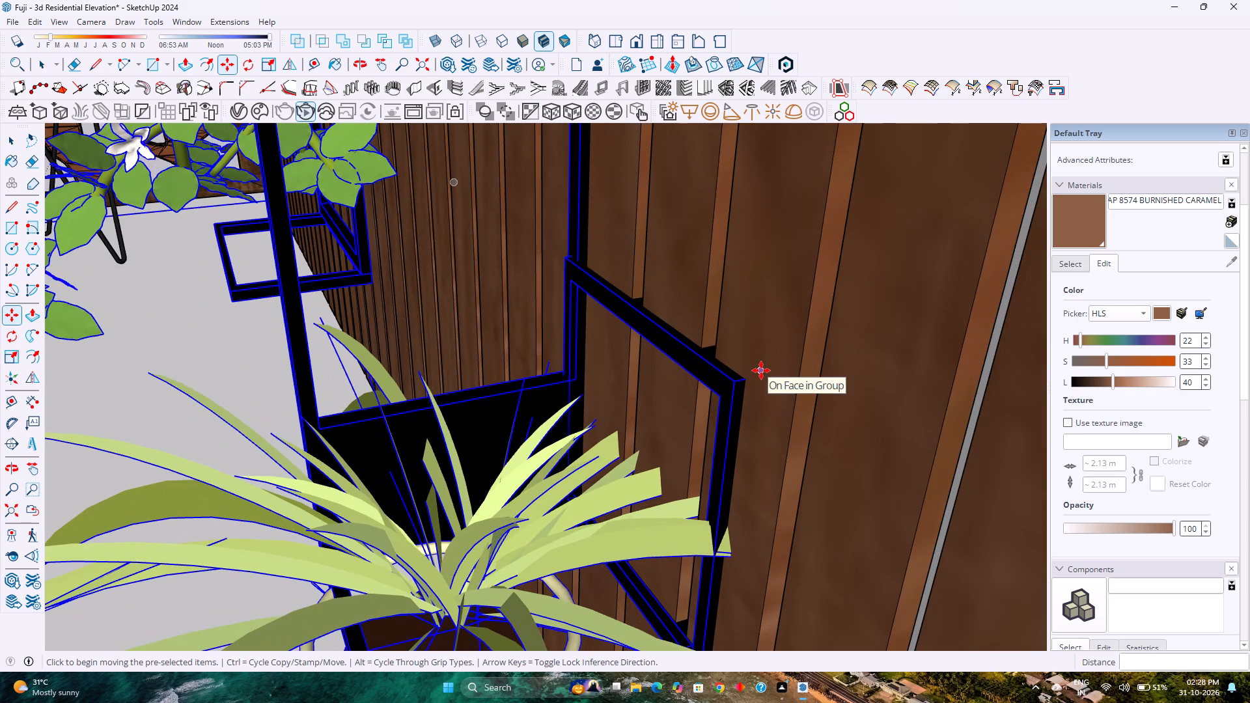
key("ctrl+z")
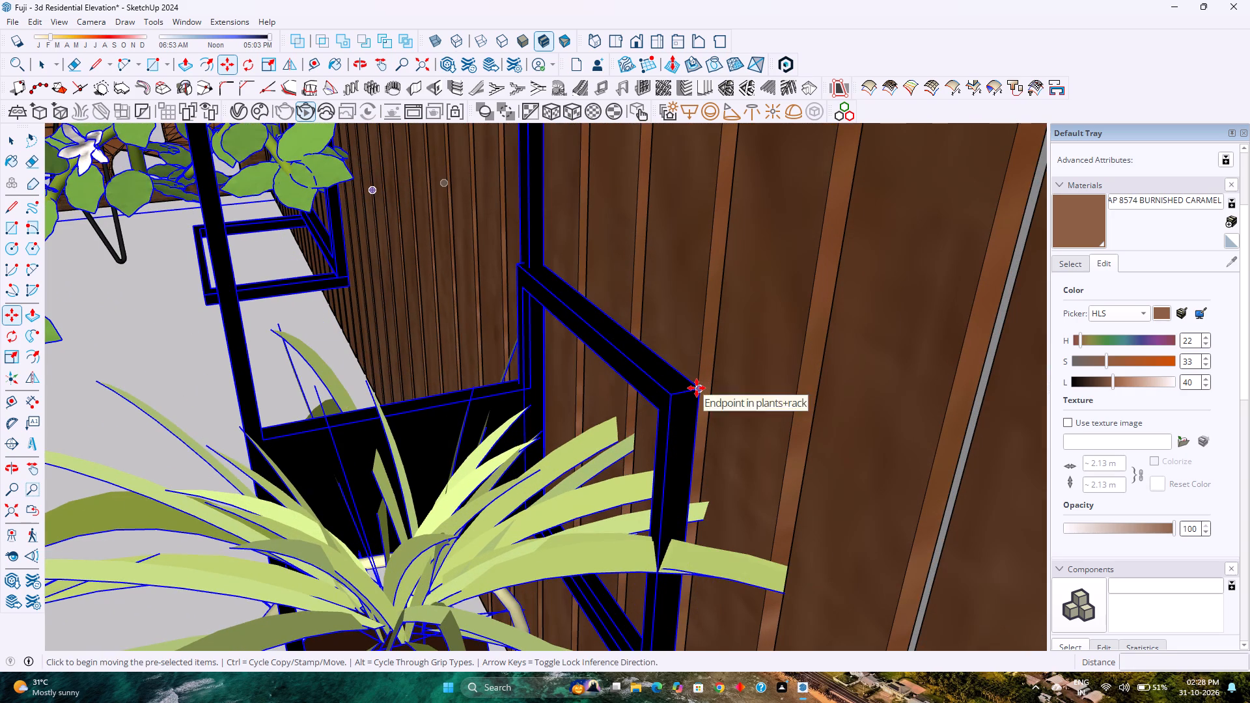
Move the plant rack about 1" by its lowest shelf's frame corner to sit against the slatted wall.
left_click(697, 388)
left_click(750, 374)
scroll(627, 392, "down", 2)
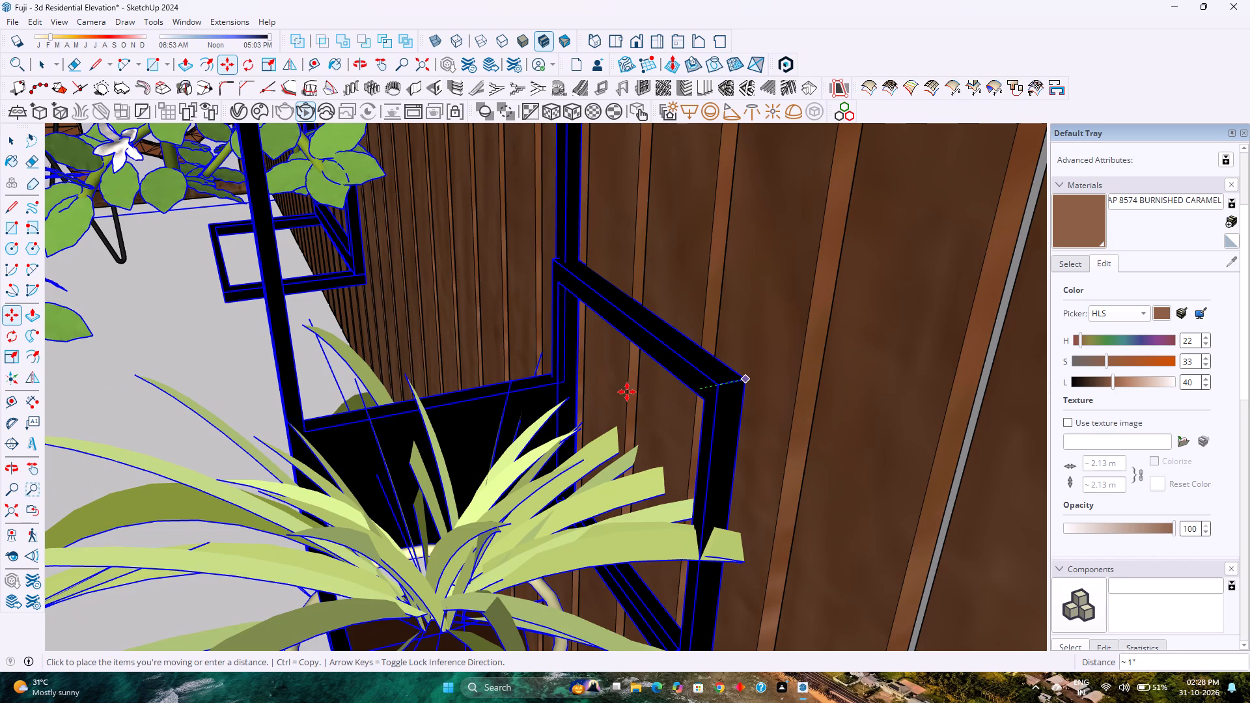
scroll(627, 392, "down", 14)
key("space")
Deselect the plant rack and exit the open group so the whole building is out of edit mode.
scroll(627, 389, "down", 8)
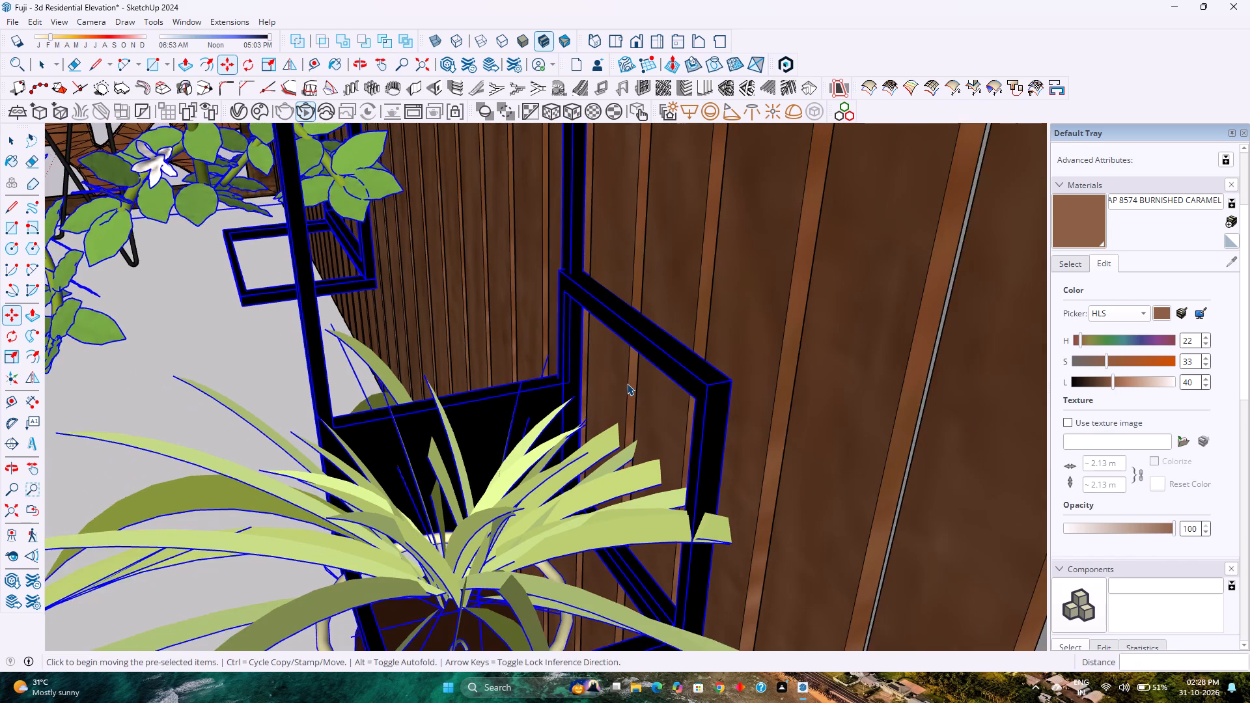
scroll(627, 383, "down", 20)
scroll(627, 383, "down", 13)
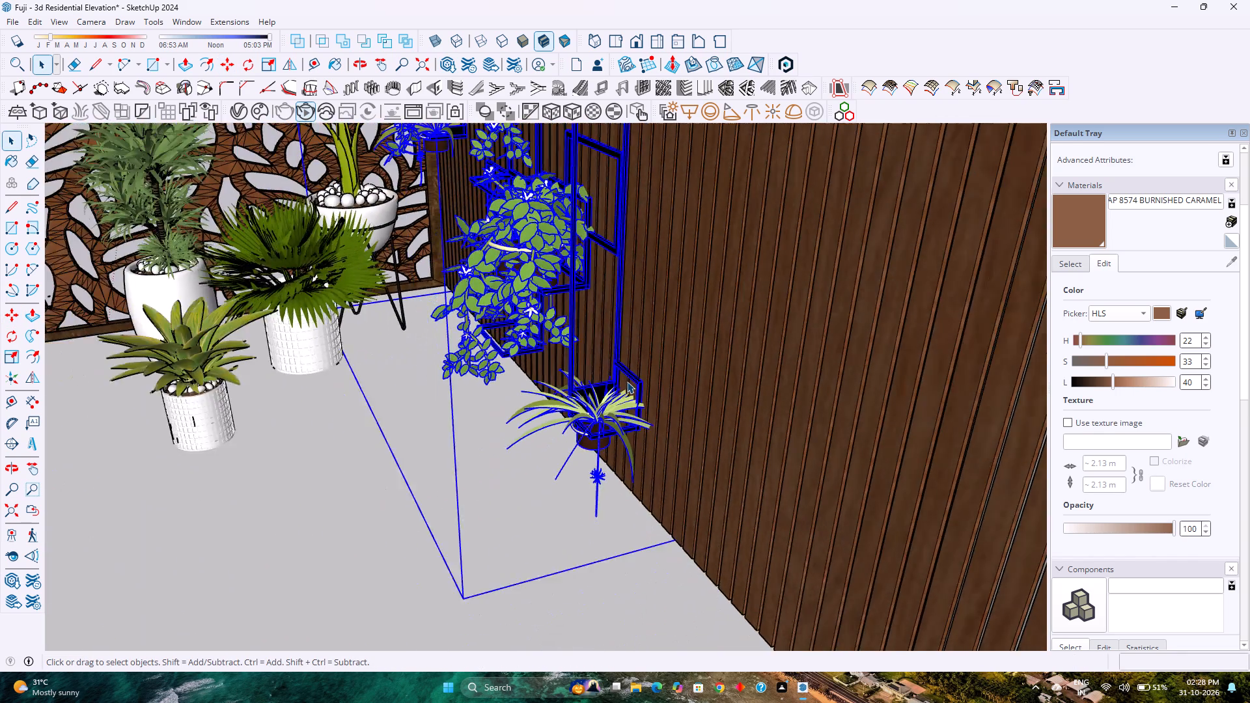
scroll(627, 381, "down", 13)
left_click(16, 508)
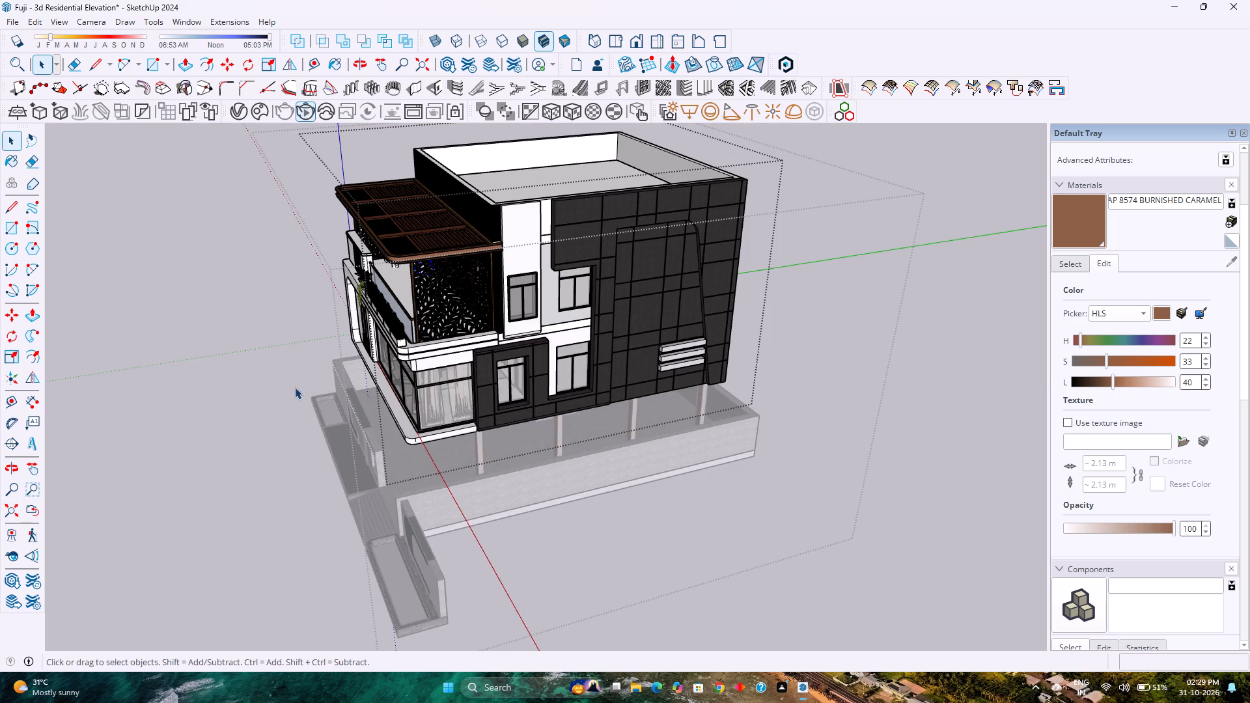
middle_click(260, 400)
middle_click_drag(367, 393, 561, 350)
middle_click_drag(561, 350, 570, 340)
middle_click_drag(592, 309, 610, 297)
middle_click(611, 296)
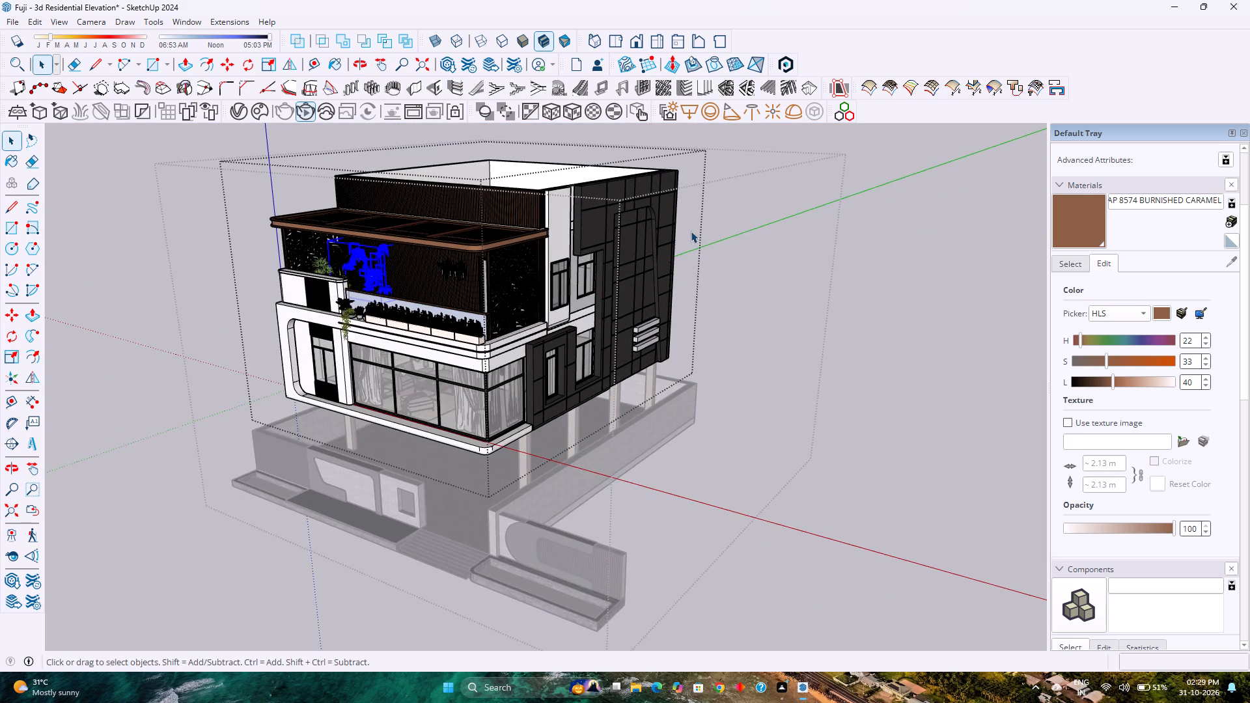
middle_click(691, 231)
middle_click(691, 231)
key("Escape")
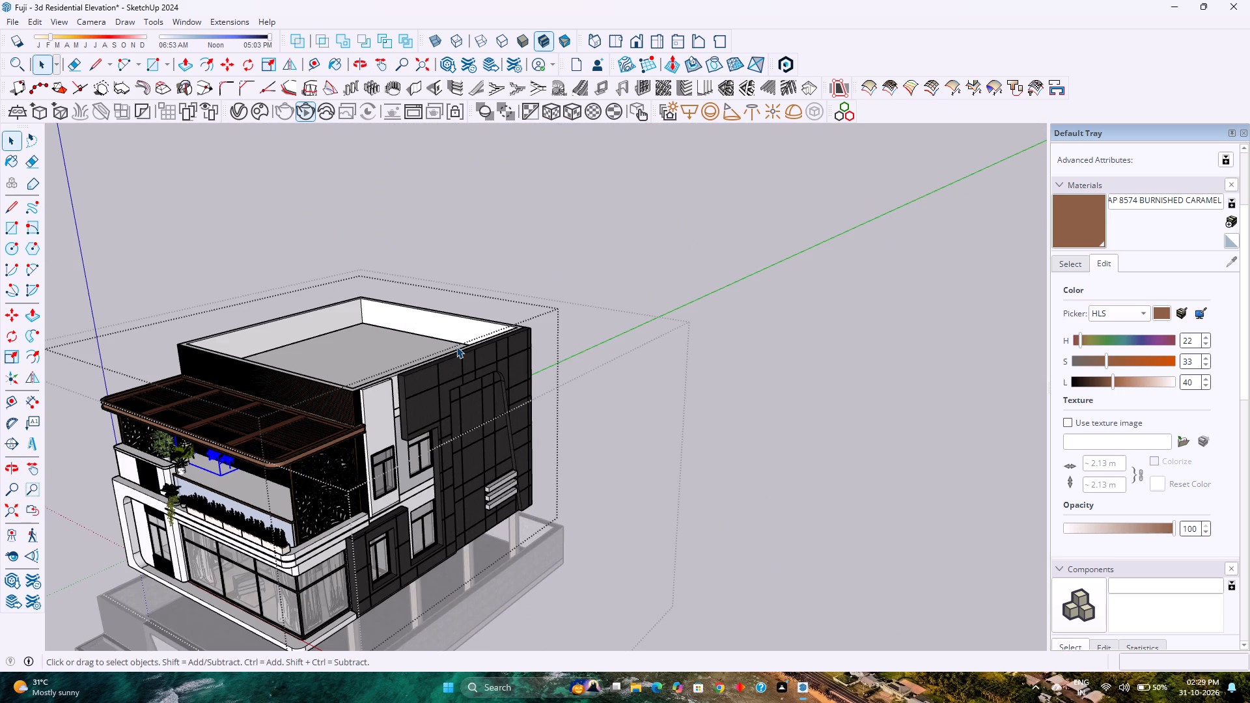
Examine the furnished balcony and the overall building elevation from above, at ground level and close up.
scroll(456, 346, "down", 5)
scroll(456, 346, "up", 1)
scroll(456, 346, "down", 3)
scroll(213, 427, "up", 7)
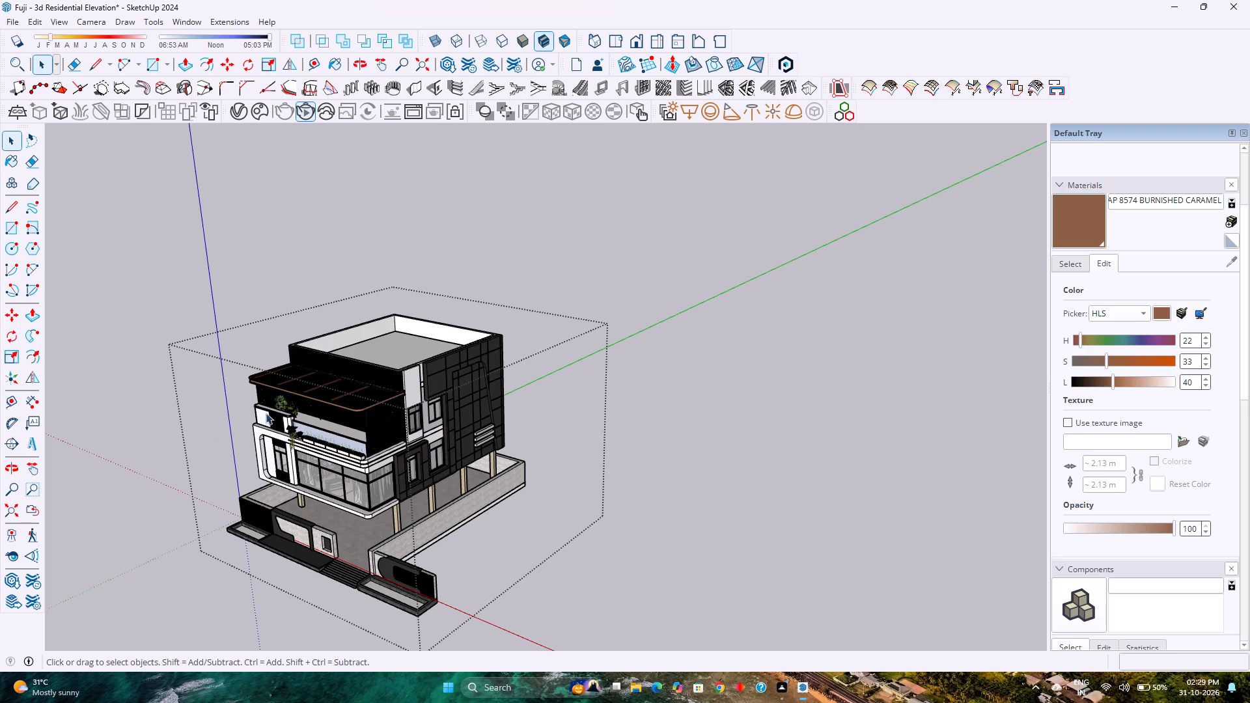
scroll(279, 409, "up", 8)
scroll(374, 403, "up", 10)
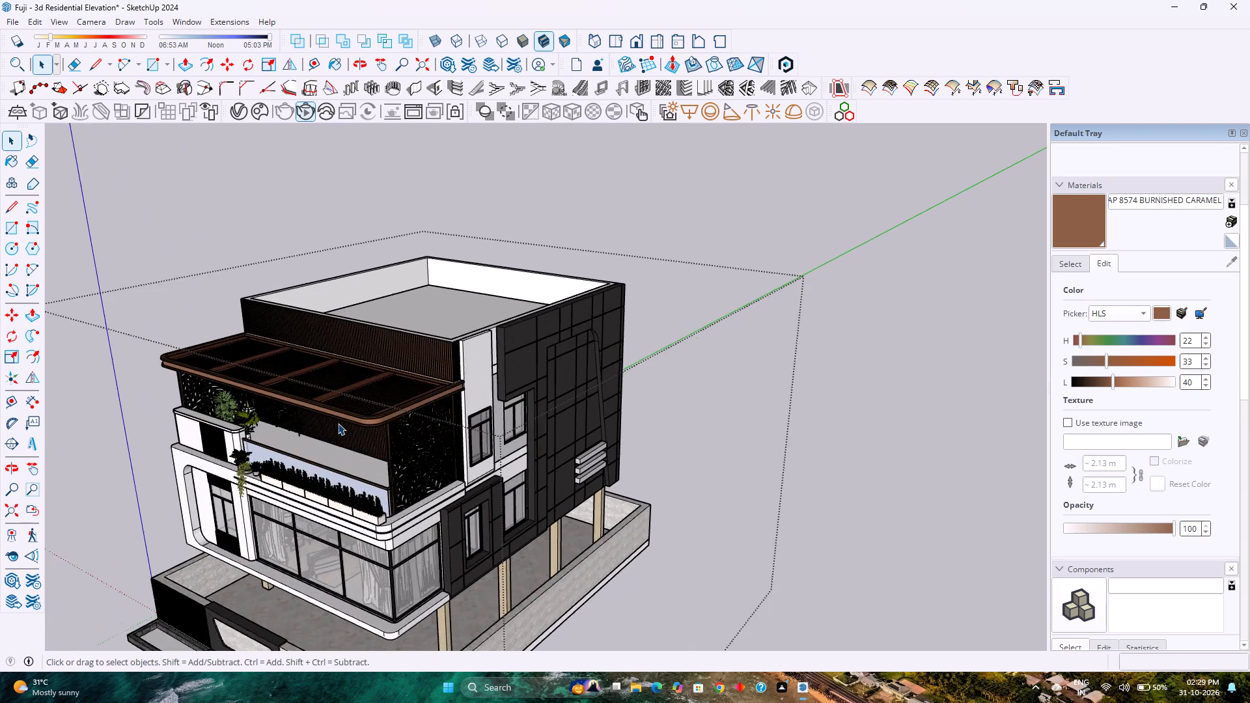
scroll(338, 423, "up", 10)
middle_click(337, 417)
middle_click_drag(337, 417, 492, 274)
middle_click(493, 274)
scroll(499, 300, "down", 3)
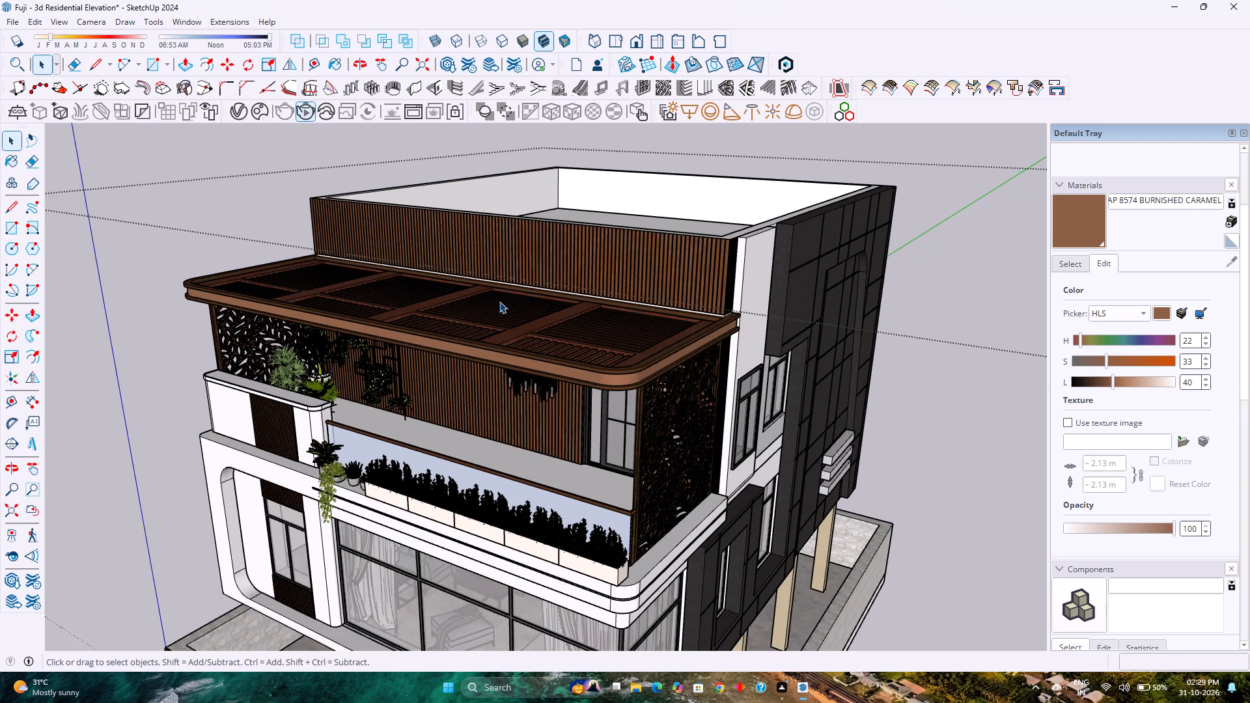
middle_click(456, 378)
middle_click_drag(456, 377, 516, 270)
middle_click(518, 268)
scroll(523, 281, "down", 8)
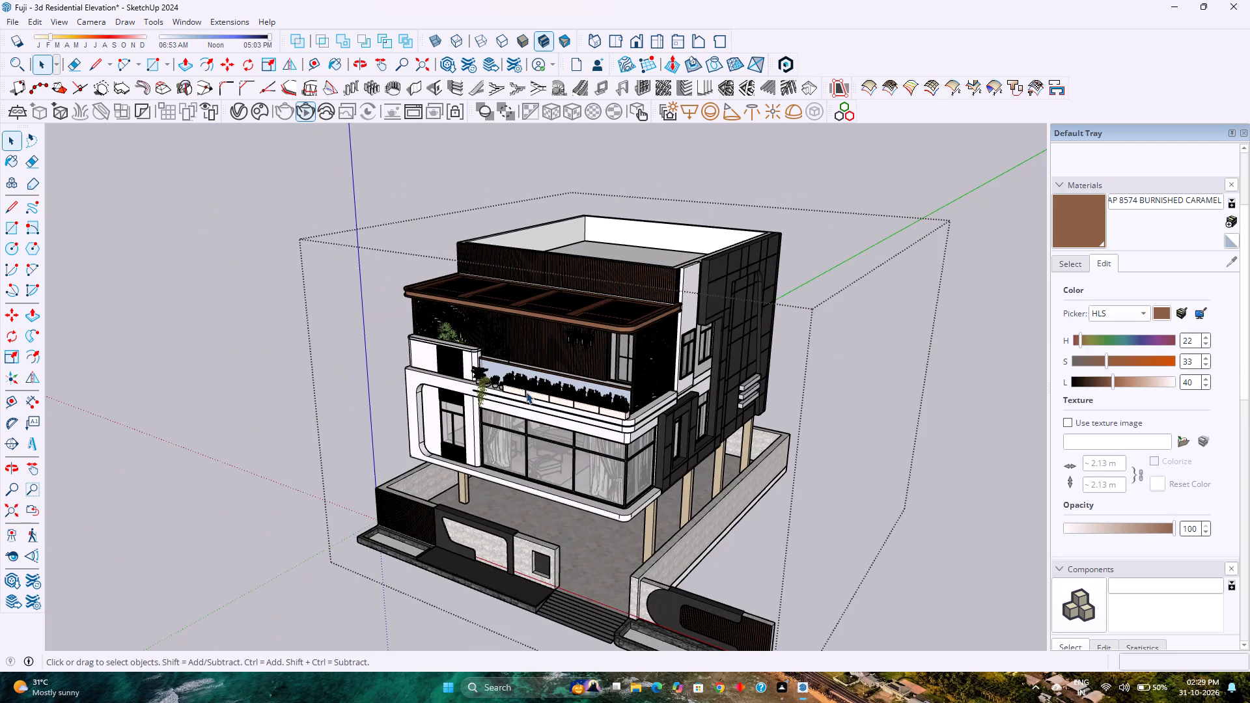
scroll(526, 393, "up", 1)
middle_click_drag(526, 393, 577, 257)
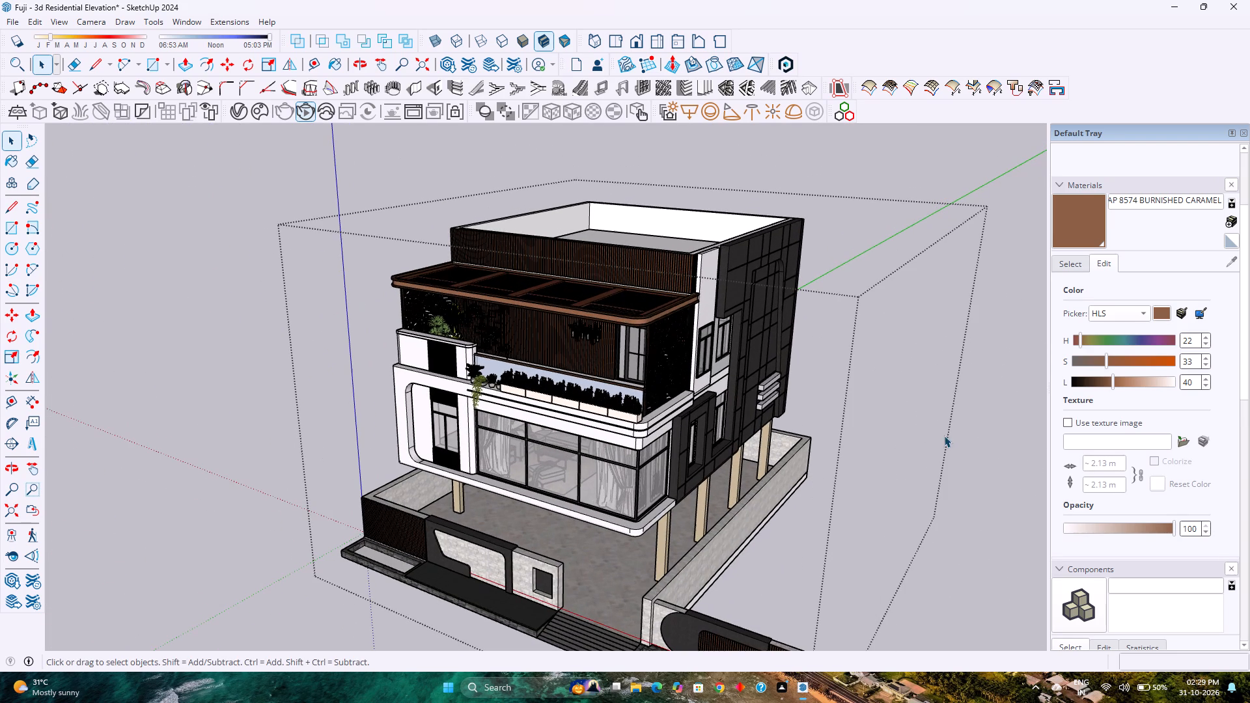
middle_click_drag(565, 374, 607, 233)
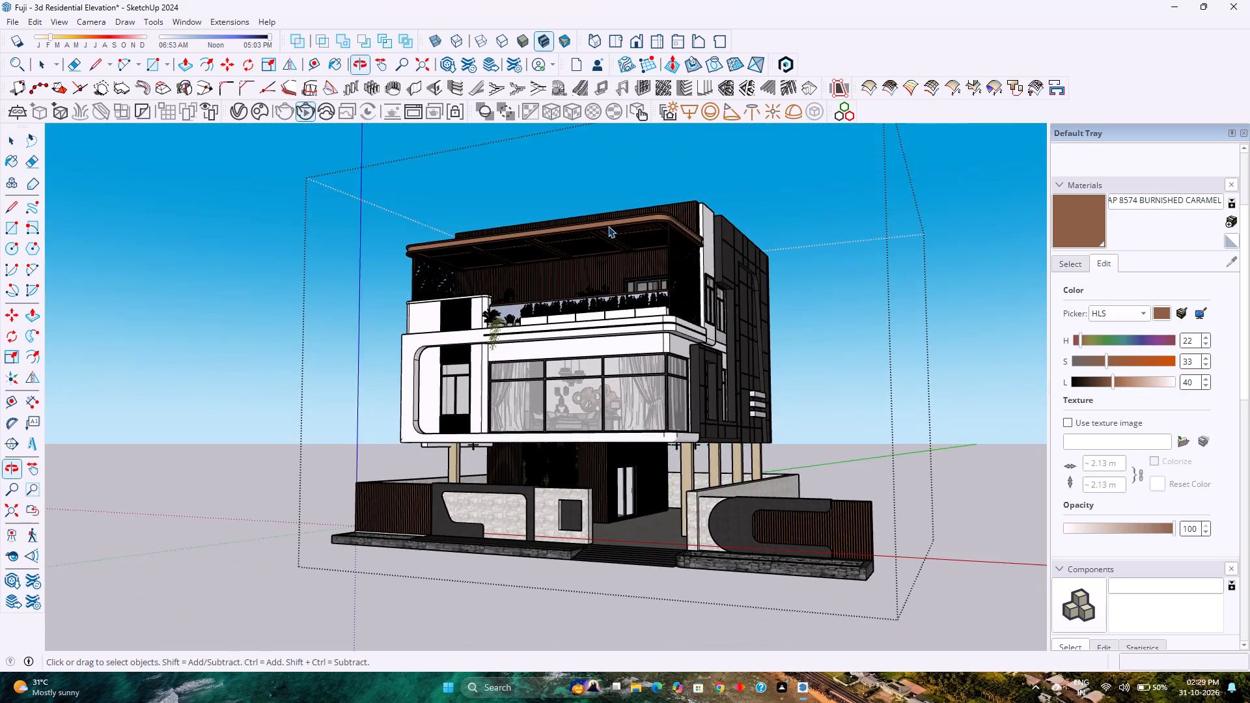
scroll(611, 232, "up", 17)
Save the residential elevation model.
key("ctrl+s")
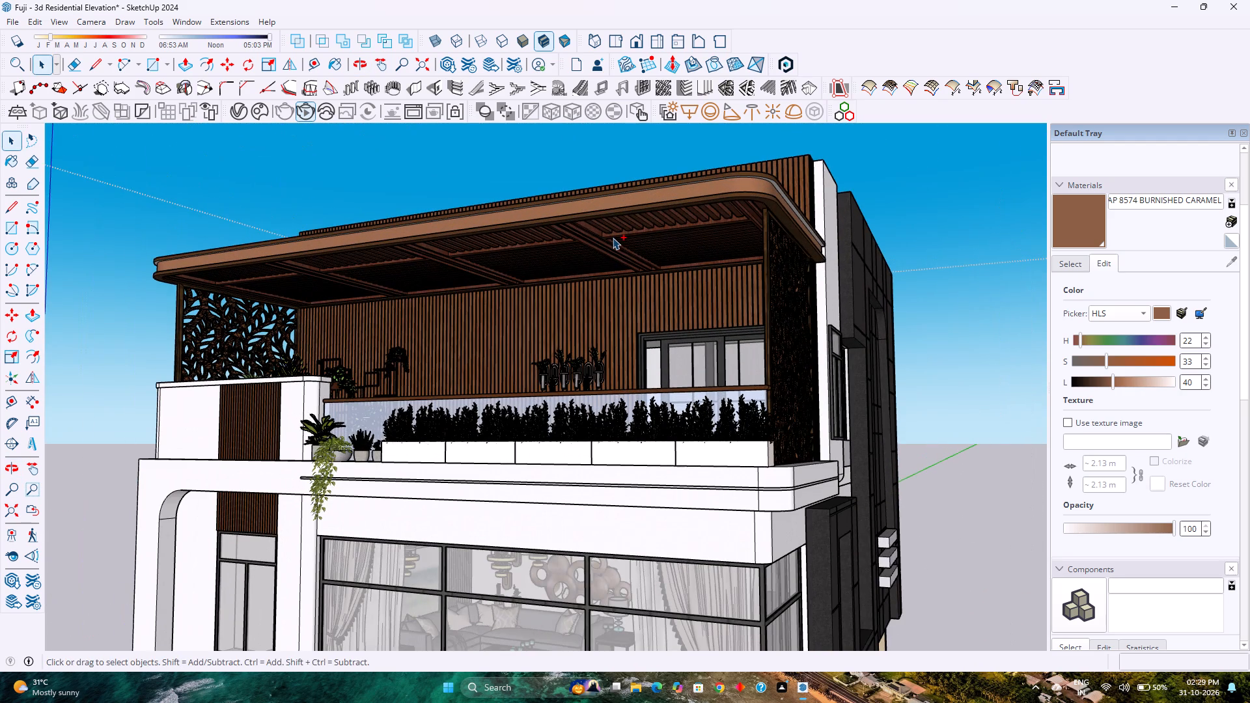
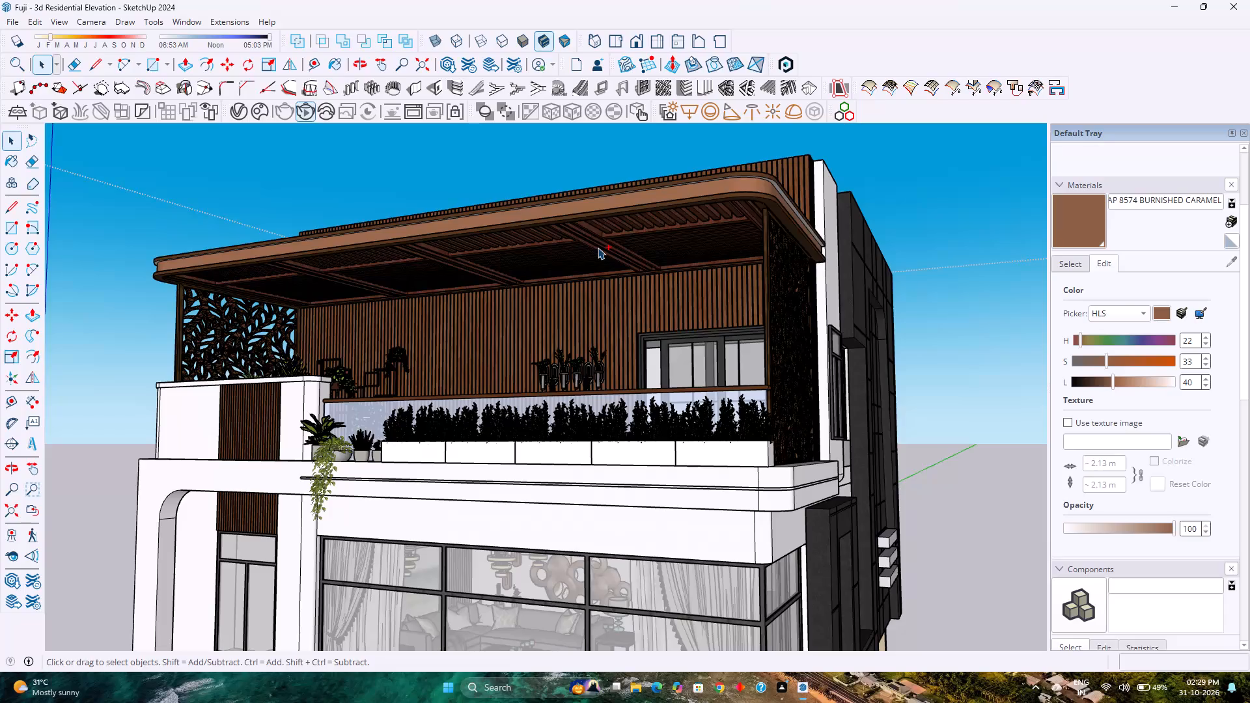
Examine the balcony's slatted canopy and its rounded edge from the front and from below.
scroll(598, 247, "down", 3)
scroll(598, 247, "up", 2)
scroll(598, 247, "down", 2)
scroll(598, 247, "up", 2)
scroll(598, 247, "down", 3)
scroll(598, 247, "up", 4)
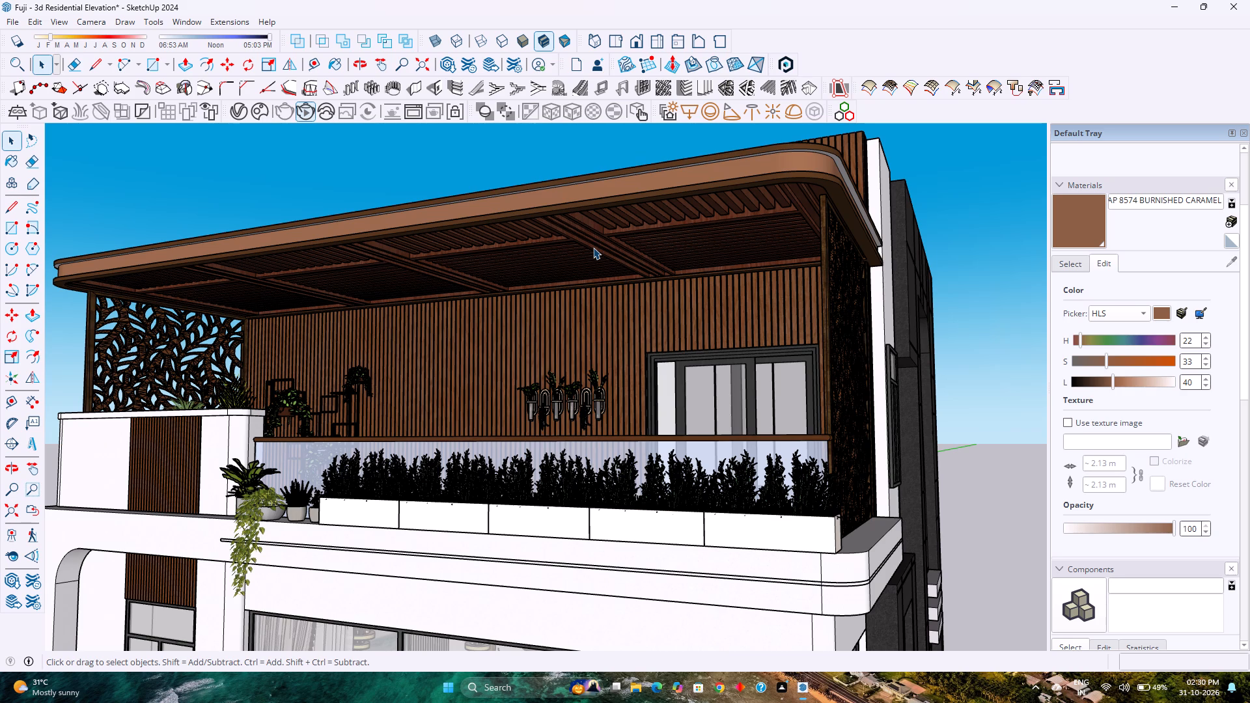
scroll(595, 224, "up", 4)
scroll(646, 237, "up", 7)
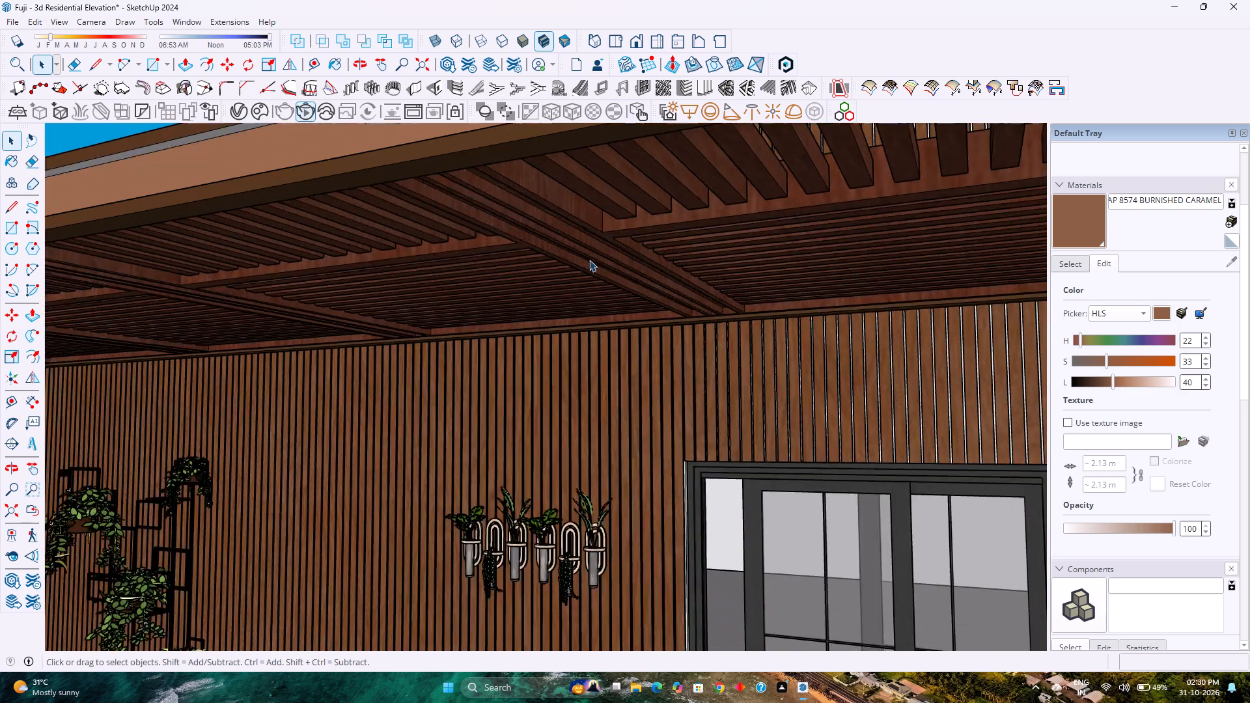
middle_click(589, 260)
middle_click_drag(589, 260, 634, 227)
scroll(620, 264, "down", 16)
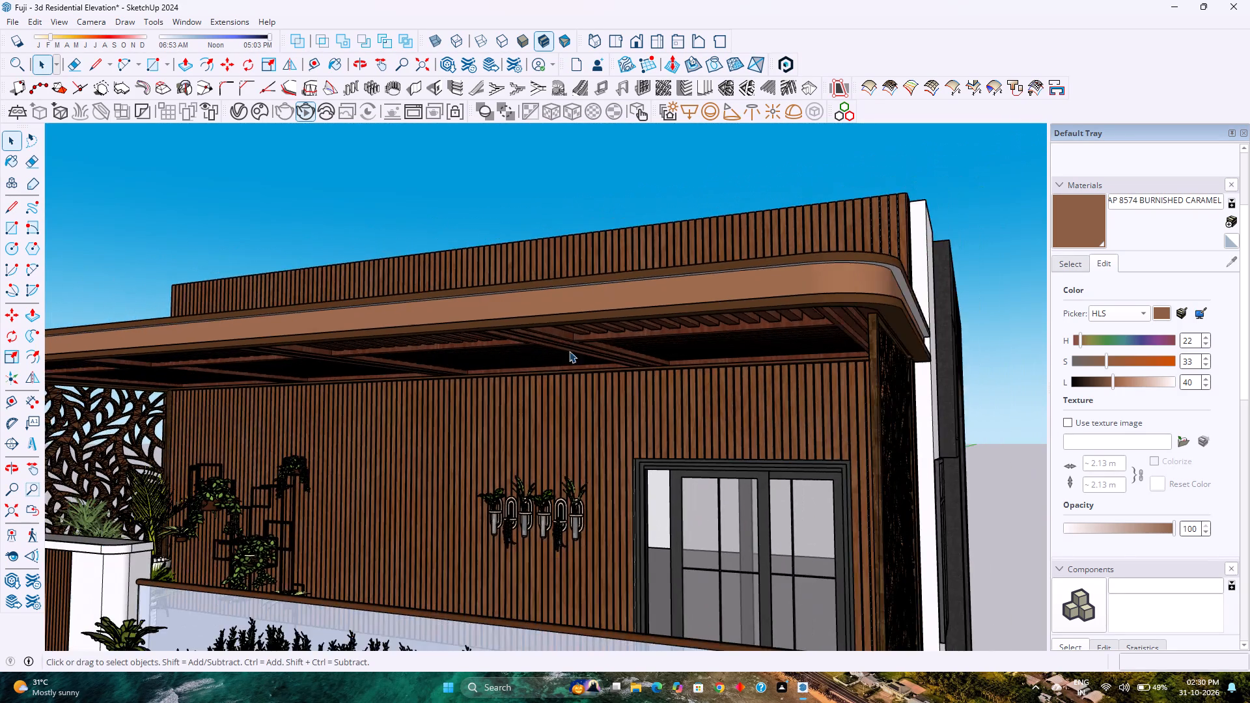
middle_click(569, 351)
middle_click(569, 351)
middle_click_drag(569, 351, 593, 297)
Paint the grey recessed band around the canopy's rounded edge with AP 8574 BURNISHED CARAMEL and exit the canopy group.
scroll(876, 374, "up", 6)
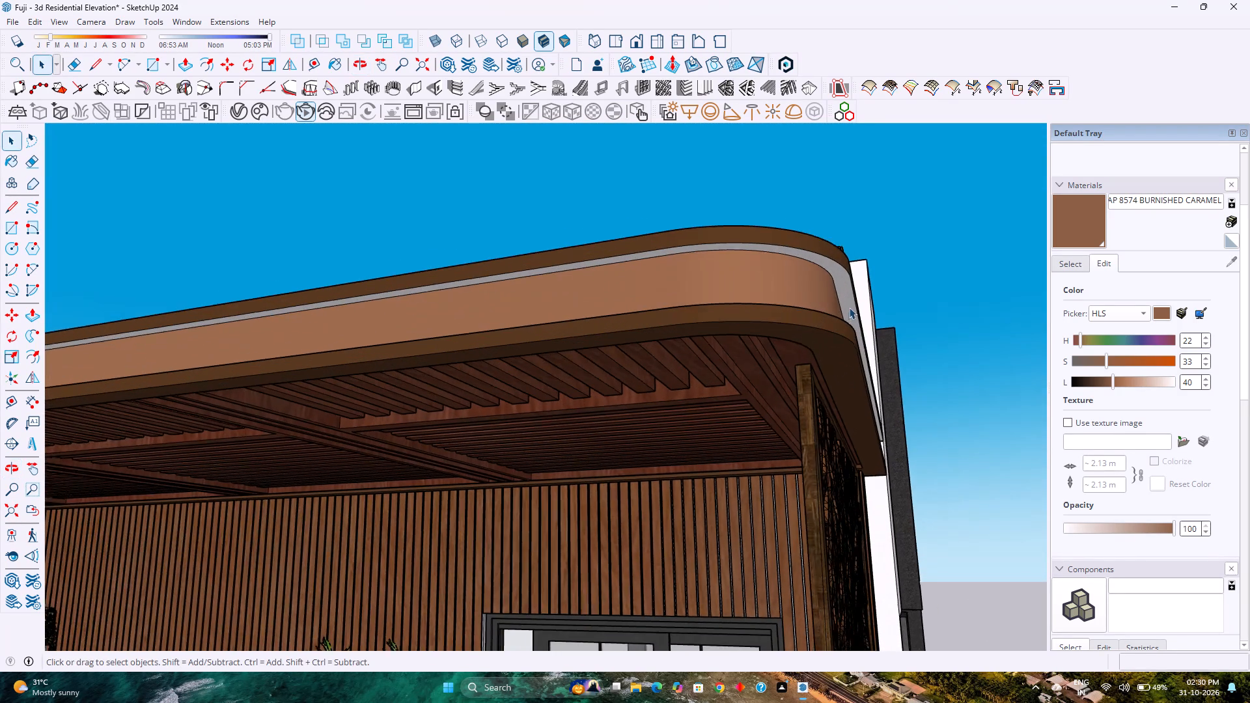
scroll(849, 307, "up", 1)
double_click(835, 275)
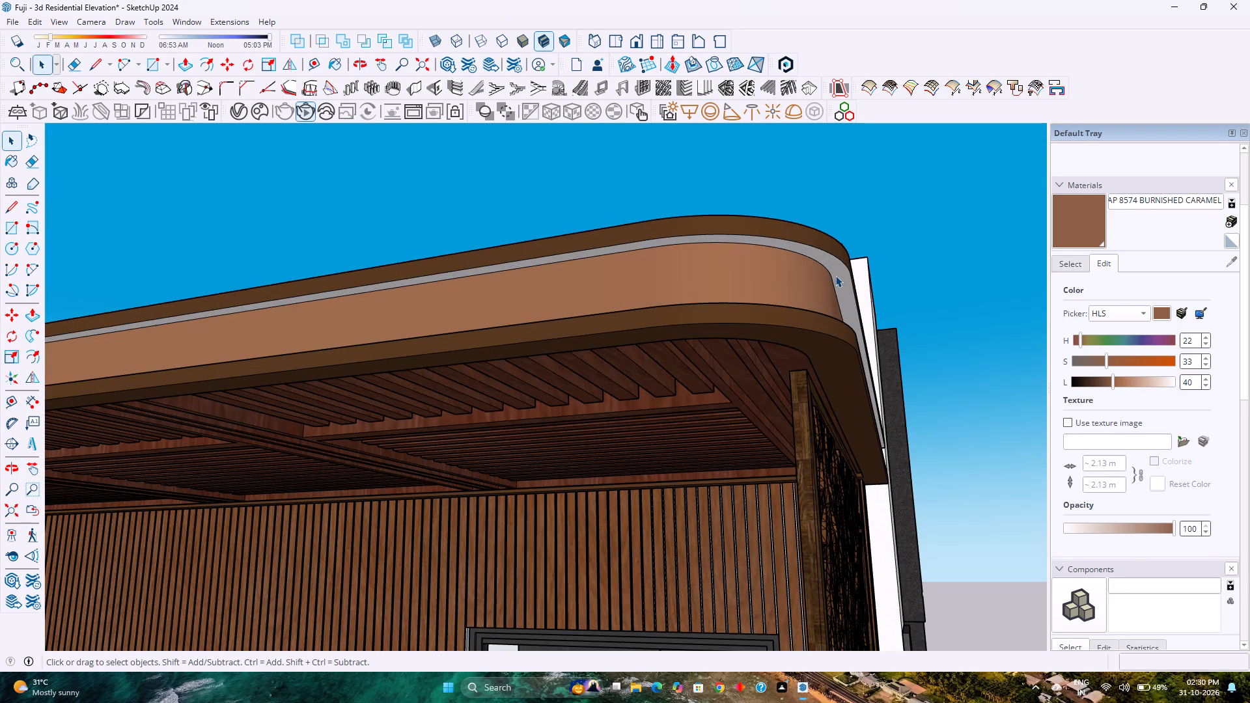
scroll(835, 275, "up", 12)
double_click(837, 269)
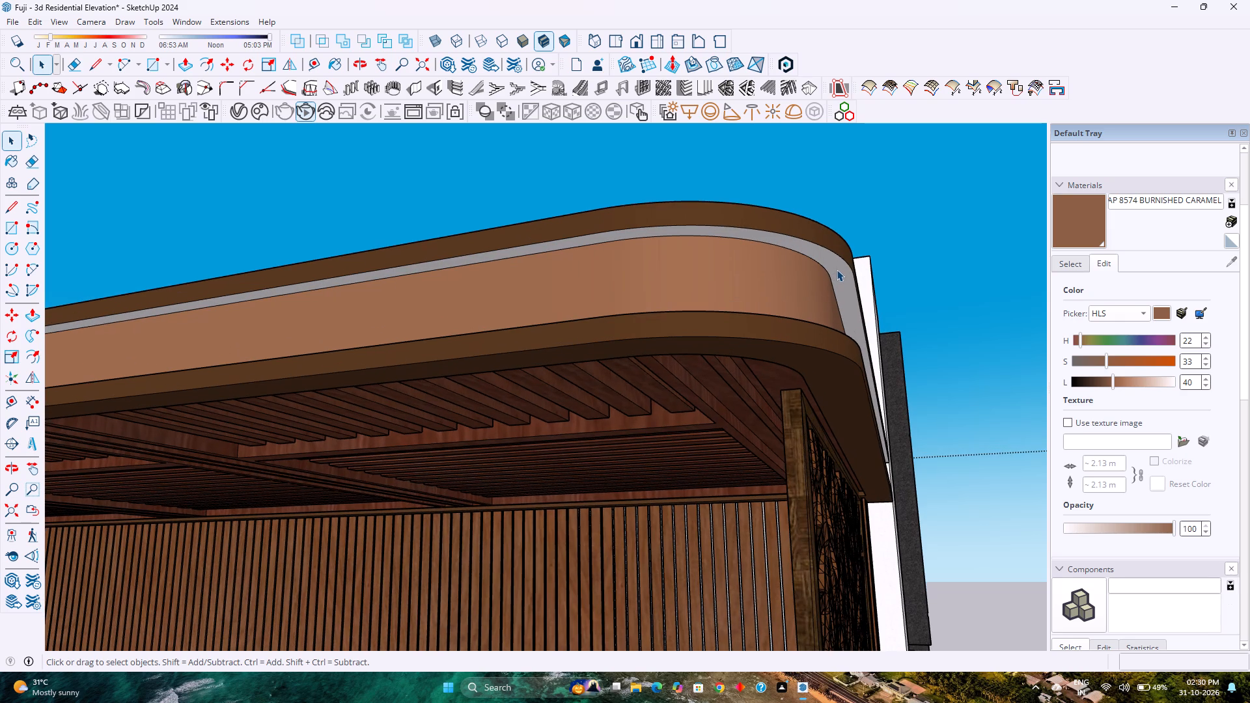
double_click(837, 269)
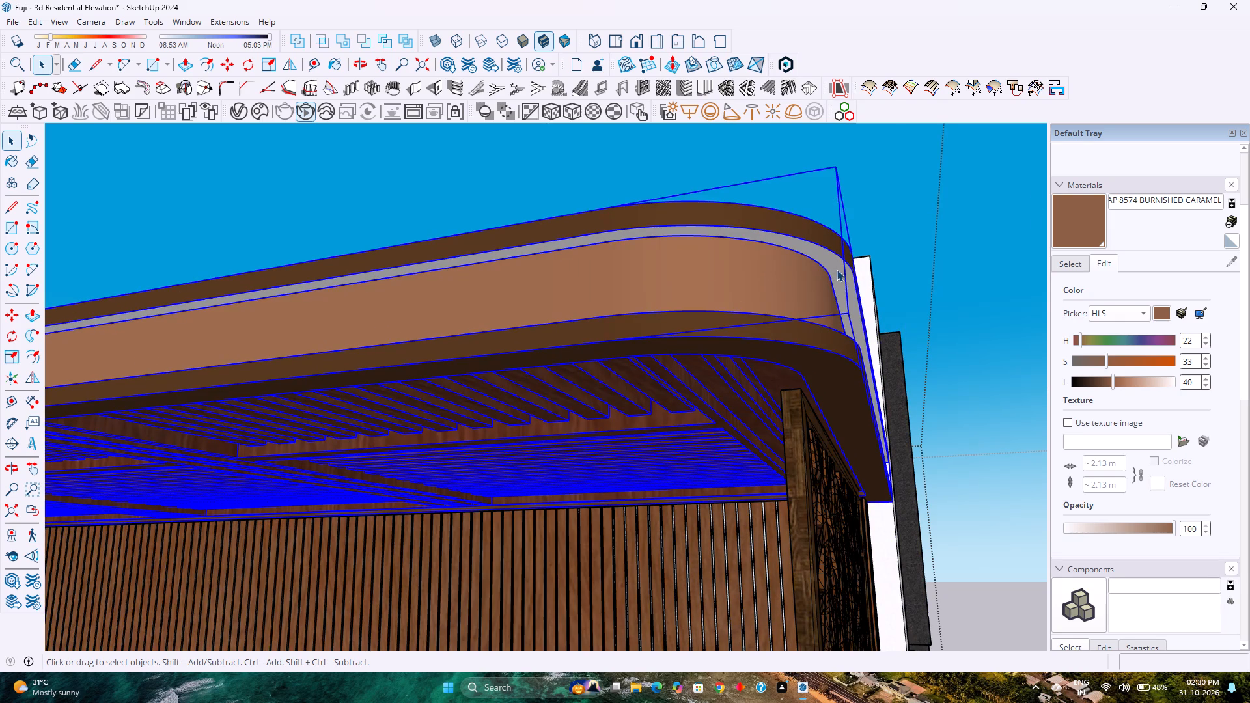
left_click(837, 269)
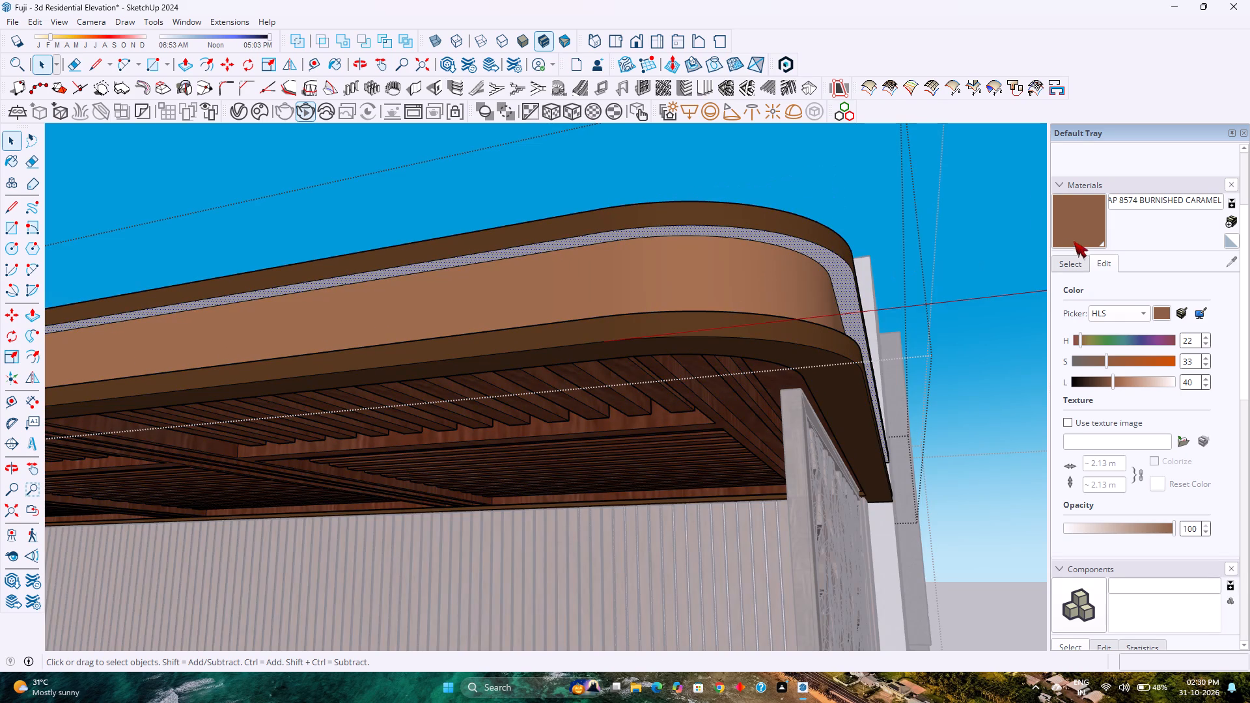
left_click(1088, 219)
left_click(830, 259)
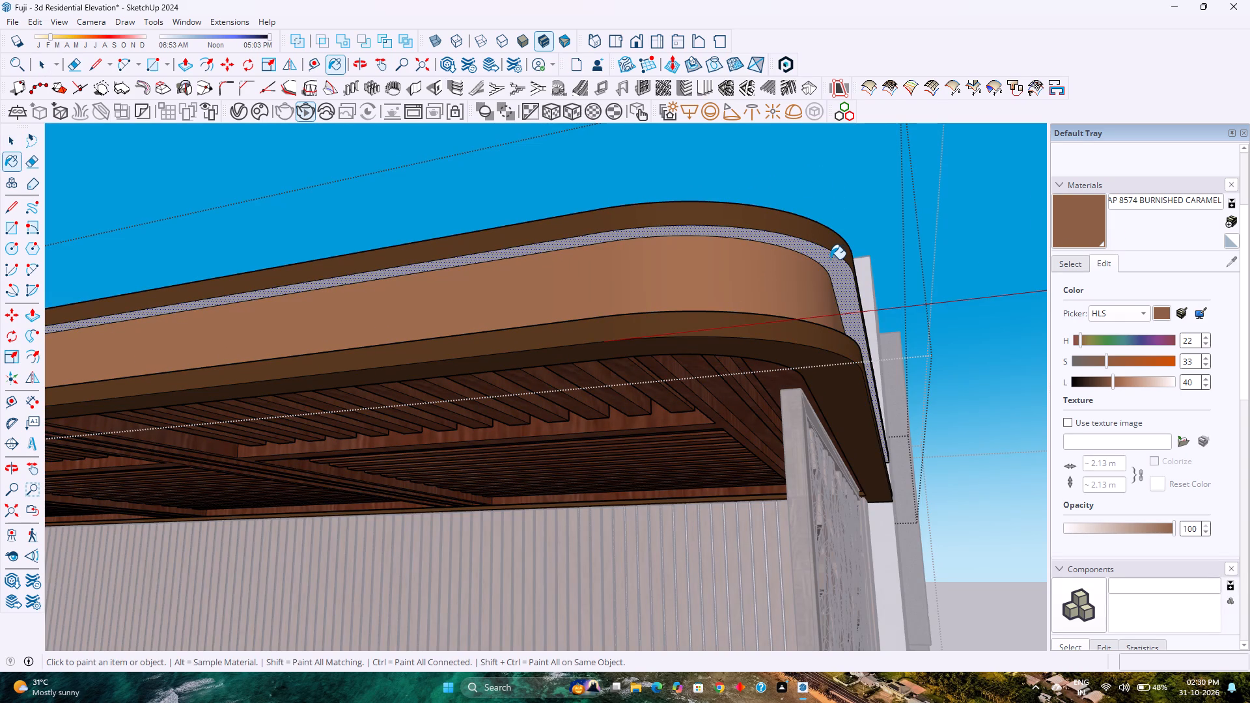
scroll(830, 259, "down", 18)
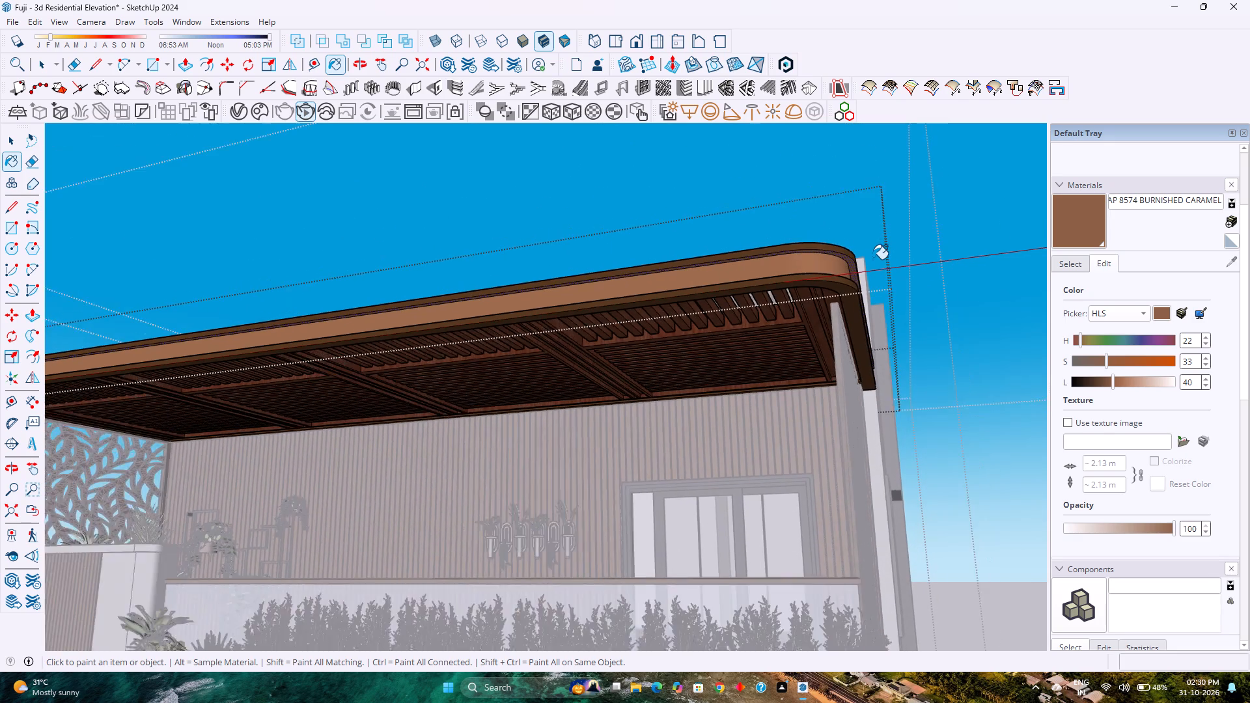
middle_click_drag(871, 303, 828, 475)
middle_click(828, 475)
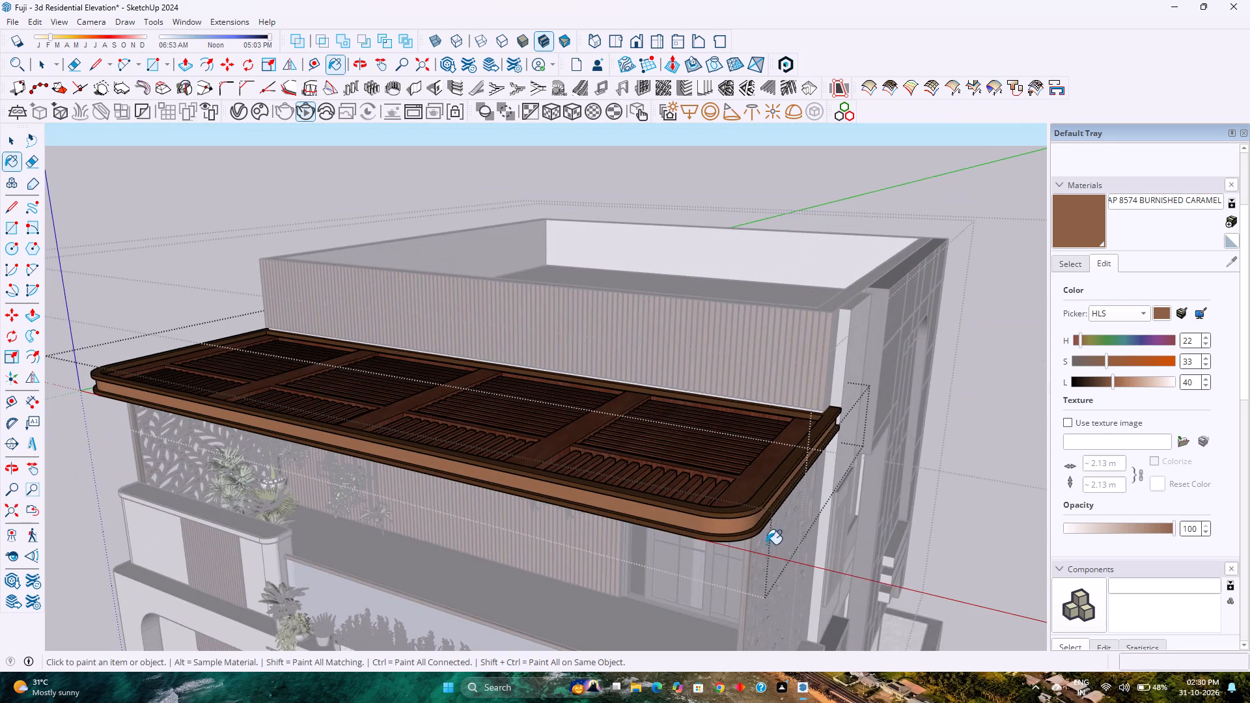
scroll(760, 551, "up", 15)
scroll(719, 529, "down", 4)
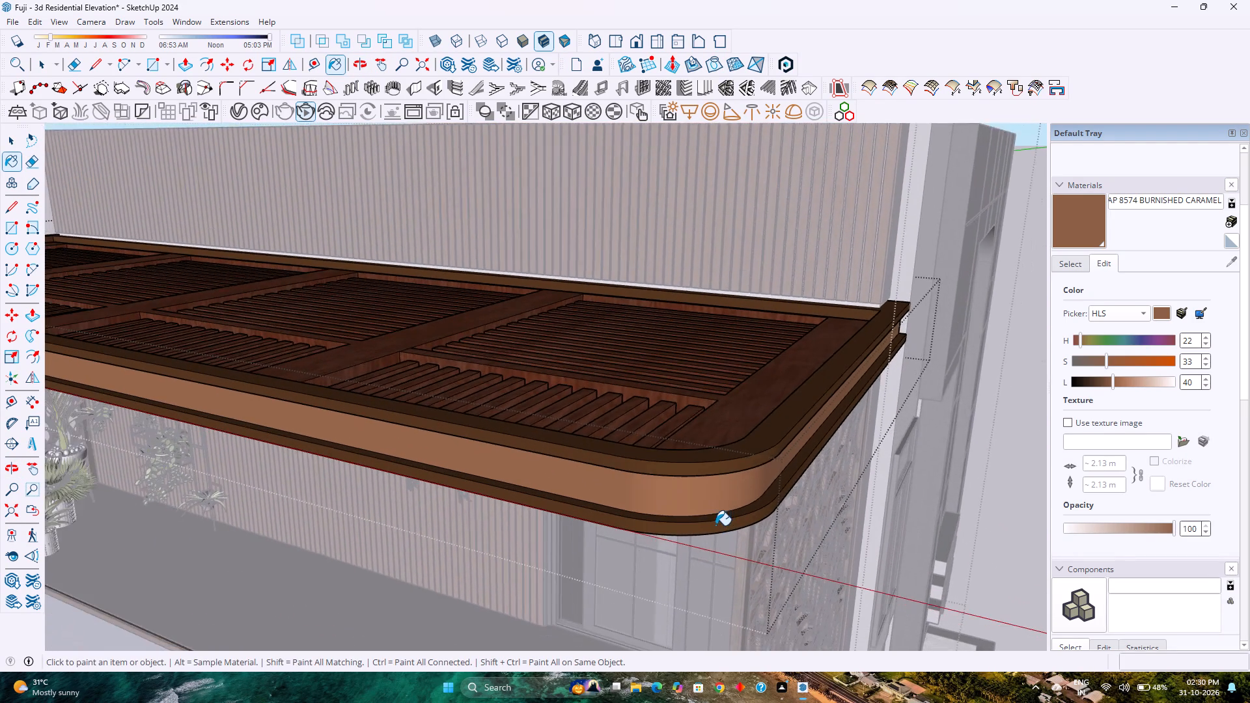
scroll(715, 525, "down", 3)
key("space")
key("Escape")
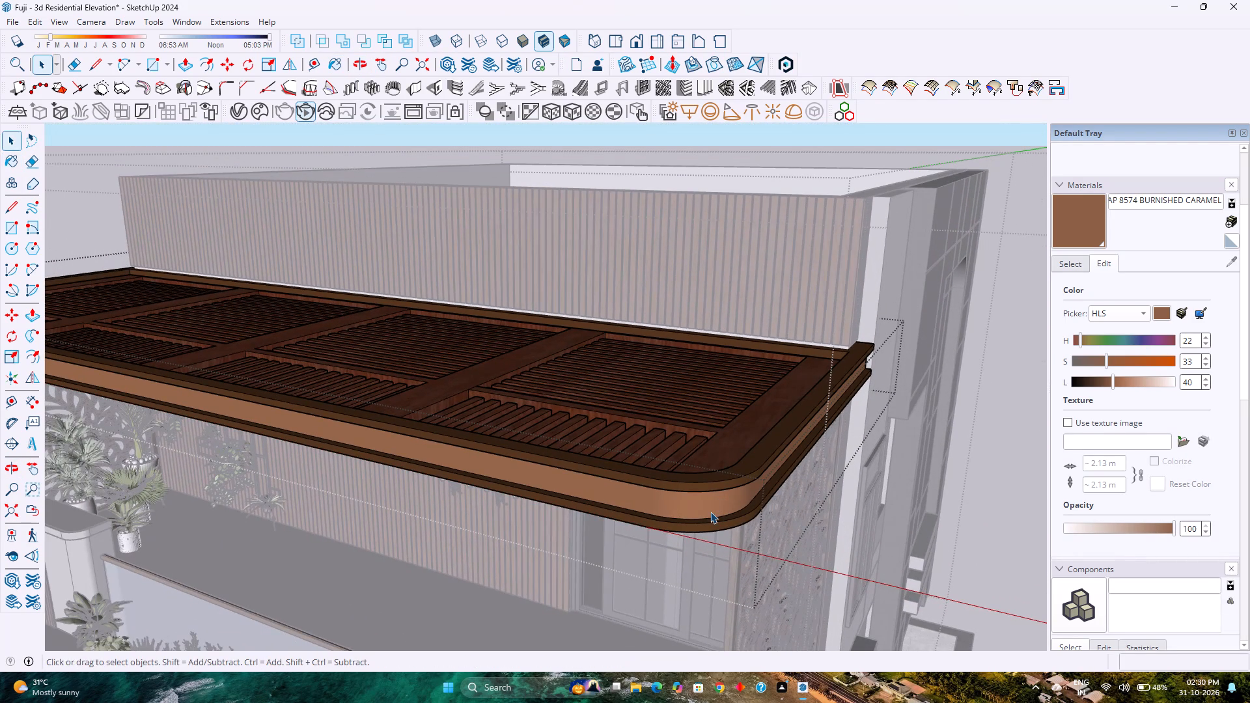
Inside the canopy group, copy the narrow strip face on the cross beam's underside 20' along the red axis, clear of the building.
scroll(535, 512, "up", 4)
scroll(478, 511, "up", 5)
middle_click(478, 511)
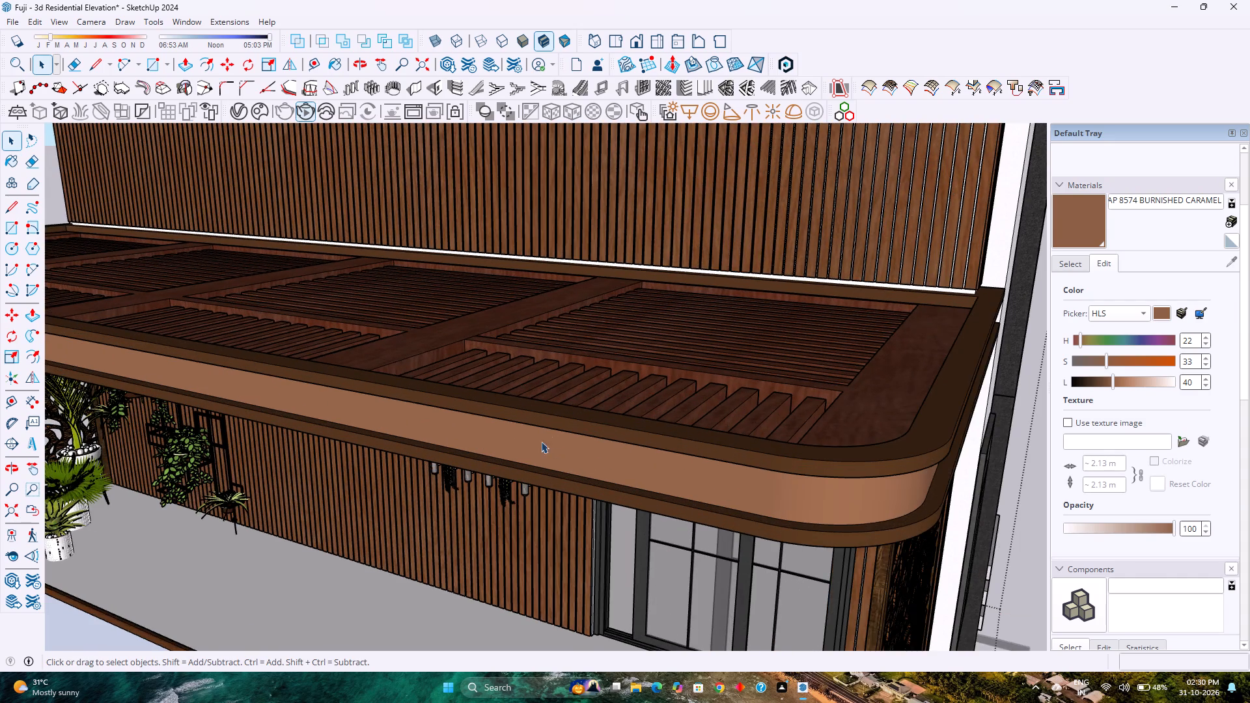
middle_click_drag(555, 423, 611, 342)
scroll(611, 338, "down", 10)
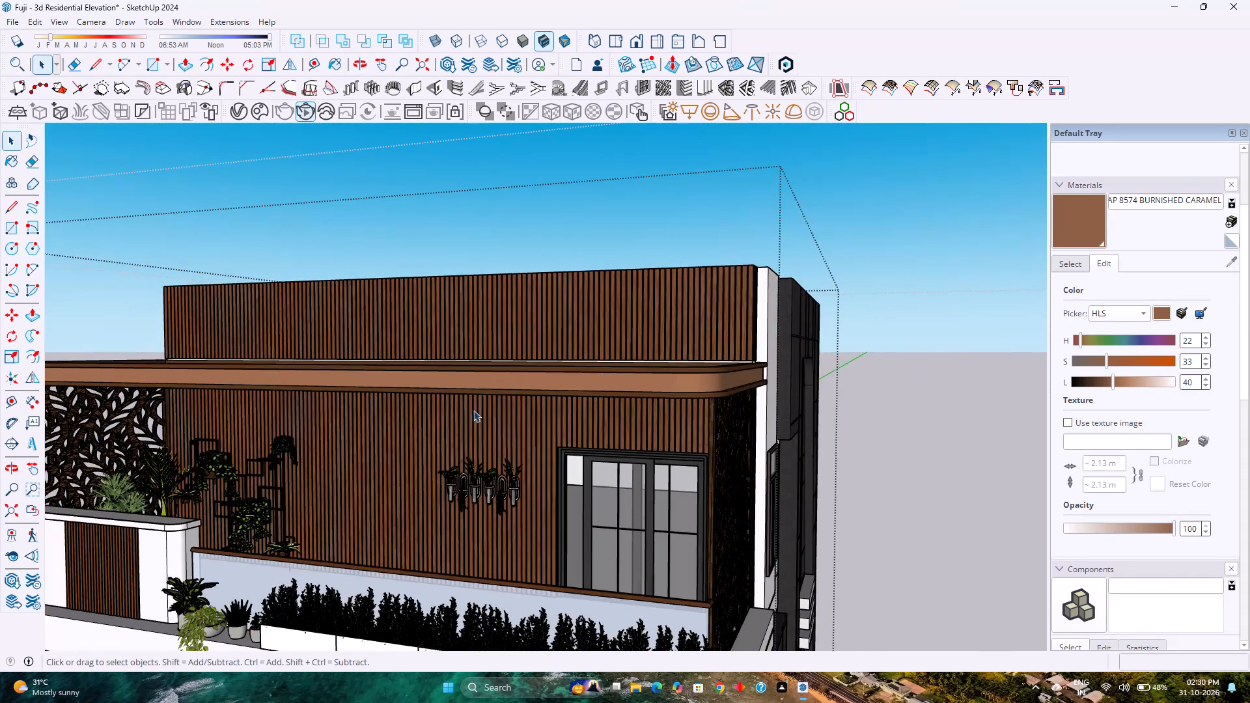
scroll(458, 420, "up", 2)
middle_click_drag(458, 420, 494, 369)
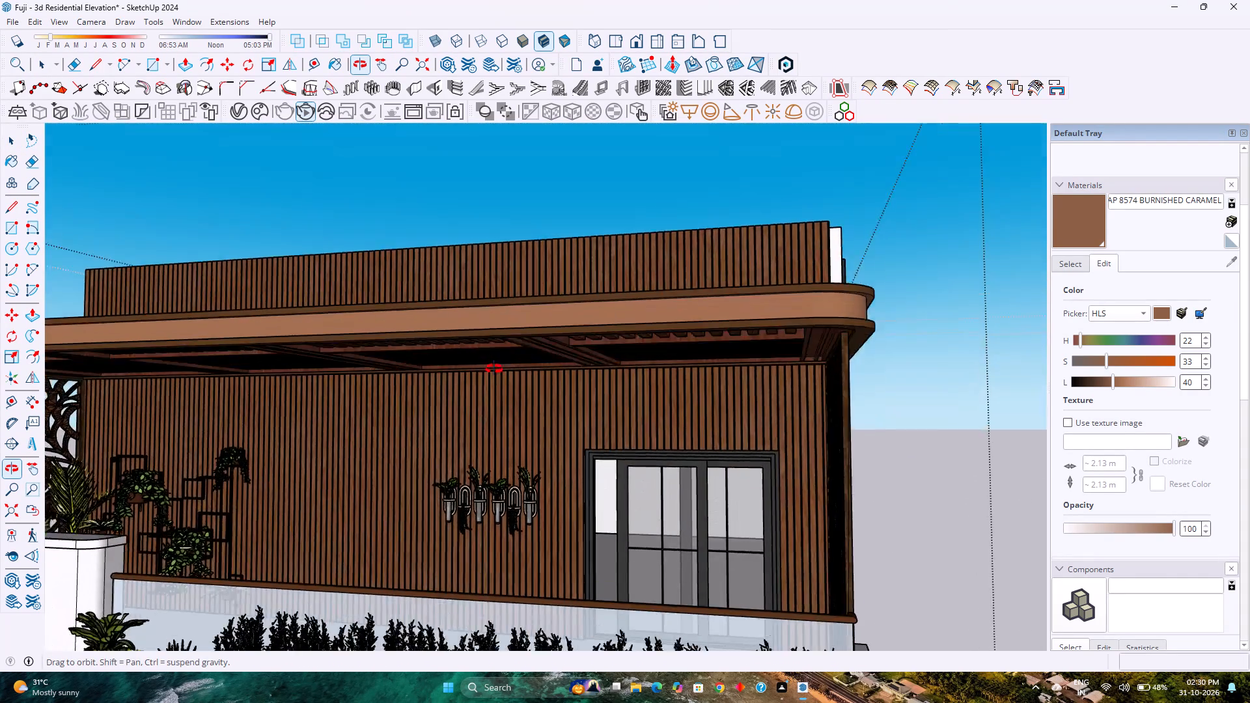
middle_click_drag(494, 369, 540, 309)
middle_click(540, 309)
scroll(620, 306, "up", 12)
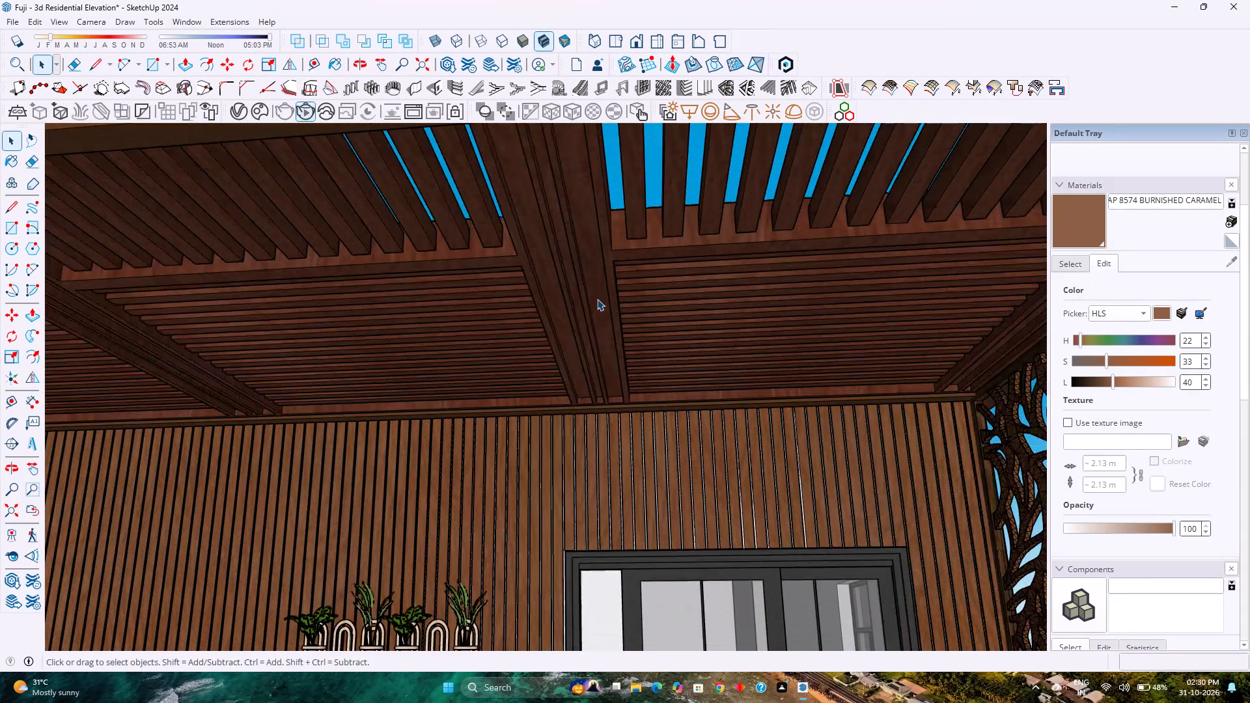
double_click(587, 310)
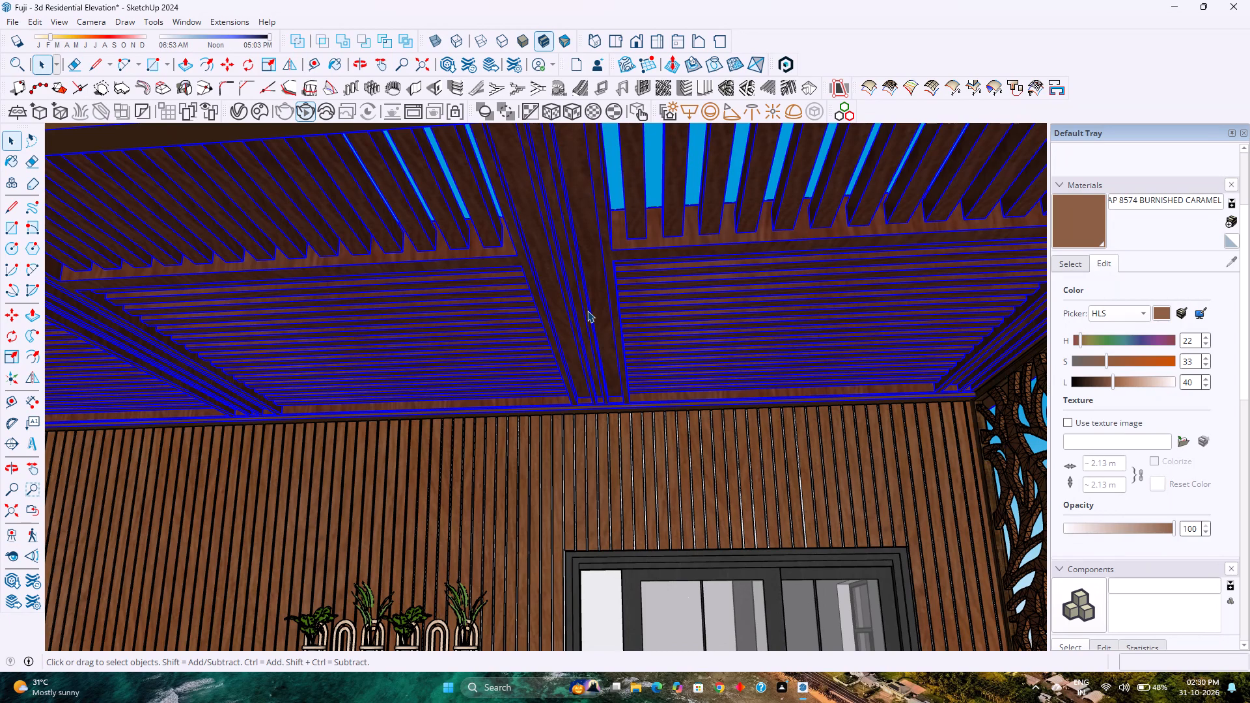
scroll(579, 381, "up", 7)
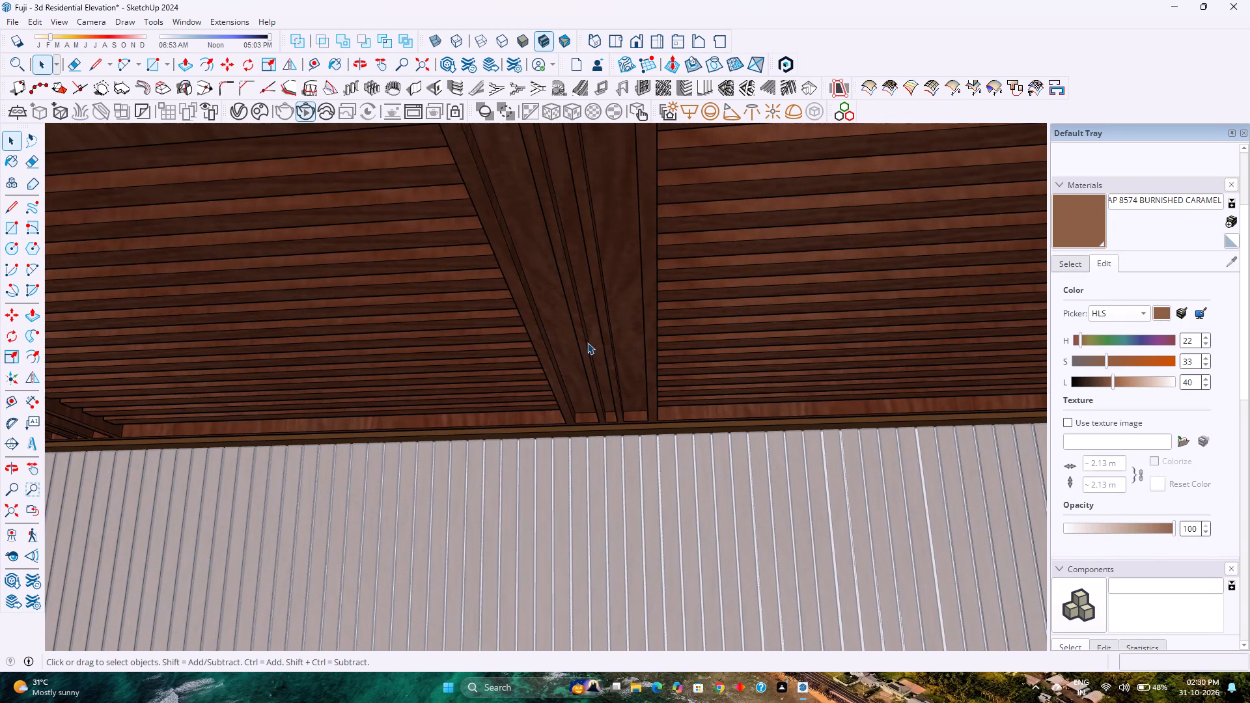
left_click(595, 325)
double_click(595, 325)
scroll(595, 325, "up", 1)
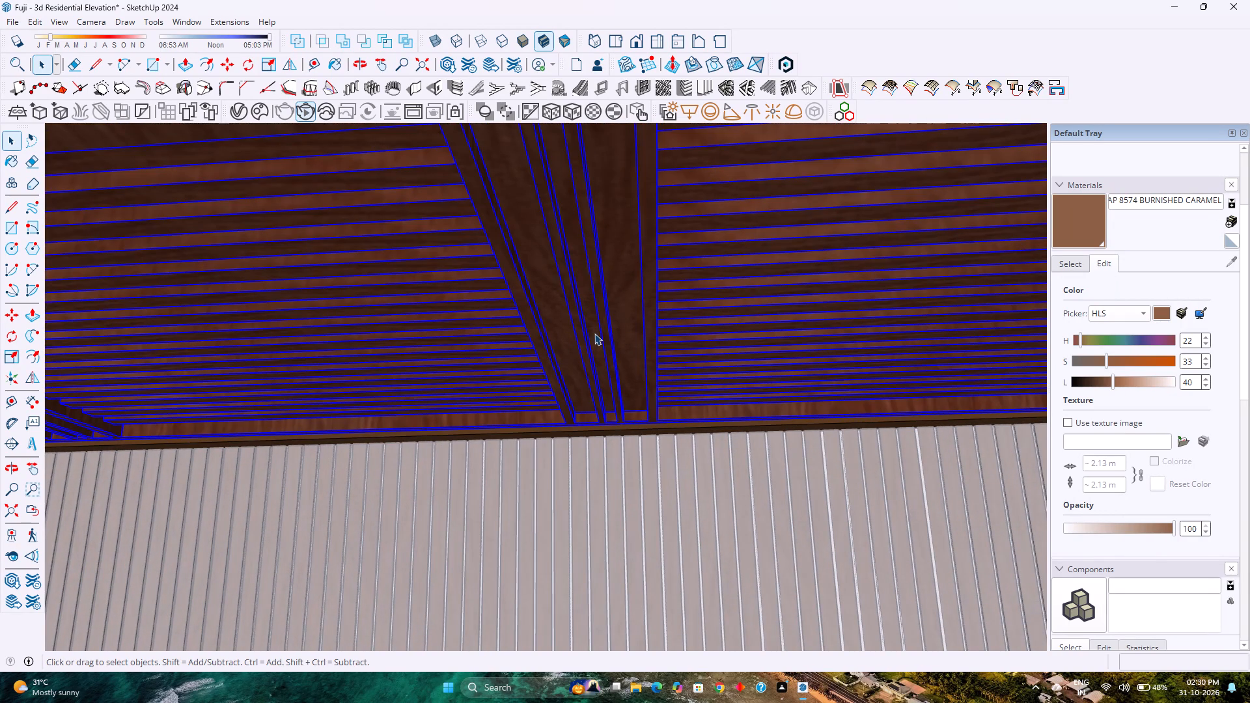
left_click(593, 336)
key("m")
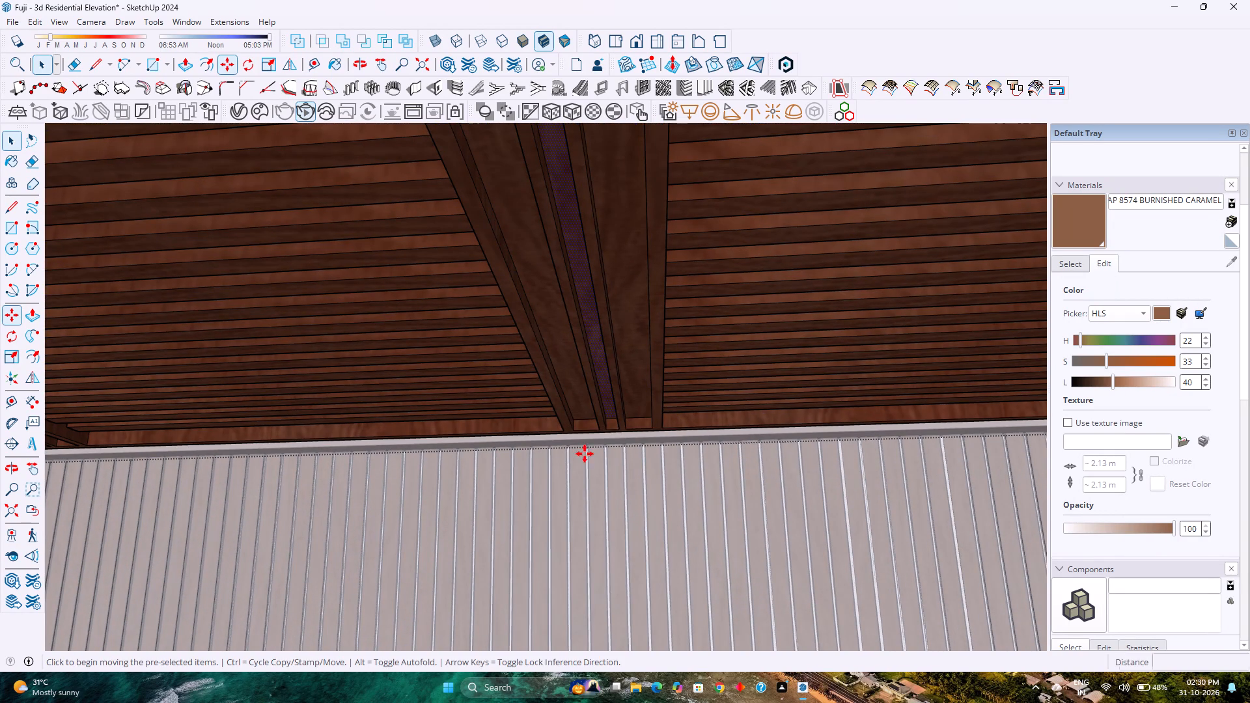
scroll(605, 422, "up", 12)
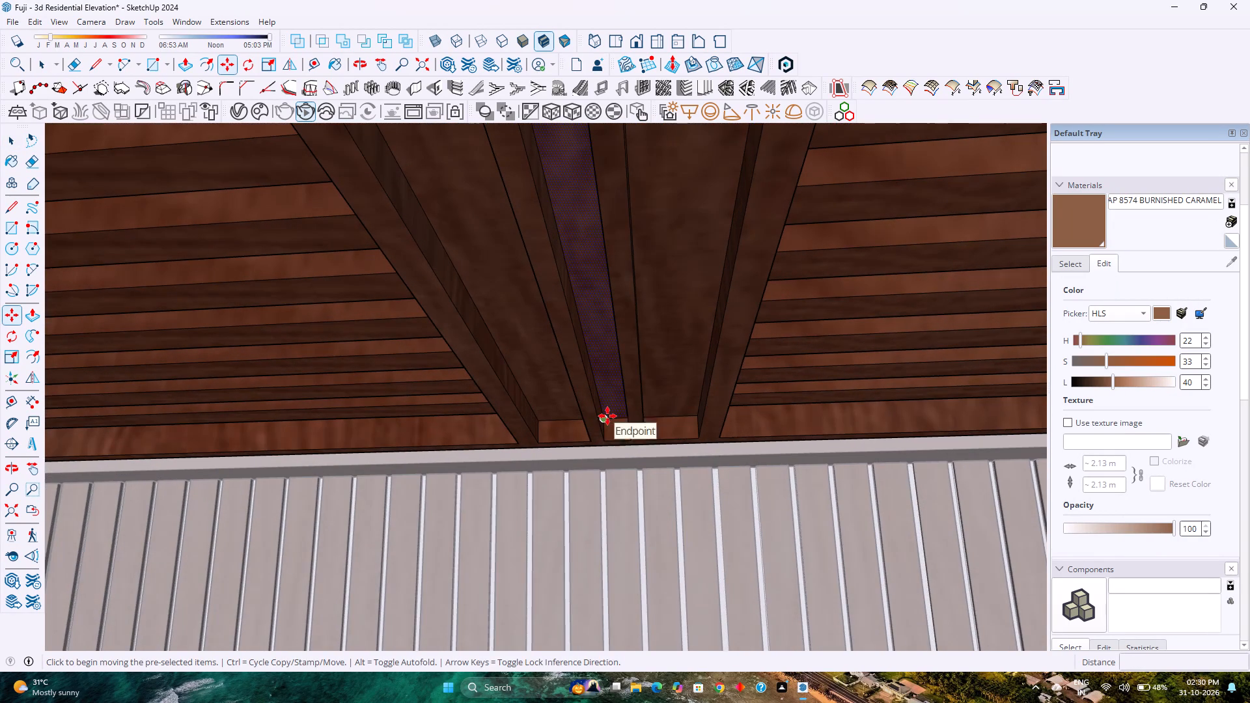
left_click(607, 416)
scroll(694, 416, "down", 11)
scroll(693, 416, "down", 10)
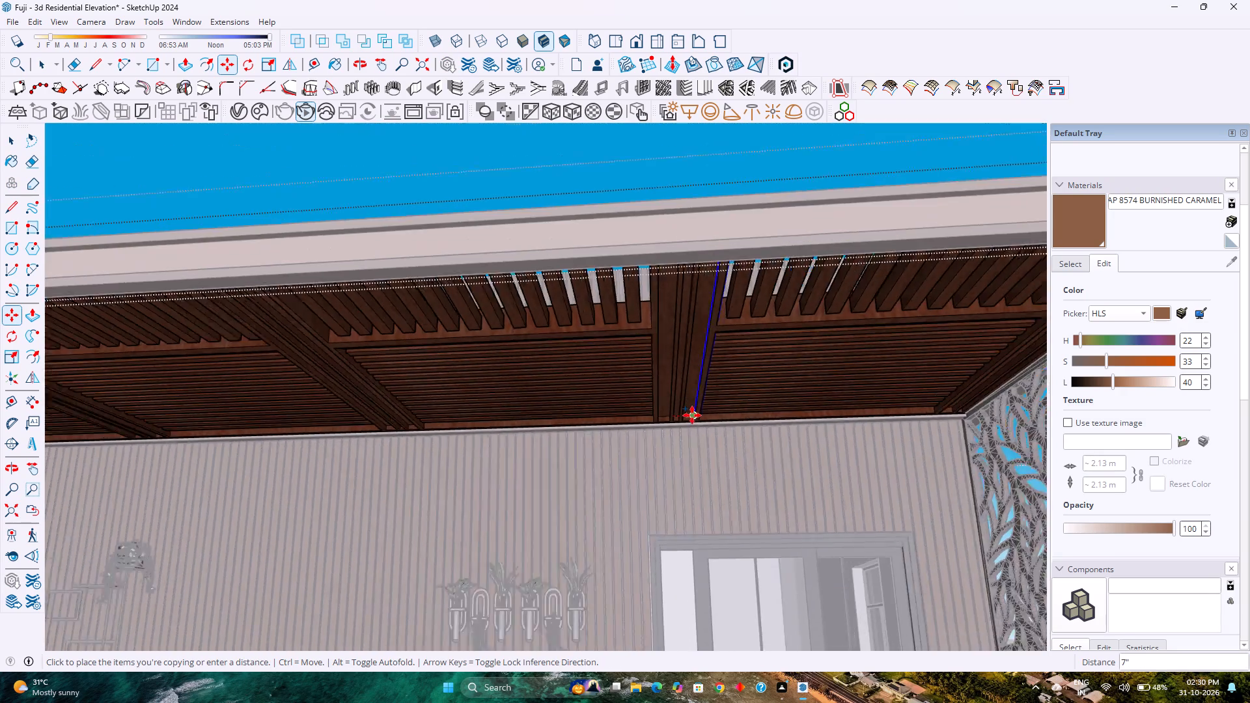
scroll(692, 415, "down", 7)
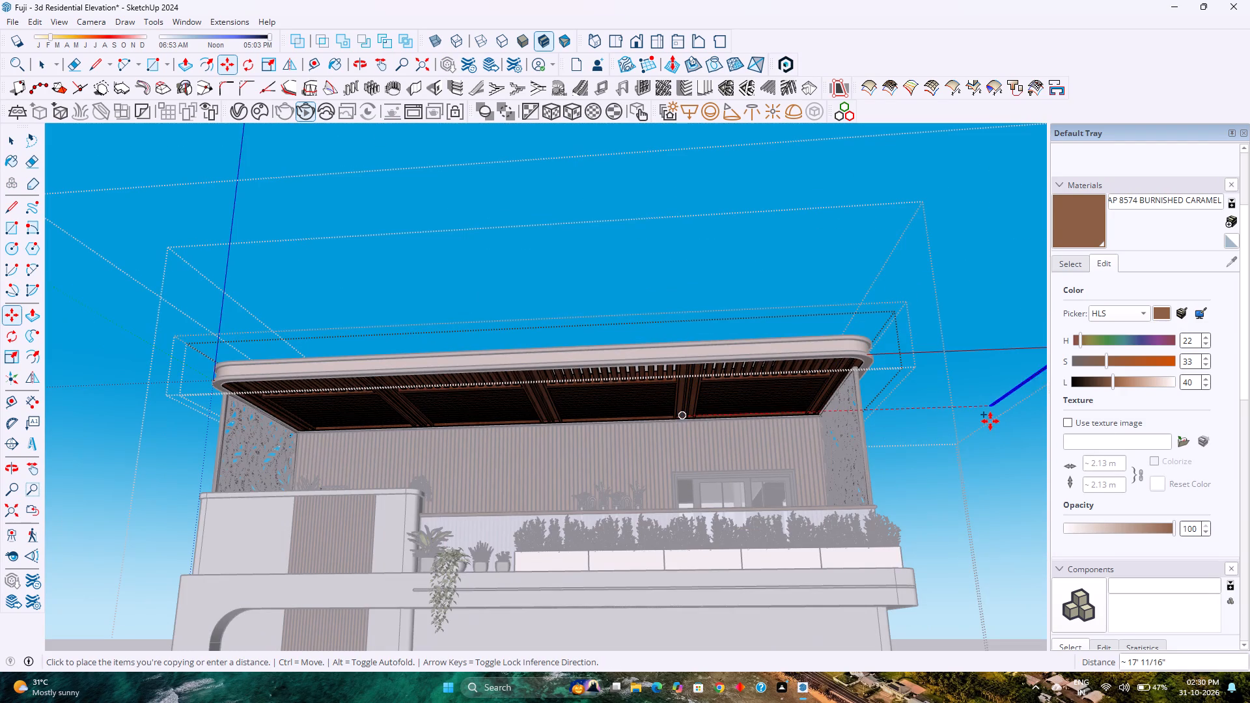
key("Right")
key("2")
type("0'")
key("Return")
Make the copied strip face beside the building into its own group.
scroll(960, 430, "down", 3)
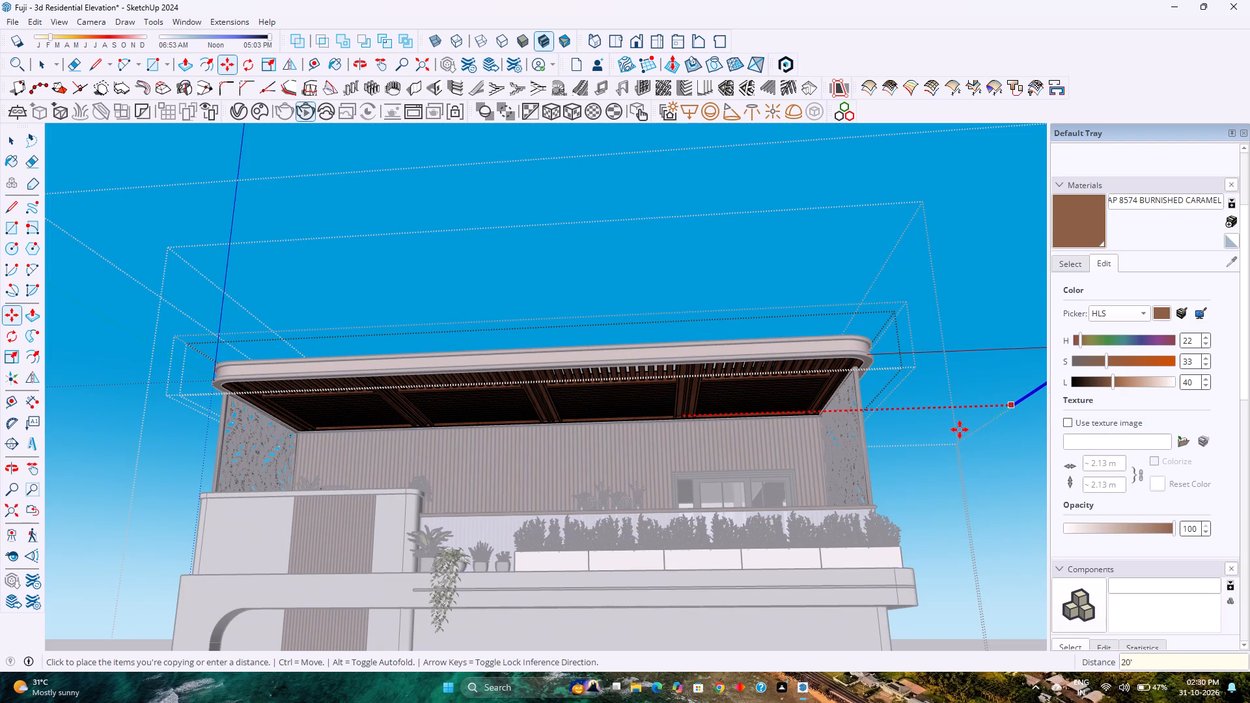
scroll(960, 430, "down", 2)
scroll(959, 403, "up", 5)
scroll(959, 403, "down", 5)
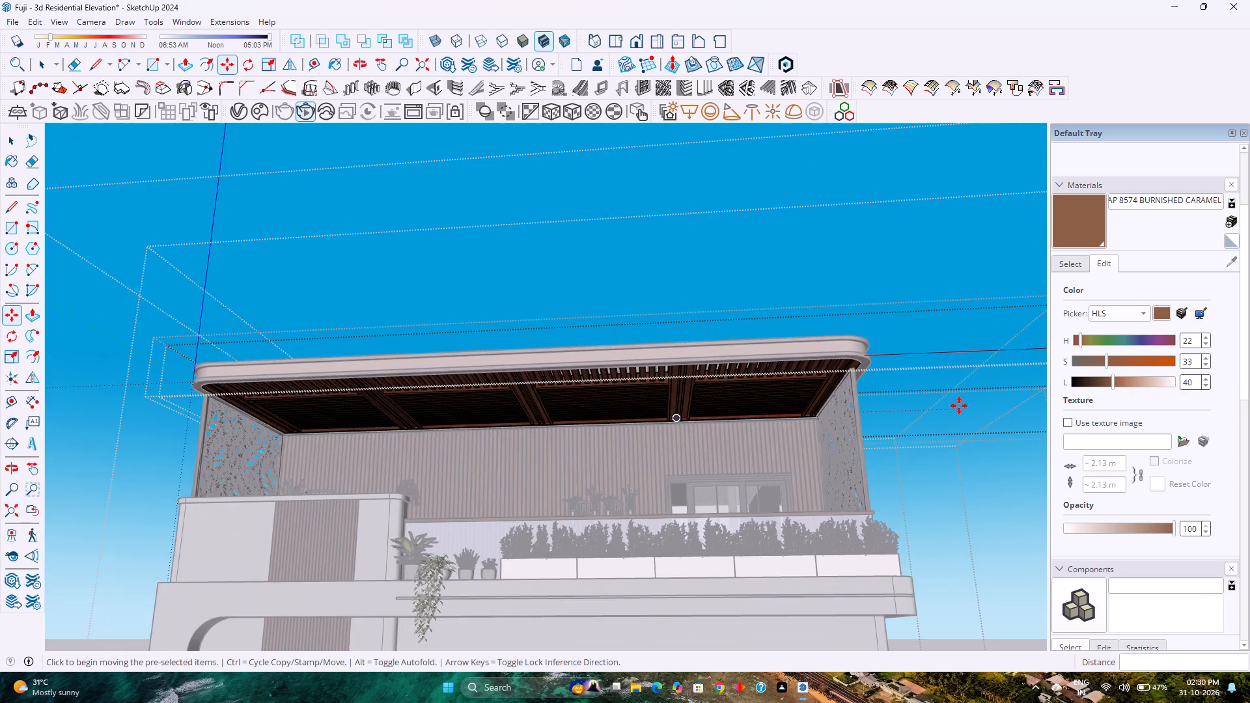
scroll(959, 406, "down", 4)
middle_click_drag(951, 402, 938, 406, "shift")
middle_click_drag(936, 406, 703, 400, "shift")
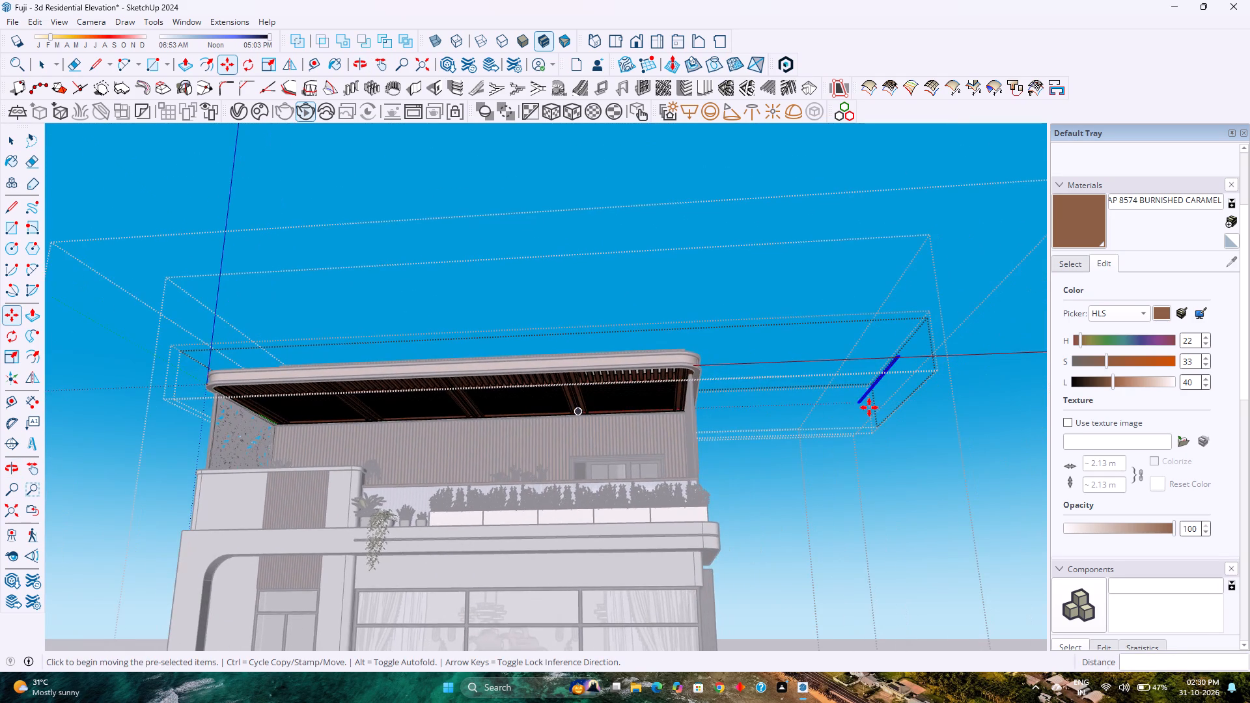
scroll(869, 407, "up", 17)
right_click(859, 395)
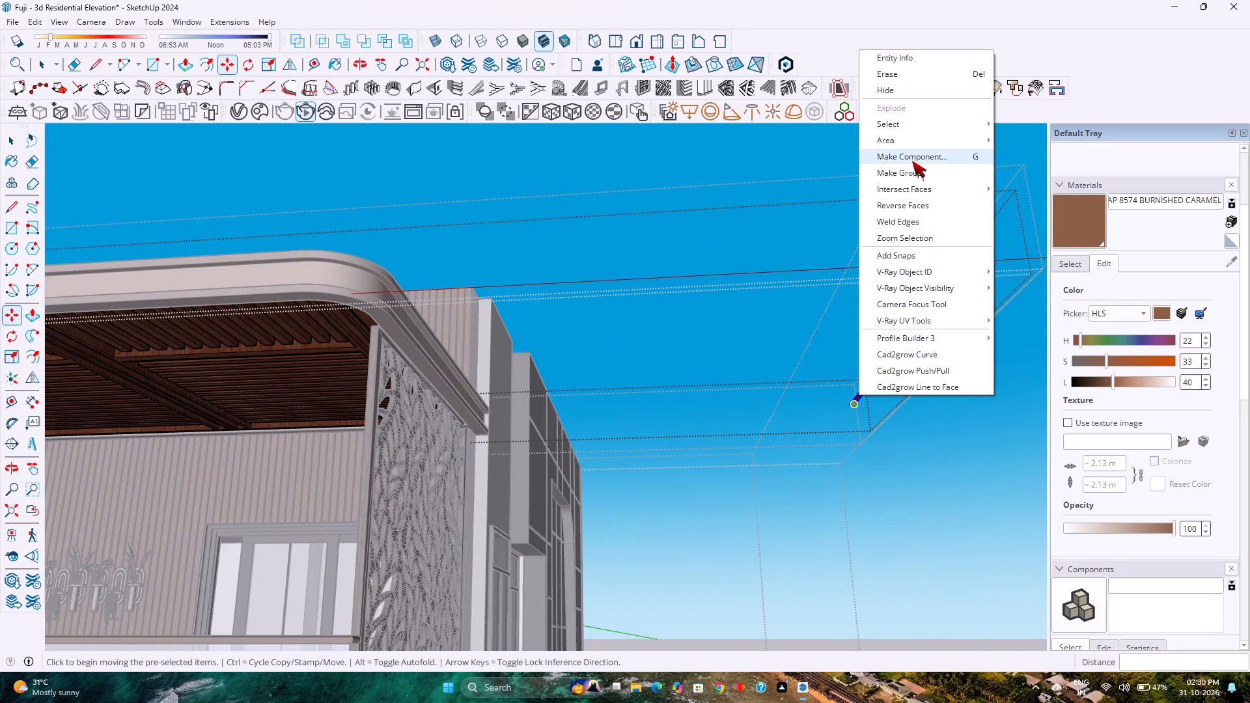
left_click(911, 172)
Open the new strip group and push/pull its face by 0.5" to give it thickness.
scroll(877, 398, "up", 7)
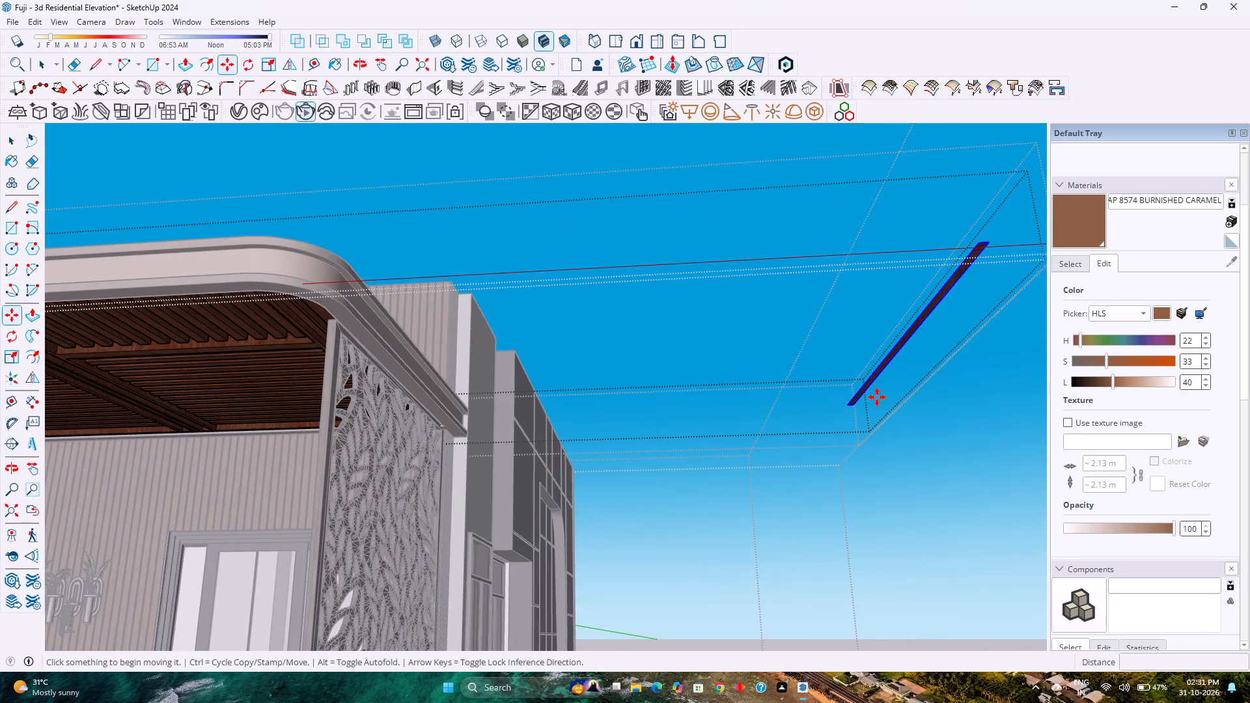
scroll(877, 397, "up", 13)
key("space")
scroll(866, 386, "up", 4)
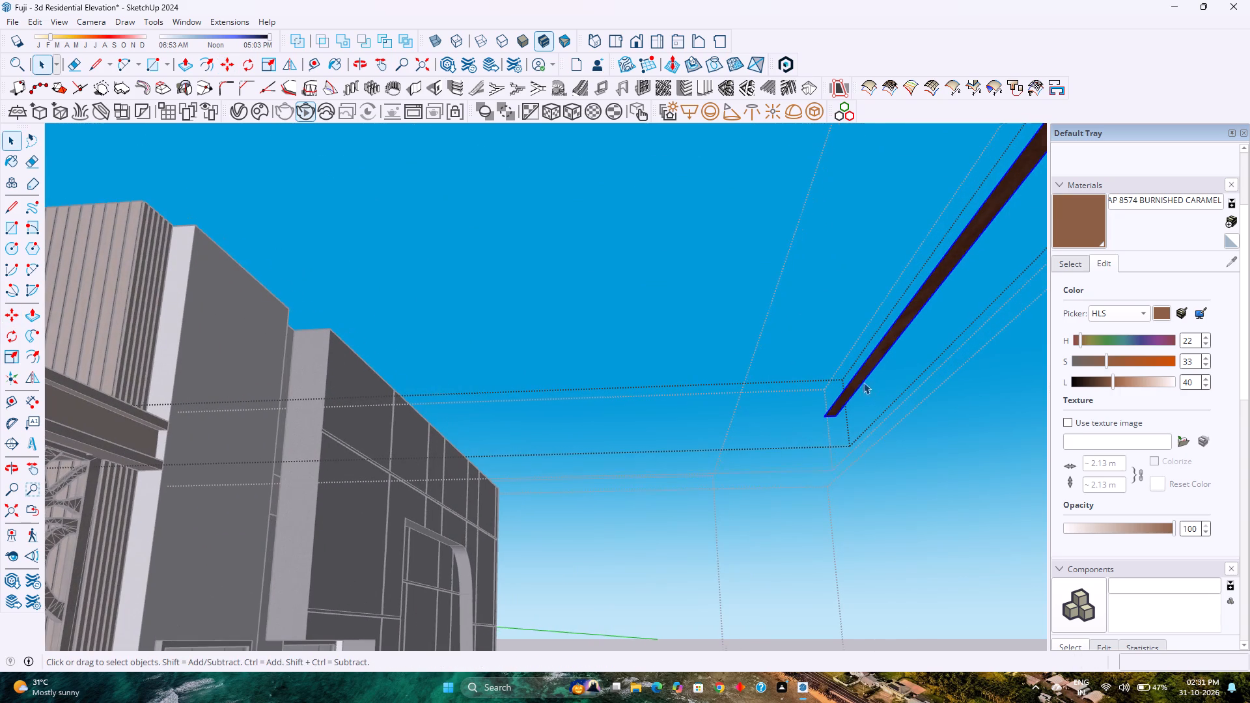
double_click(870, 368)
scroll(870, 368, "up", 11)
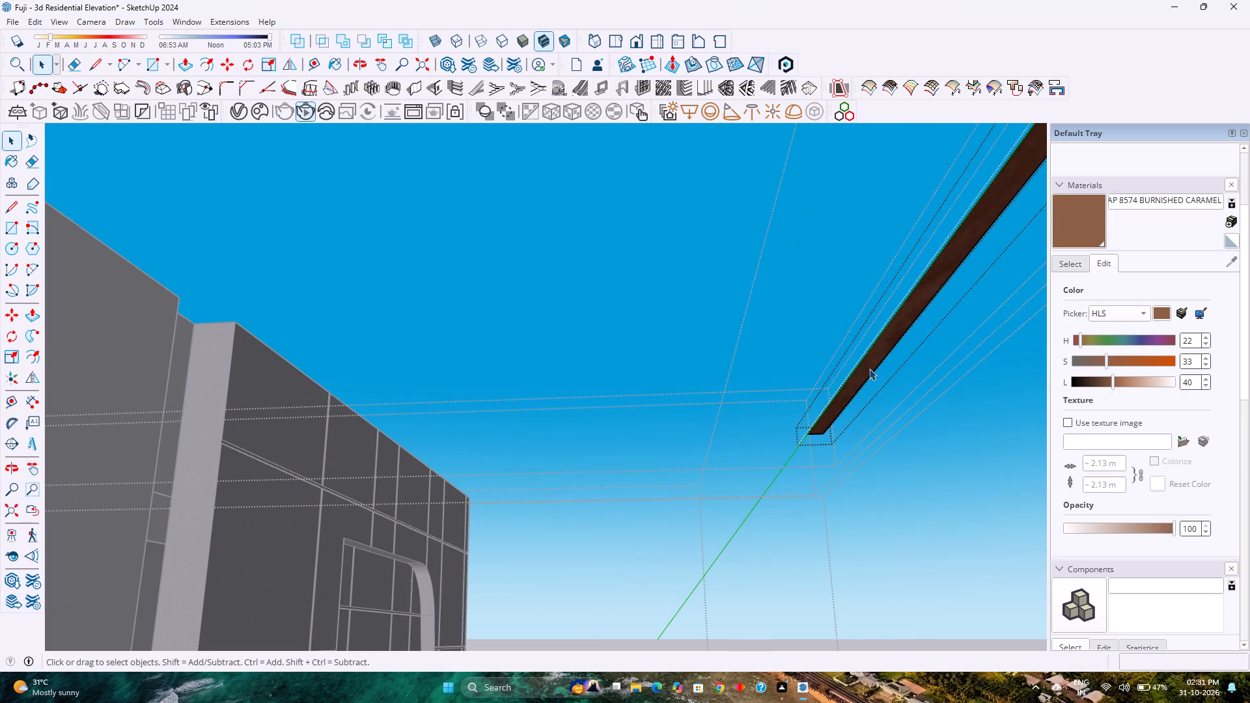
key("p")
left_click(869, 368)
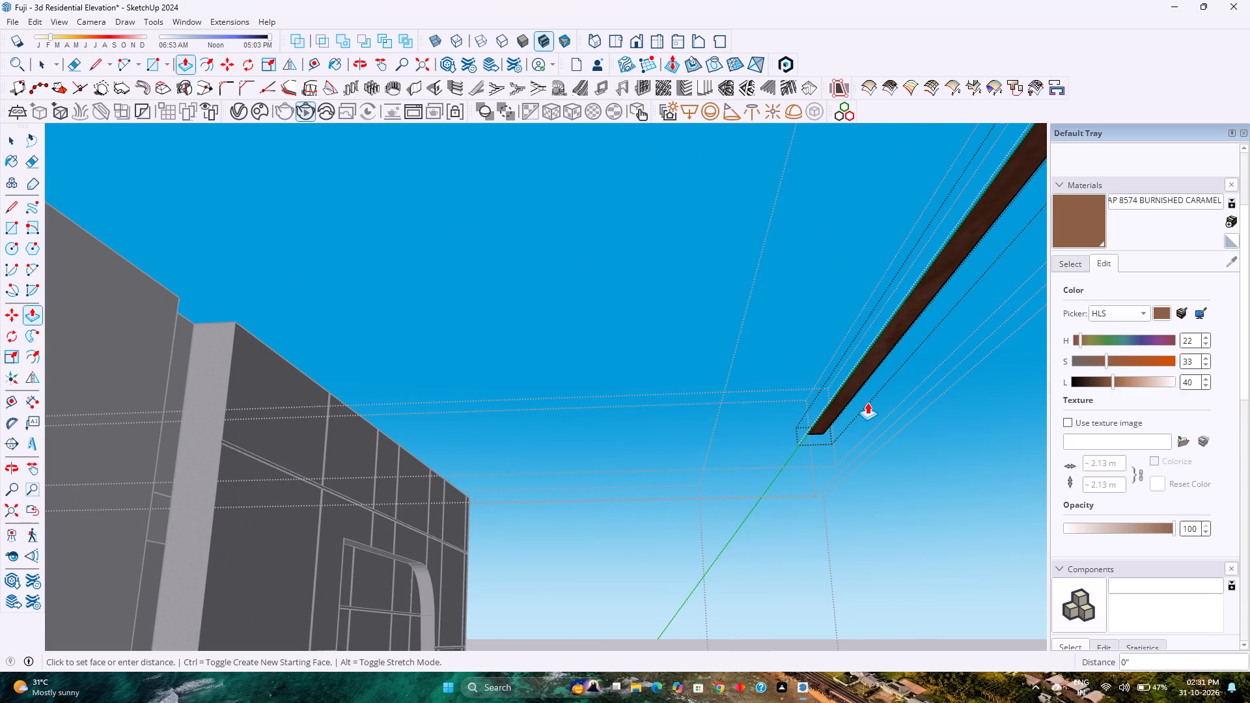
type("0.5")
key("shift+quotedbl")
key("Return")
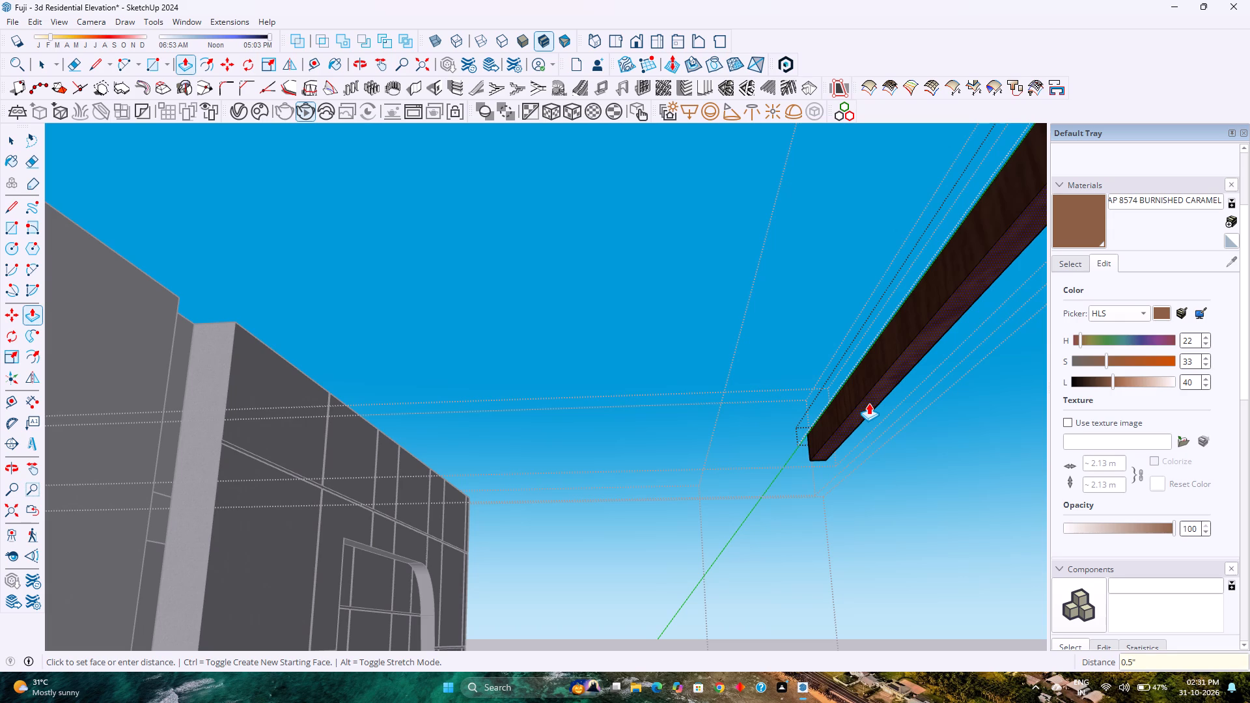
scroll(582, 384, "down", 3)
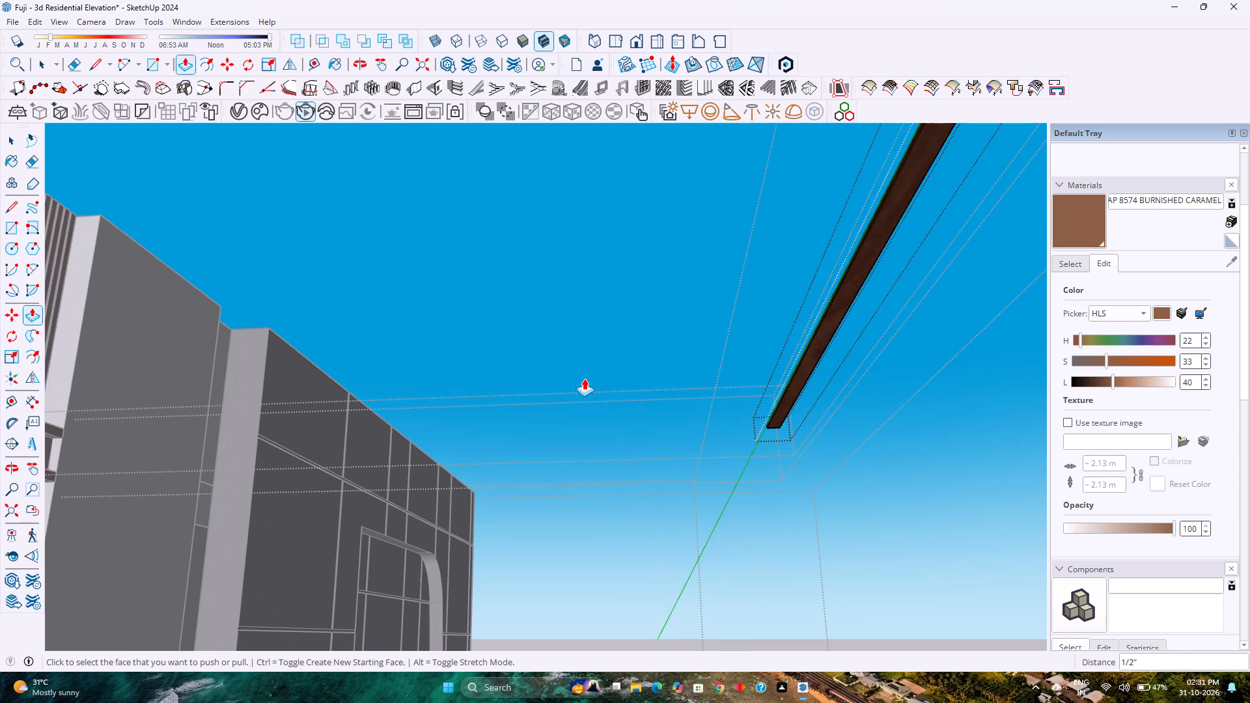
Exit the strip group and select the whole thickened strip beside the building.
scroll(584, 378, "up", 4)
scroll(752, 403, "up", 19)
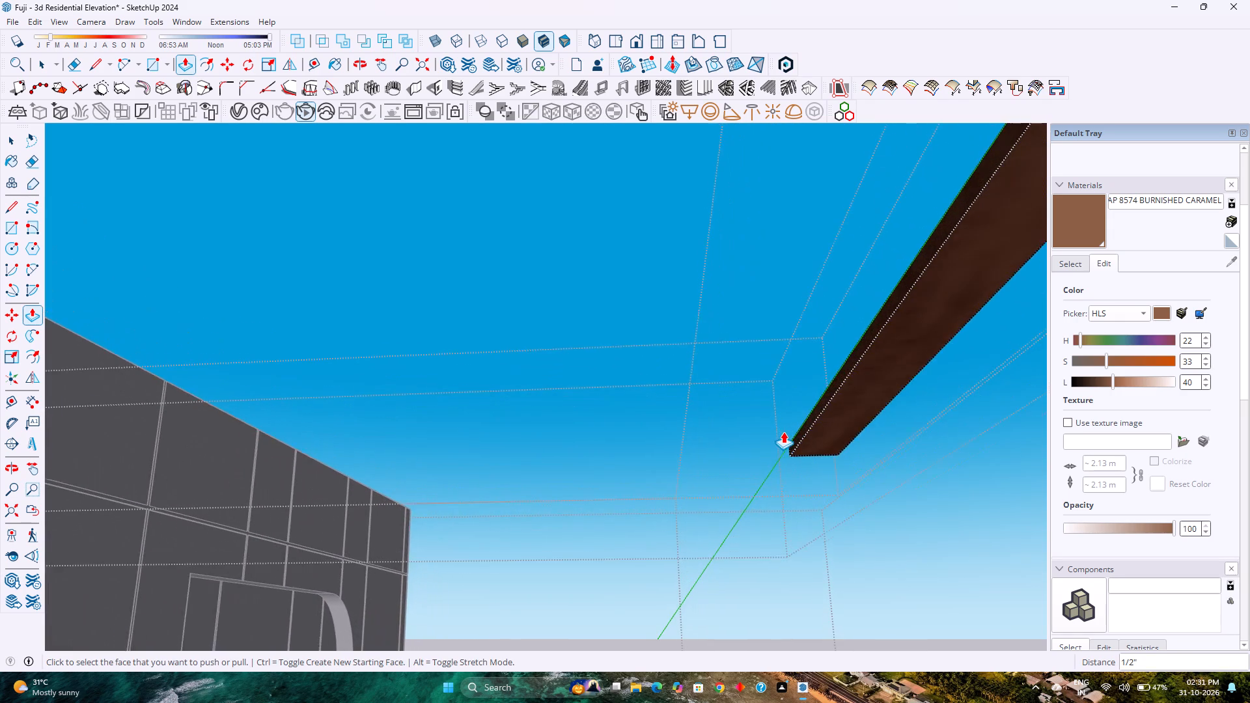
scroll(783, 432, "up", 1)
middle_click_drag(782, 441, 770, 428)
scroll(767, 419, "down", 11)
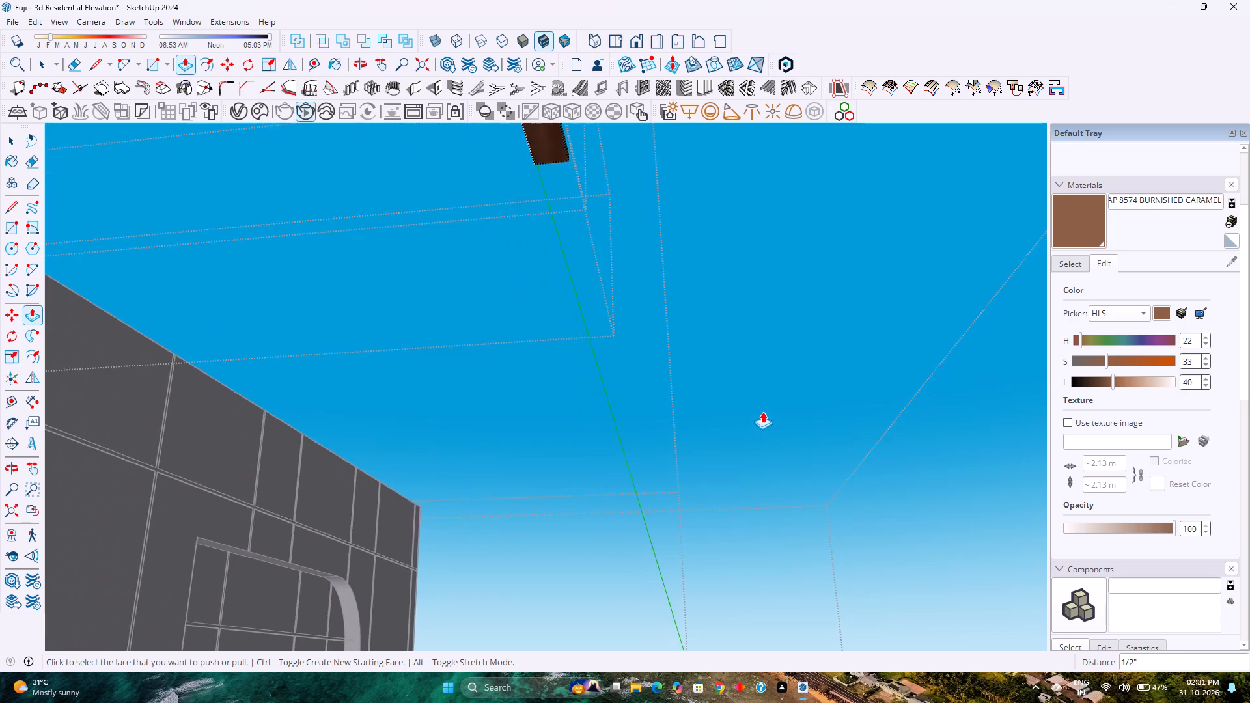
scroll(762, 411, "down", 16)
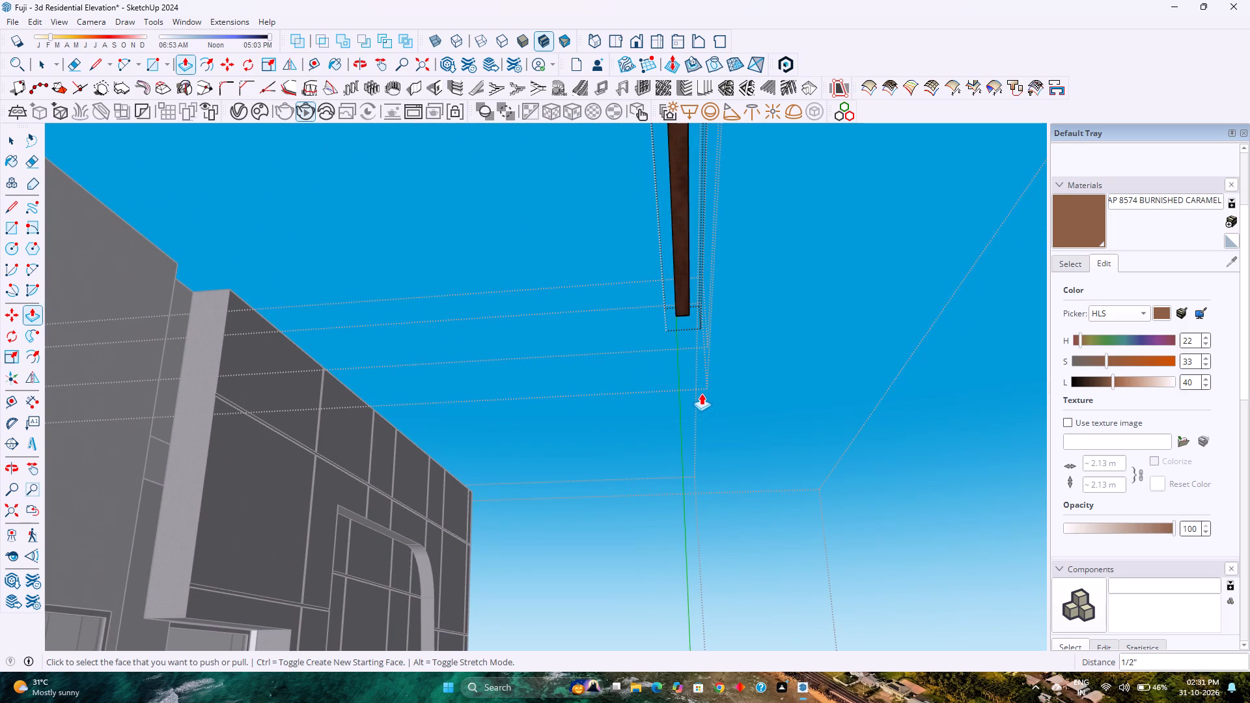
key("space")
scroll(682, 290, "up", 6)
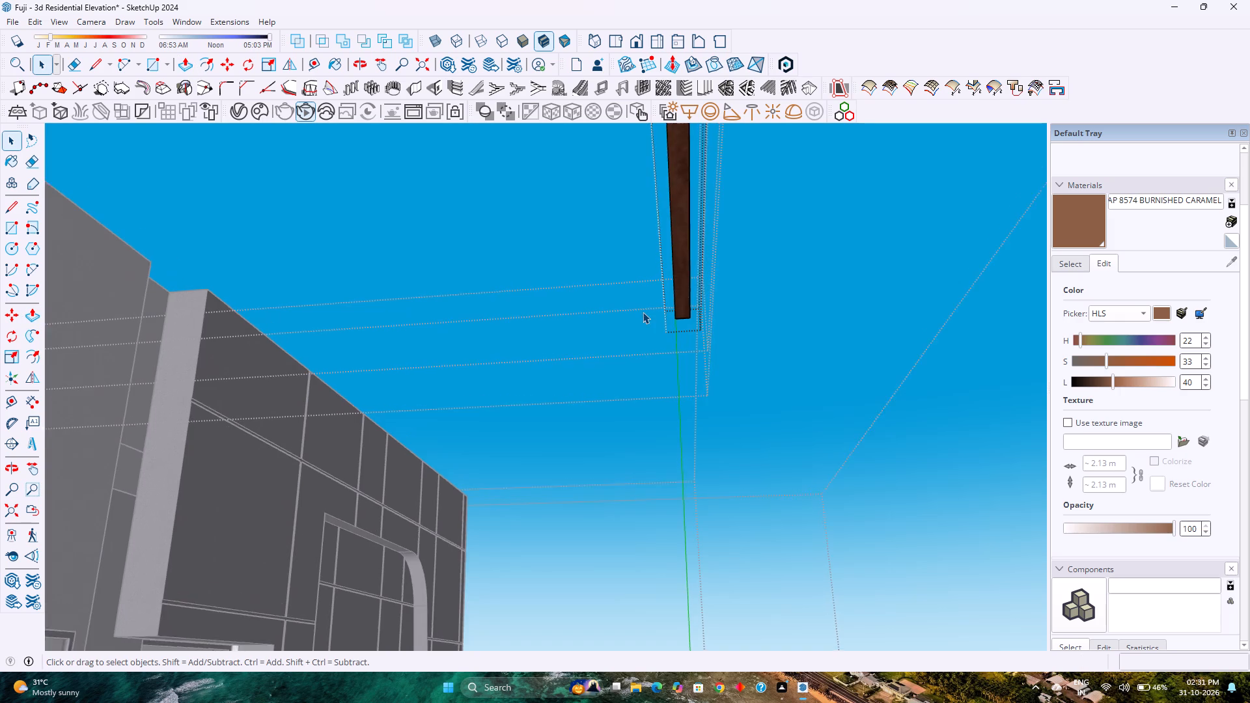
scroll(643, 312, "up", 1)
scroll(641, 314, "down", 3)
middle_click_drag(639, 320, 697, 374)
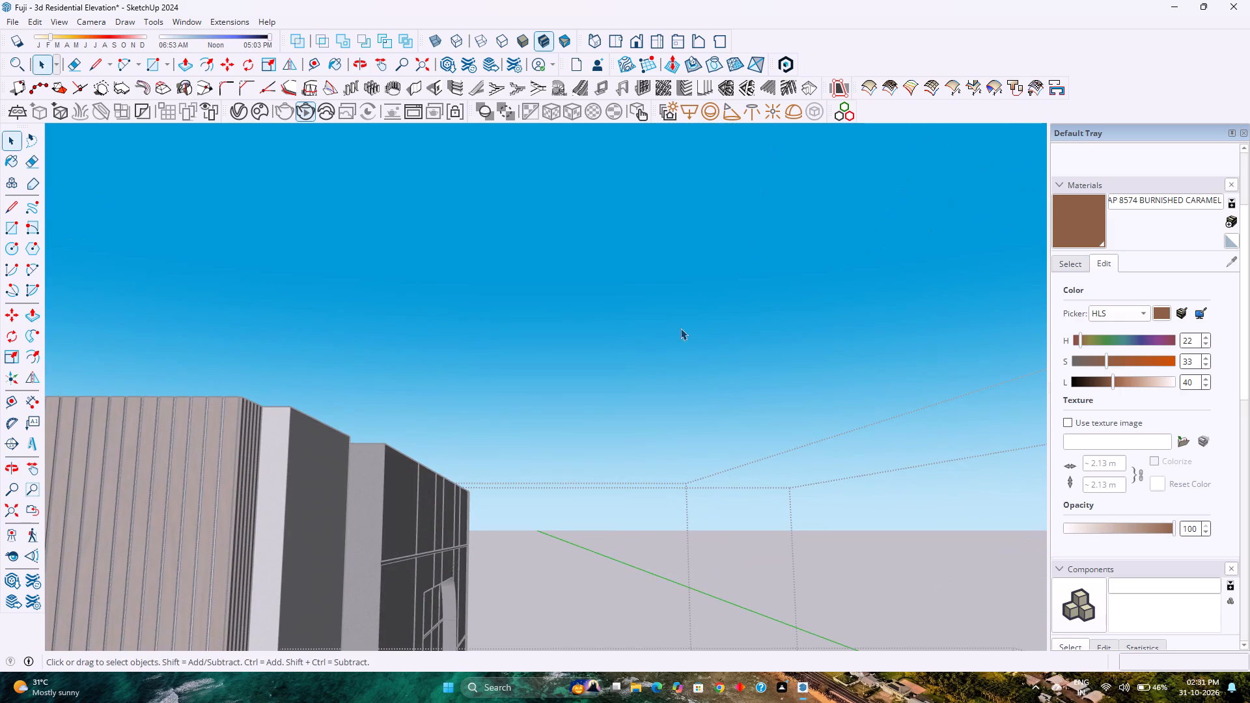
middle_click(680, 328)
scroll(678, 315, "down", 14)
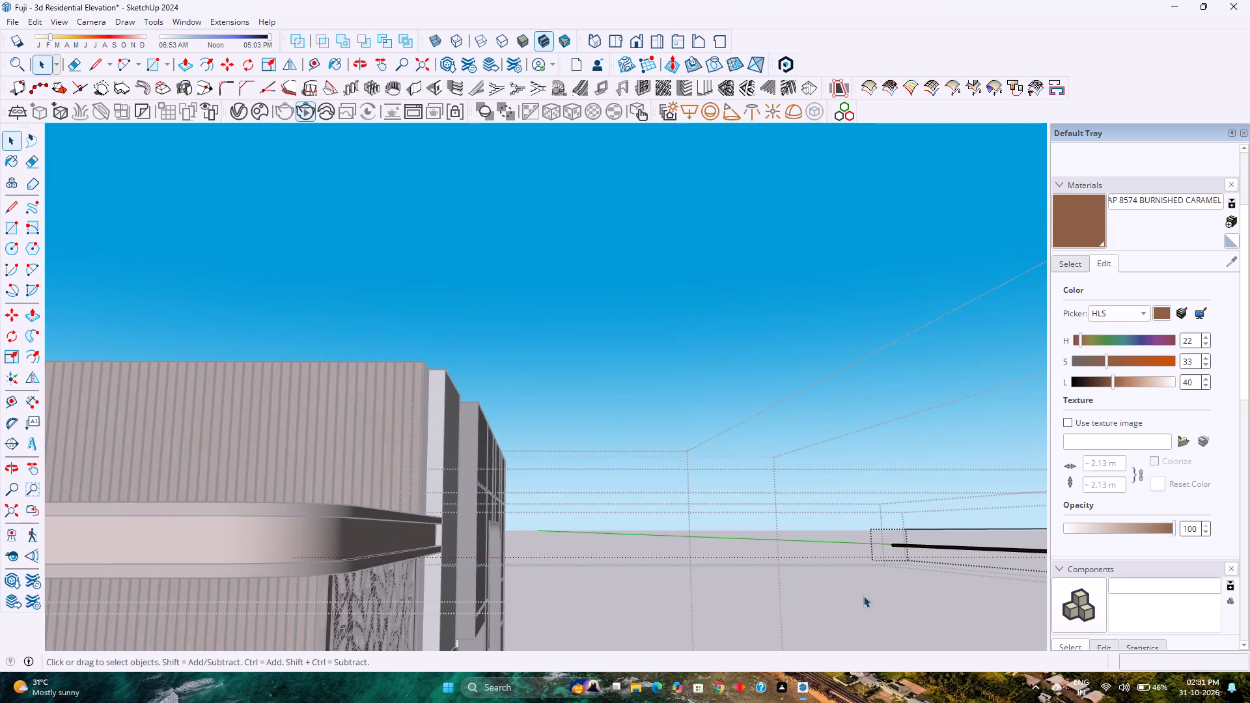
scroll(878, 577, "up", 7)
middle_click_drag(878, 575, 829, 559)
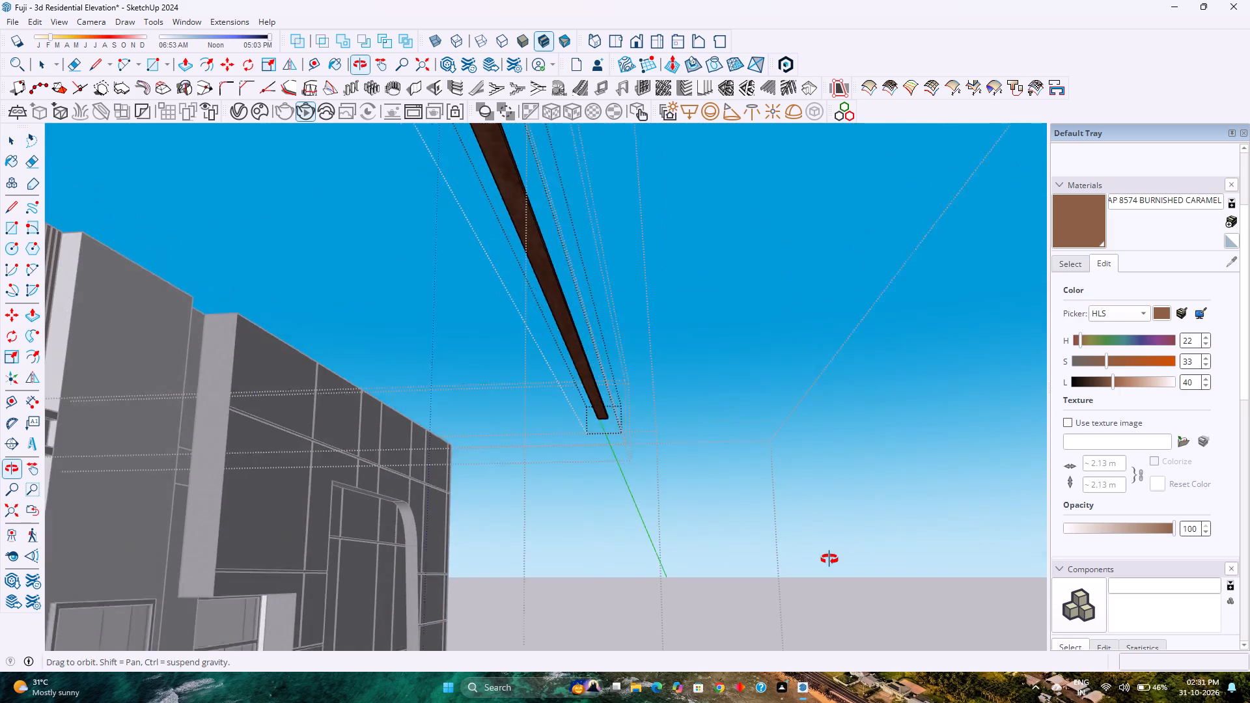
middle_click_drag(829, 559, 827, 566)
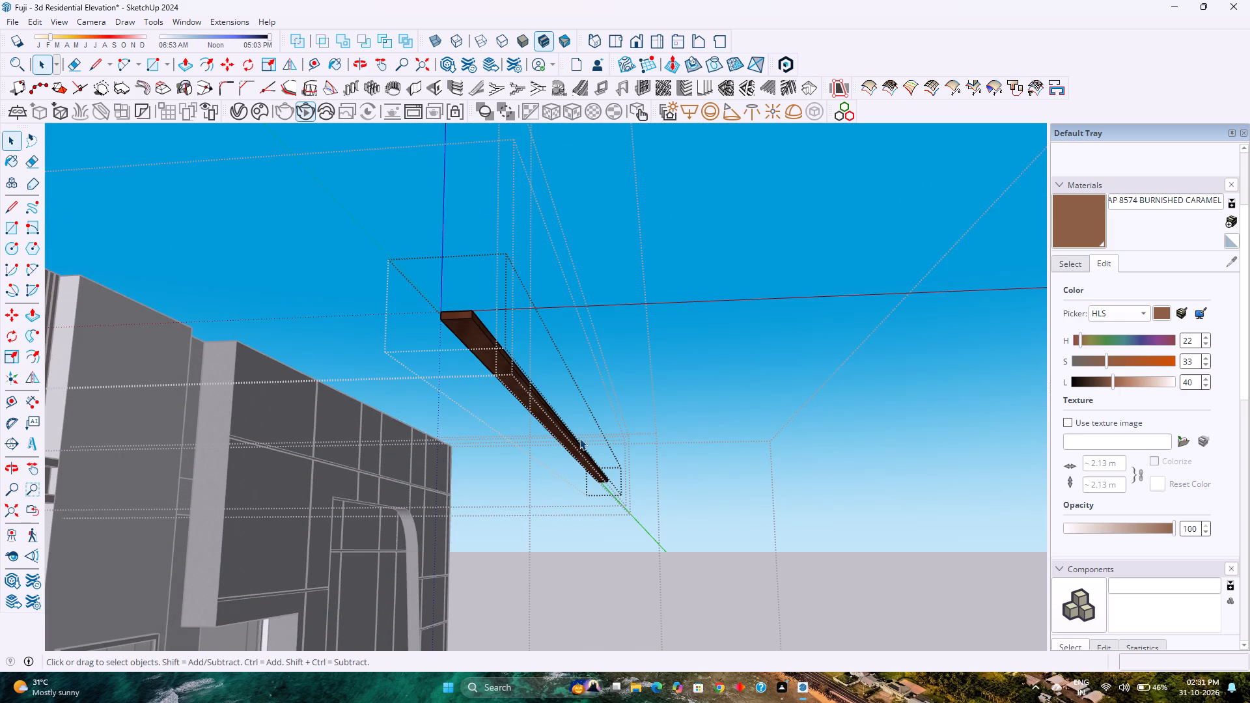
key("Escape")
left_click(465, 325)
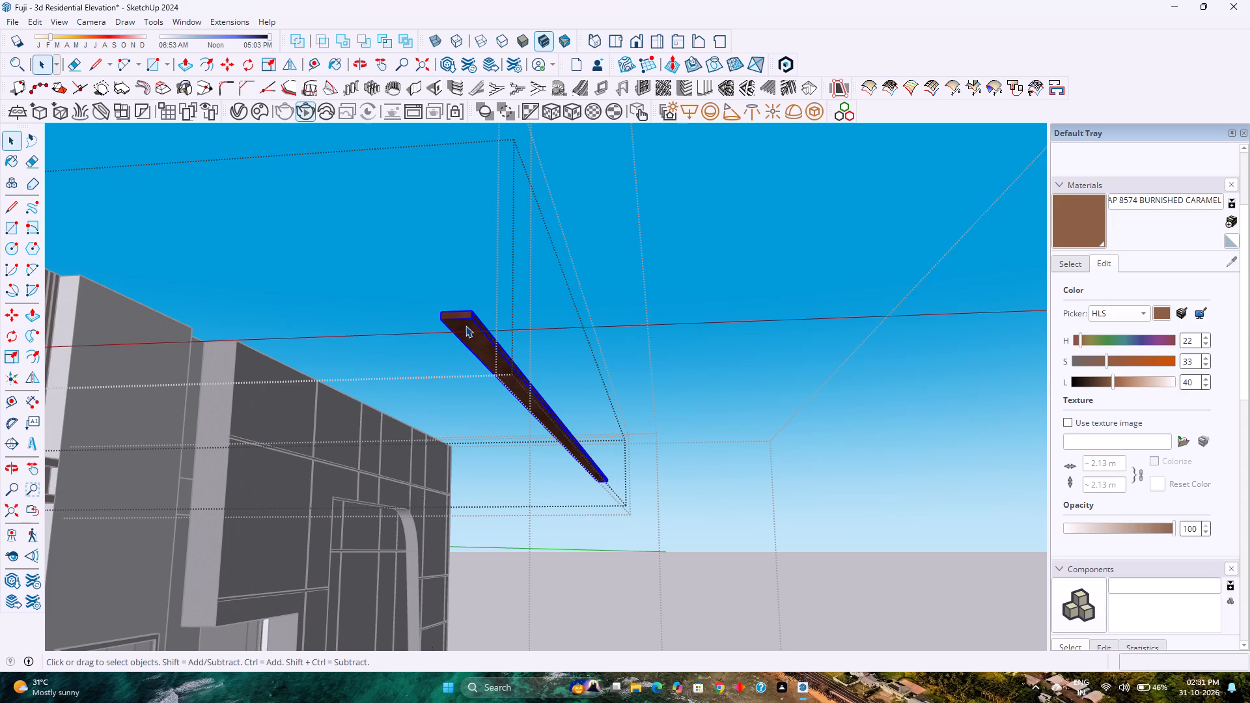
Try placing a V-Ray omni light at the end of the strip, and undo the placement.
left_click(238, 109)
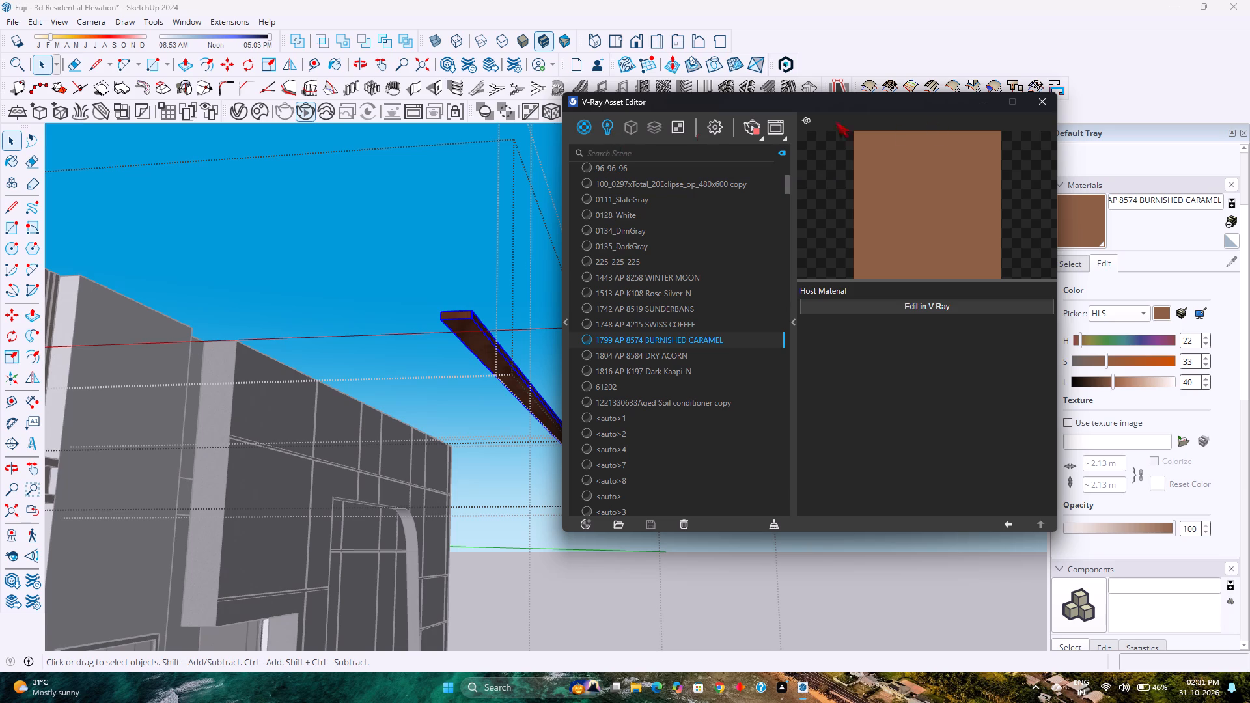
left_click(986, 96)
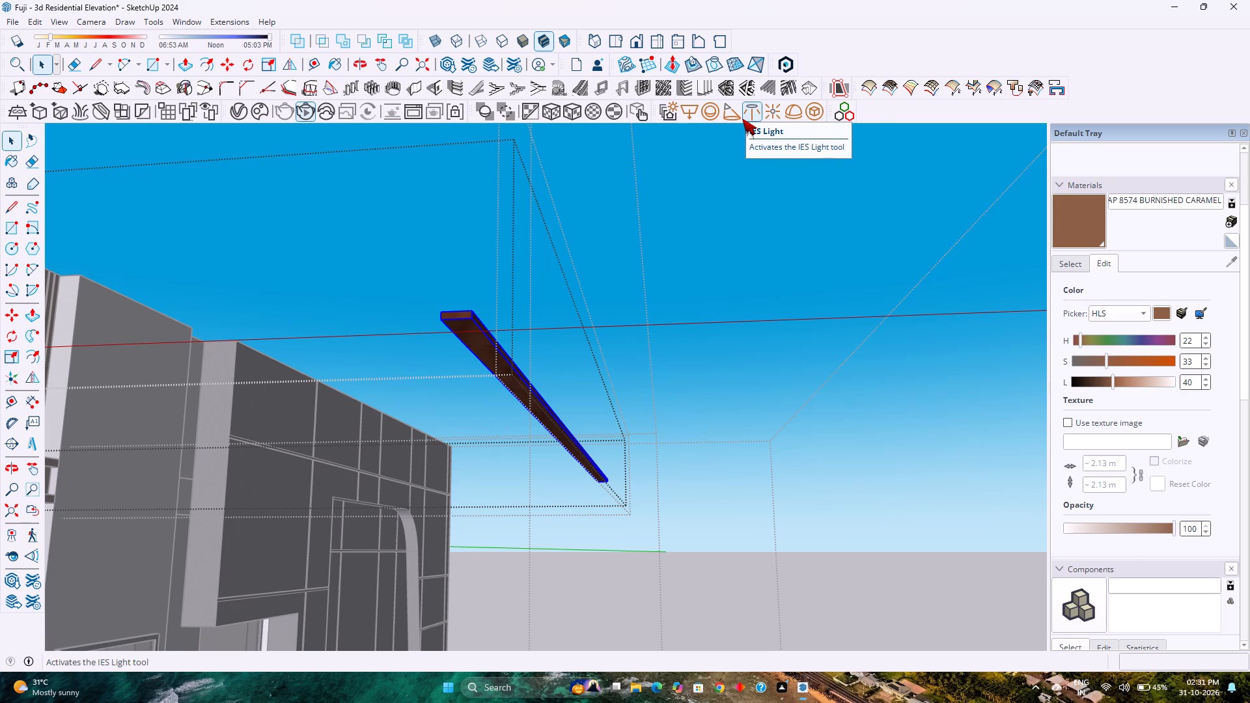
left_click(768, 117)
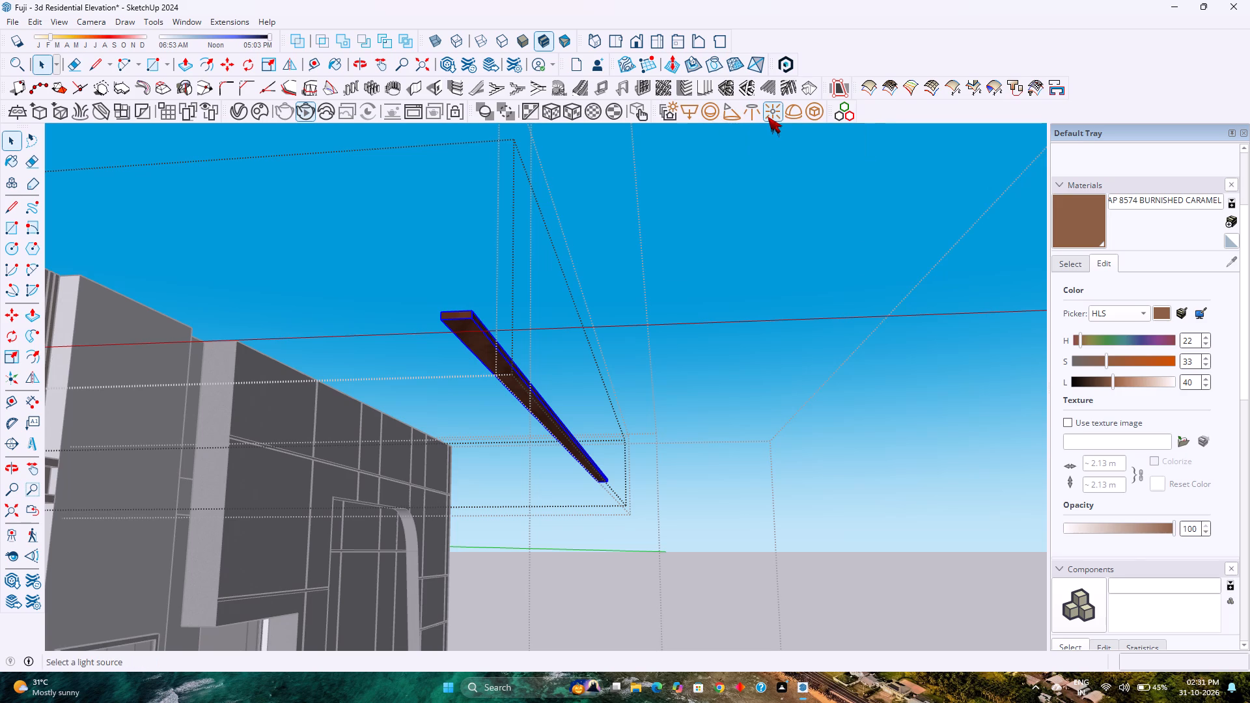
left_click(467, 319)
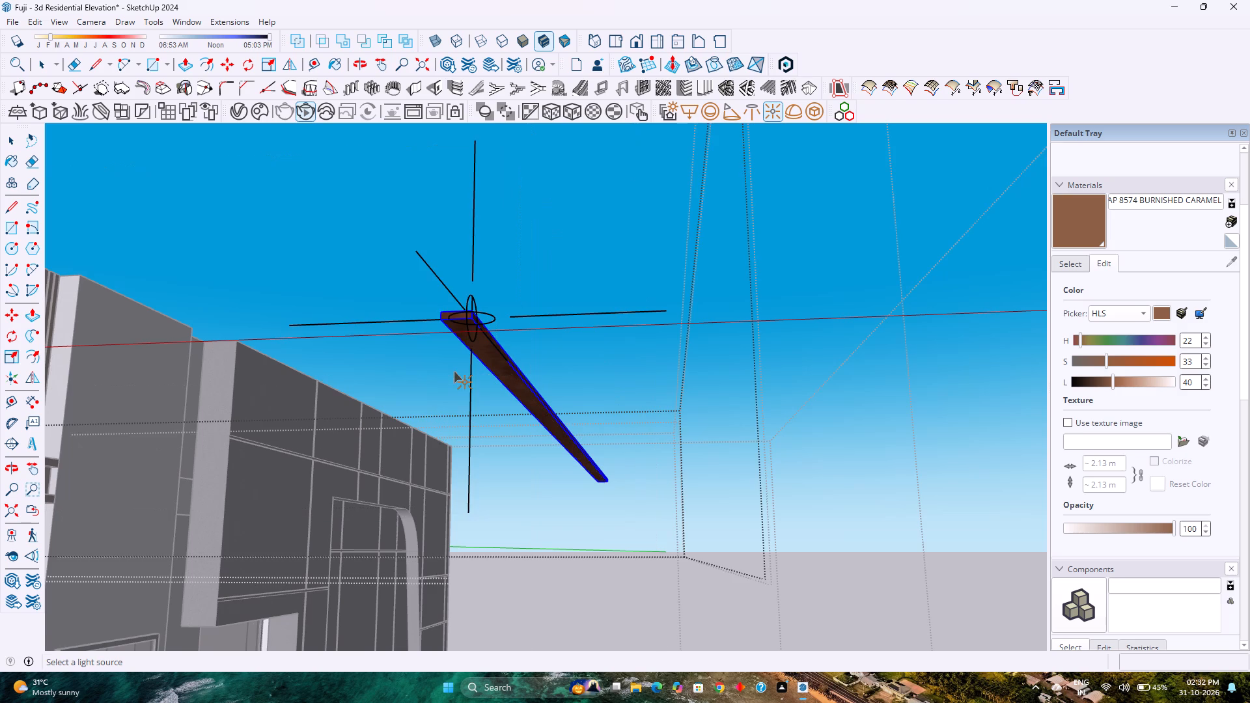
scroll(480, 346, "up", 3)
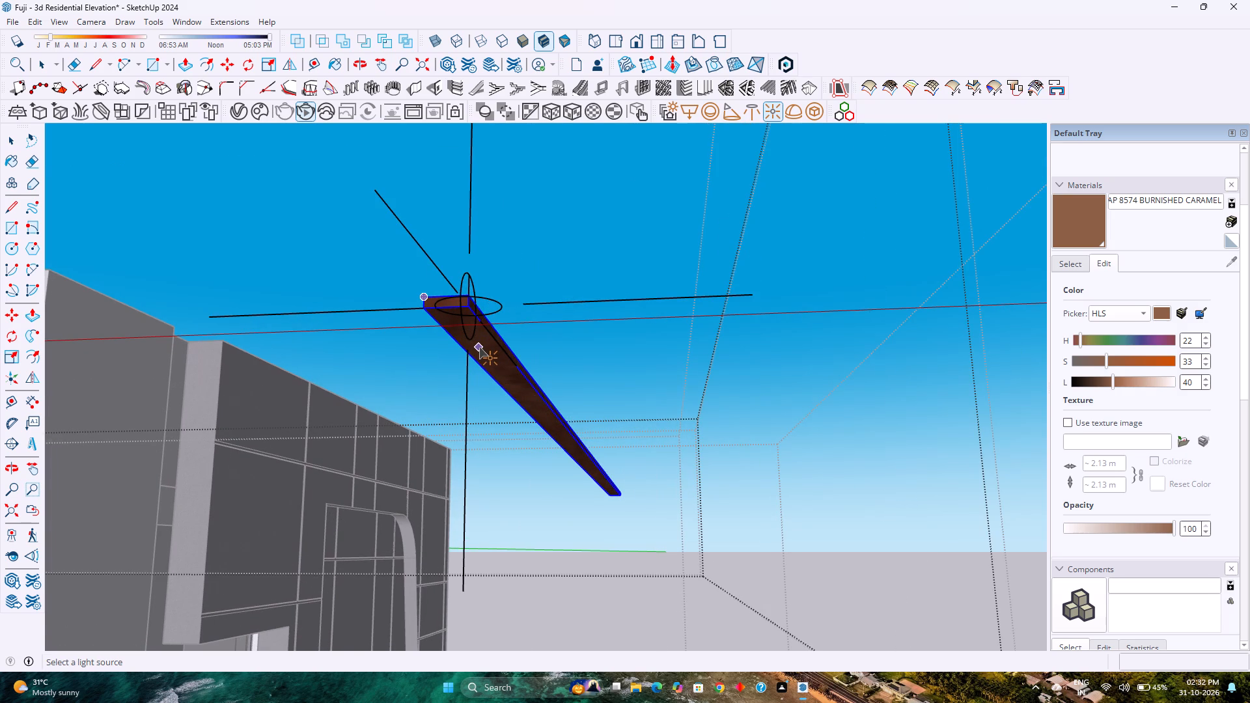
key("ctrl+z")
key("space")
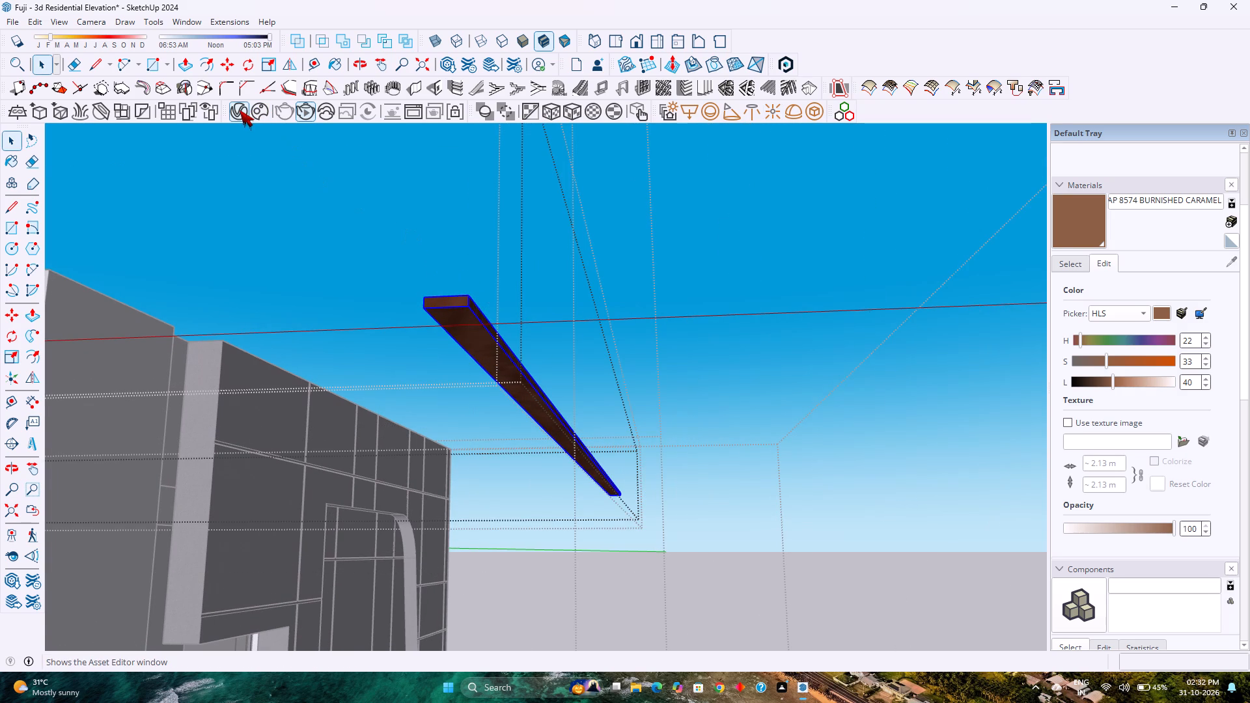
Create a new Emissive material in the V-Ray Asset Editor.
left_click(240, 110)
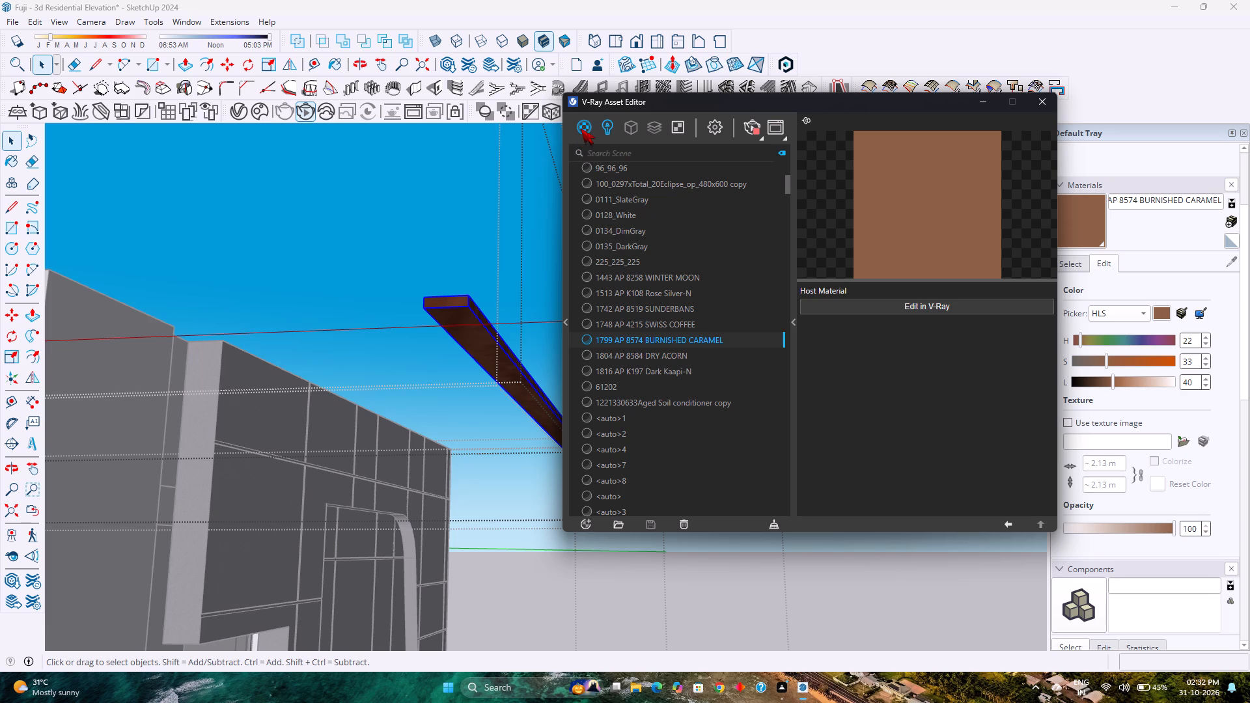
right_click(581, 128)
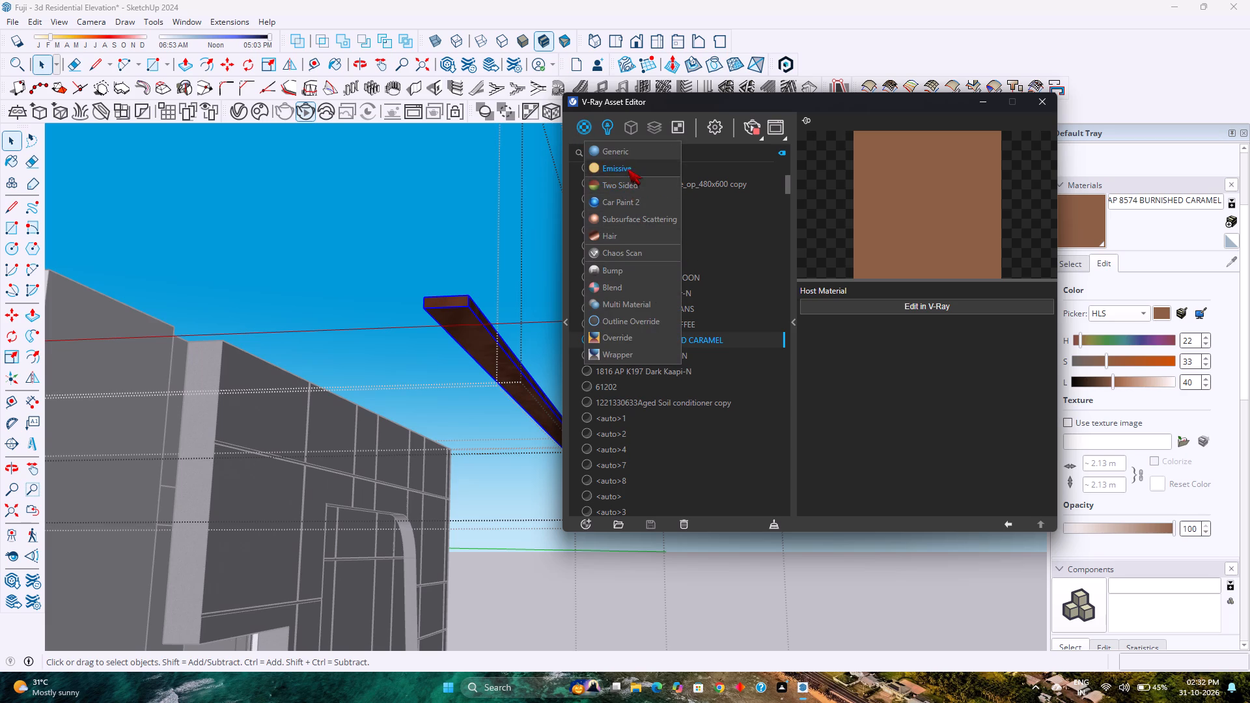
left_click(628, 169)
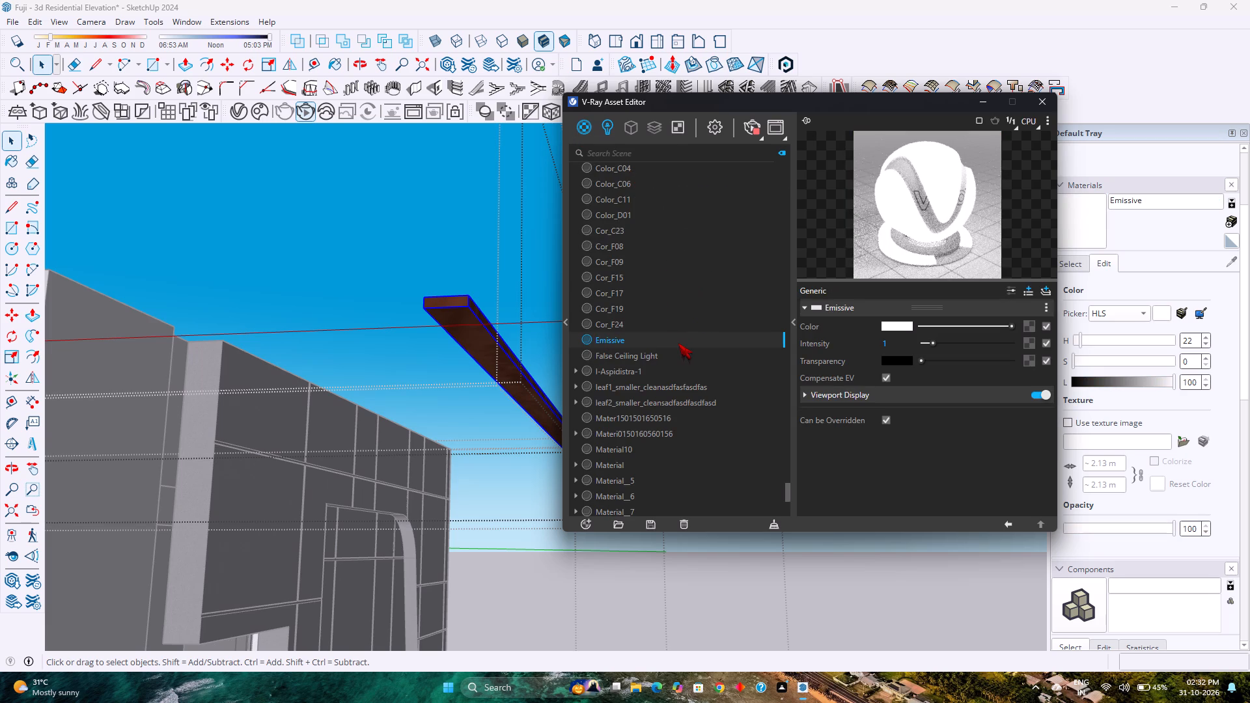
Rename the new emissive material as 1st Floor FC Light.
right_click(678, 343)
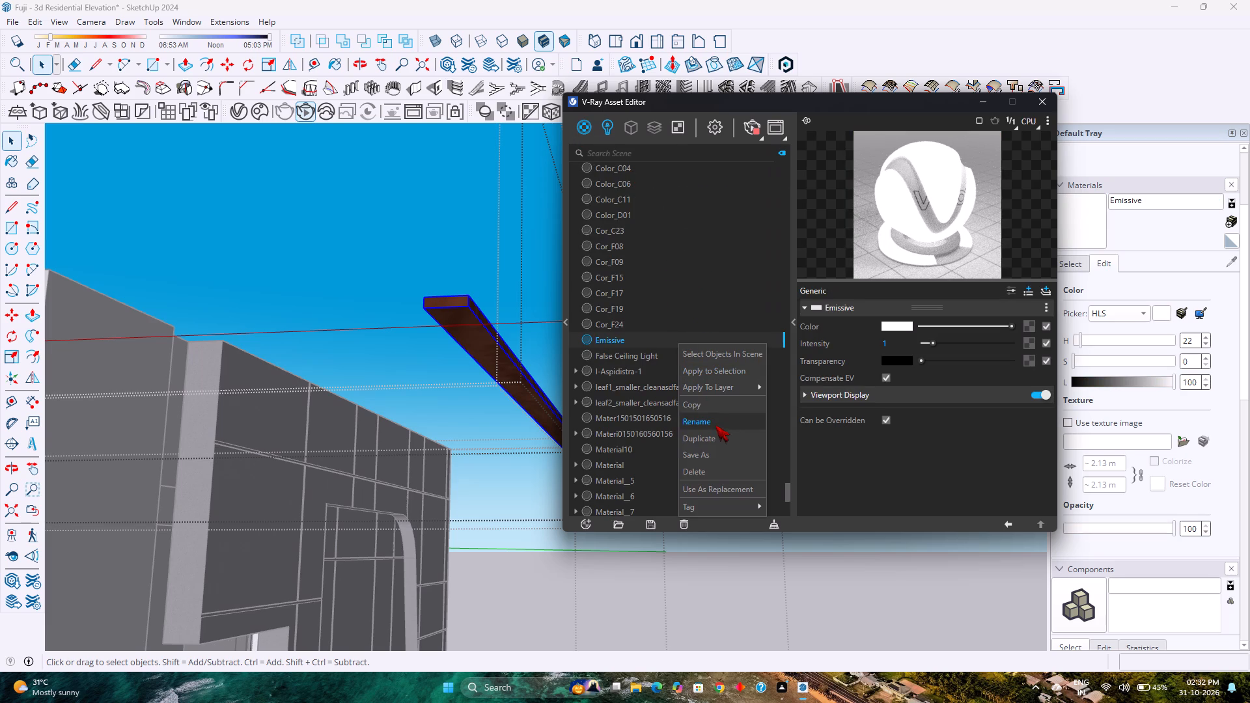
left_click(715, 425)
key("BackSpace")
key("BackSpace")
key("BackSpace")
key("BackSpace")
key("BackSpace")
key("BackSpace")
key("BackSpace")
key("BackSpace")
key("BackSpace")
key("BackSpace")
key("BackSpace")
key("BackSpace")
key("BackSpace")
key("BackSpace")
key("BackSpace")
key("BackSpace")
key("BackSpace")
key("BackSpace")
key("BackSpace")
key("BackSpace")
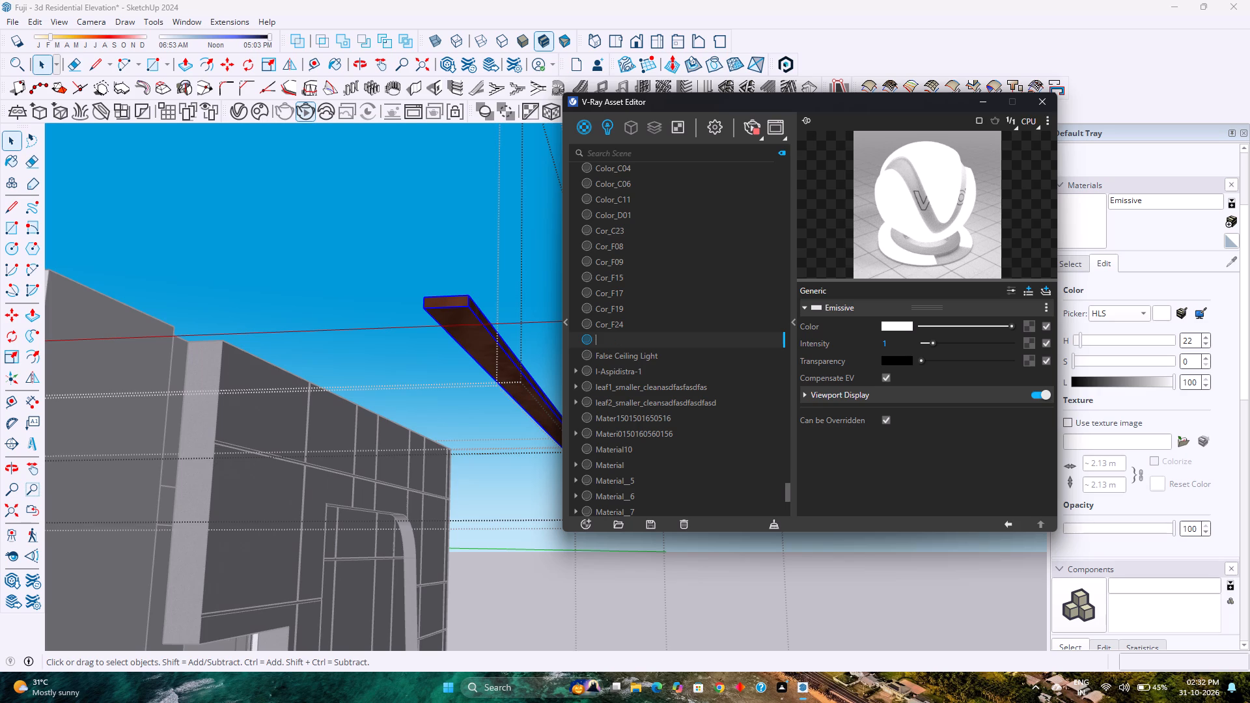
type("1st f")
key("BackSpace")
type("Floor")
key("space")
type("Fc")
key("BackSpace")
key("shift+c")
key("shift+l")
key("BackSpace")
key("space")
type("Light")
key("Return")
Set the emissive colour to a warm cream of about R 0.987, G 0.895, B 0.732.
left_click(908, 322)
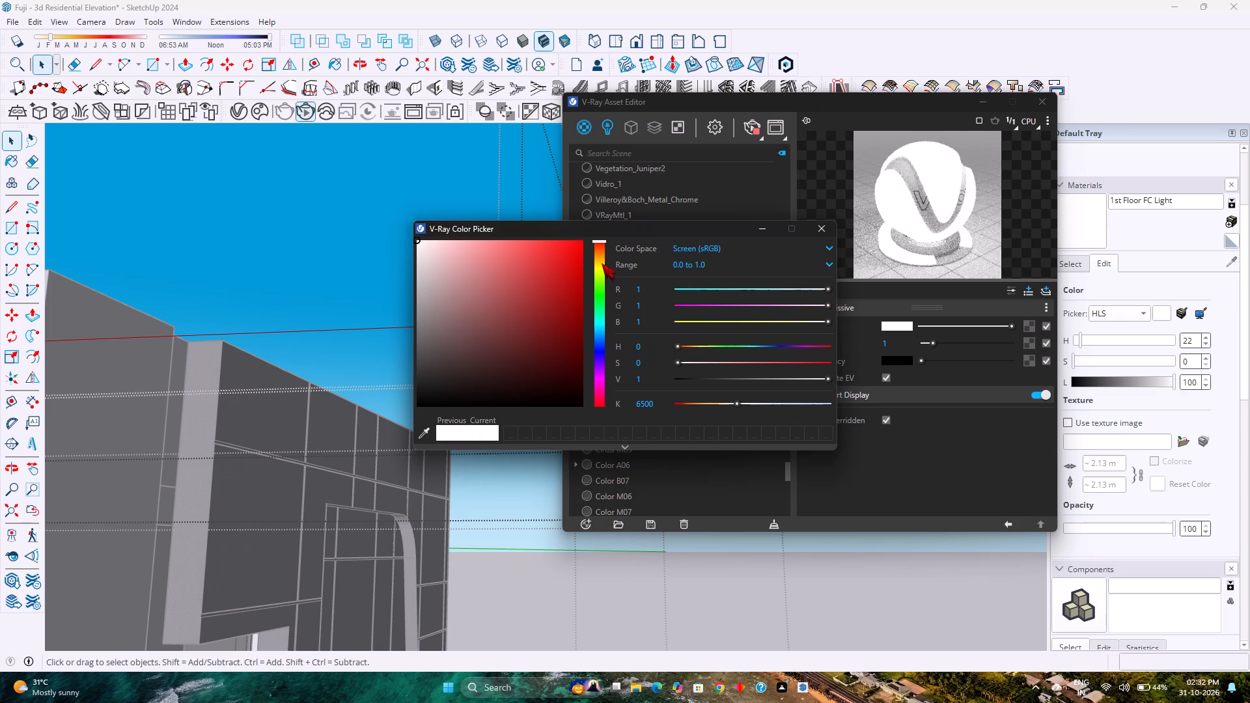
left_click(602, 263)
left_click(600, 258)
left_click(447, 243)
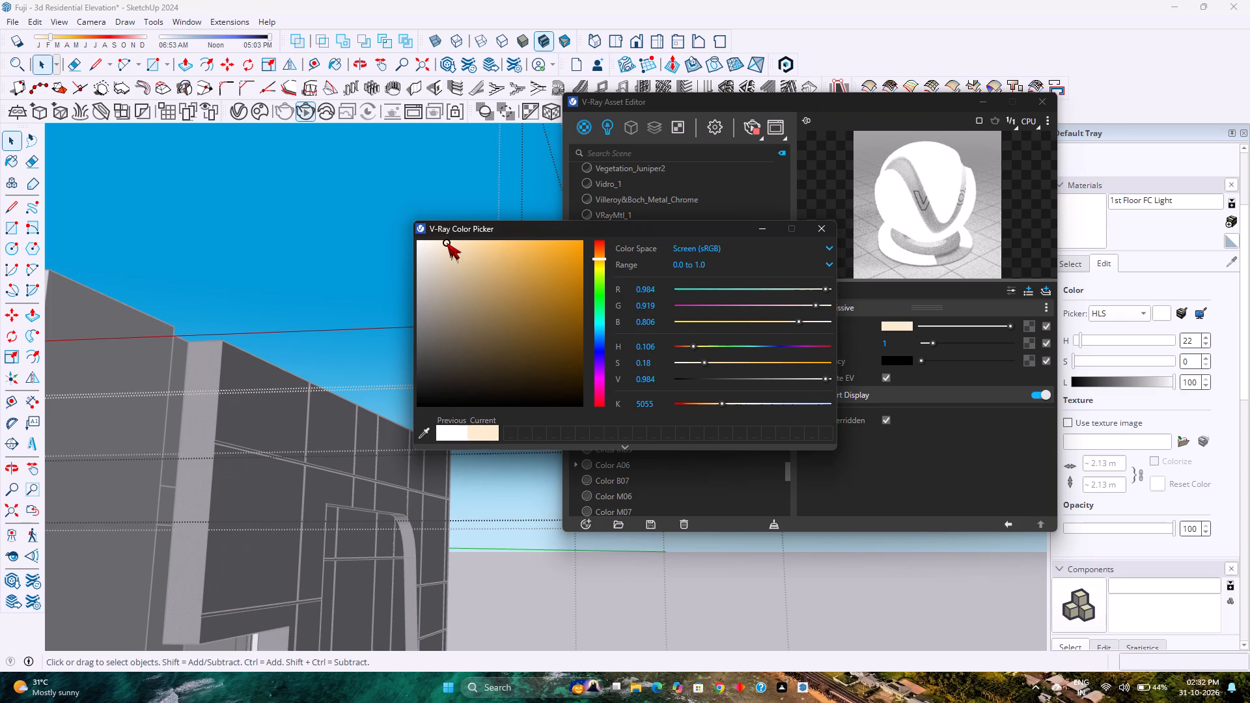
left_click(460, 242)
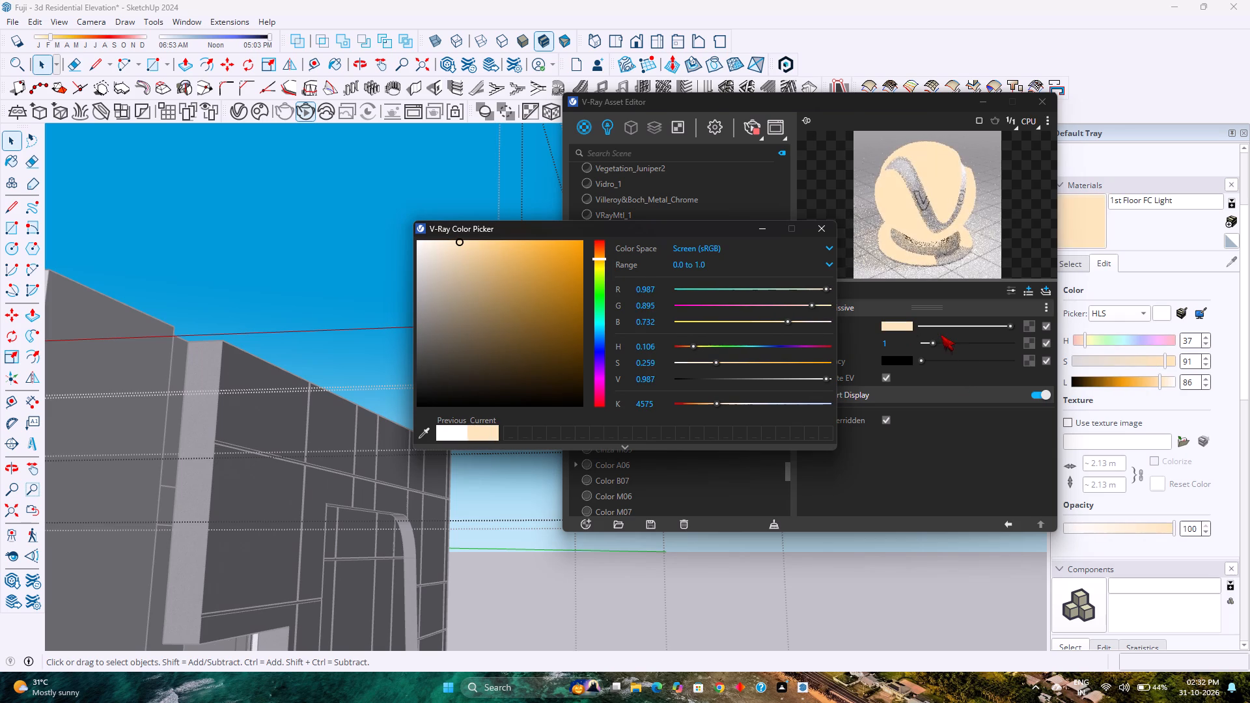
Raise the 1st Floor FC Light material's intensity to 9.8 and close the colour picker.
left_click(936, 339)
left_click_drag(934, 342, 1010, 344)
left_click(531, 234)
left_click(826, 230)
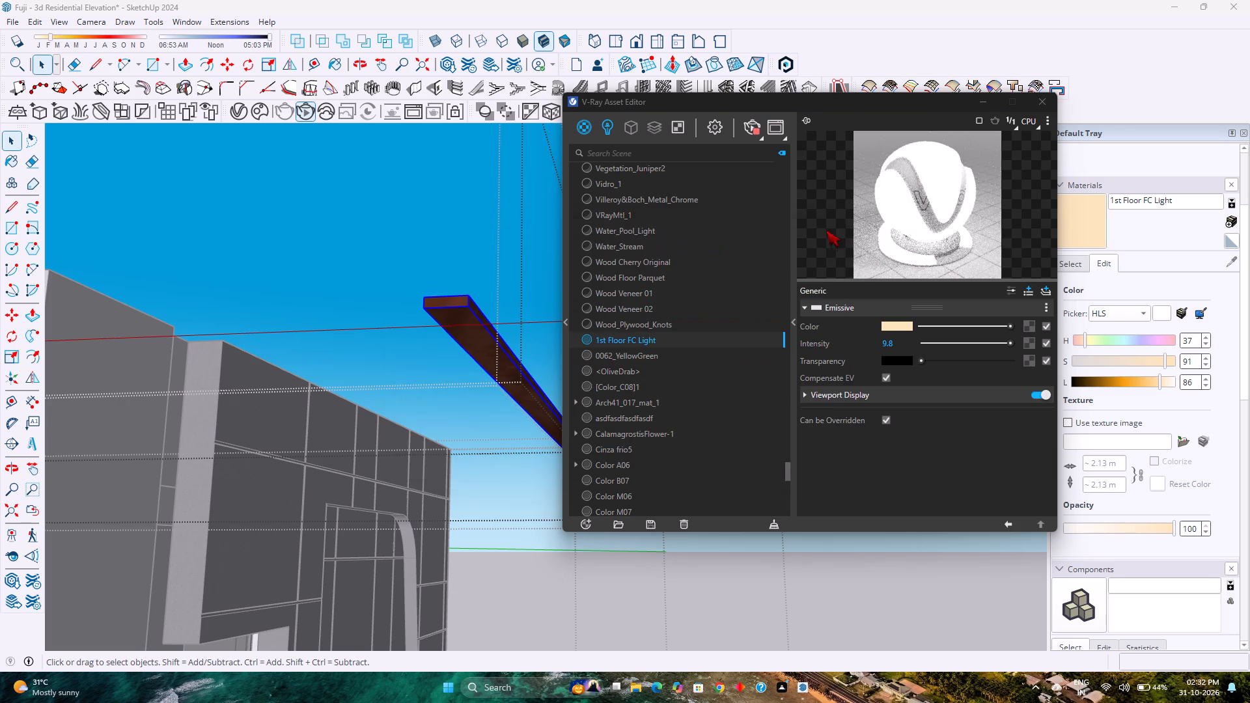
Apply the 1st Floor FC Light material to the selected strip group and close the Asset Editor.
right_click(669, 340)
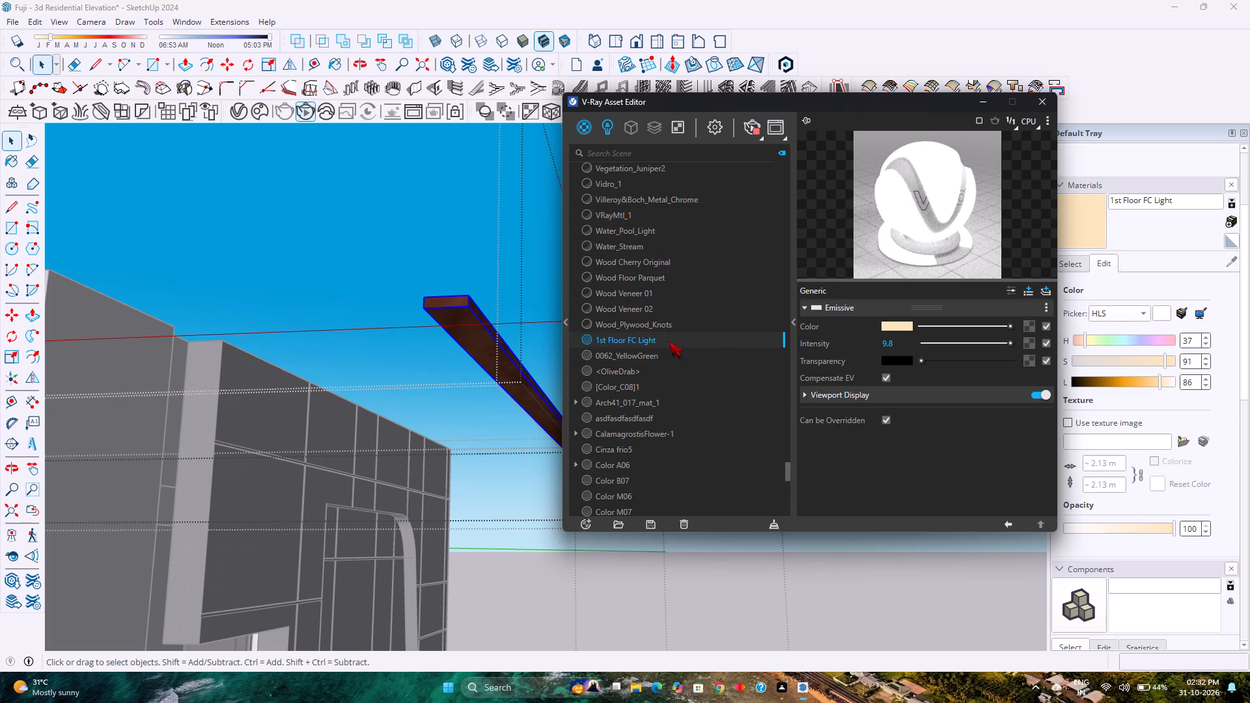
left_click(722, 366)
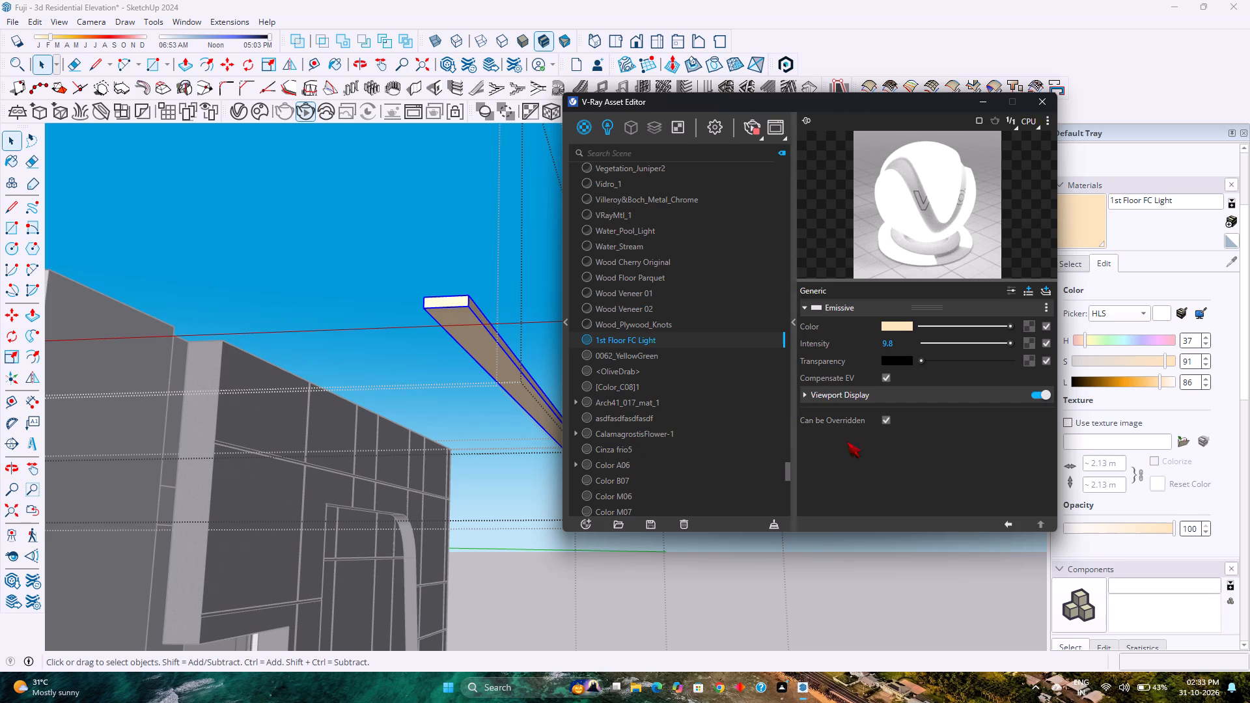
left_click(1038, 100)
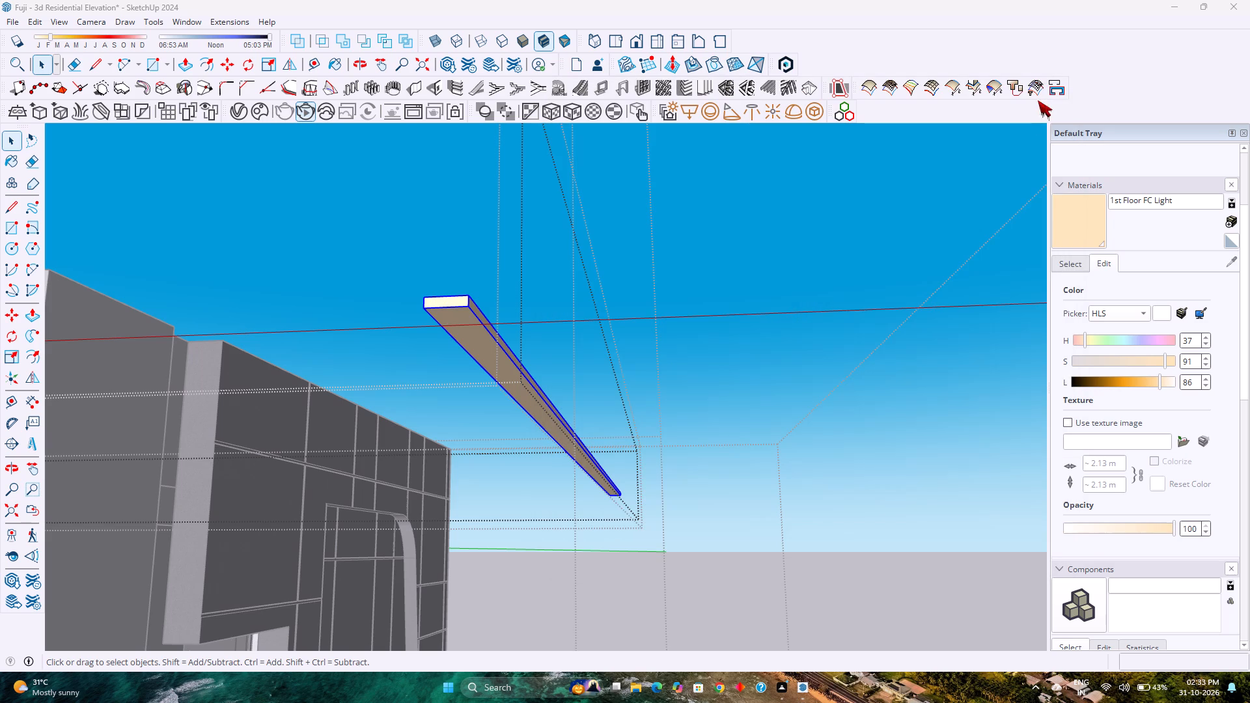
Move the selected light strip 20' along the red axis, back toward the balcony canopy.
key("m")
scroll(467, 317, "down", 9)
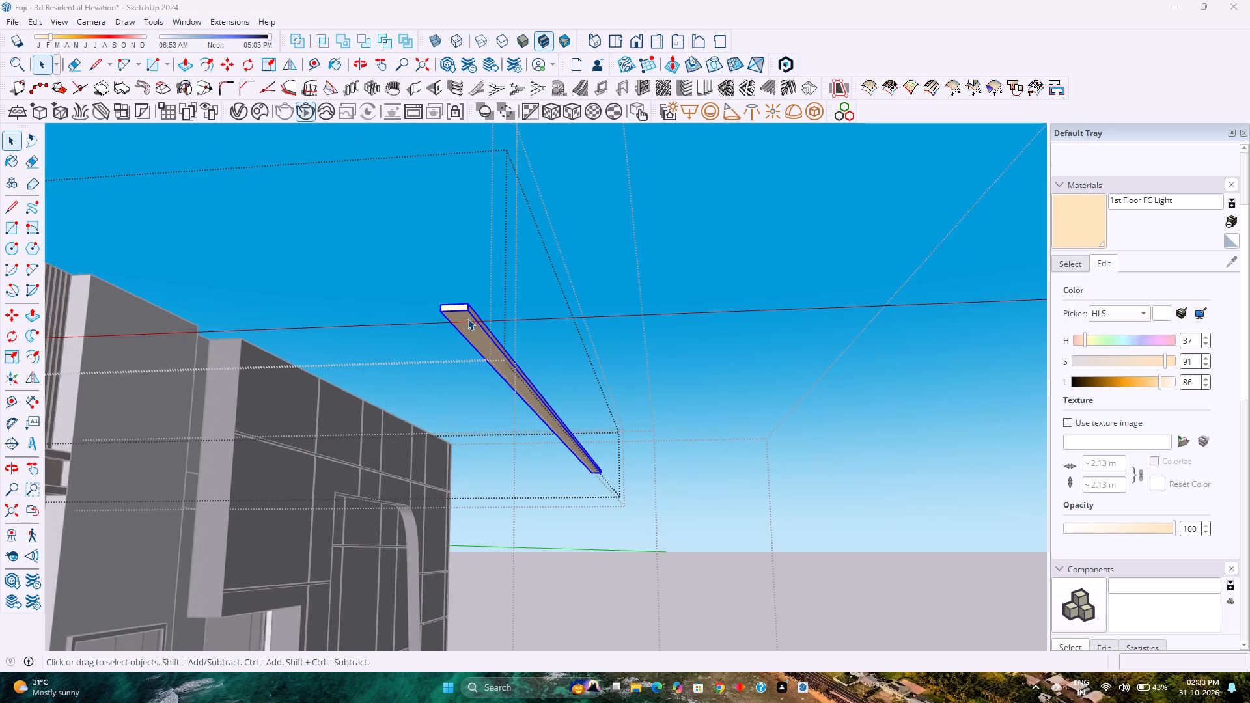
key("m")
scroll(468, 310, "up", 3)
scroll(468, 311, "down", 3)
scroll(468, 311, "up", 3)
scroll(468, 311, "down", 4)
scroll(468, 311, "up", 4)
scroll(468, 311, "down", 4)
scroll(468, 311, "up", 2)
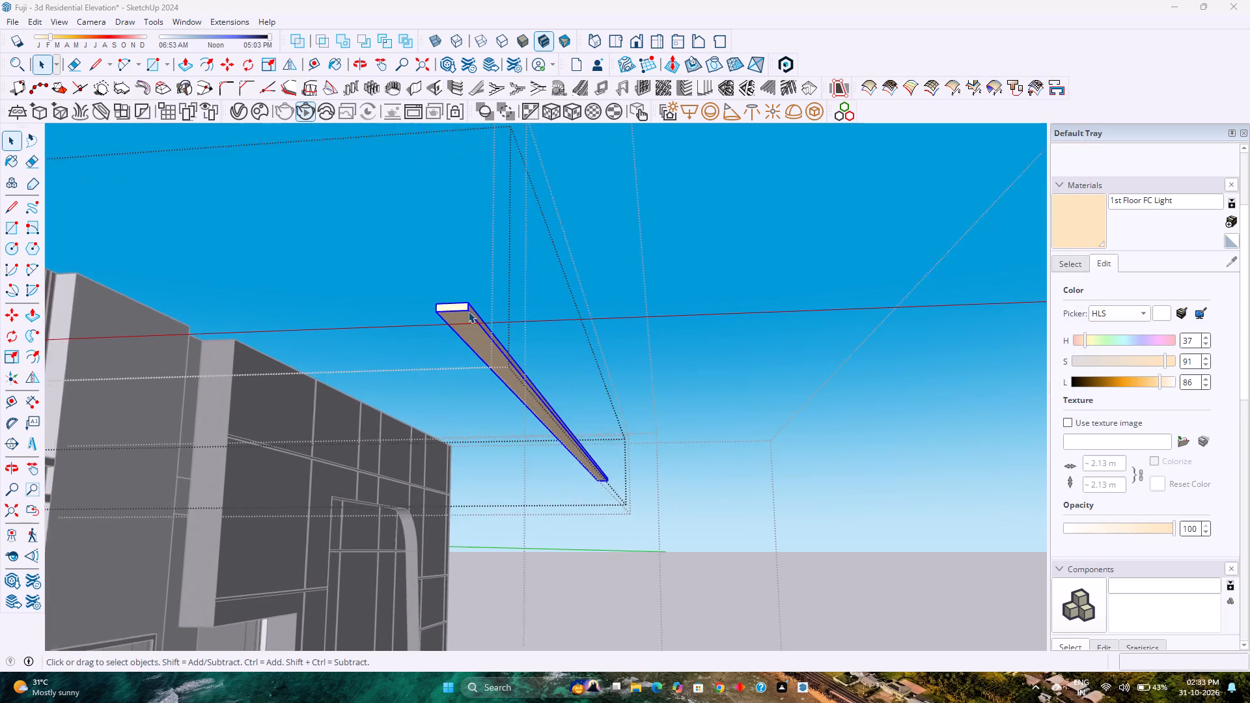
scroll(468, 311, "up", 2)
scroll(468, 311, "down", 4)
scroll(468, 311, "up", 3)
scroll(468, 311, "down", 2)
scroll(468, 311, "up", 3)
left_click(467, 317)
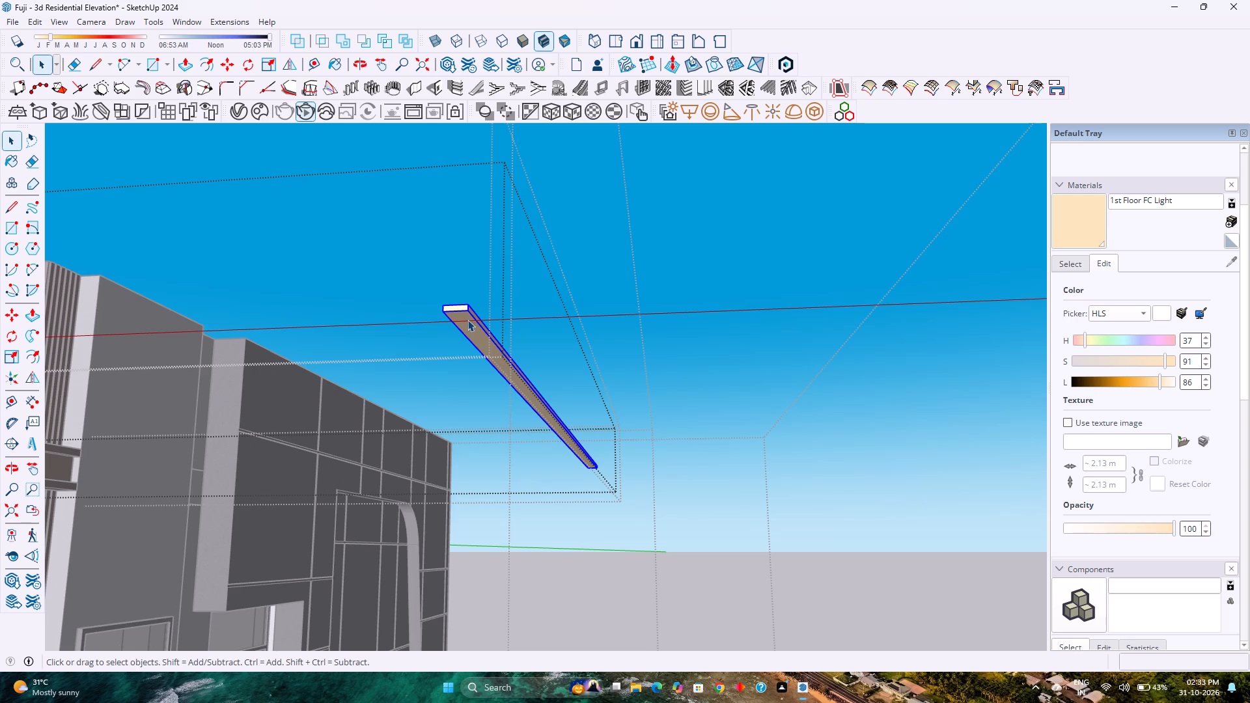
type("mm")
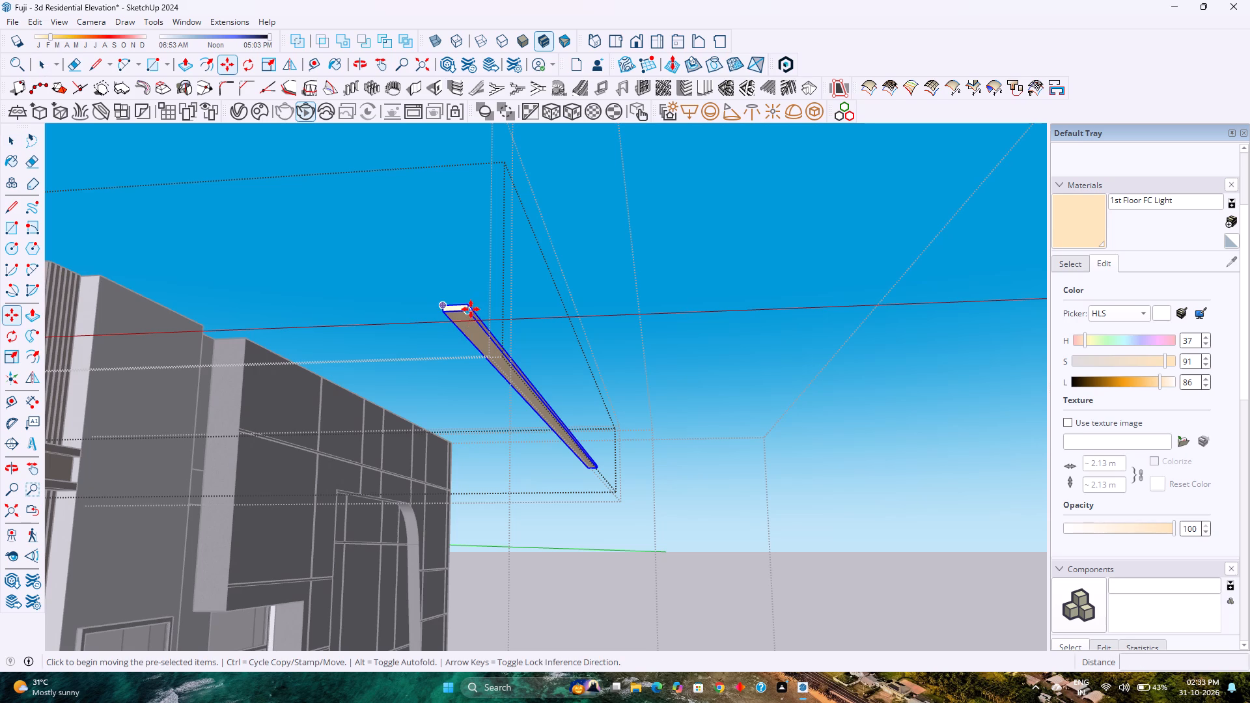
left_click(471, 309)
key("Right")
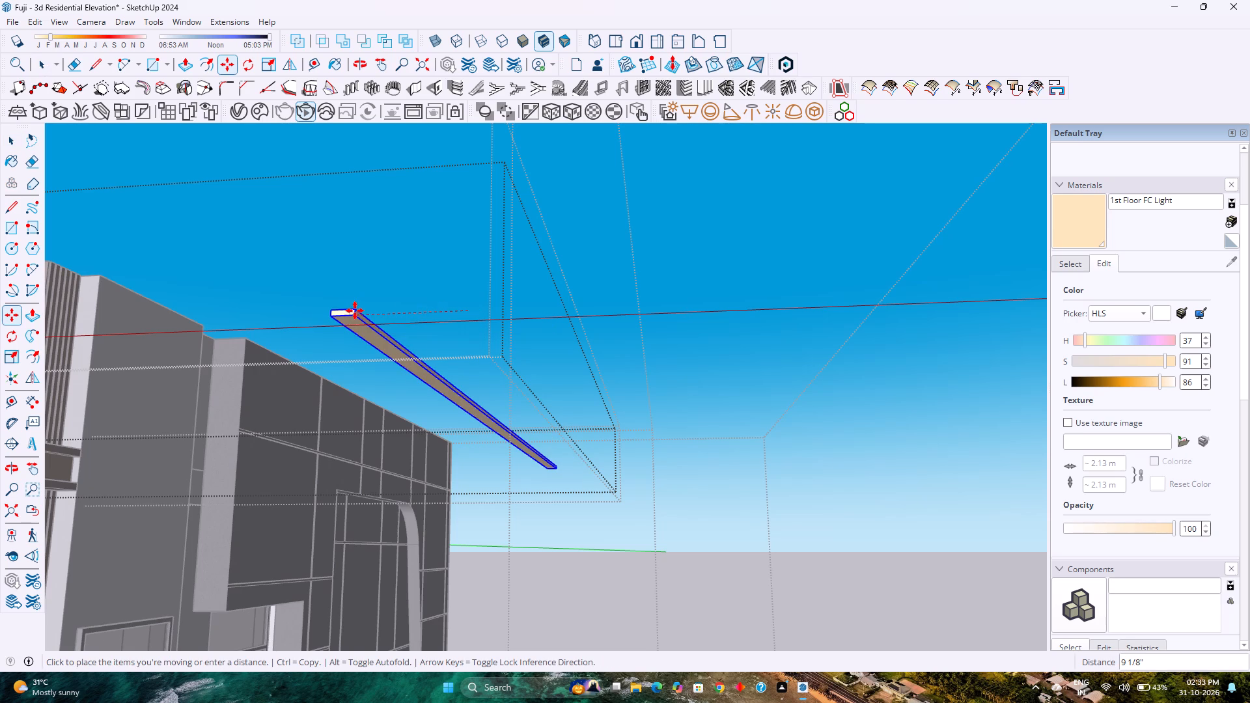
type("20'")
key("Return")
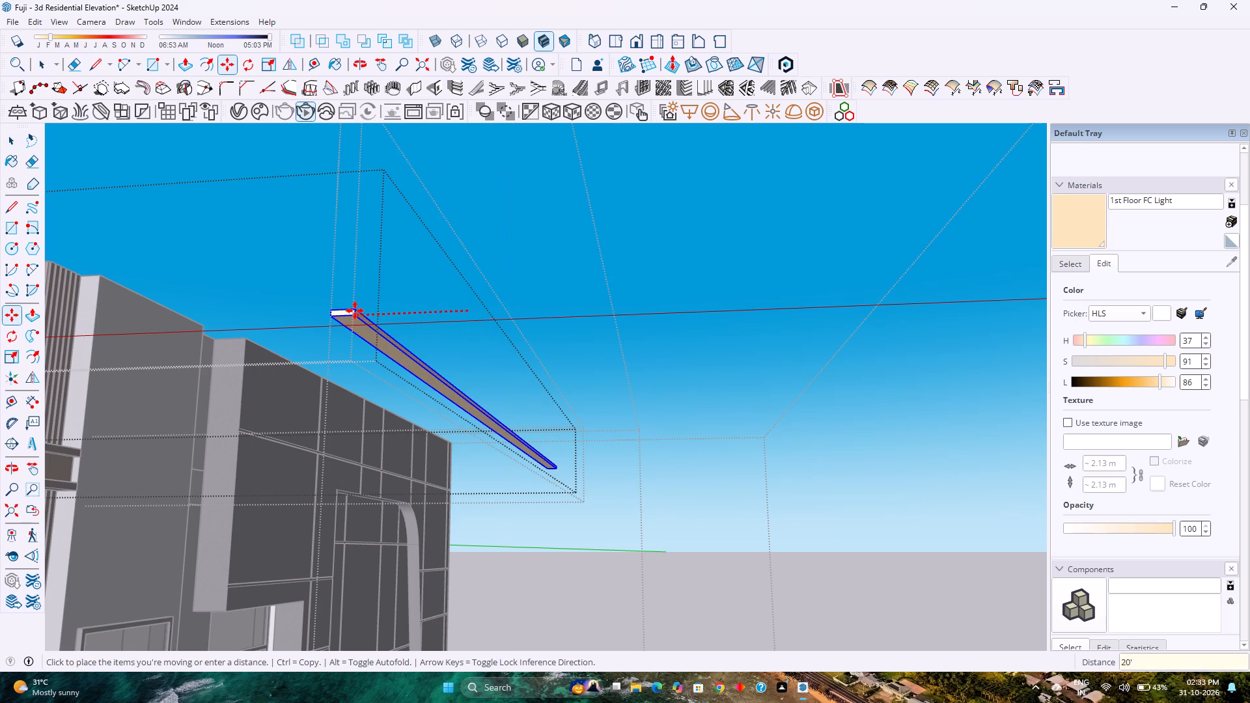
Shorten the light strip from its wall-side end with a green-axis scale of about 0.84.
scroll(355, 310, "down", 14)
middle_click_drag(154, 409, 156, 411, "shift")
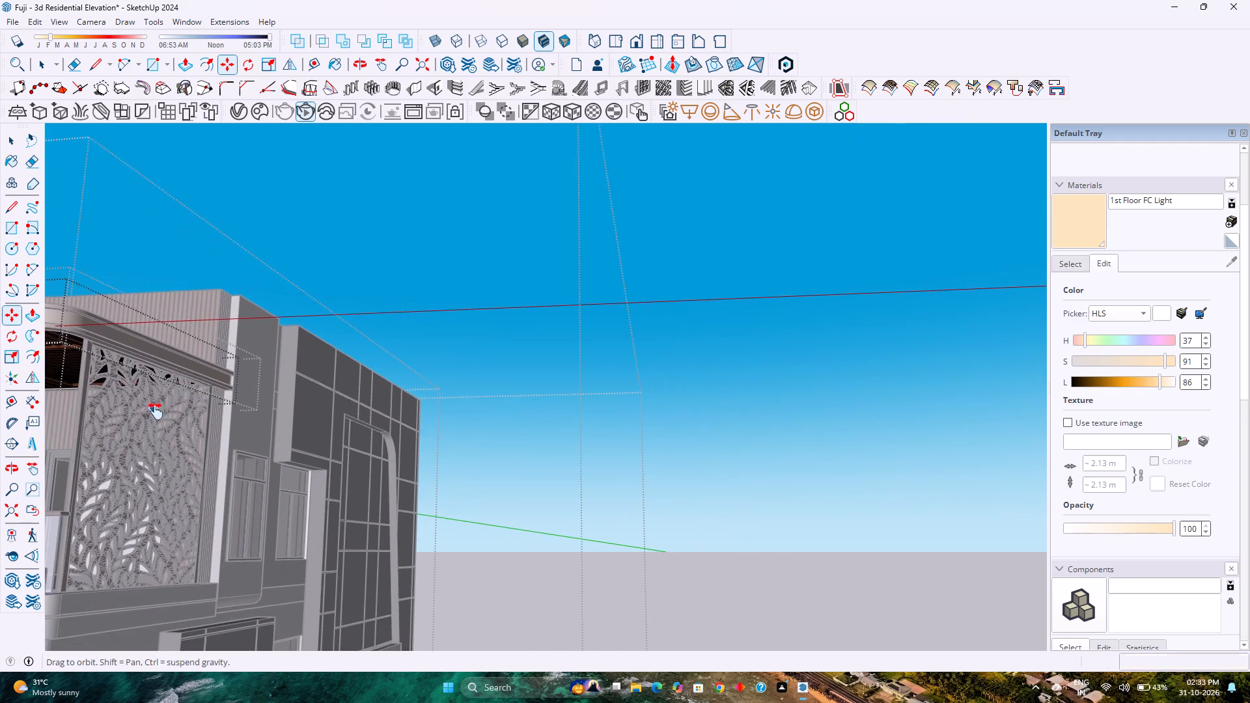
middle_click_drag(156, 411, 564, 420, "shift")
scroll(366, 361, "up", 11)
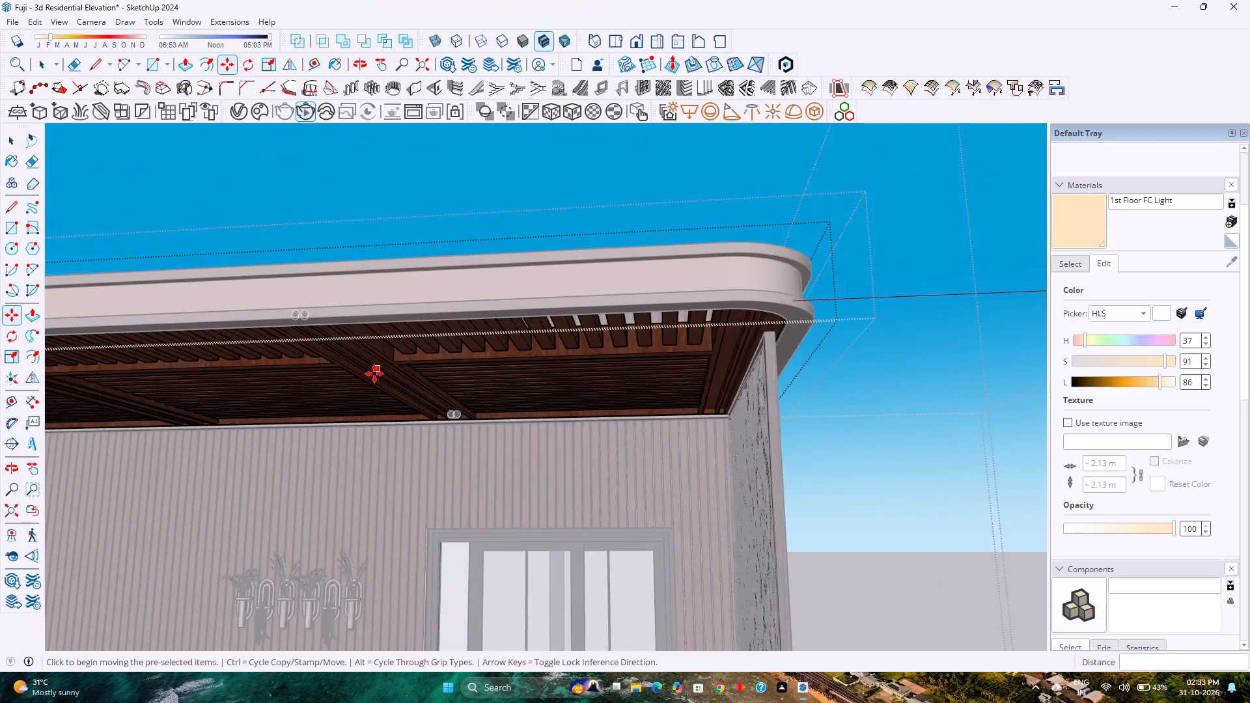
middle_click(376, 375)
middle_click_drag(376, 376, 451, 342)
scroll(502, 366, "up", 11)
middle_click_drag(540, 388, 533, 323)
scroll(533, 324, "down", 6)
key("s")
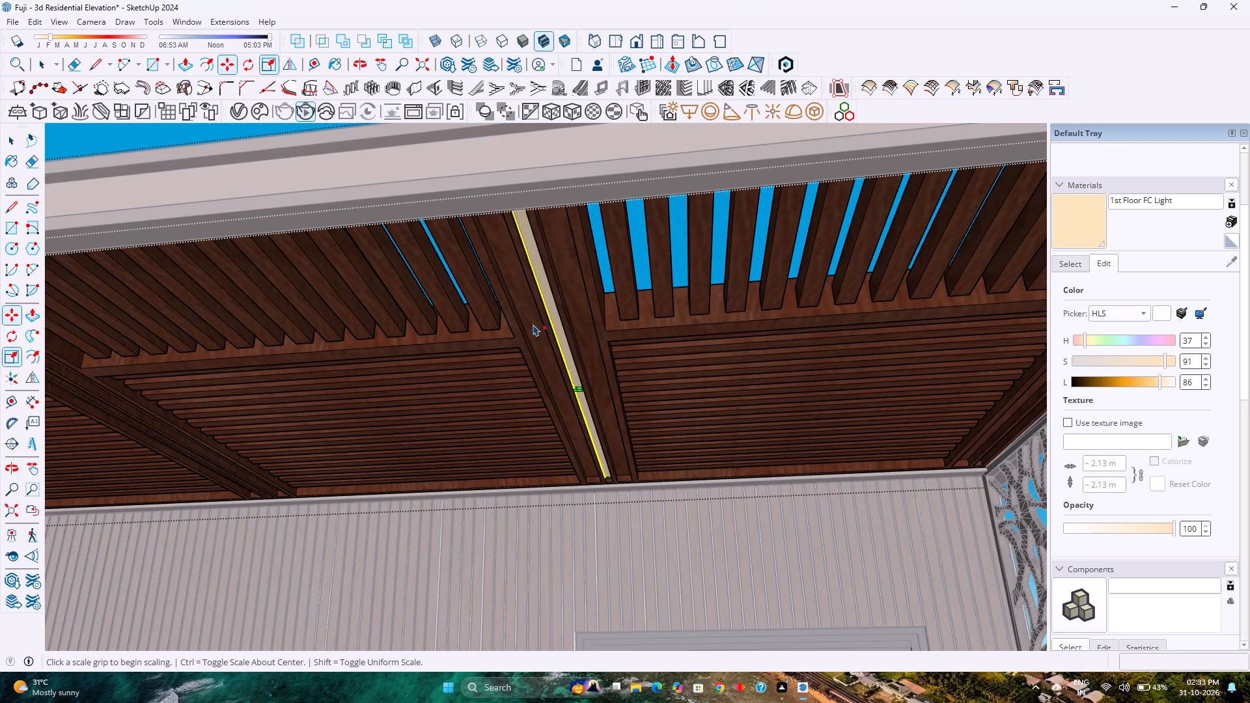
scroll(531, 310, "up", 4)
key("k")
scroll(620, 504, "up", 2)
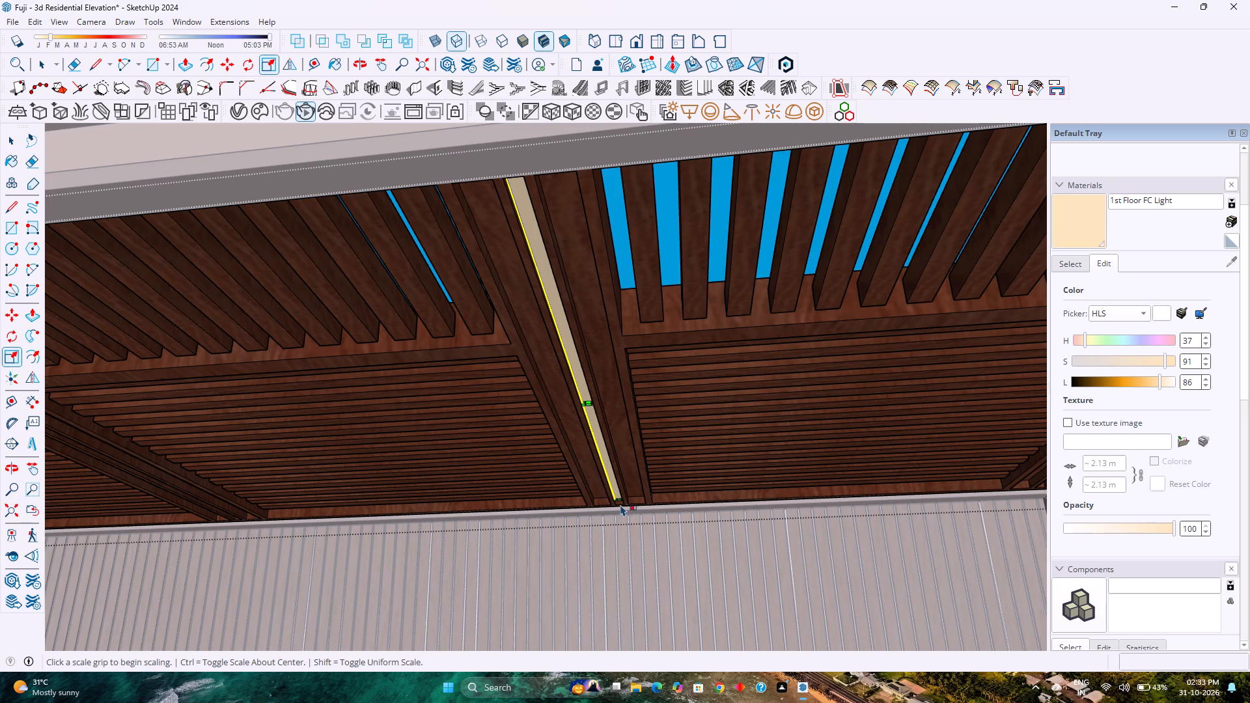
scroll(620, 504, "up", 20)
scroll(620, 504, "up", 10)
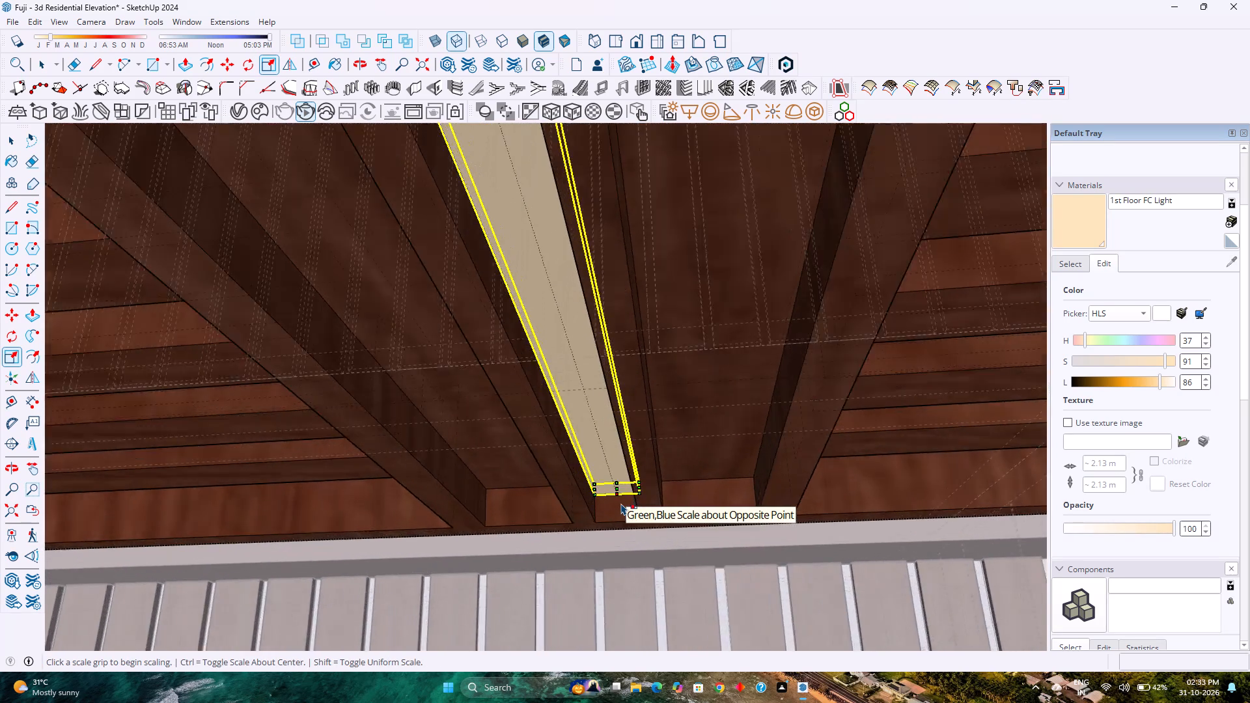
scroll(621, 503, "up", 6)
left_click(617, 480)
scroll(572, 375, "down", 4)
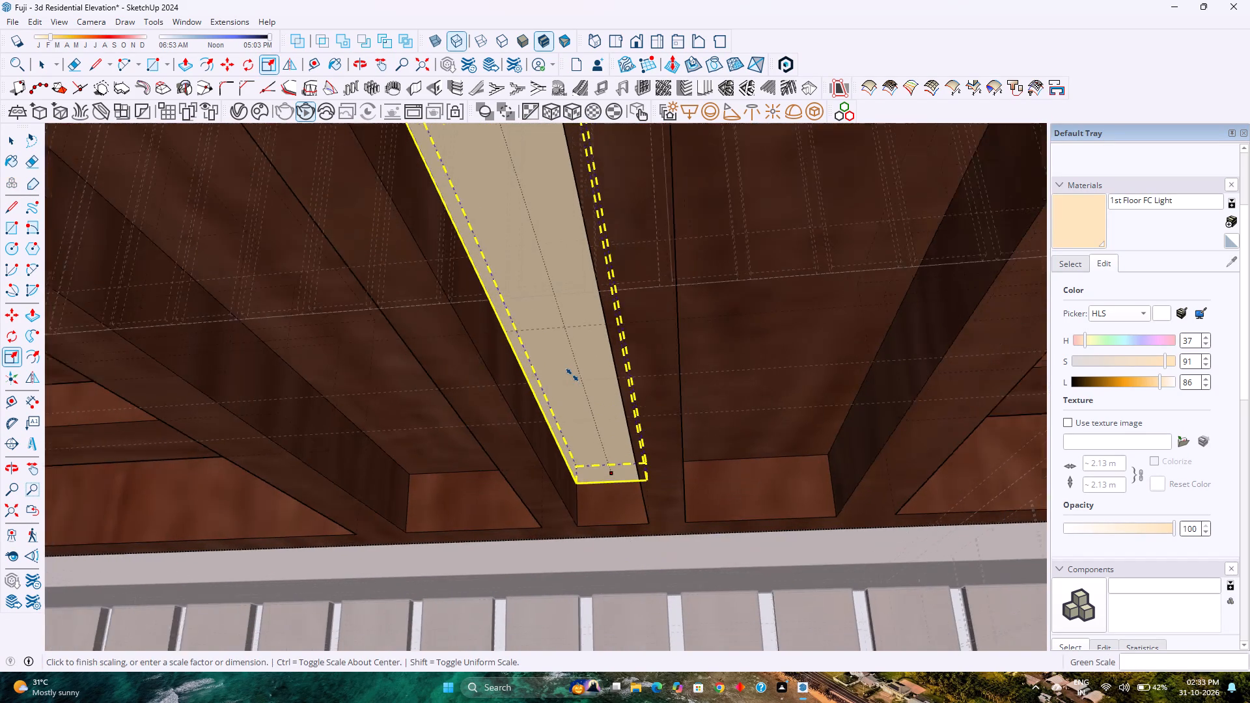
scroll(572, 375, "down", 15)
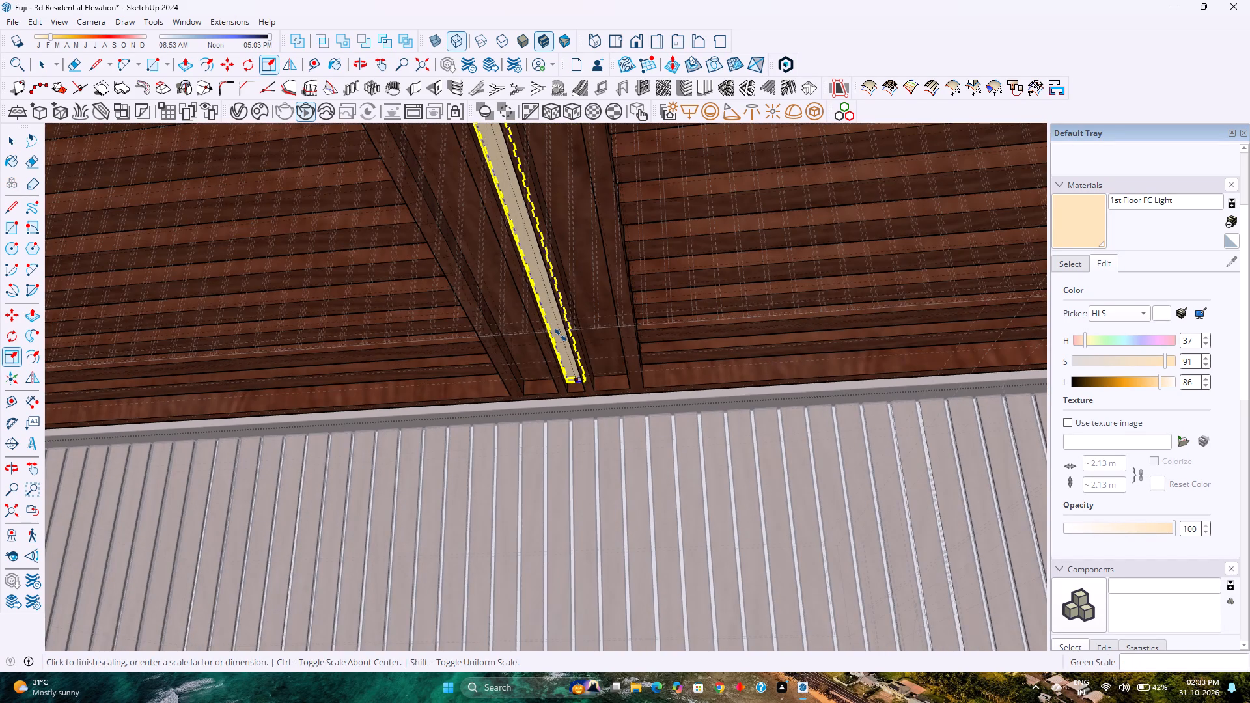
key("k")
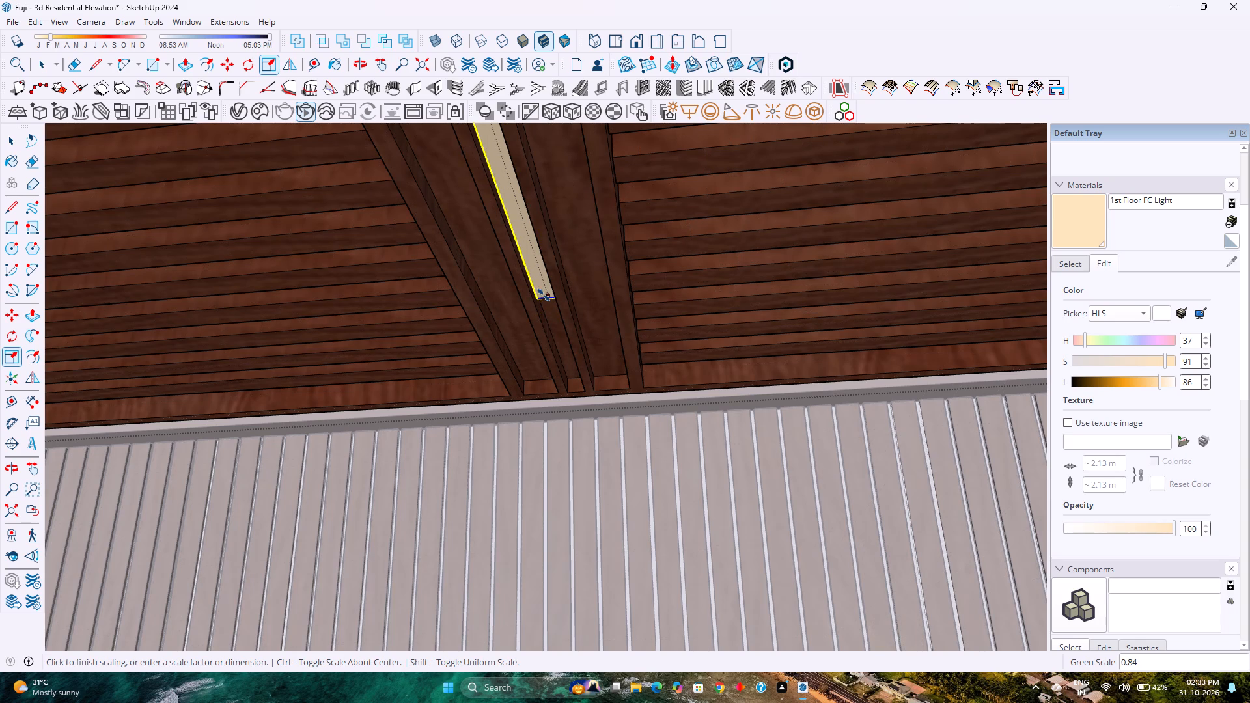
left_click(544, 295)
Shorten the light strip from its front end with a green-axis scale of 0.84.
scroll(548, 440, "down", 15)
scroll(543, 452, "down", 20)
scroll(543, 452, "down", 5)
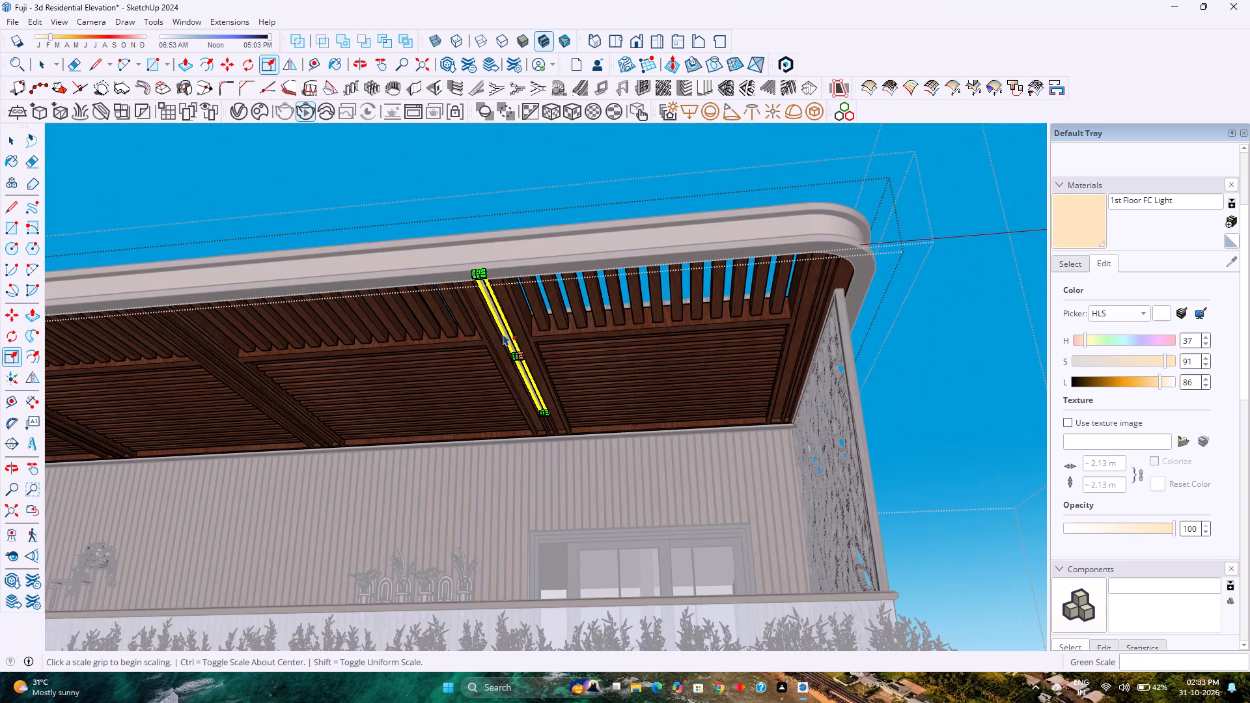
scroll(482, 279, "up", 20)
scroll(482, 279, "up", 5)
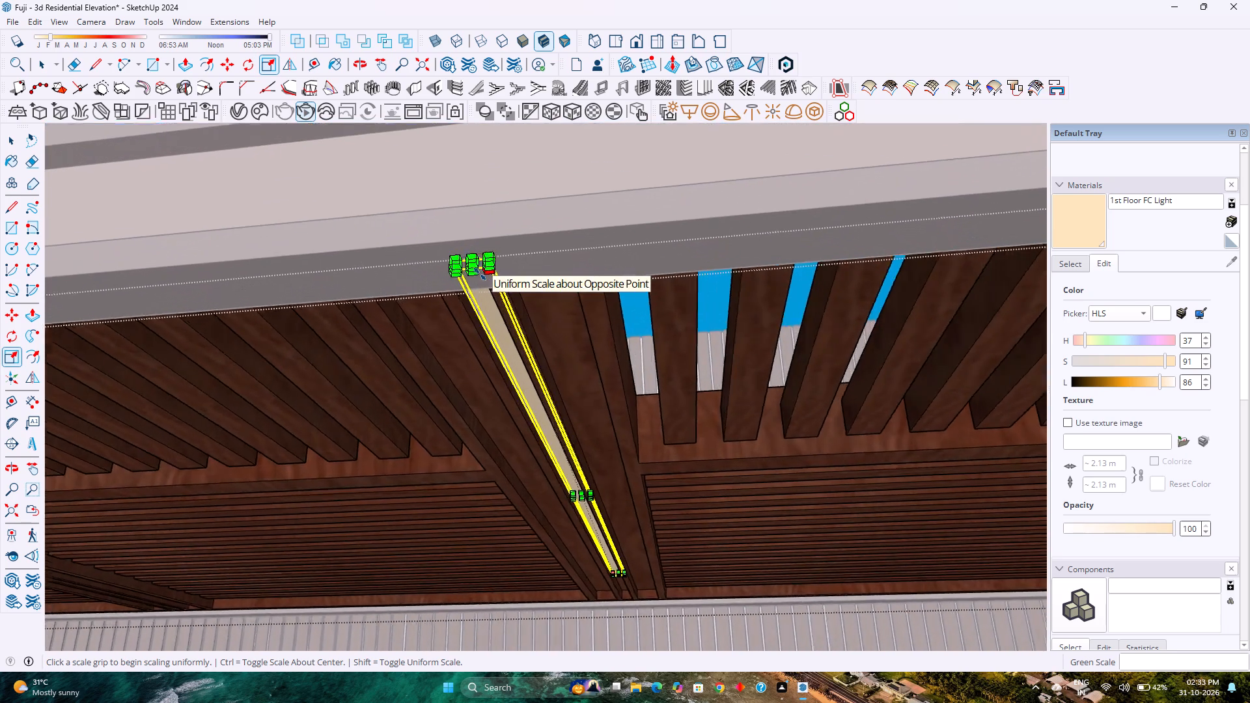
scroll(480, 274, "up", 20)
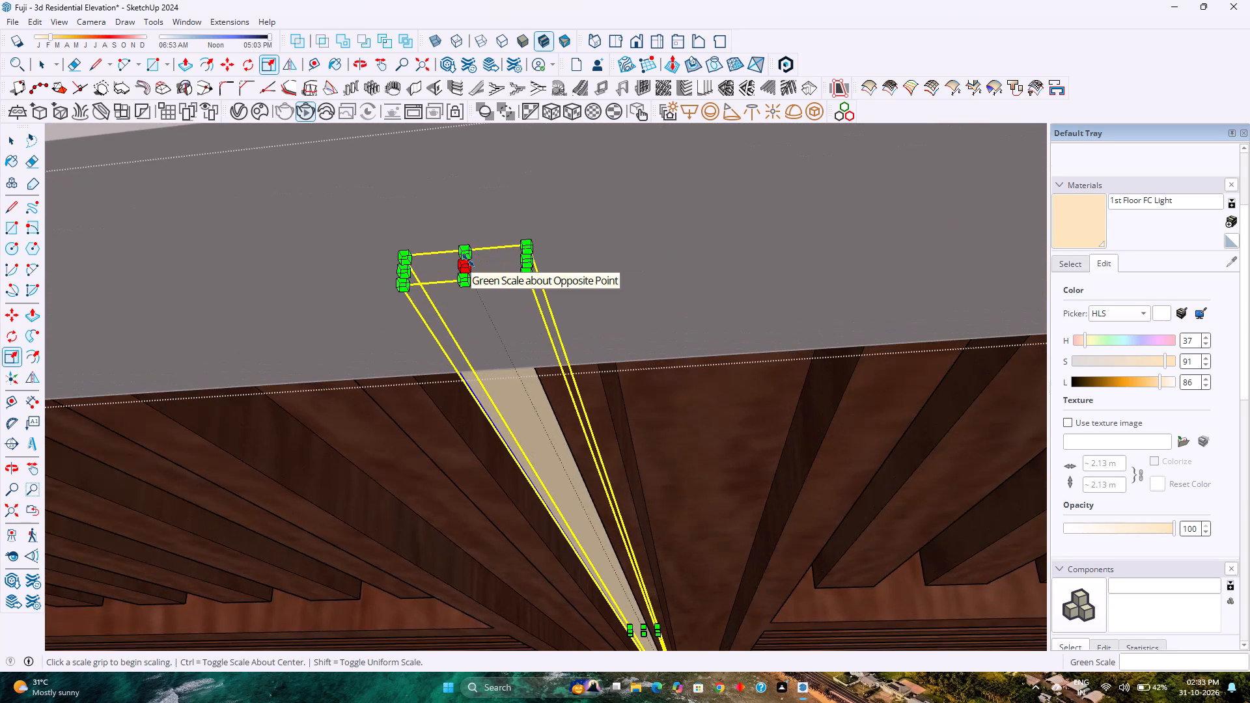
left_click(466, 263)
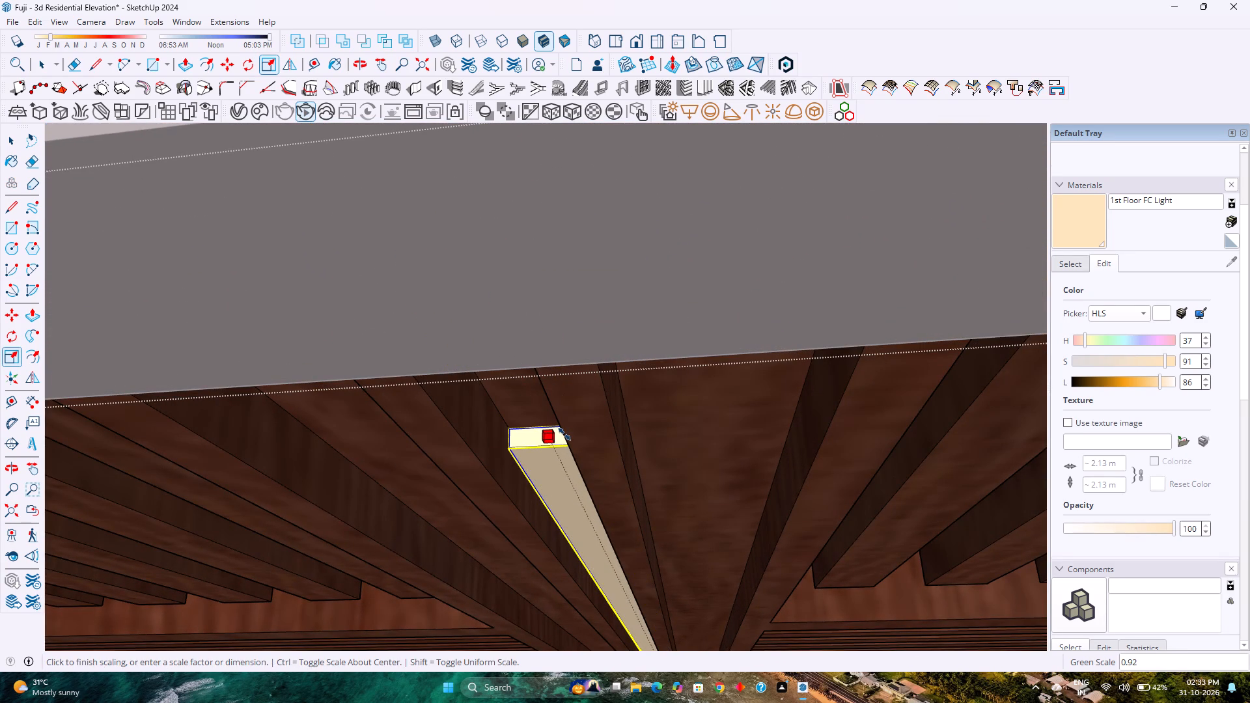
key("0")
key("period")
type("54")
key("BackSpace")
key("BackSpace")
type("84")
key("Return")
key("space")
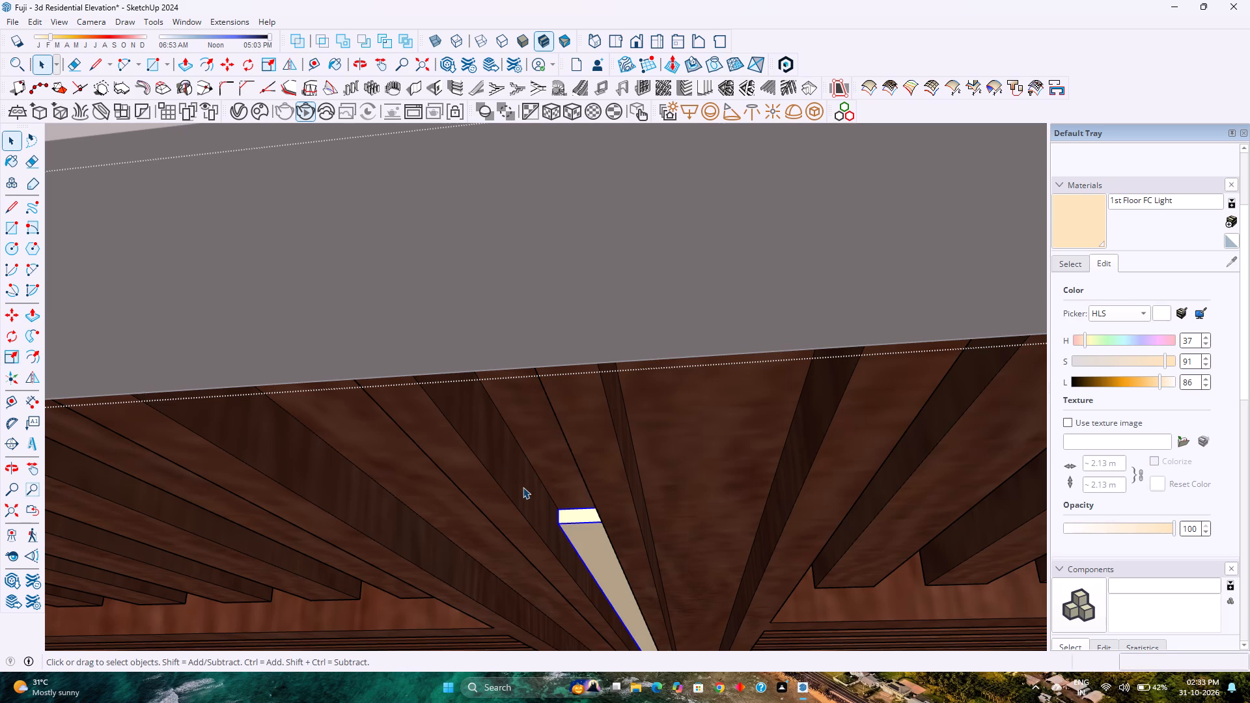
Copy the shortened light strip 7' 10 1/4" along the red axis into the neighbouring ceiling beam's groove.
scroll(523, 487, "down", 4)
scroll(571, 560, "up", 2)
middle_click_drag(571, 558, 631, 543)
left_click(593, 510)
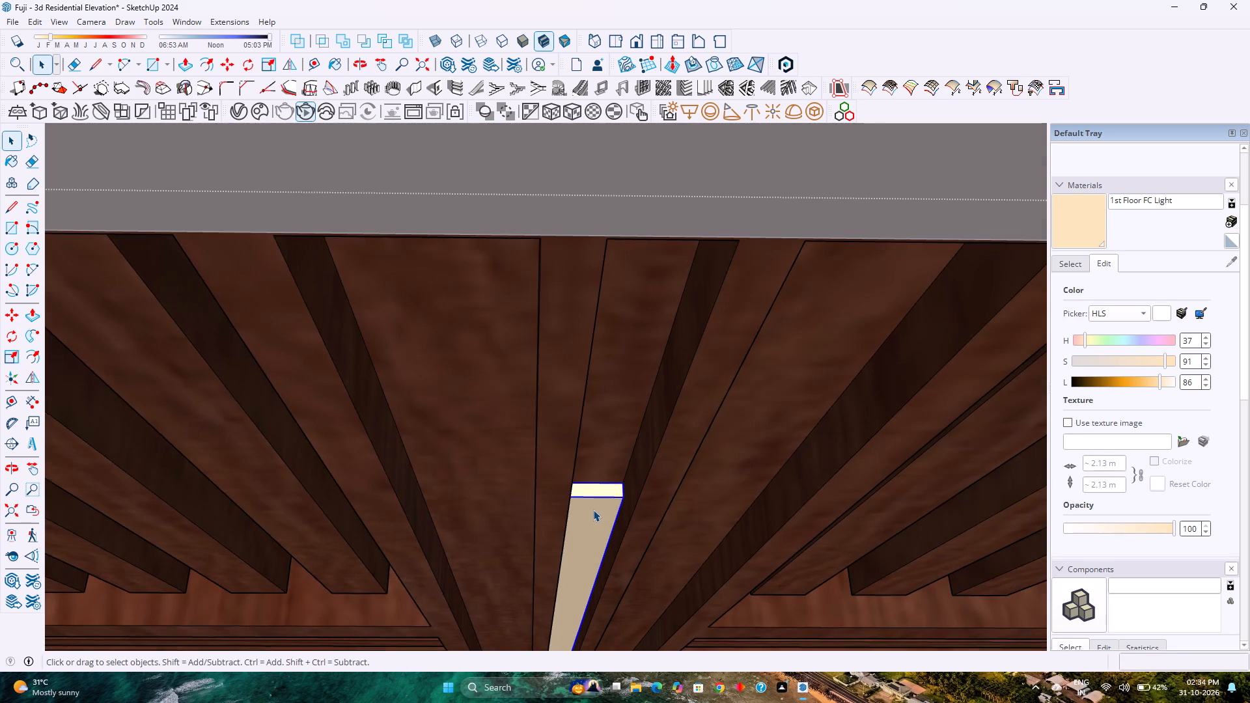
scroll(593, 510, "down", 10)
key("m")
scroll(595, 517, "down", 11)
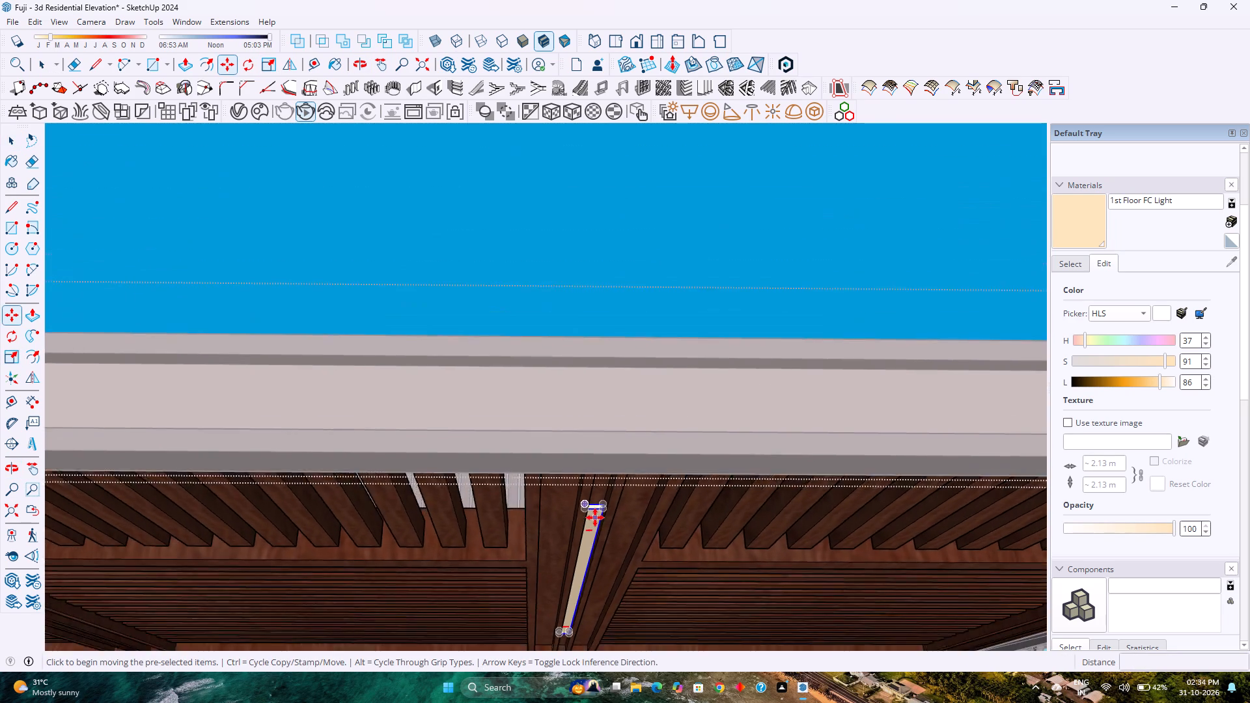
scroll(595, 517, "down", 5)
scroll(596, 626, "down", 4)
middle_click_drag(580, 622, 583, 473, "shift")
scroll(581, 488, "up", 3)
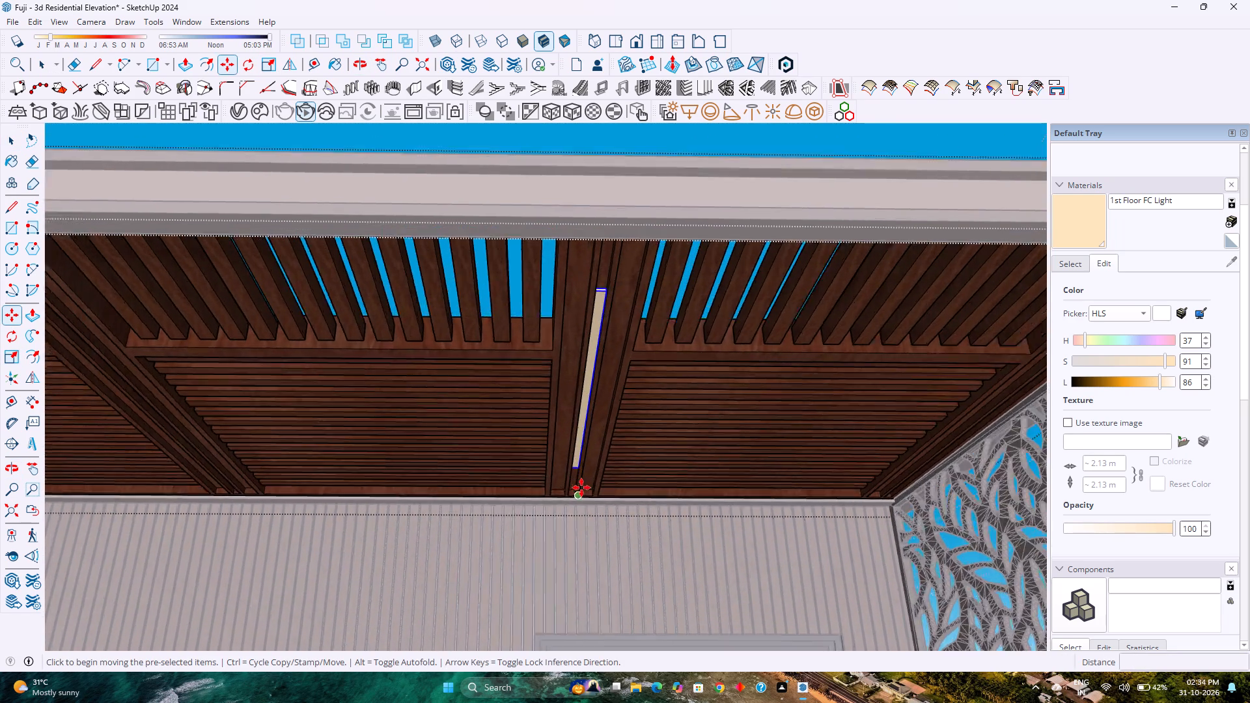
scroll(581, 488, "up", 18)
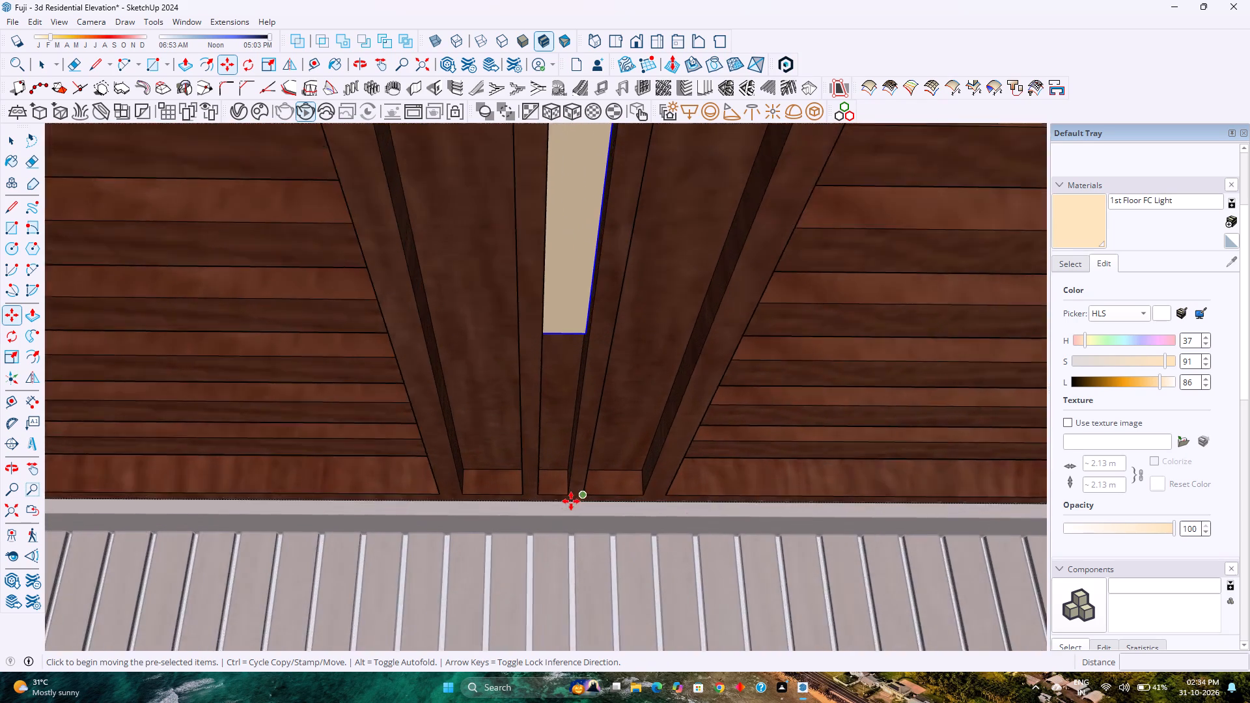
scroll(571, 501, "up", 6)
left_click(569, 489)
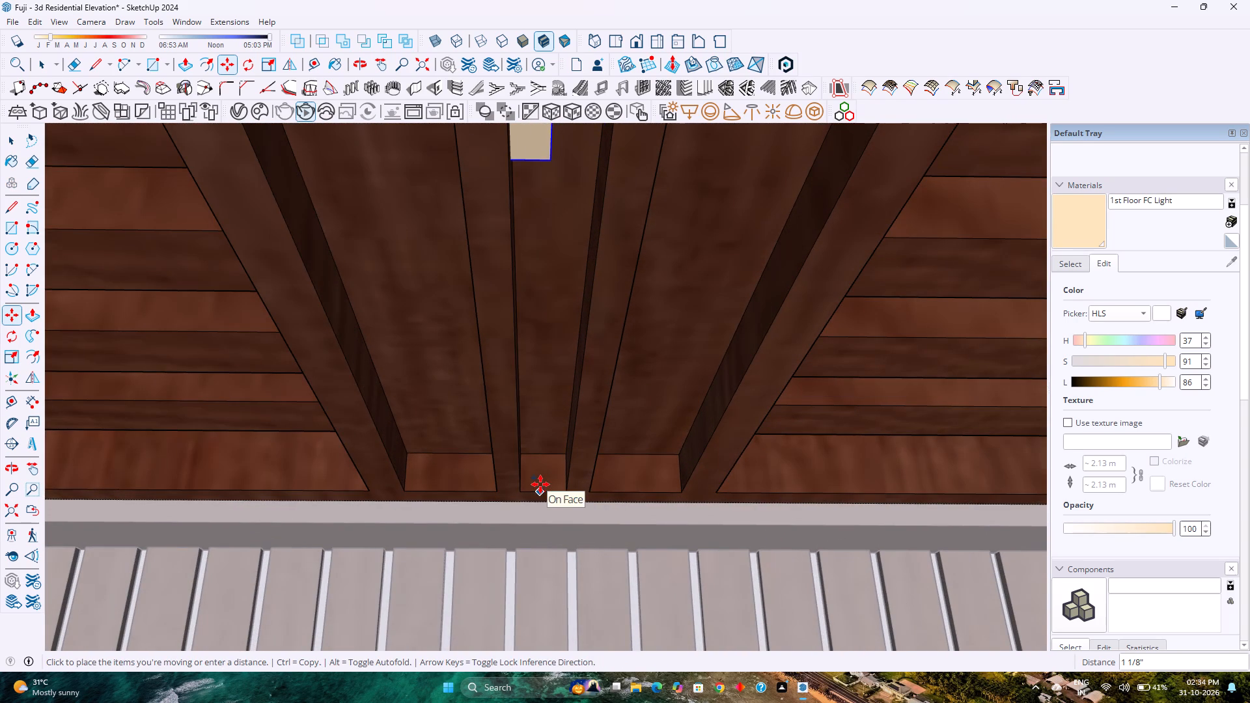
scroll(540, 484, "down", 5)
scroll(540, 484, "down", 20)
scroll(540, 484, "down", 3)
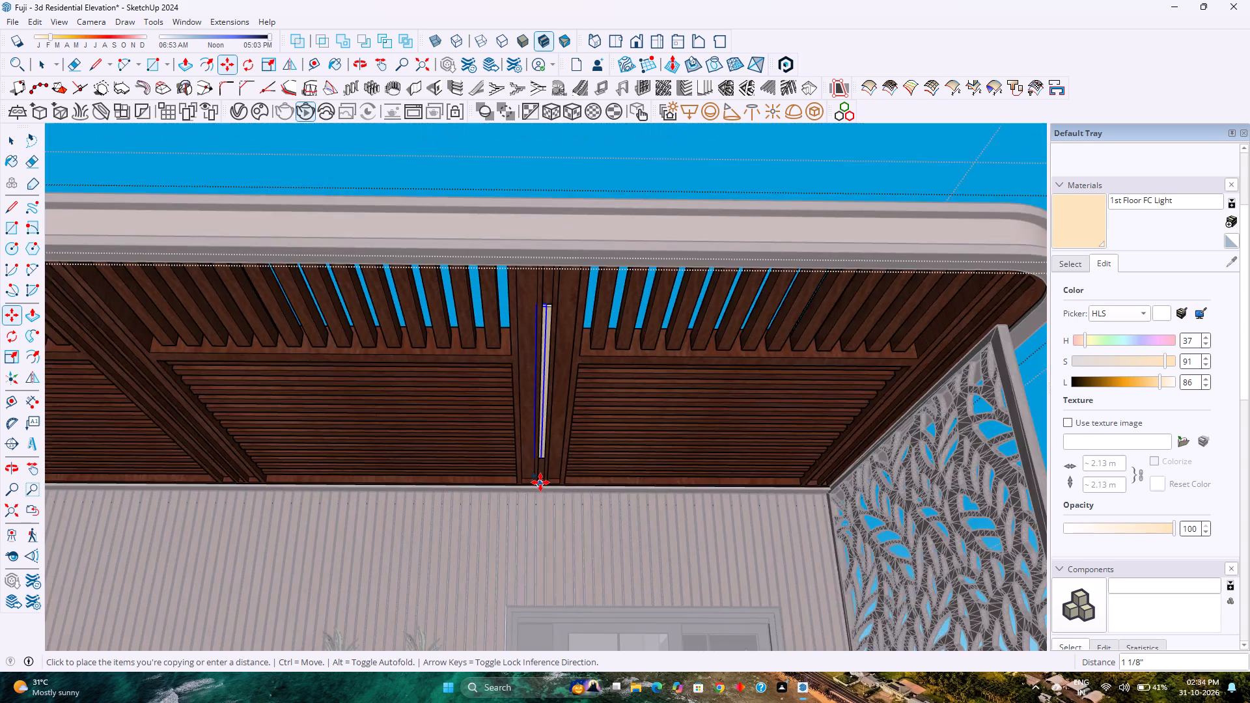
scroll(540, 482, "down", 7)
scroll(365, 488, "up", 5)
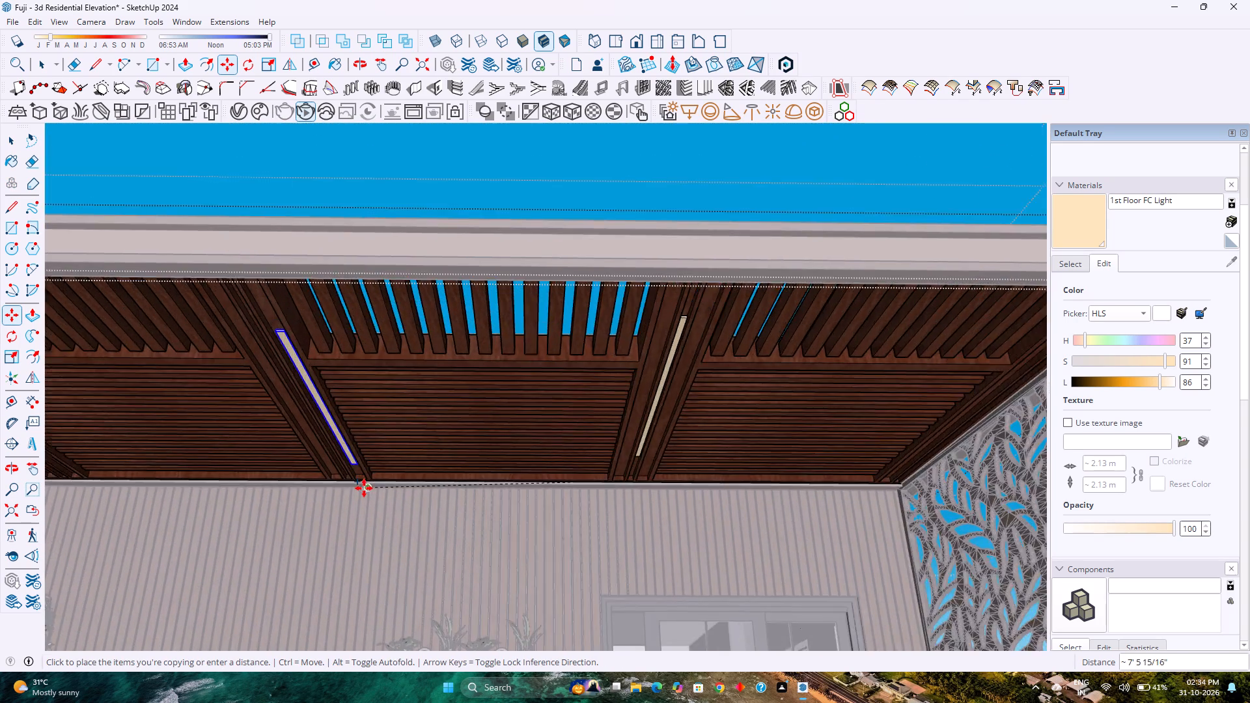
scroll(364, 488, "up", 13)
left_click(360, 468)
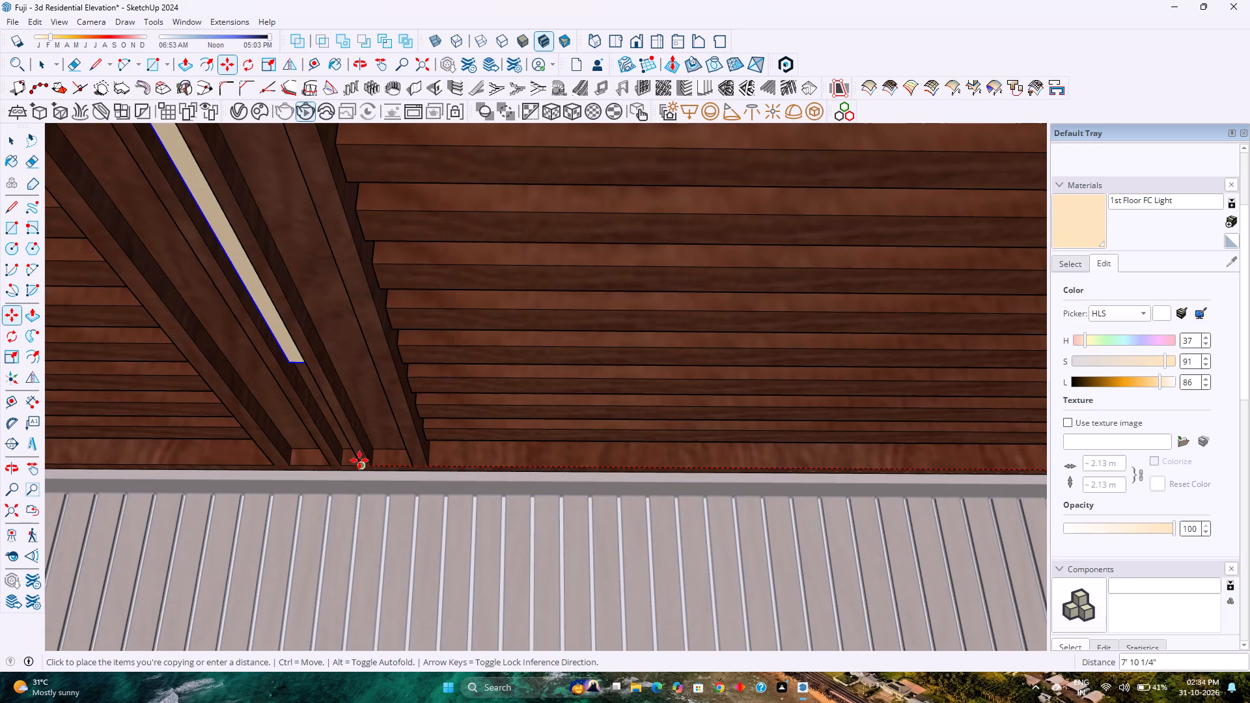
Copy the new light strip another 7' 10 1/4" along the red axis into the third ceiling beam's groove.
left_click(359, 466)
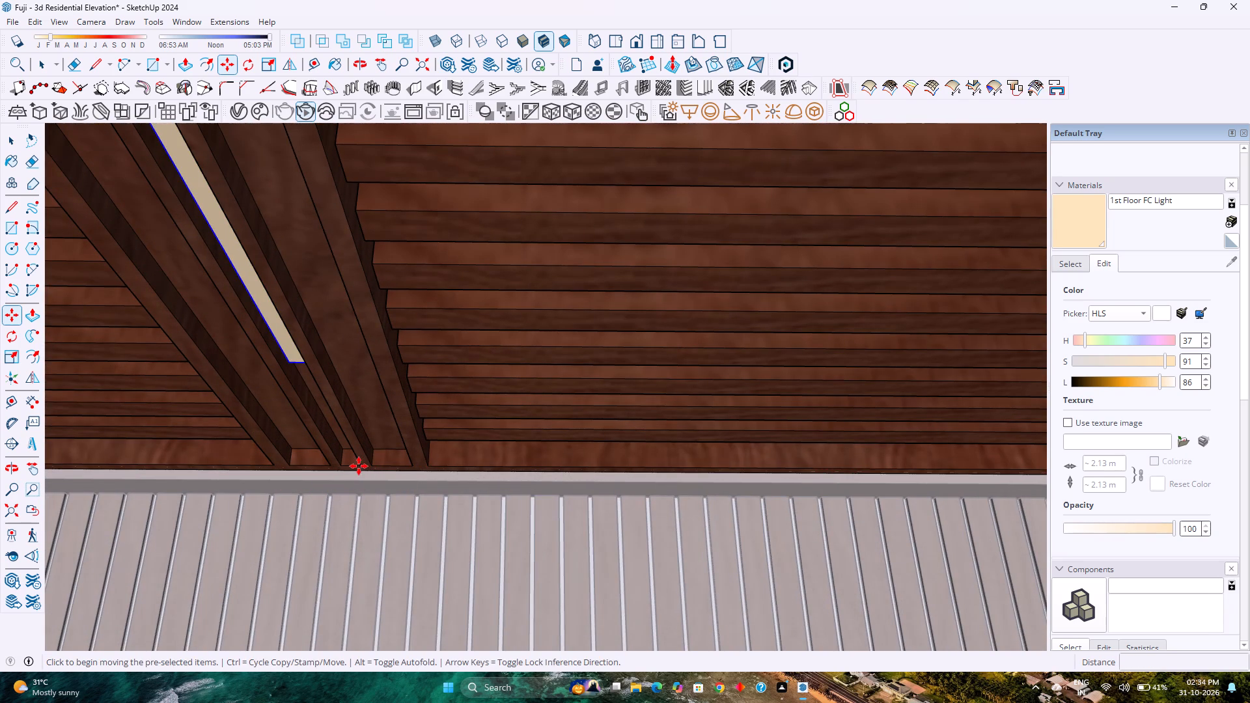
scroll(233, 456, "down", 15)
middle_click(230, 466, "shift")
middle_click(234, 465, "shift")
middle_click_drag(240, 463, 273, 454, "shift")
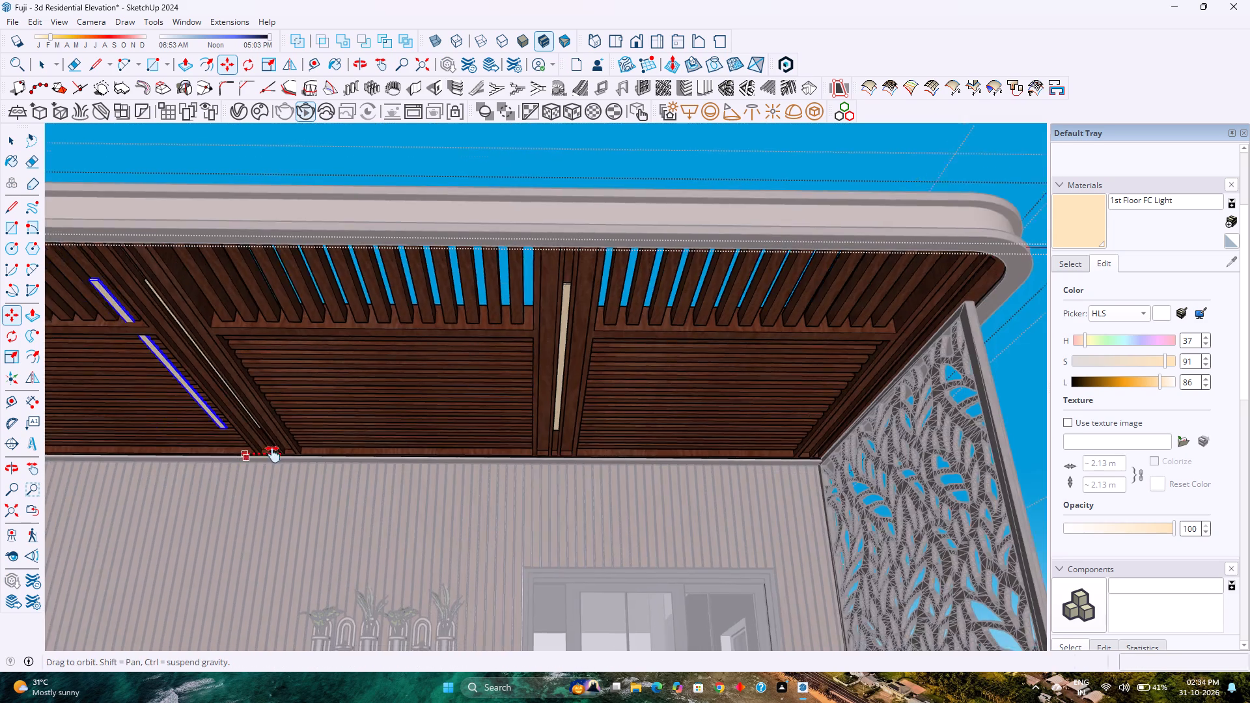
middle_click_drag(273, 454, 616, 467, "shift")
middle_click(616, 467, "shift")
scroll(302, 479, "up", 12)
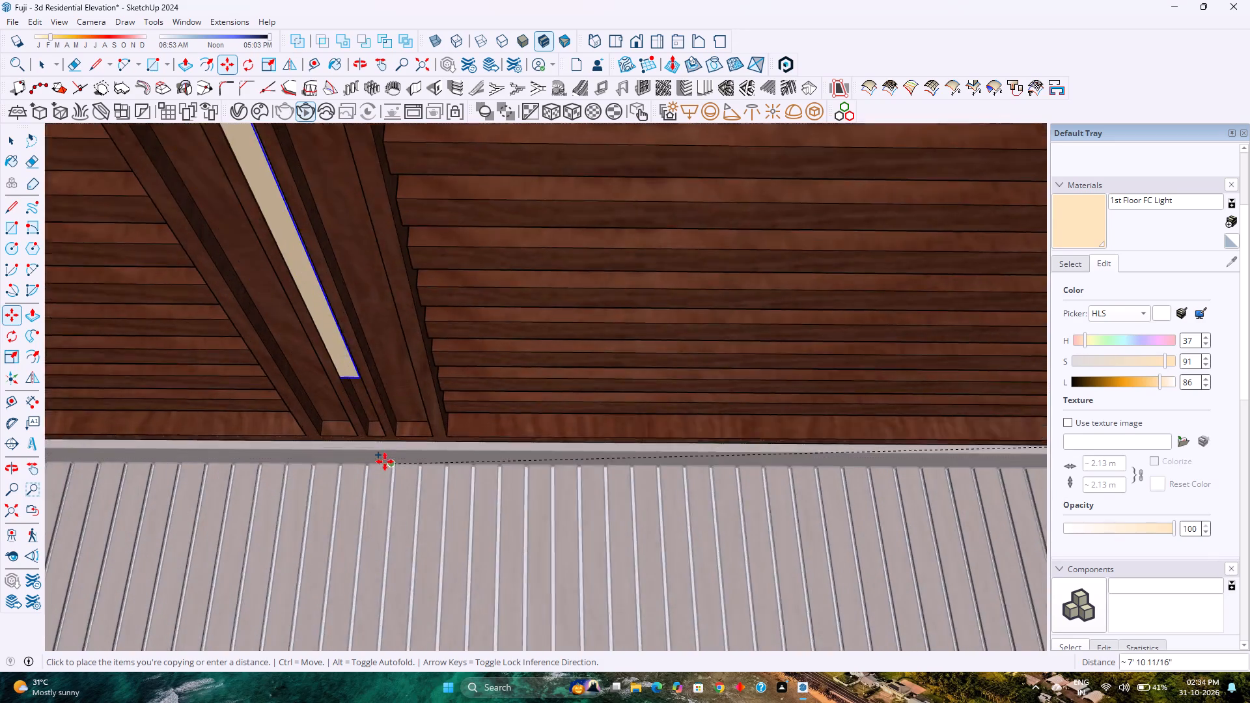
scroll(385, 462, "up", 4)
left_click(385, 421)
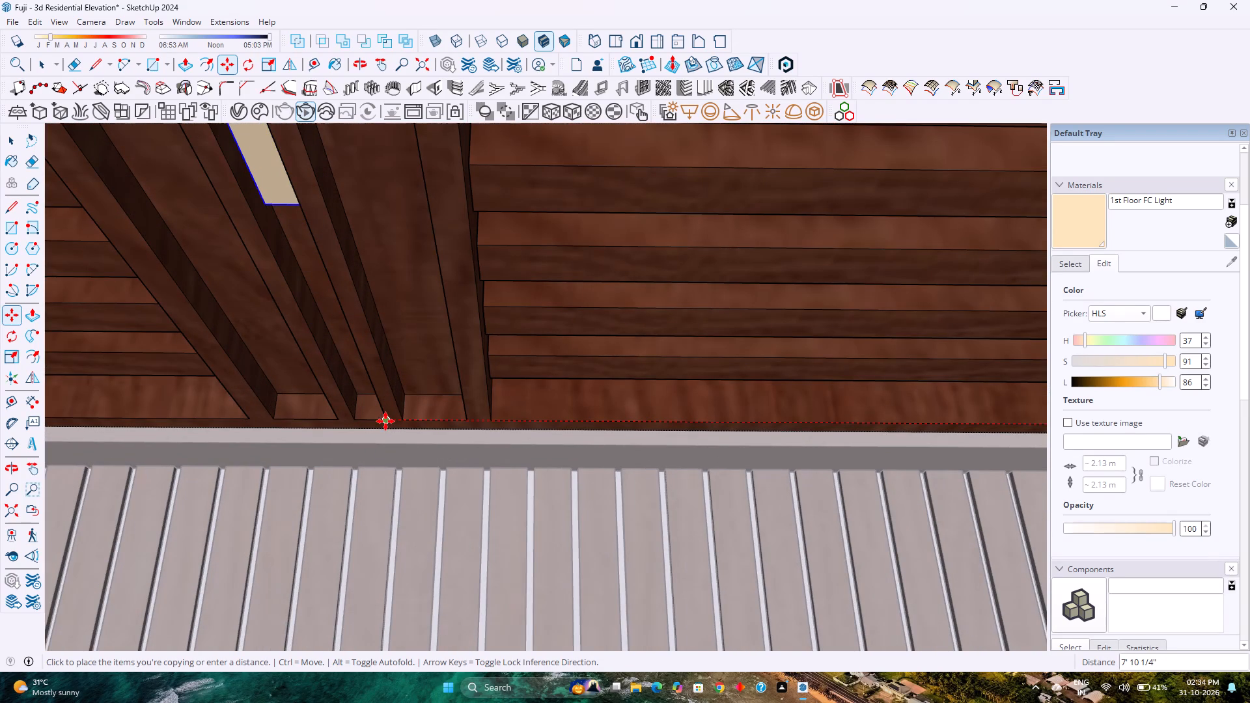
scroll(372, 442, "down", 5)
key("space")
Save the model with the three canopy light strips.
scroll(372, 442, "down", 20)
scroll(372, 442, "down", 11)
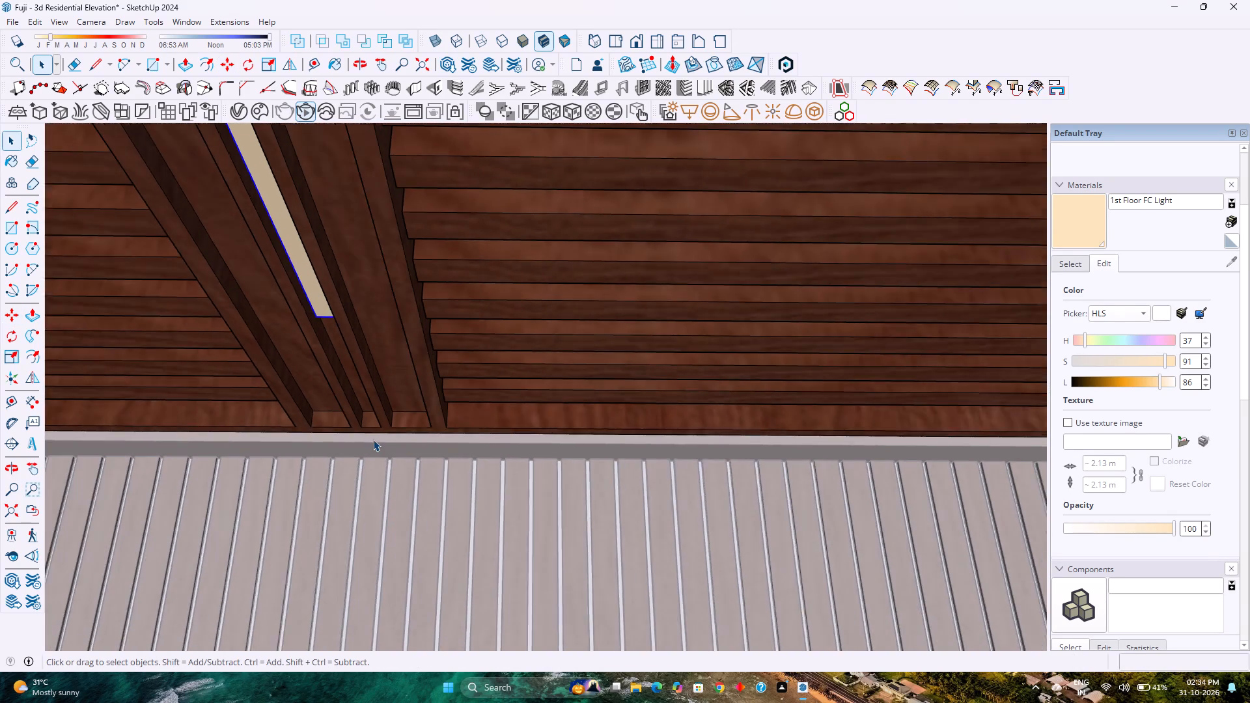
scroll(373, 439, "down", 20)
scroll(373, 439, "down", 15)
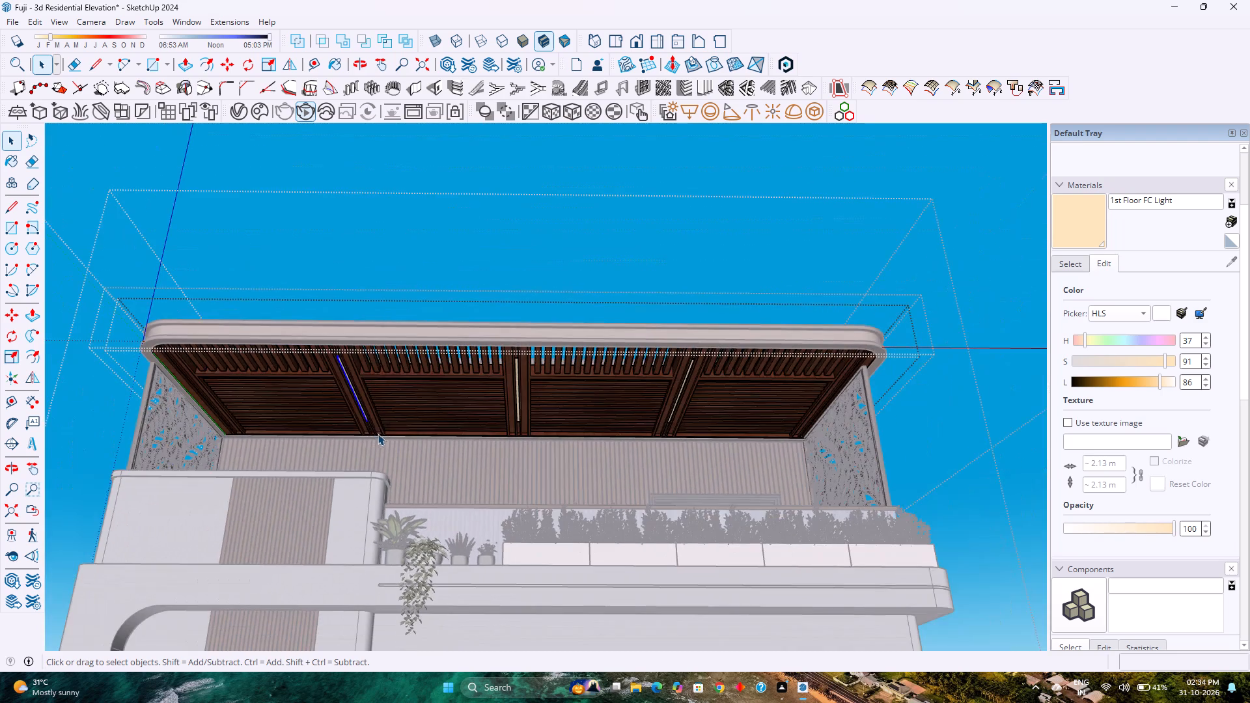
middle_click(431, 432)
middle_click(431, 433)
middle_click_drag(430, 443, 415, 475)
middle_click_drag(410, 484, 397, 504)
key("ctrl+s")
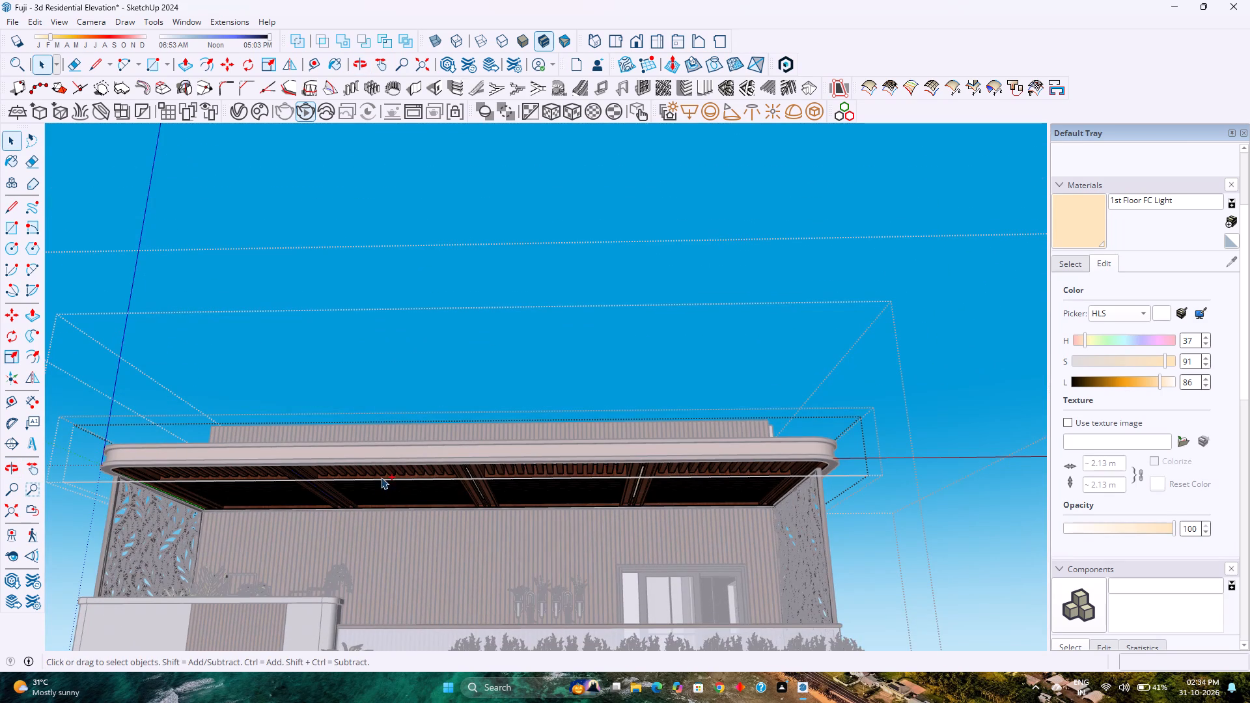
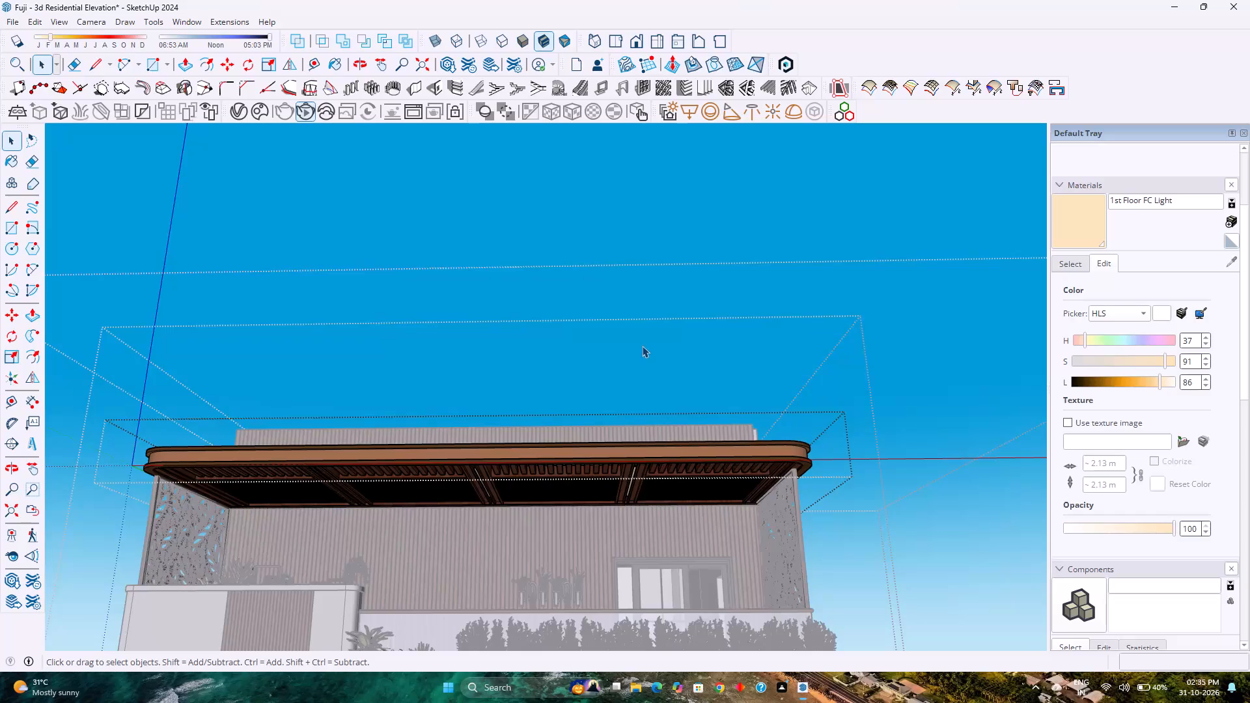
Save the residential elevation model with the canopy light strips in place.
key("ctrl+s")
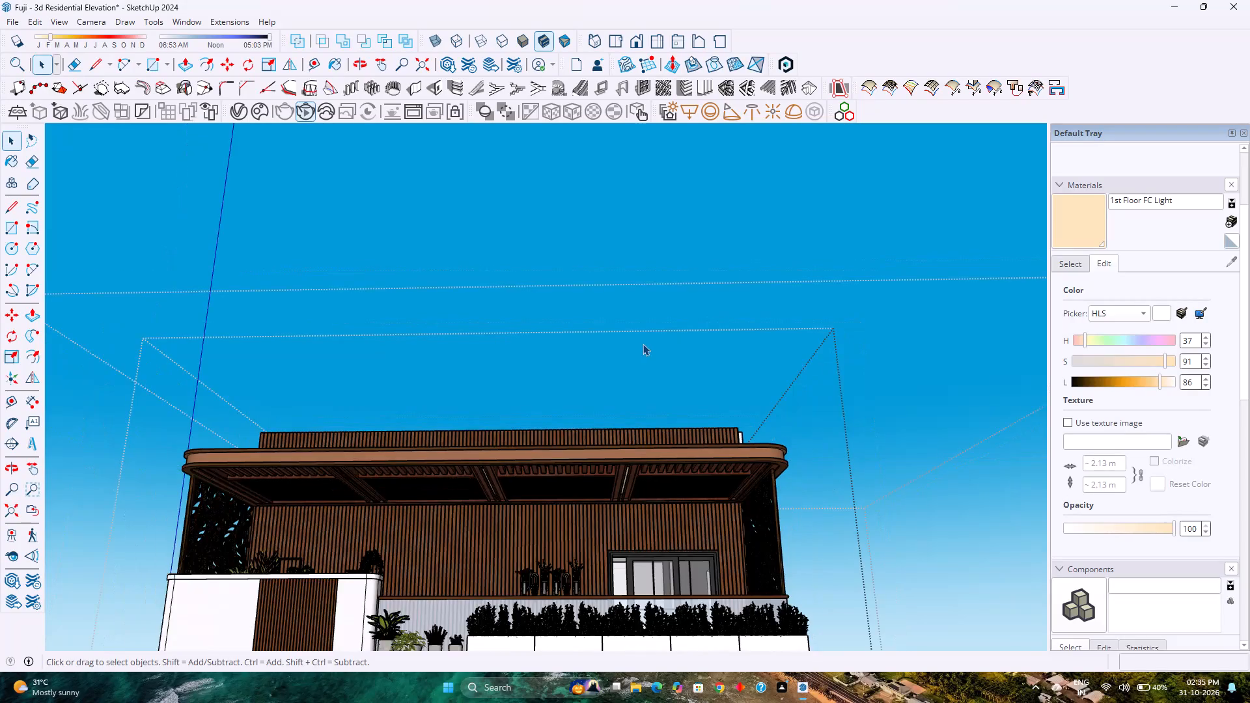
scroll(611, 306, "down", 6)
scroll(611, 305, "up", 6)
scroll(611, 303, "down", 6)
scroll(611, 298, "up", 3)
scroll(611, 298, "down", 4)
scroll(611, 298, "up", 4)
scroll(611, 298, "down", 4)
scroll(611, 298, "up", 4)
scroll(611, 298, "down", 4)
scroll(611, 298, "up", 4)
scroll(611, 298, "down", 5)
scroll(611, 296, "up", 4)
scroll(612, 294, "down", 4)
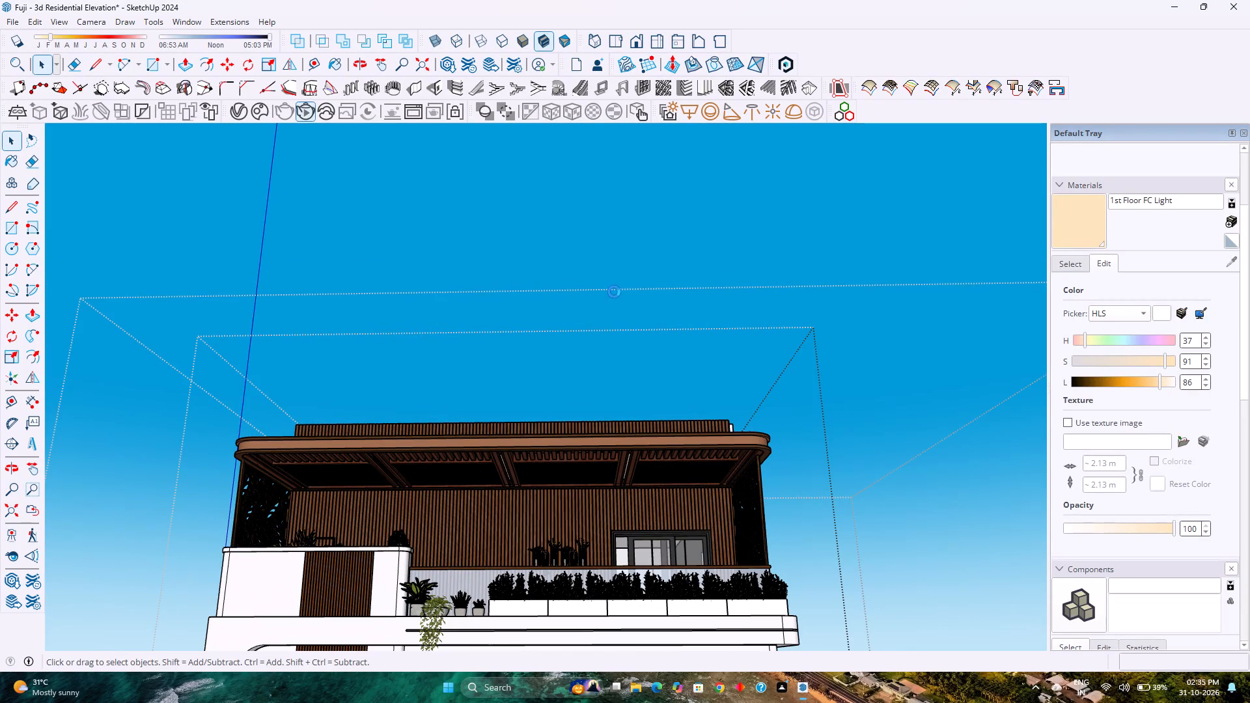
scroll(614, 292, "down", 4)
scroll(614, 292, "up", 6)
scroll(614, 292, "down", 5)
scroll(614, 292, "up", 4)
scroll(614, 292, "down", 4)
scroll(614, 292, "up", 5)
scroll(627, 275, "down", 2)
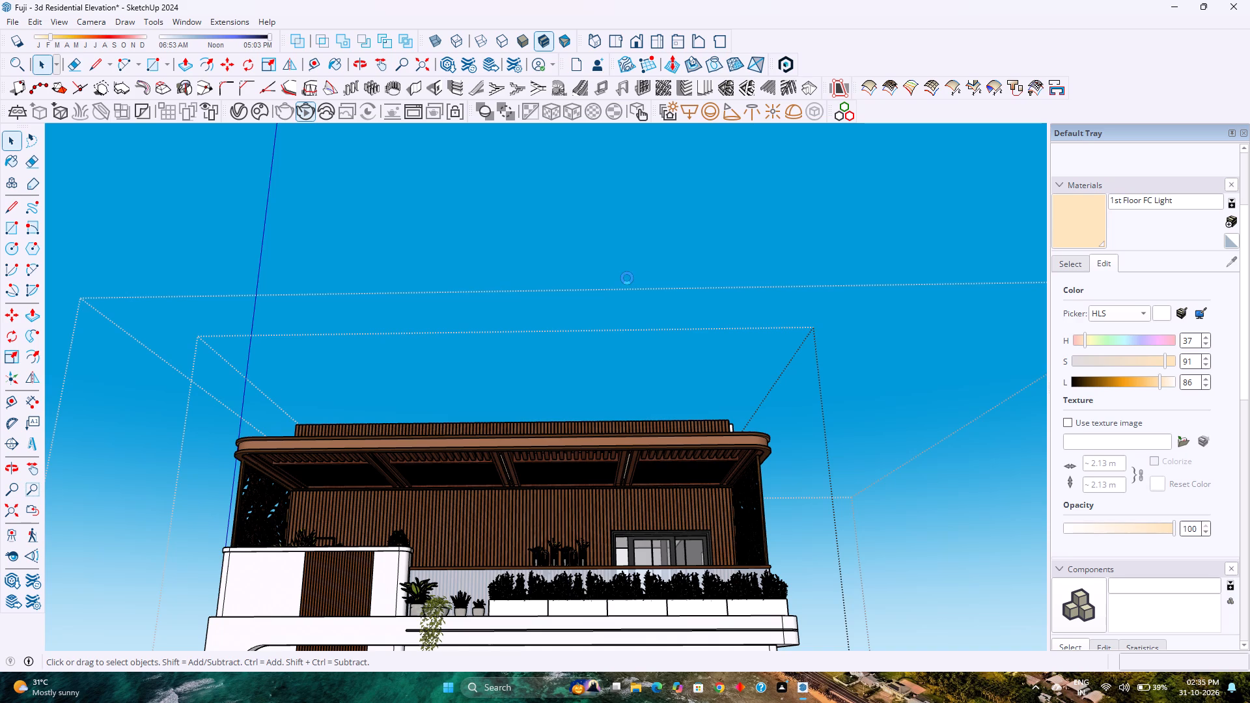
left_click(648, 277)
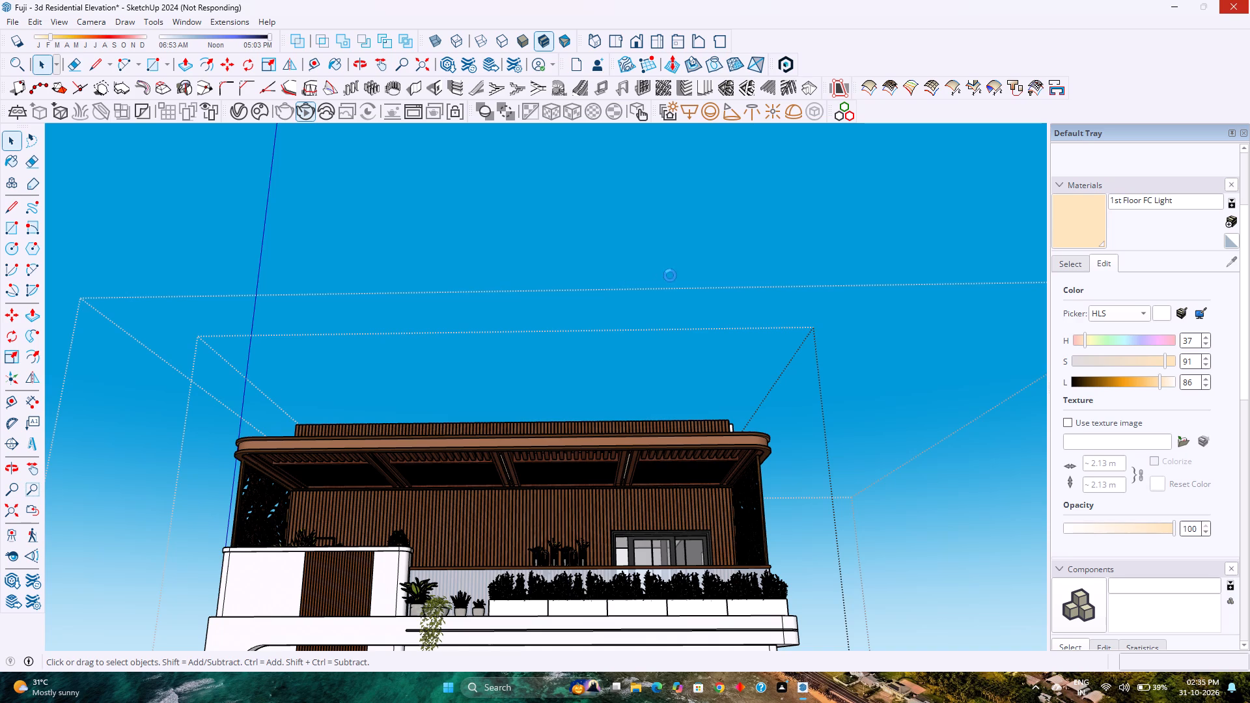
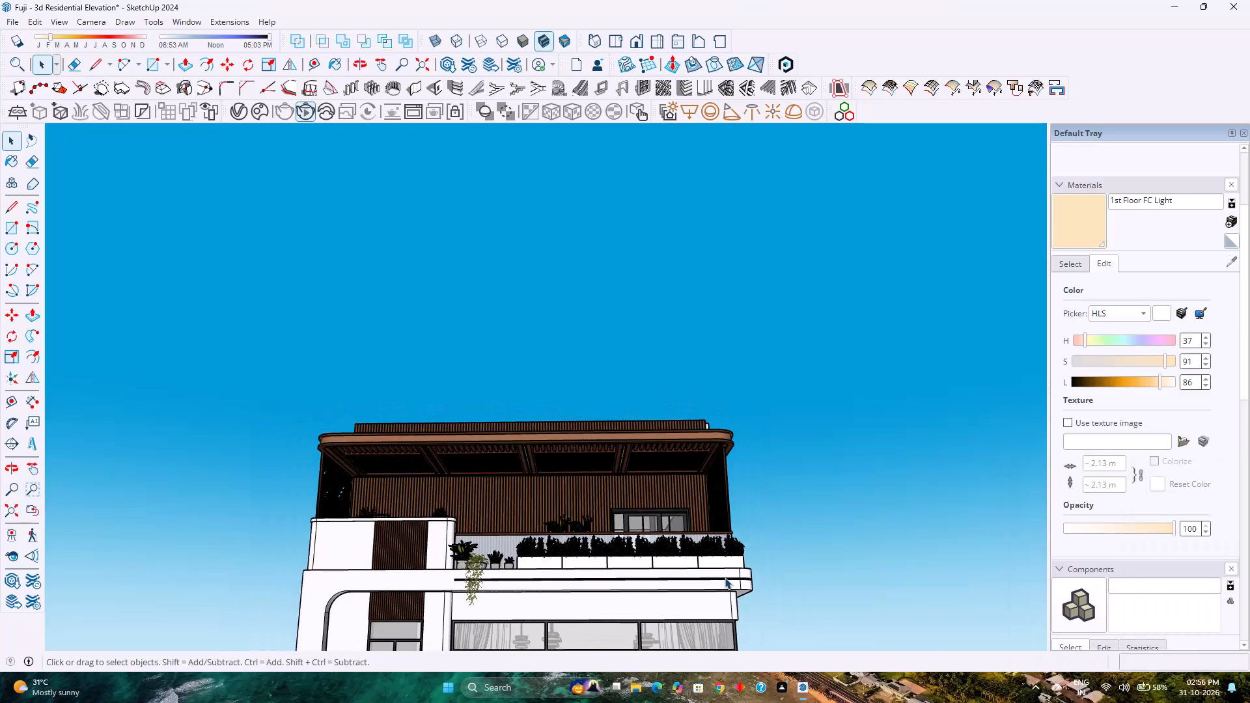
Examine the whole house from below, from the side and from the front, including the balcony canopy and facades.
scroll(729, 573, "up", 3)
scroll(729, 570, "down", 8)
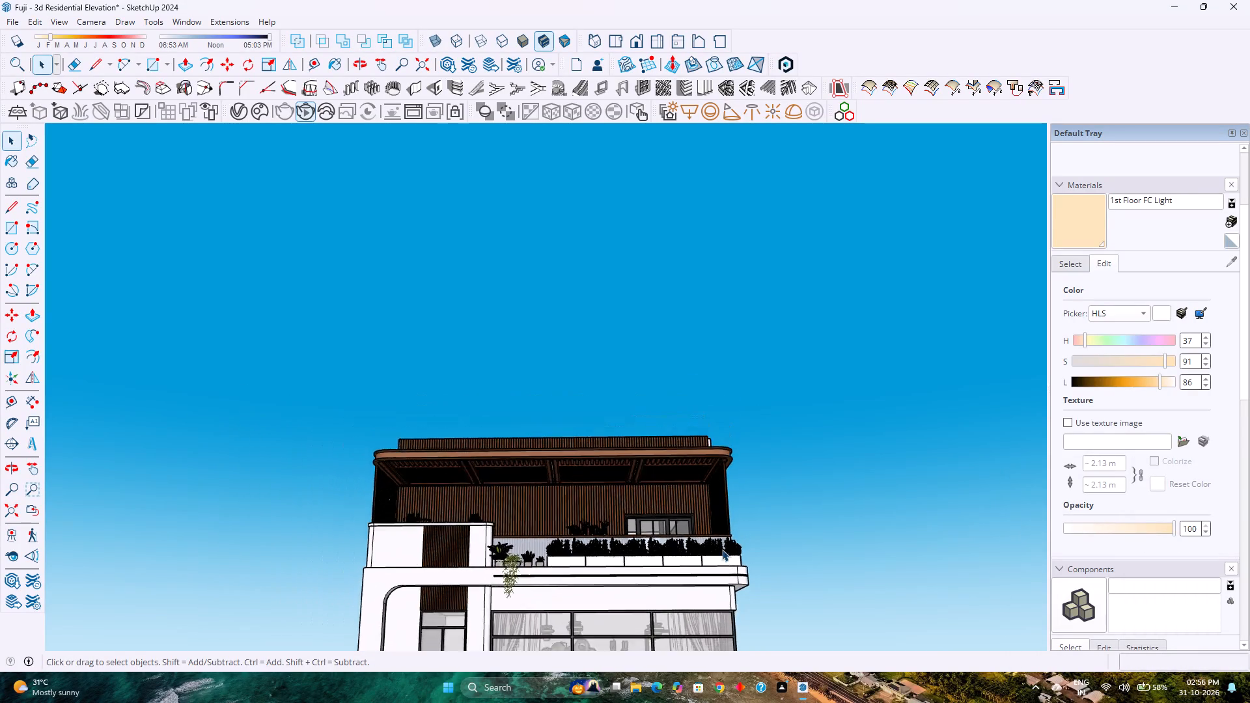
scroll(722, 549, "down", 4)
middle_click_drag(743, 542, 454, 400)
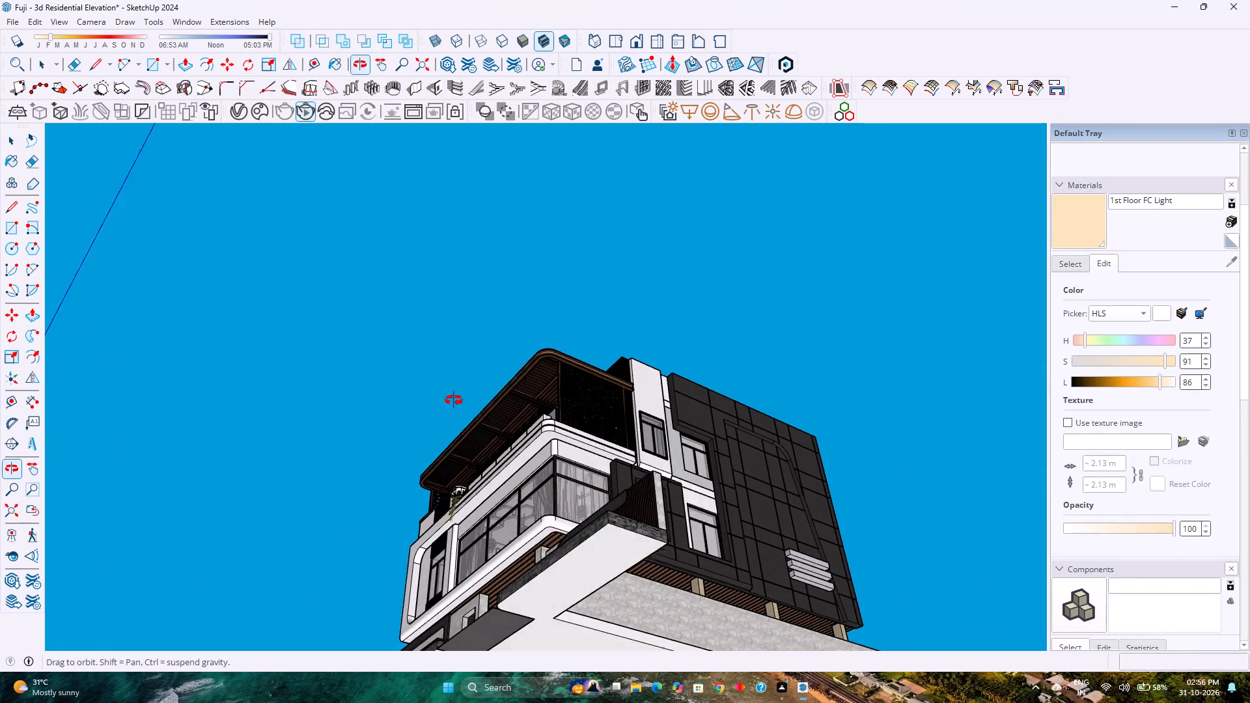
middle_click_drag(454, 400, 454, 400)
scroll(567, 500, "up", 6)
scroll(567, 499, "down", 12)
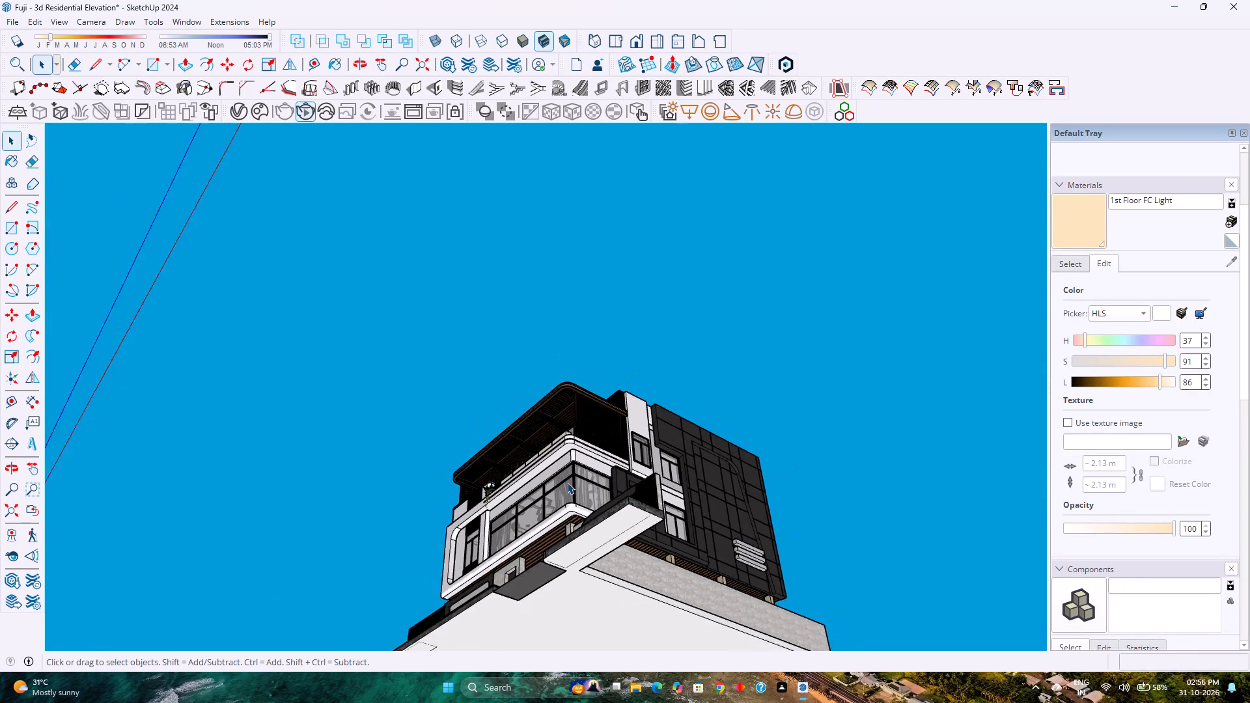
scroll(567, 482, "down", 4)
middle_click_drag(567, 480, 603, 666)
middle_click_drag(556, 482, 557, 490)
middle_click(576, 543)
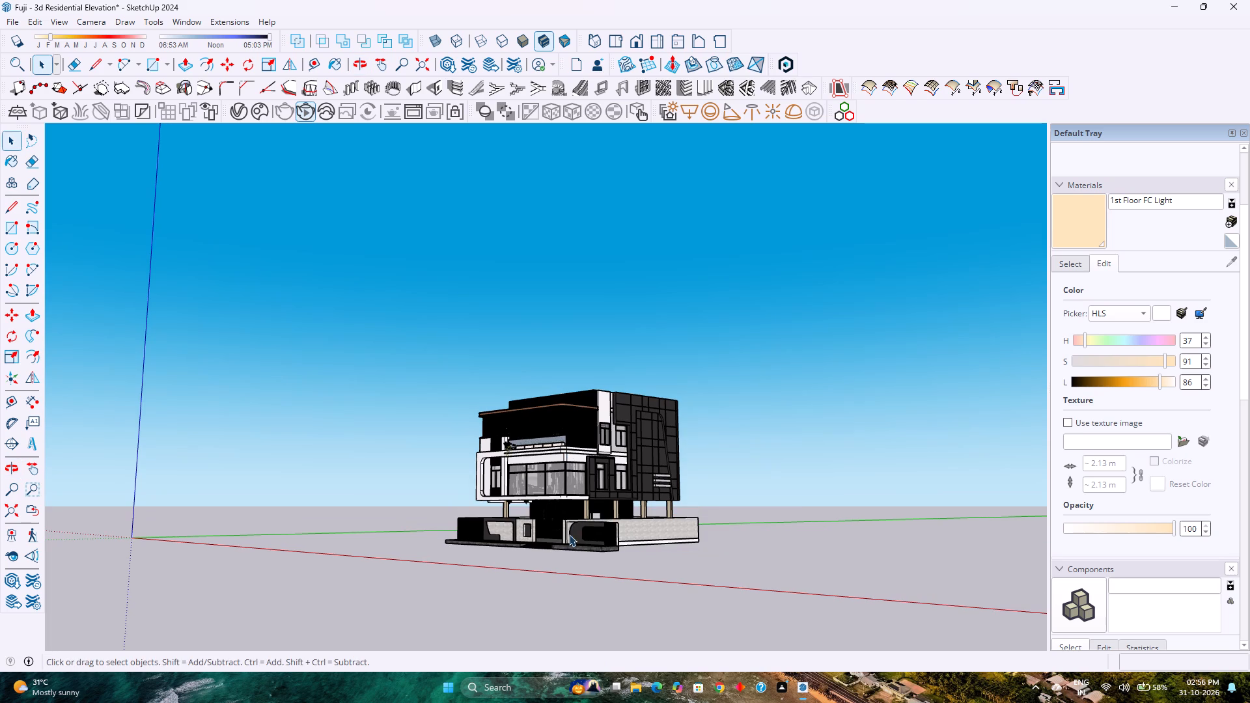
scroll(568, 475, "up", 14)
scroll(555, 446, "down", 4)
scroll(560, 473, "up", 1)
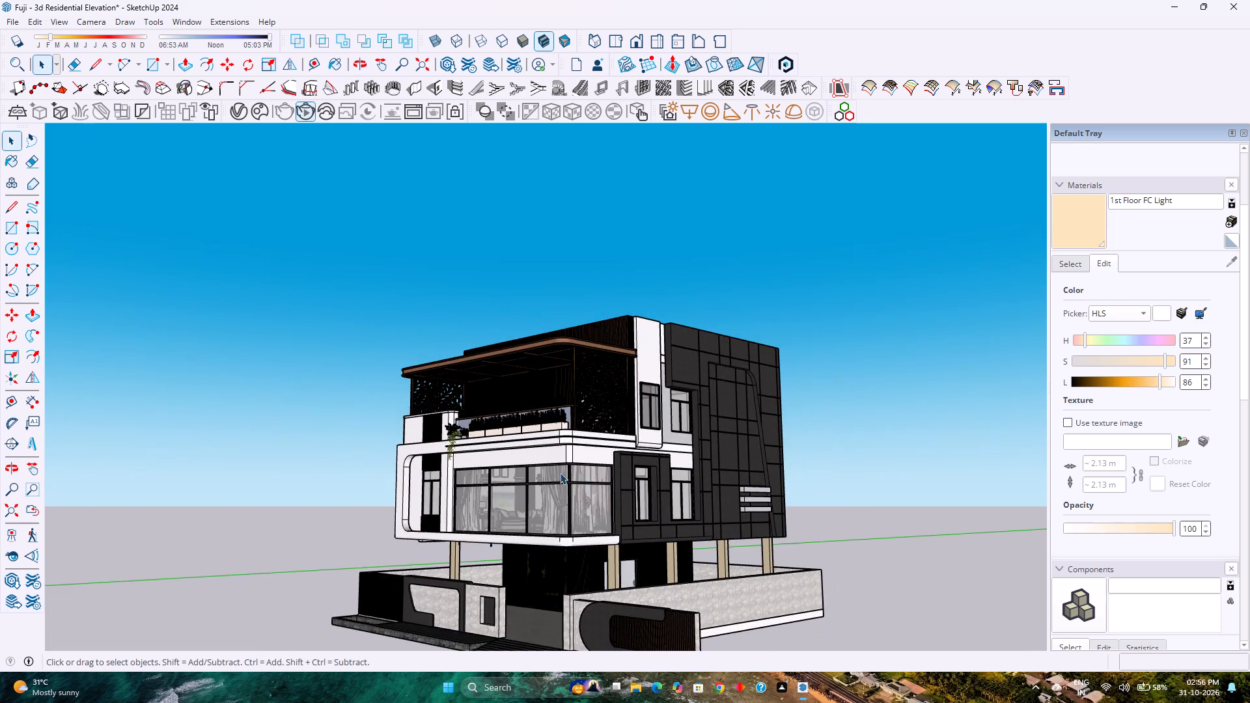
scroll(560, 473, "up", 7)
middle_click(557, 456)
middle_click_drag(560, 467, 569, 519)
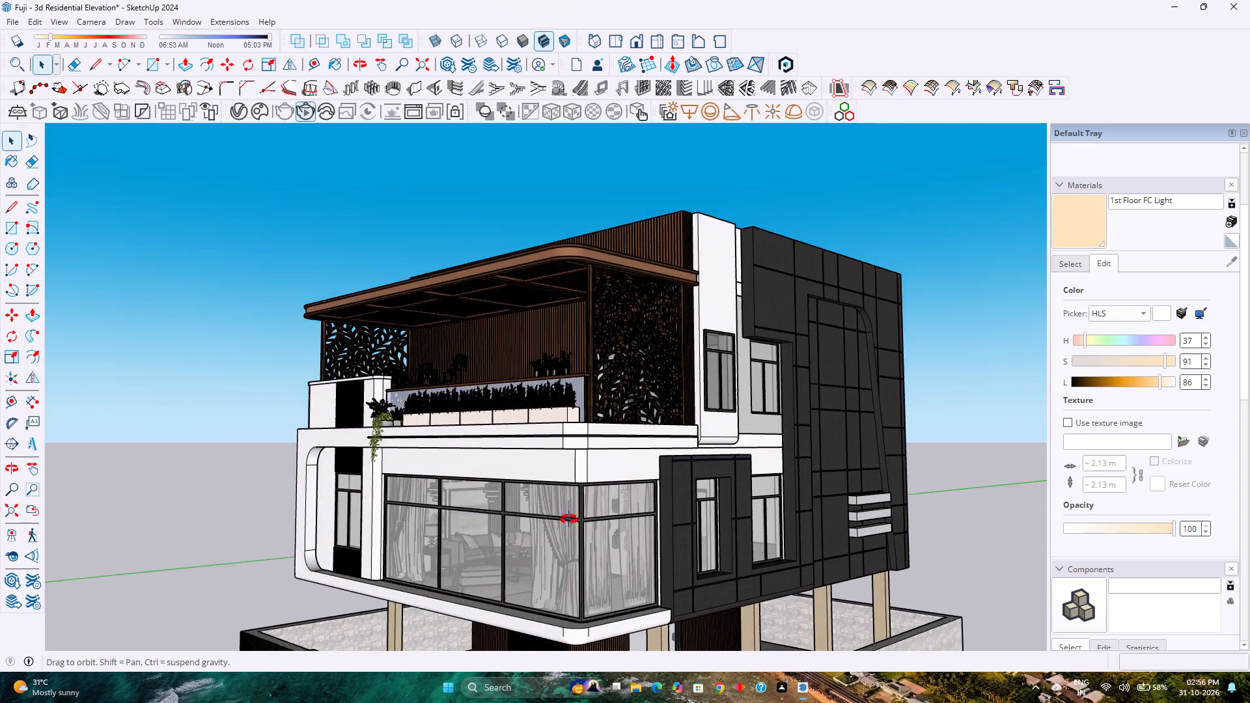
middle_click_drag(569, 519, 734, 543)
scroll(658, 478, "down", 5)
scroll(649, 467, "up", 2)
scroll(637, 454, "down", 4)
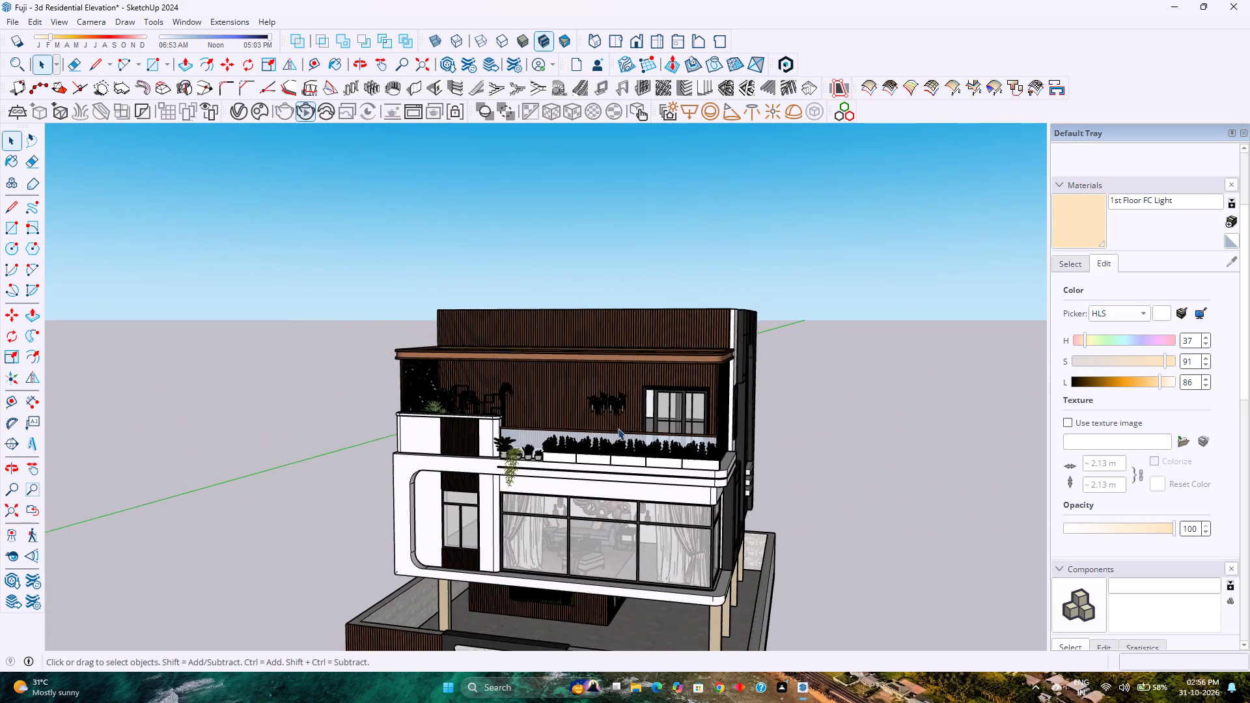
scroll(523, 402, "down", 4)
scroll(553, 519, "up", 7)
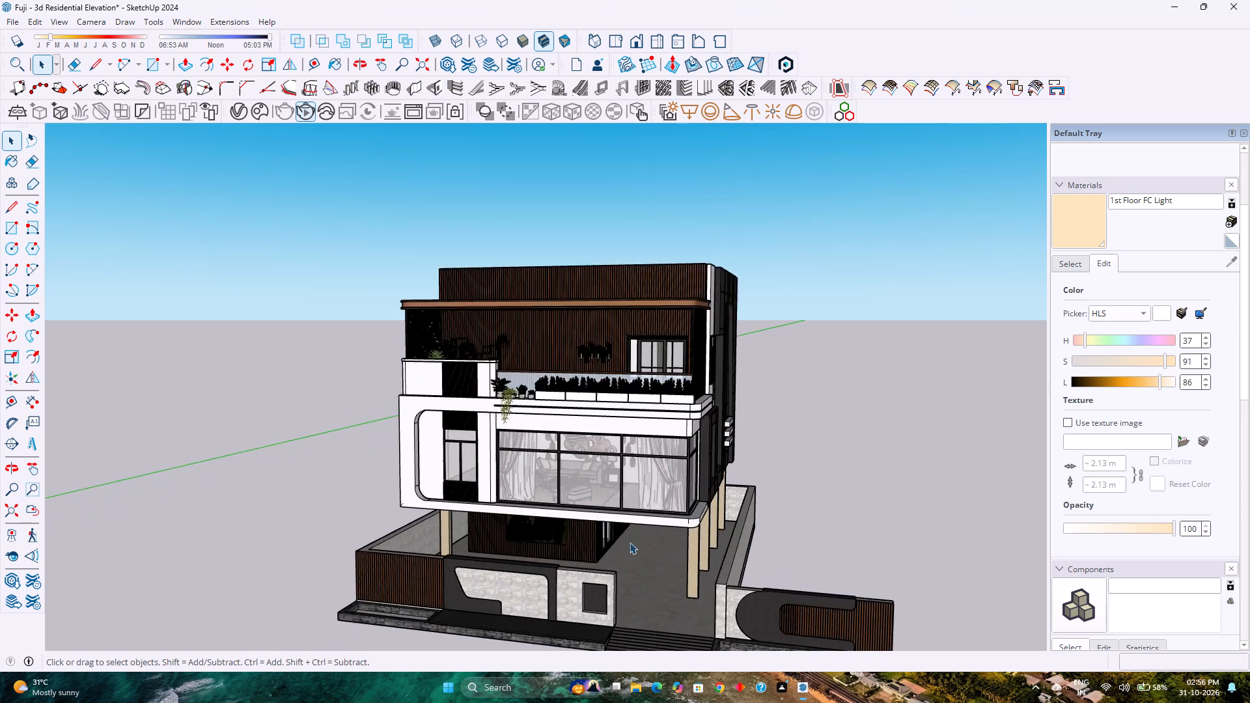
Open the nested ground-floor group containing the entrance and front compound wall for editing.
scroll(631, 534, "up", 3)
middle_click(631, 533)
middle_click(631, 533)
middle_click(631, 533)
middle_click_drag(631, 533, 588, 528)
middle_click(588, 528)
scroll(585, 513, "down", 13)
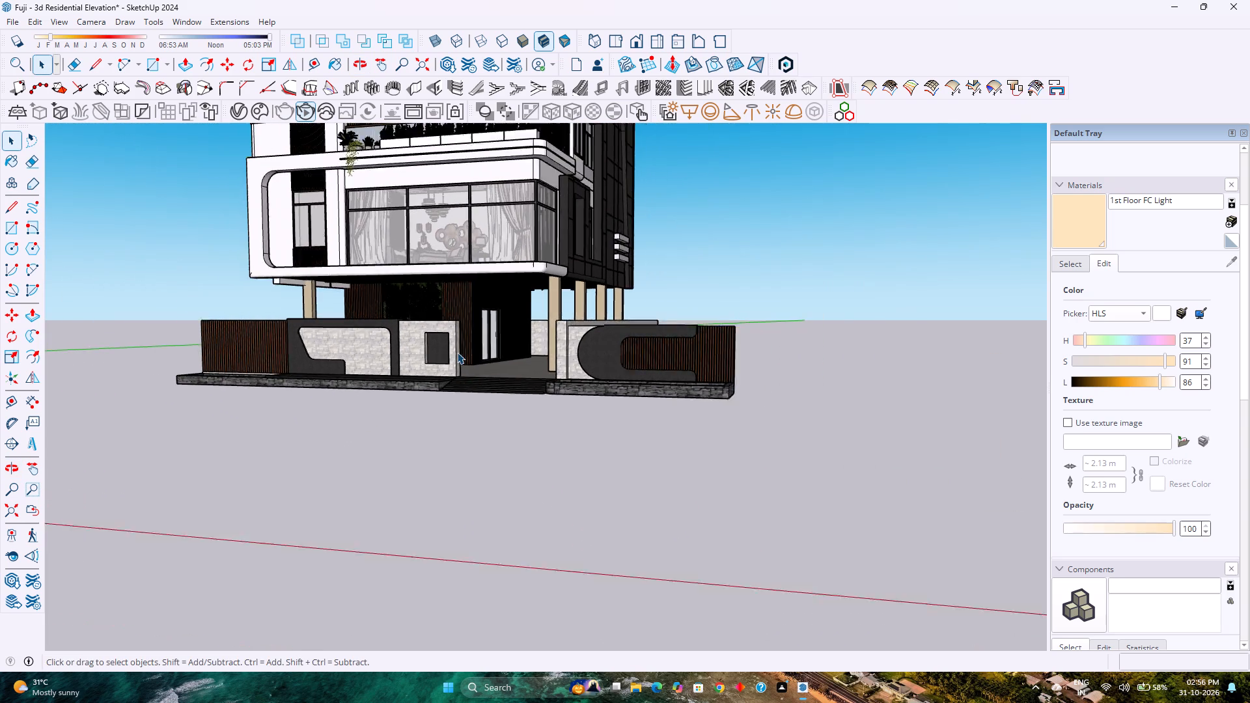
scroll(457, 352, "down", 1)
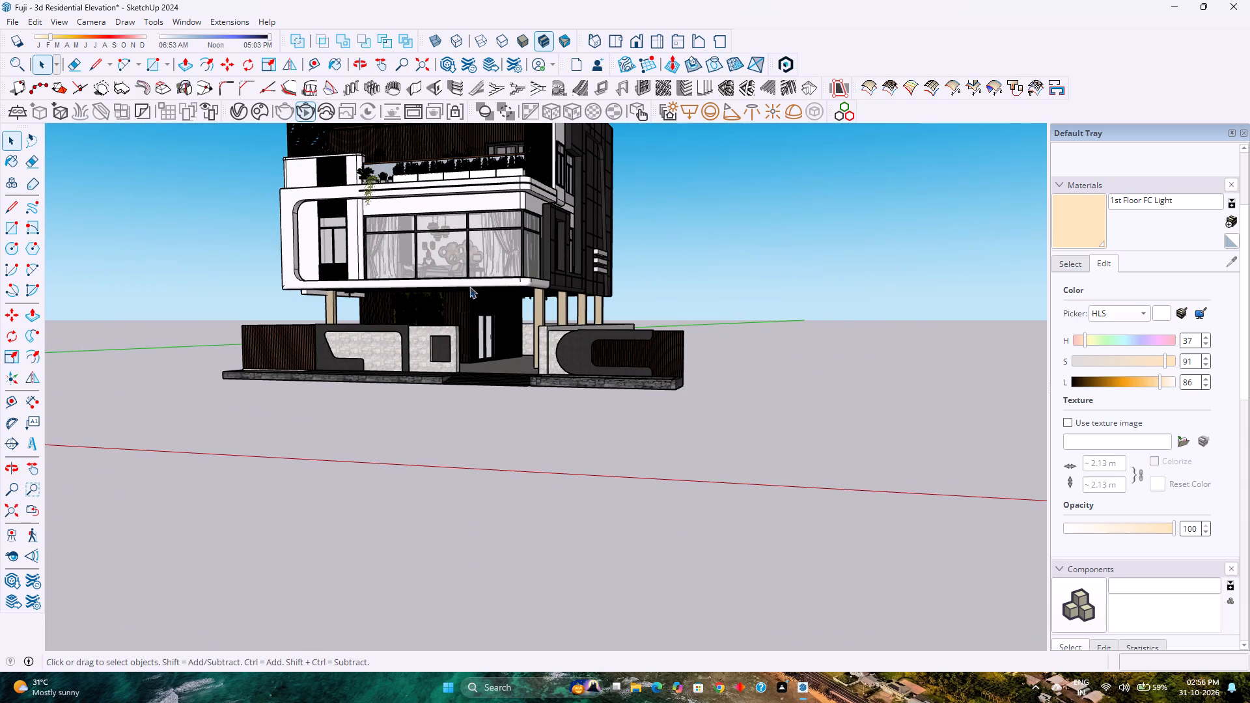
double_click(558, 344)
scroll(558, 344, "up", 5)
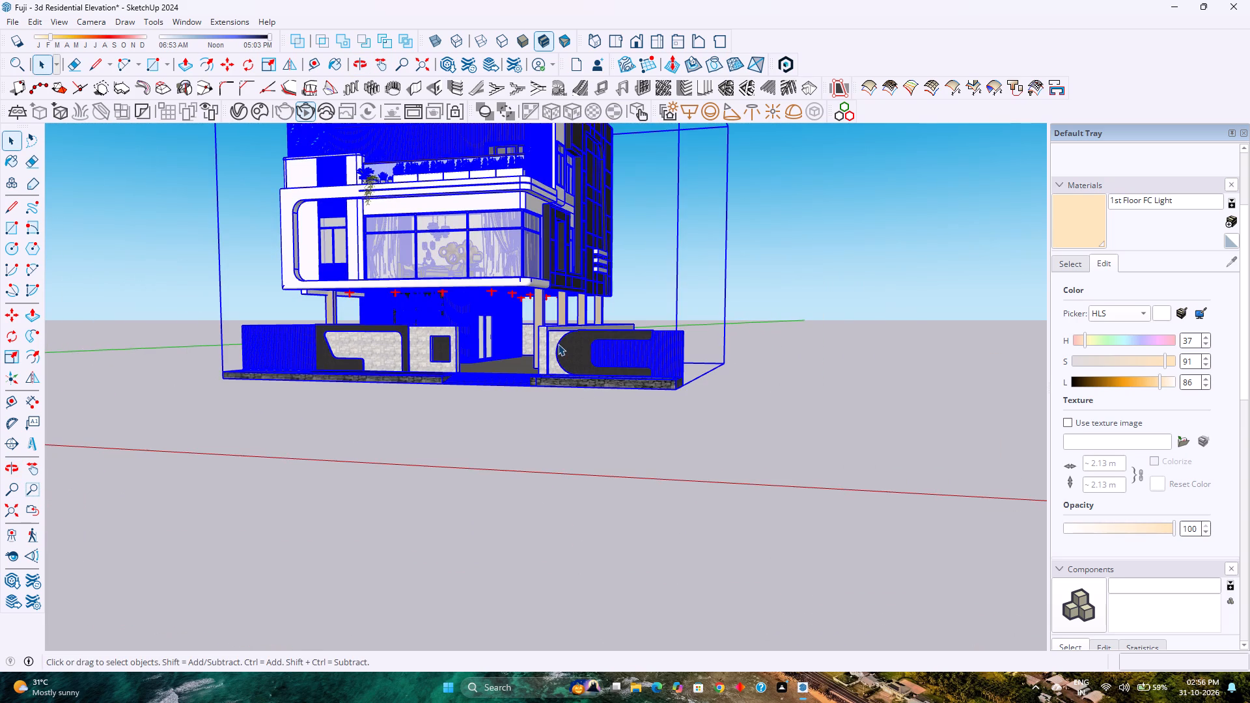
scroll(556, 342, "up", 4)
left_click(555, 342)
double_click(555, 342)
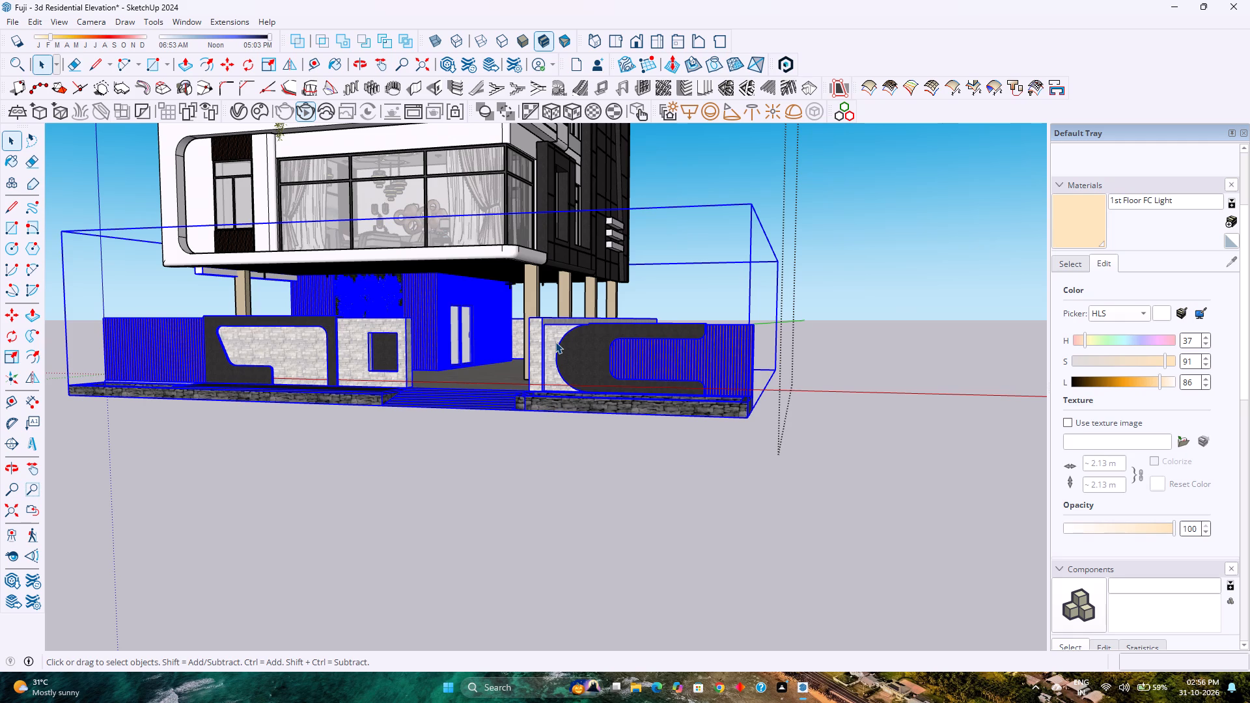
scroll(555, 342, "up", 6)
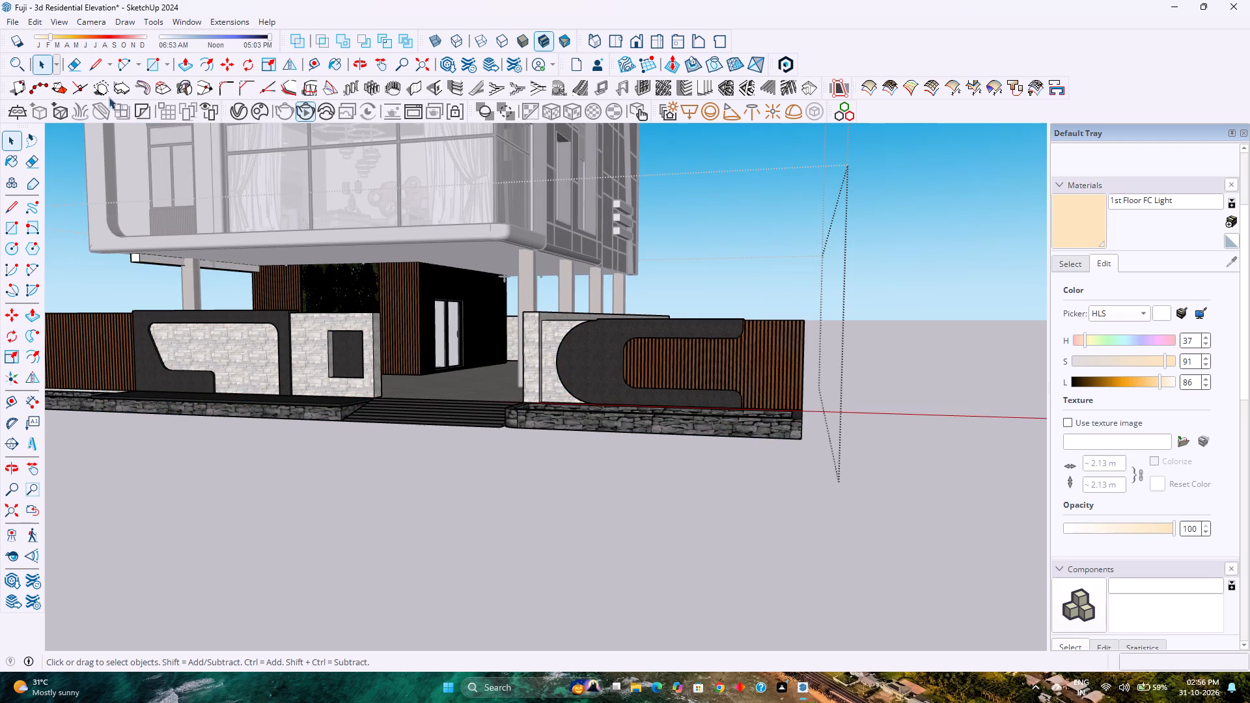
left_click(186, 21)
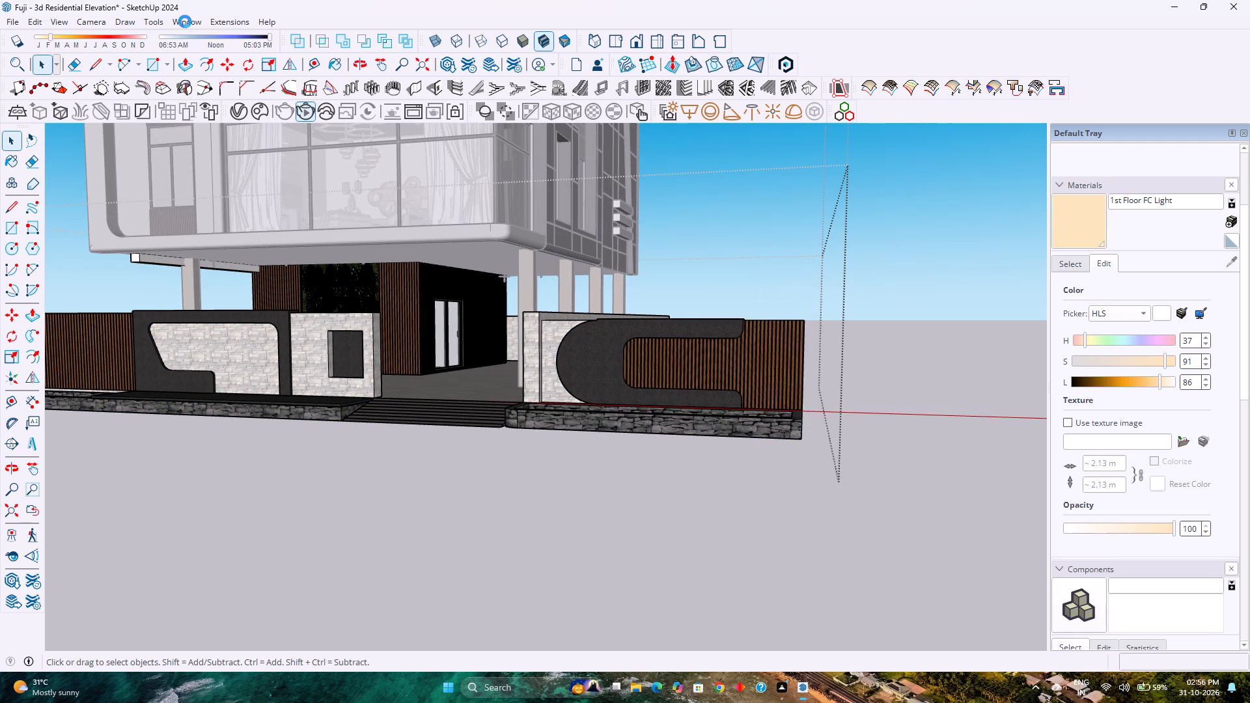
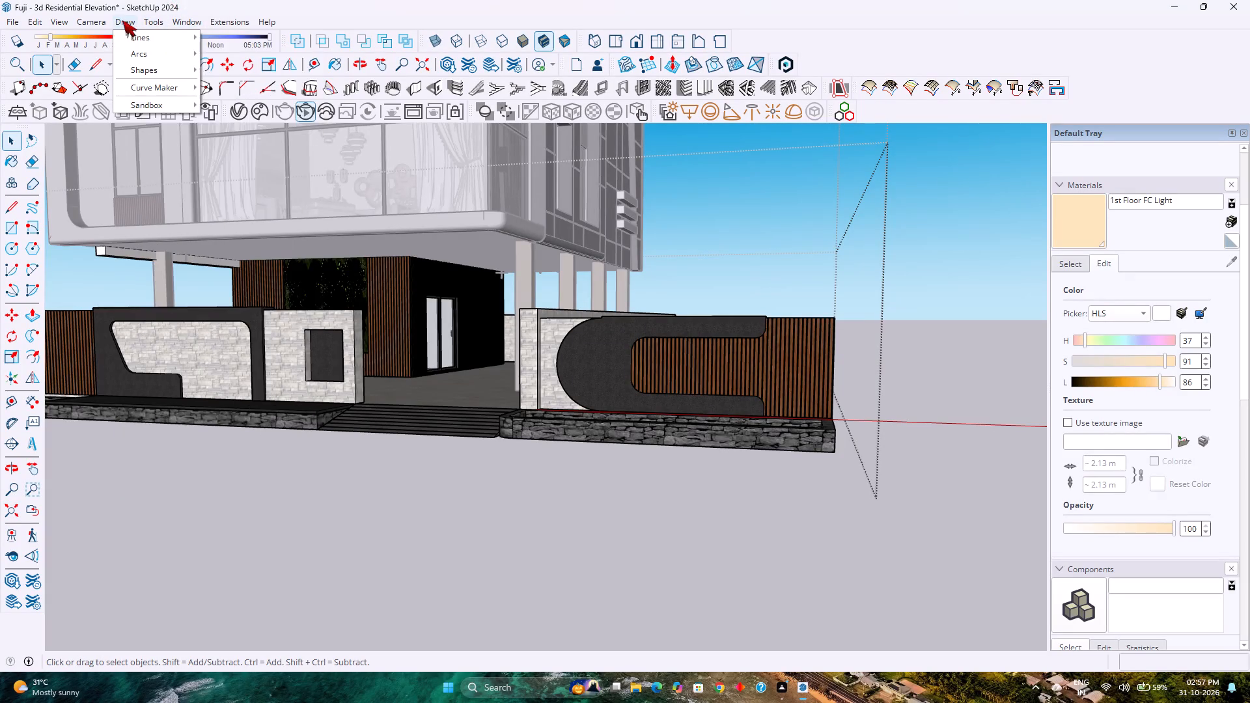
Search the 3D Warehouse for "Gate".
left_click(212, 115)
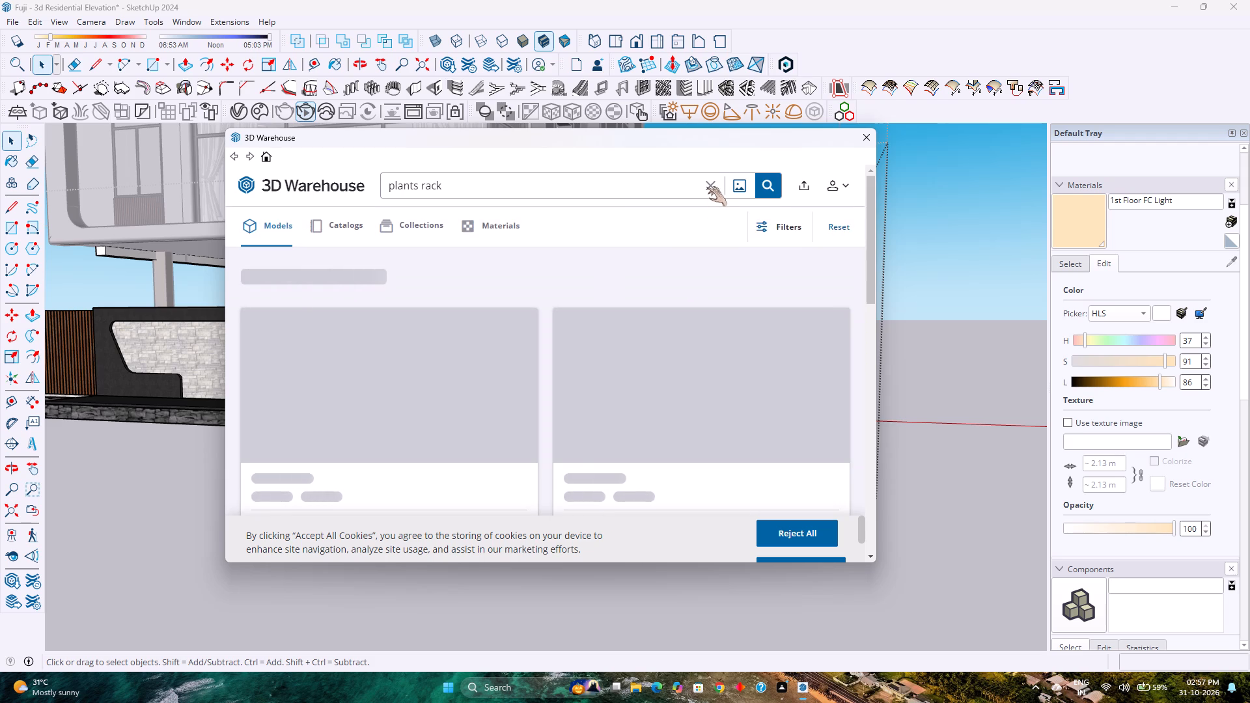
left_click(706, 187)
left_click(649, 175)
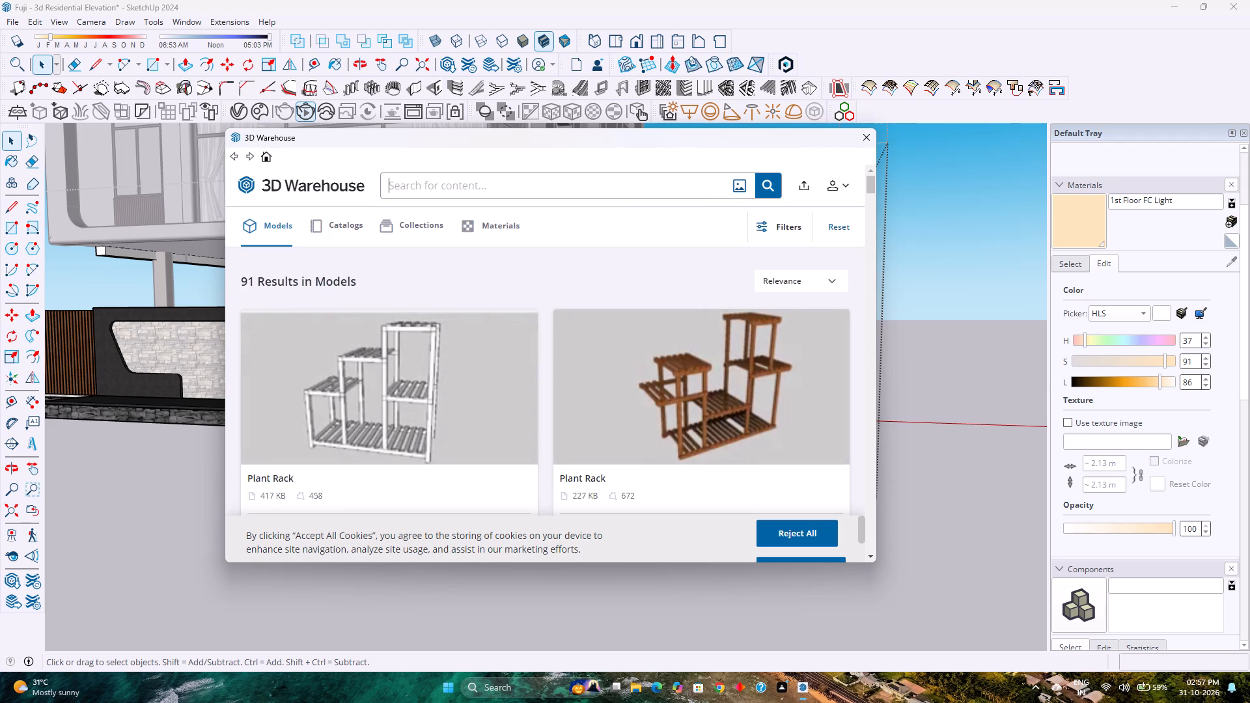
key("shift+g")
type("ate")
key("Return")
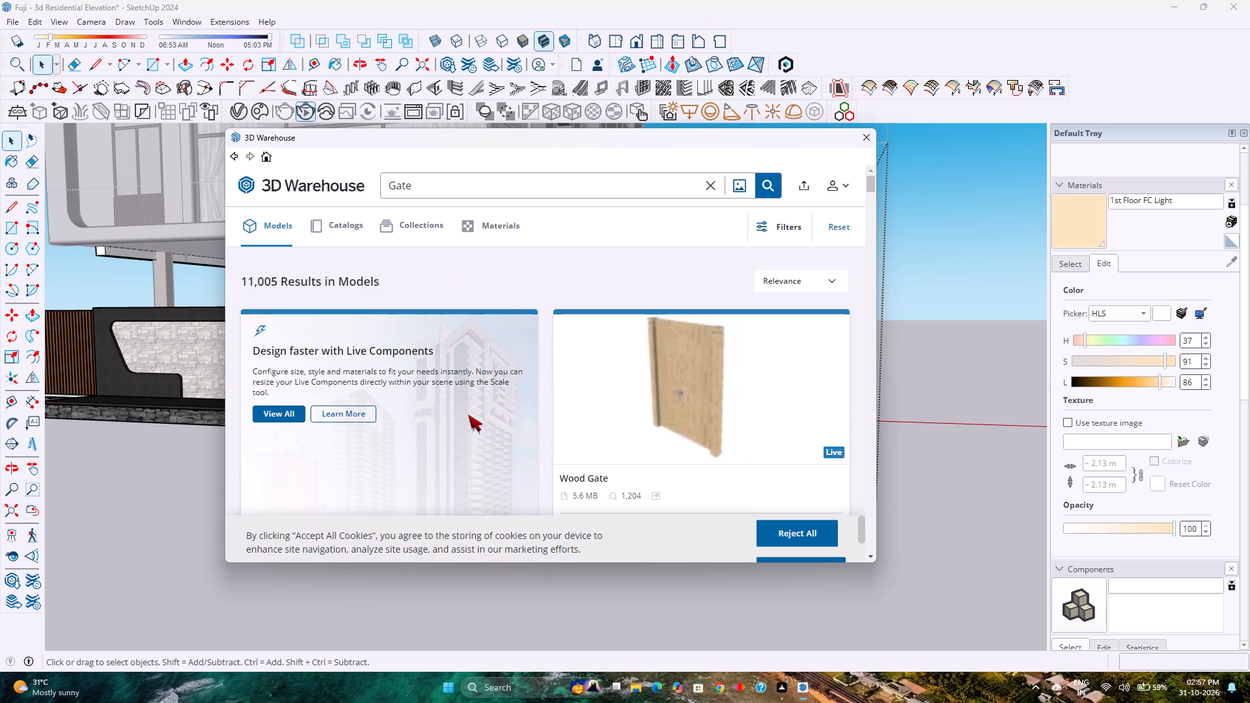
Find the 4.8 MB model named gate, with black double doors and planting on top, and load it directly into the model.
scroll(722, 327, "down", 4)
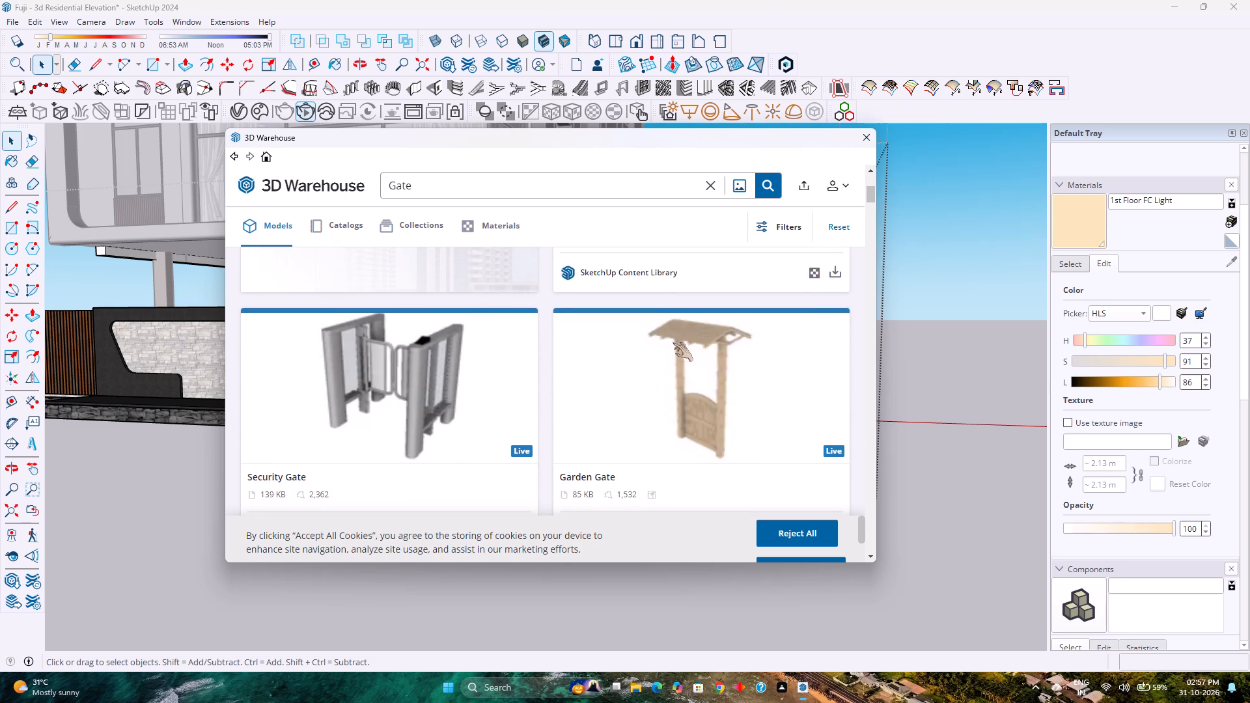
scroll(673, 342, "down", 3)
scroll(584, 353, "down", 4)
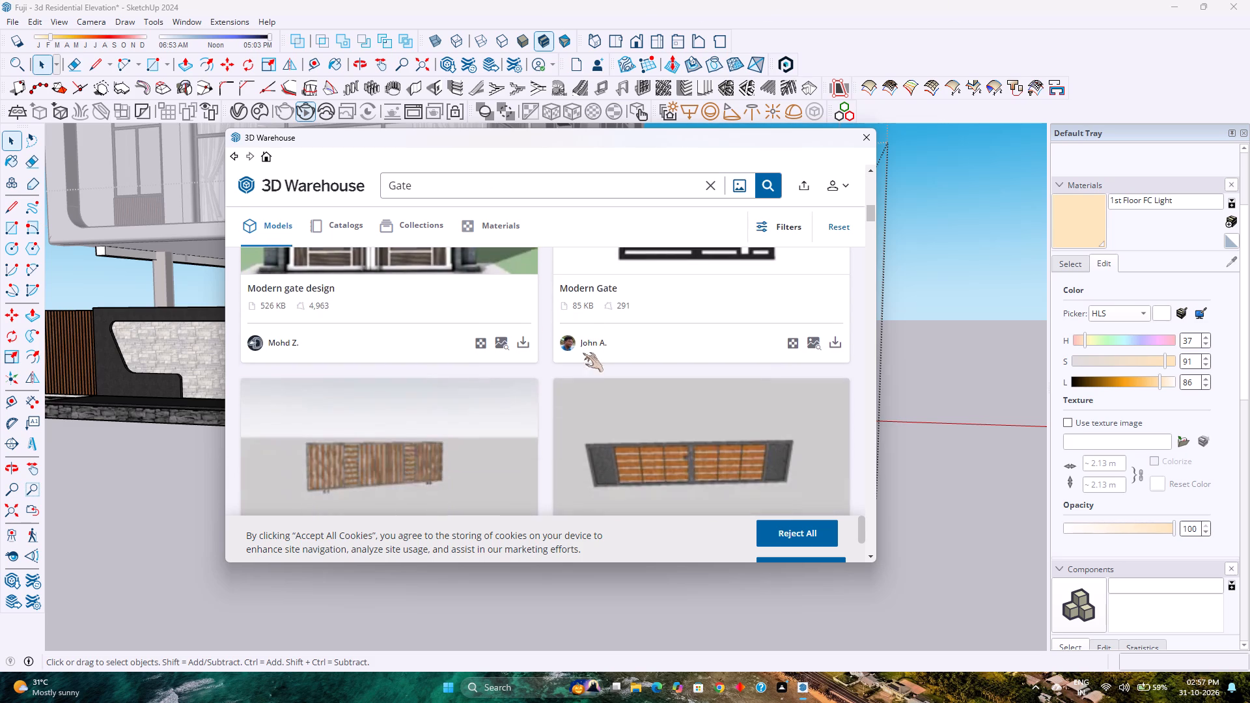
scroll(583, 353, "down", 6)
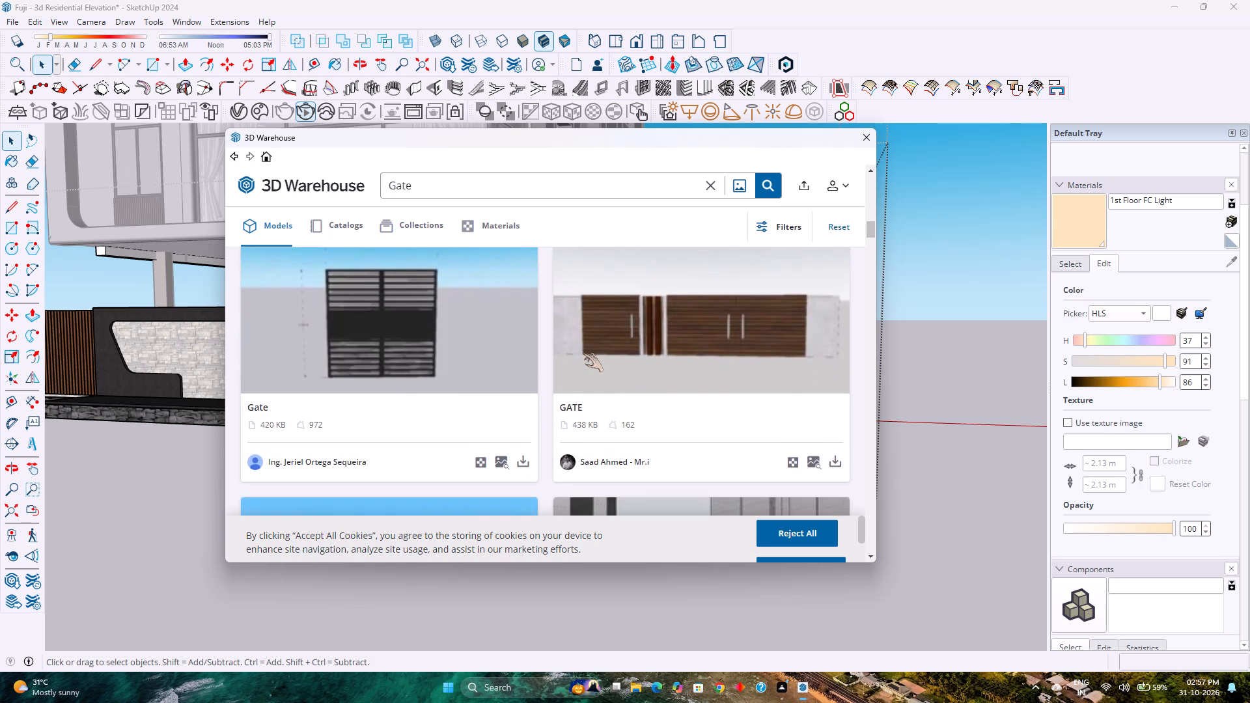
scroll(583, 353, "down", 7)
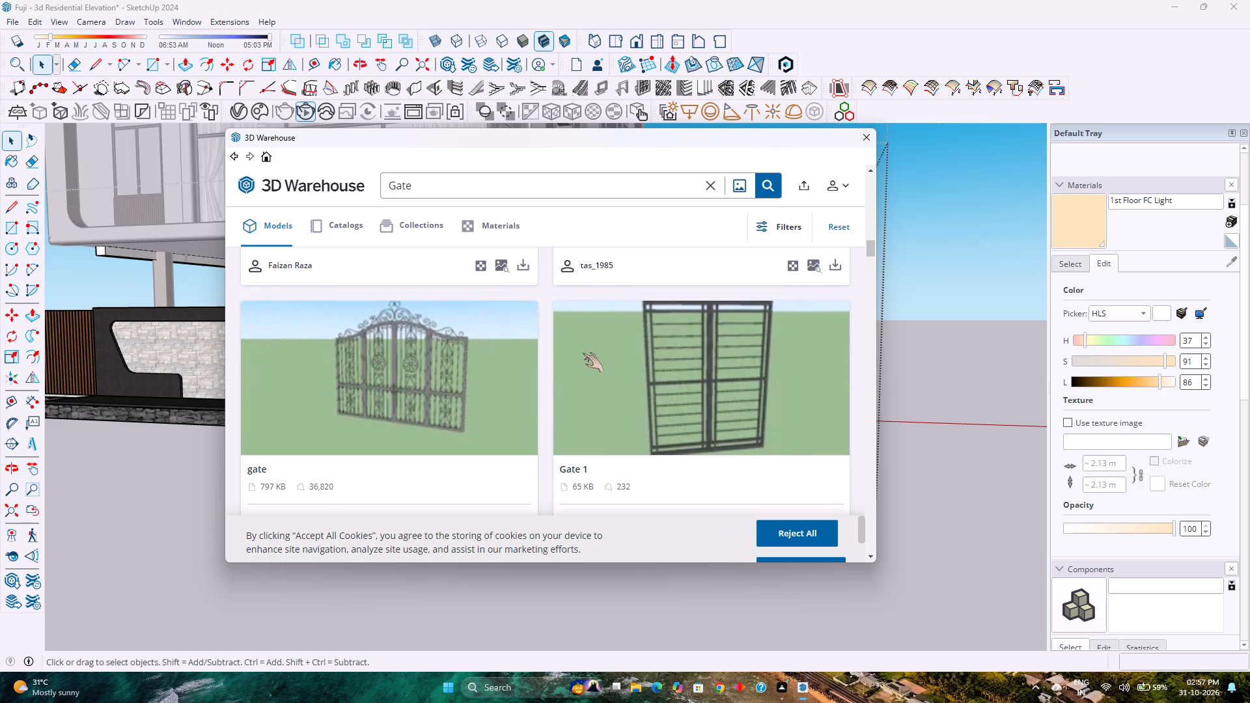
scroll(583, 353, "down", 9)
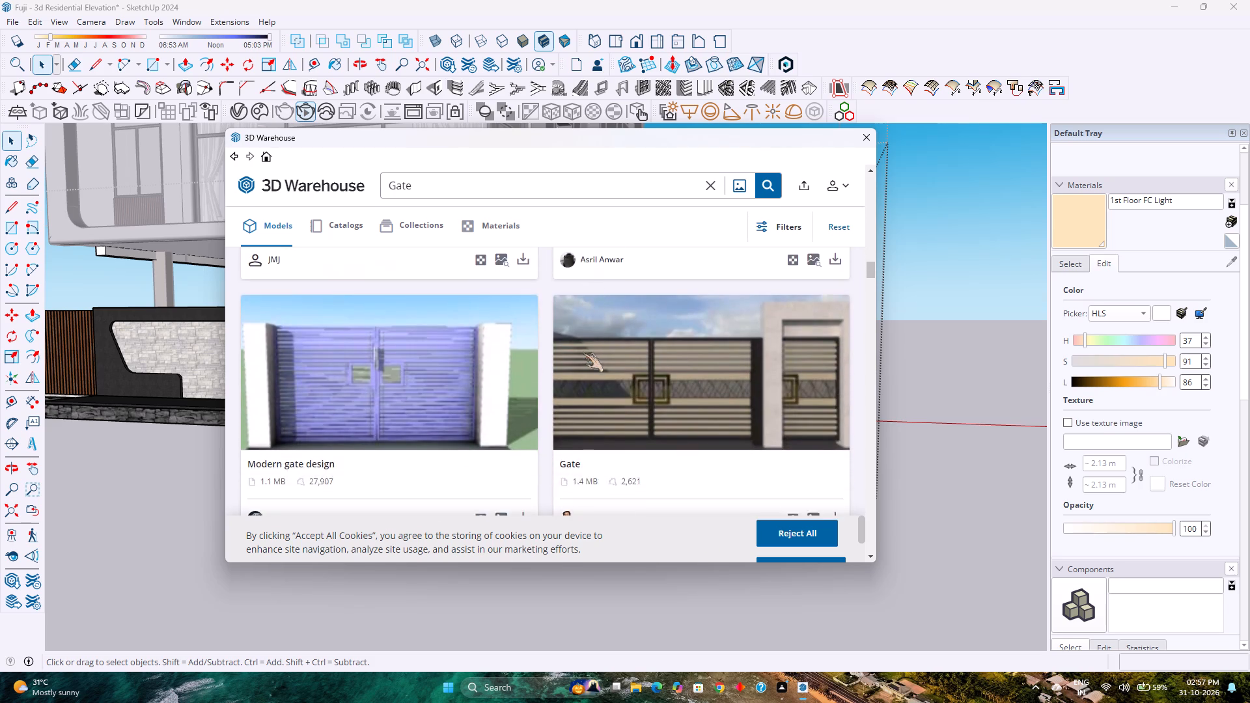
scroll(583, 353, "down", 4)
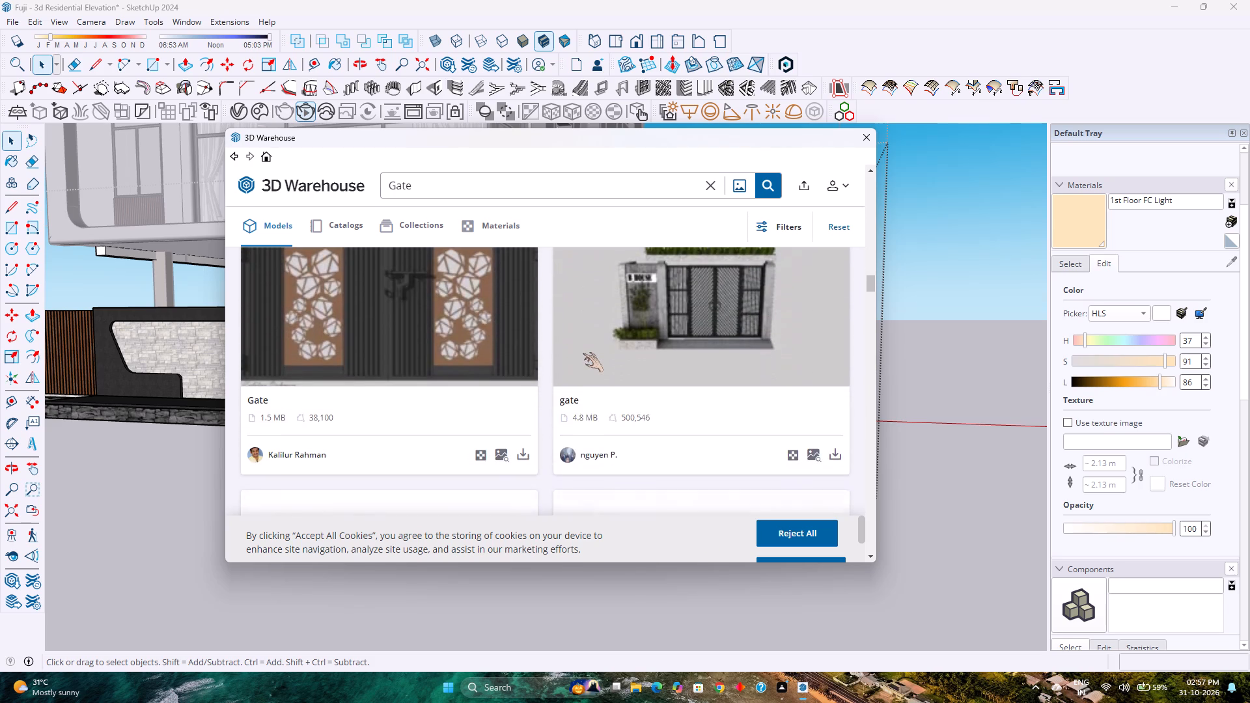
left_click(833, 450)
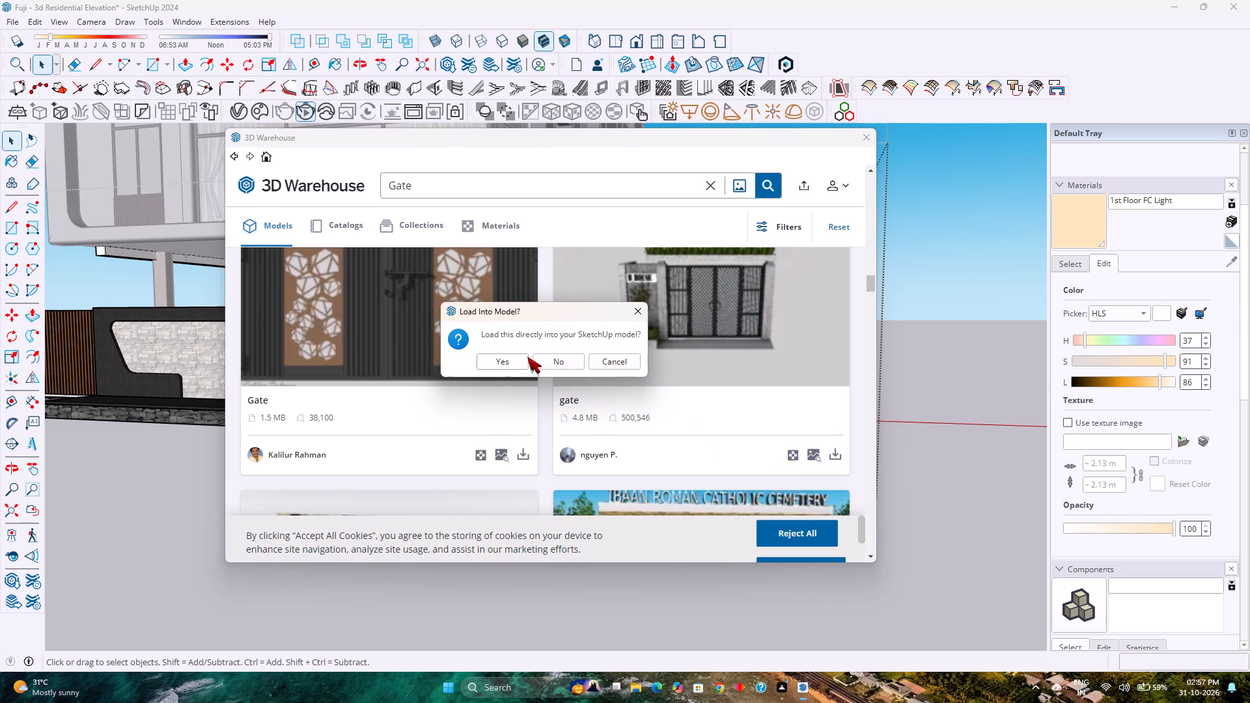
left_click(523, 358)
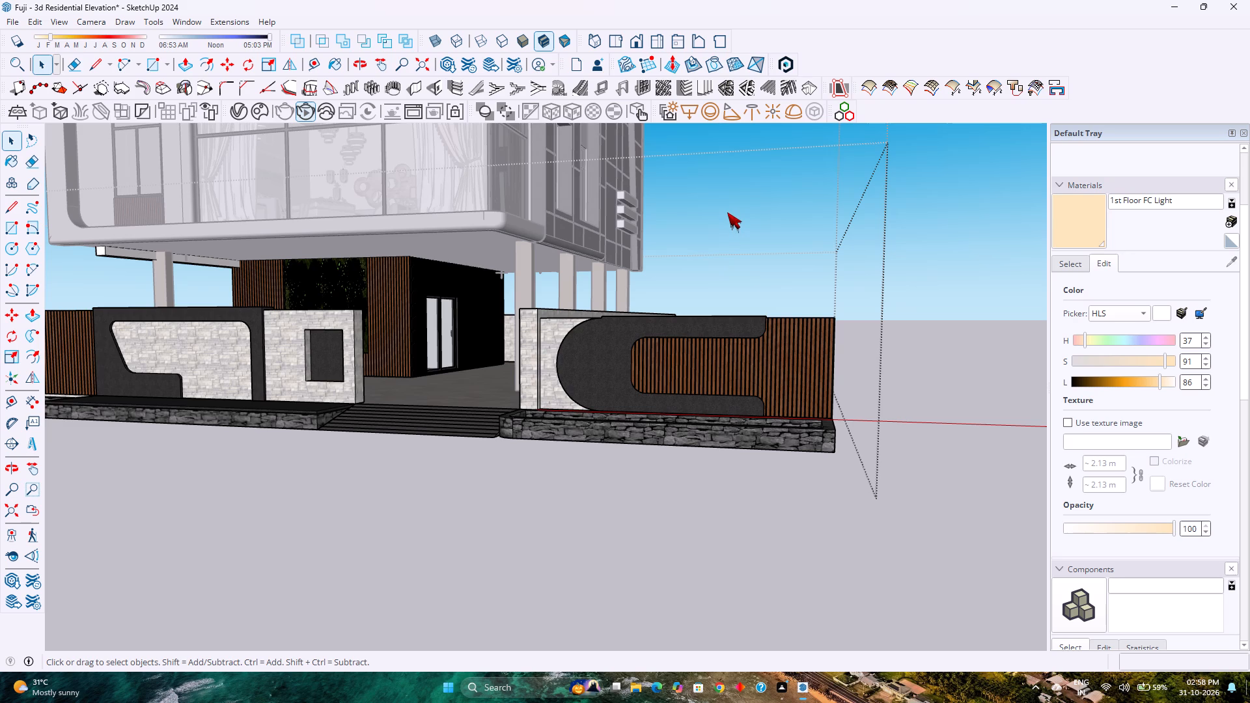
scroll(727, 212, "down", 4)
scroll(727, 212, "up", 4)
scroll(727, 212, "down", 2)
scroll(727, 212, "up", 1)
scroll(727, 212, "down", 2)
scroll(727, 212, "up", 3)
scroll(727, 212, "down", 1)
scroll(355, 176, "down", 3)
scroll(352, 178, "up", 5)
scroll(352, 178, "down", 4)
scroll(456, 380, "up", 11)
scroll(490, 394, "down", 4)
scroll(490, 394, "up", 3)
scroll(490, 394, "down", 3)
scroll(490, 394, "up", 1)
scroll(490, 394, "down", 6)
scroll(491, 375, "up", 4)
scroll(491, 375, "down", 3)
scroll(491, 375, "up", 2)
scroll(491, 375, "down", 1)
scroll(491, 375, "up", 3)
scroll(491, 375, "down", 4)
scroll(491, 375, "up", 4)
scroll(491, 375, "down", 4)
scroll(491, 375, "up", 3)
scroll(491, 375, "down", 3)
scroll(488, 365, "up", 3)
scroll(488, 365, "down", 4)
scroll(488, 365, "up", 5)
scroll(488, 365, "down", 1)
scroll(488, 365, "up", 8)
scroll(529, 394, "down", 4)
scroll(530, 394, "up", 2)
Place the downloaded gate component at the front compound wall beside the entrance opening.
left_click(551, 359)
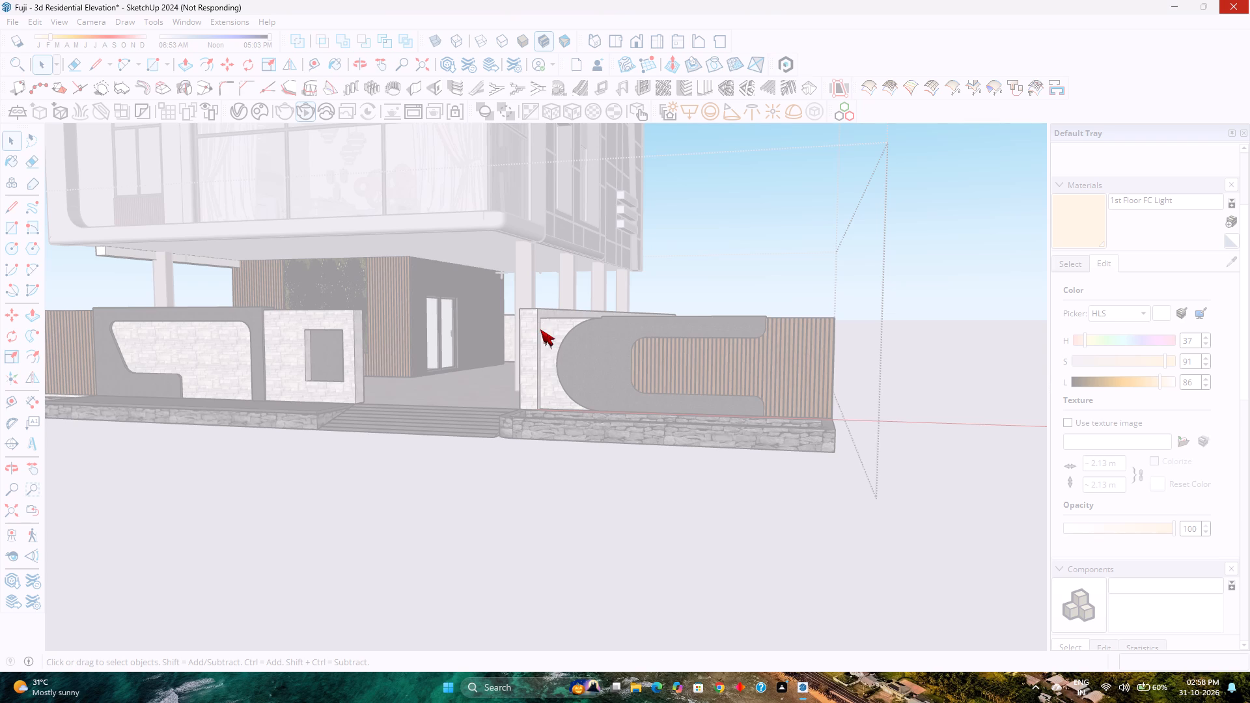
scroll(540, 329, "down", 2)
scroll(540, 329, "up", 3)
scroll(540, 329, "down", 1)
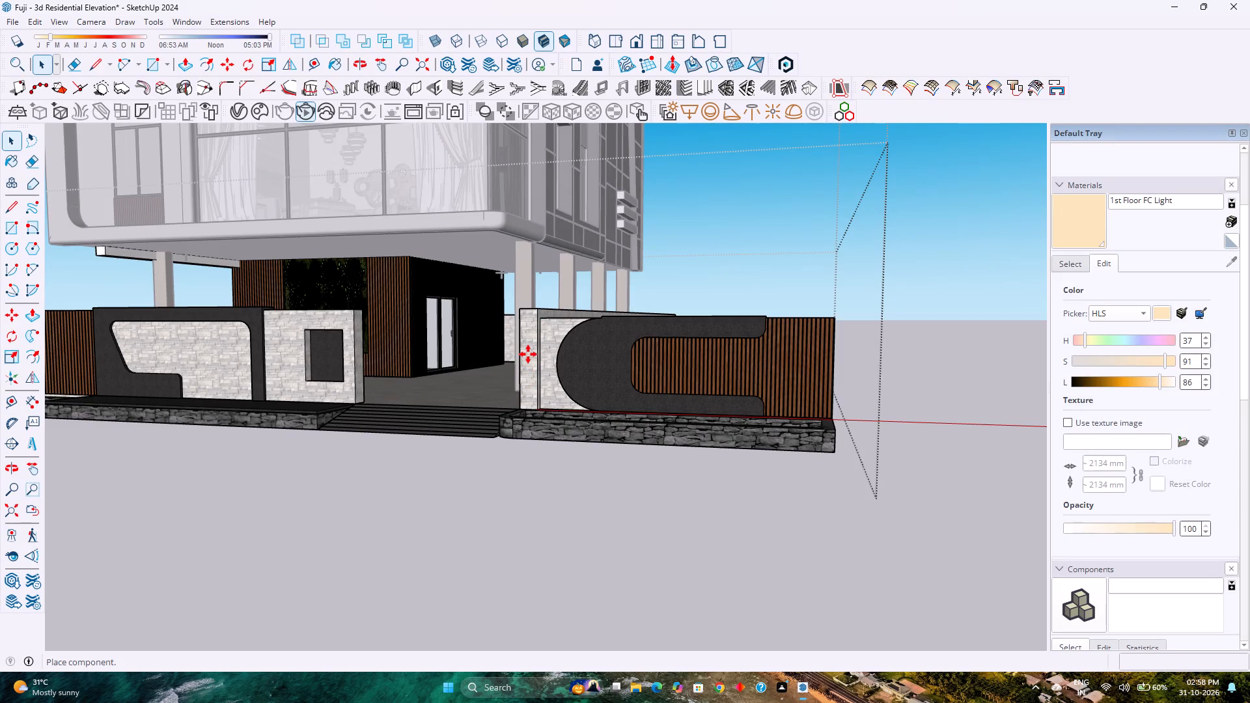
scroll(528, 354, "down", 5)
scroll(528, 354, "up", 1)
scroll(528, 355, "down", 5)
scroll(528, 355, "up", 1)
scroll(528, 353, "down", 8)
scroll(528, 352, "up", 1)
scroll(528, 351, "down", 1)
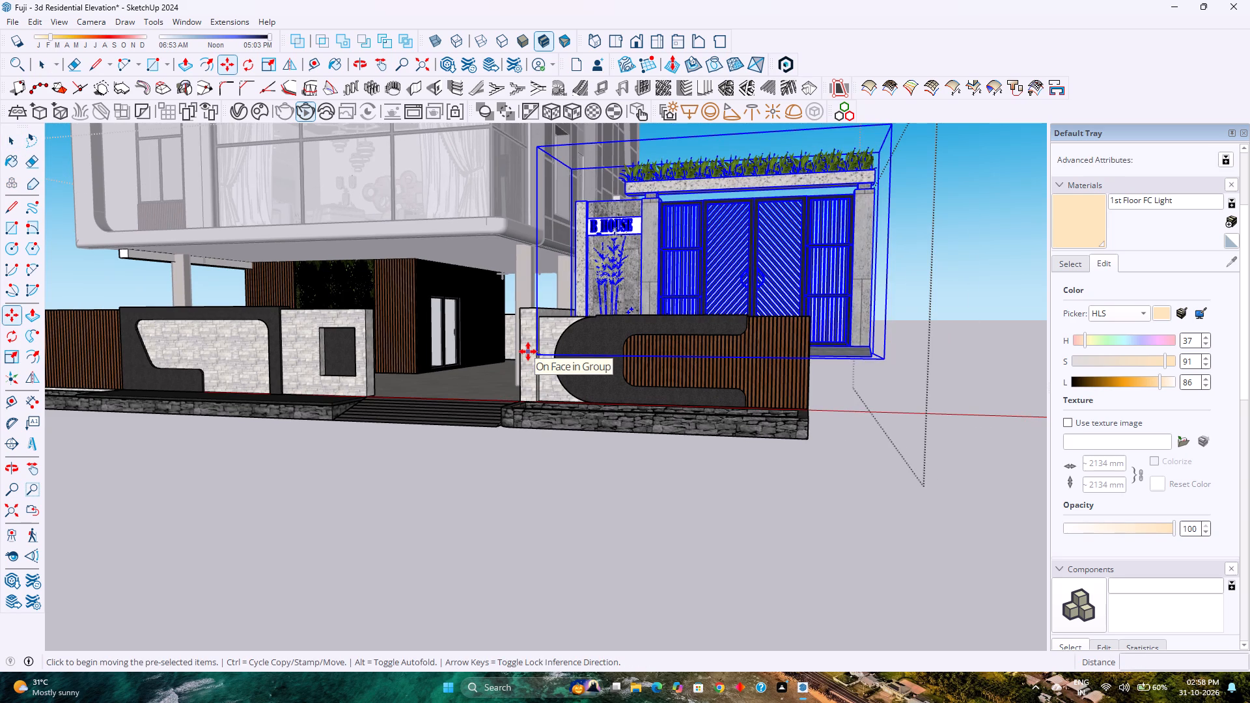
Examine the placed gate from the front and from above, including its base and its position relative to the compound wall.
scroll(528, 351, "up", 1)
scroll(528, 351, "down", 3)
scroll(528, 351, "up", 3)
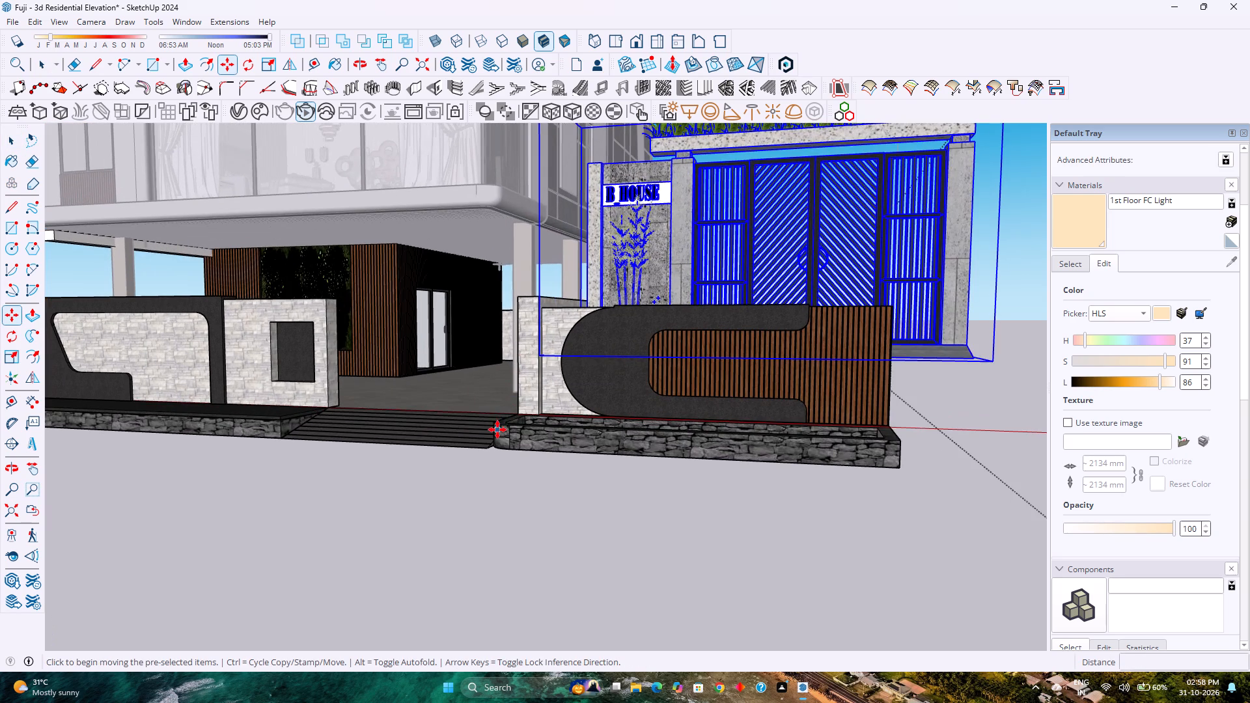
scroll(497, 426, "down", 8)
scroll(773, 403, "up", 7)
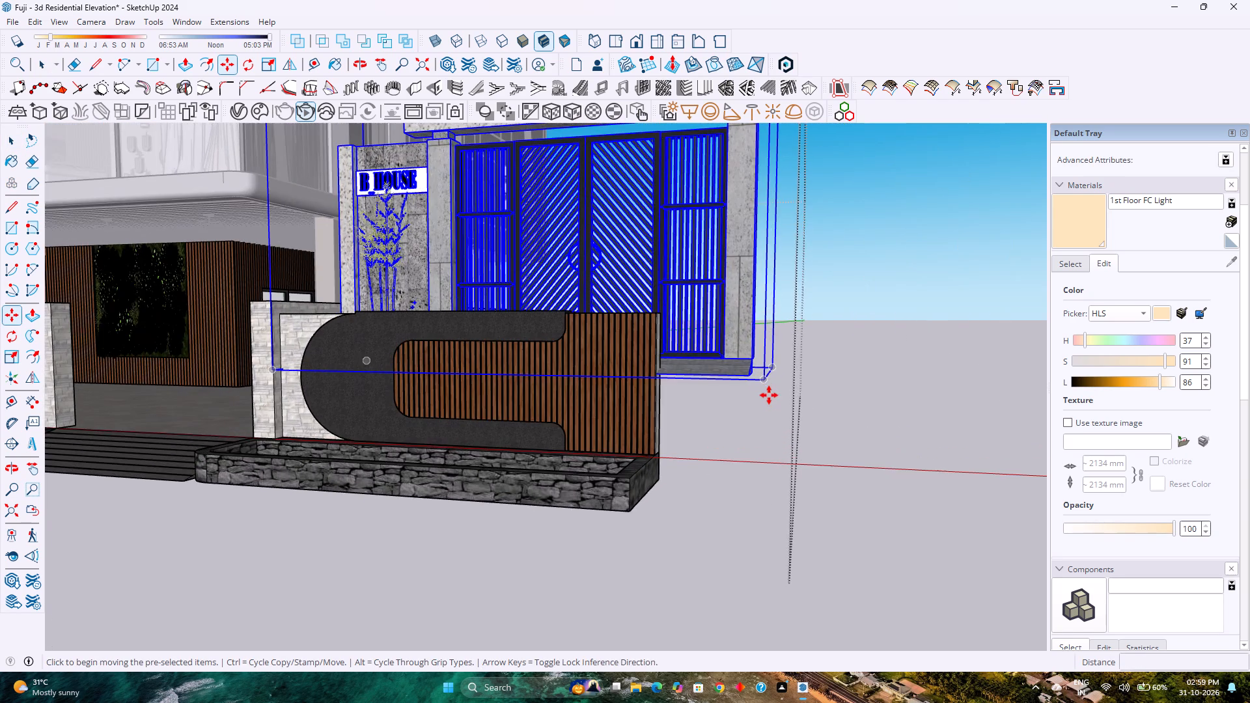
scroll(767, 393, "up", 3)
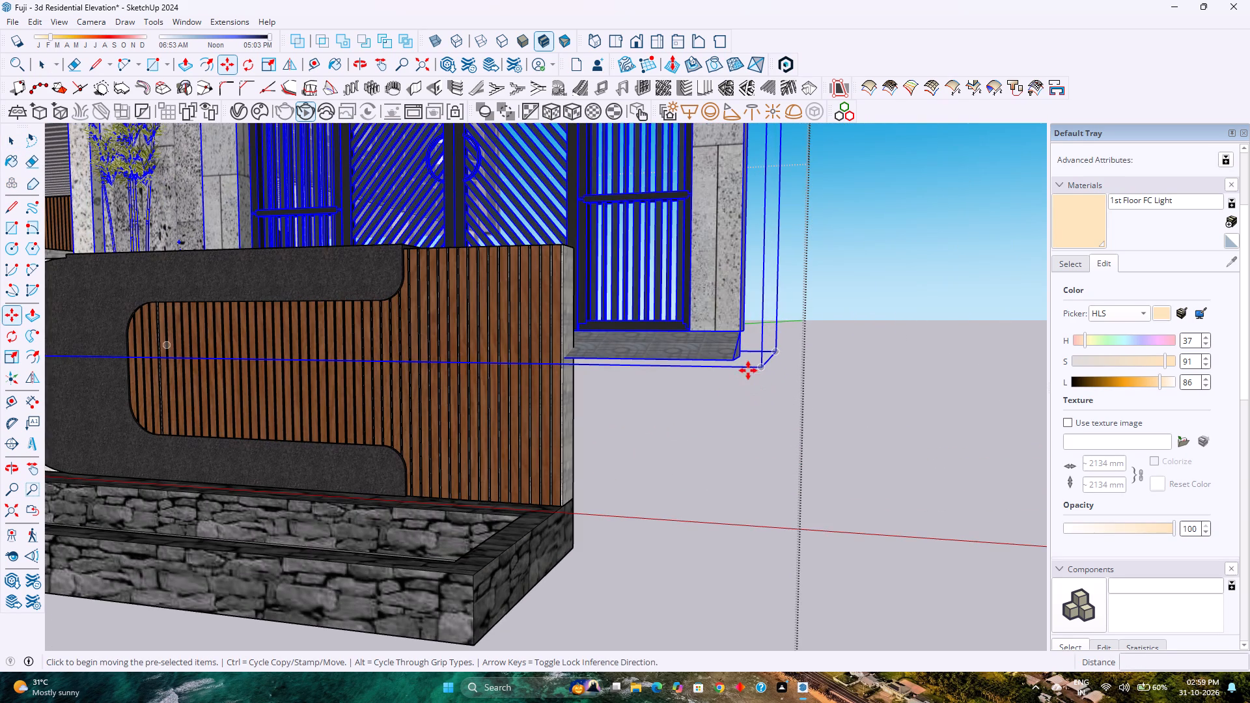
scroll(745, 362, "down", 4)
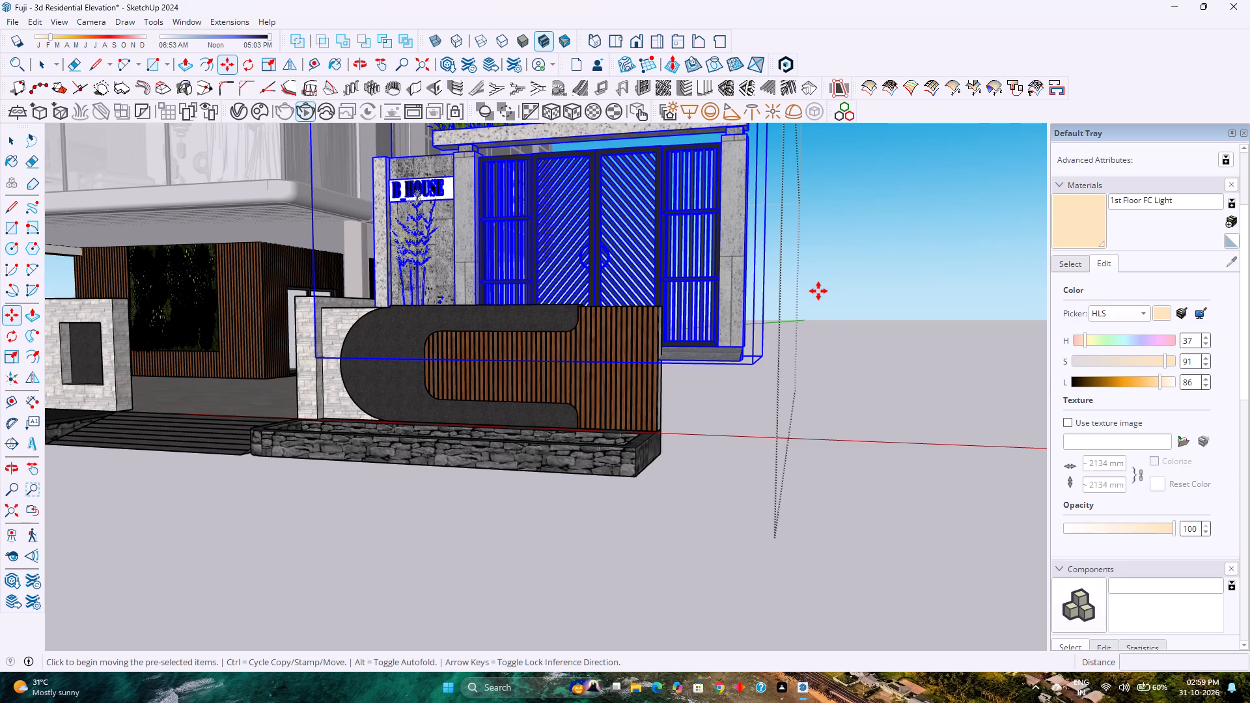
scroll(751, 368, "up", 8)
middle_click_drag(749, 368, 740, 391)
middle_click_drag(736, 396, 710, 454)
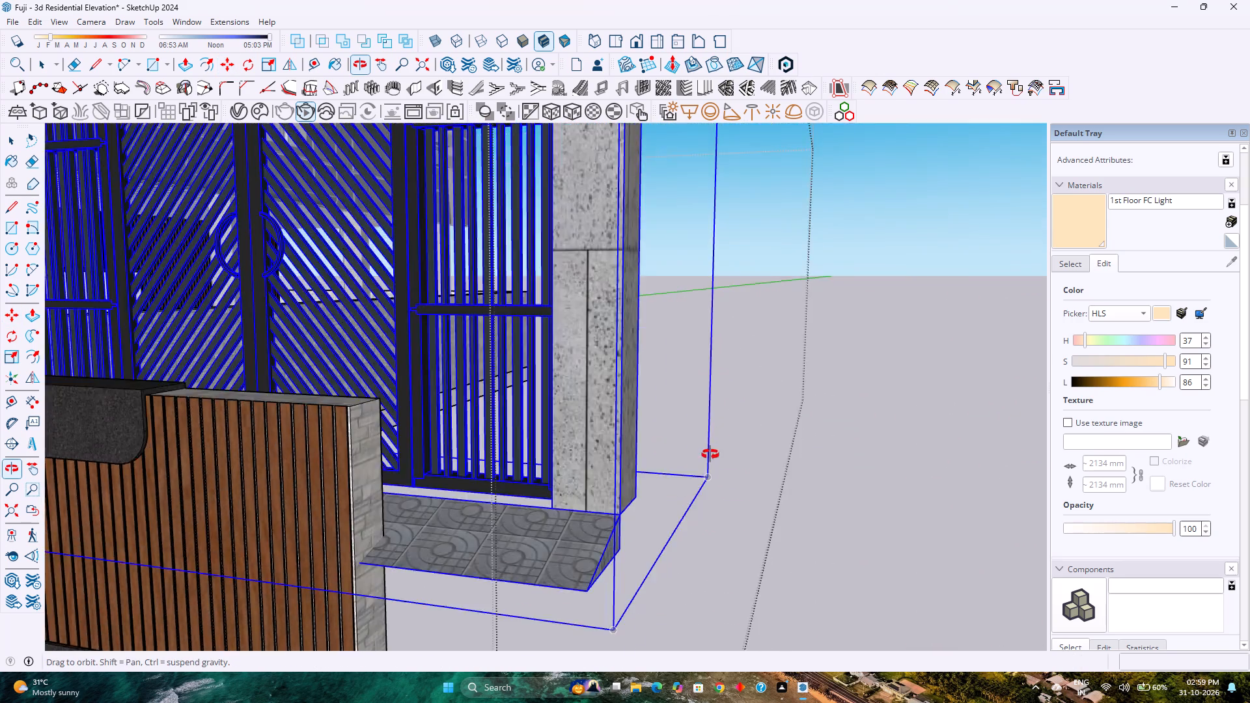
middle_click_drag(710, 454, 701, 476)
scroll(701, 460, "up", 1)
scroll(701, 441, "down", 11)
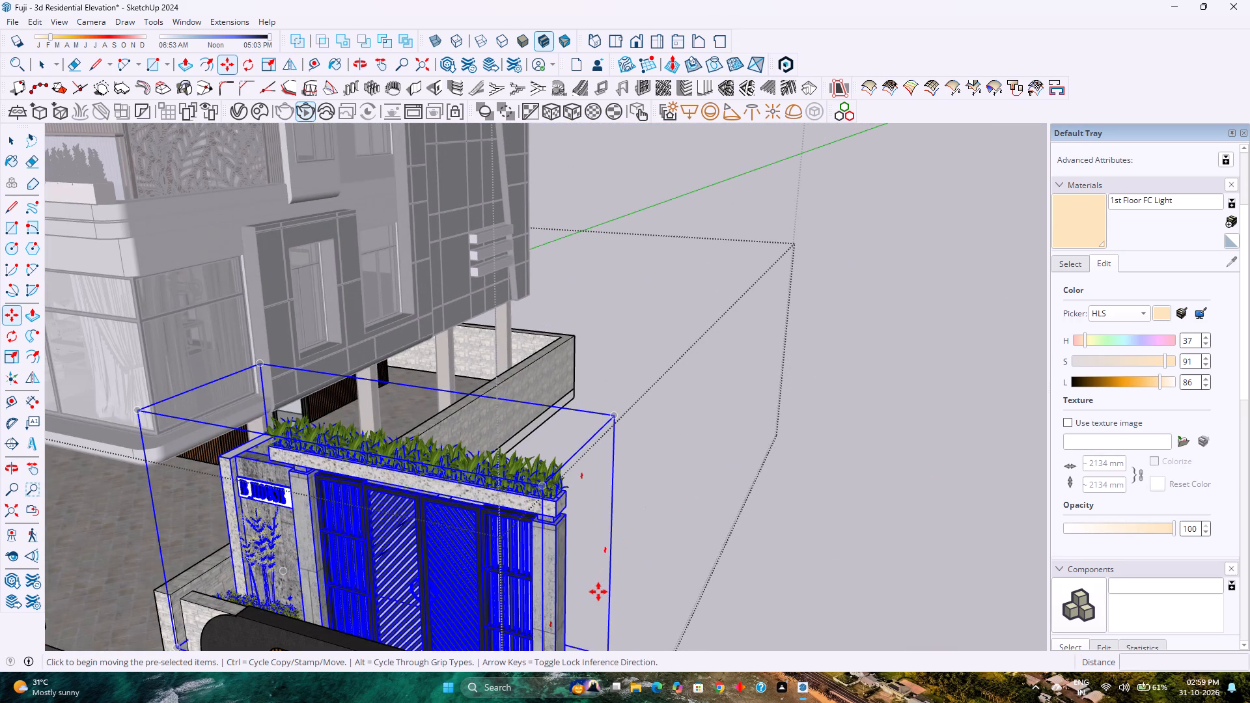
scroll(598, 591, "down", 13)
scroll(572, 625, "up", 5)
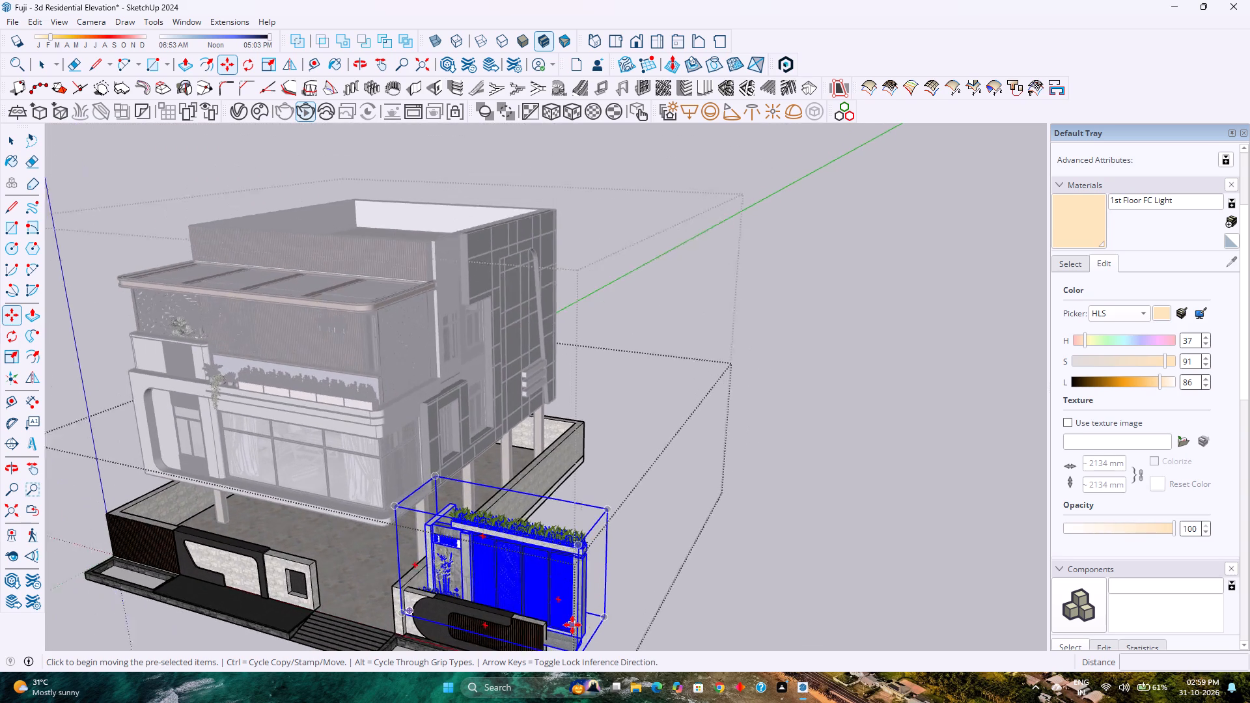
scroll(567, 620, "up", 20)
scroll(545, 590, "down", 4)
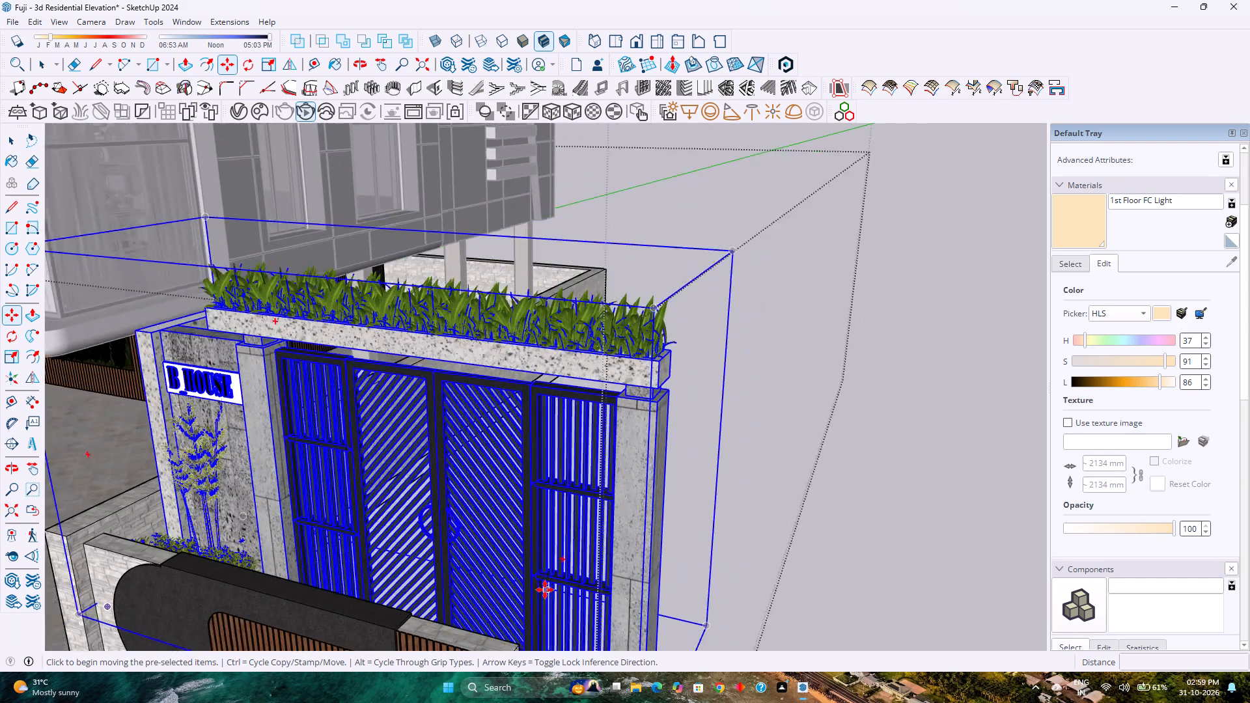
scroll(545, 590, "down", 6)
scroll(547, 586, "up", 1)
scroll(547, 586, "down", 4)
middle_click_drag(547, 586, 562, 495, "shift")
middle_click(563, 494, "shift")
middle_click(564, 493, "shift")
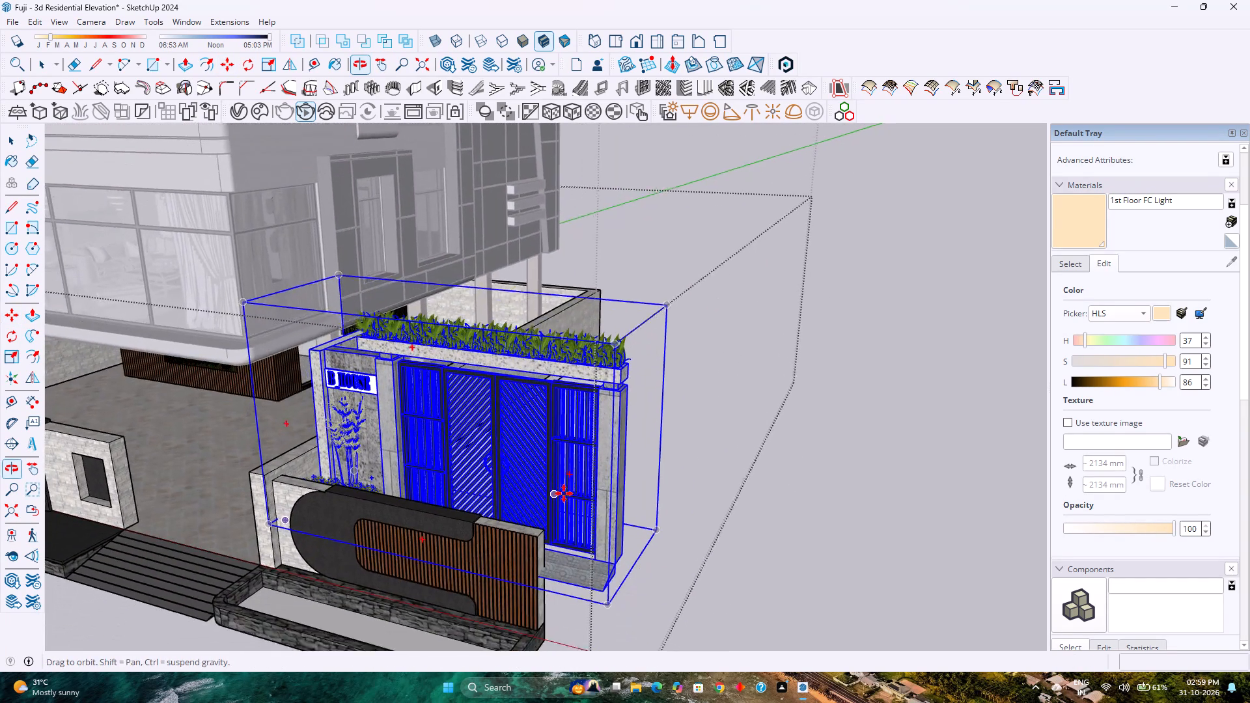
Open the gate component and its nested group for editing, and delete the patterned paving step at the foot of the gate.
key("space")
scroll(587, 441, "up", 5)
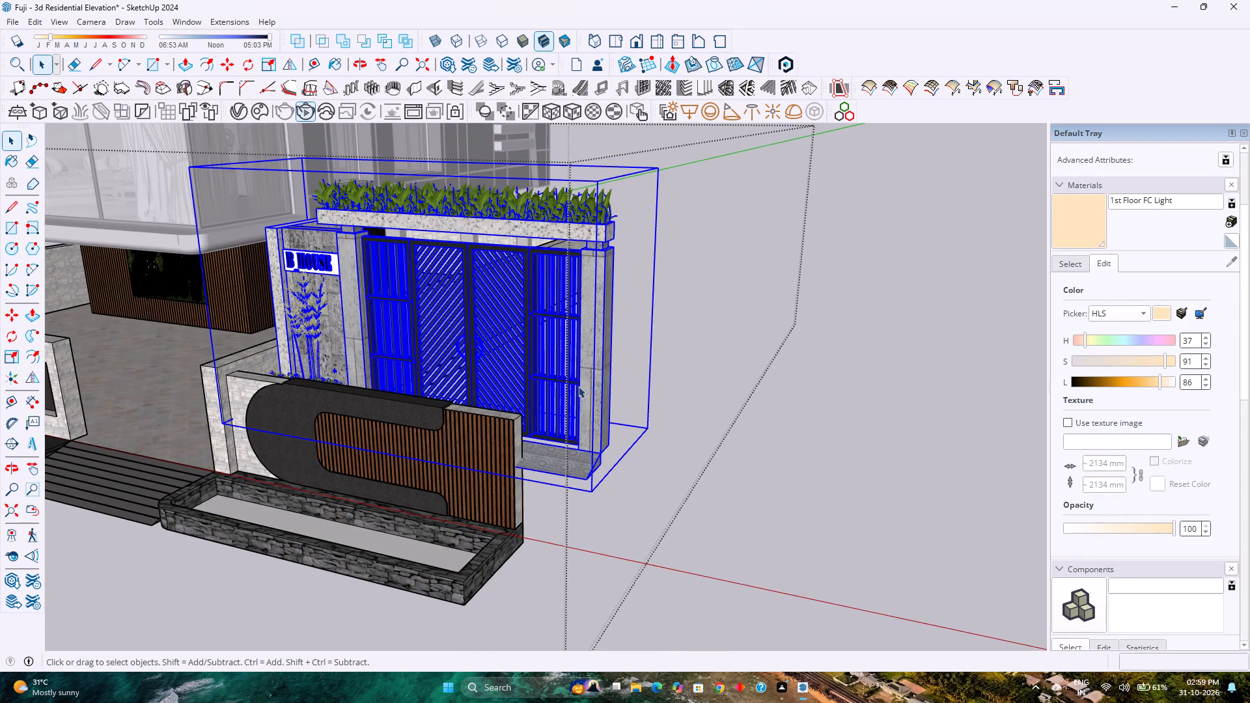
double_click(585, 383)
scroll(585, 383, "up", 15)
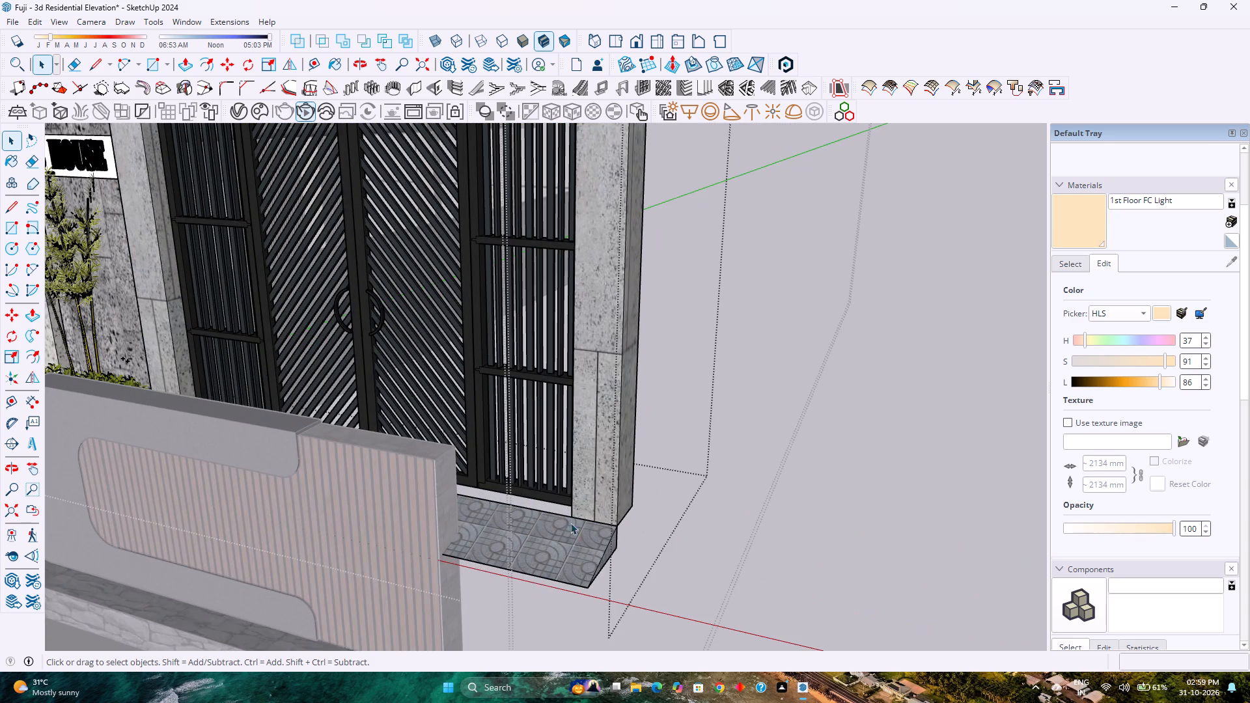
left_click(570, 545)
double_click(570, 545)
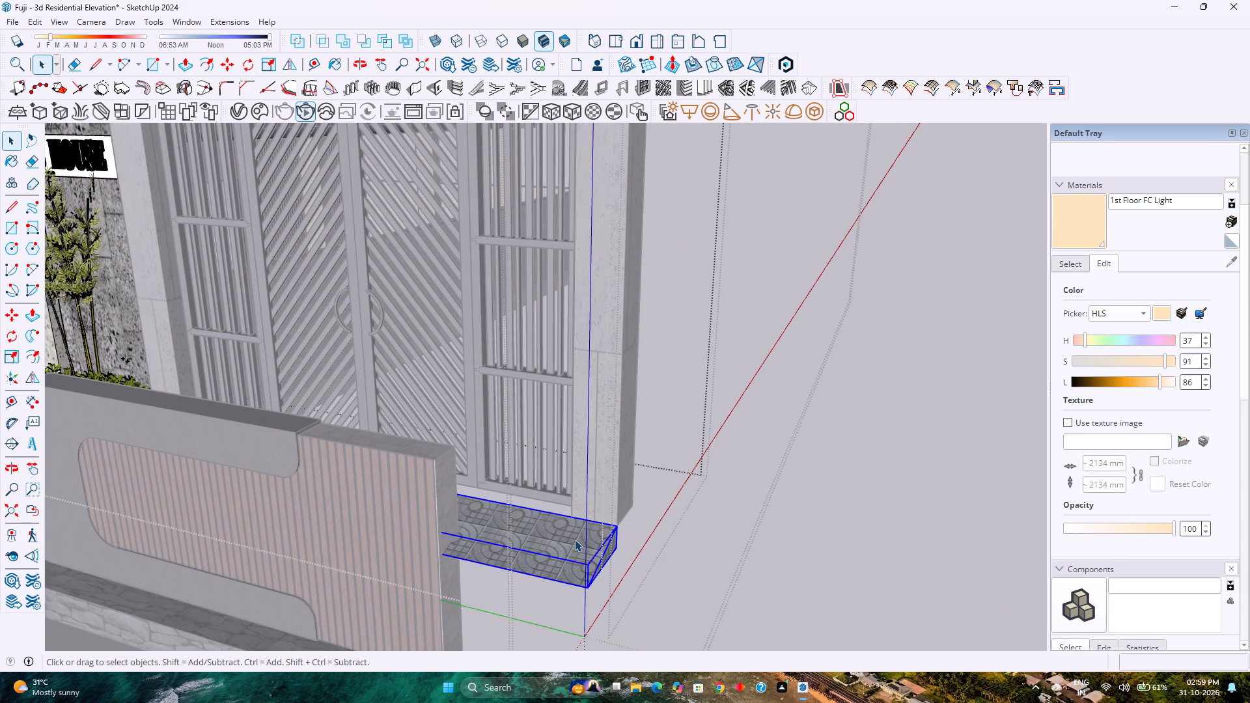
key("Delete")
scroll(576, 538, "down", 2)
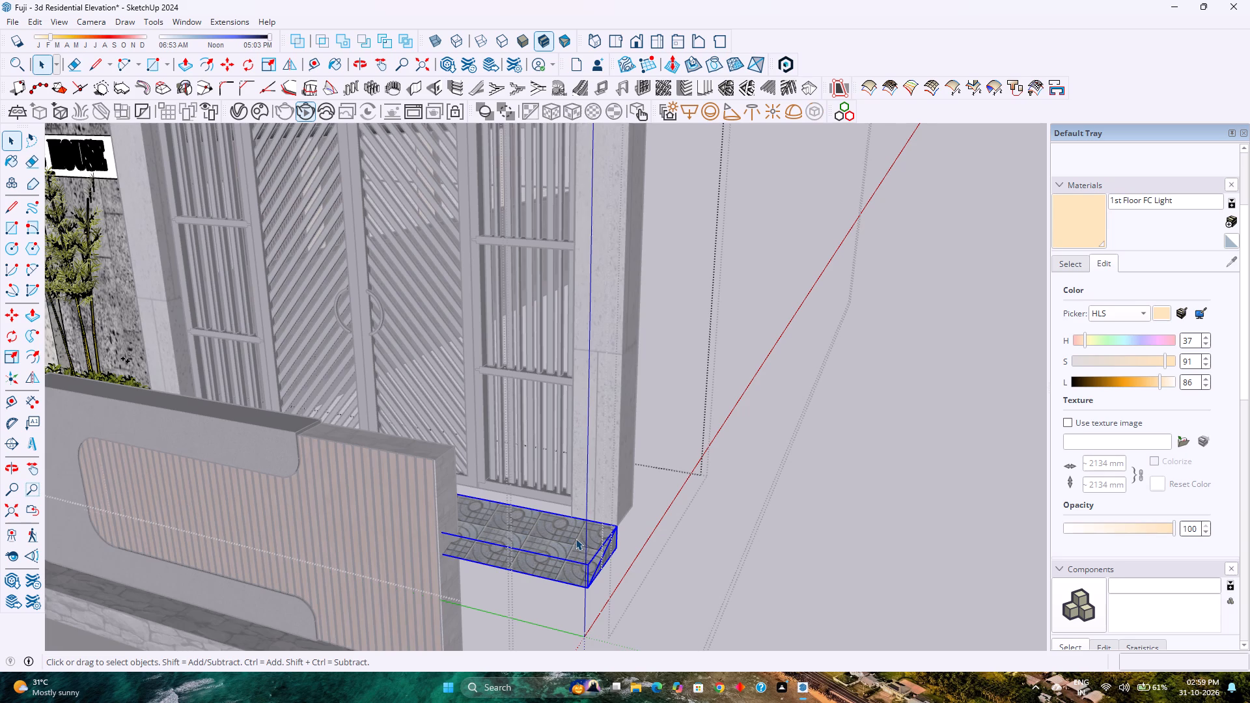
Delete the dark textured wall panel behind the house-name sign, inside the gate's nested group.
scroll(576, 538, "down", 6)
left_click(221, 301)
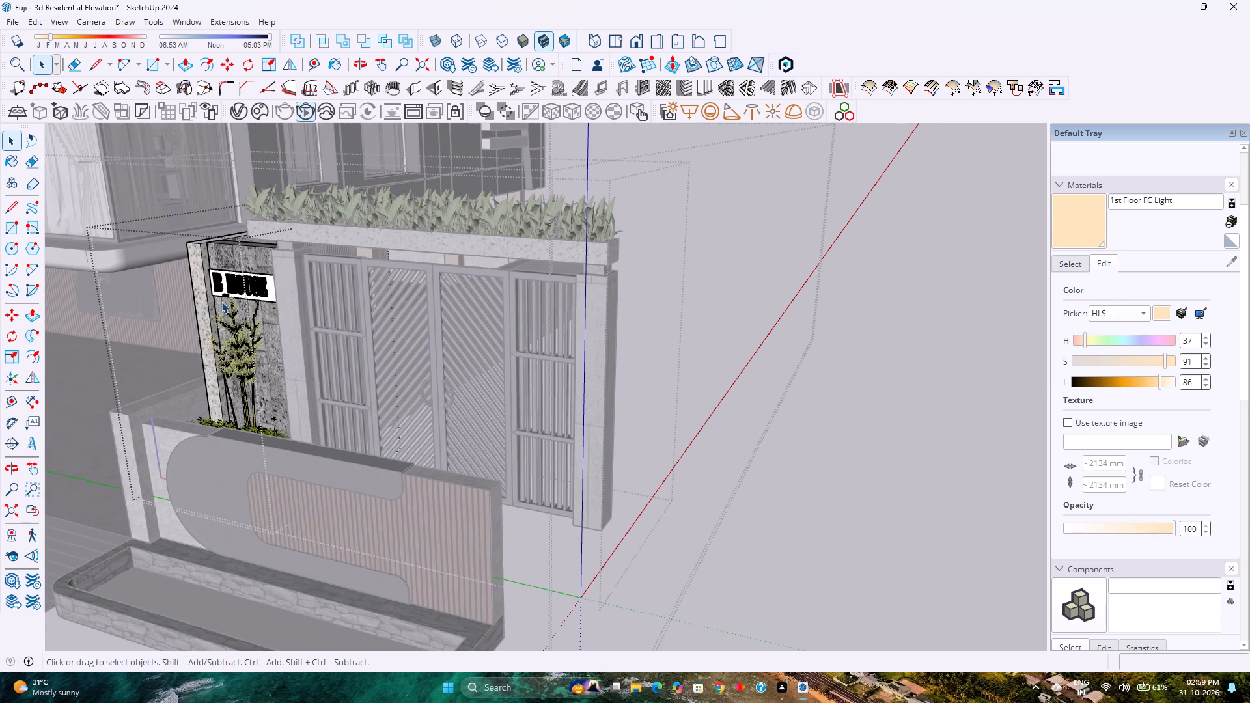
key("Delete")
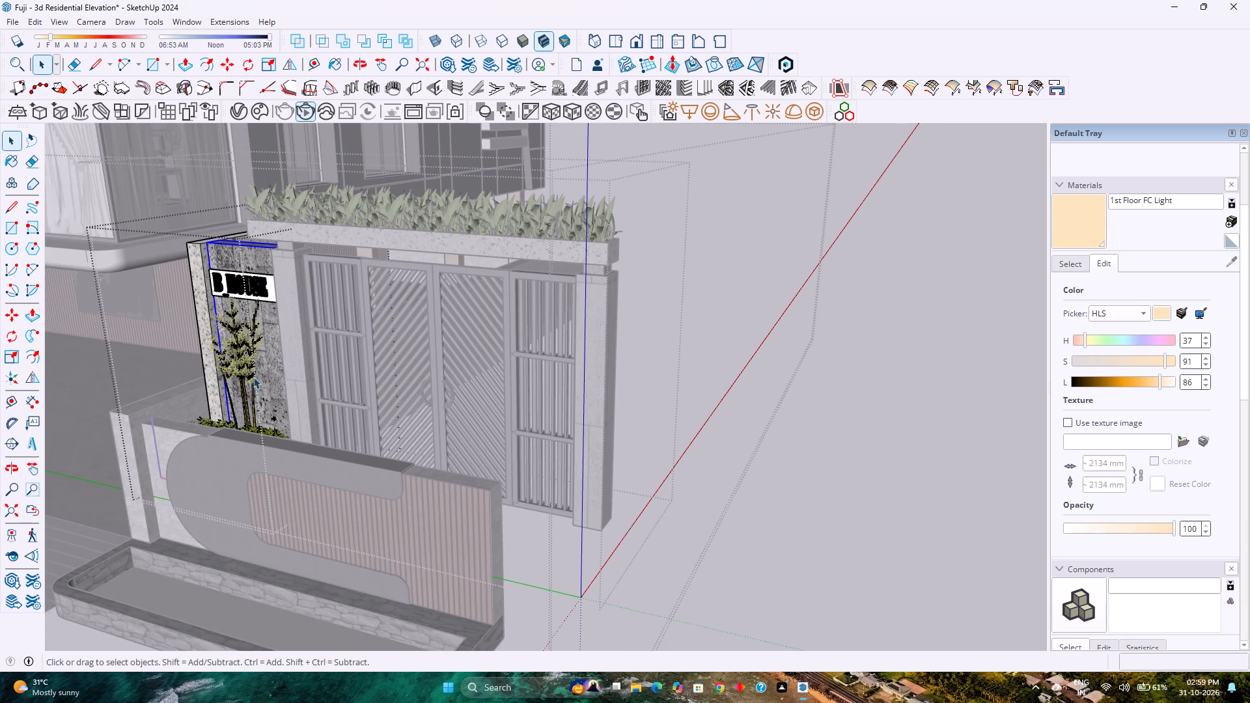
Cut the low shrubs and the small tree from the planting bed beside the gate.
scroll(249, 385, "down", 5)
scroll(249, 385, "up", 5)
middle_click(249, 385)
middle_click_drag(249, 385, 252, 396)
middle_click(252, 396)
middle_click_drag(254, 435, 252, 455)
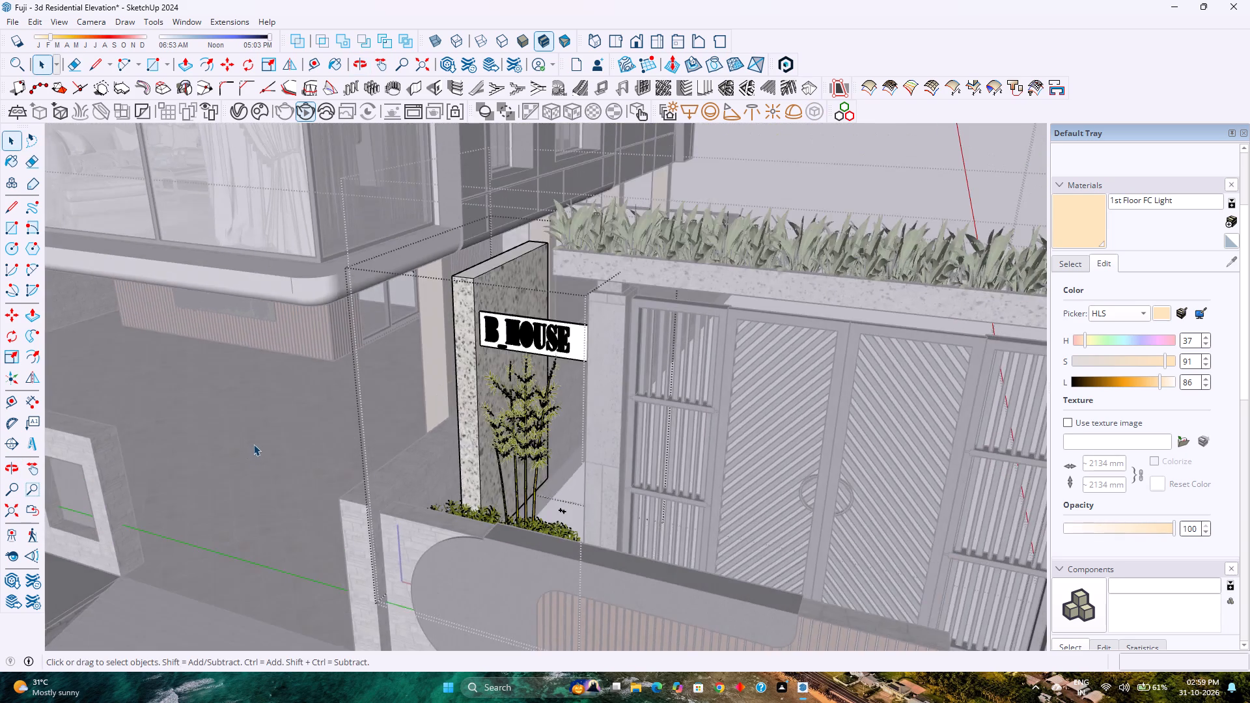
scroll(255, 441, "down", 6)
middle_click_drag(331, 472, 253, 570)
scroll(249, 625, "up", 2)
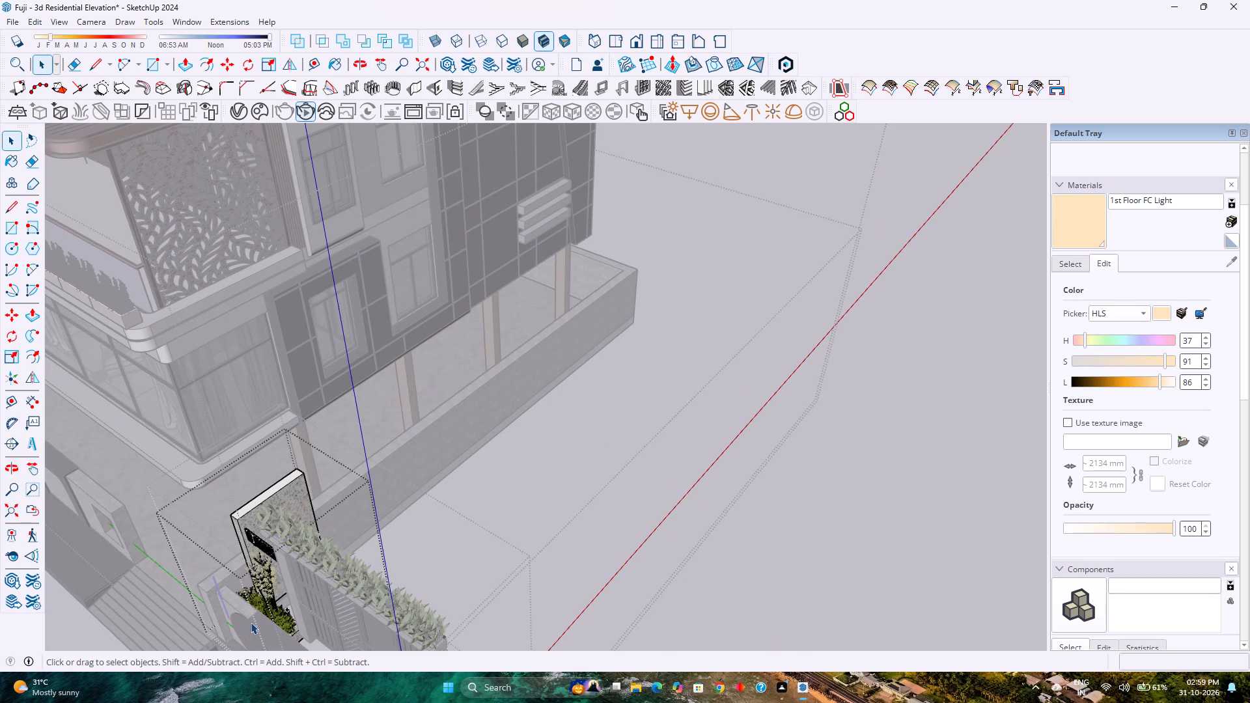
scroll(251, 622, "up", 17)
scroll(275, 579, "up", 9)
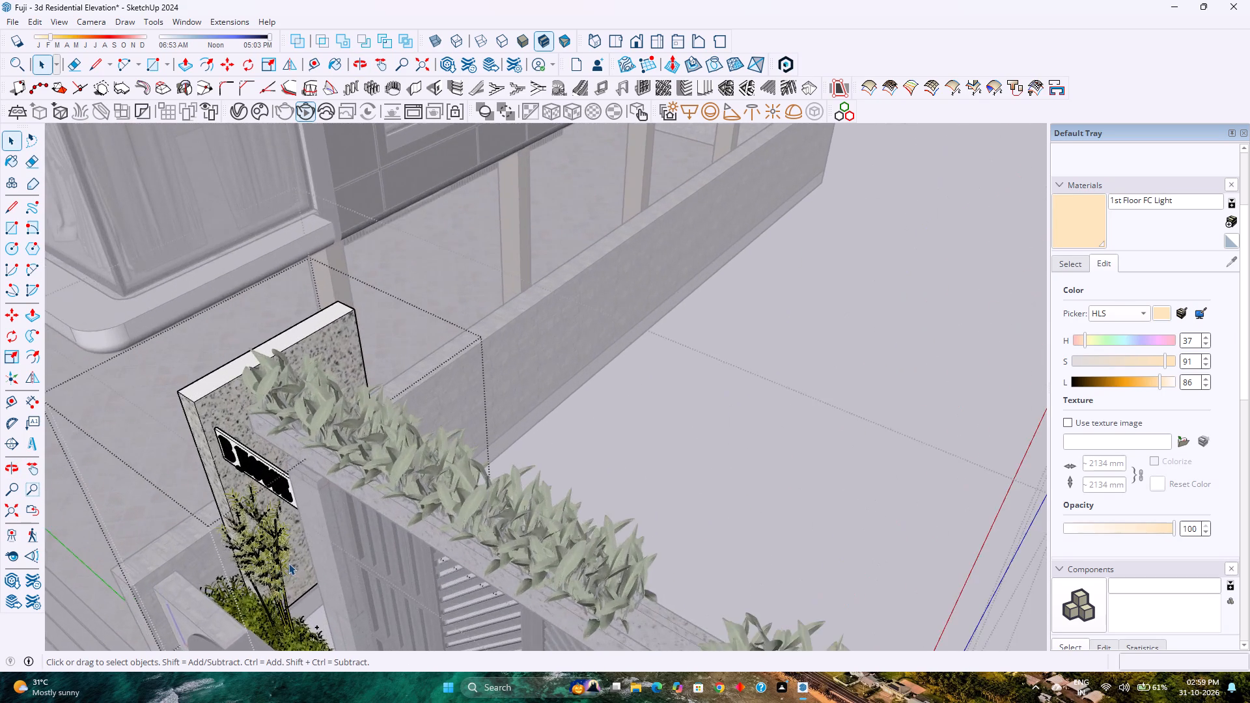
middle_click(288, 563, "shift")
middle_click(288, 563, "shift")
middle_click_drag(288, 552, 339, 373, "shift")
middle_click(529, 389)
middle_click(529, 389)
middle_click_drag(529, 389, 404, 445)
middle_click_drag(570, 422, 569, 422)
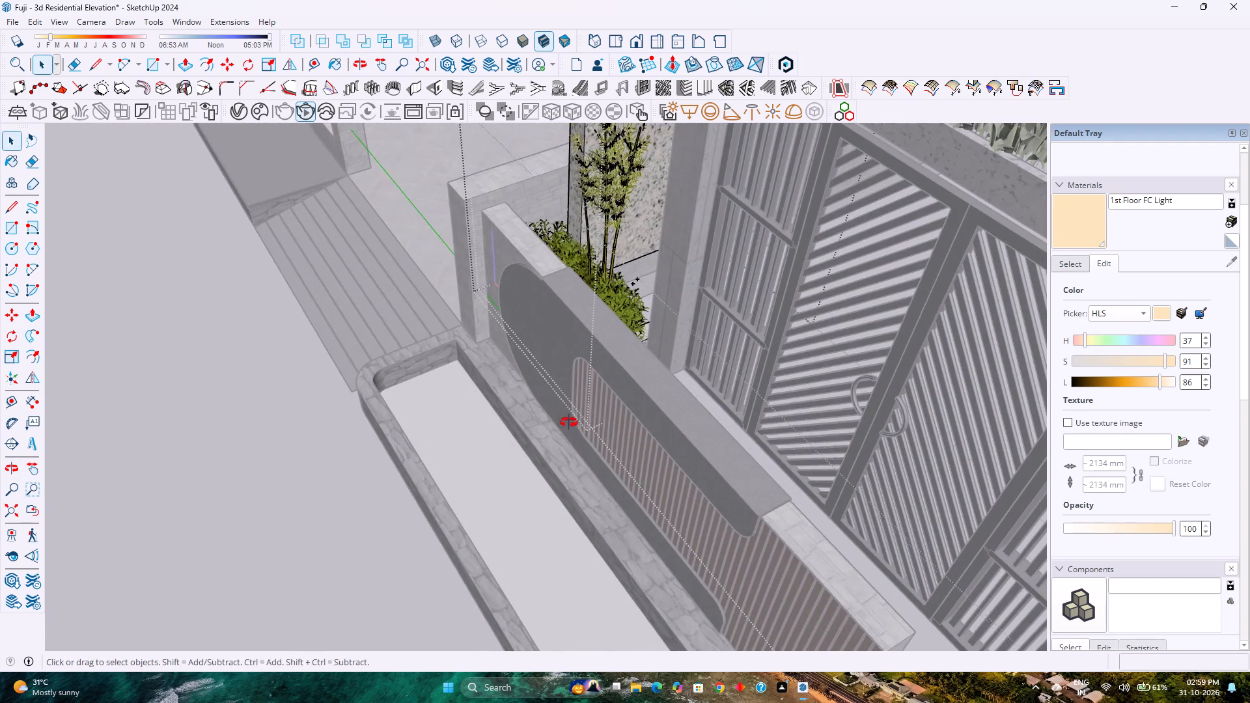
middle_click_drag(569, 422, 441, 441)
left_click(613, 327)
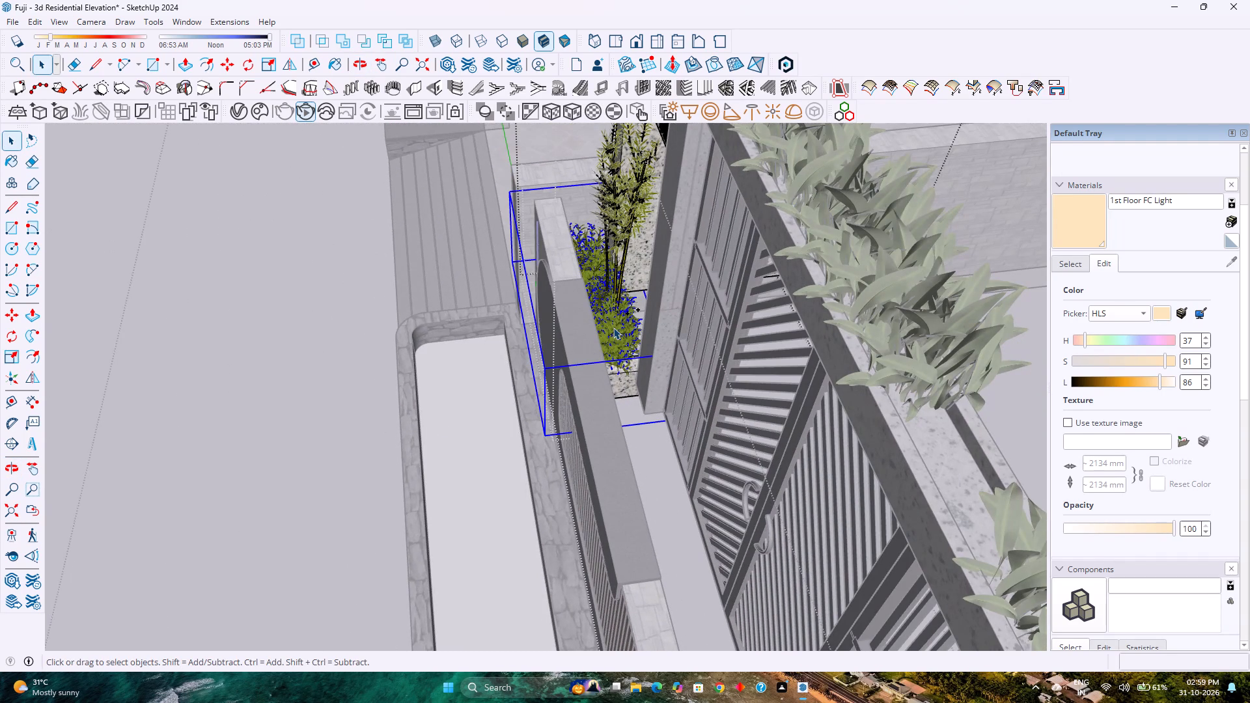
left_click(628, 217, "ctrl")
key("ctrl+x")
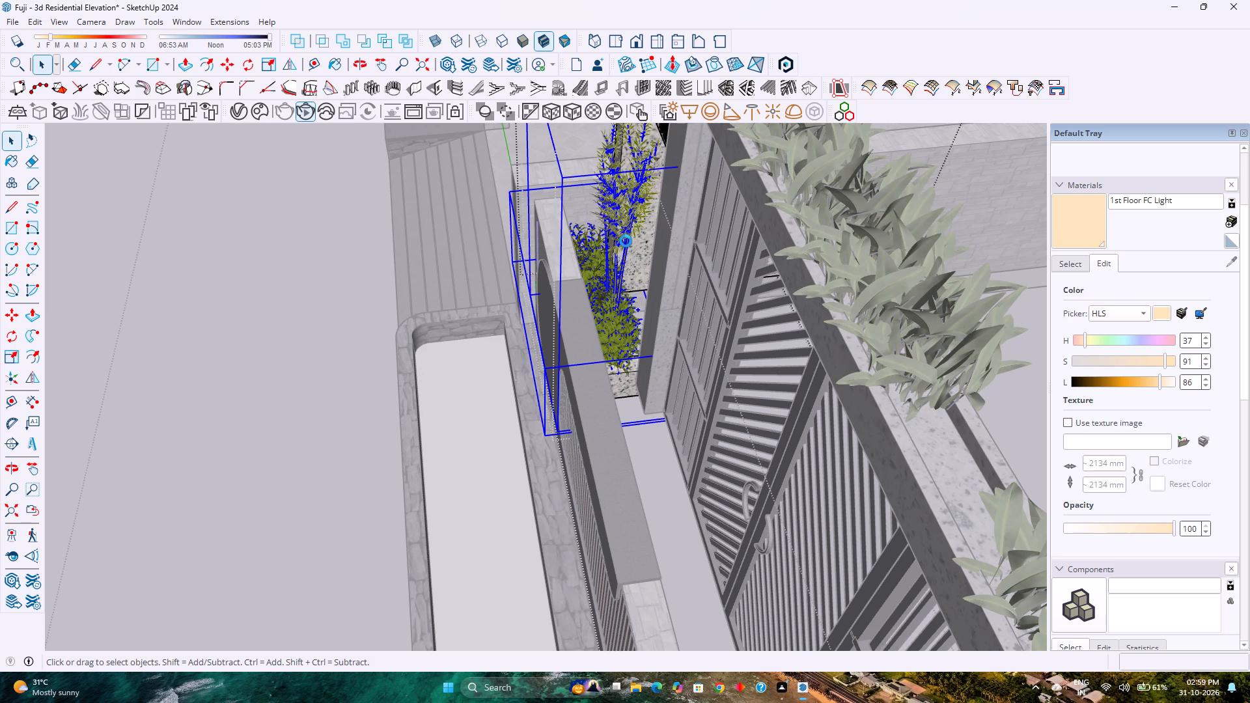
scroll(601, 405, "down", 14)
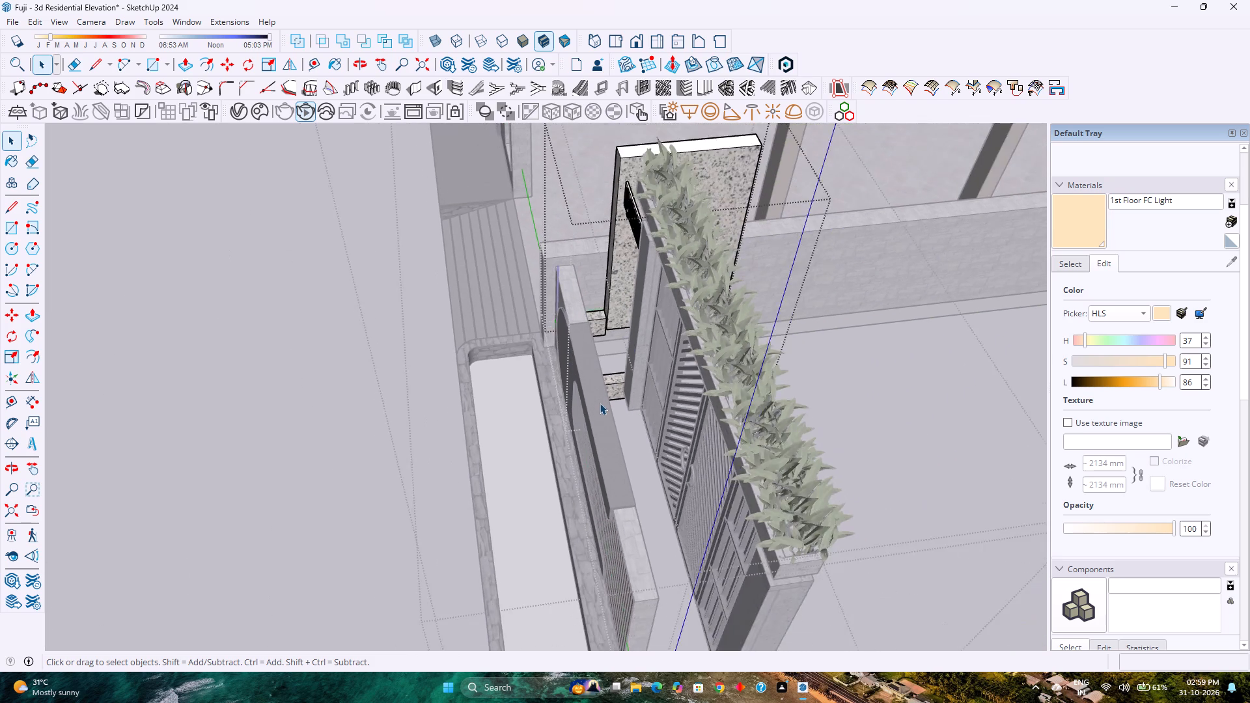
Delete the tall speckled stone side wall behind the house-name sign.
scroll(600, 403, "down", 3)
middle_click(579, 457)
middle_click(579, 457)
middle_click_drag(588, 449, 600, 443)
middle_click_drag(603, 442, 648, 422)
scroll(657, 413, "down", 5)
middle_click_drag(533, 433, 546, 437)
middle_click_drag(549, 437, 645, 427)
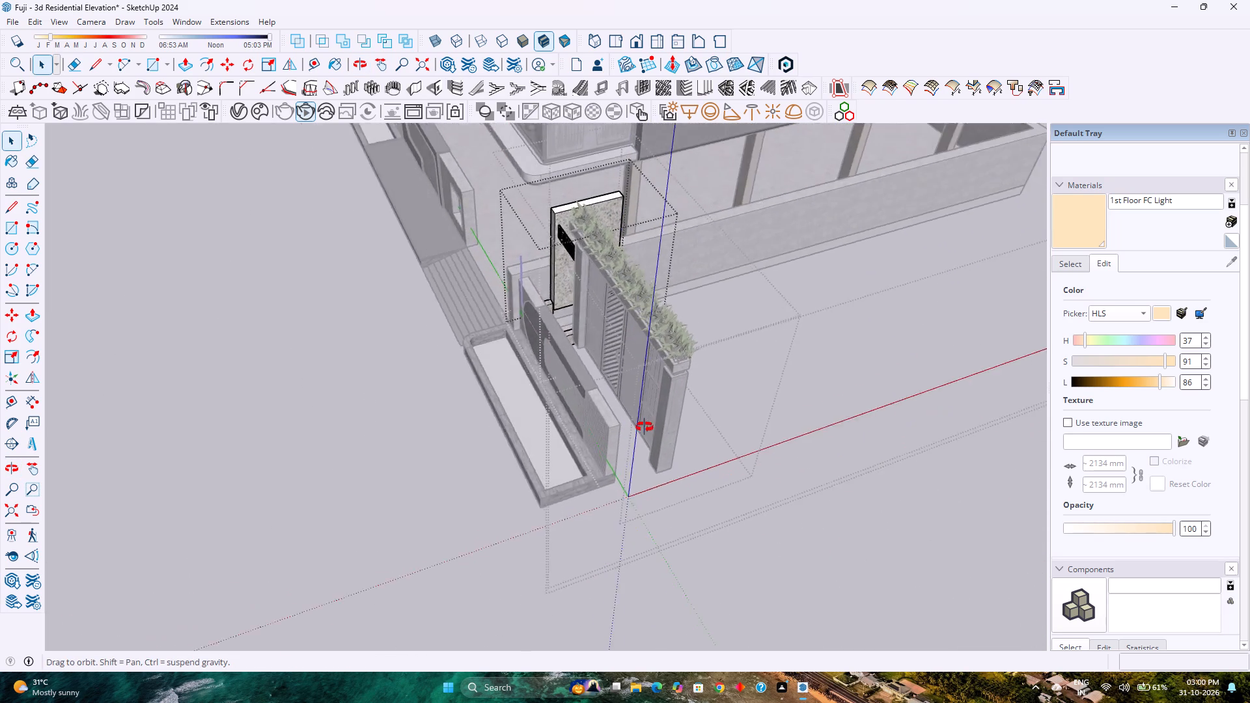
middle_click_drag(645, 427, 779, 391)
scroll(783, 389, "down", 4)
scroll(539, 275, "up", 12)
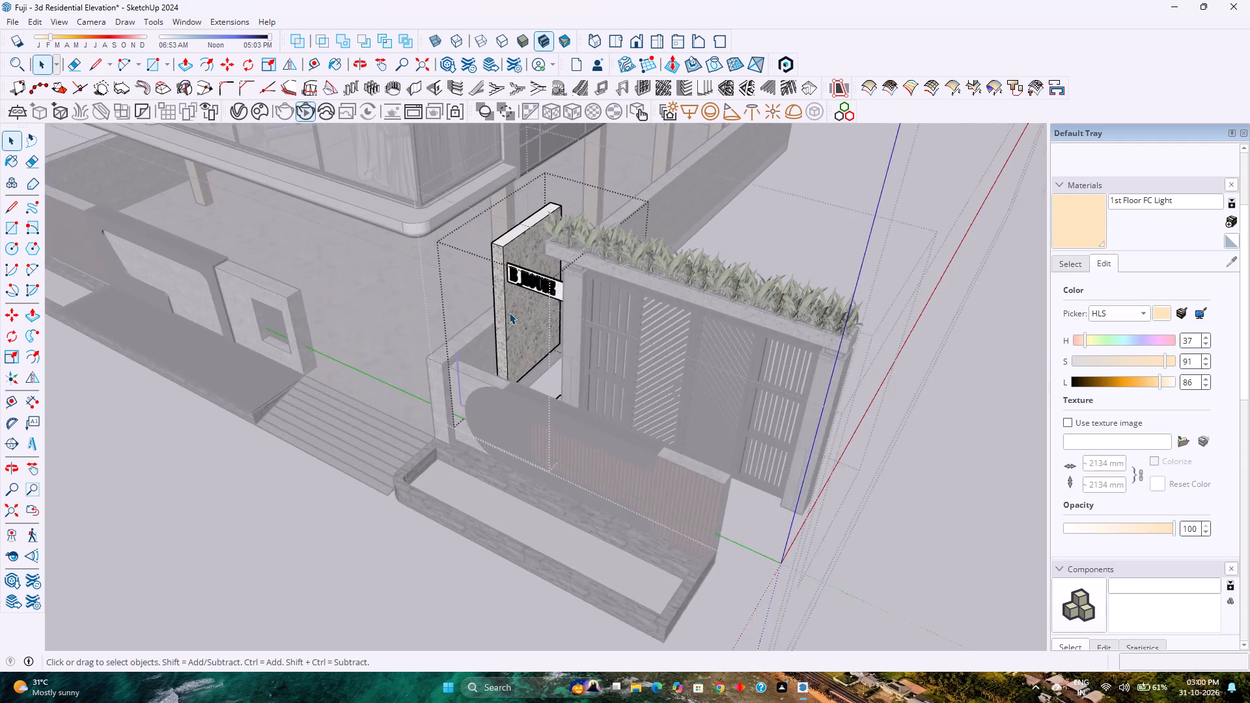
scroll(509, 312, "up", 2)
left_click(509, 312)
key("Delete")
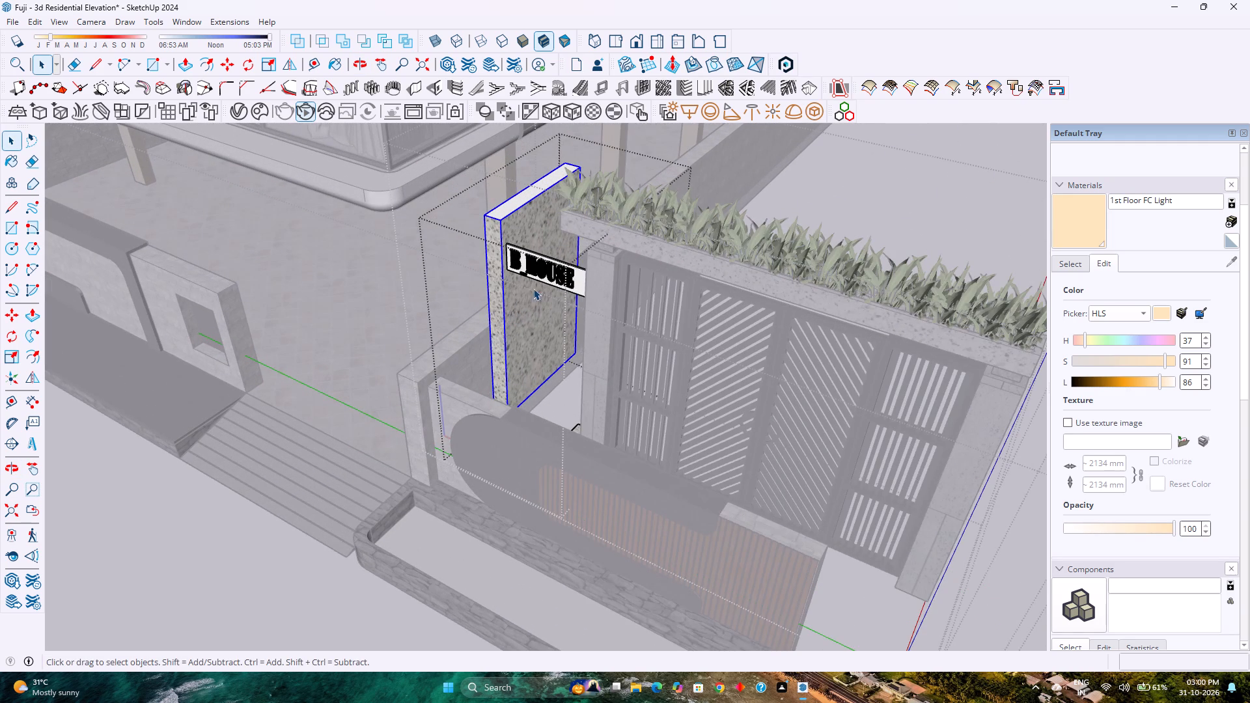
Delete the B_HOUSE lettering and the white signboard behind it.
left_click(547, 273)
key("Delete")
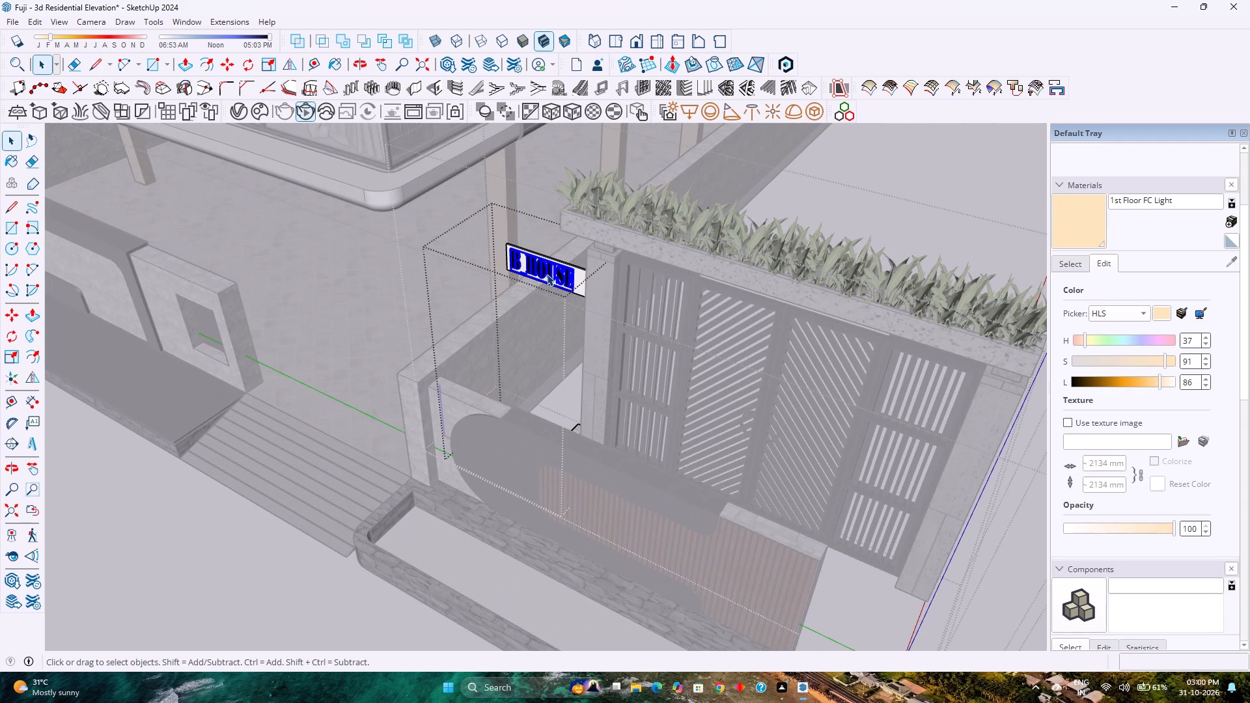
scroll(560, 291, "up", 9)
left_click(561, 274)
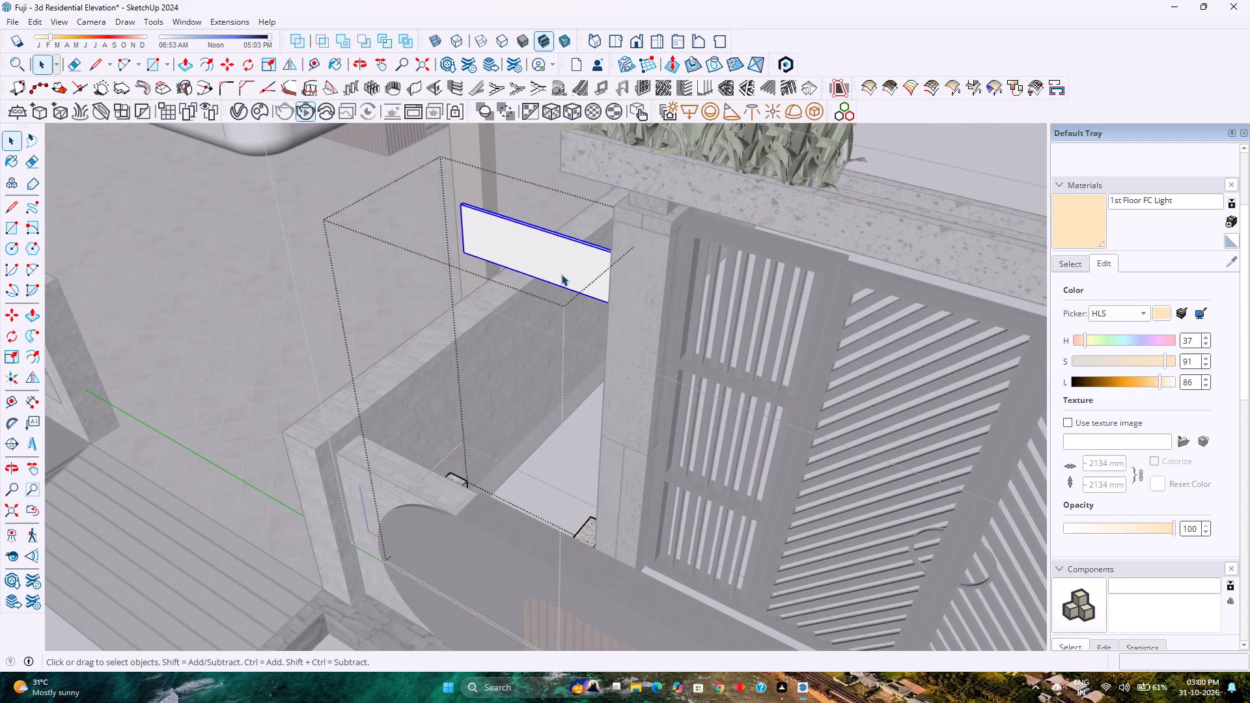
key("Delete")
scroll(531, 323, "down", 7)
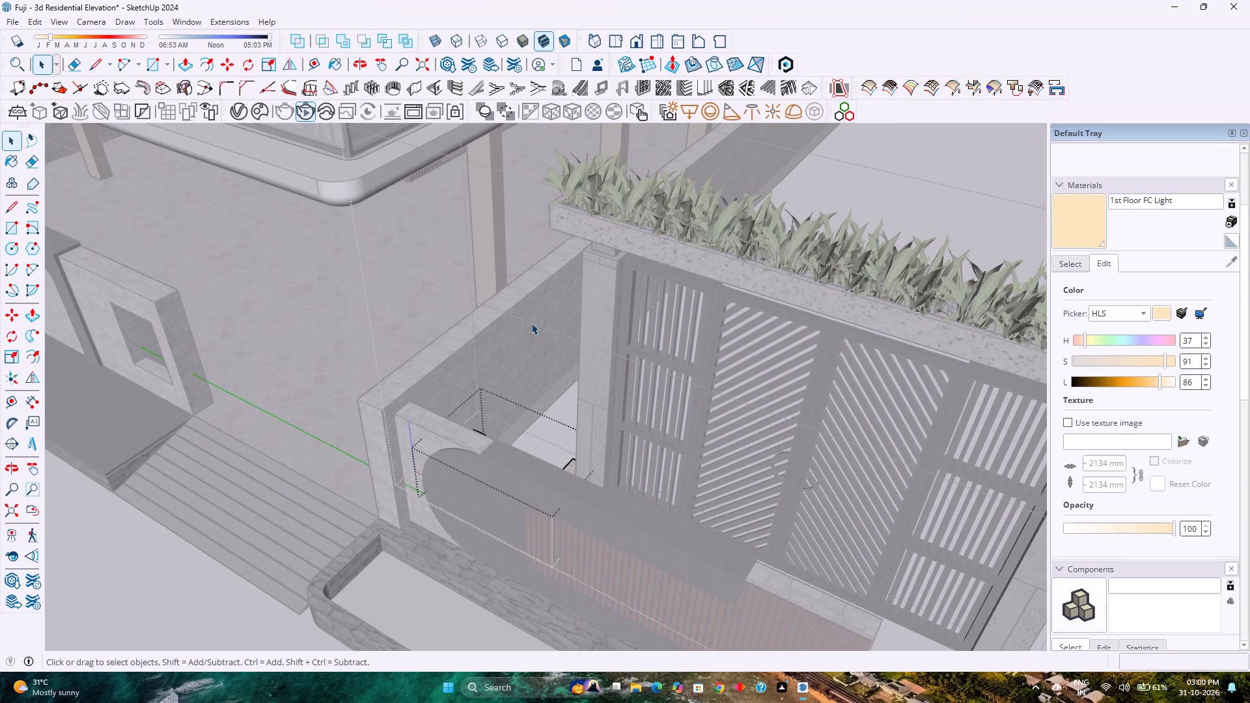
Delete the remaining speckled stone planter edging beside the gate and close the gate's group and component editing.
scroll(493, 391, "up", 5)
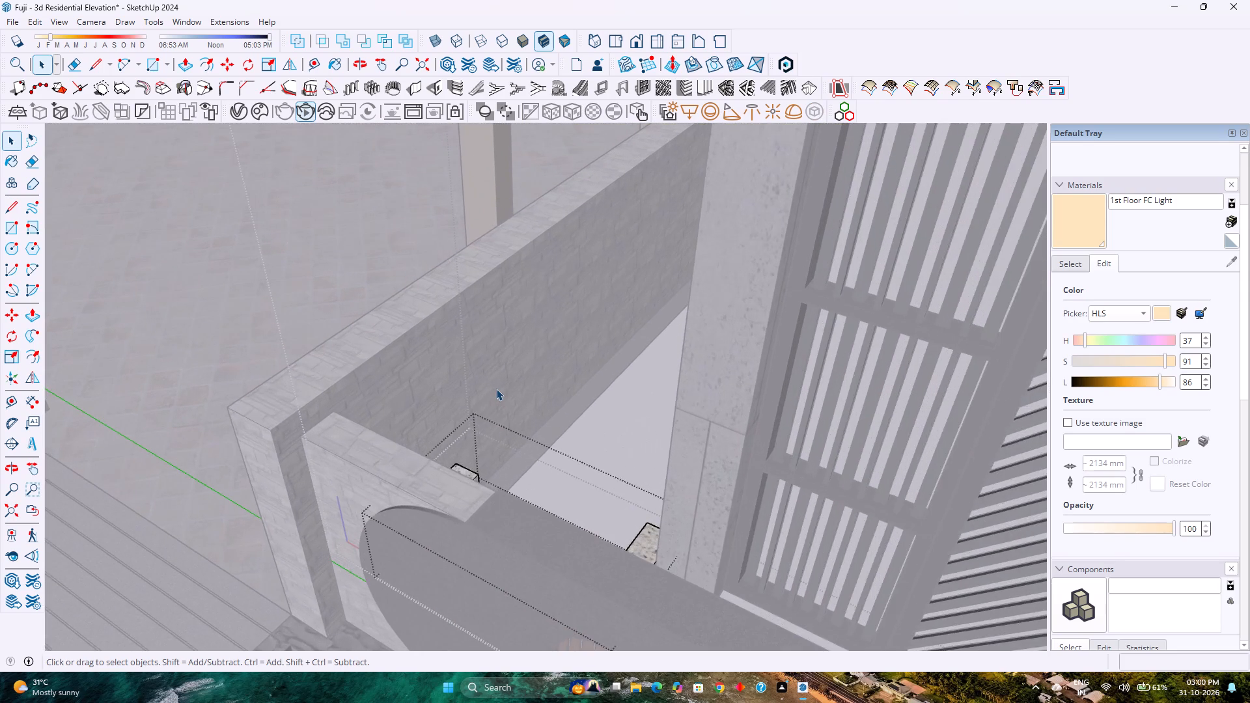
scroll(496, 389, "down", 4)
scroll(496, 389, "up", 2)
middle_click_drag(496, 389, 665, 600)
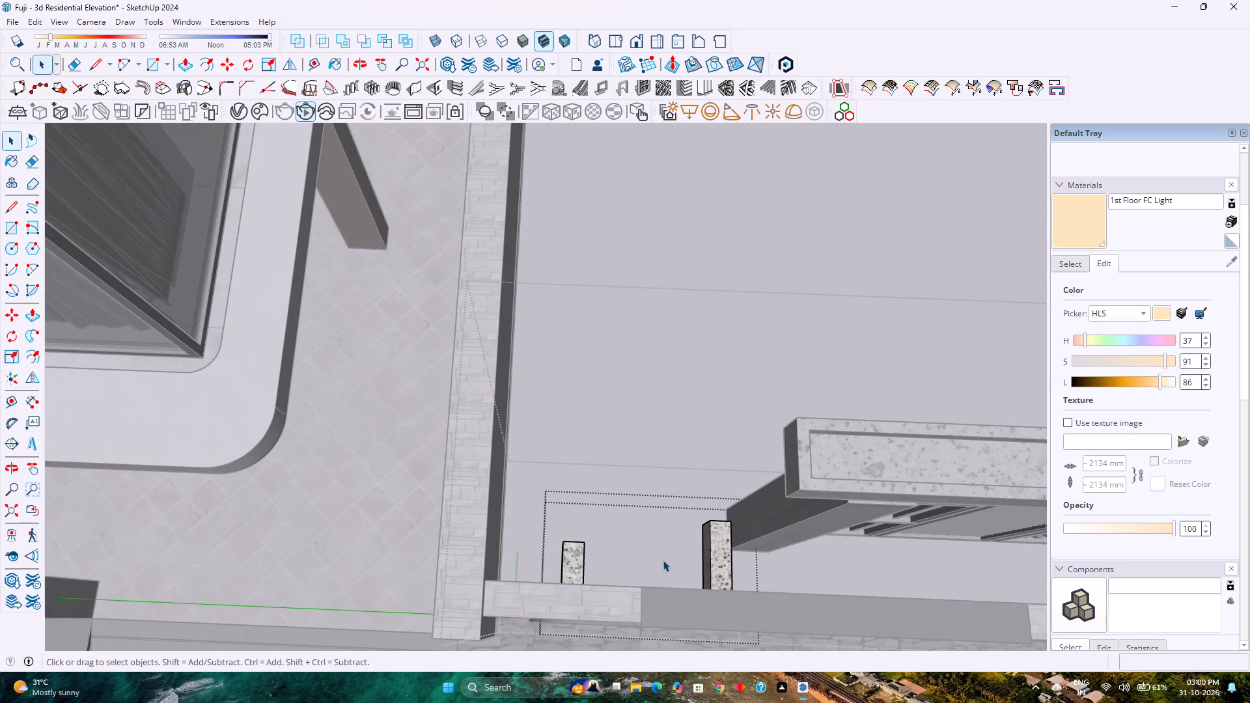
left_click(570, 555)
key("Delete")
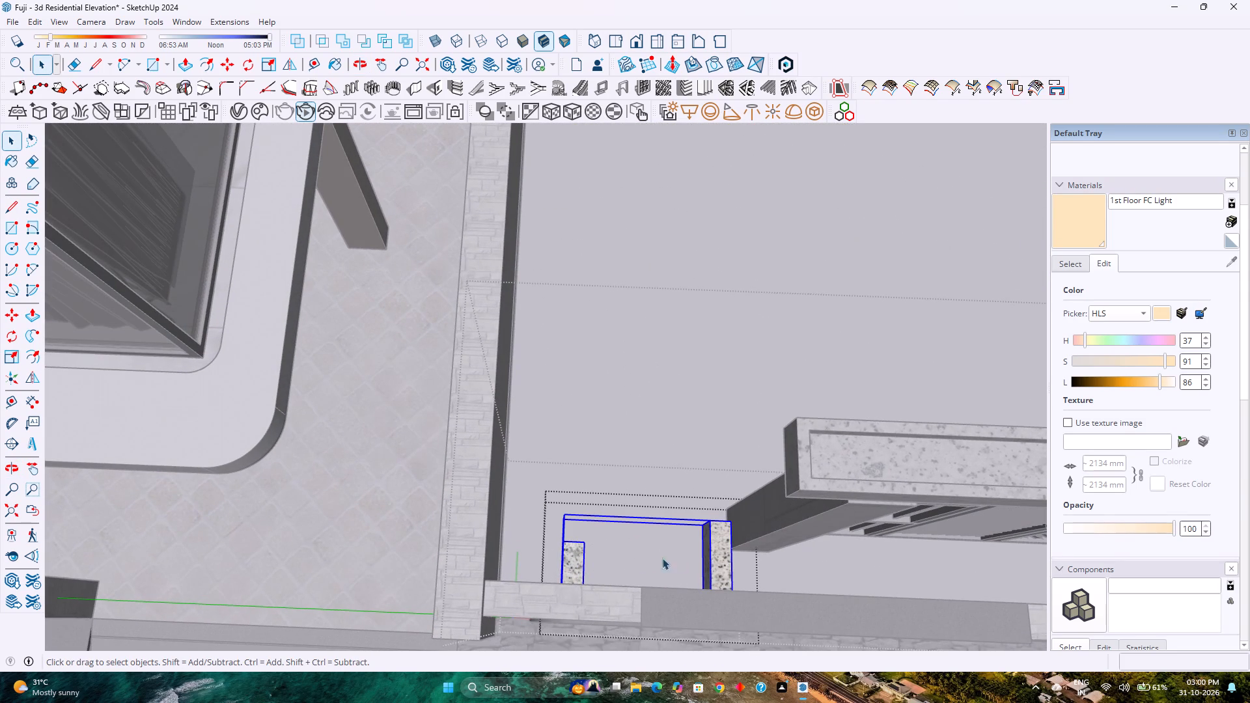
scroll(620, 517, "down", 4)
scroll(617, 514, "down", 20)
scroll(615, 508, "down", 4)
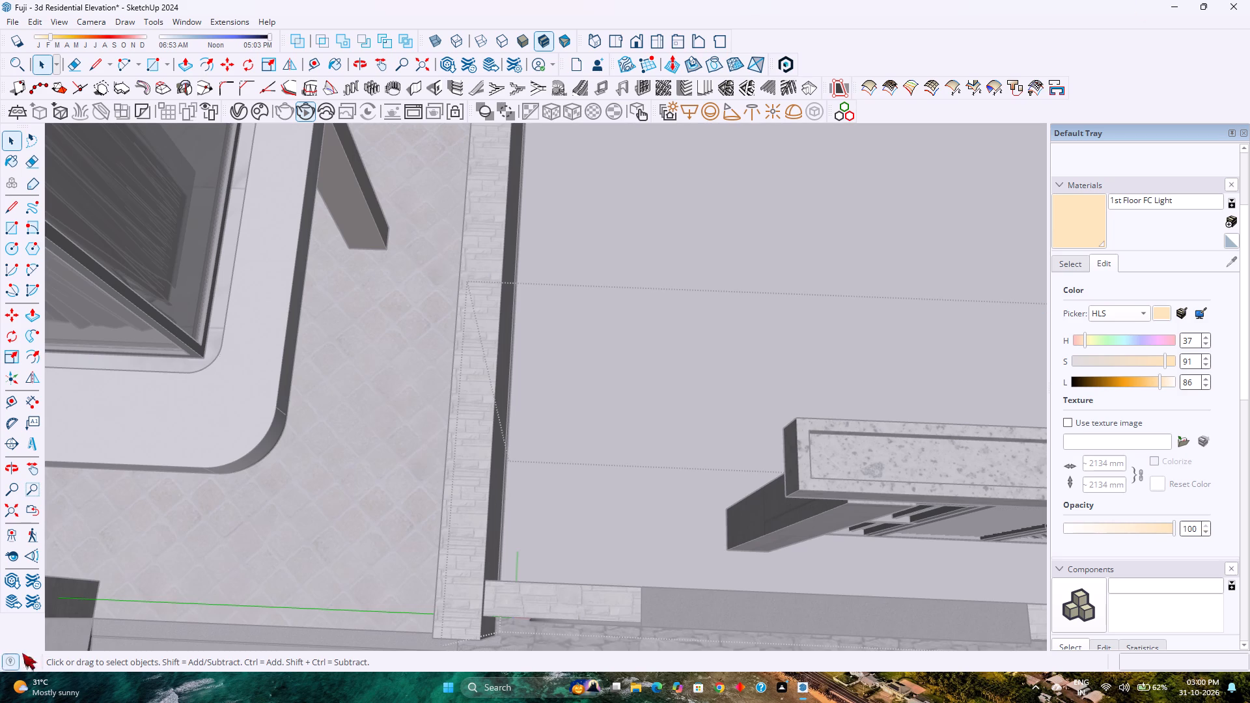
scroll(564, 459, "down", 10)
triple_click(564, 459)
triple_click(564, 459)
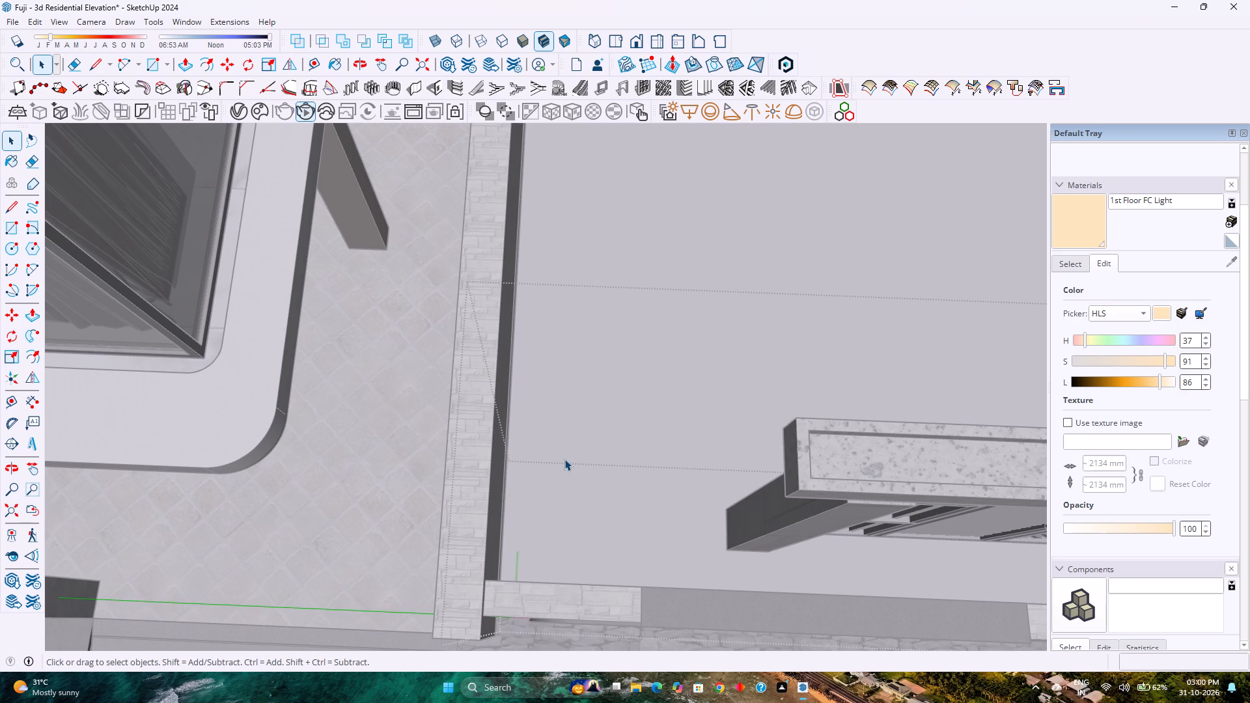
double_click(564, 459)
scroll(564, 460, "down", 4)
scroll(564, 462, "up", 3)
scroll(564, 462, "down", 3)
scroll(564, 462, "up", 3)
scroll(564, 462, "down", 4)
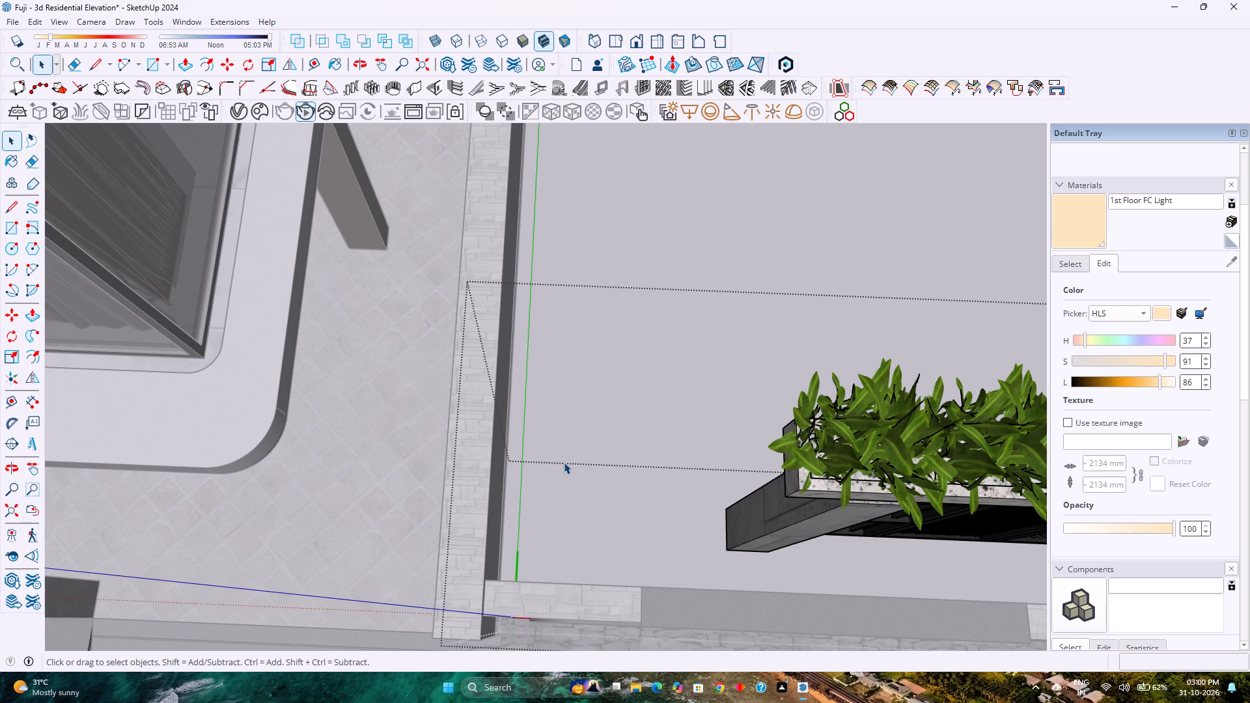
scroll(564, 462, "down", 4)
scroll(564, 462, "up", 4)
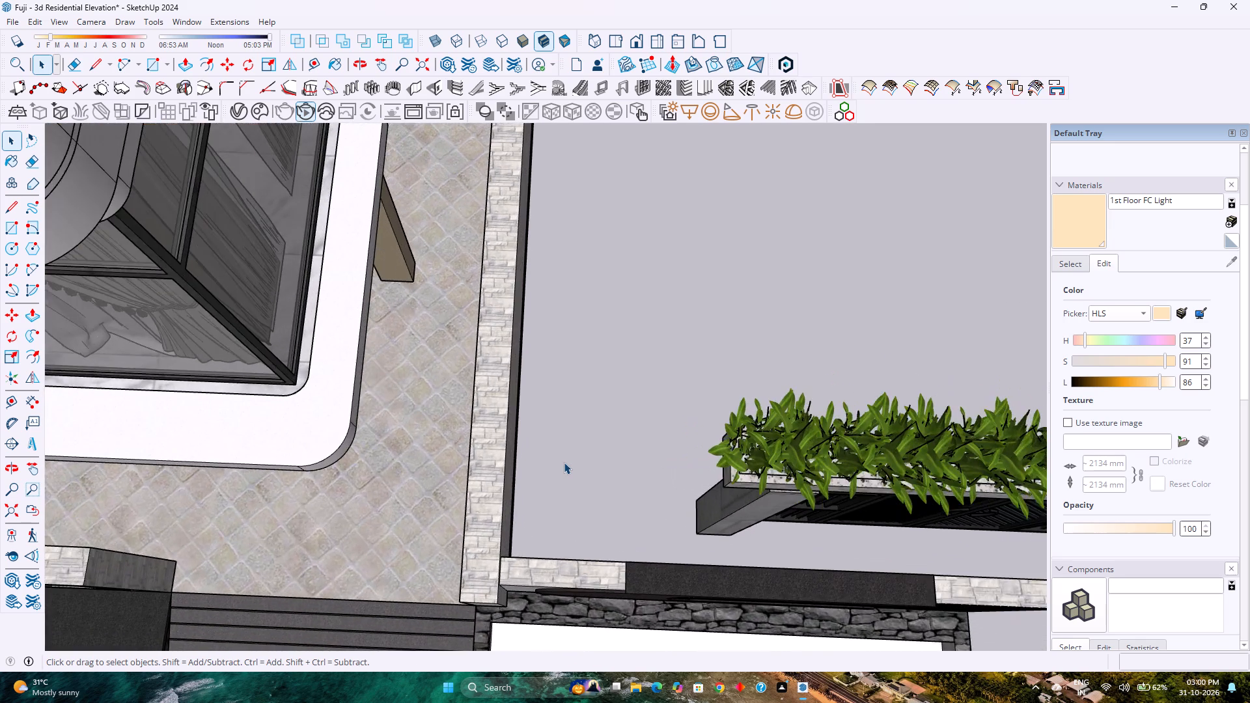
scroll(564, 462, "down", 7)
Reopen the gate component and its nested group, delete both stone pillars flanking the black doors, and leave the nested group.
middle_click(658, 527)
middle_click_drag(652, 524, 485, 363)
scroll(483, 359, "down", 6)
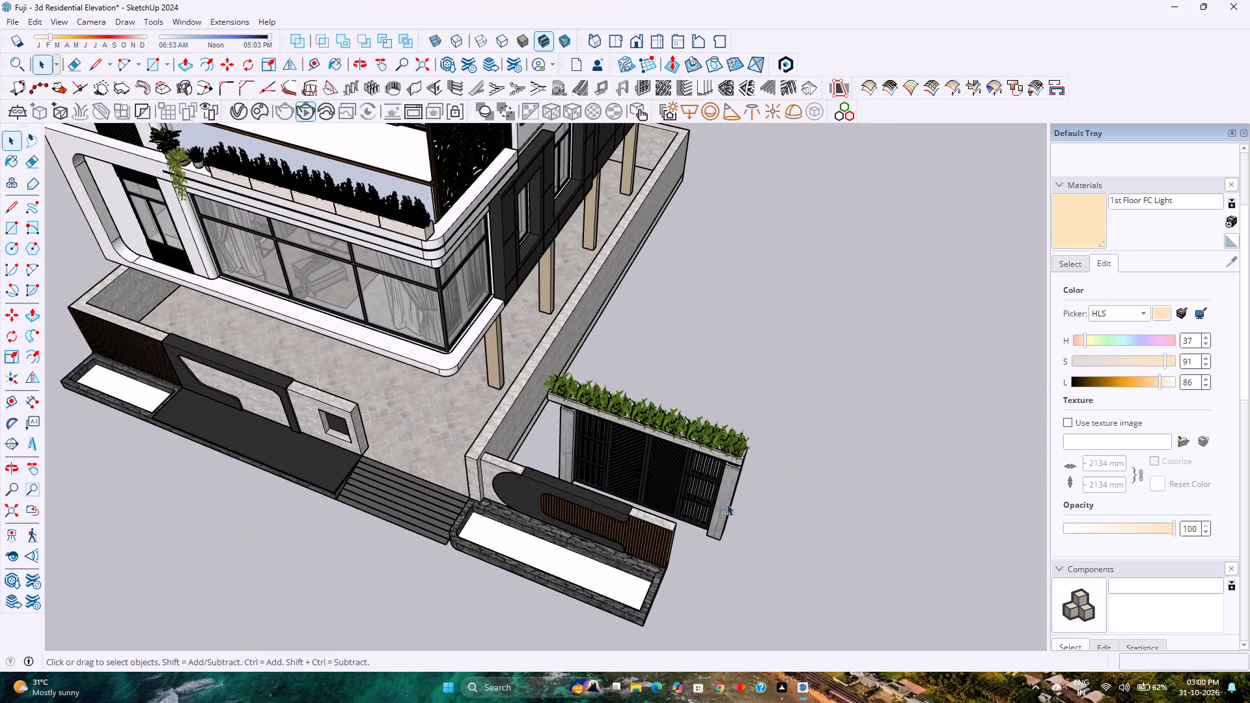
middle_click_drag(725, 504, 708, 429)
scroll(710, 440, "up", 9)
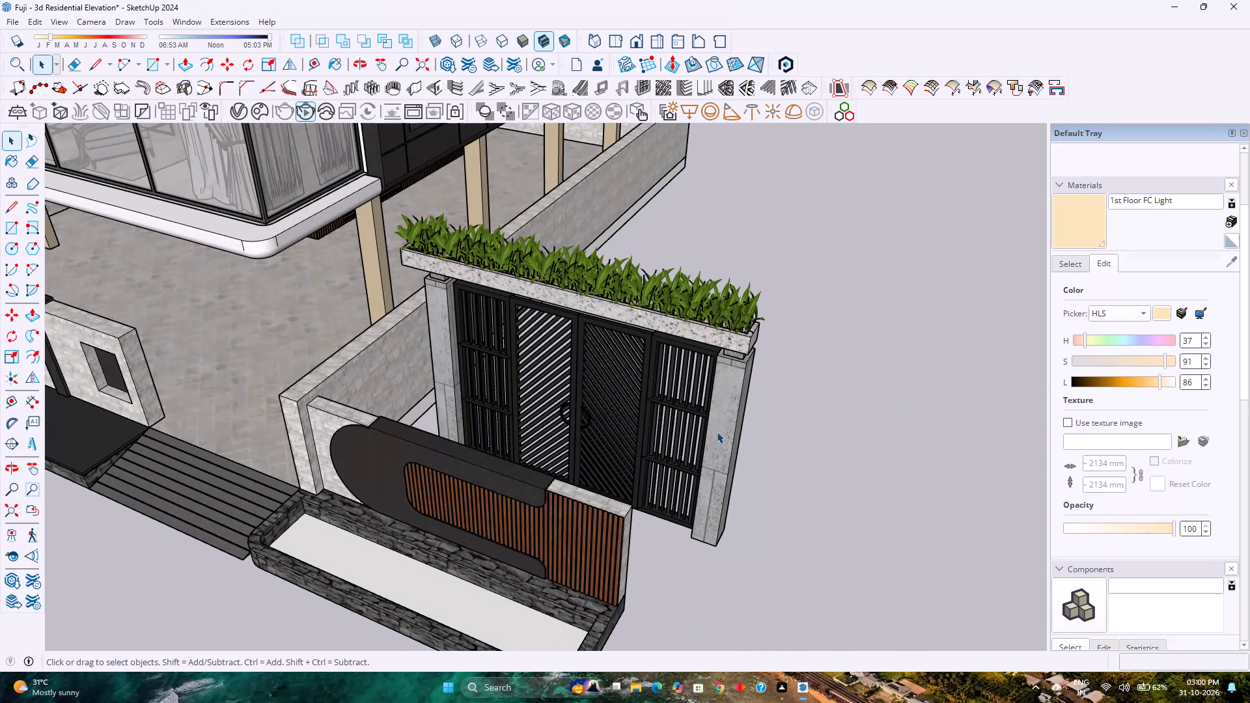
double_click(717, 432)
scroll(717, 432, "up", 12)
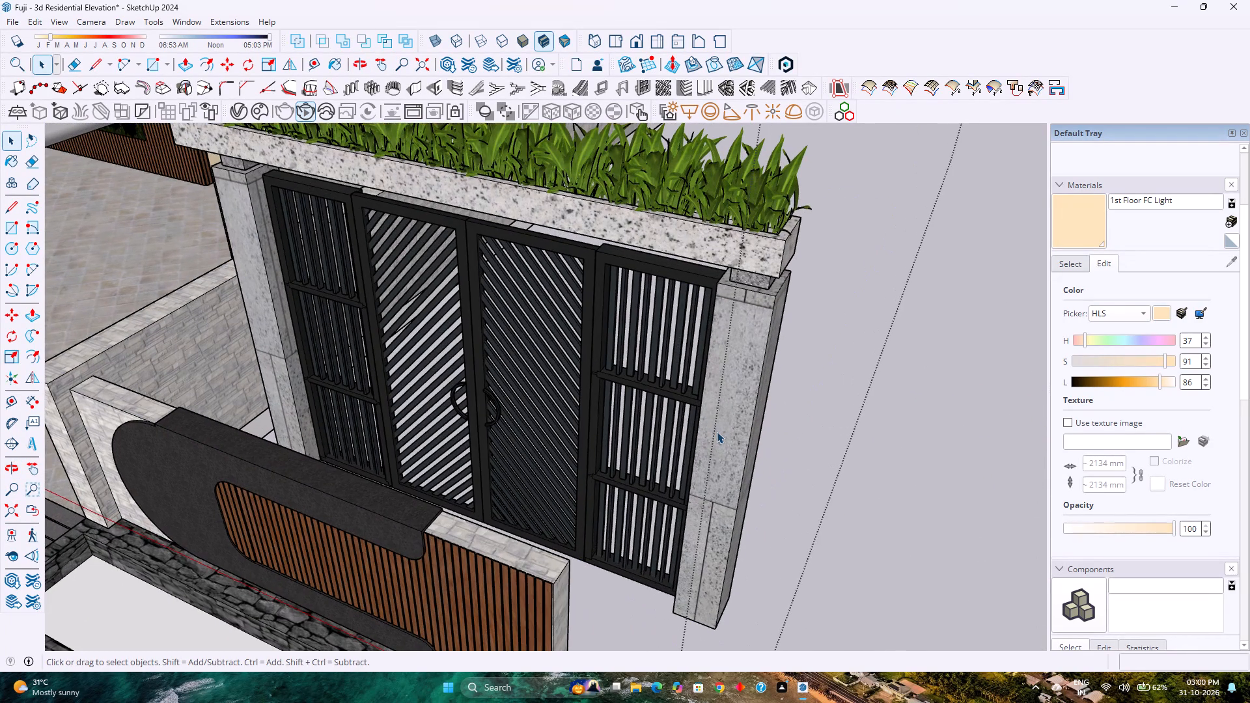
left_click(718, 430)
double_click(718, 430)
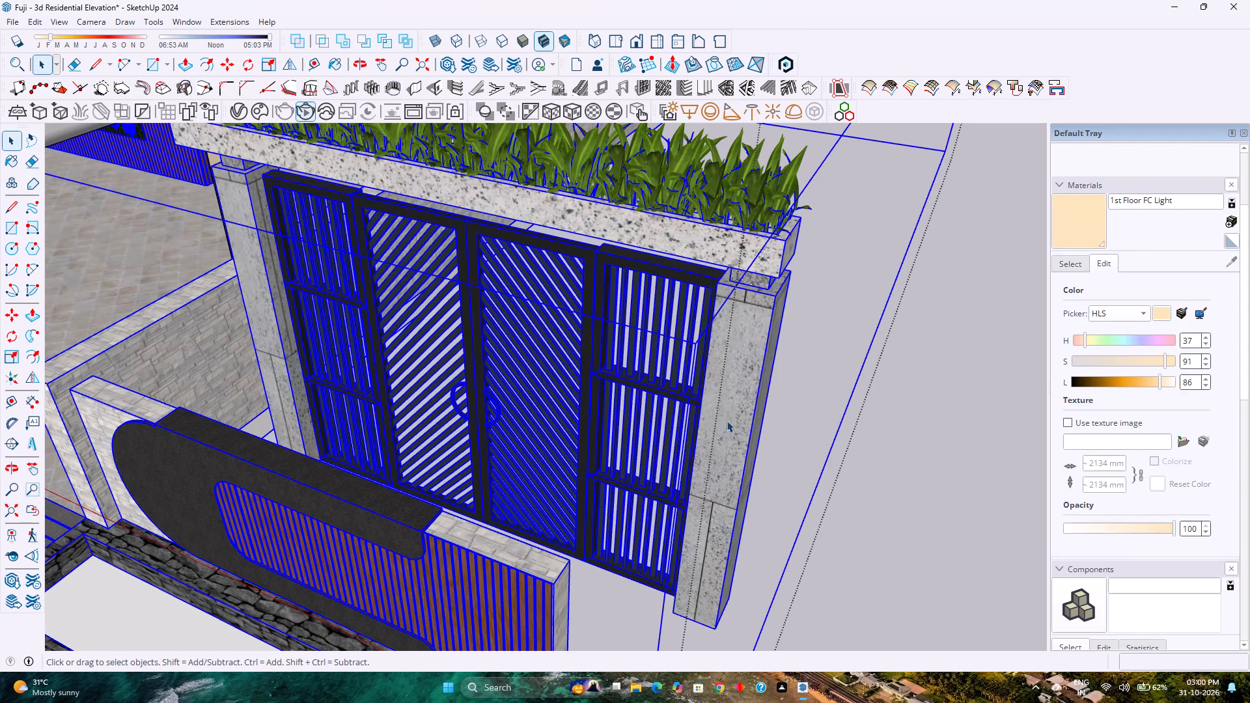
left_click(730, 415)
double_click(730, 414)
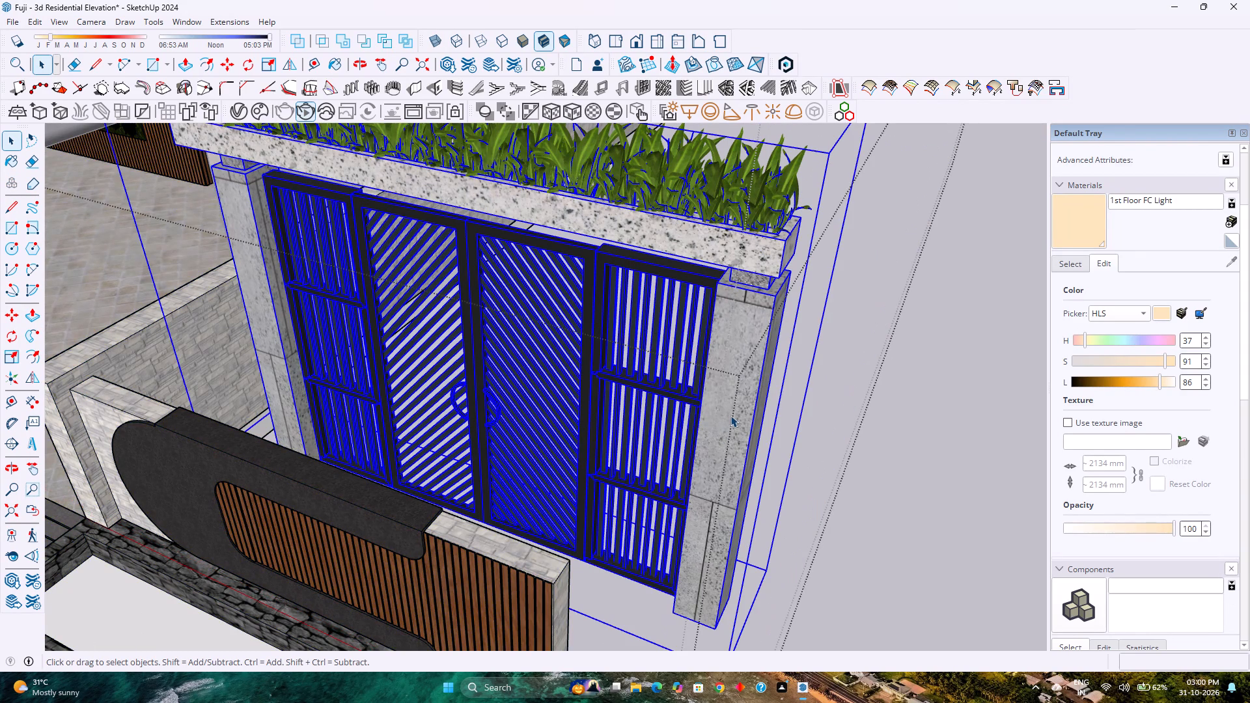
left_click(721, 388)
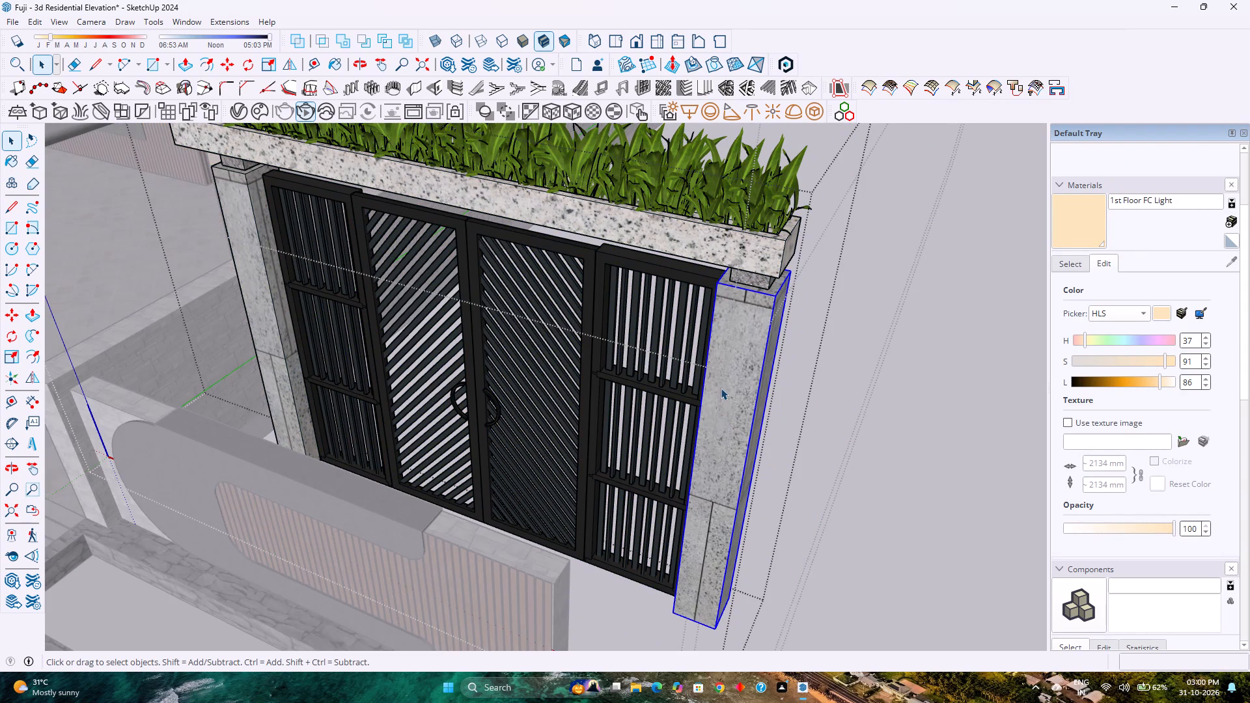
key("Delete")
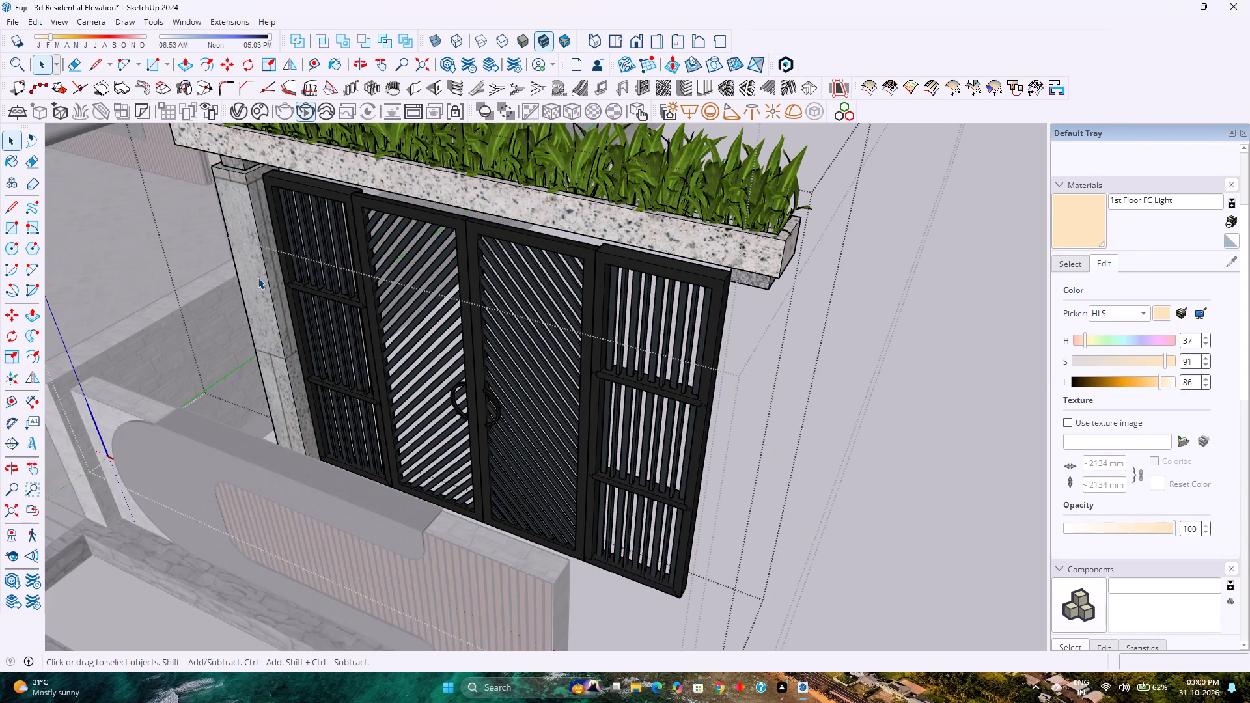
left_click(266, 278)
key("Delete")
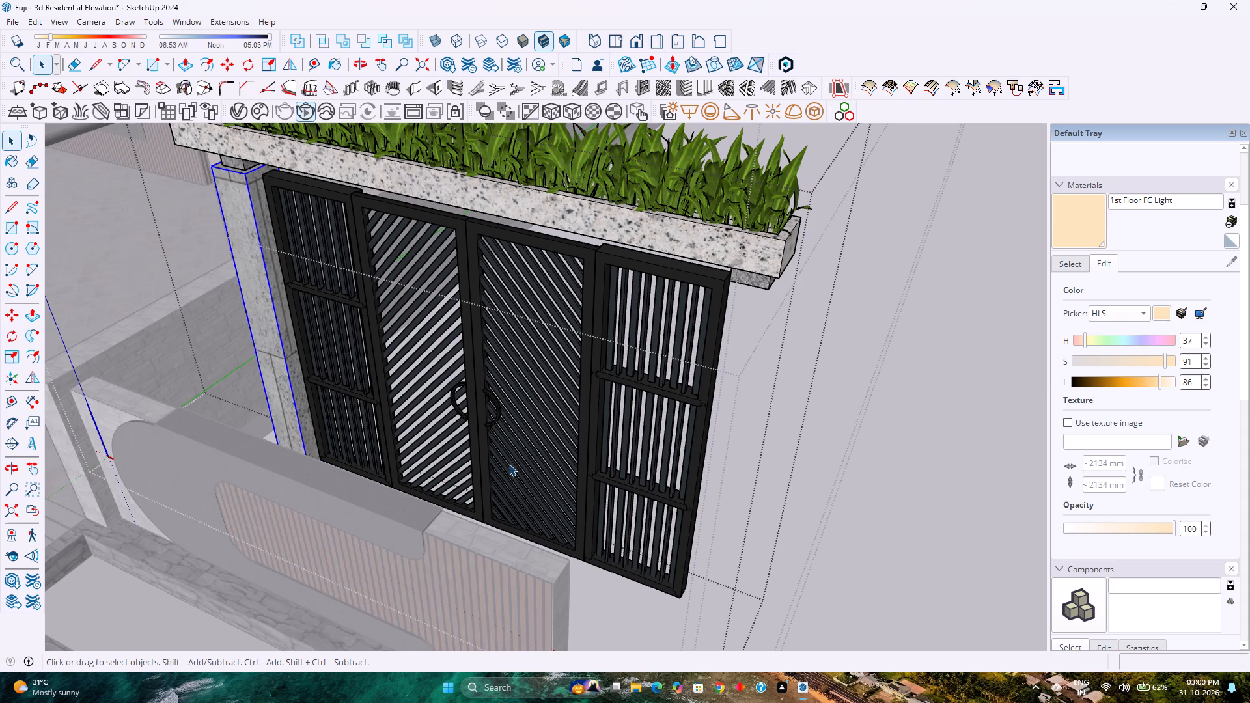
scroll(538, 452, "down", 5)
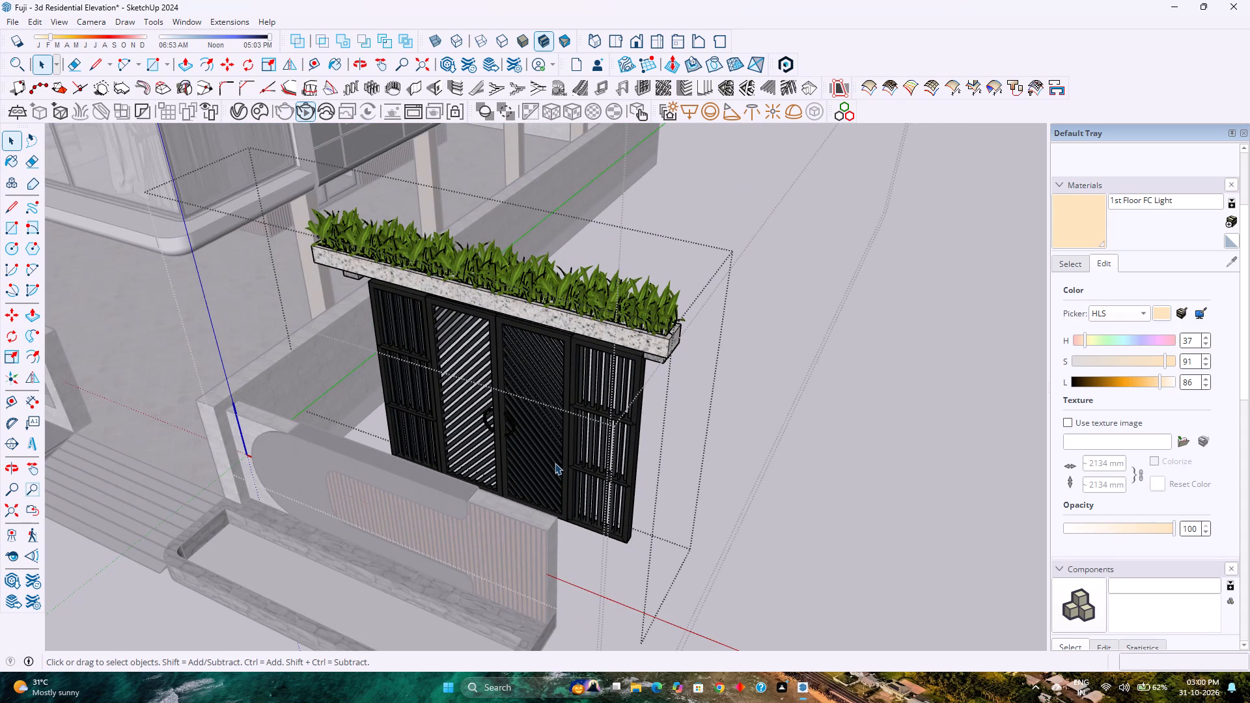
key("Escape")
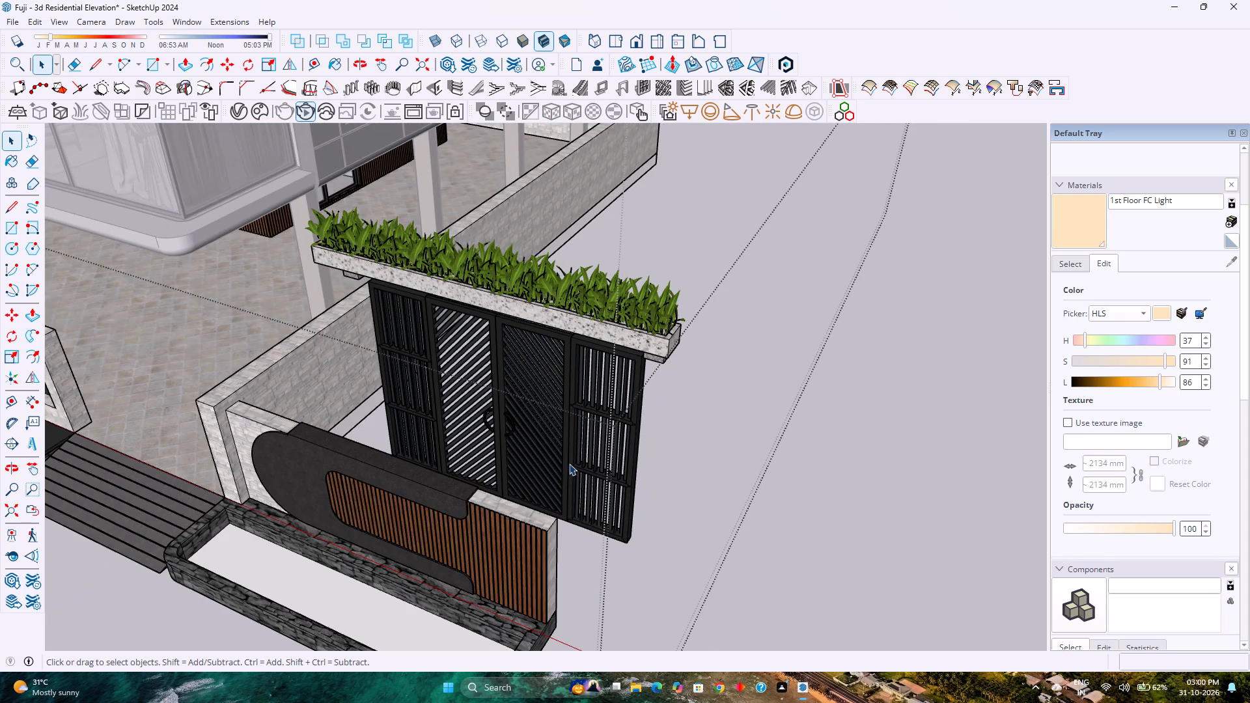
Move the gate by its bottom front door corner onto the base corner of the stone-clad wall pier beside the entrance steps.
left_click(585, 456)
key("m")
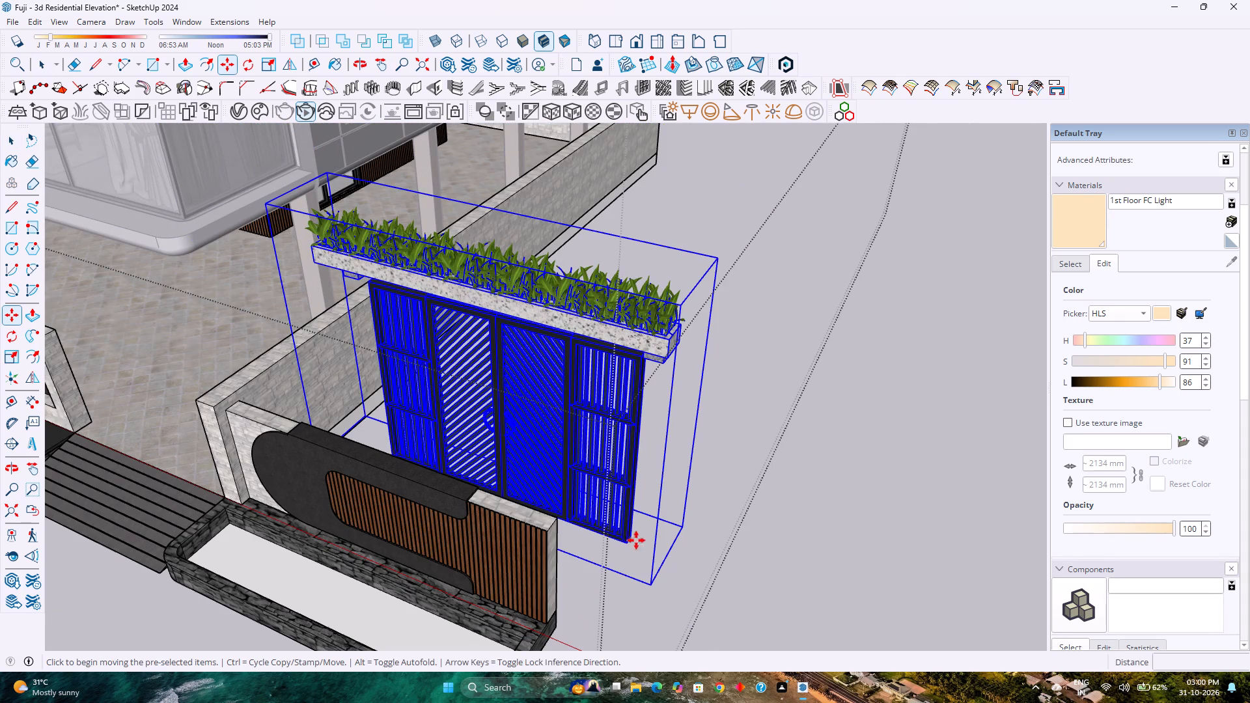
scroll(622, 560, "up", 20)
scroll(622, 560, "up", 5)
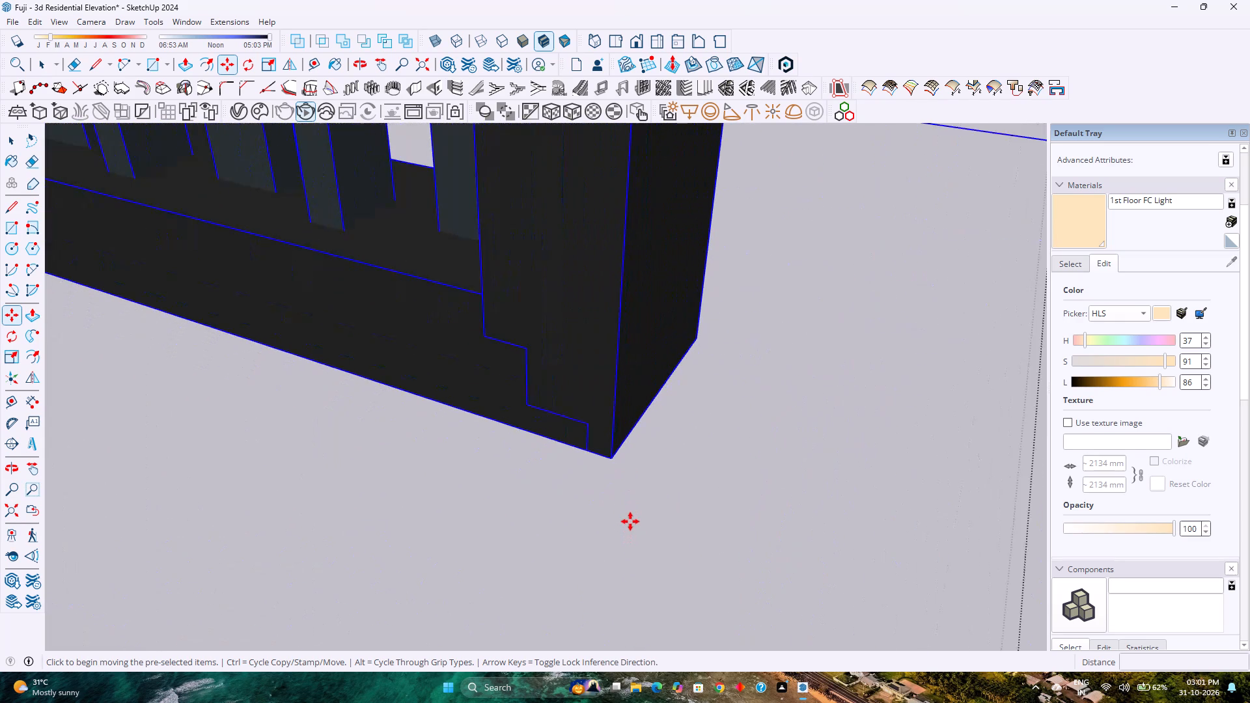
left_click(613, 460)
scroll(548, 476, "down", 10)
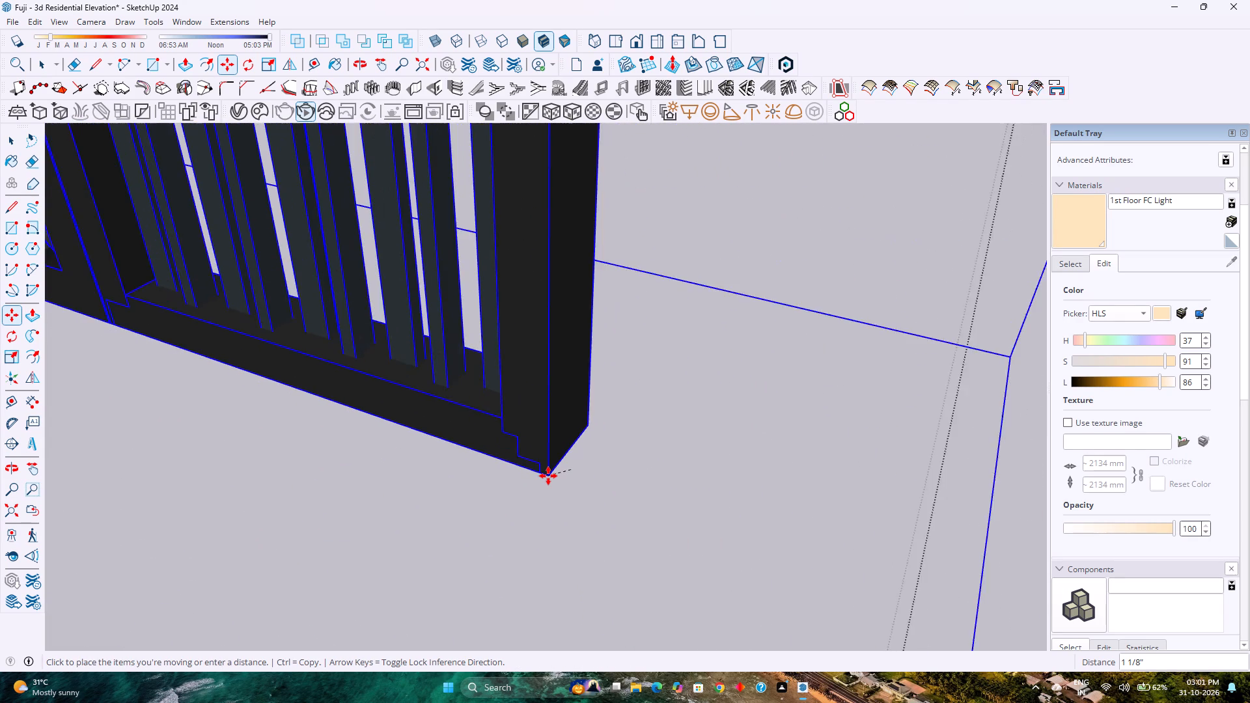
scroll(548, 476, "down", 11)
scroll(548, 476, "up", 1)
scroll(548, 476, "down", 10)
scroll(548, 476, "up", 1)
scroll(548, 476, "down", 13)
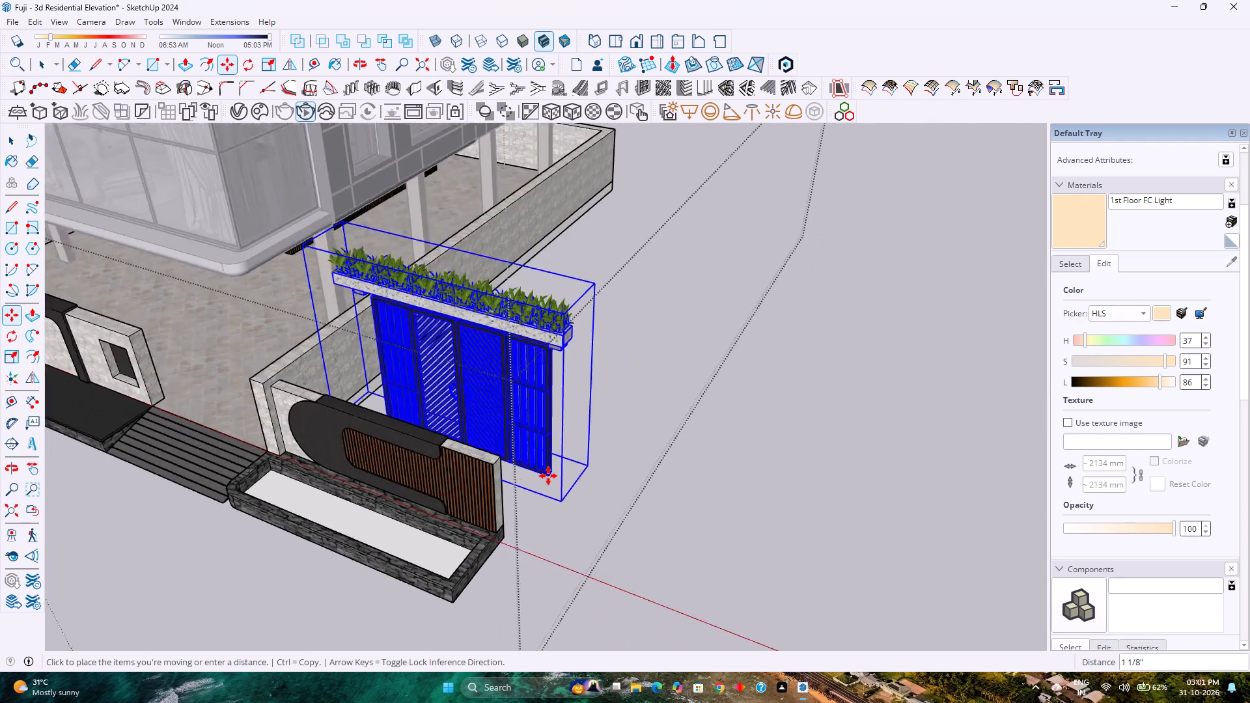
scroll(319, 458, "up", 20)
scroll(319, 458, "up", 3)
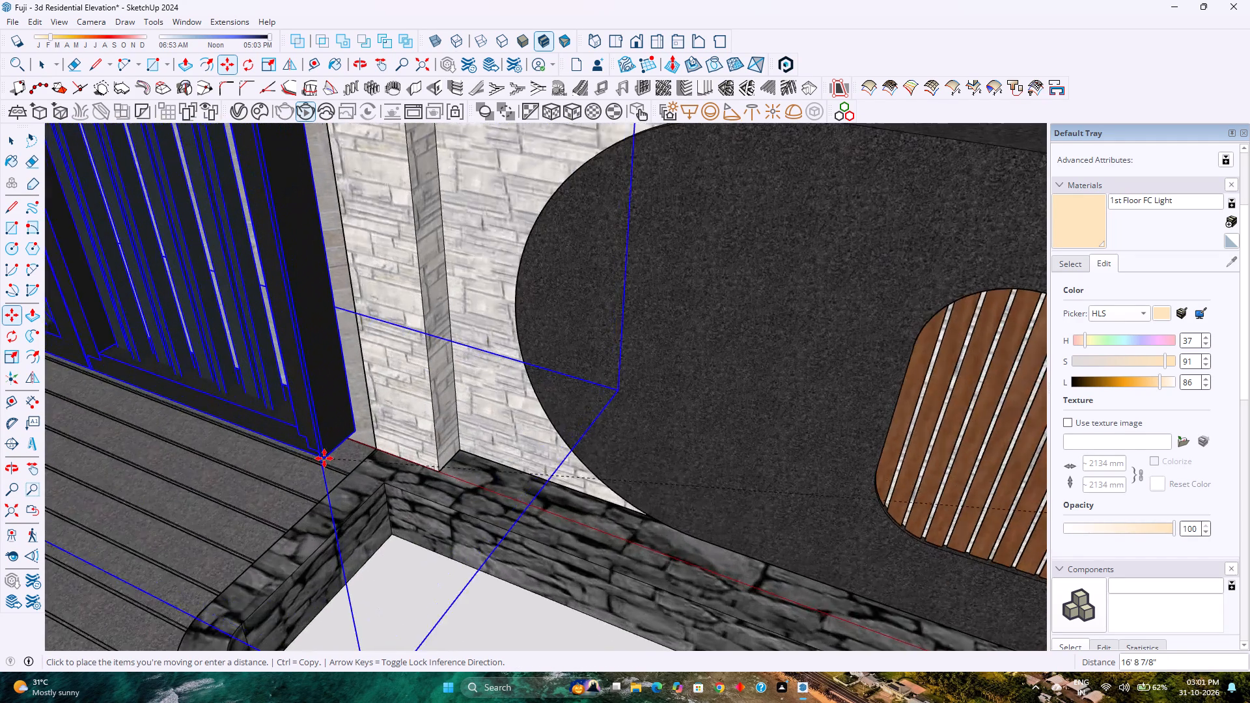
scroll(324, 458, "up", 9)
scroll(384, 448, "up", 4)
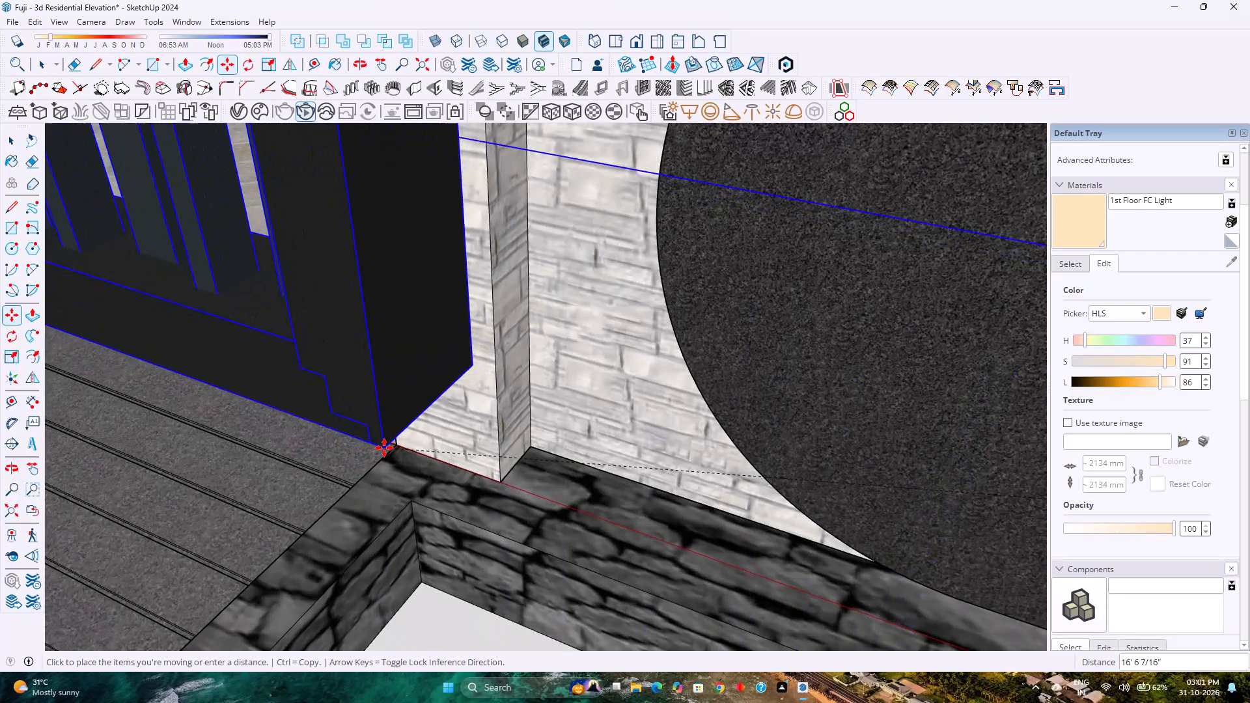
scroll(384, 448, "up", 7)
scroll(288, 445, "up", 8)
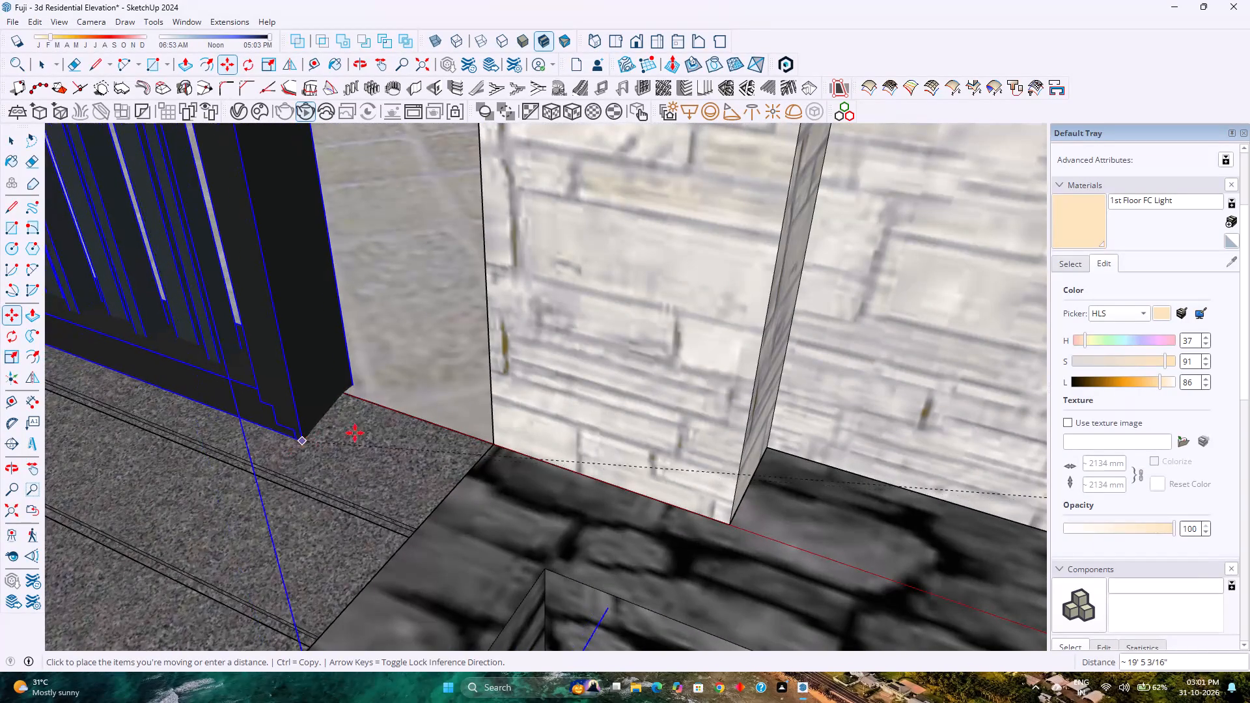
left_click(490, 443)
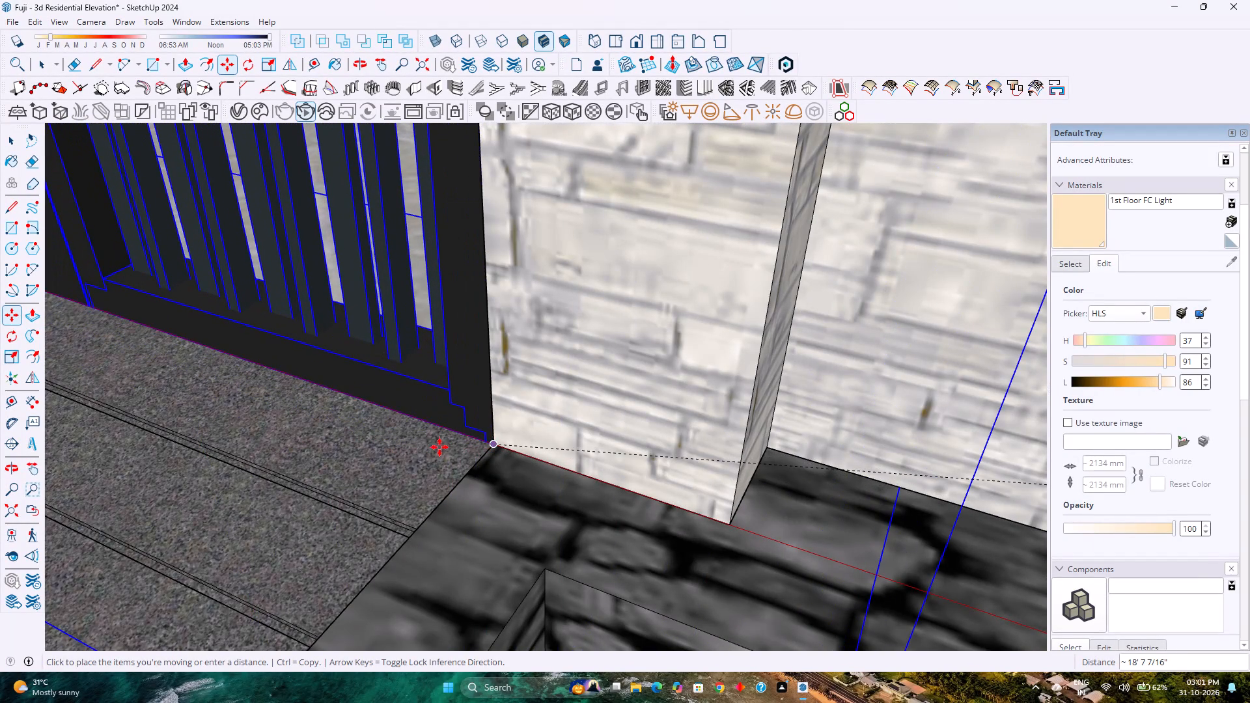
Open the gate component and scale the black door set's width to about 0.95 to fit between the entrance walls.
scroll(439, 445, "down", 13)
scroll(437, 447, "down", 9)
scroll(437, 447, "up", 1)
scroll(437, 447, "down", 14)
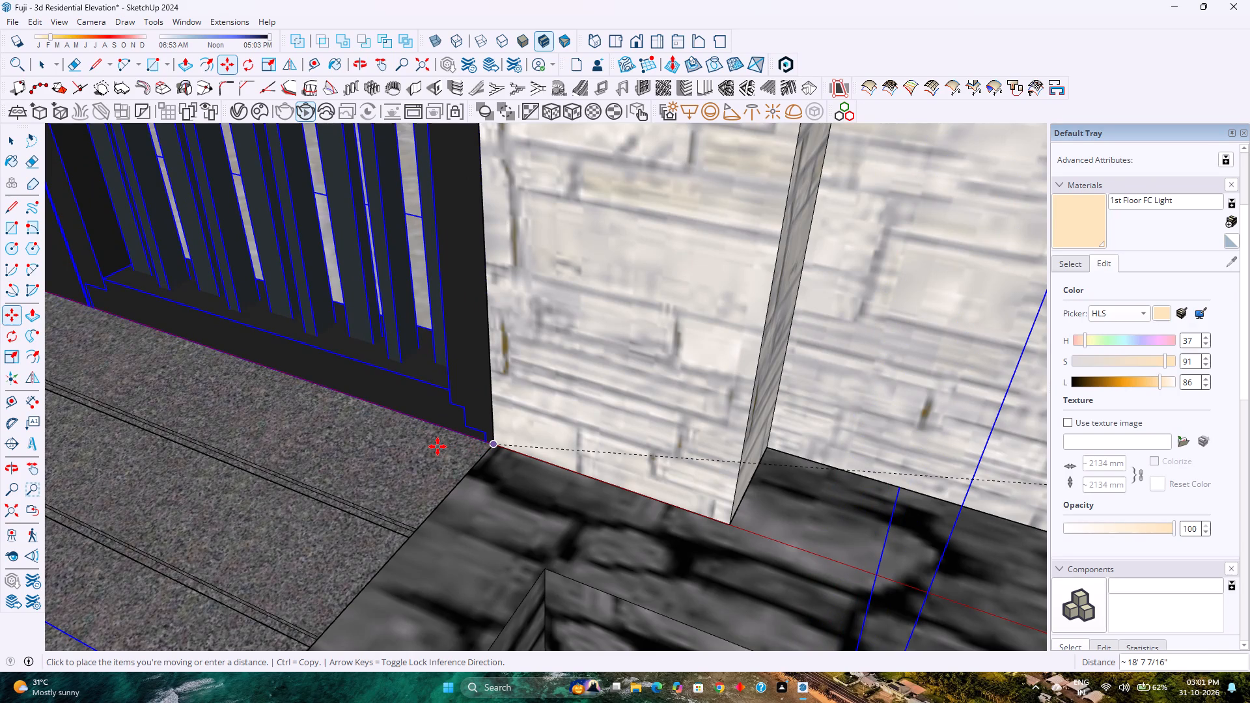
scroll(437, 447, "down", 20)
scroll(437, 447, "down", 10)
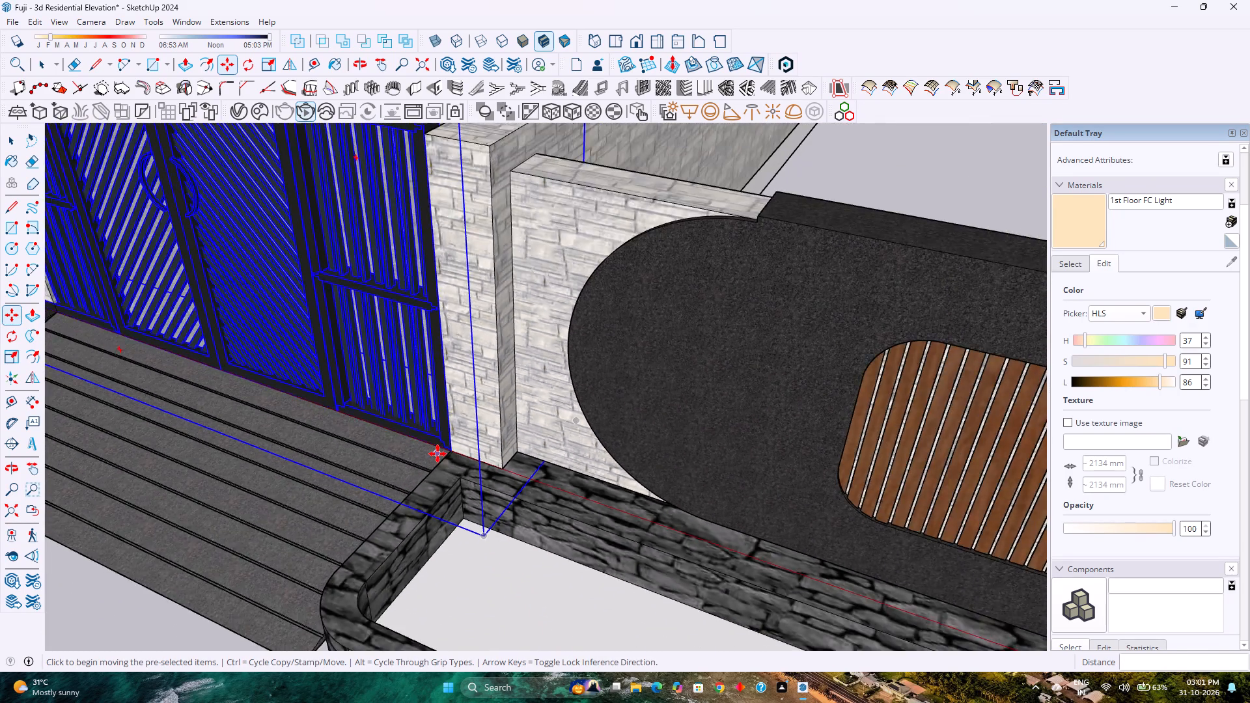
scroll(437, 454, "down", 5)
middle_click_drag(340, 456, 398, 544, "shift")
middle_click_drag(342, 517, 514, 492)
scroll(473, 456, "down", 3)
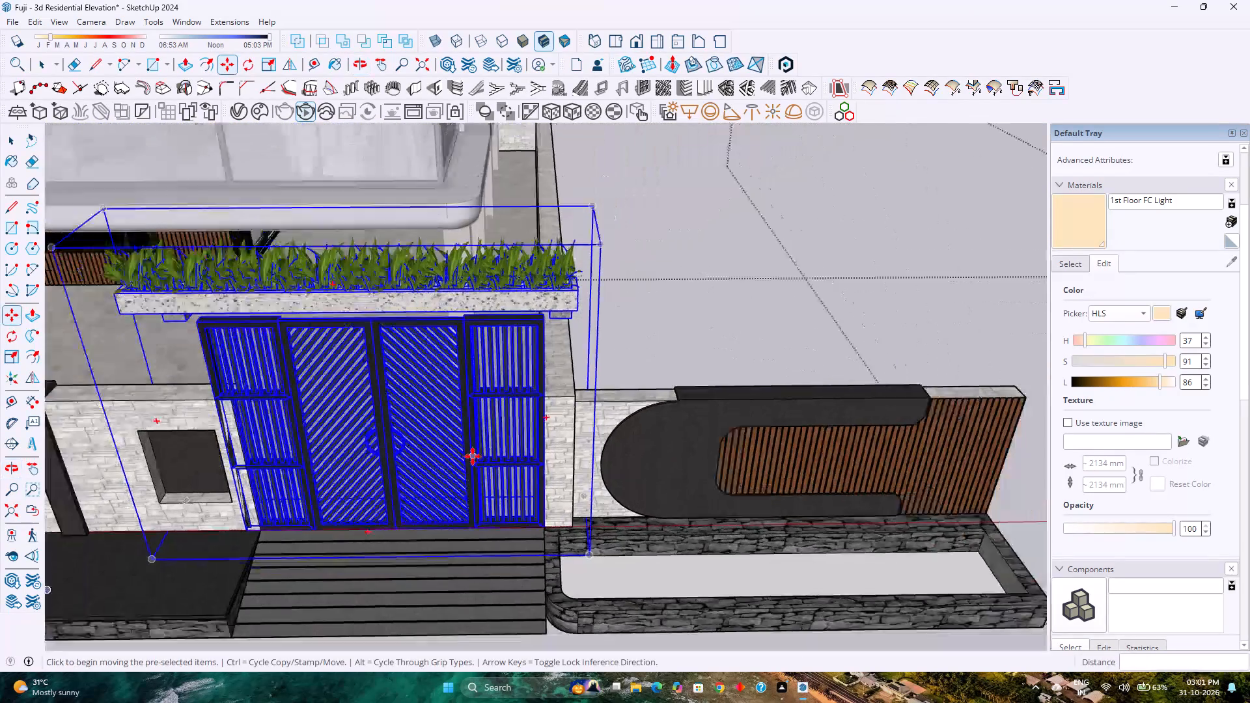
middle_click_drag(361, 475, 465, 418, "shift")
scroll(465, 415, "up", 5)
scroll(465, 415, "down", 2)
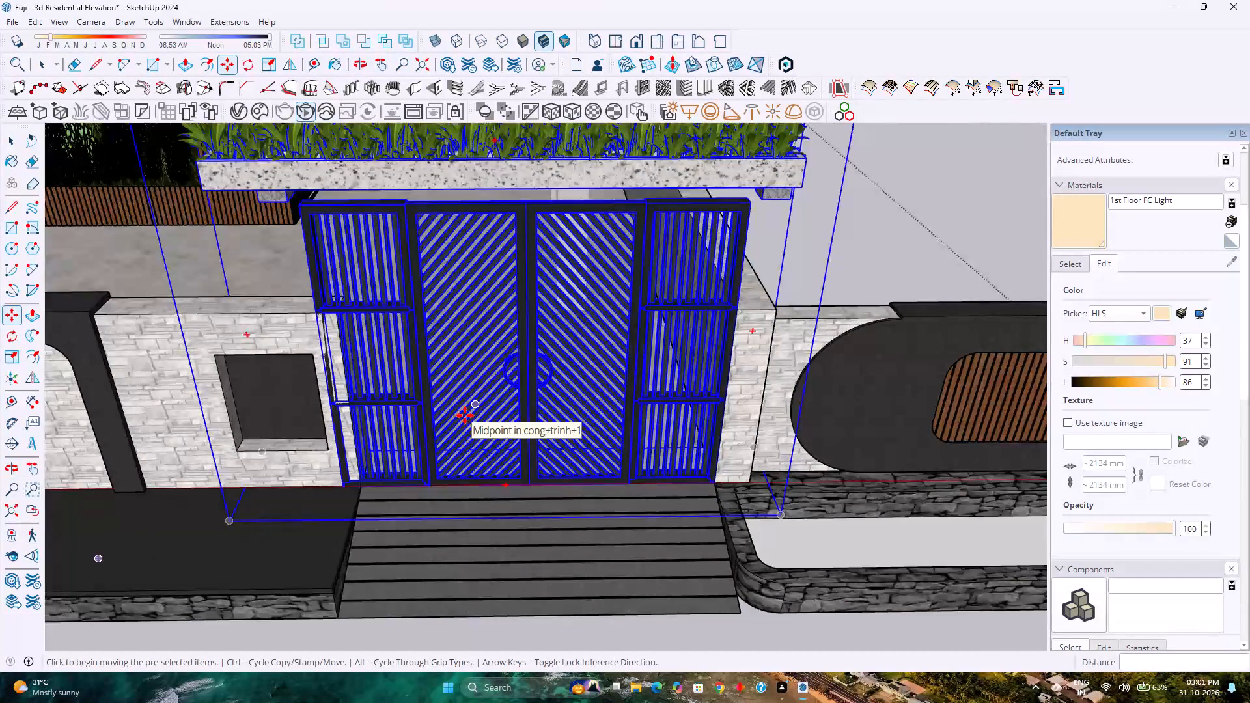
scroll(465, 415, "down", 1)
scroll(465, 416, "up", 5)
key("space")
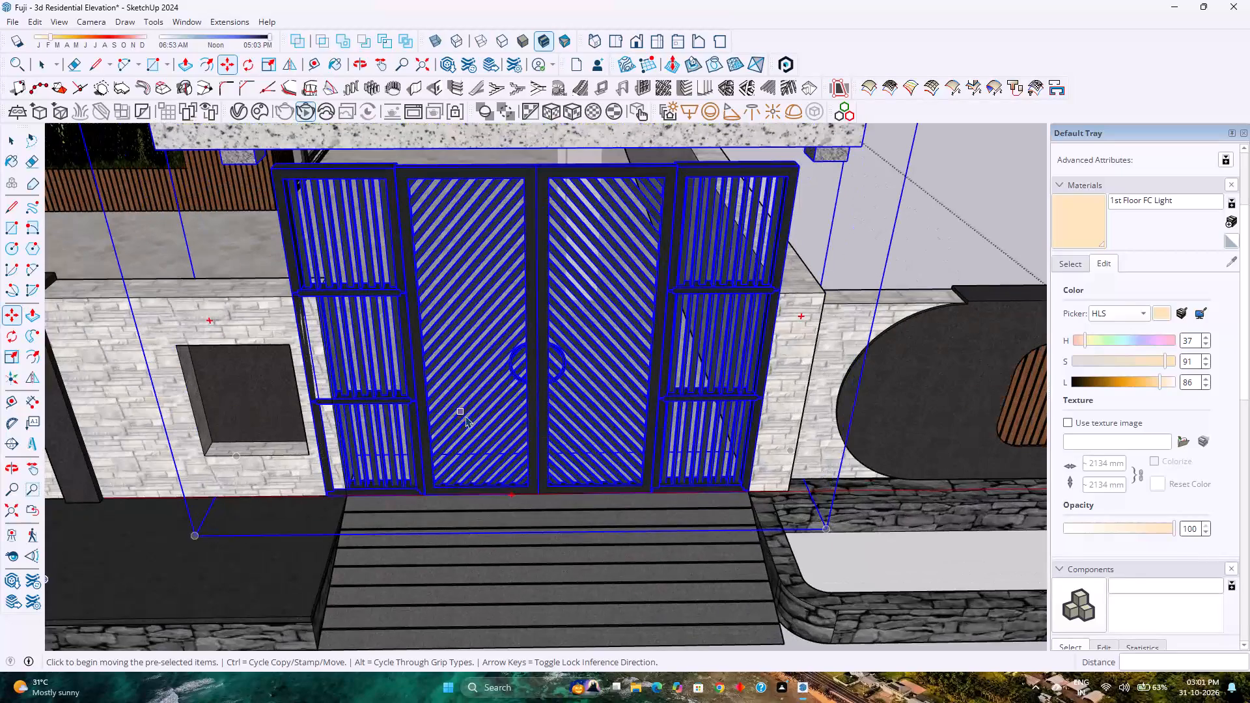
scroll(465, 416, "up", 4)
scroll(465, 416, "down", 3)
double_click(417, 312)
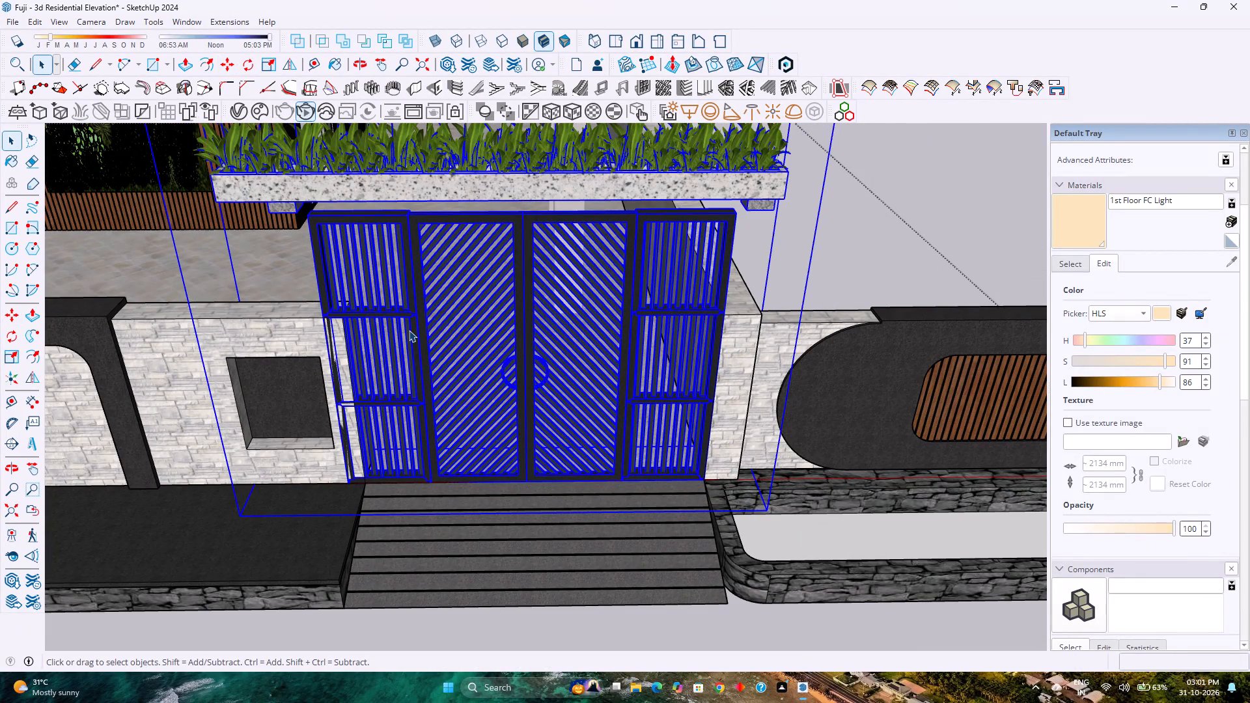
left_click(415, 288)
key("s")
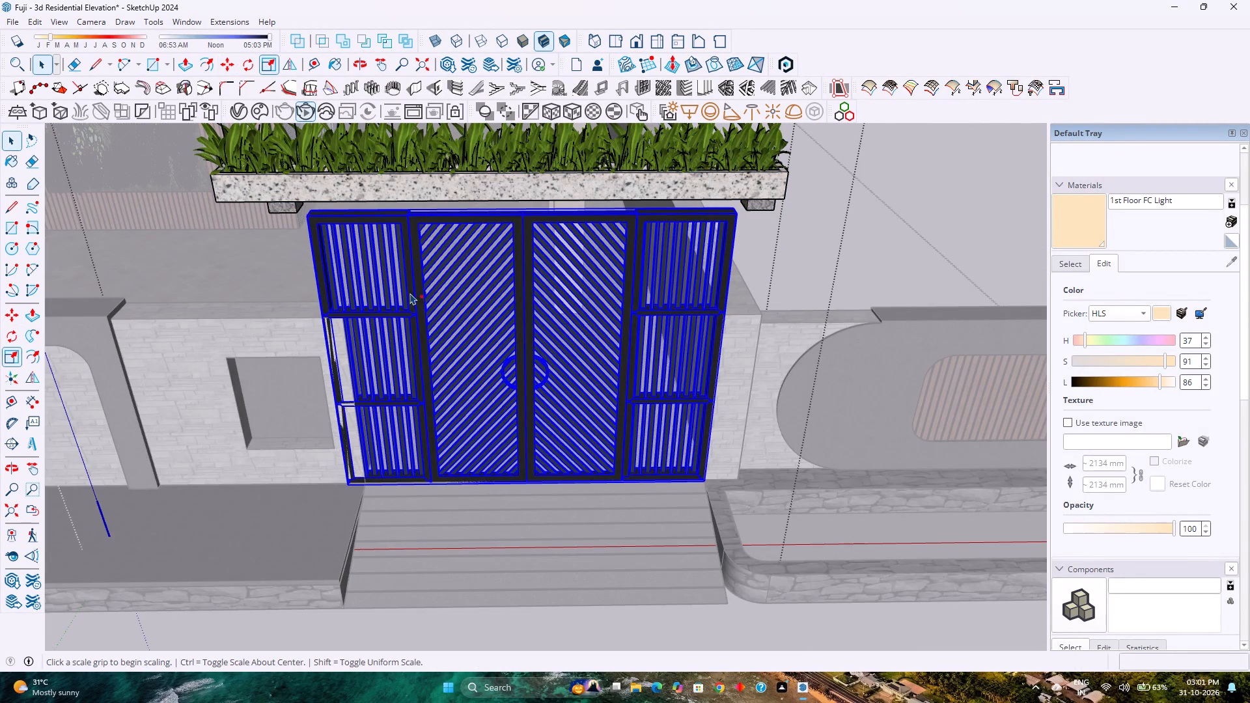
scroll(324, 348, "up", 17)
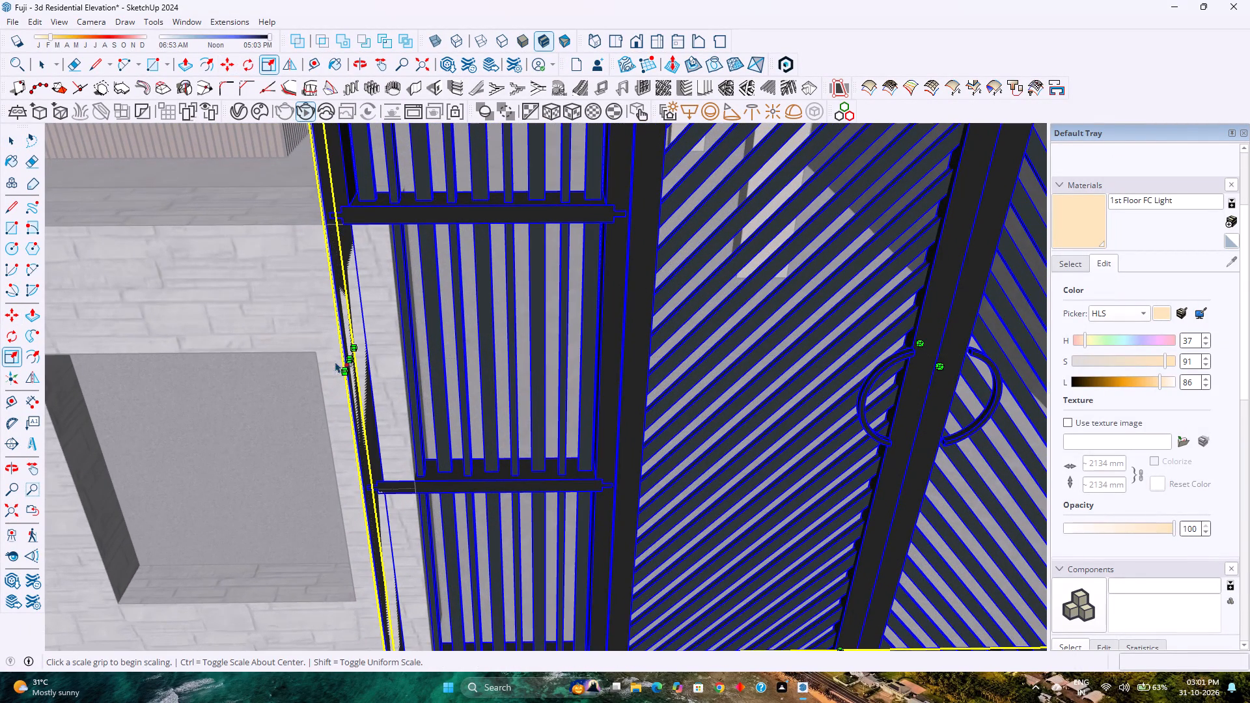
left_click(344, 357)
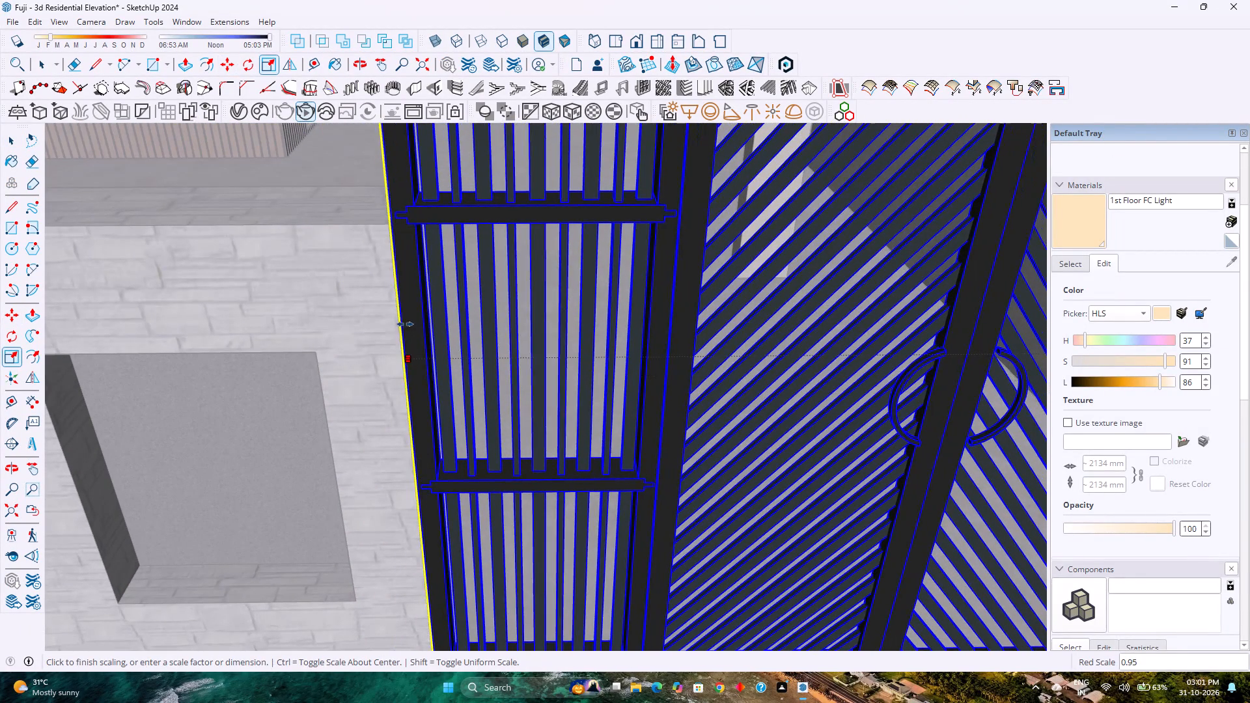
left_click(404, 319)
scroll(492, 411, "down", 14)
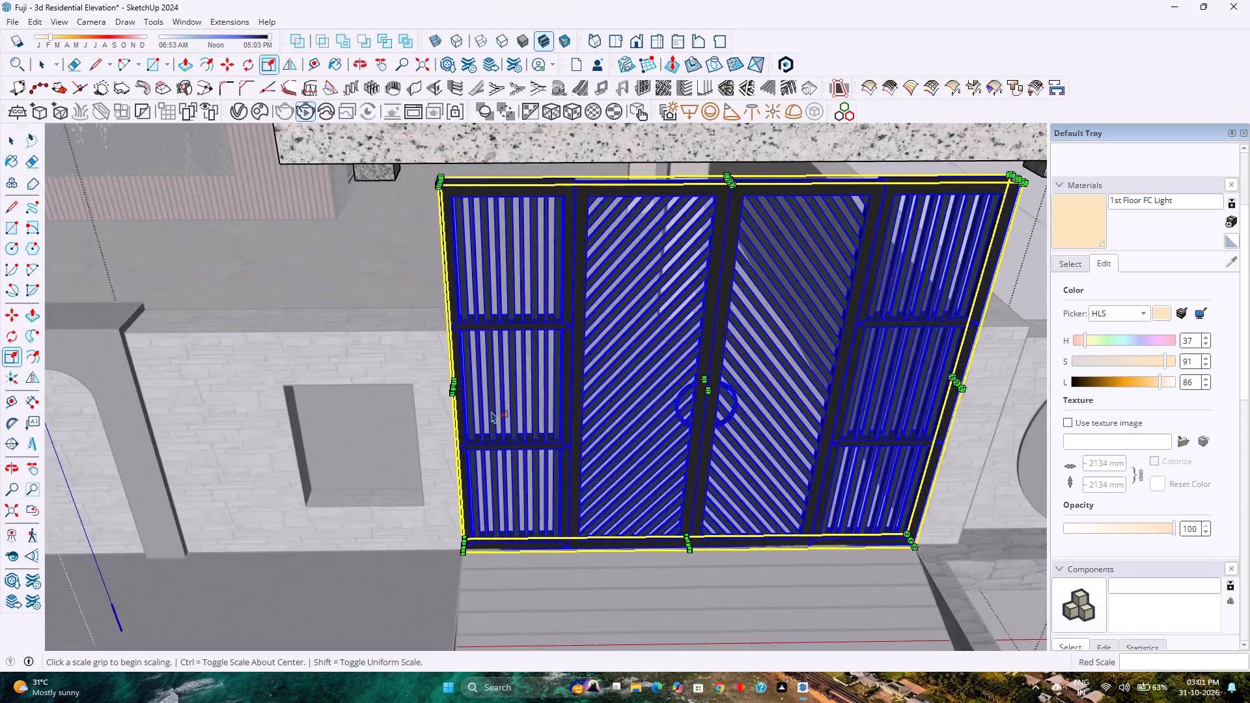
scroll(492, 411, "down", 5)
middle_click_drag(671, 576, 643, 358)
scroll(577, 366, "up", 4)
key("space")
Open the small stone support block under the planter and extend its bottom face down about 2' 11 3/8" to the compound wall's top.
scroll(839, 335, "up", 2)
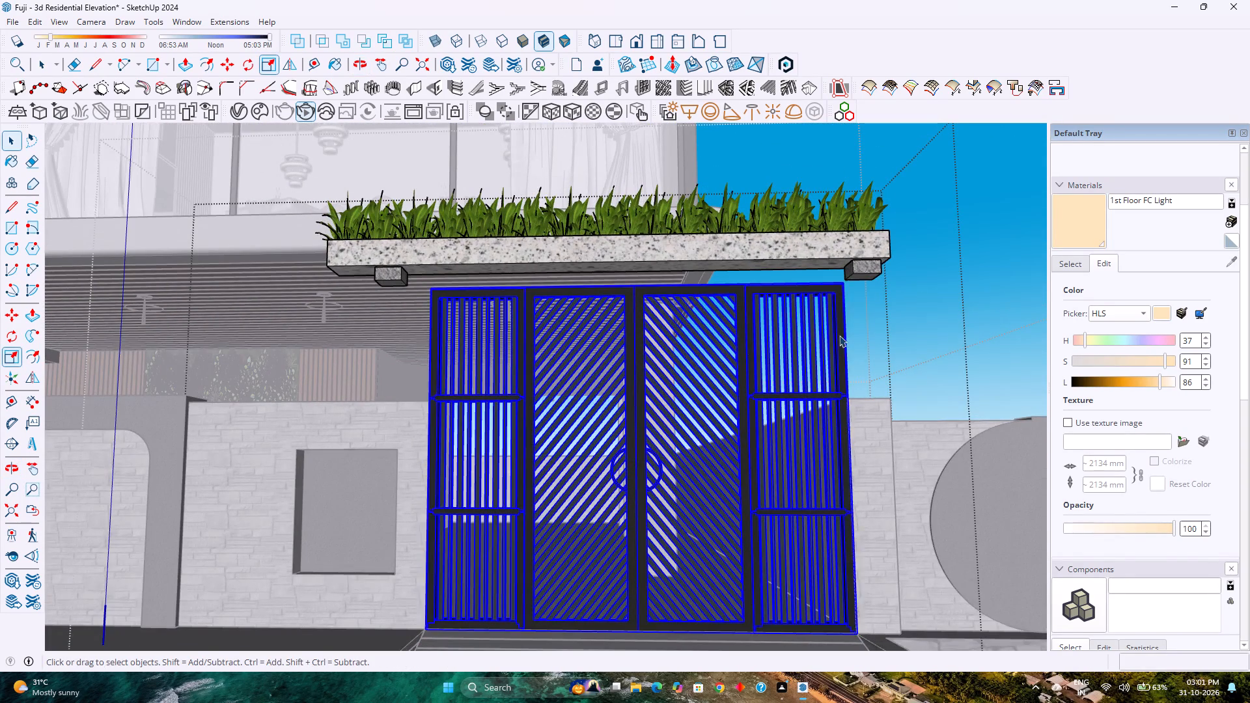
scroll(839, 335, "up", 2)
scroll(889, 283, "up", 6)
left_click(865, 266)
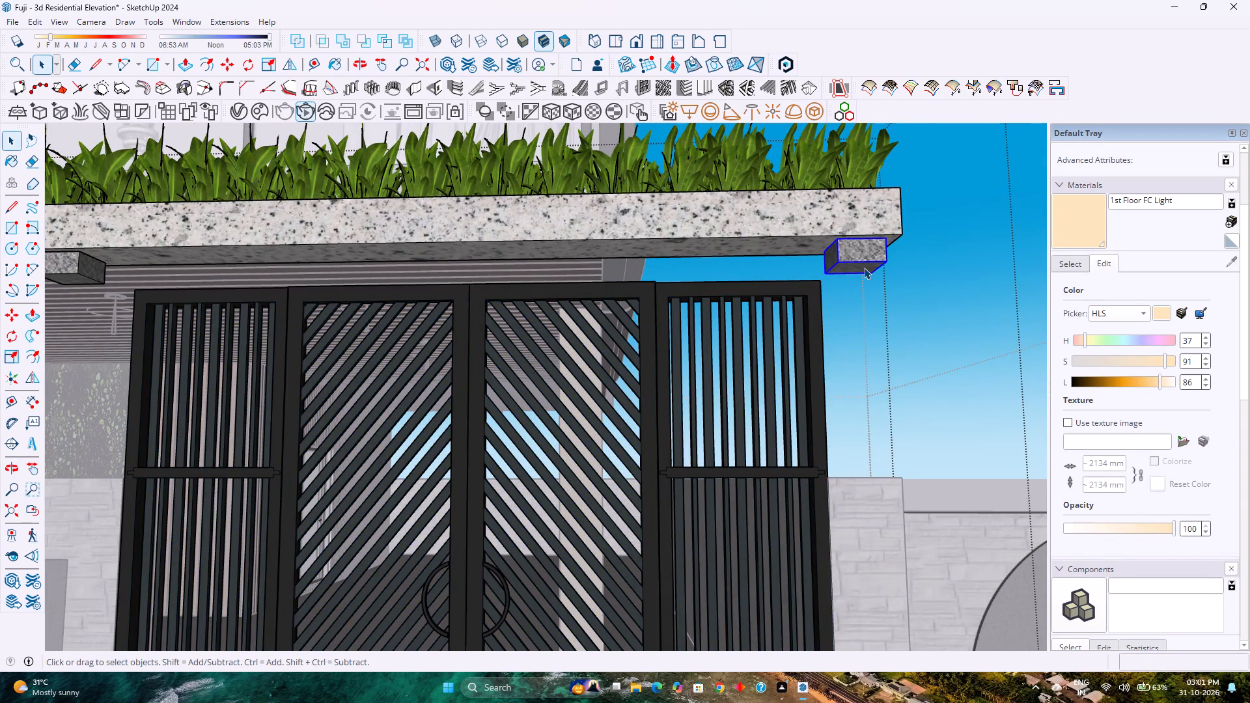
double_click(864, 268)
scroll(864, 268, "up", 16)
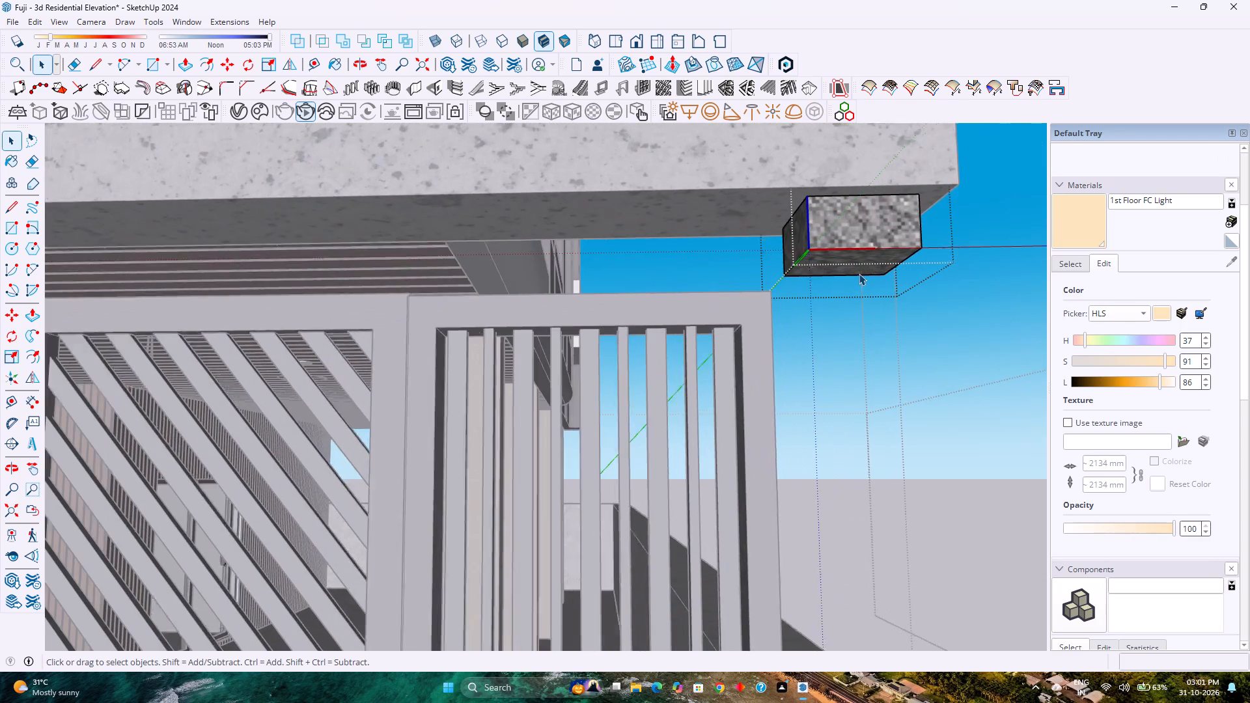
key("p")
left_click(860, 266)
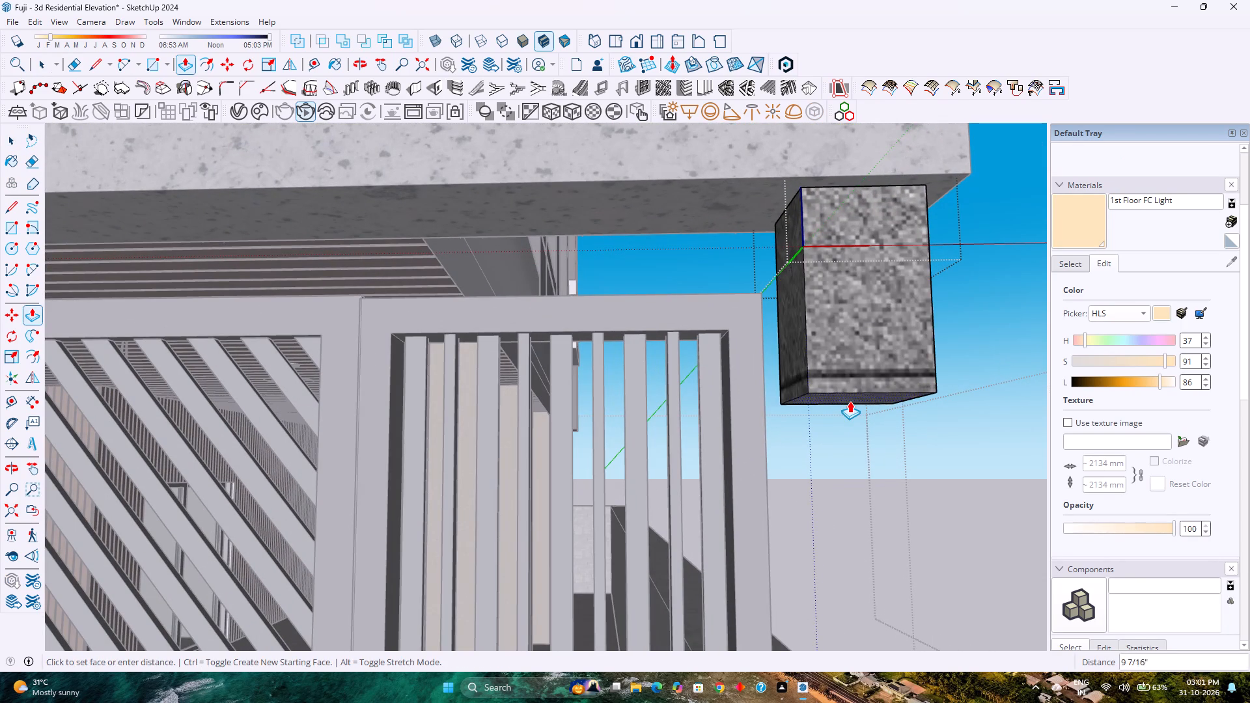
scroll(850, 401, "down", 20)
scroll(850, 401, "down", 11)
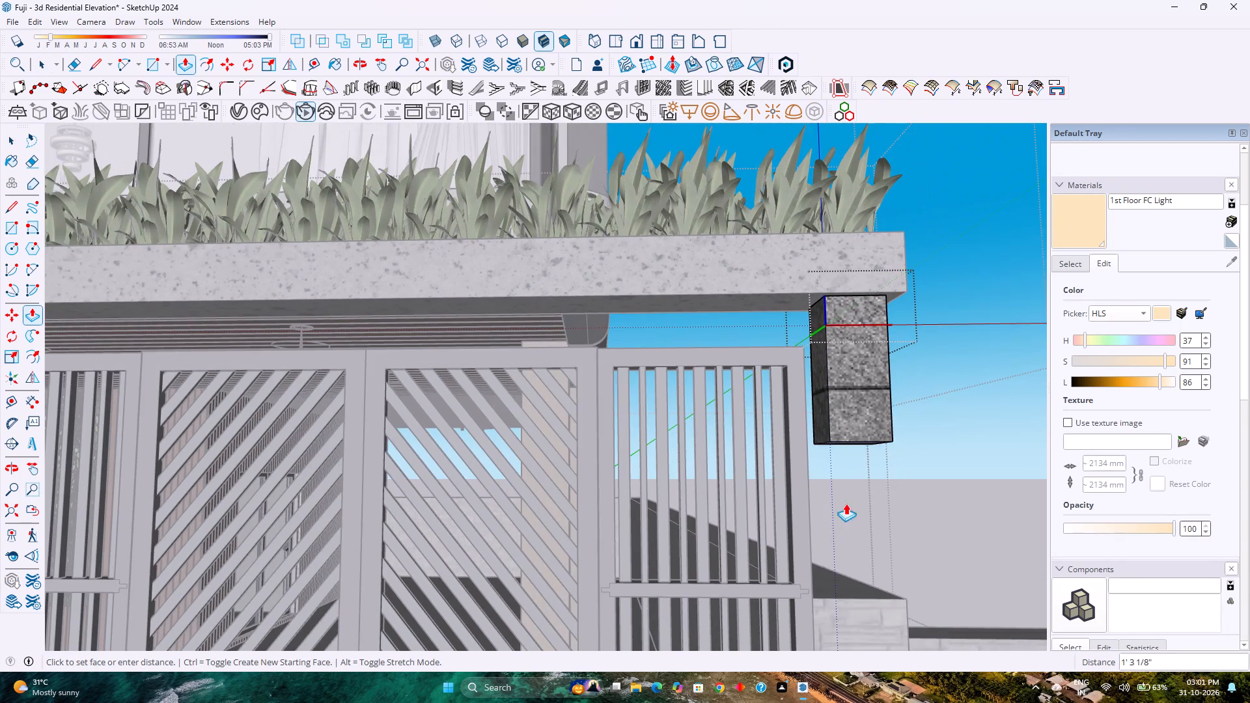
scroll(878, 604, "down", 1)
middle_click_drag(878, 604, 617, 607)
scroll(624, 594, "down", 1)
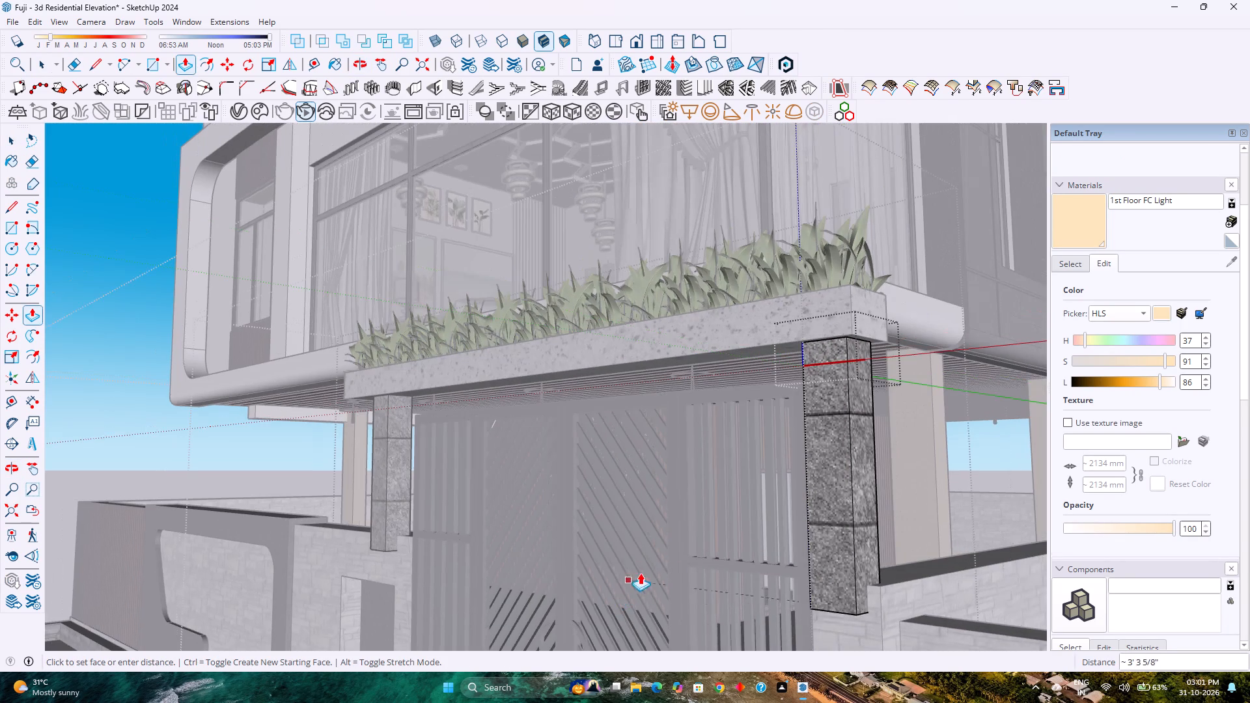
scroll(796, 537, "down", 3)
middle_click_drag(793, 536, 758, 397, "shift")
middle_click_drag(757, 396, 755, 435)
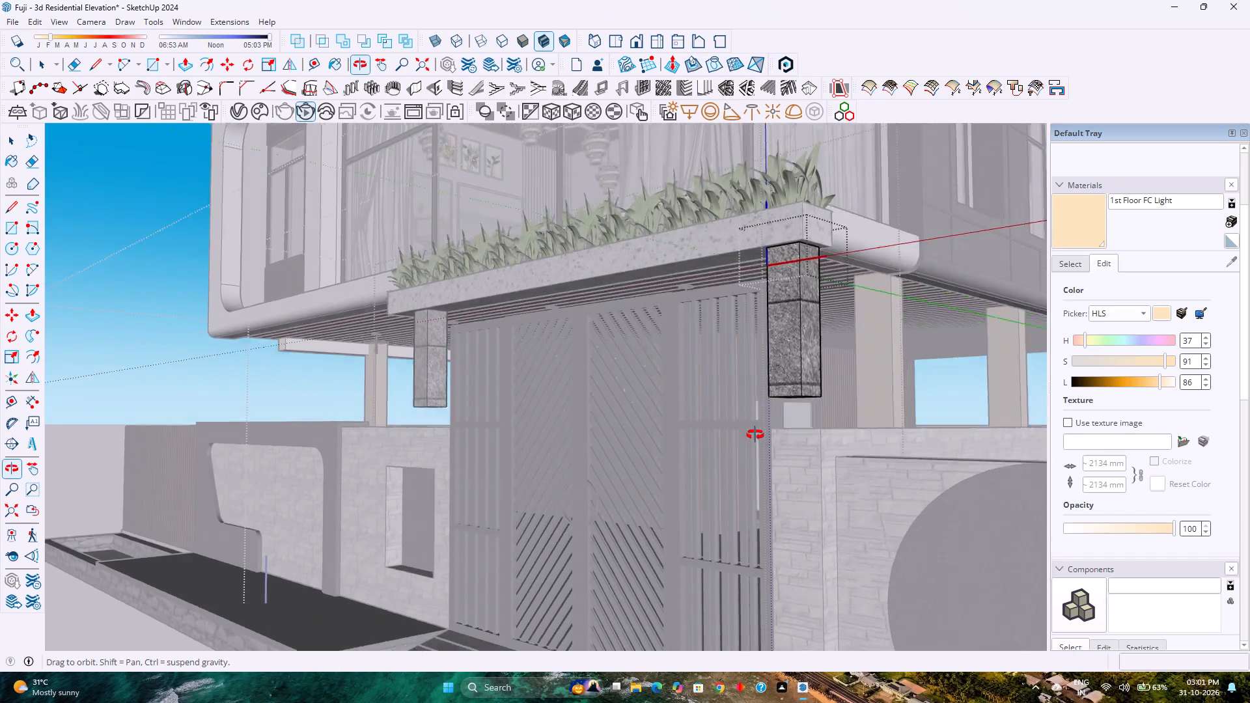
middle_click_drag(755, 435, 609, 562)
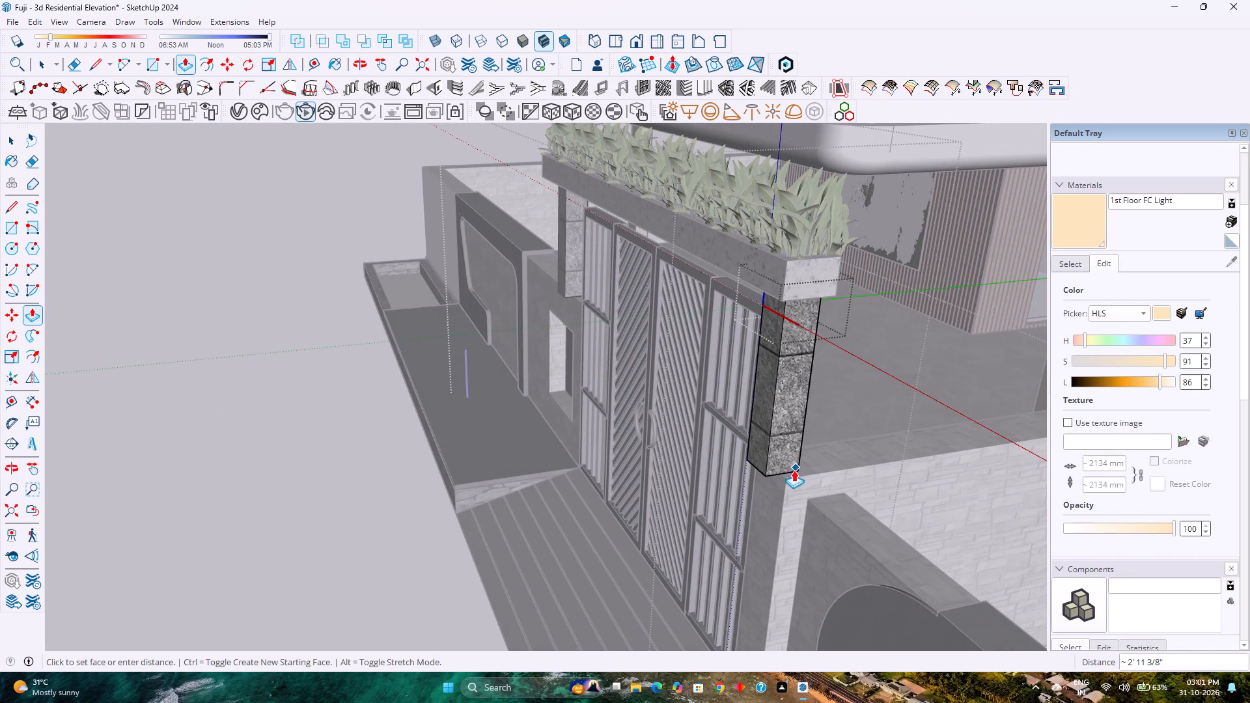
scroll(776, 609, "down", 3)
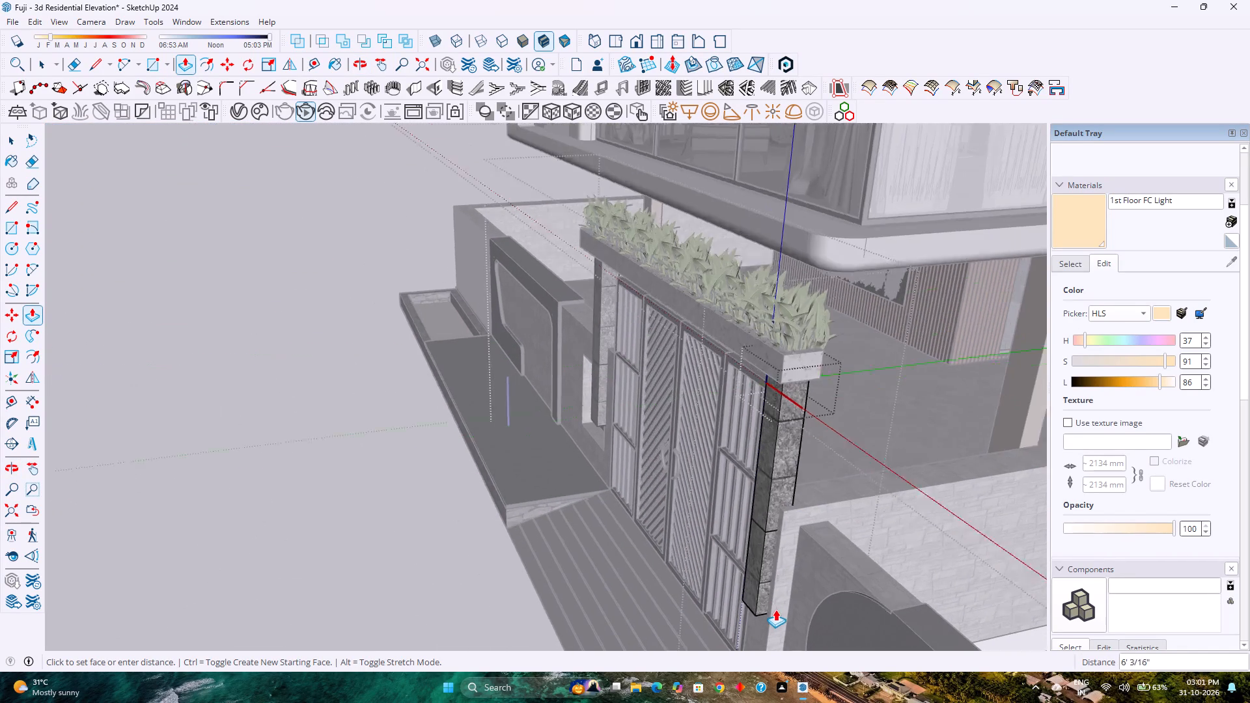
scroll(775, 609, "down", 5)
middle_click(710, 589)
middle_click(710, 588)
middle_click(712, 586)
middle_click_drag(717, 583, 1070, 402)
scroll(599, 421, "down", 3)
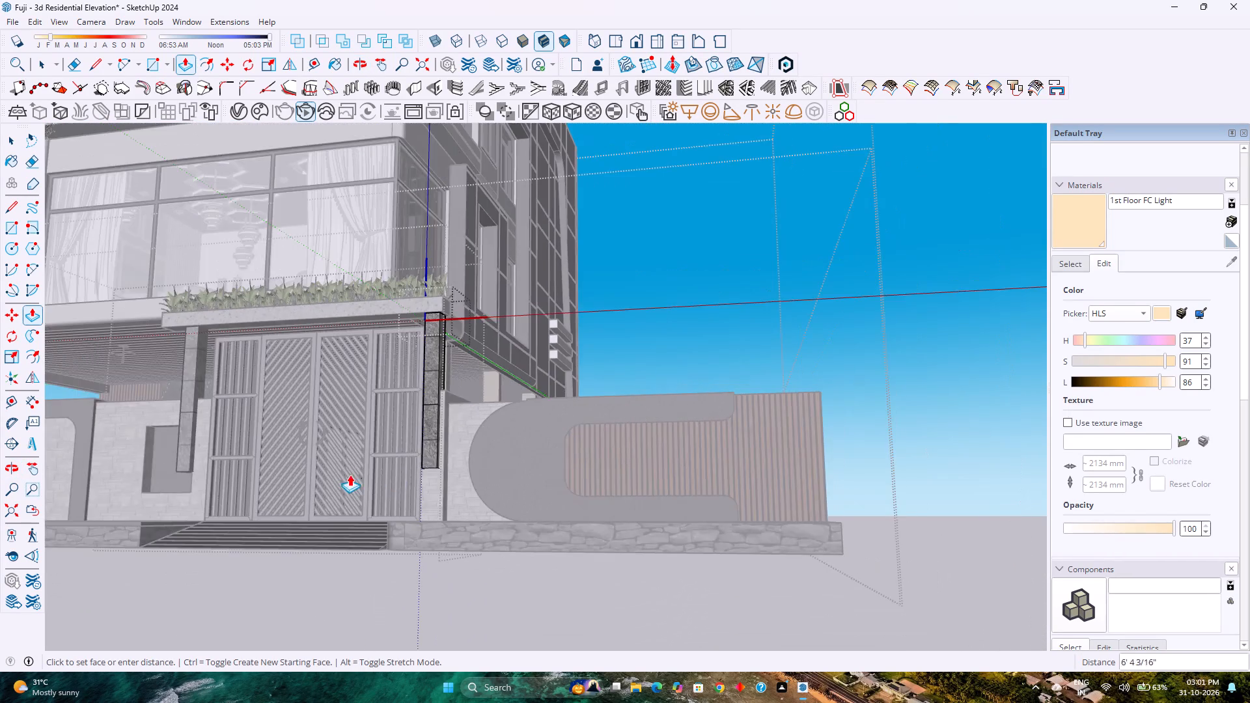
middle_click(349, 475, "shift")
middle_click(349, 475, "shift")
middle_click_drag(352, 475, 618, 467, "shift")
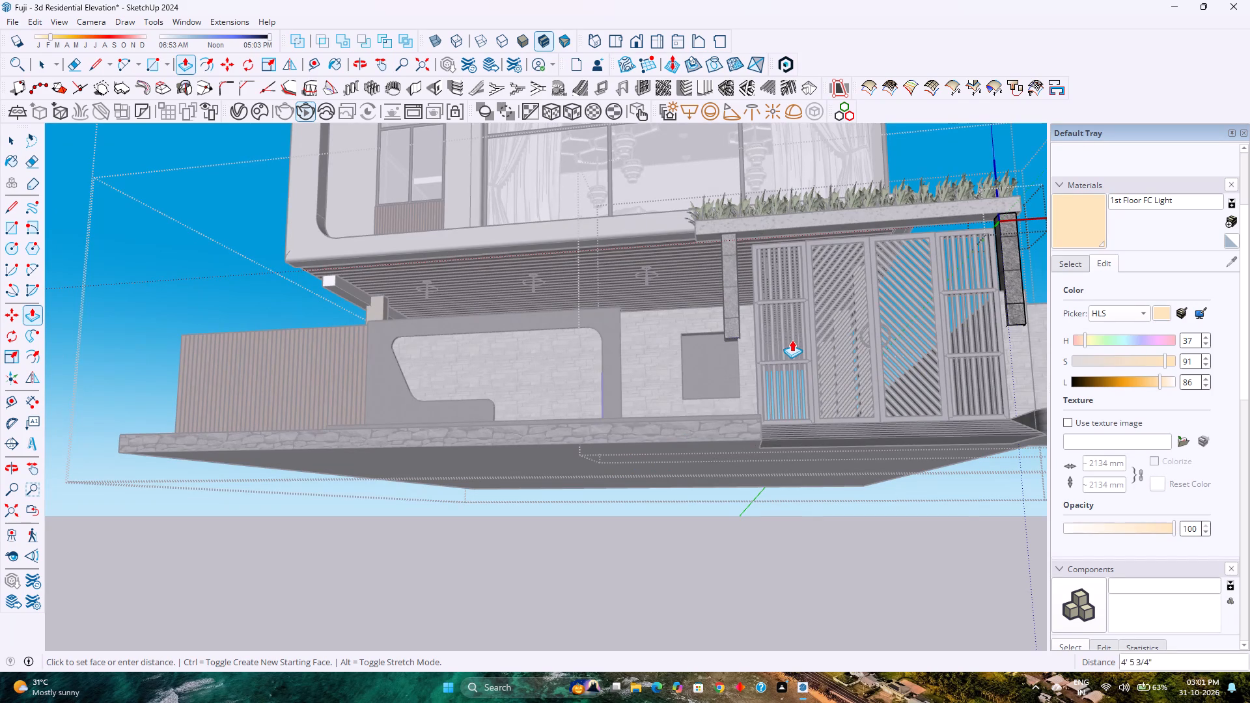
scroll(792, 340, "down", 3)
middle_click_drag(790, 342, 309, 487, "shift")
scroll(445, 461, "up", 4)
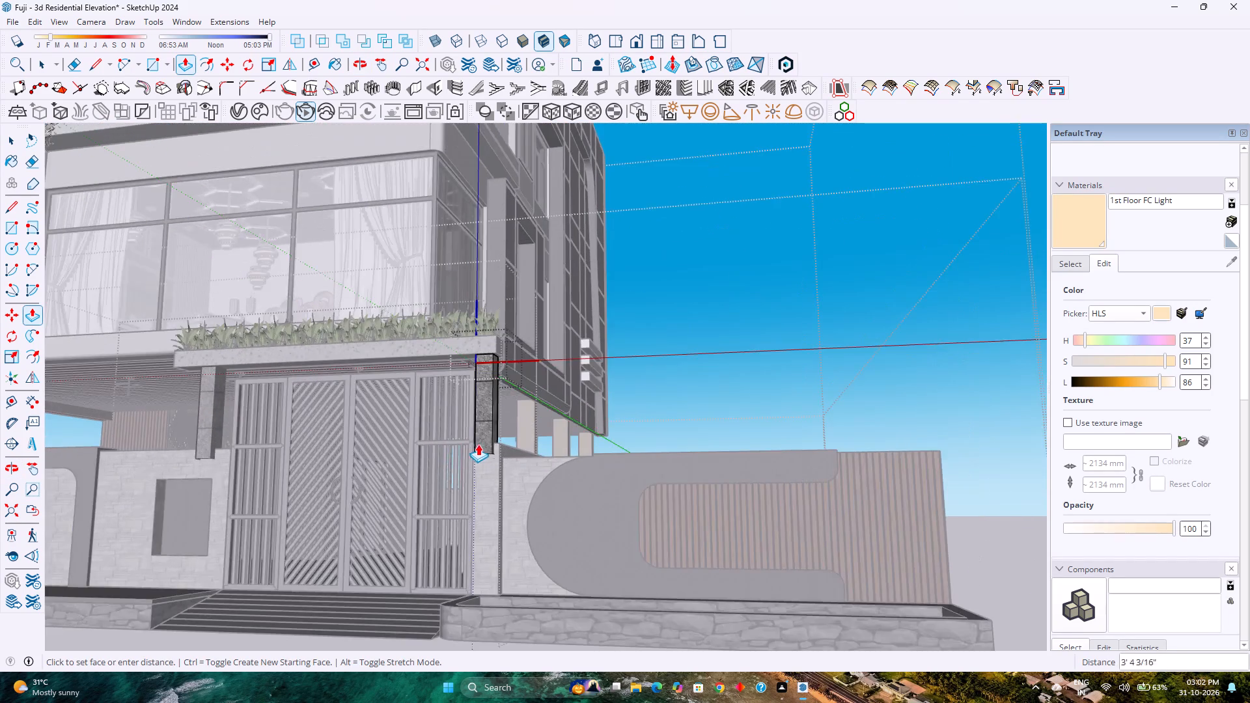
scroll(478, 444, "up", 12)
middle_click_drag(484, 447, 398, 566)
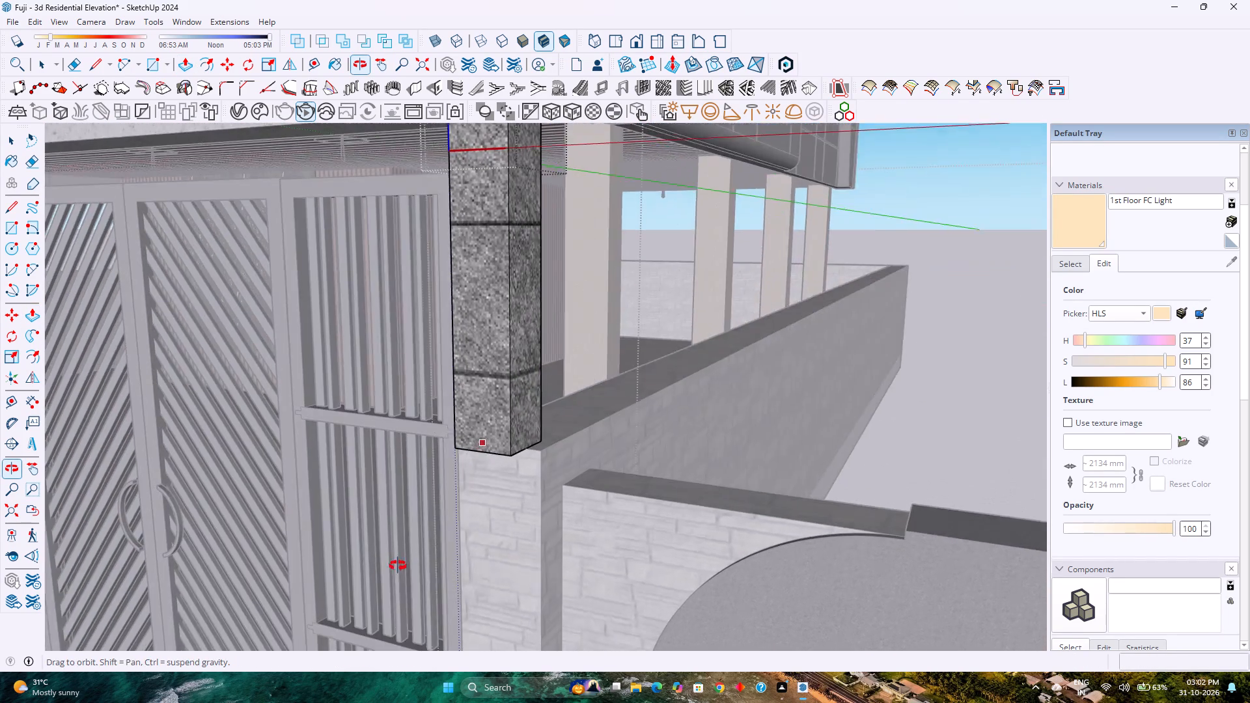
middle_click_drag(398, 566, 385, 581)
left_click(537, 454)
scroll(551, 444, "down", 6)
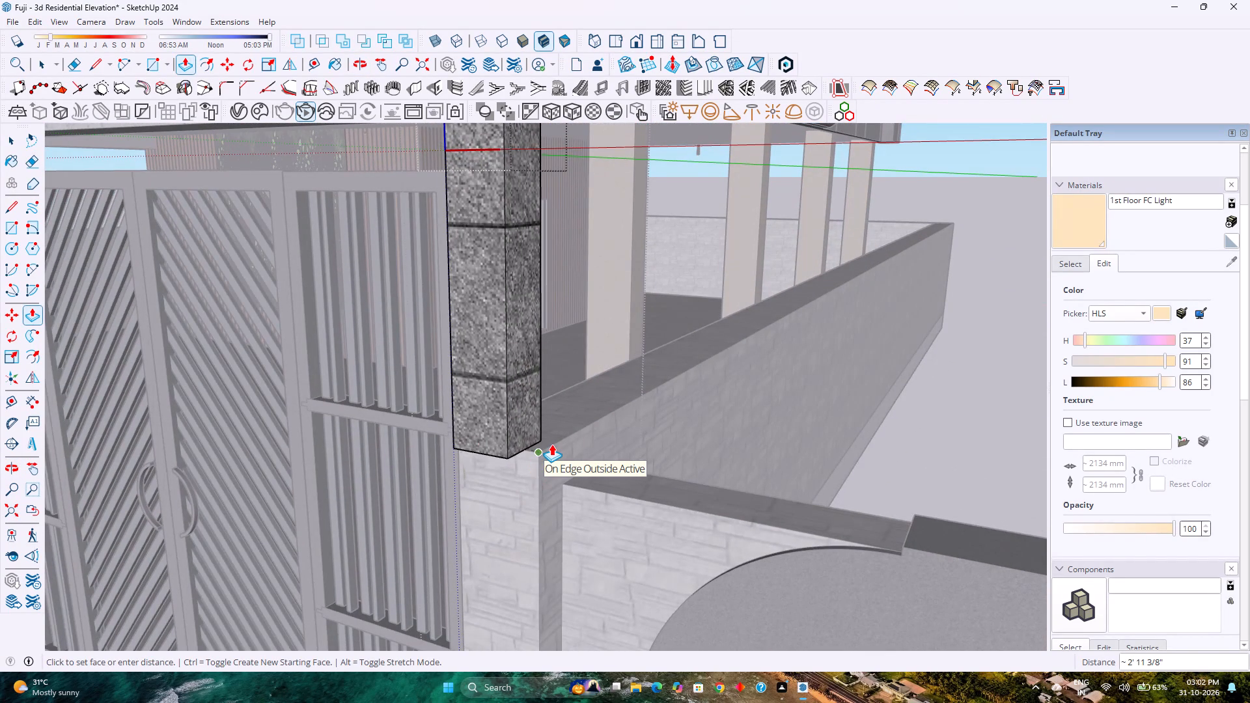
scroll(551, 444, "down", 13)
key("space")
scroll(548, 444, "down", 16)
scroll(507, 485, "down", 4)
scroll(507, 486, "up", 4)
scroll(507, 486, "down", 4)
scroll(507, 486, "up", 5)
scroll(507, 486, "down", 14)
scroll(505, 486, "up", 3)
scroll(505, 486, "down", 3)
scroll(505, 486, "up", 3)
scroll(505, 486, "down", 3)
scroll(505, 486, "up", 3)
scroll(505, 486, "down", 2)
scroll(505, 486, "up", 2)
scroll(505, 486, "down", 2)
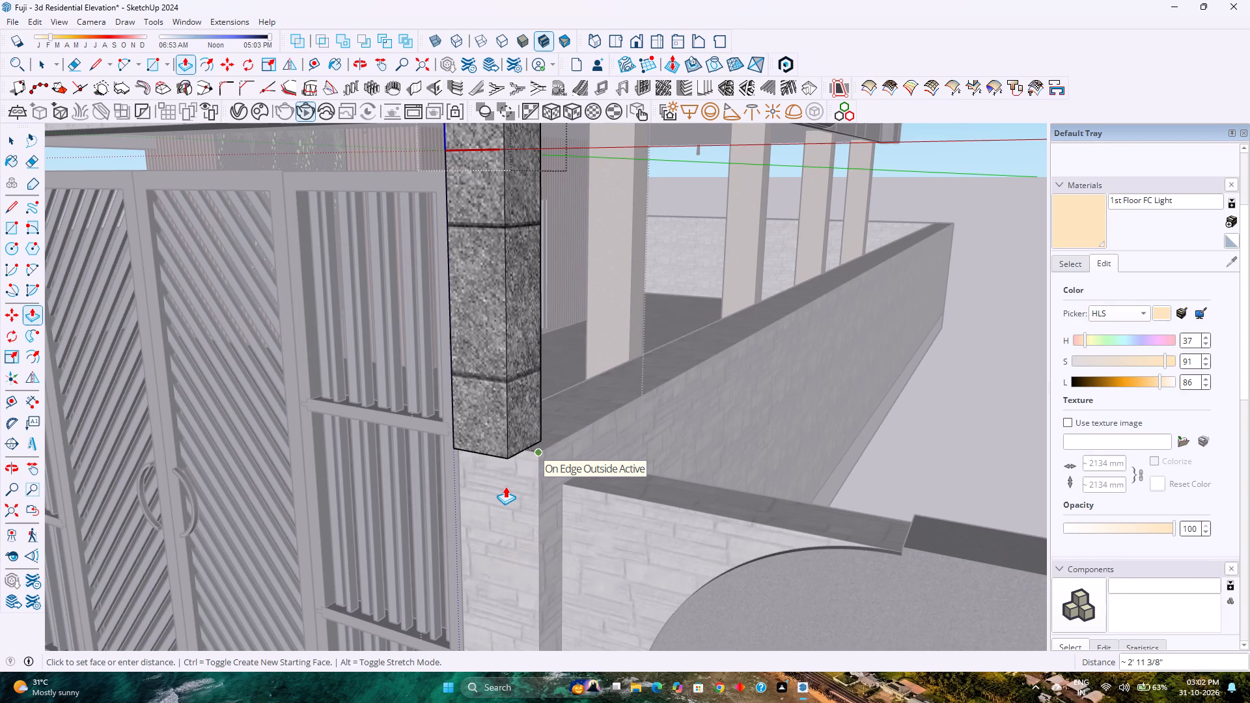